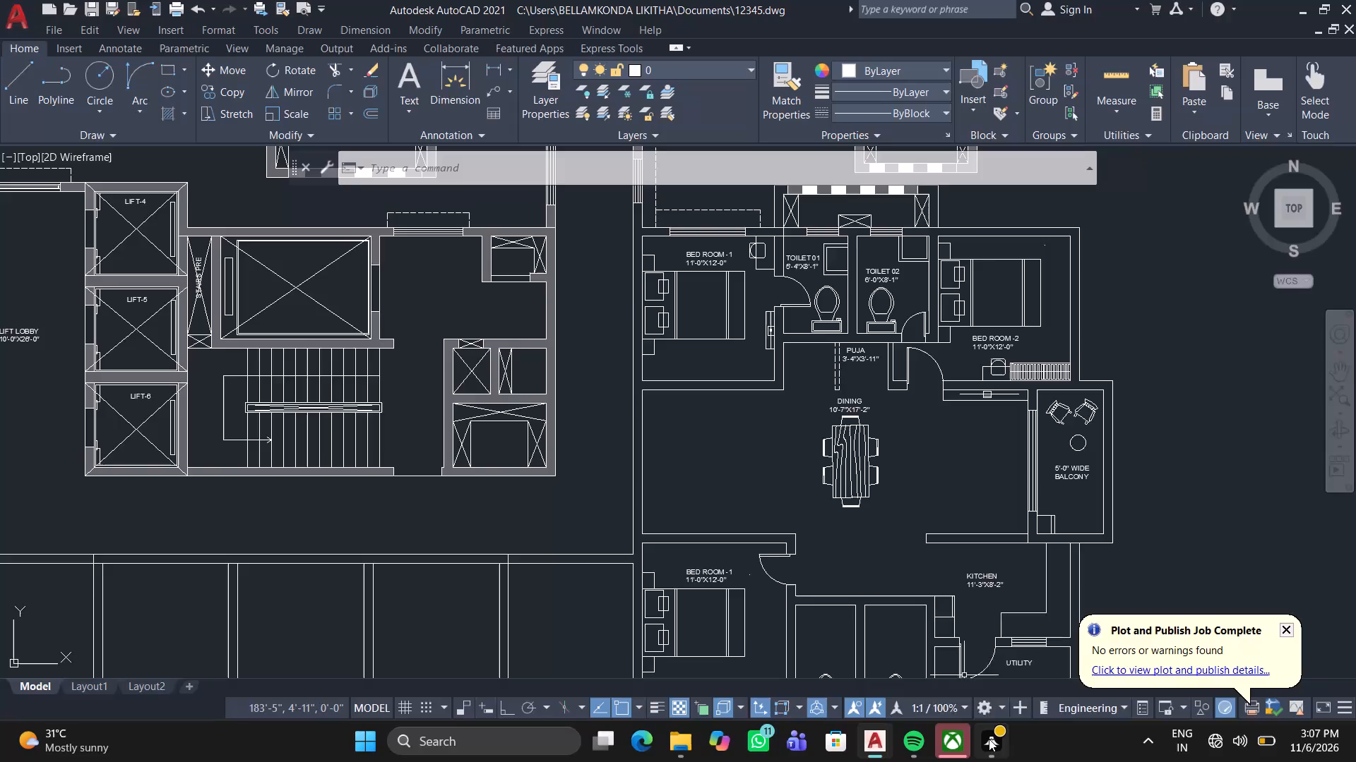
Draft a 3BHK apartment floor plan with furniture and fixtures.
Dismiss the plot and publish completion notification.
click(1281, 627)
Examine the residential floor plan, including the unfurnished units, the lift and staircase core, and the adjoining flat with the dining area and balcony.
scroll(953, 373, down, 2)
middle_drag(946, 378, 422, 147)
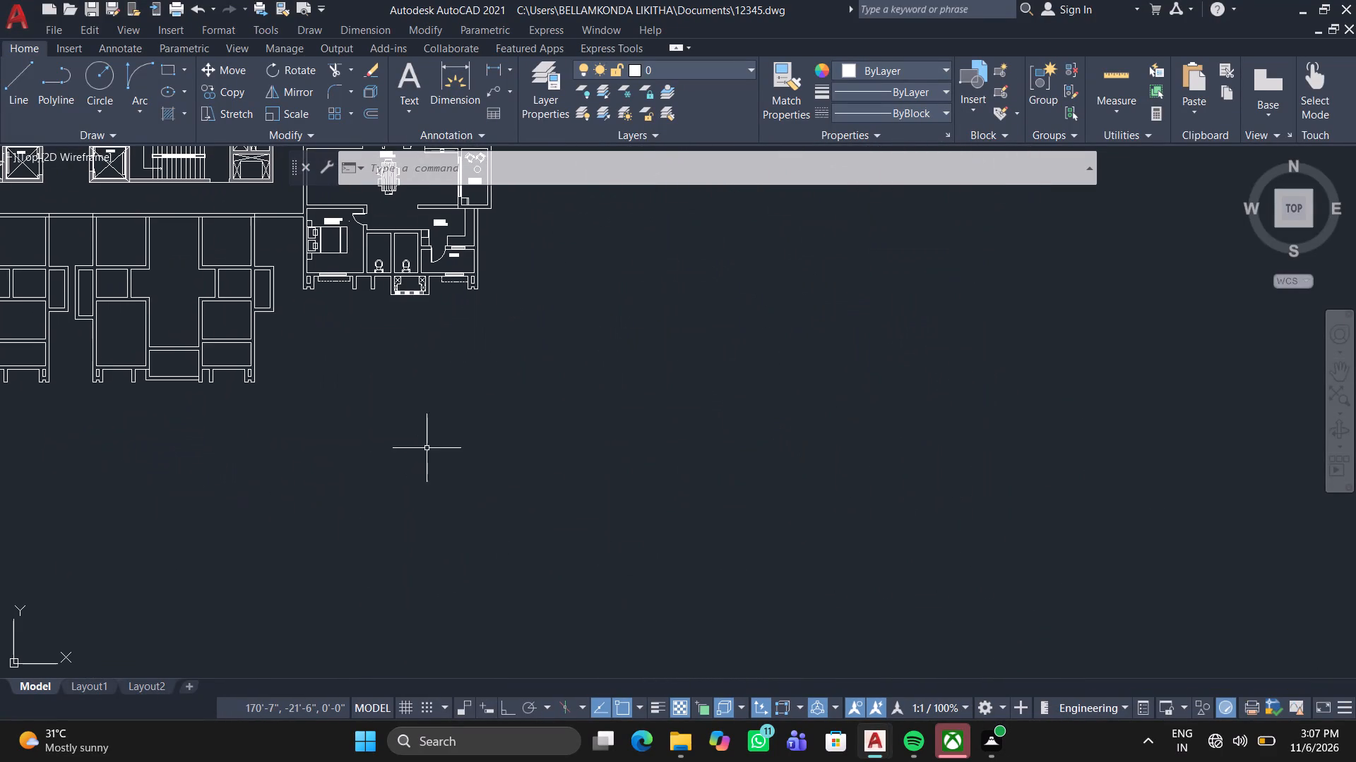
scroll(411, 437, up, 3)
middle_drag(416, 445, 1076, 750)
scroll(1039, 397, down, 4)
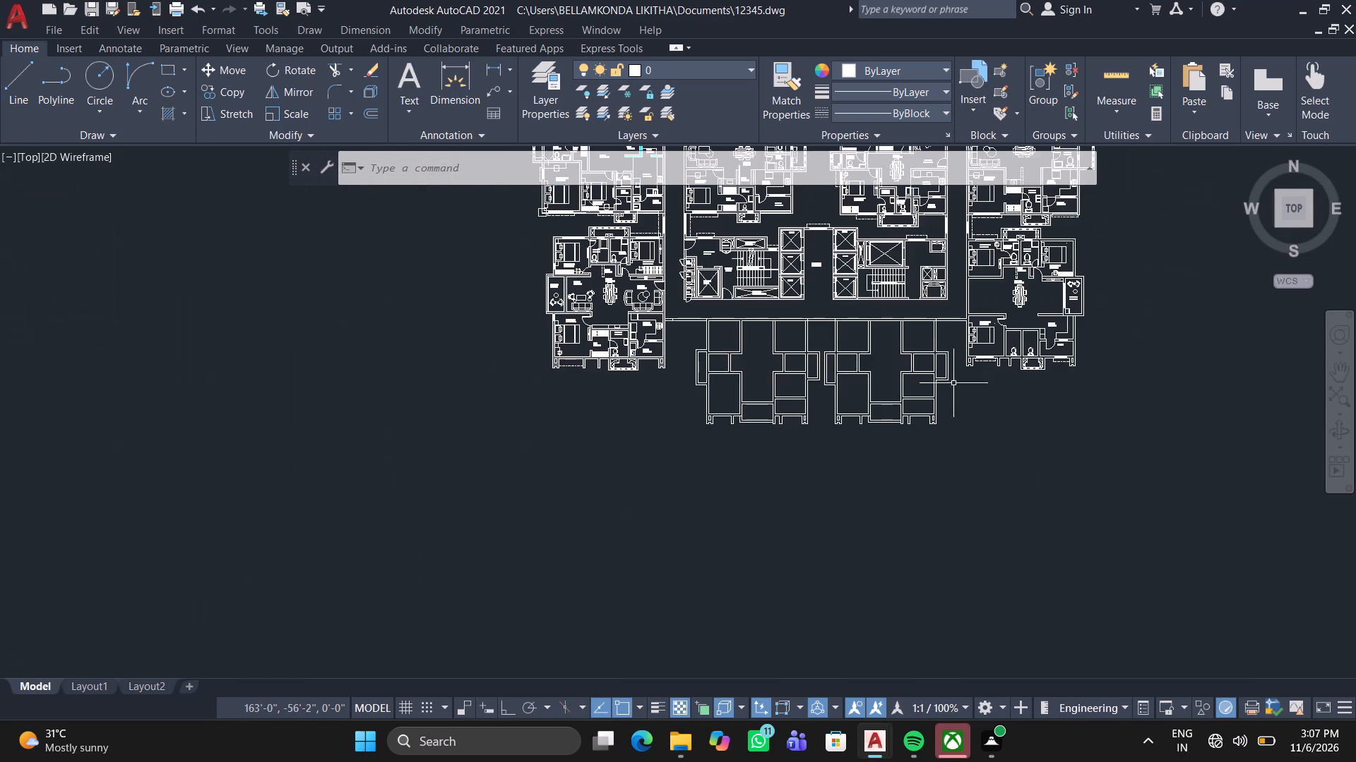
middle_drag(944, 392, 776, 417)
scroll(780, 392, up, 4)
scroll(529, 429, down, 1)
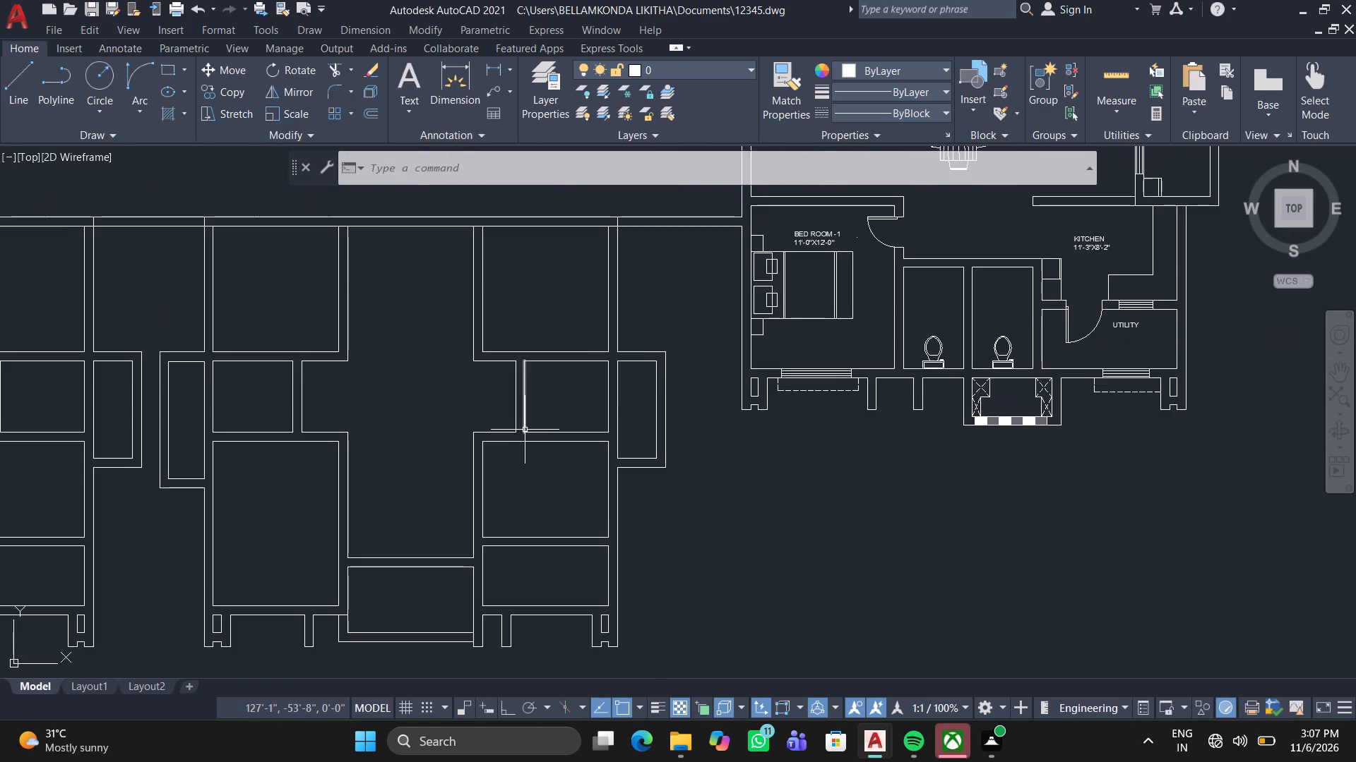
middle_drag(518, 430, 52, 351)
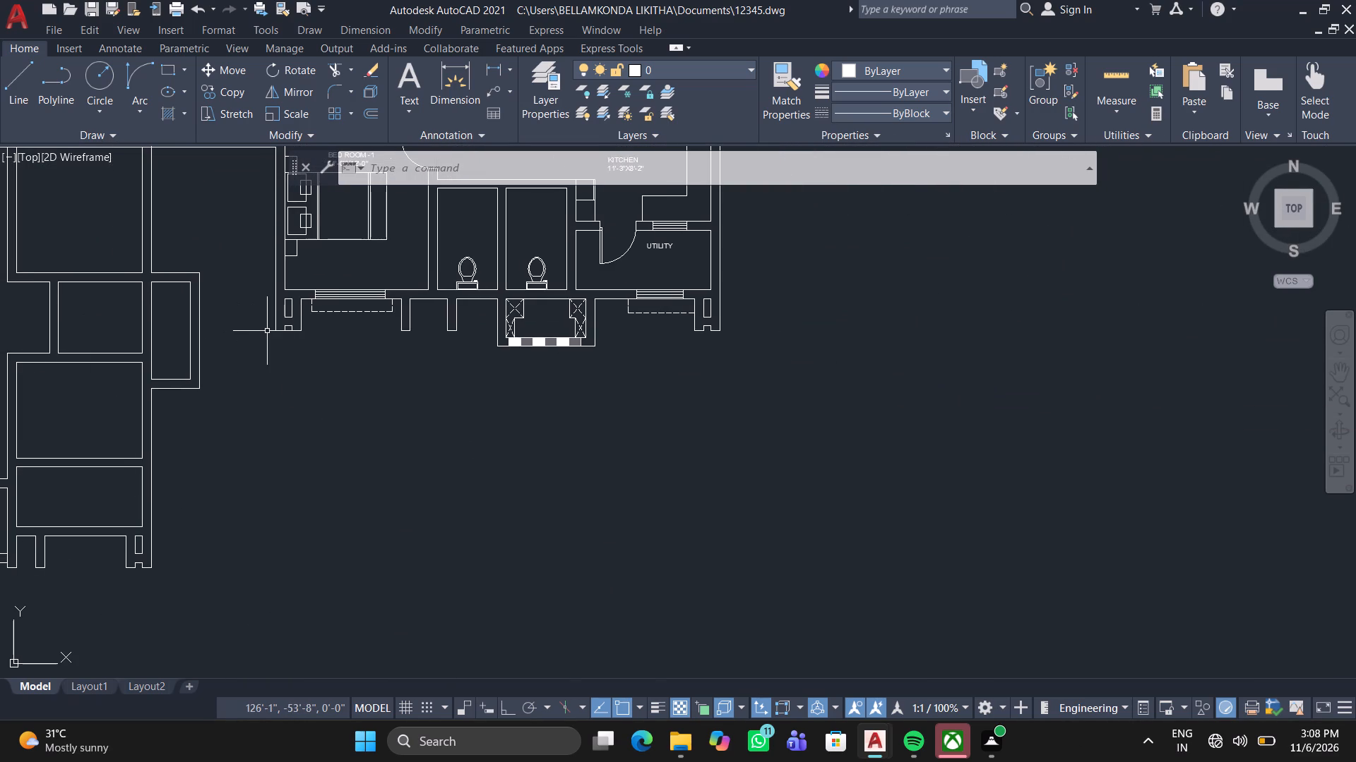
middle_drag(174, 386, 982, 512)
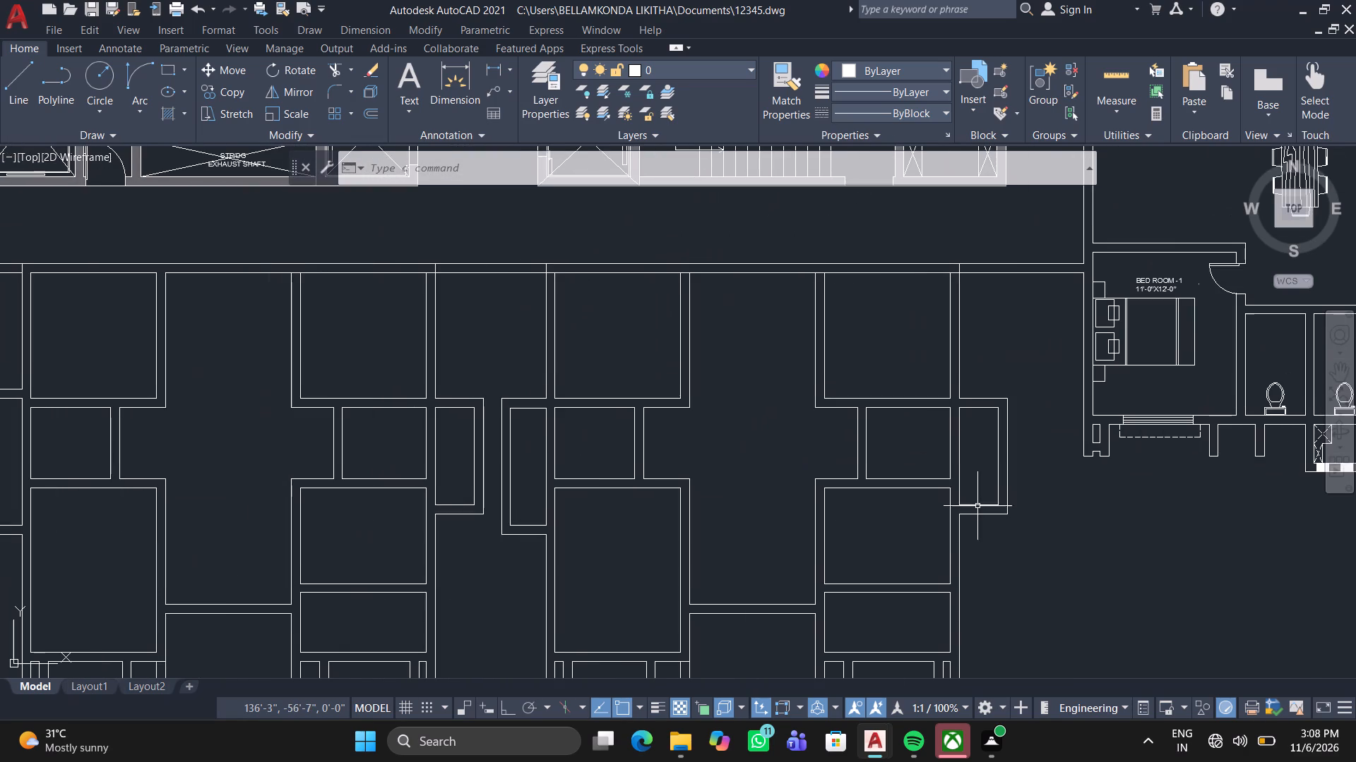
scroll(963, 486, down, 2)
middle_drag(953, 482, 309, 492)
scroll(309, 492, down, 1)
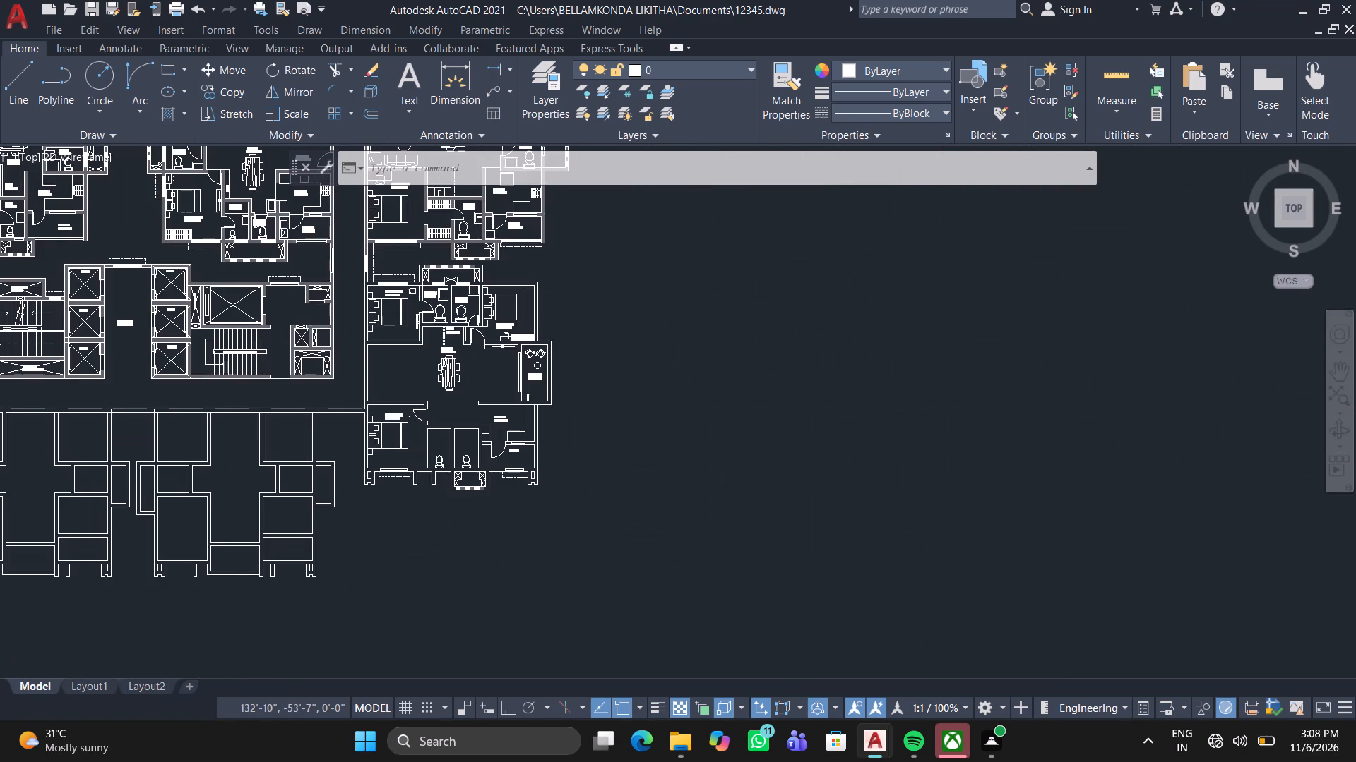
middle_drag(309, 492, 634, 611)
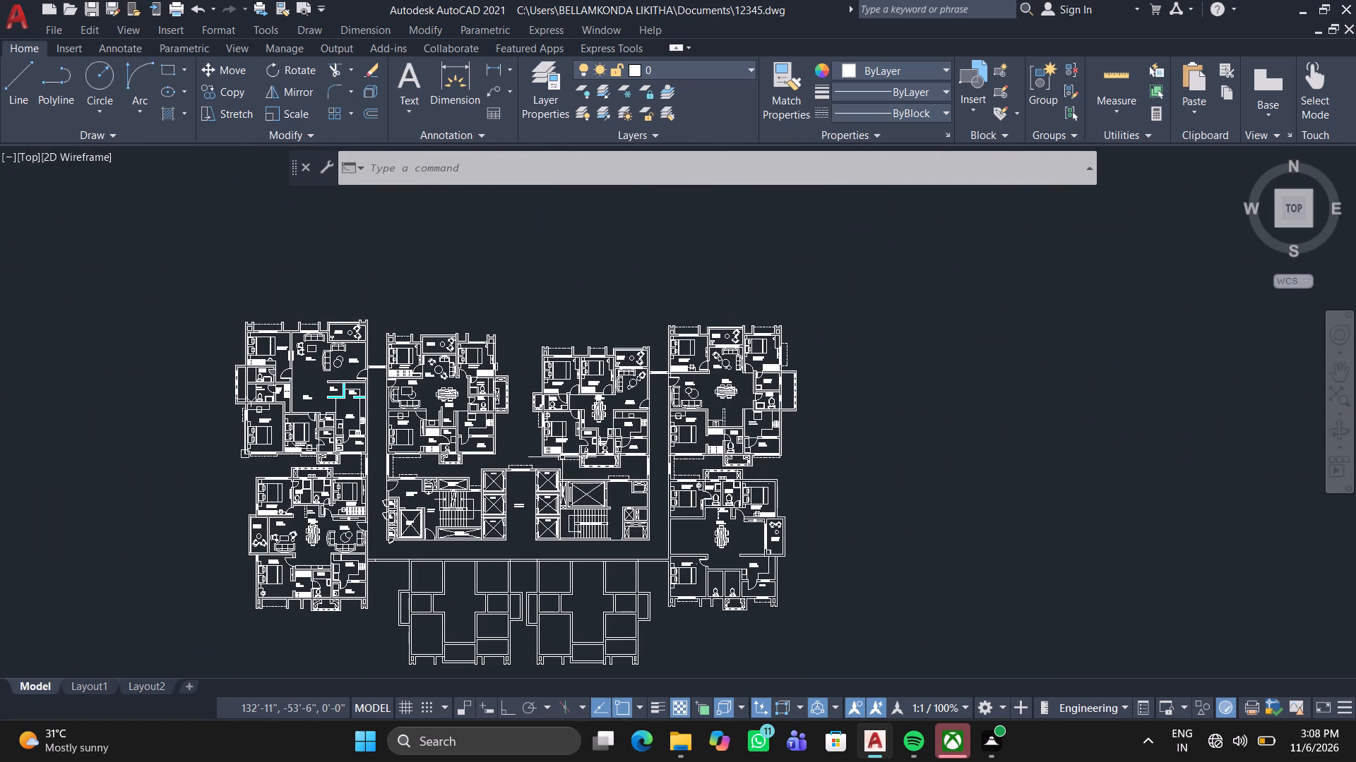
scroll(562, 459, up, 2)
middle_drag(562, 451, 678, 216)
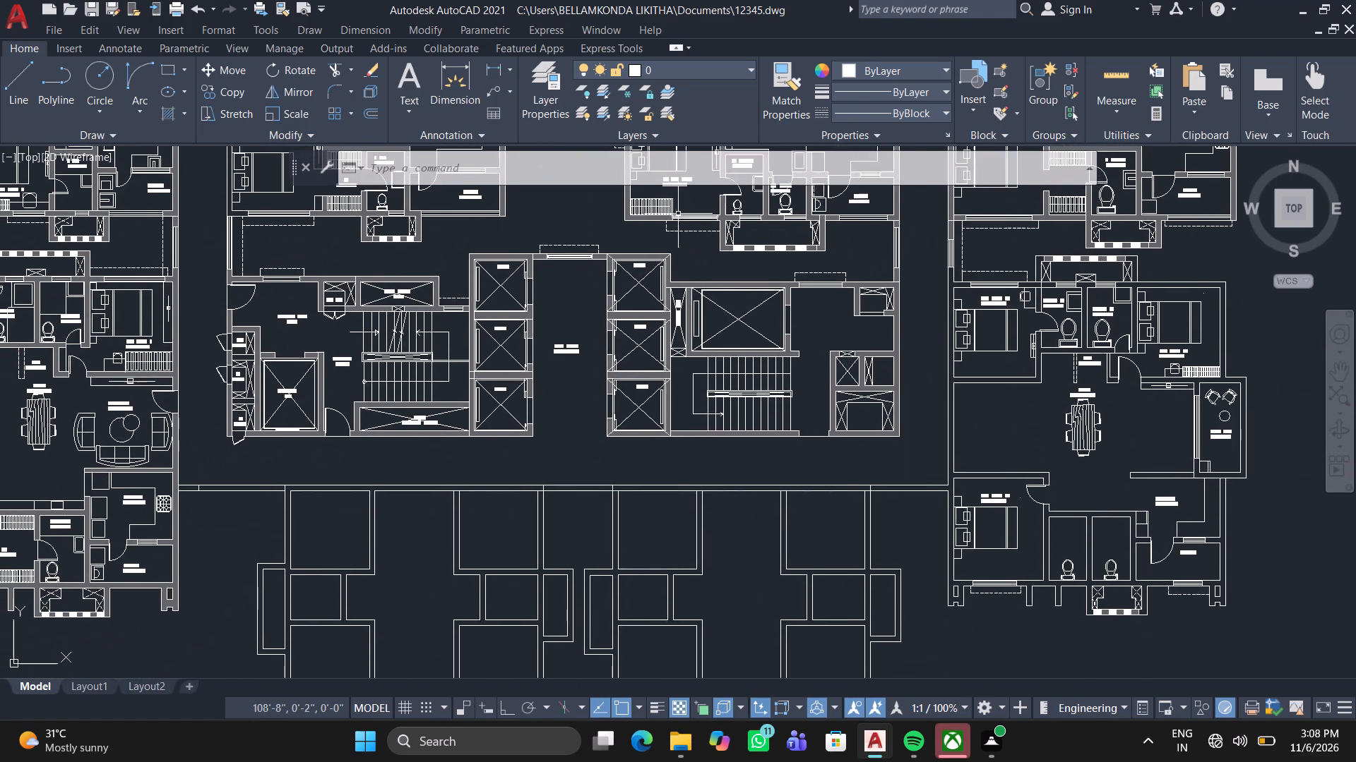
scroll(505, 369, up, 2)
middle_drag(510, 369, 0, 199)
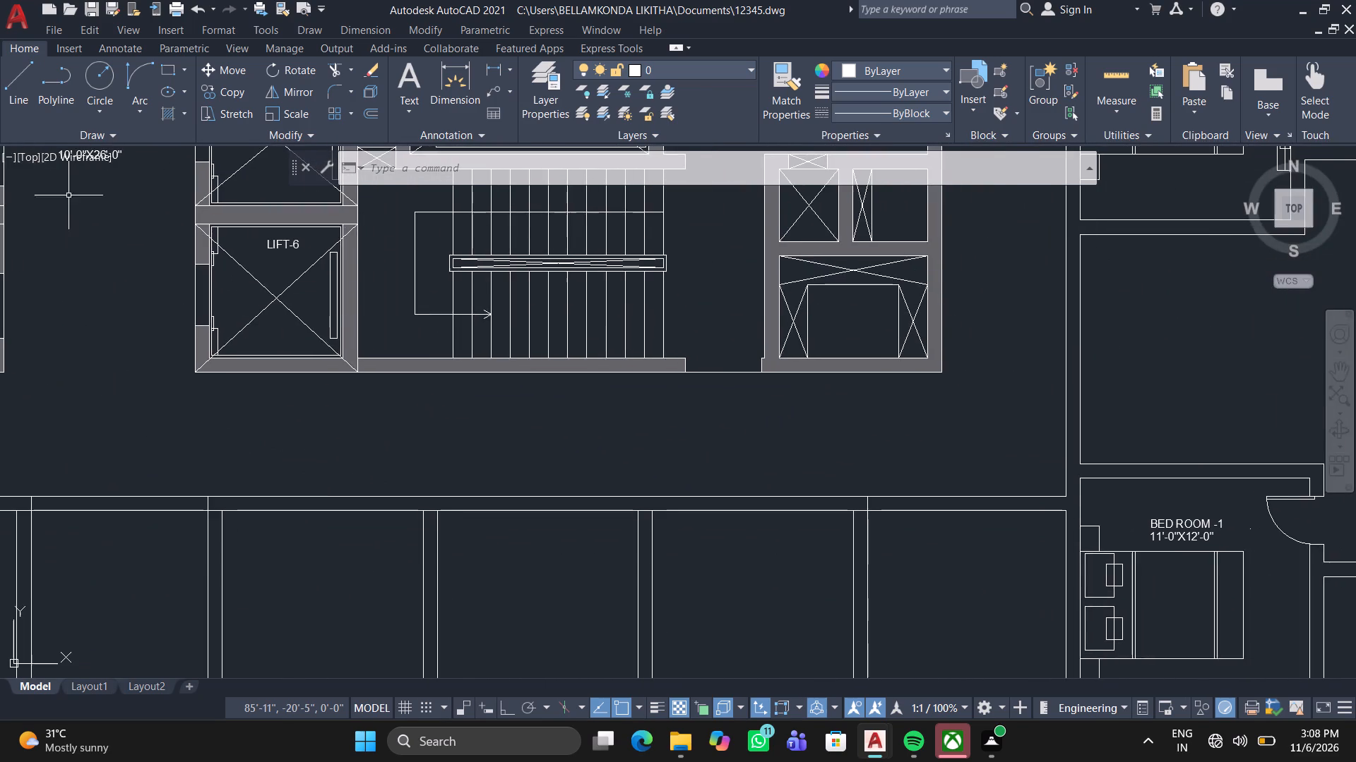
scroll(528, 308, down, 2)
middle_drag(852, 384, 487, 485)
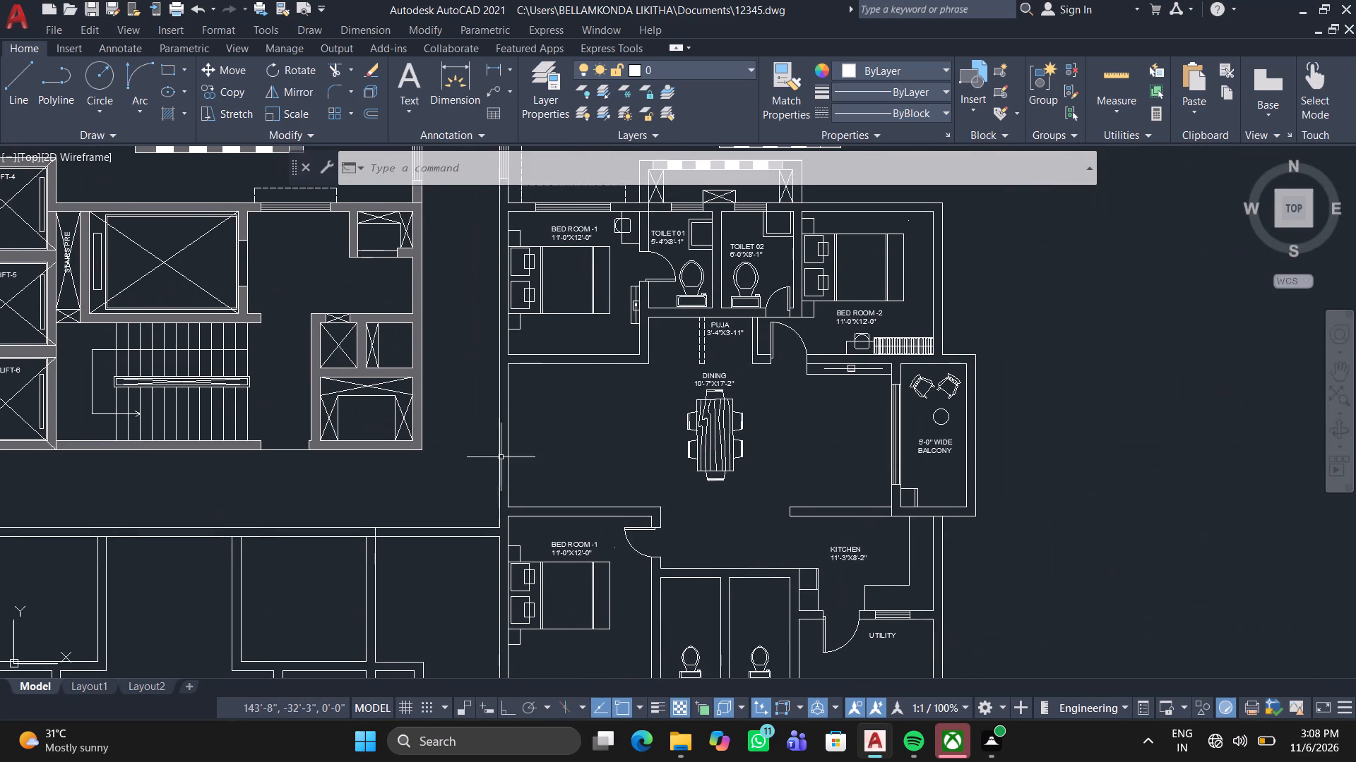
middle_drag(648, 423, 537, 591)
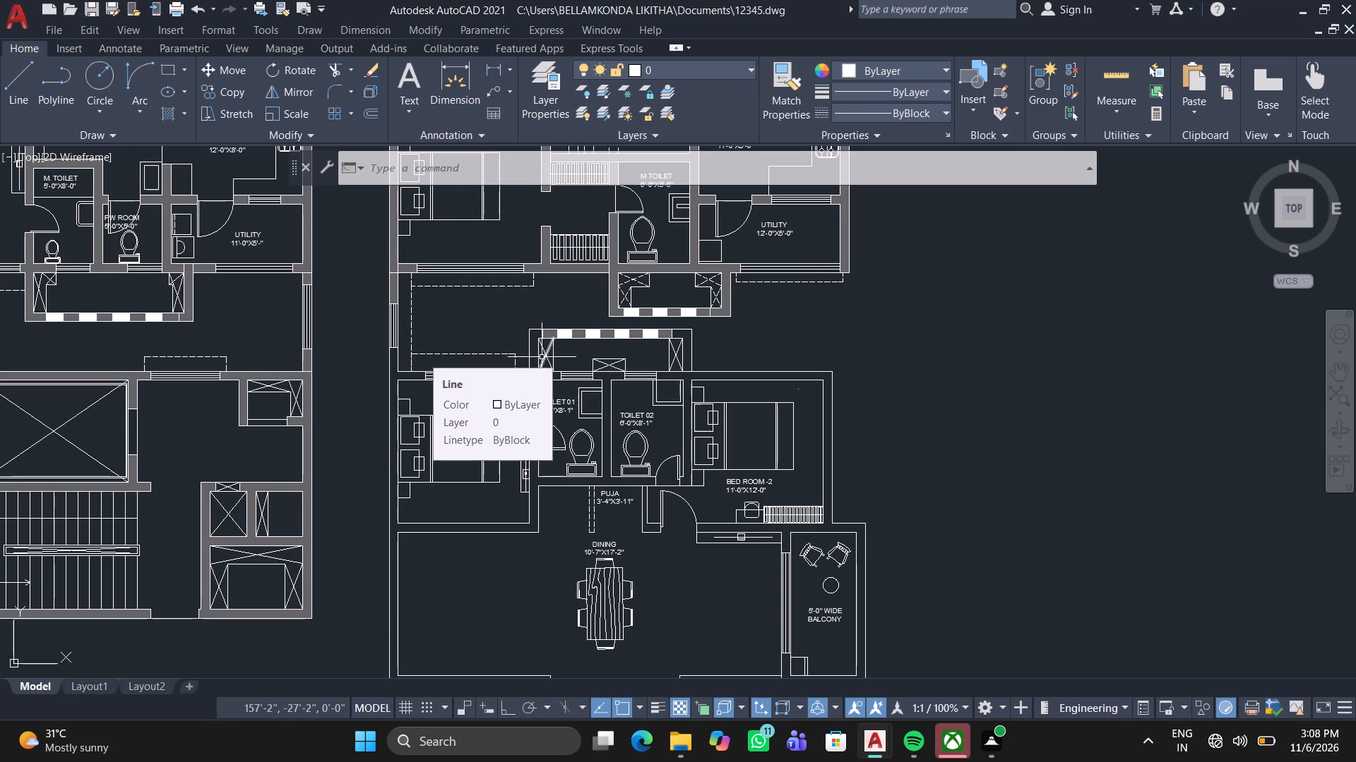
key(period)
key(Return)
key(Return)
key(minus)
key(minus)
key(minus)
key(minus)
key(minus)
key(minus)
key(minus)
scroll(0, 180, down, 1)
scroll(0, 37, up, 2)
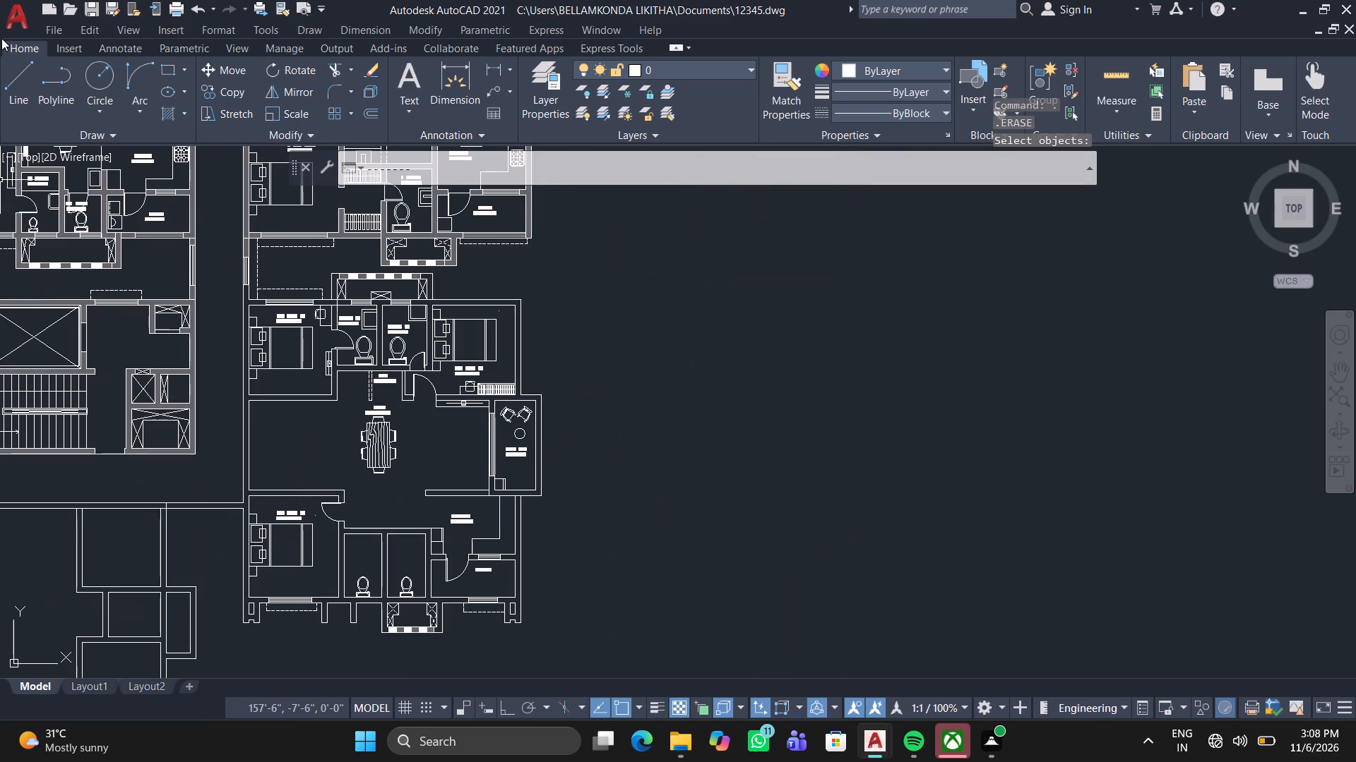
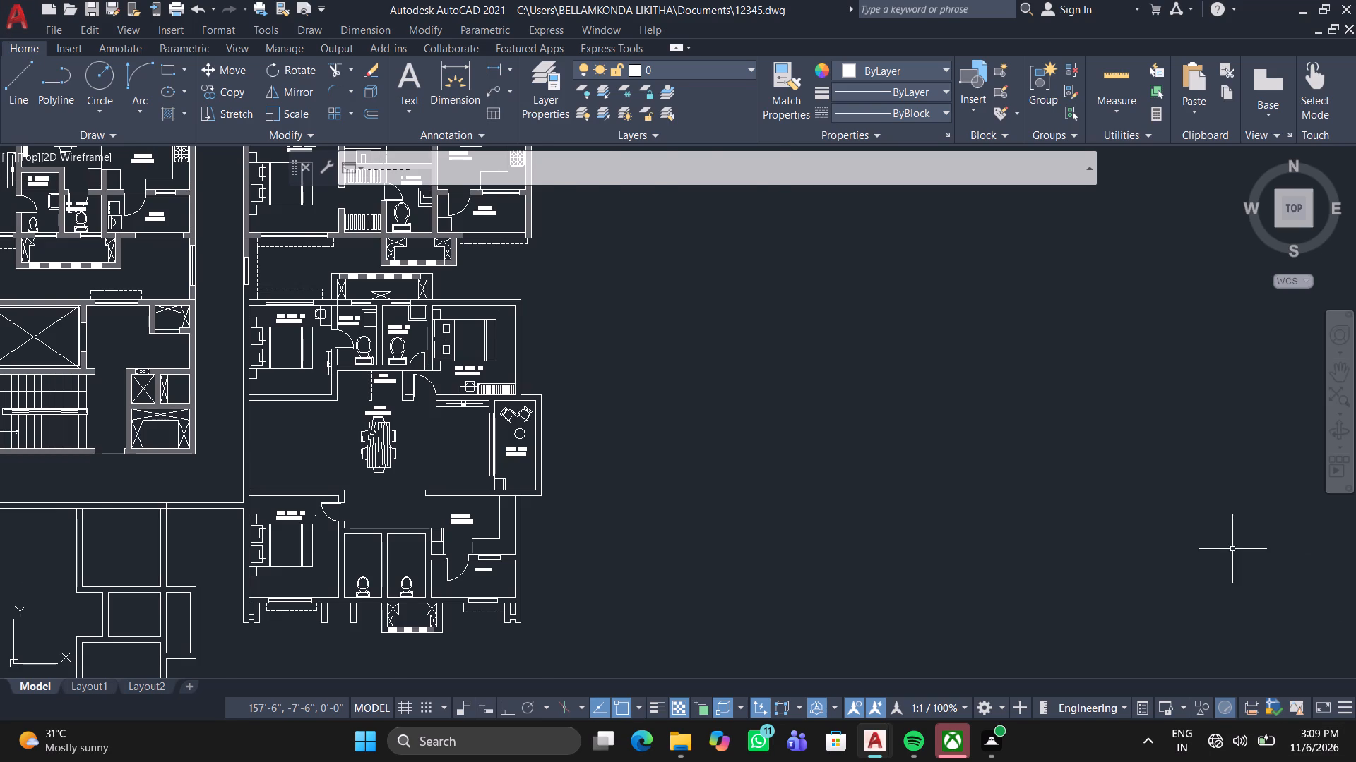
Examine the upper row of furnished flats, including the living, drawing, dining and toilet areas of the second flat.
scroll(1195, 543, down, 1)
middle_drag(703, 459, 947, 308)
middle_drag(912, 329, 820, 557)
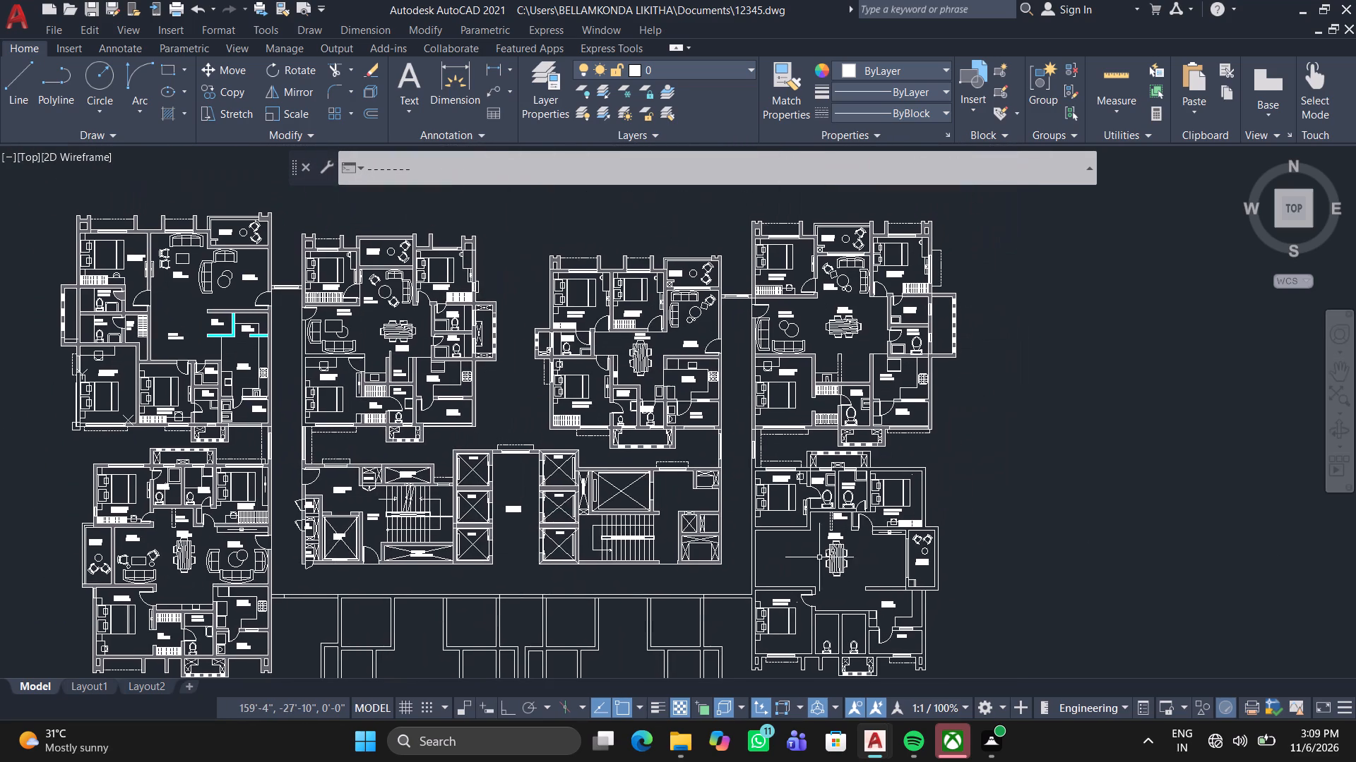
scroll(387, 391, up, 1)
middle_drag(530, 313, 530, 337)
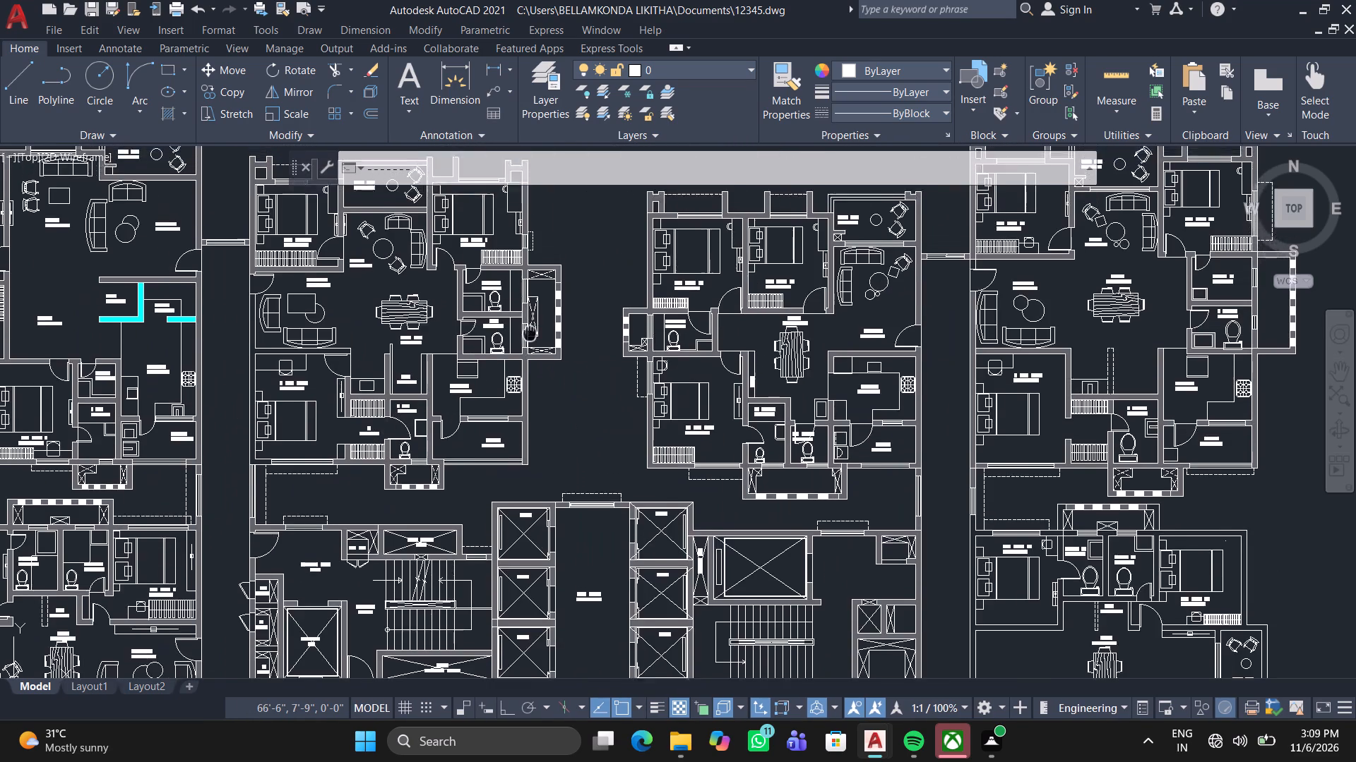
middle_drag(530, 337, 439, 568)
scroll(346, 546, up, 2)
middle_drag(347, 540, 587, 449)
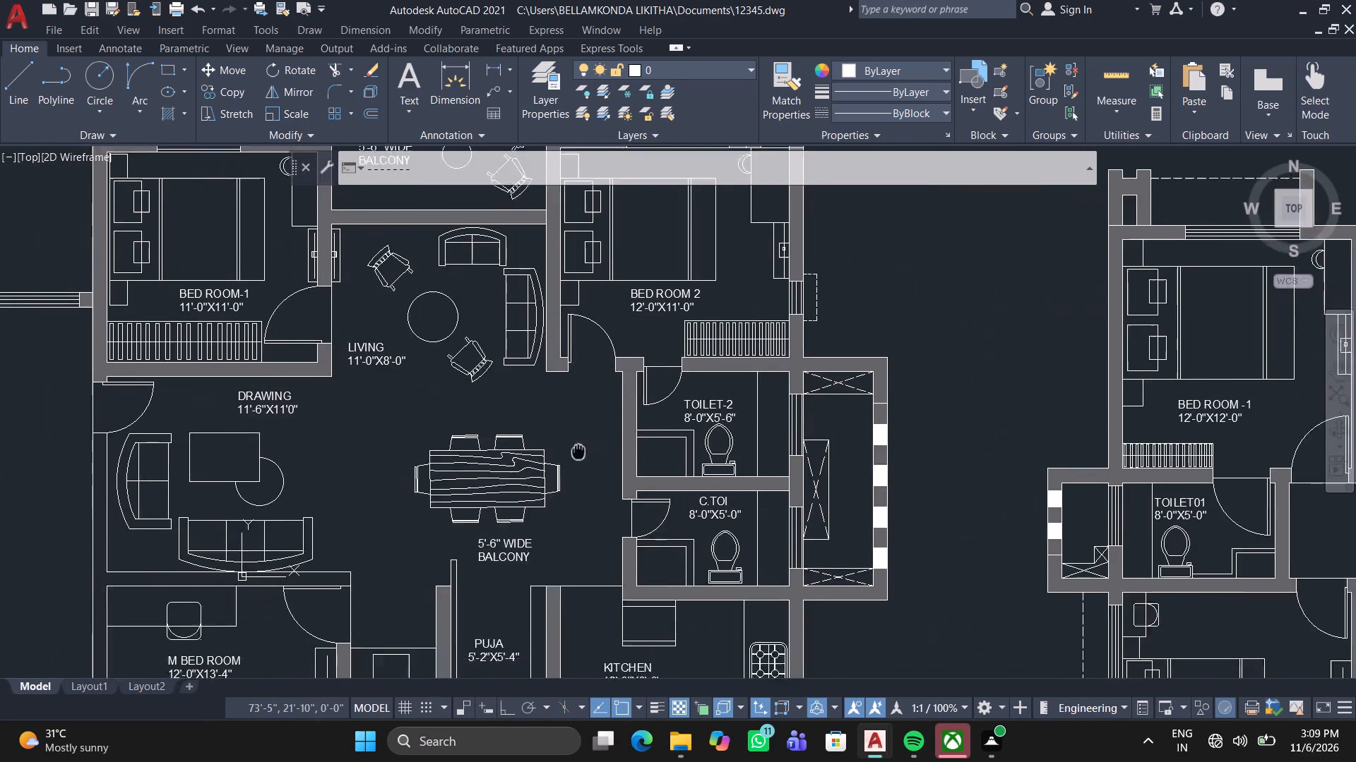
middle_drag(587, 449, 602, 441)
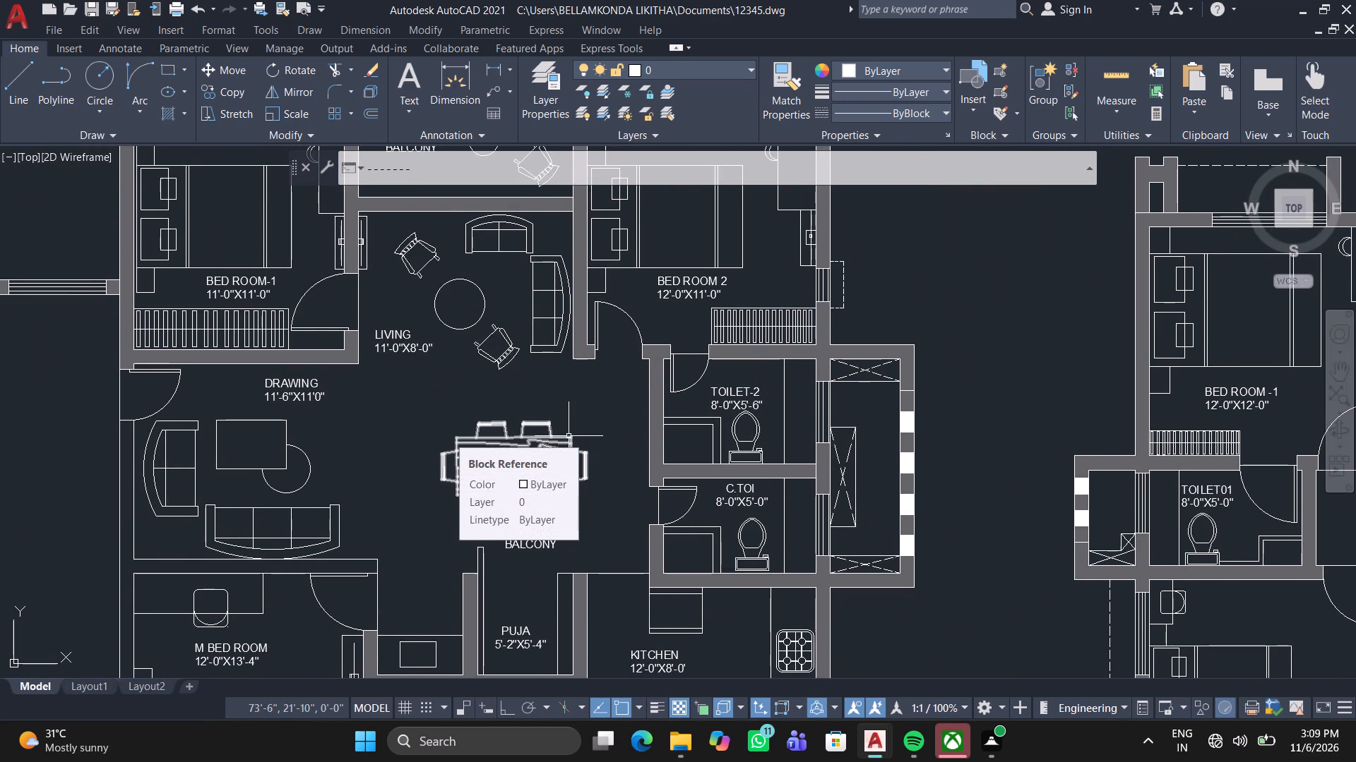
scroll(650, 393, down, 2)
middle_drag(650, 396, 613, 337)
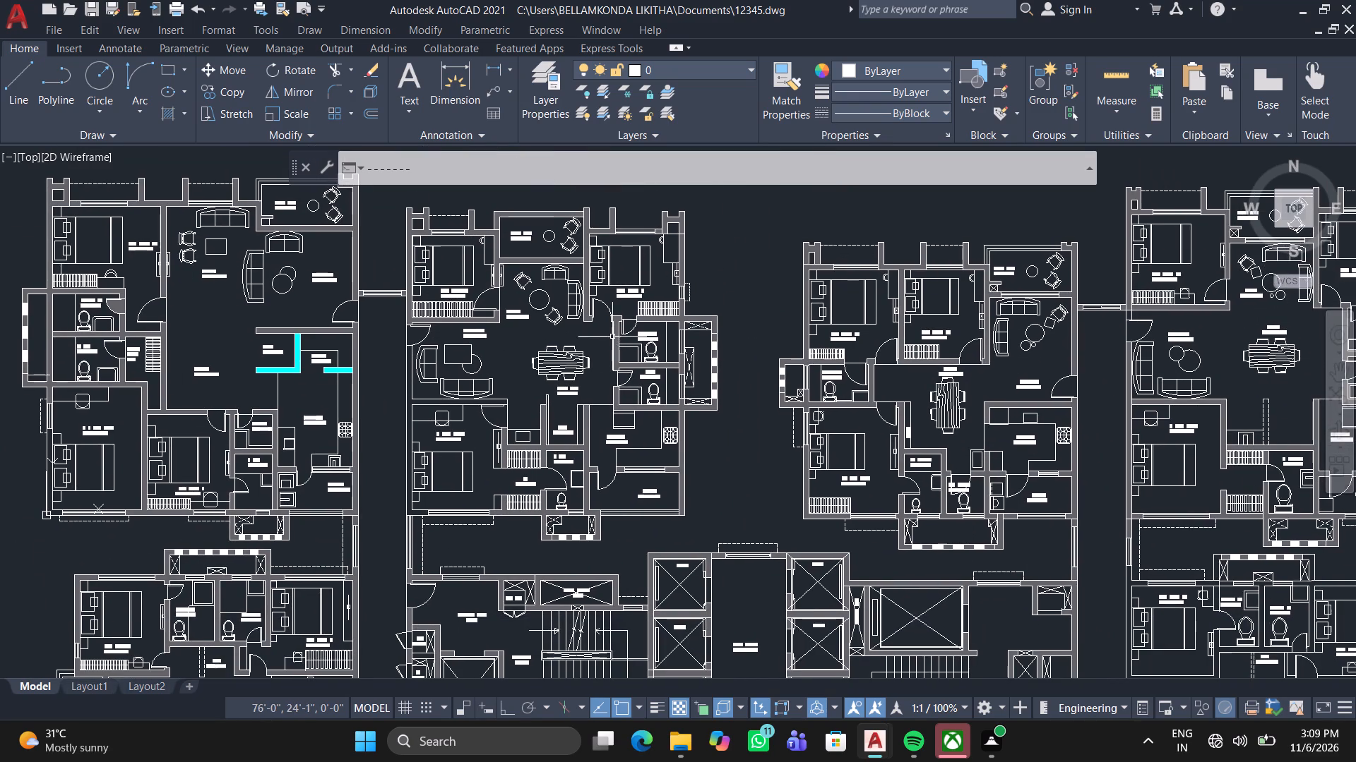
middle_drag(1093, 445, 867, 435)
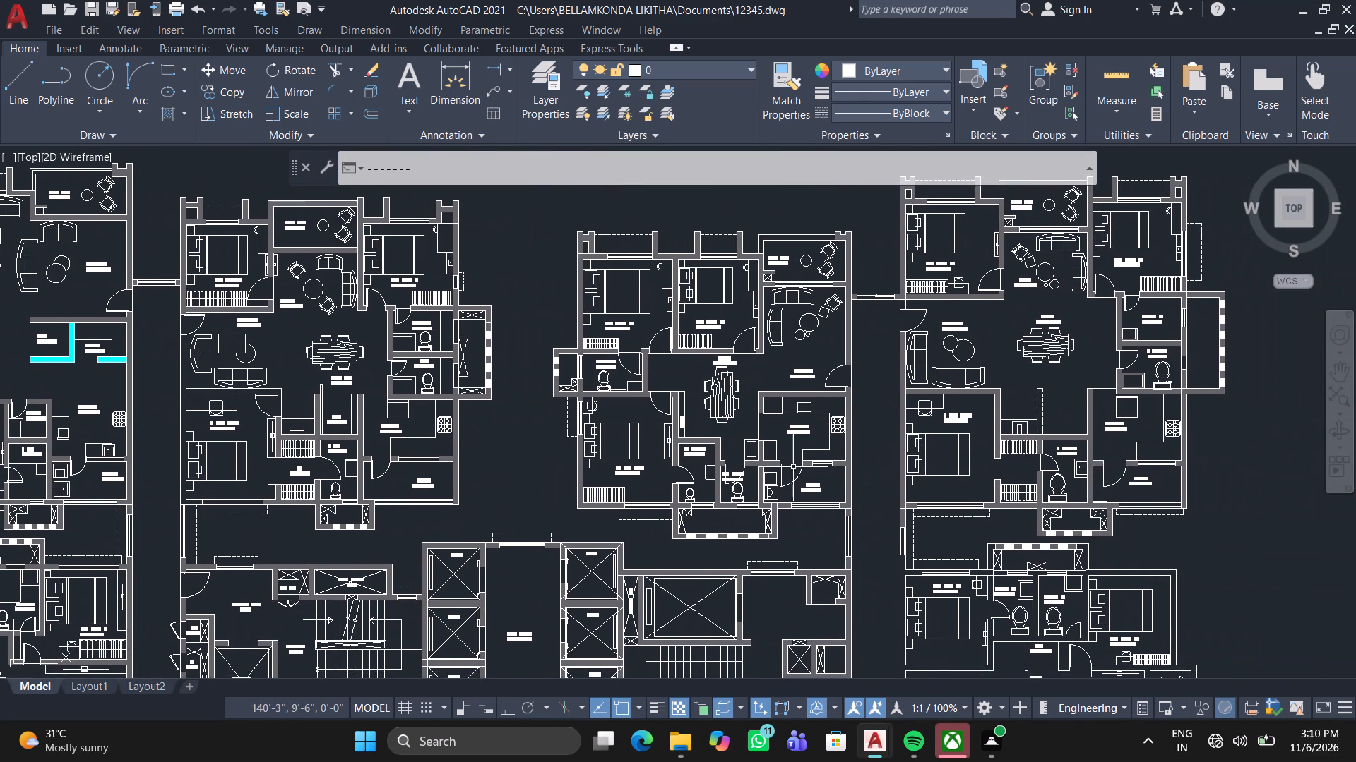
Examine the flat with the cyan puja and store walls, and the neighbouring flats' kitchen, utility and master bedroom layouts above the lifts.
middle_drag(210, 313, 682, 261)
scroll(577, 273, up, 2)
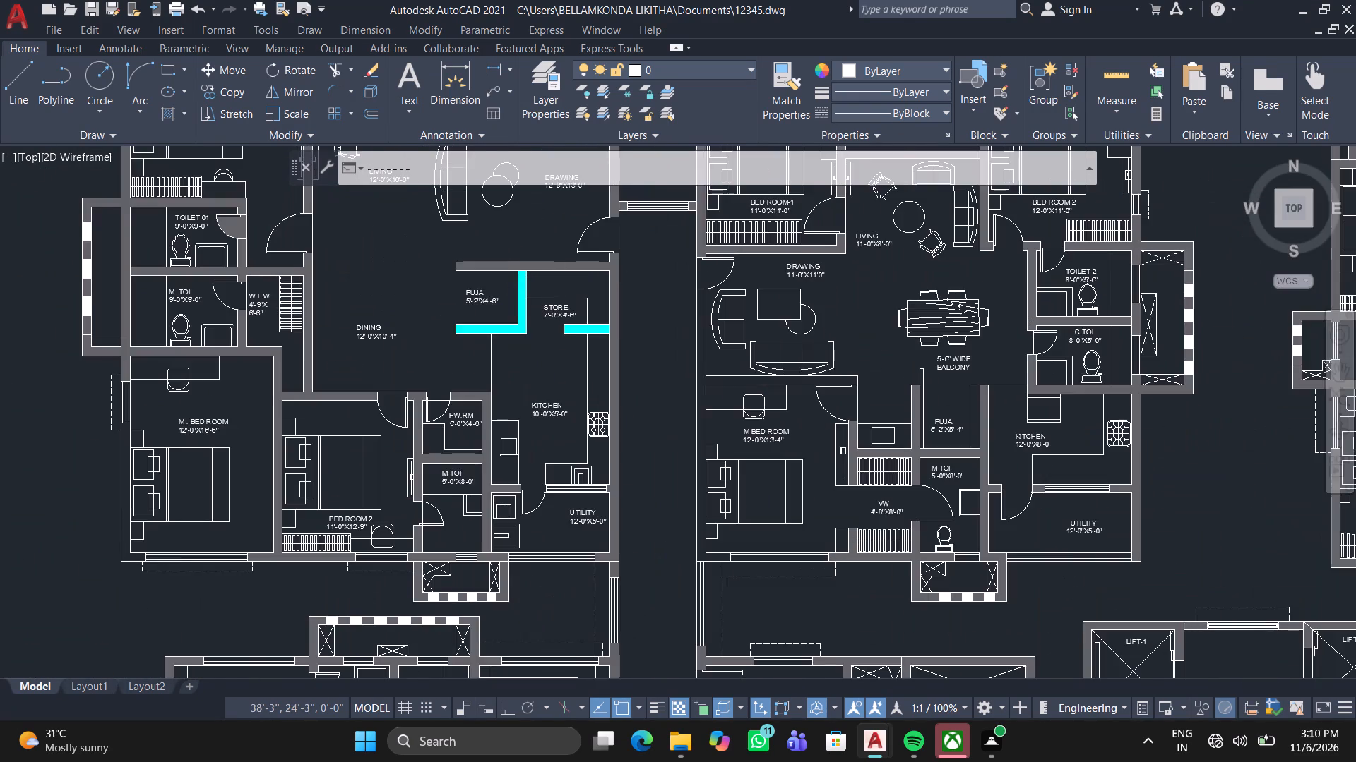
scroll(578, 353, down, 2)
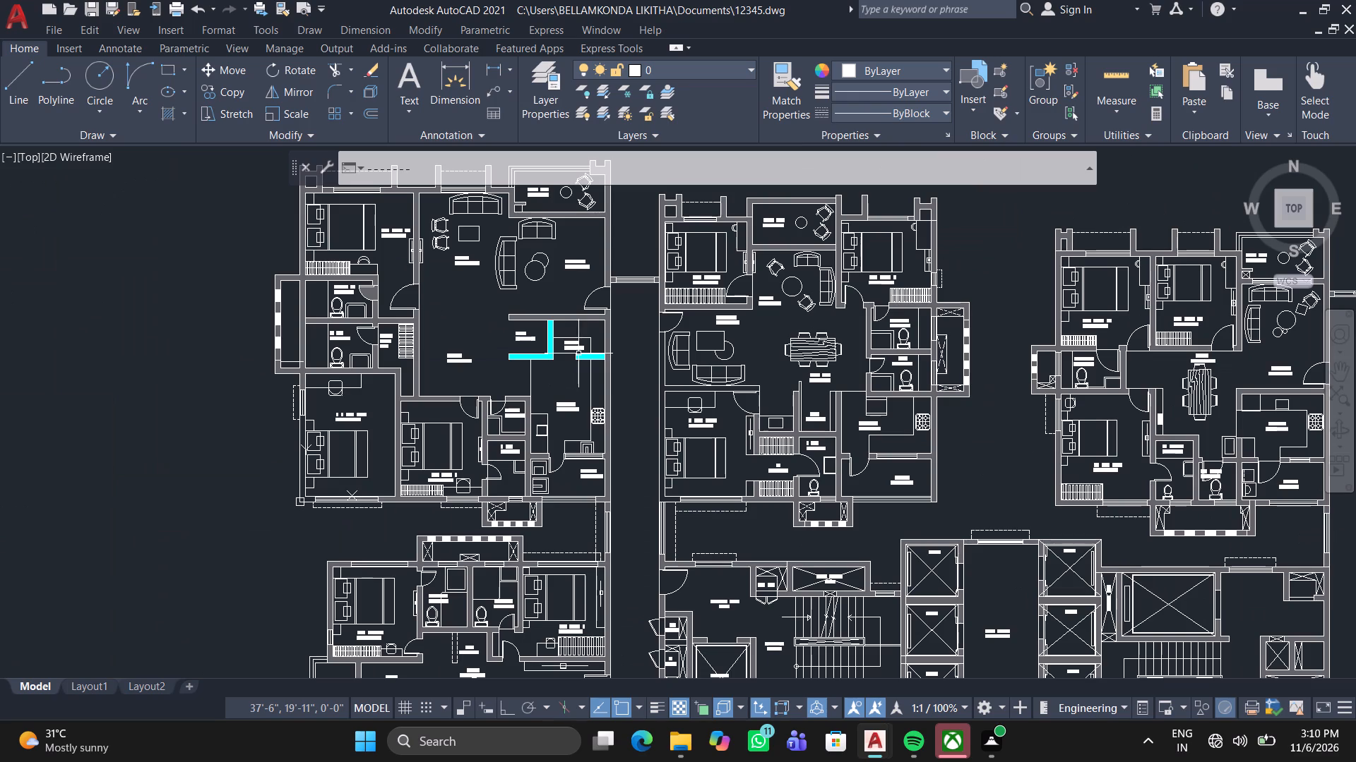
middle_drag(1028, 452, 787, 390)
middle_drag(1082, 476, 895, 401)
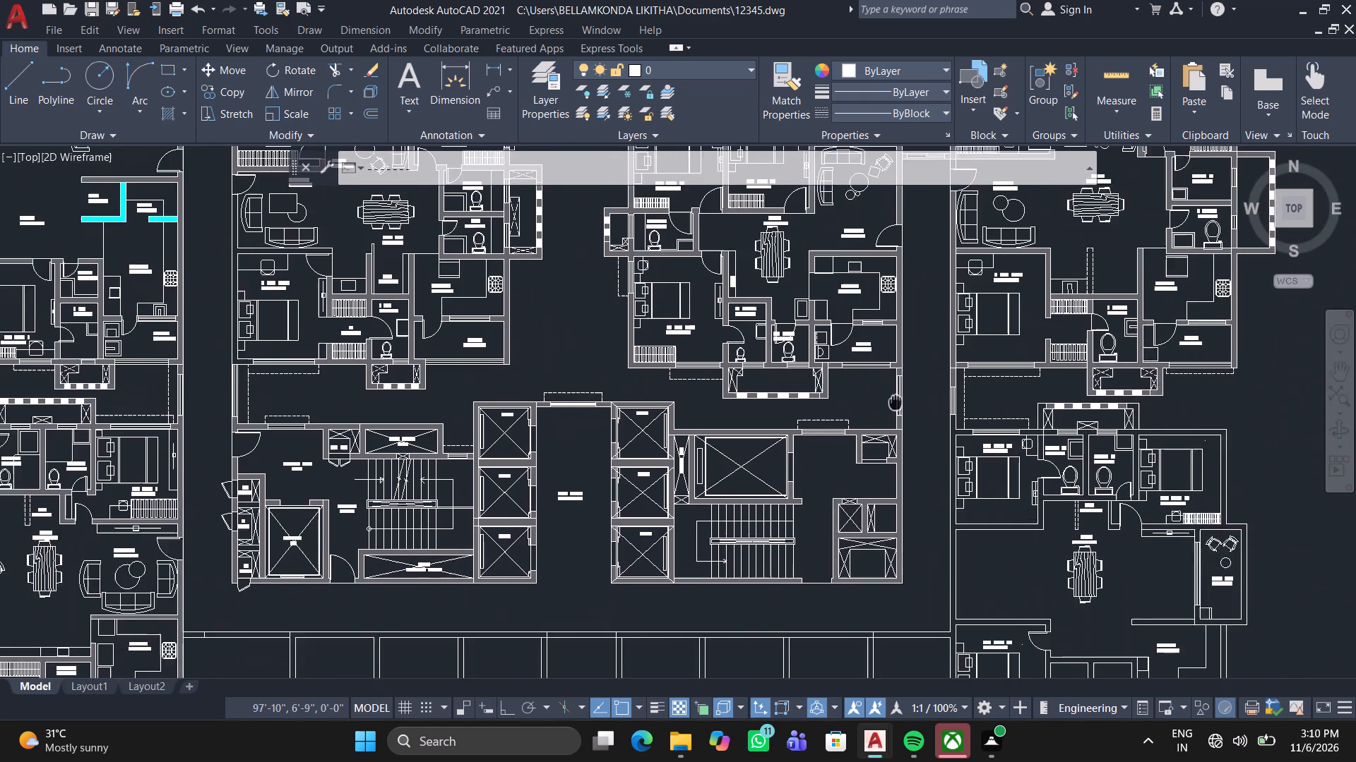
middle_drag(895, 401, 798, 398)
scroll(279, 265, up, 3)
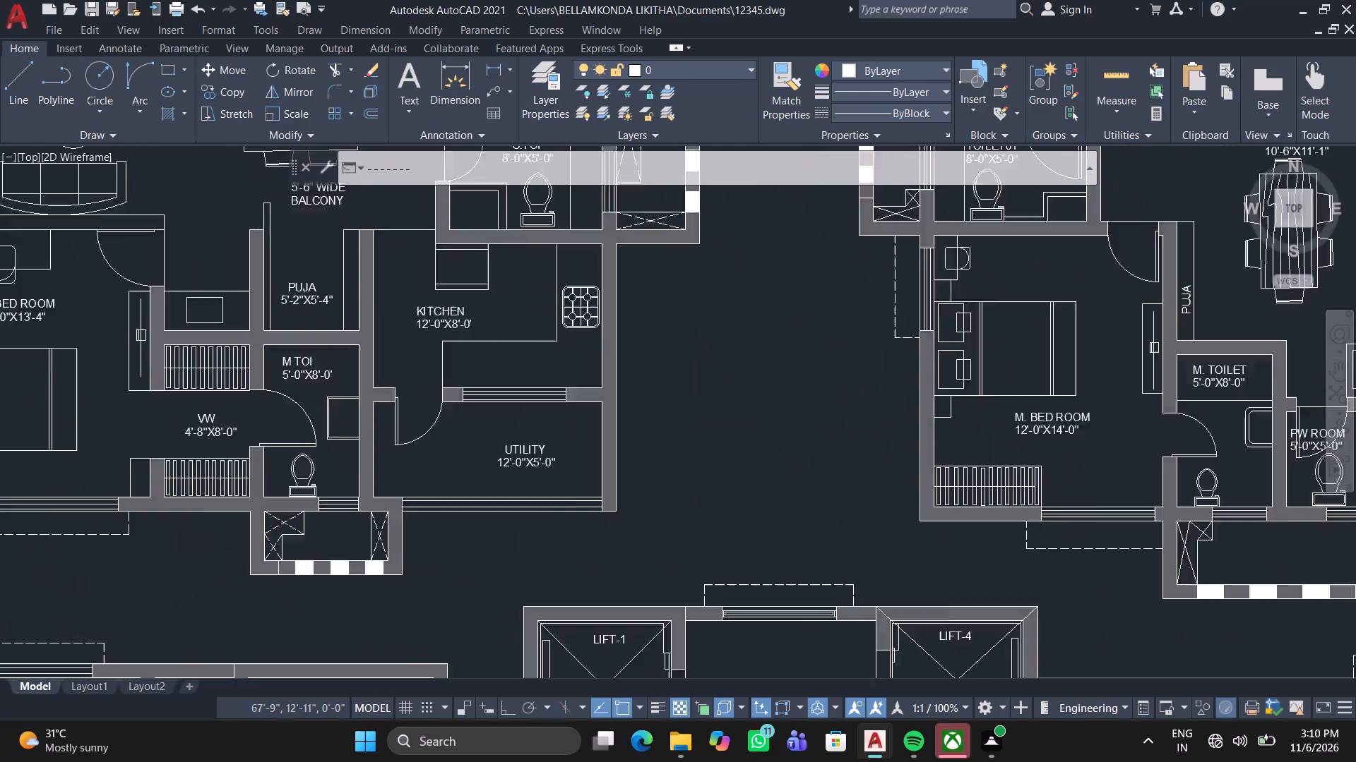
scroll(275, 270, down, 4)
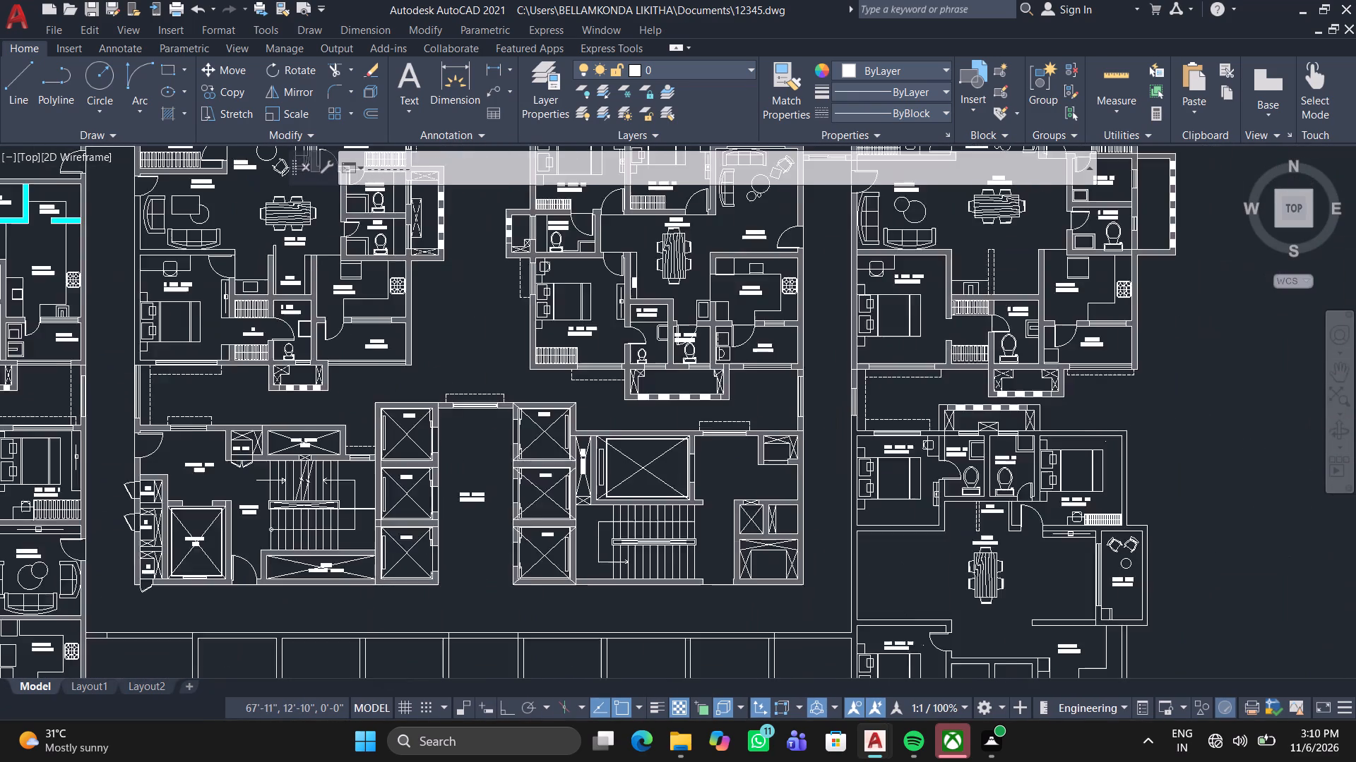
Examine the partly furnished flat beside the staircase core and the empty unit outlines below the corridor, including their place in the overall plan.
middle_drag(701, 418, 592, 295)
scroll(537, 380, up, 1)
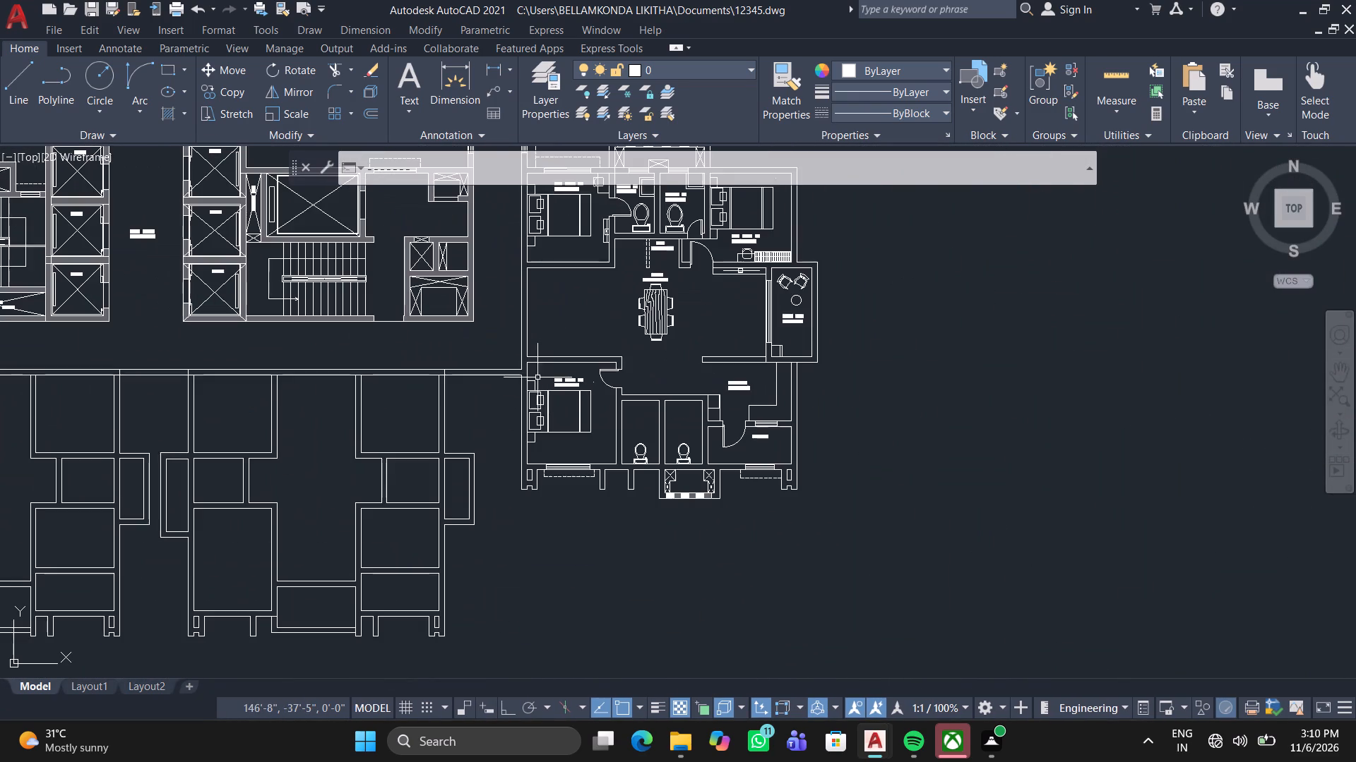
middle_drag(811, 355, 839, 296)
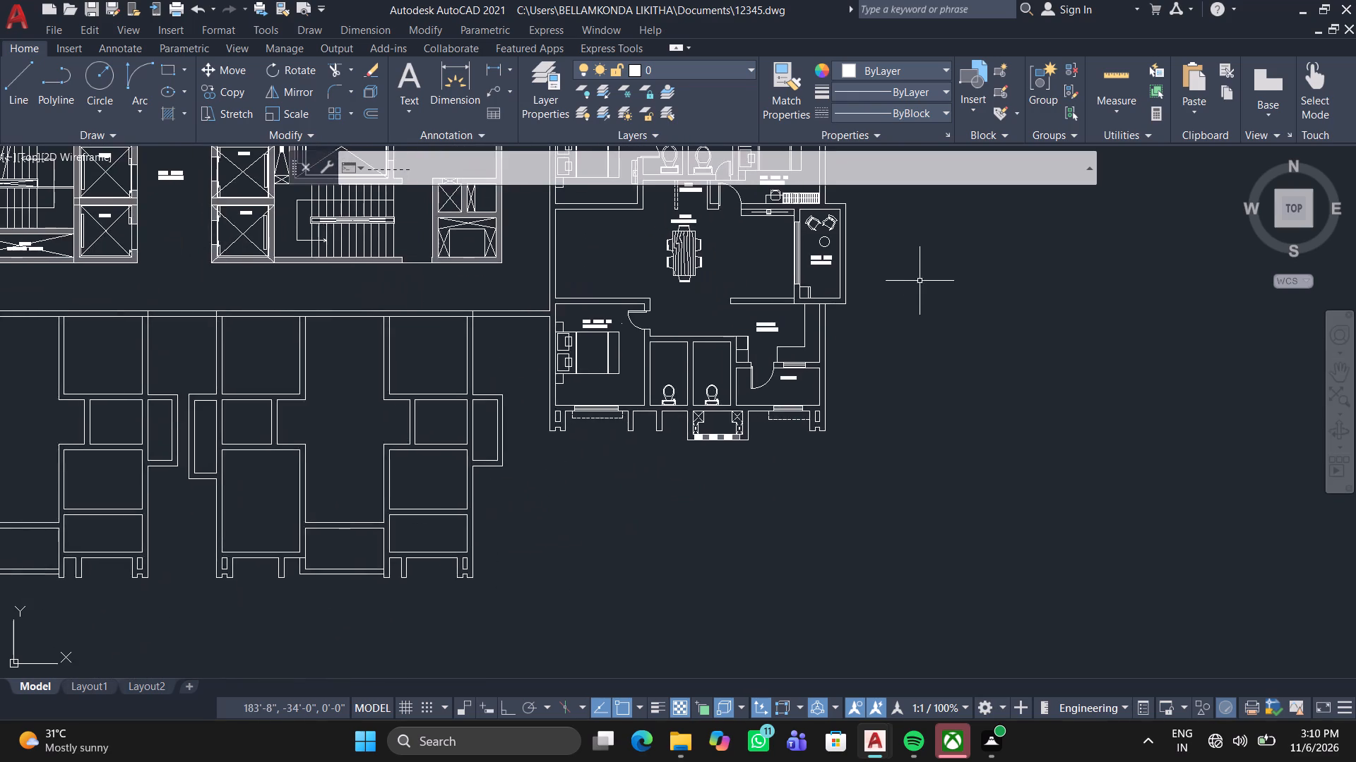
scroll(888, 289, down, 2)
middle_drag(880, 300, 696, 454)
scroll(696, 450, up, 2)
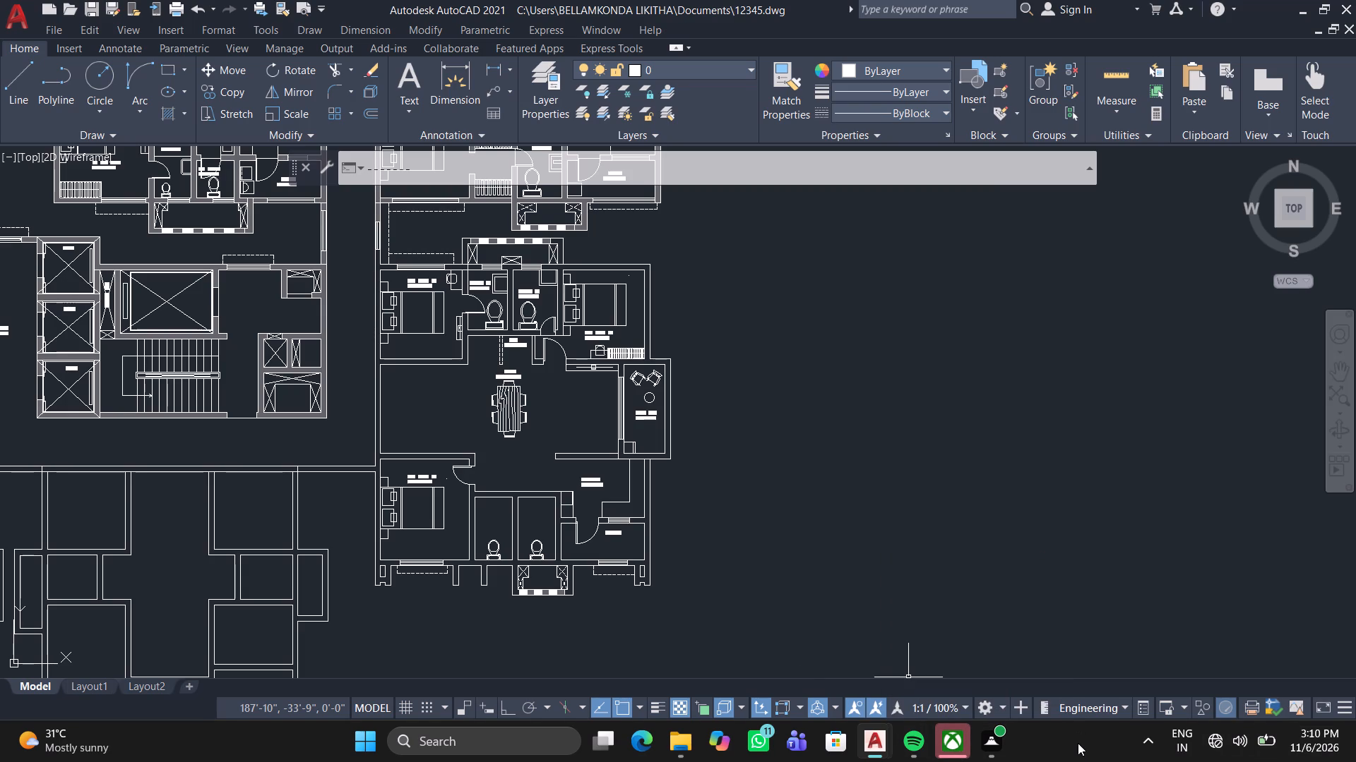
scroll(1355, 727, down, 1)
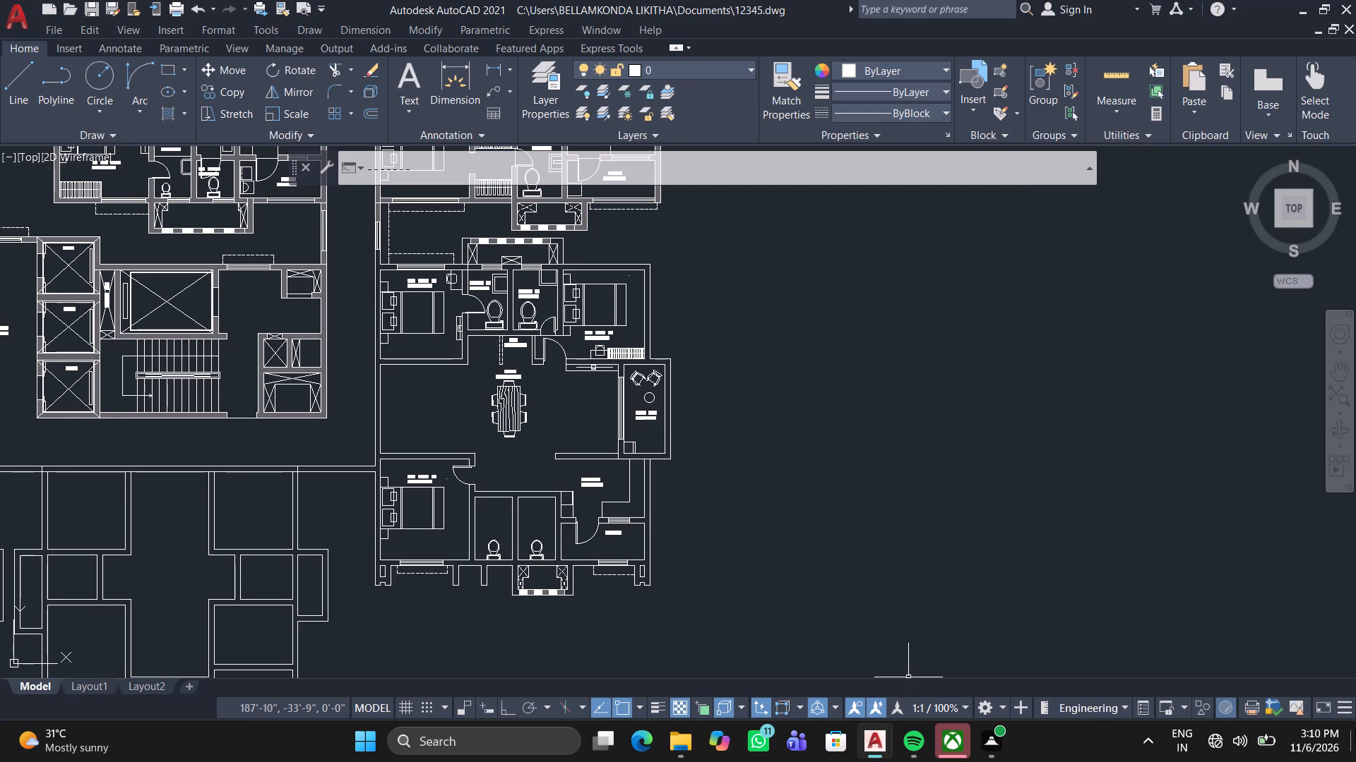
middle_click(1348, 717)
scroll(1350, 593, down, 1)
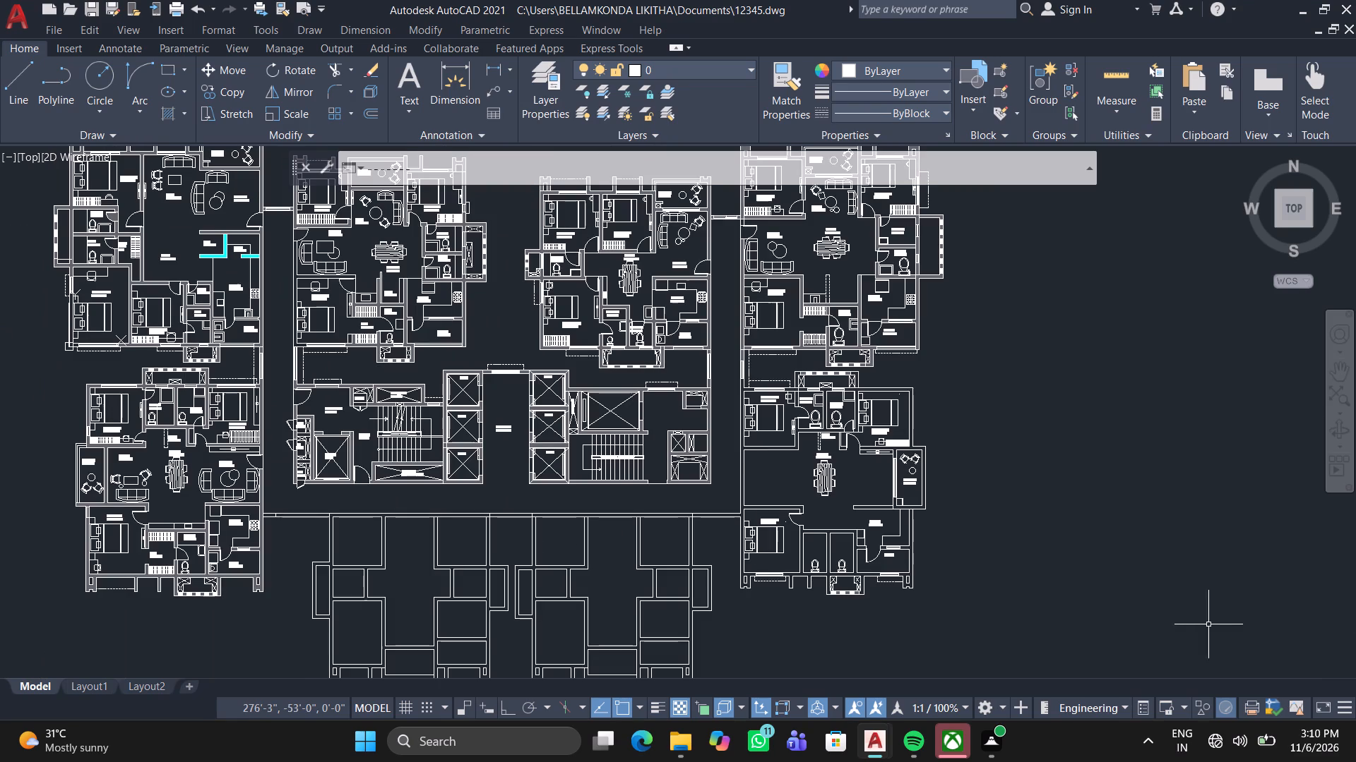
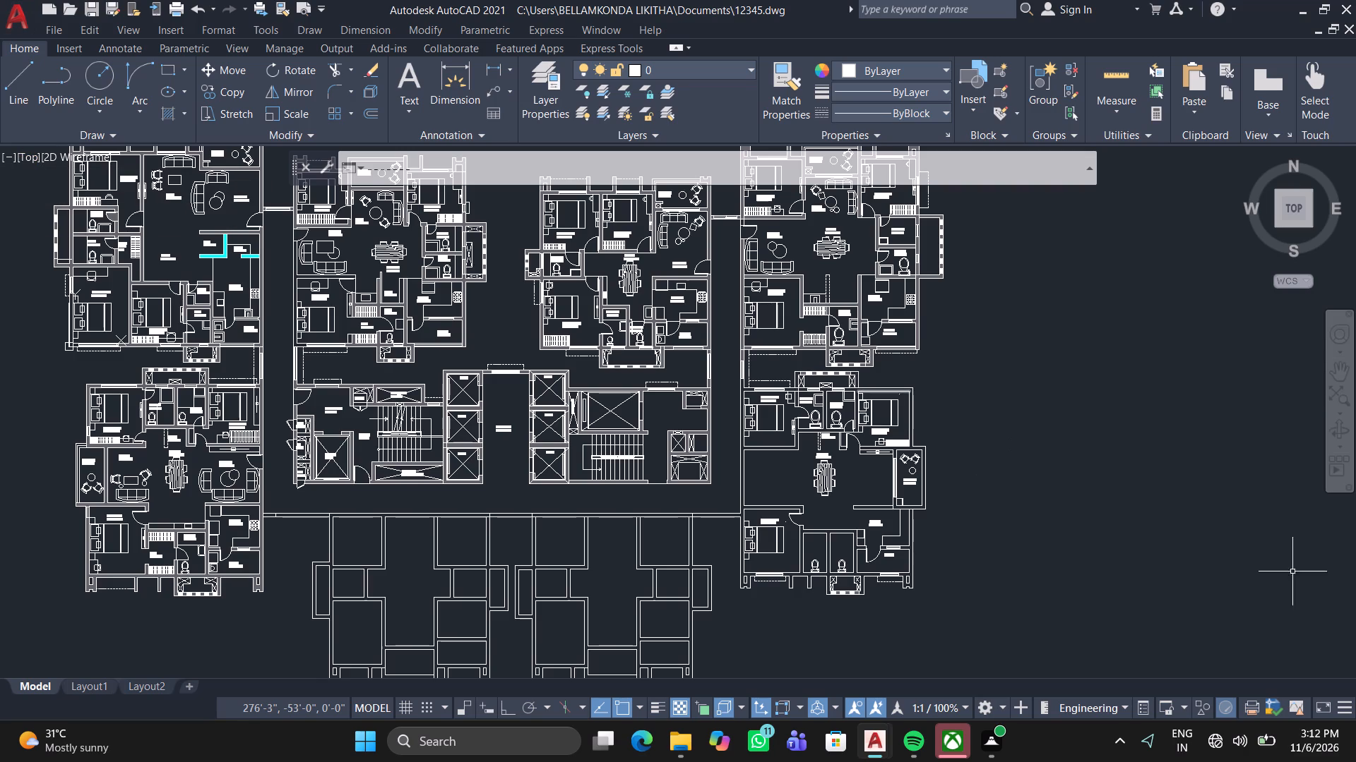
Examine the partly furnished flat beside the staircase core, including its dining, kitchen, utility, Bed Room-1 and unlabelled toilet areas.
scroll(900, 569, up, 3)
middle_drag(902, 558, 775, 616)
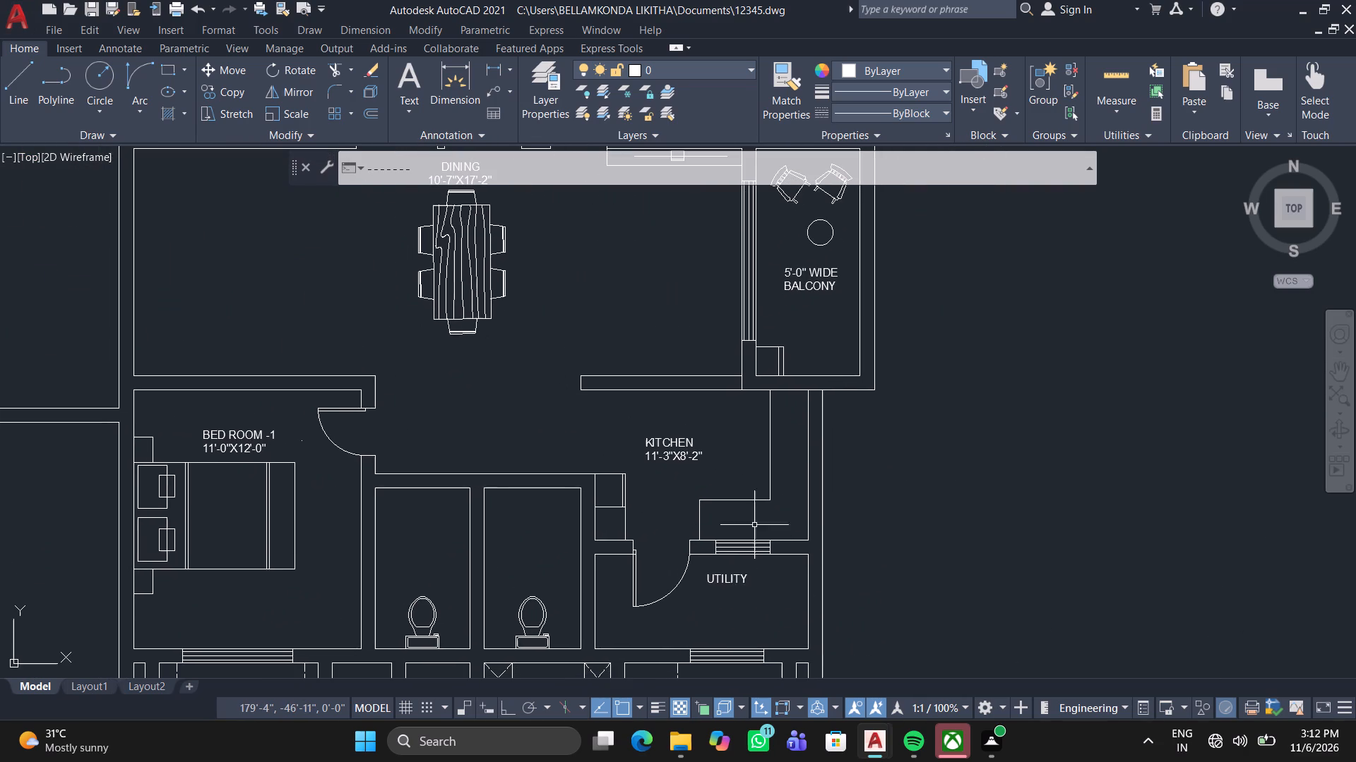
middle_drag(482, 398, 579, 387)
middle_drag(564, 397, 627, 294)
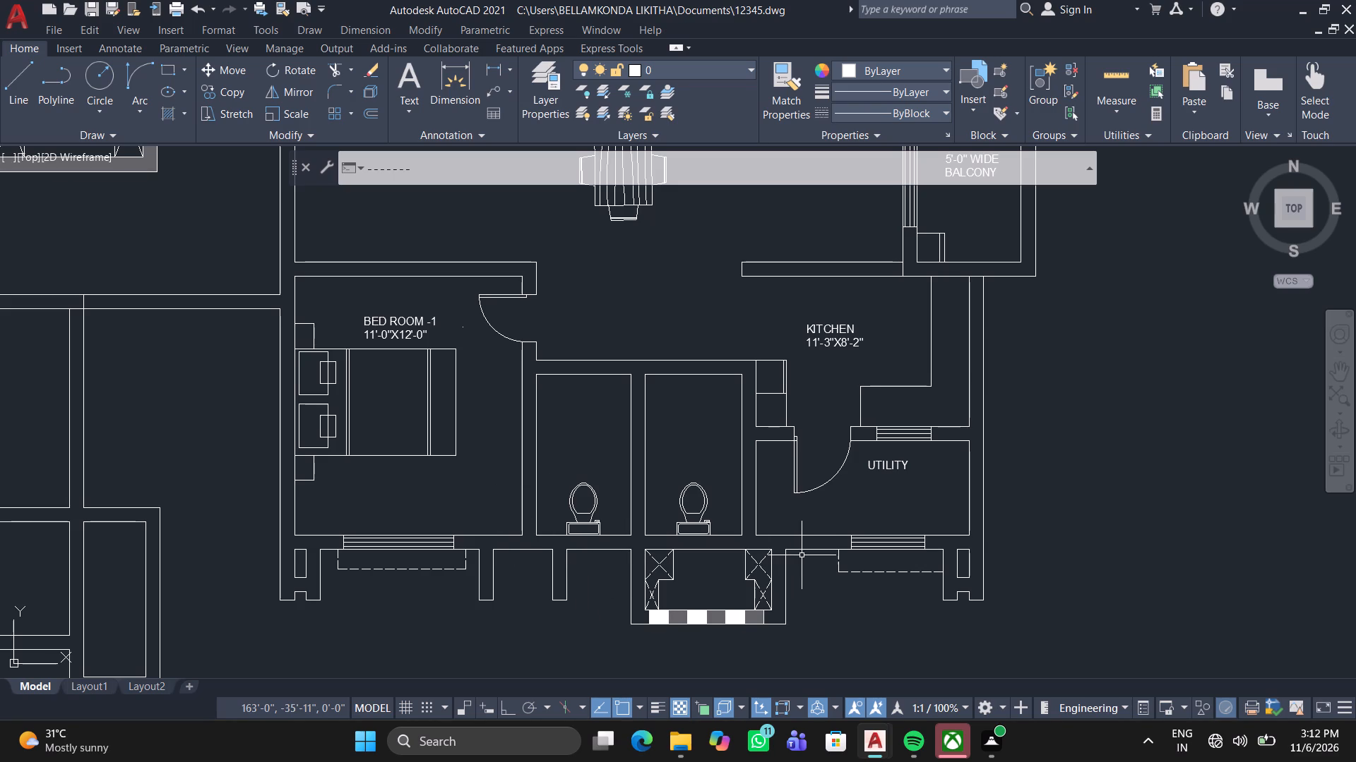
scroll(941, 551, down, 2)
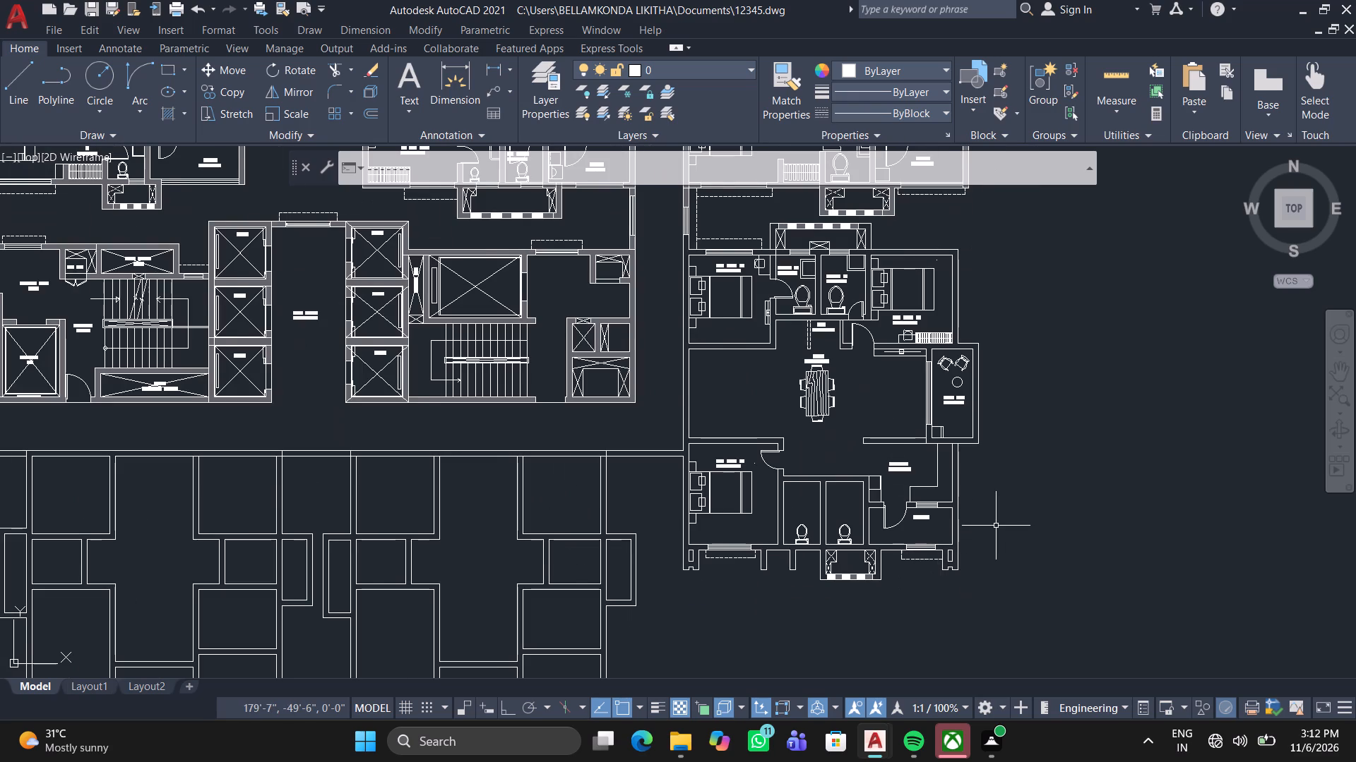
scroll(996, 526, down, 1)
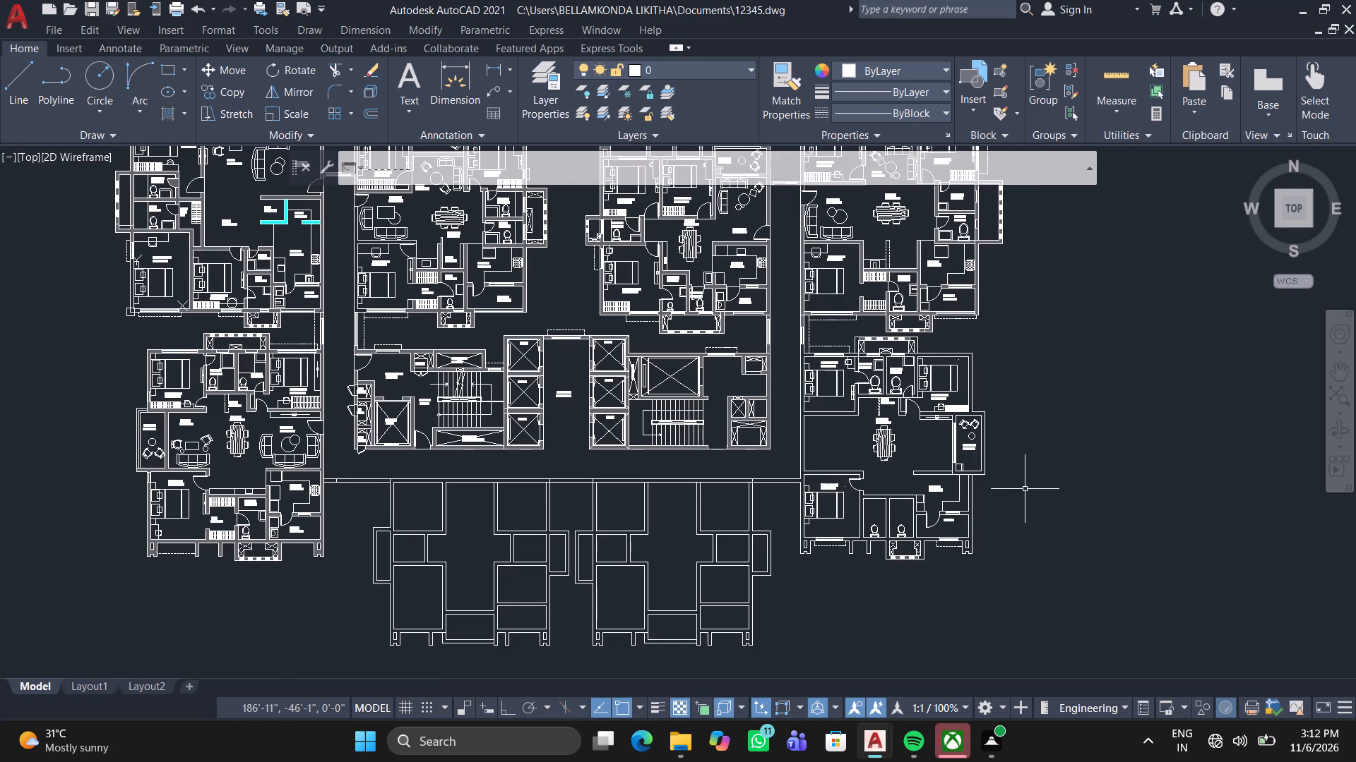
scroll(905, 464, up, 2)
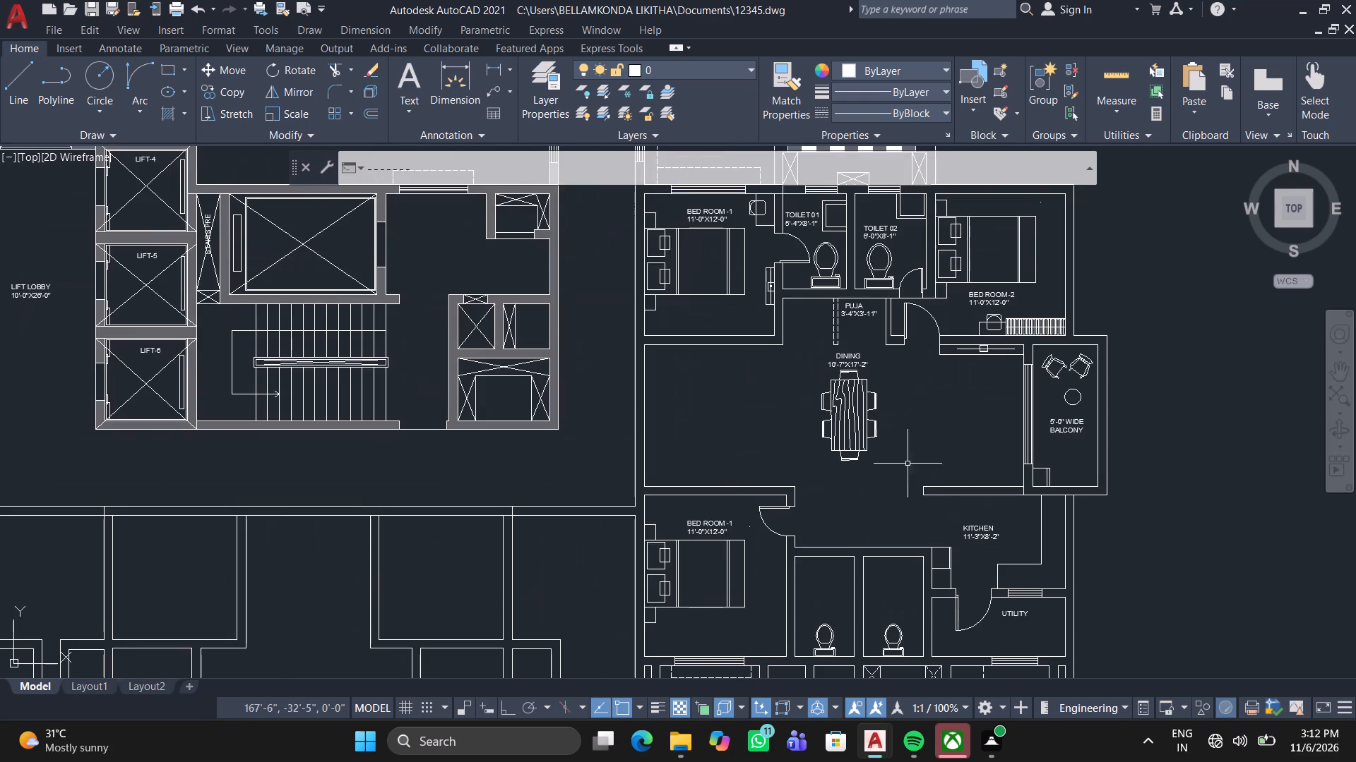
middle_drag(987, 466, 499, 389)
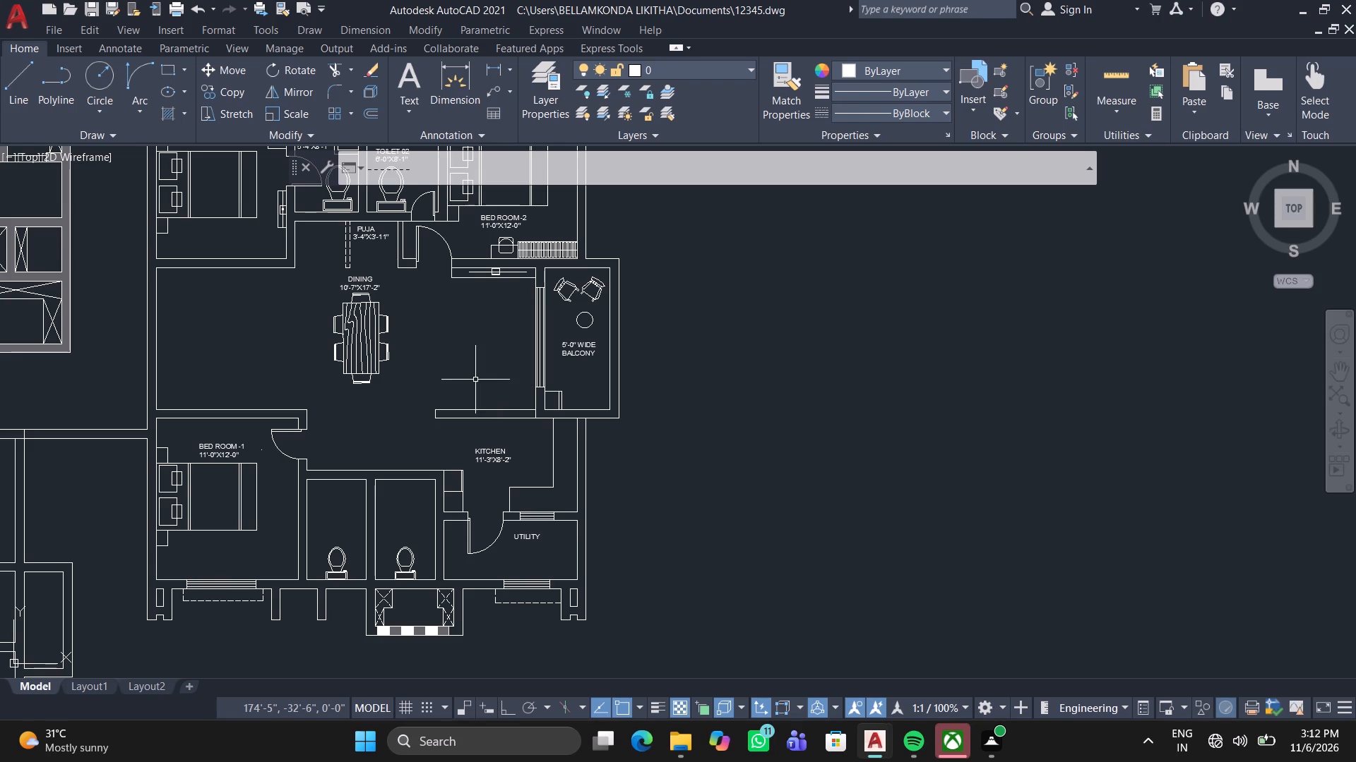
Delete the WC fixture from the unlabelled room directly beside Bed Room-1, keeping the one in the adjoining toilet.
middle_drag(382, 432, 440, 317)
scroll(354, 486, up, 2)
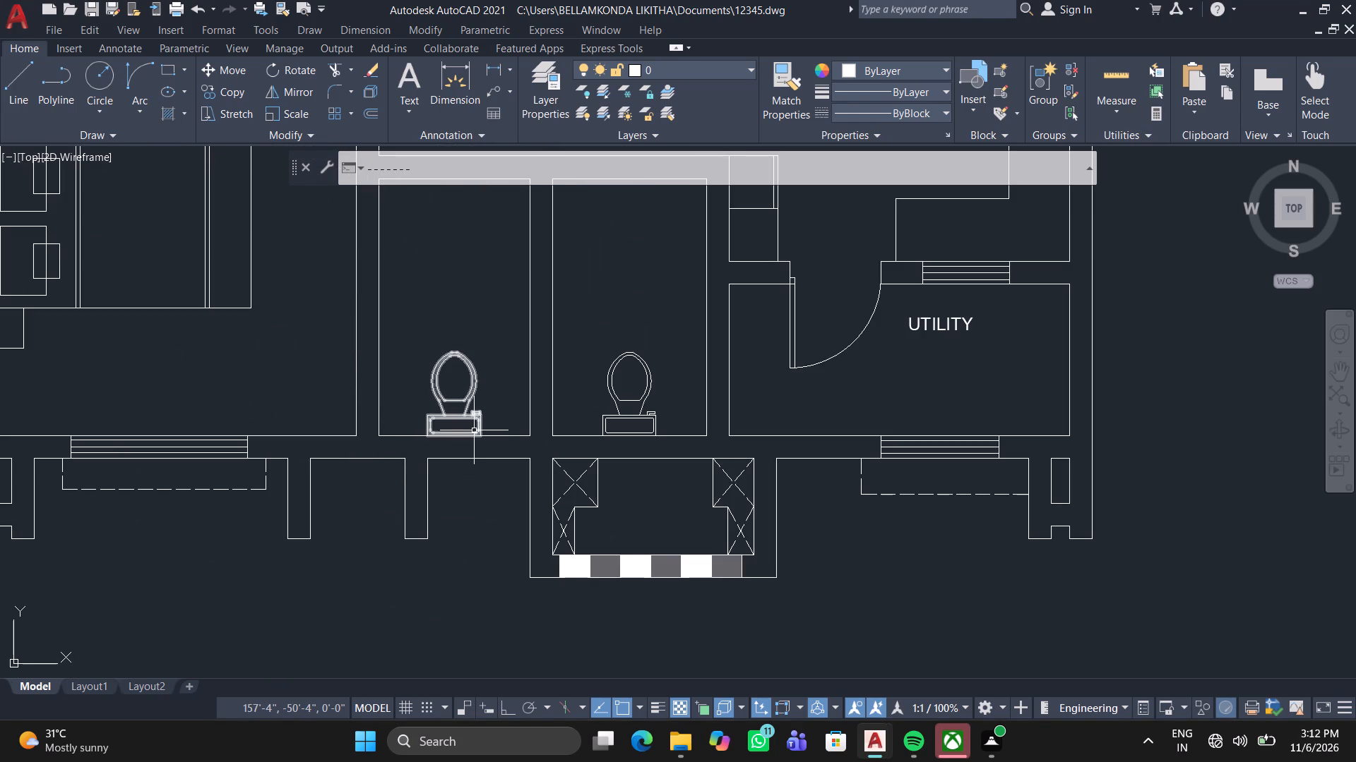
scroll(528, 409, down, 2)
scroll(526, 409, up, 2)
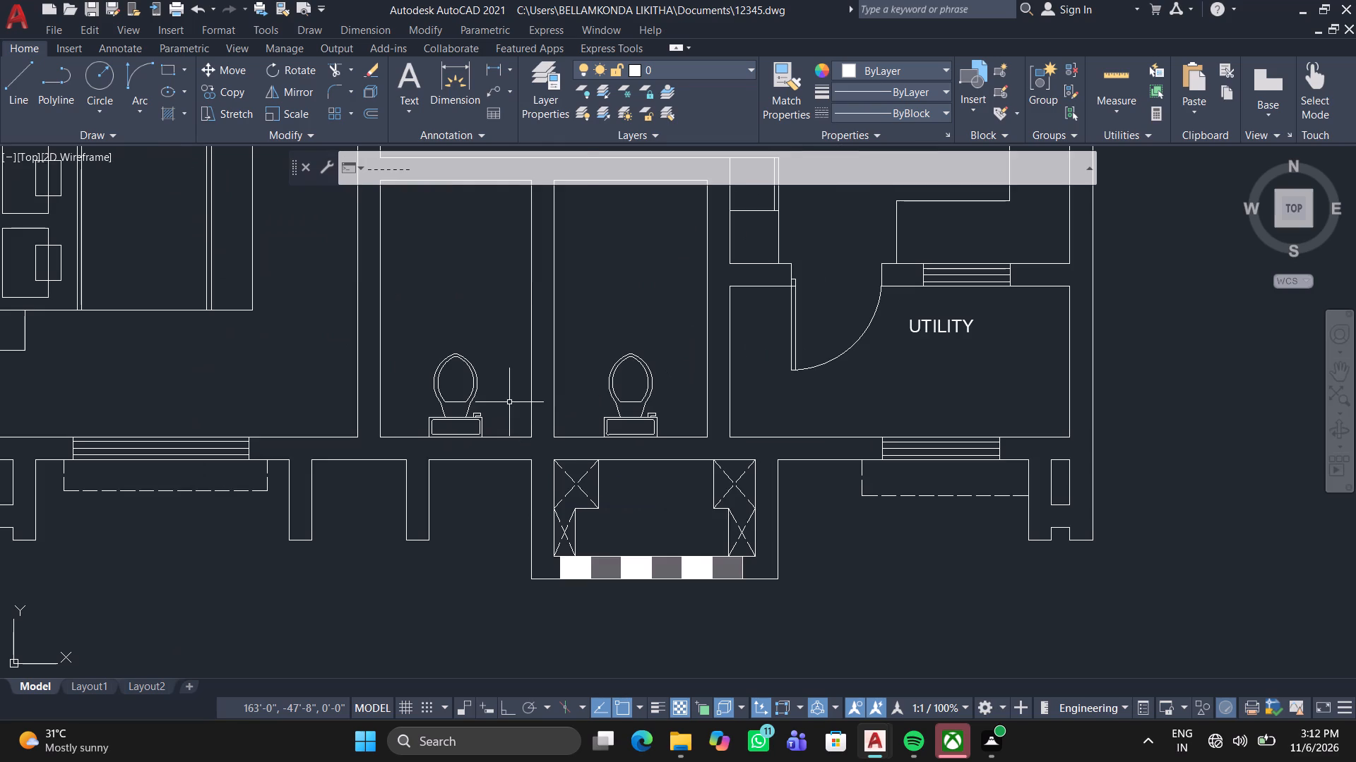
scroll(498, 400, up, 1)
click(467, 452)
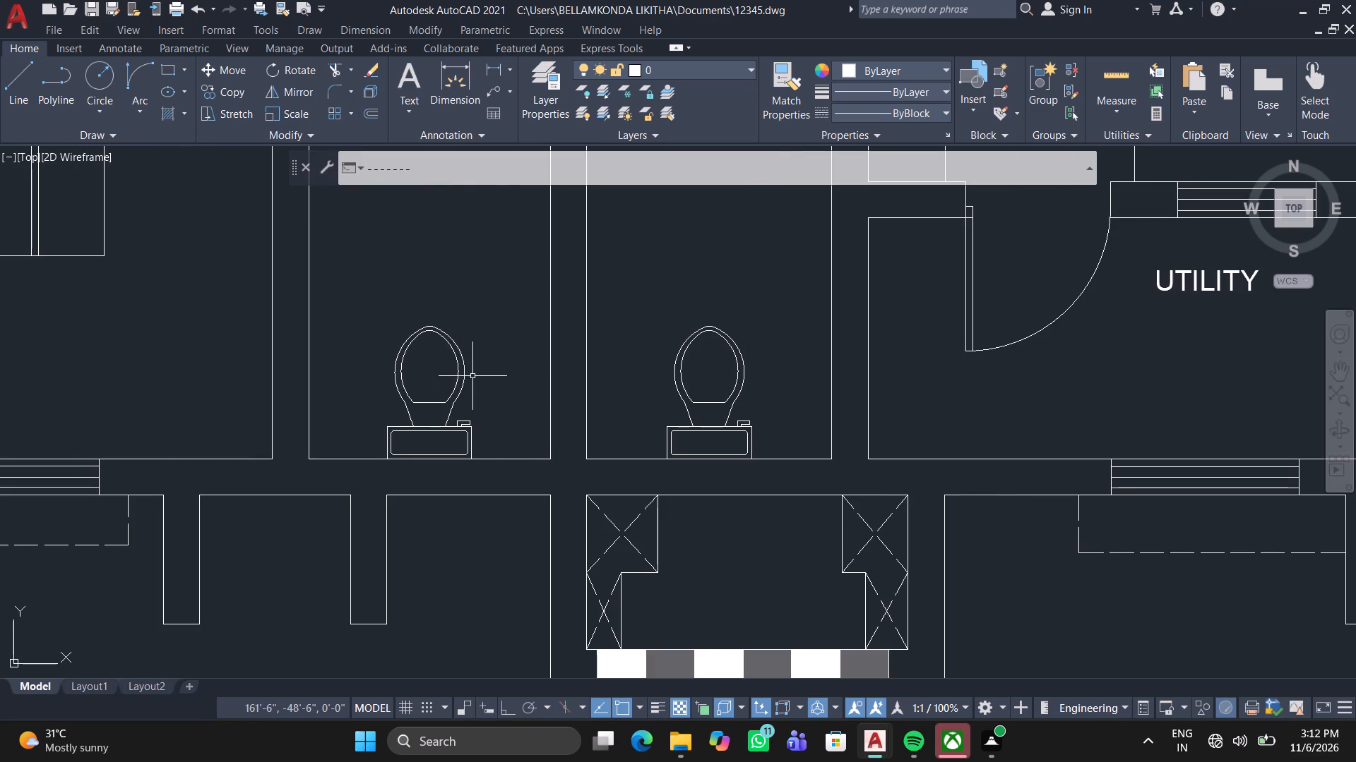
click(472, 376)
click(535, 414)
click(470, 431)
click(487, 404)
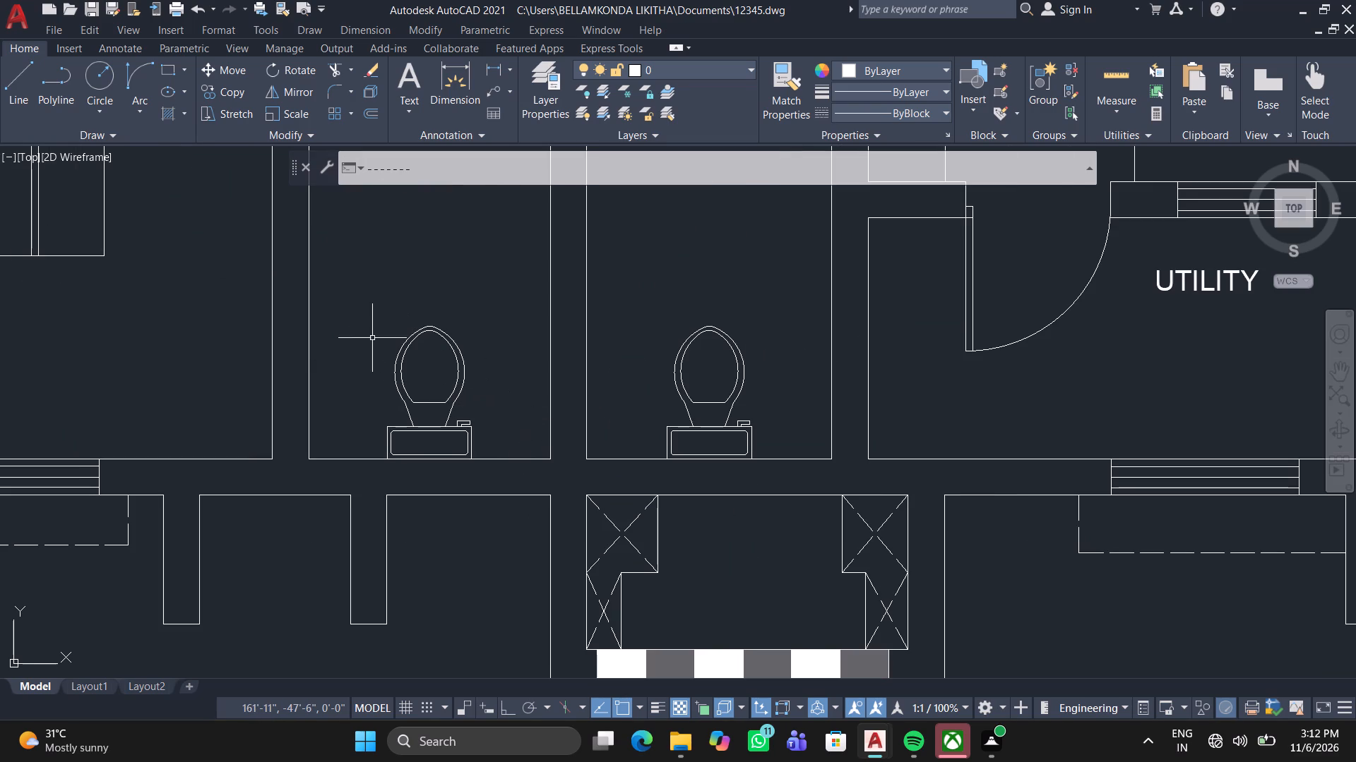
key(Escape)
key(Escape)
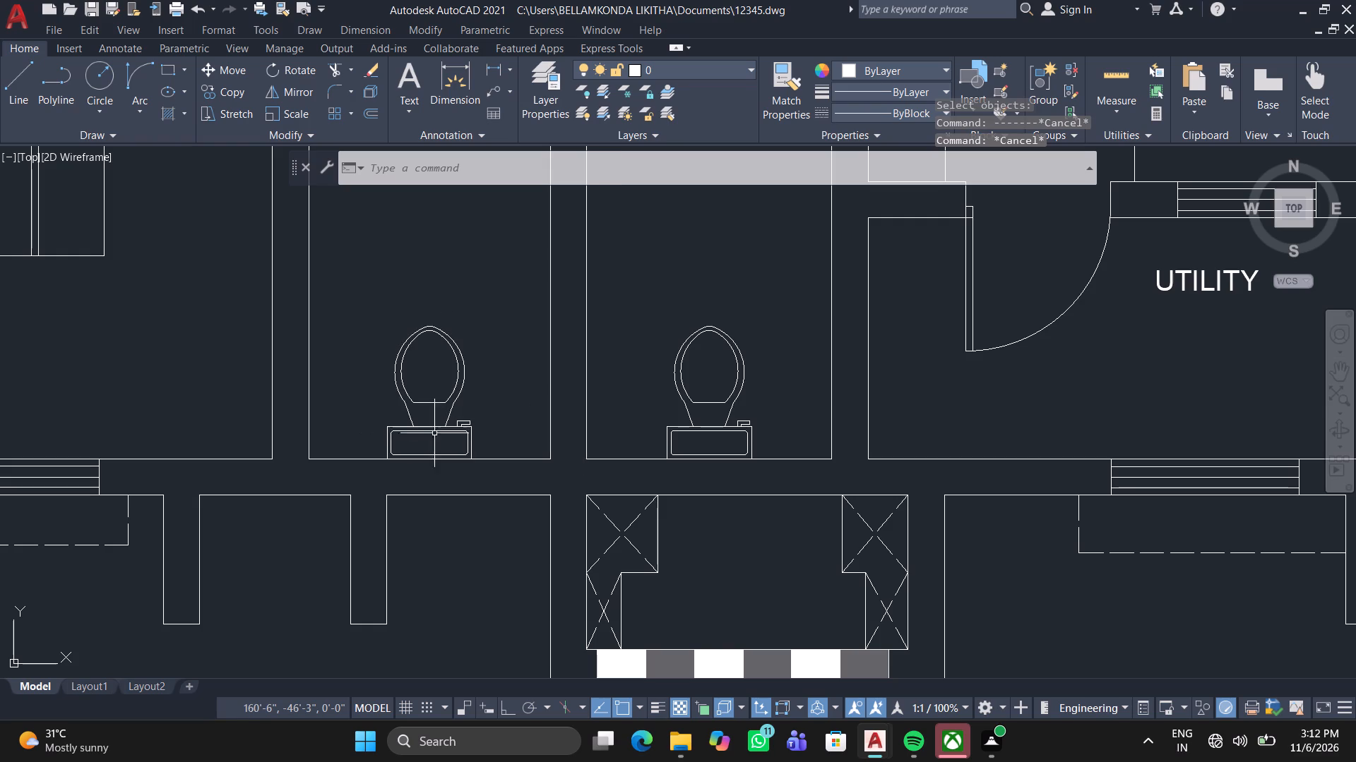
click(479, 433)
click(369, 363)
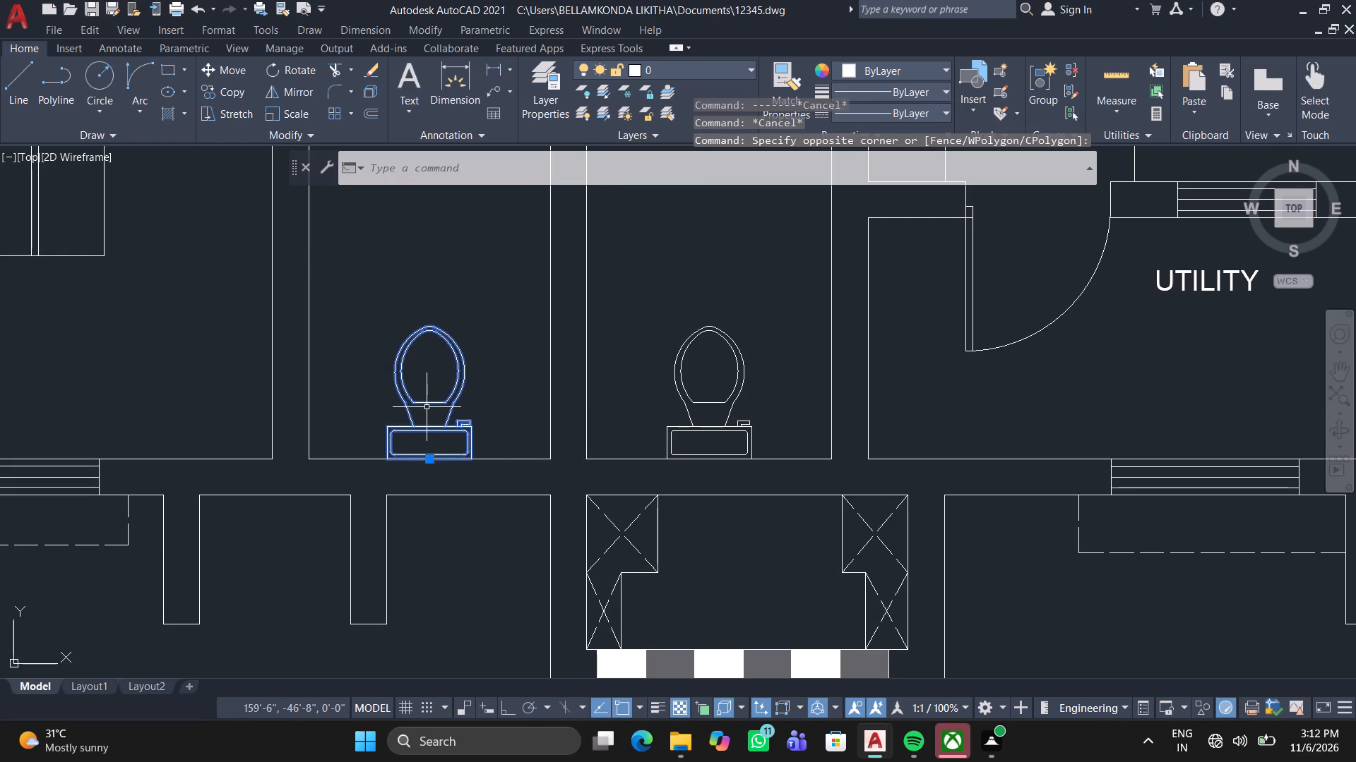
key(Delete)
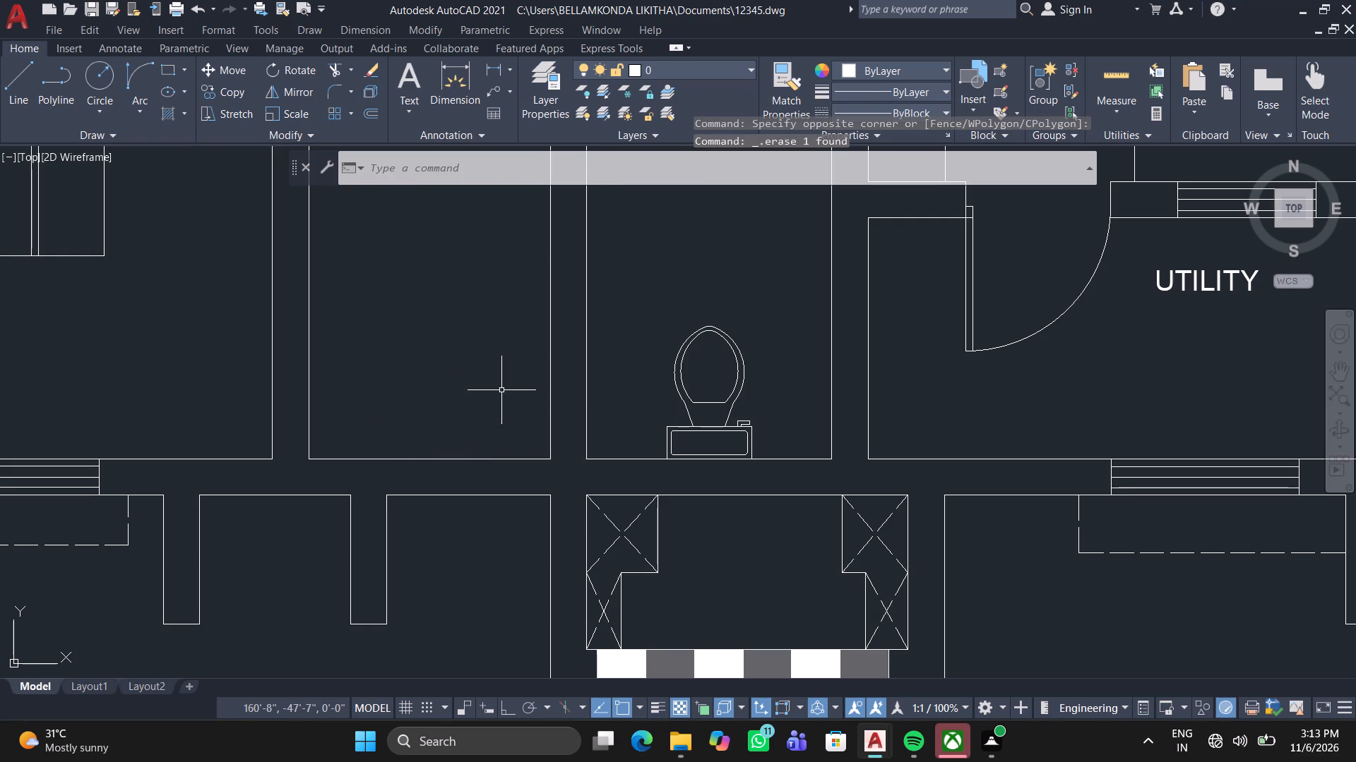
Draw two lines 3' apart across the partition wall between the two small rooms beside Bed Room-1, marking an opening.
scroll(589, 347, down, 1)
middle_drag(589, 352, 475, 512)
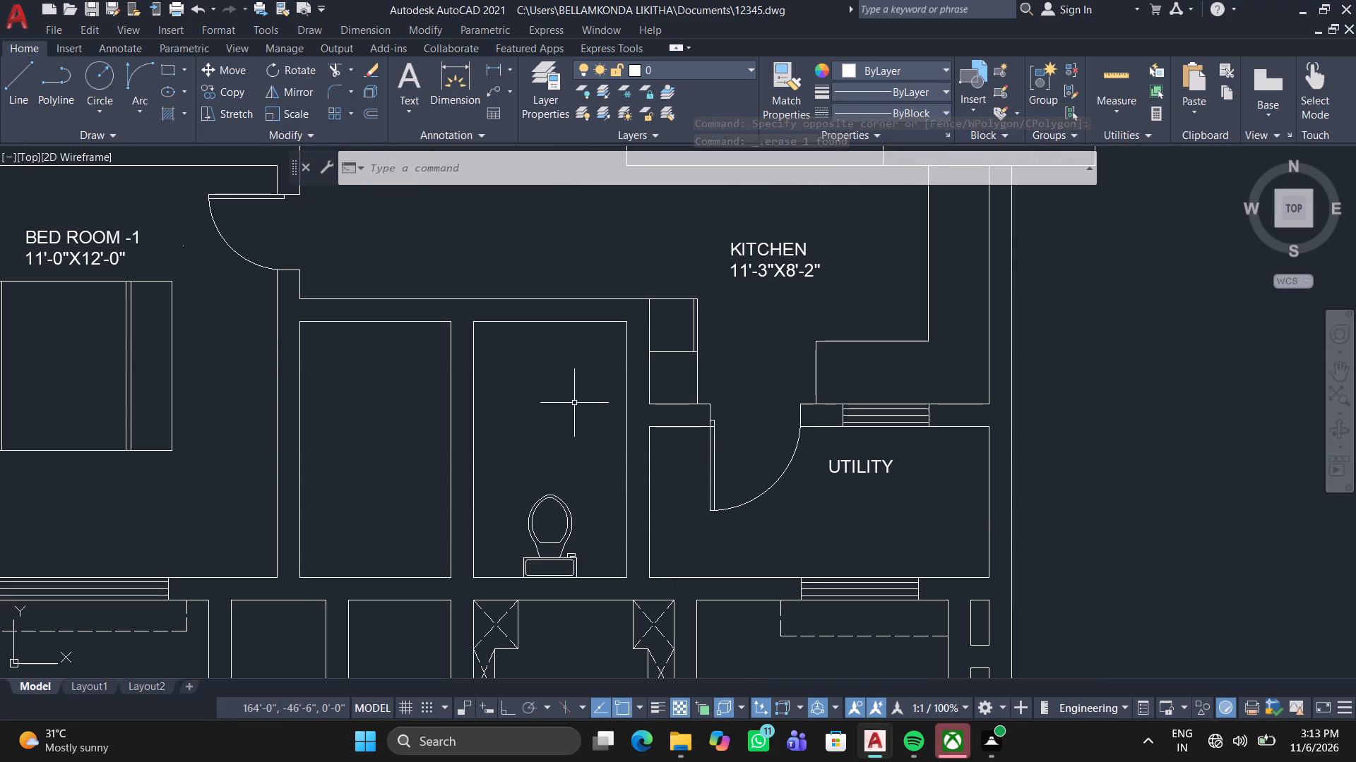
click(2, 87)
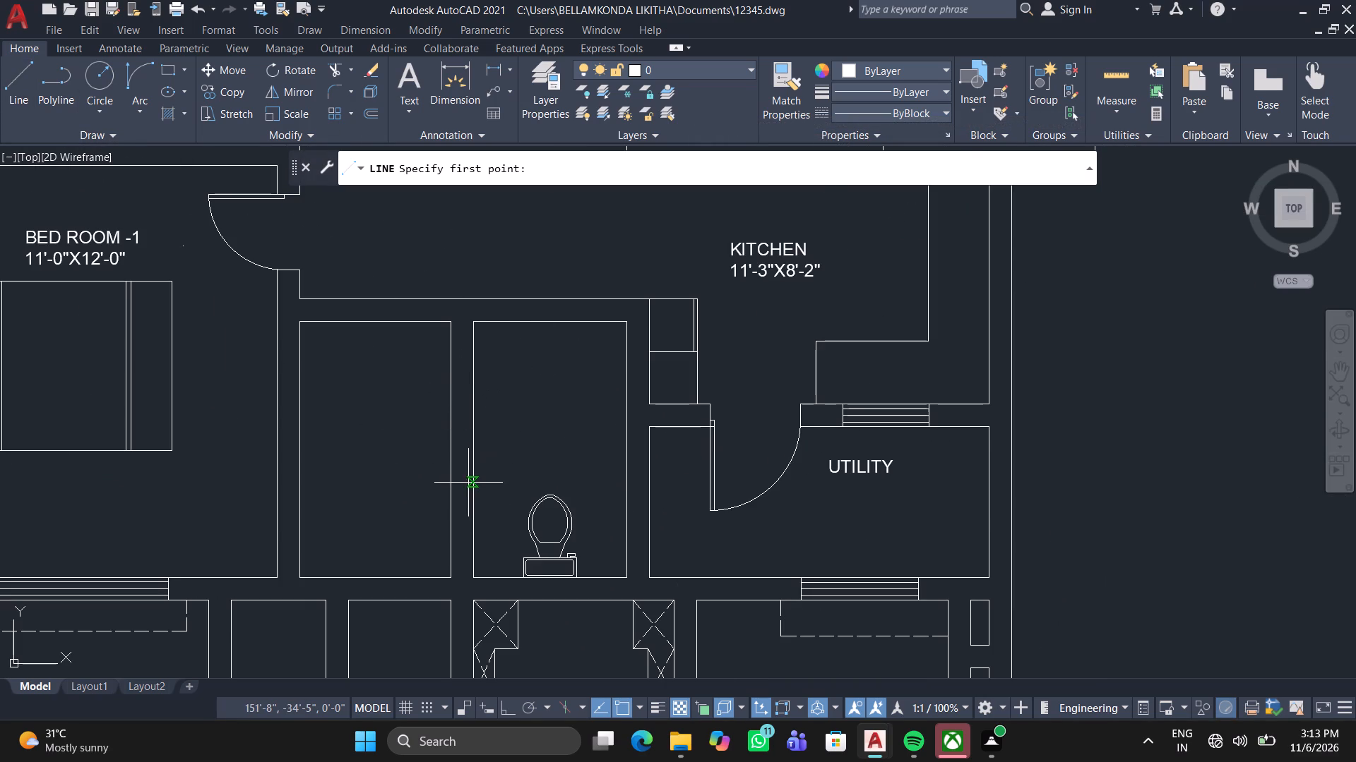
scroll(466, 484, up, 4)
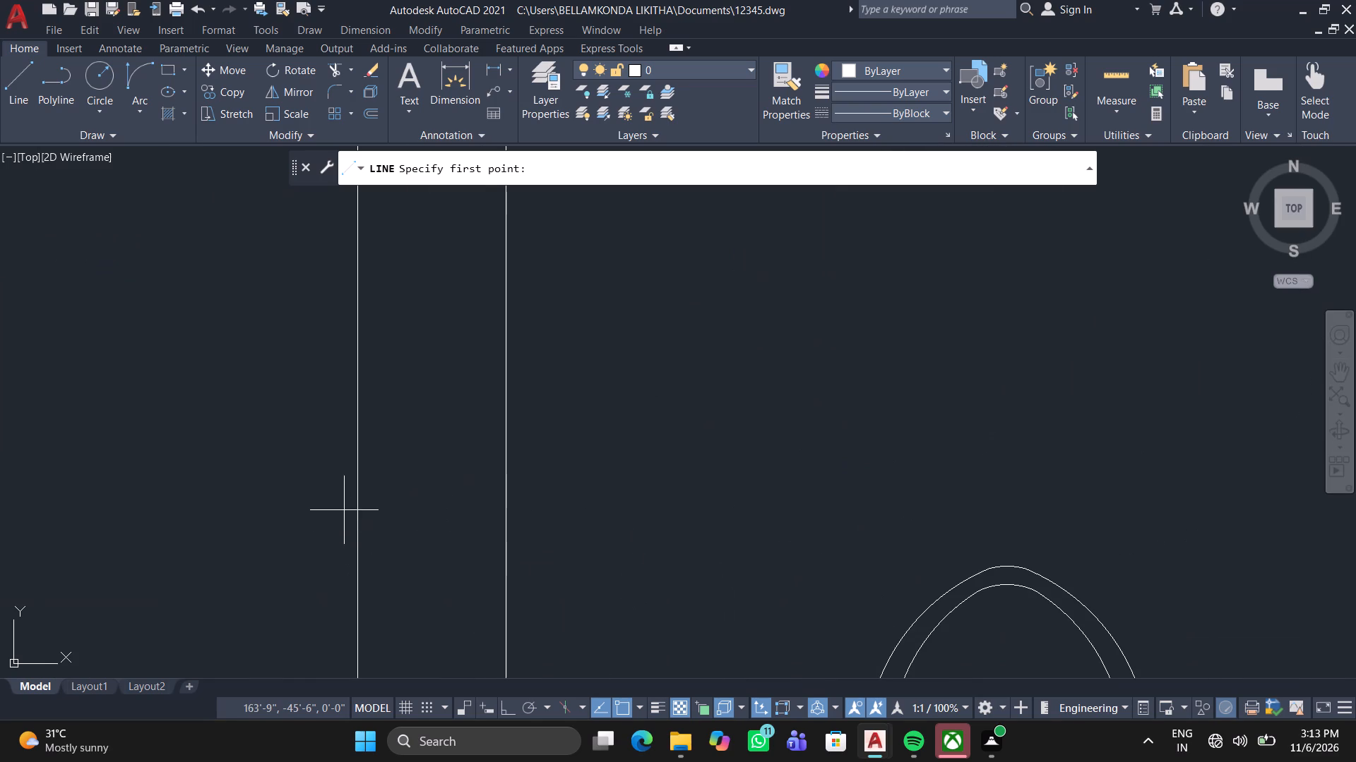
click(359, 500)
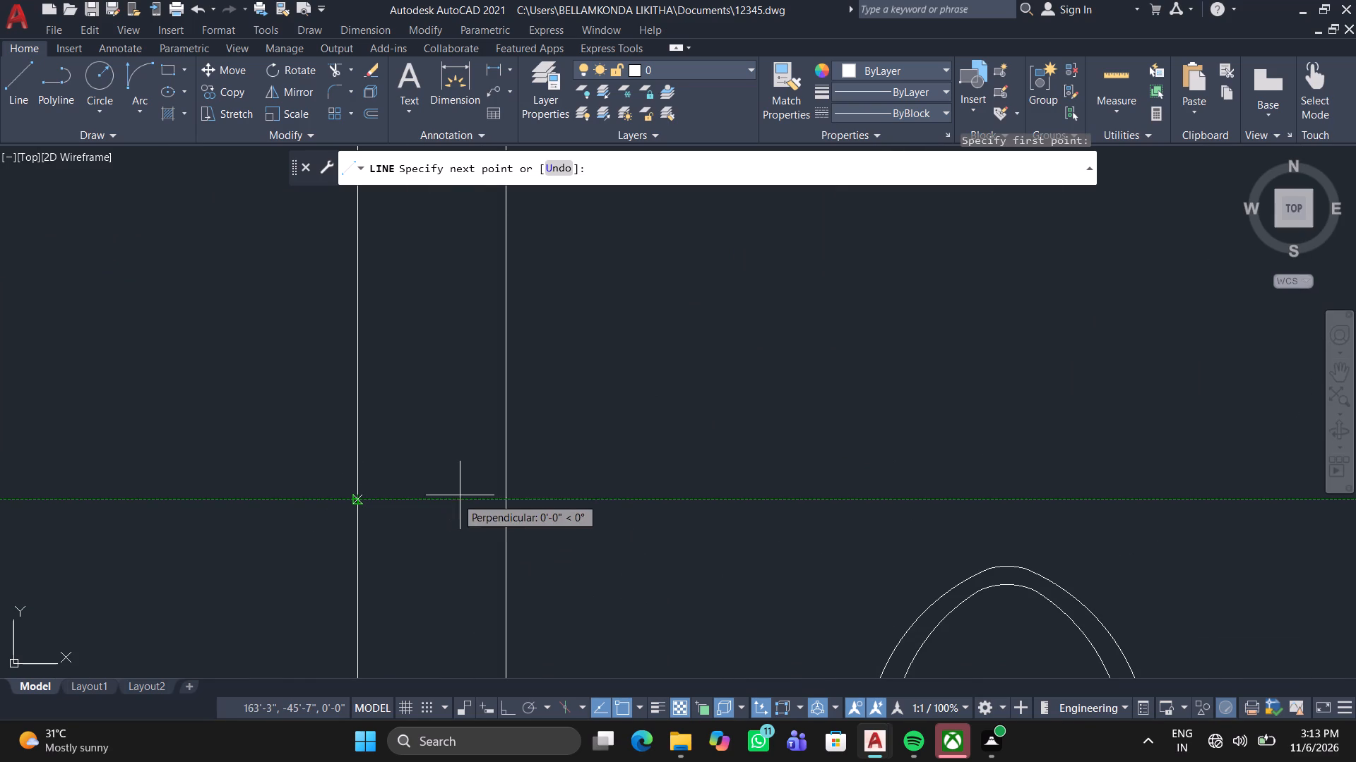
click(504, 498)
scroll(502, 273, down, 2)
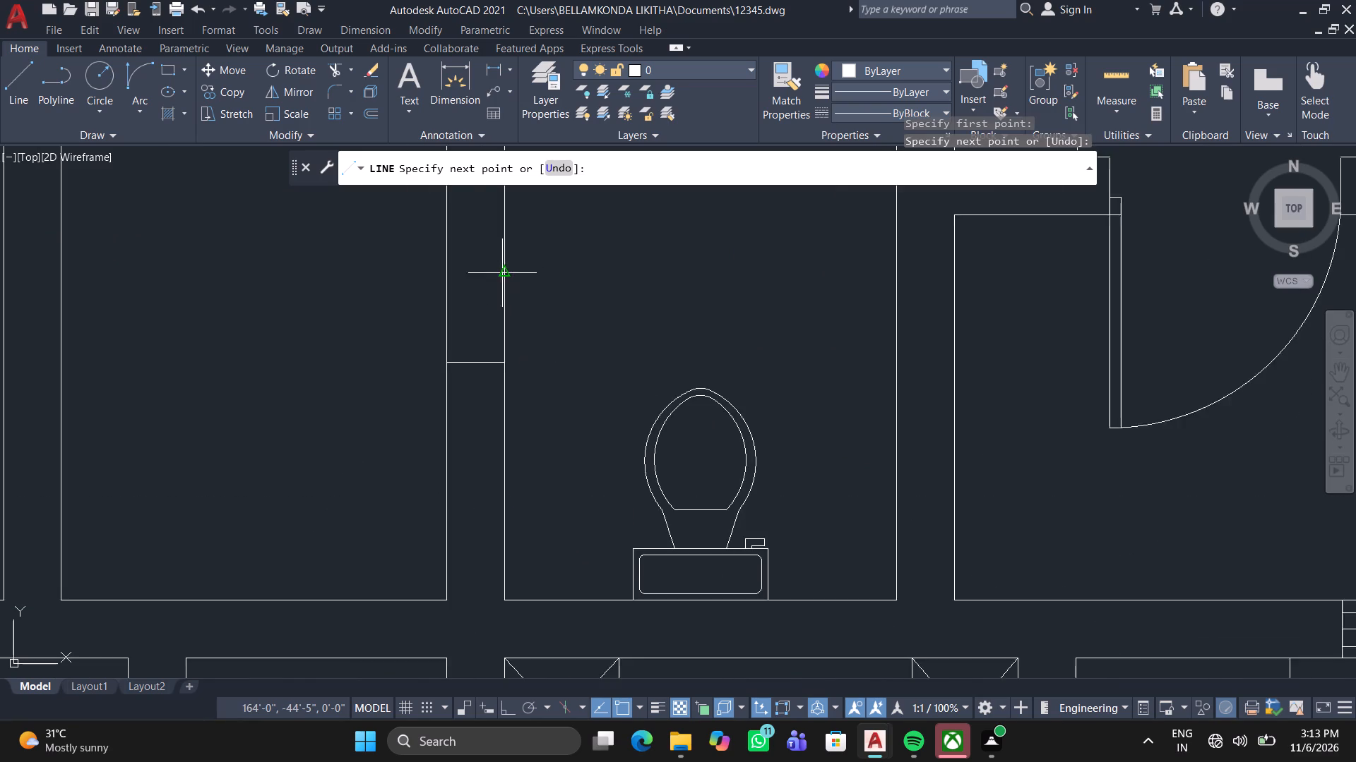
middle_drag(502, 277, 474, 533)
scroll(472, 527, down, 1)
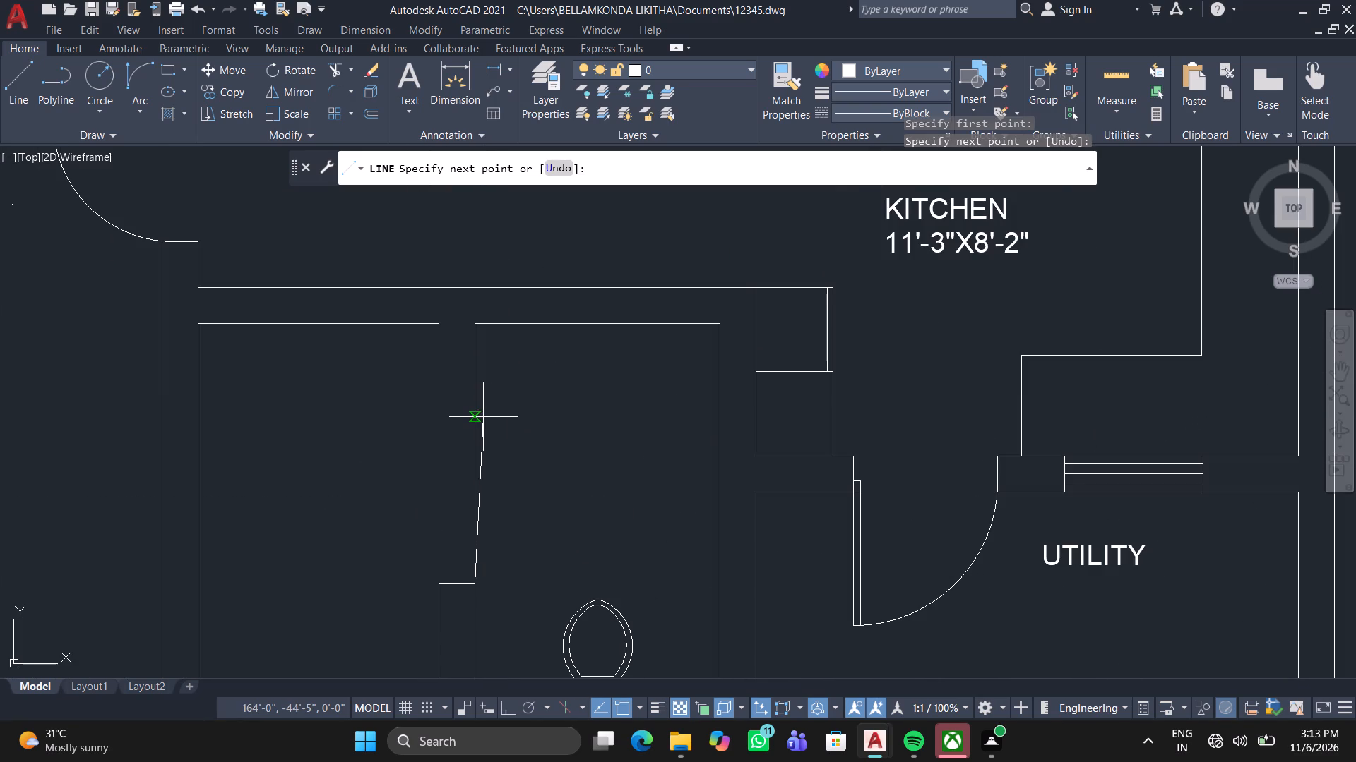
key(F8)
key(3)
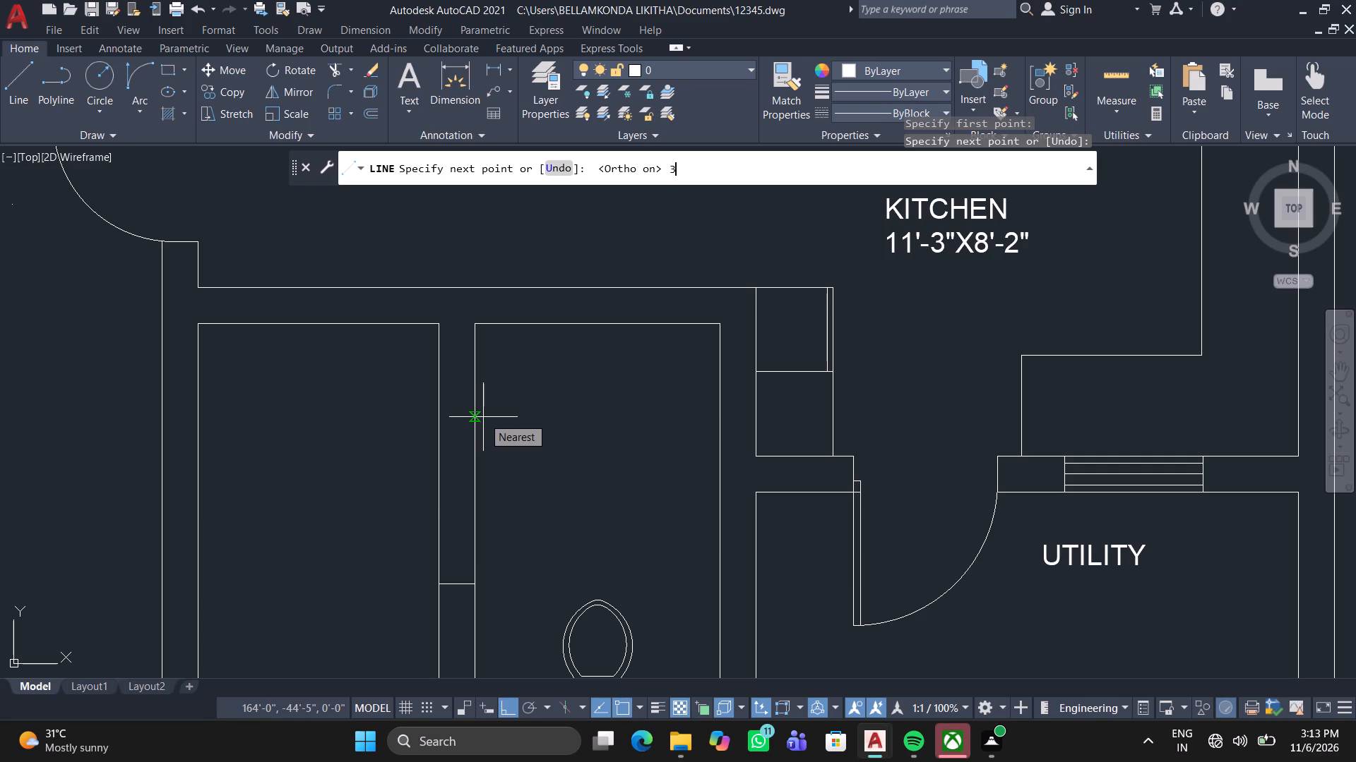
key(apostrophe)
key(Return)
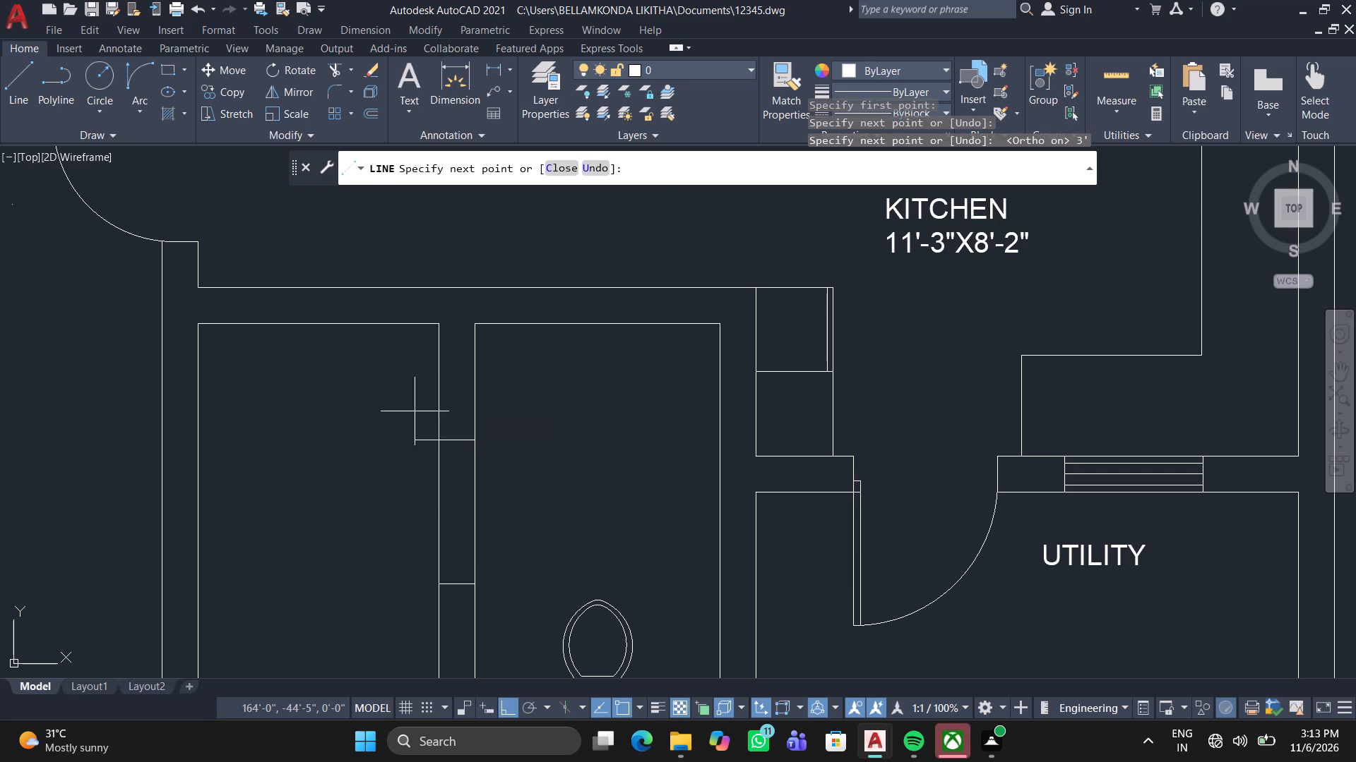
click(439, 447)
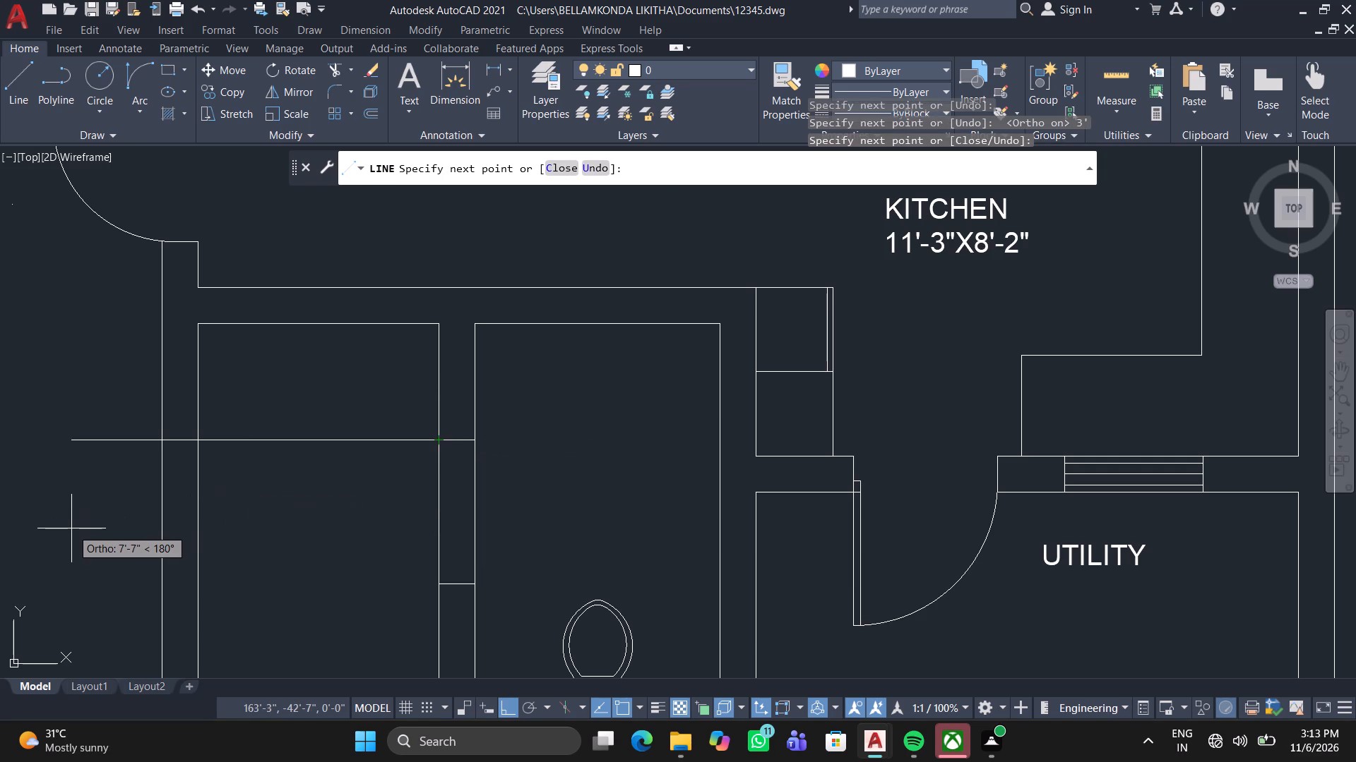
key(Escape)
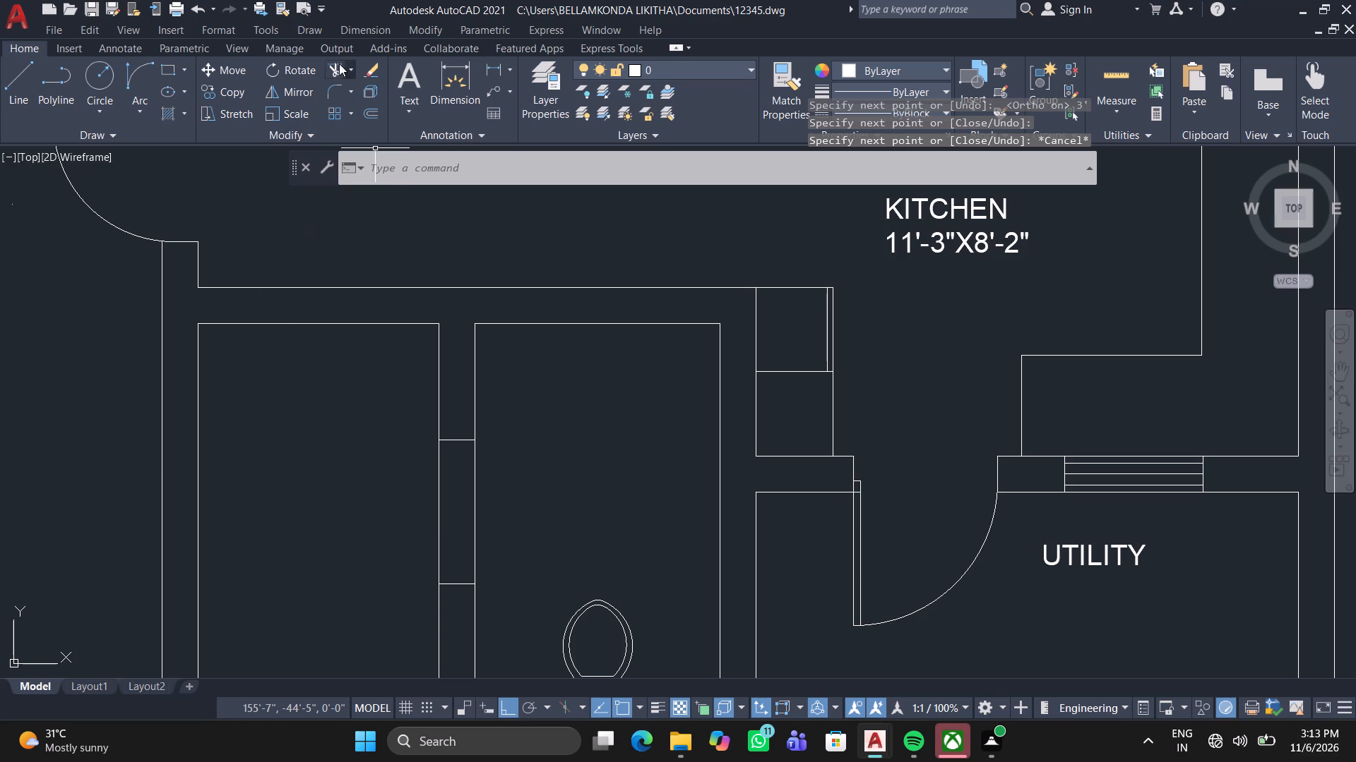
Trim both wall lines between the two marks to cut the opening in the partition between the small rooms.
click(340, 70)
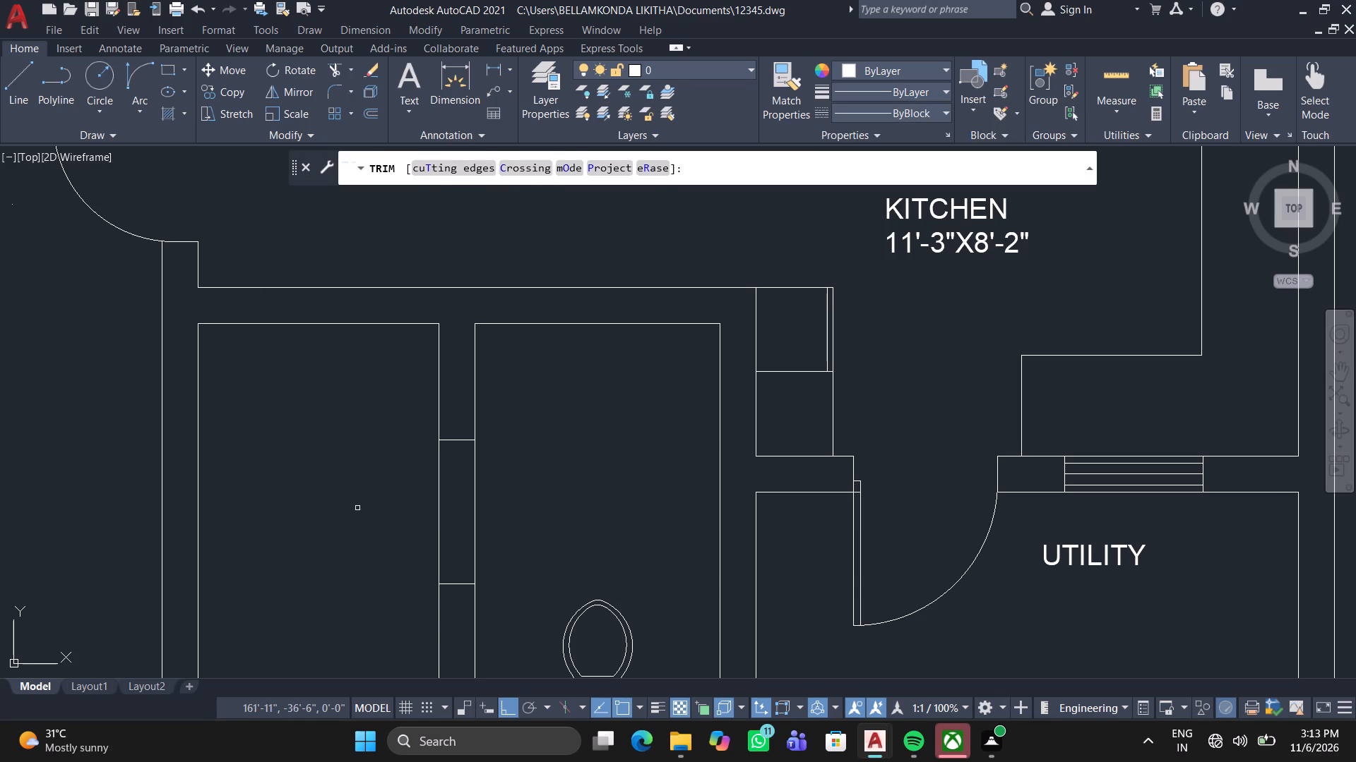
click(357, 509)
click(568, 490)
scroll(521, 483, down, 1)
middle_drag(521, 489, 513, 370)
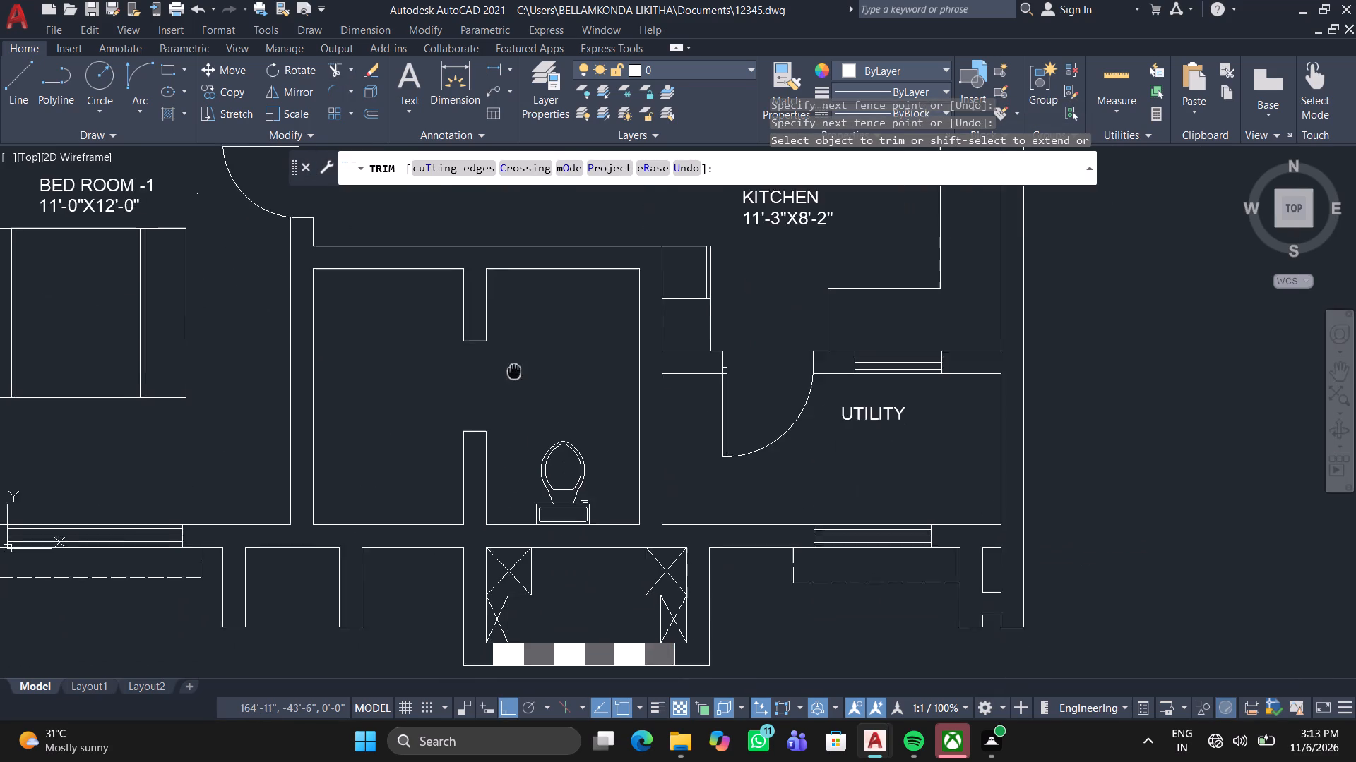
middle_drag(513, 370, 513, 370)
scroll(508, 368, up, 1)
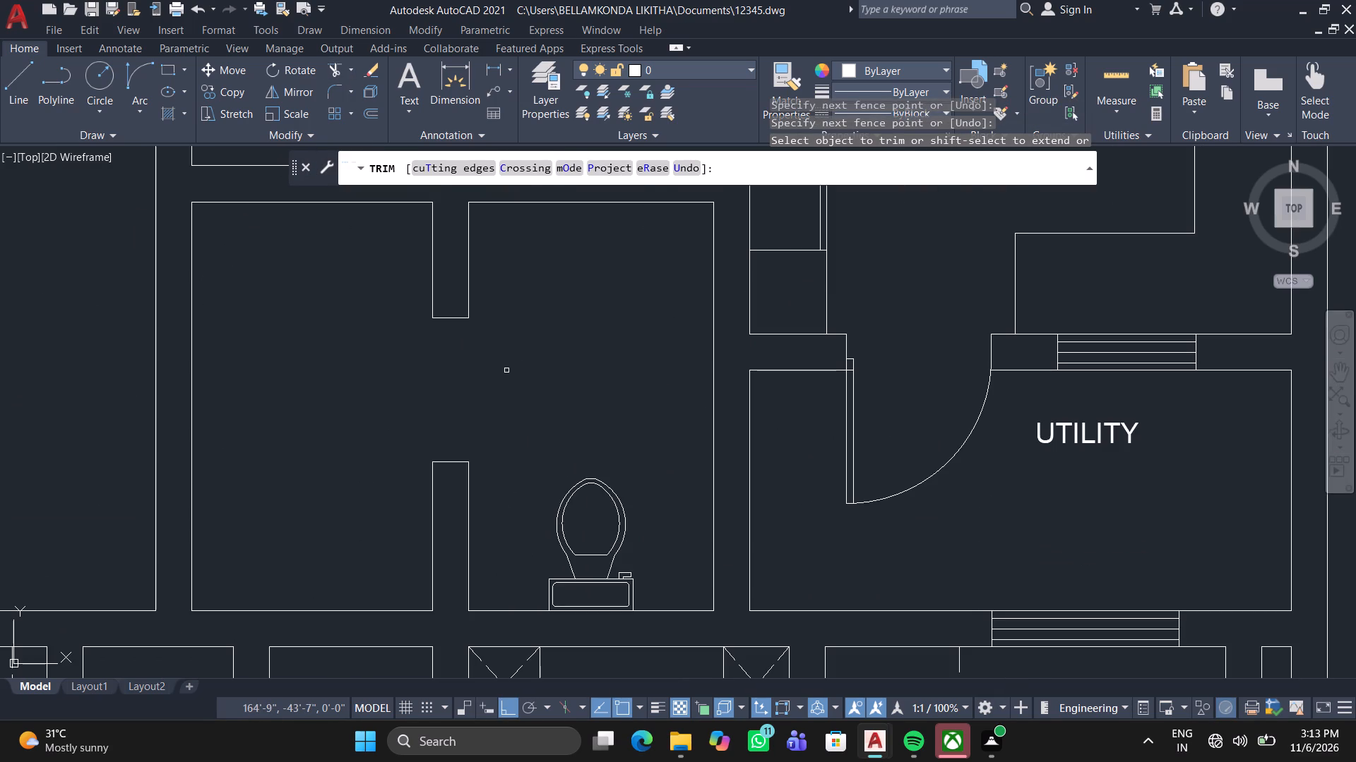
key(Escape)
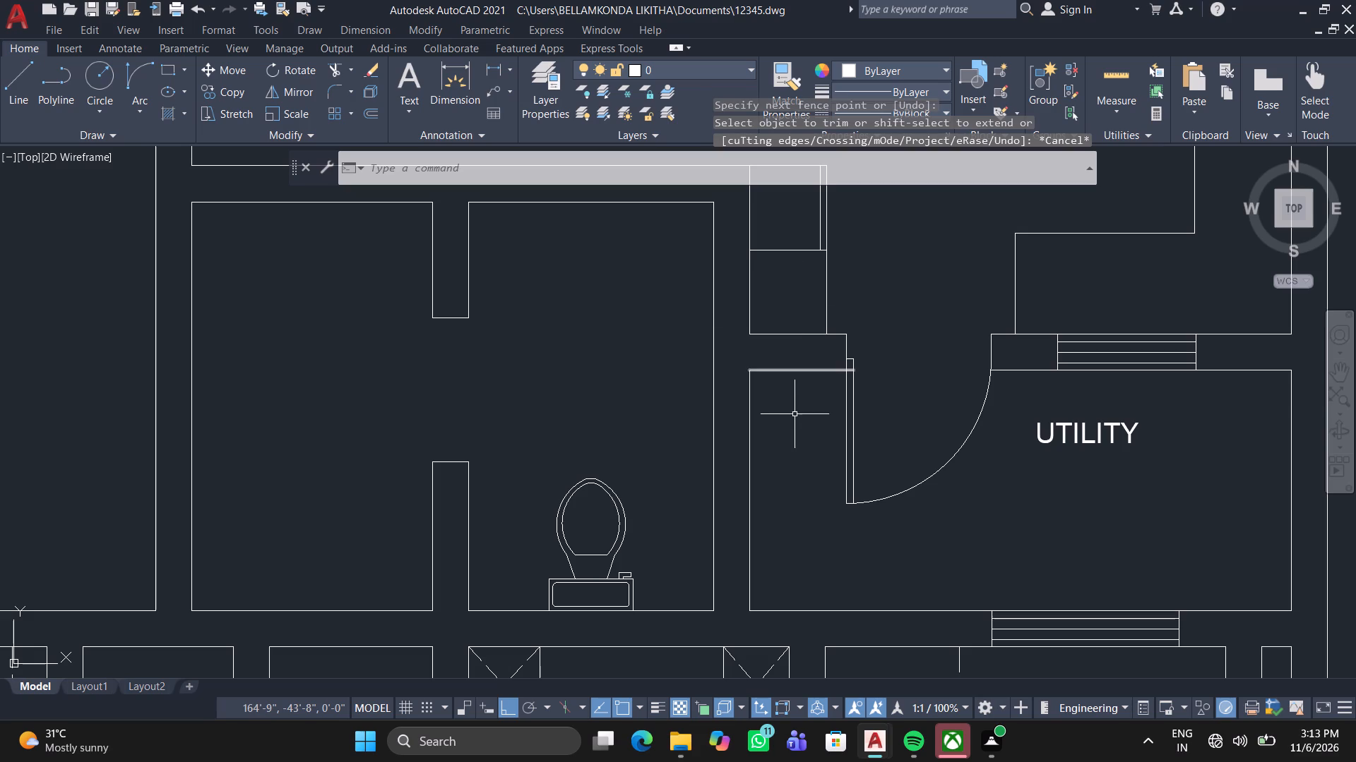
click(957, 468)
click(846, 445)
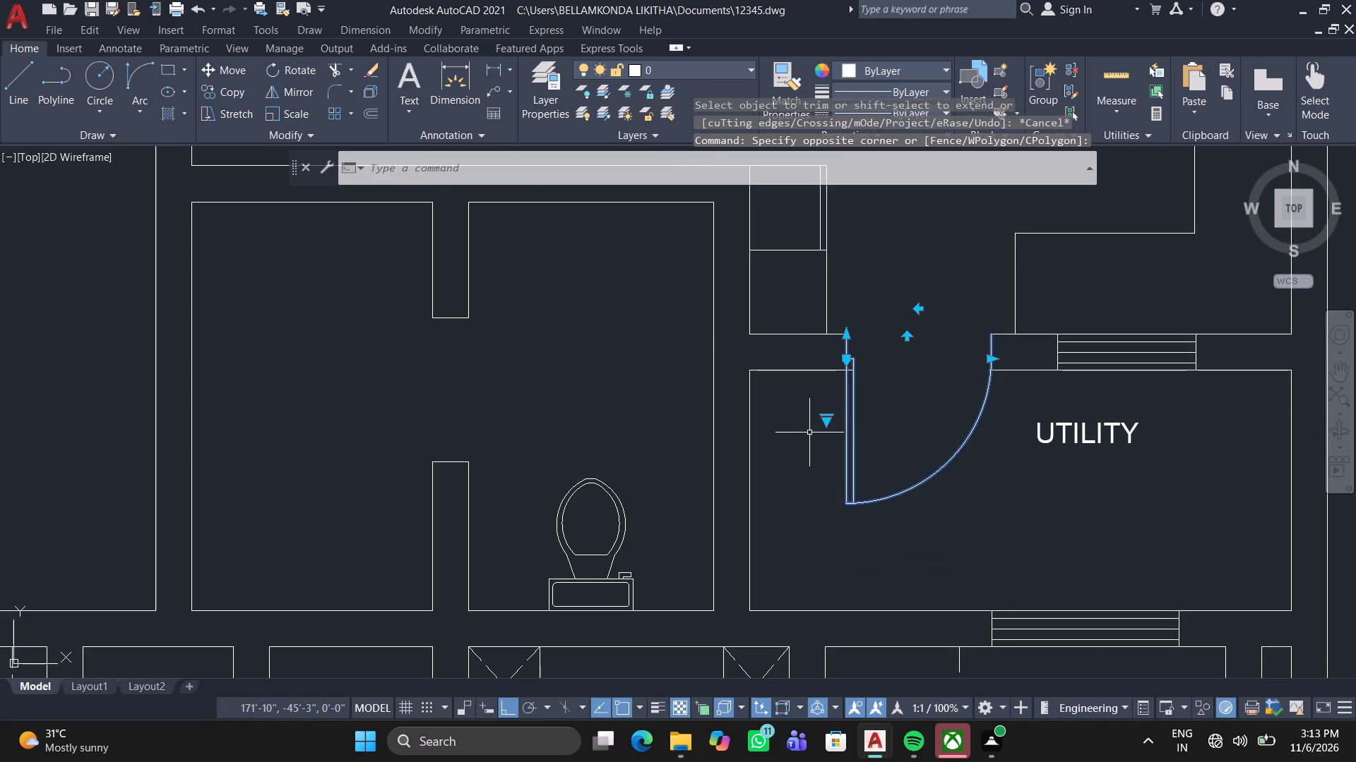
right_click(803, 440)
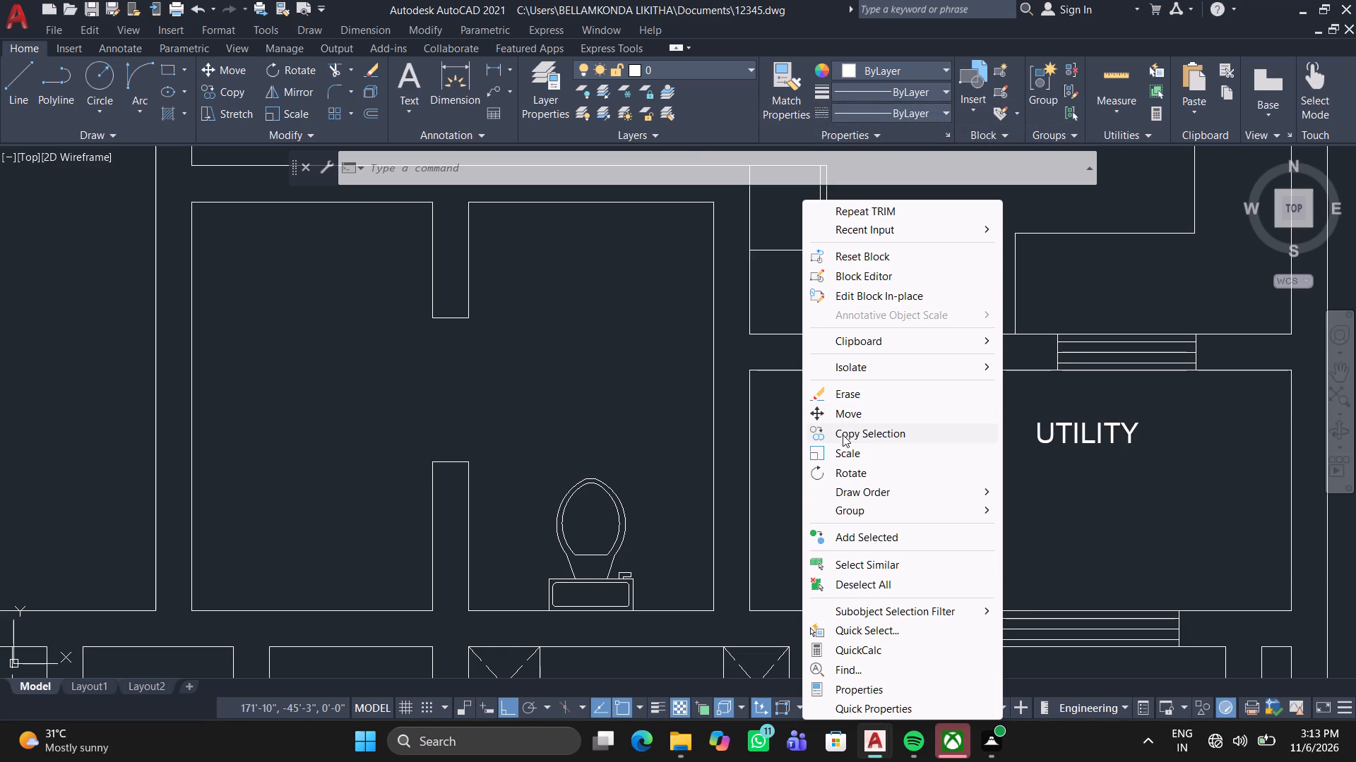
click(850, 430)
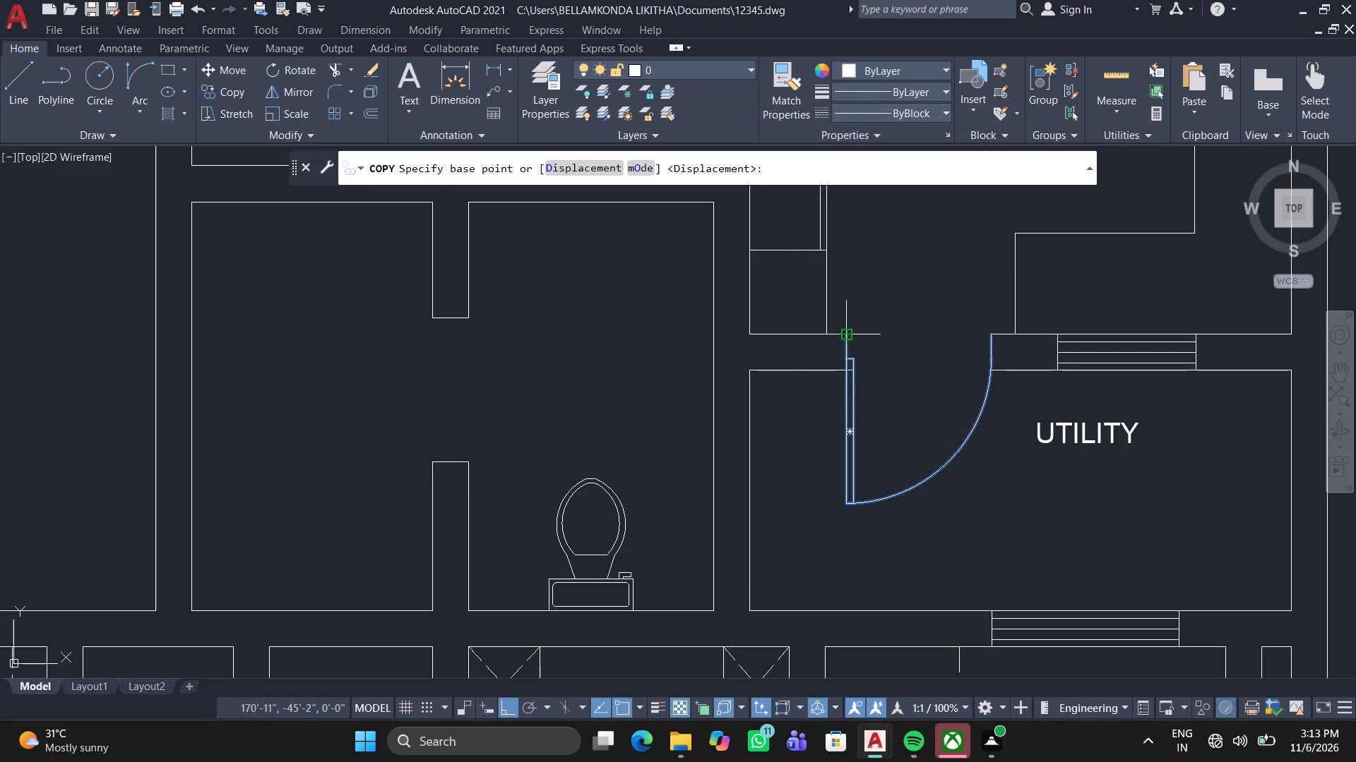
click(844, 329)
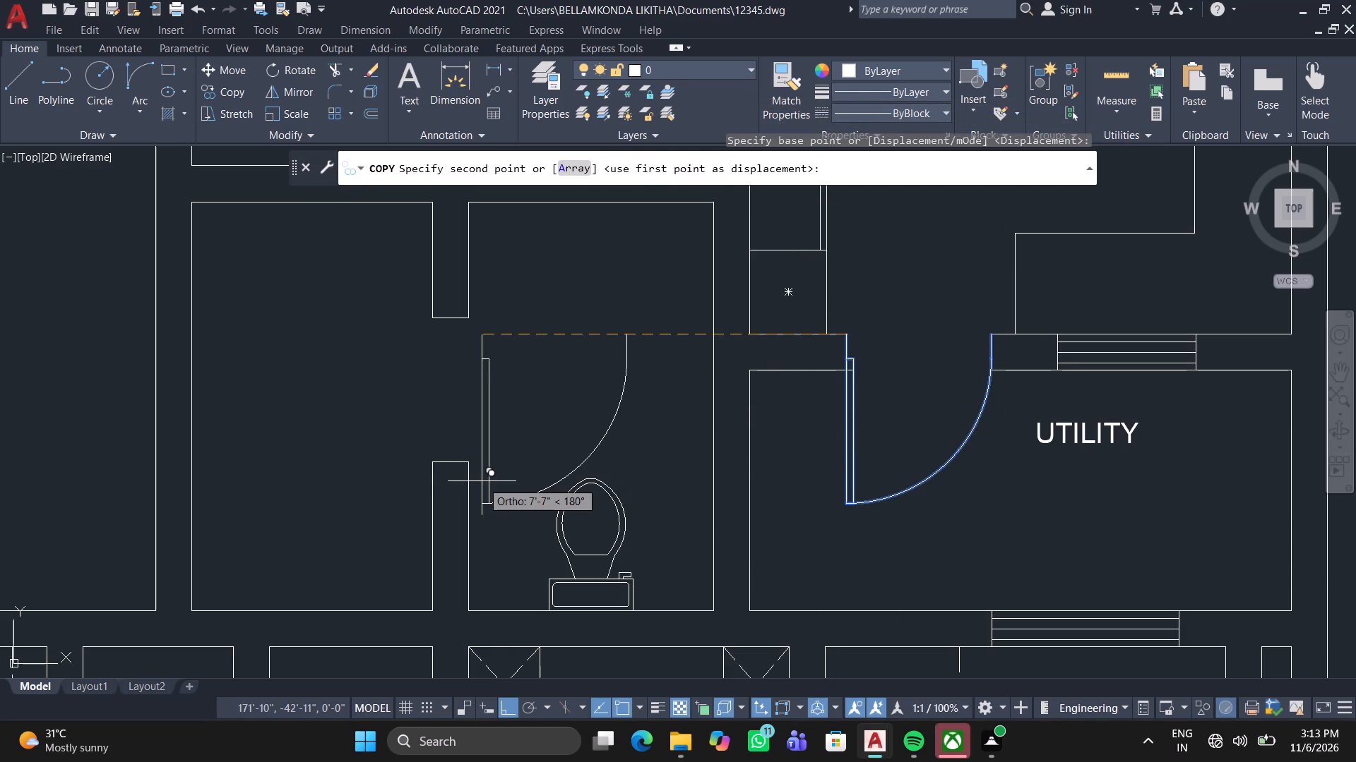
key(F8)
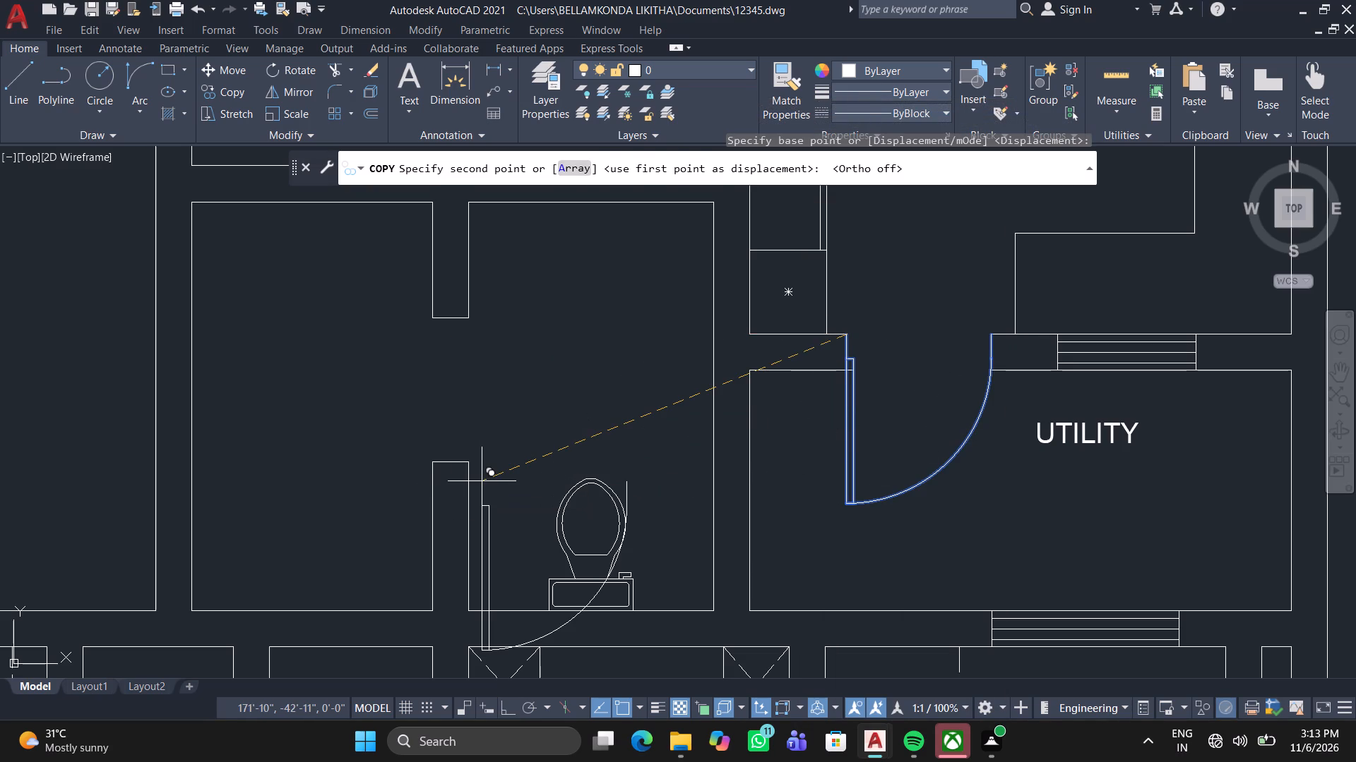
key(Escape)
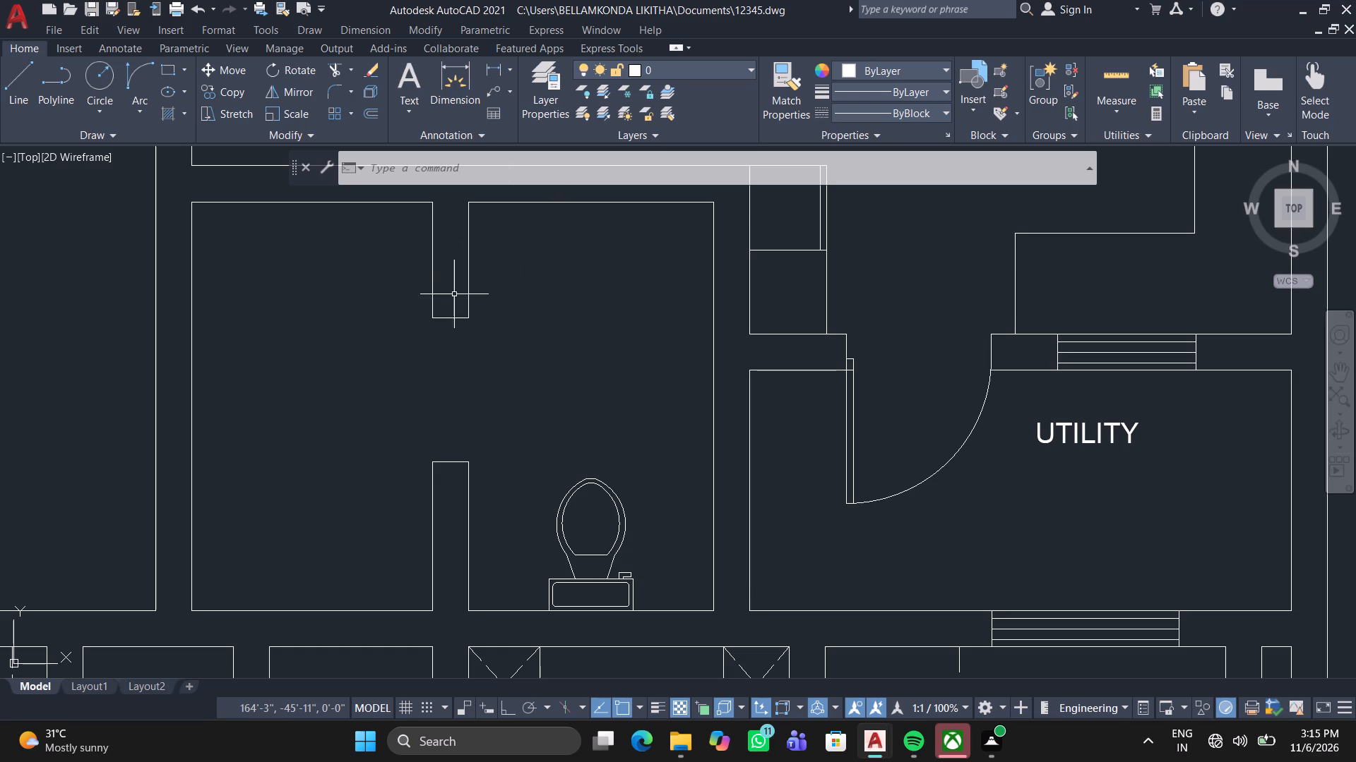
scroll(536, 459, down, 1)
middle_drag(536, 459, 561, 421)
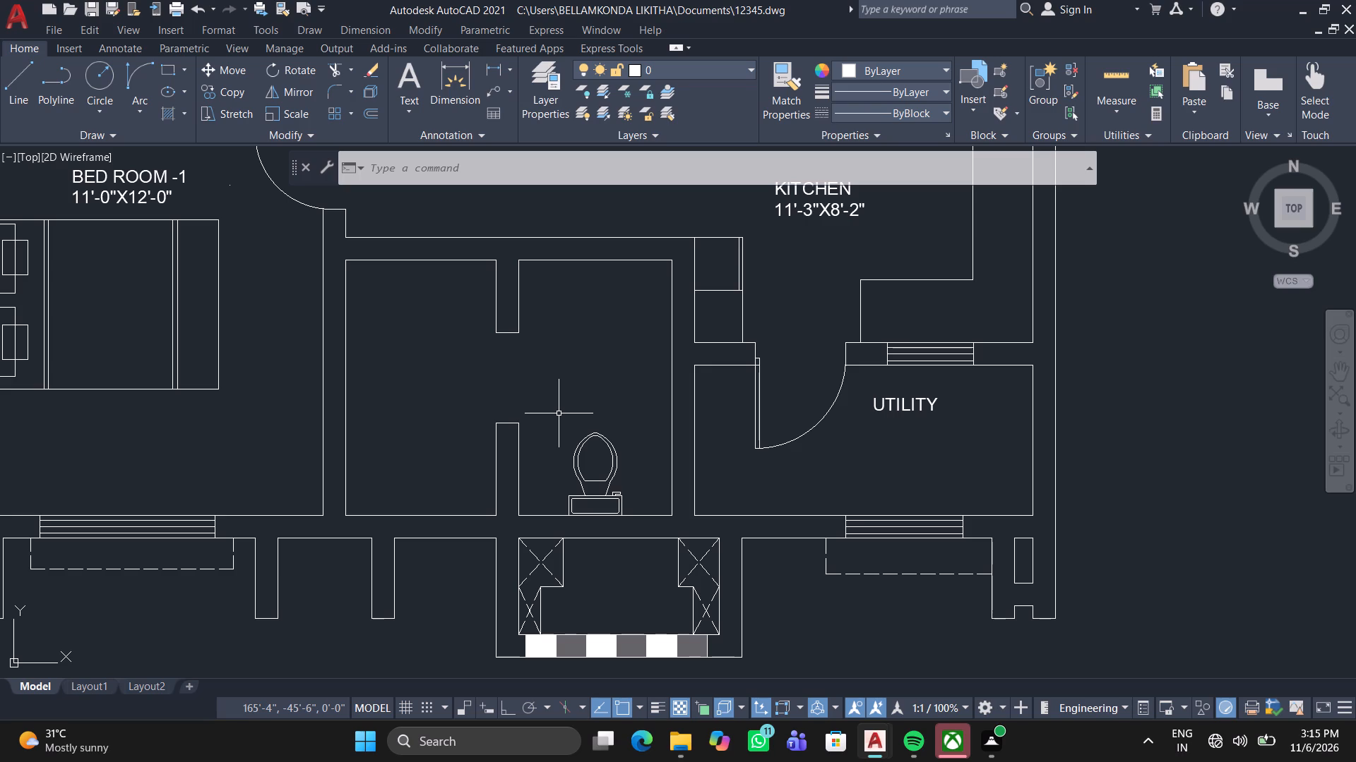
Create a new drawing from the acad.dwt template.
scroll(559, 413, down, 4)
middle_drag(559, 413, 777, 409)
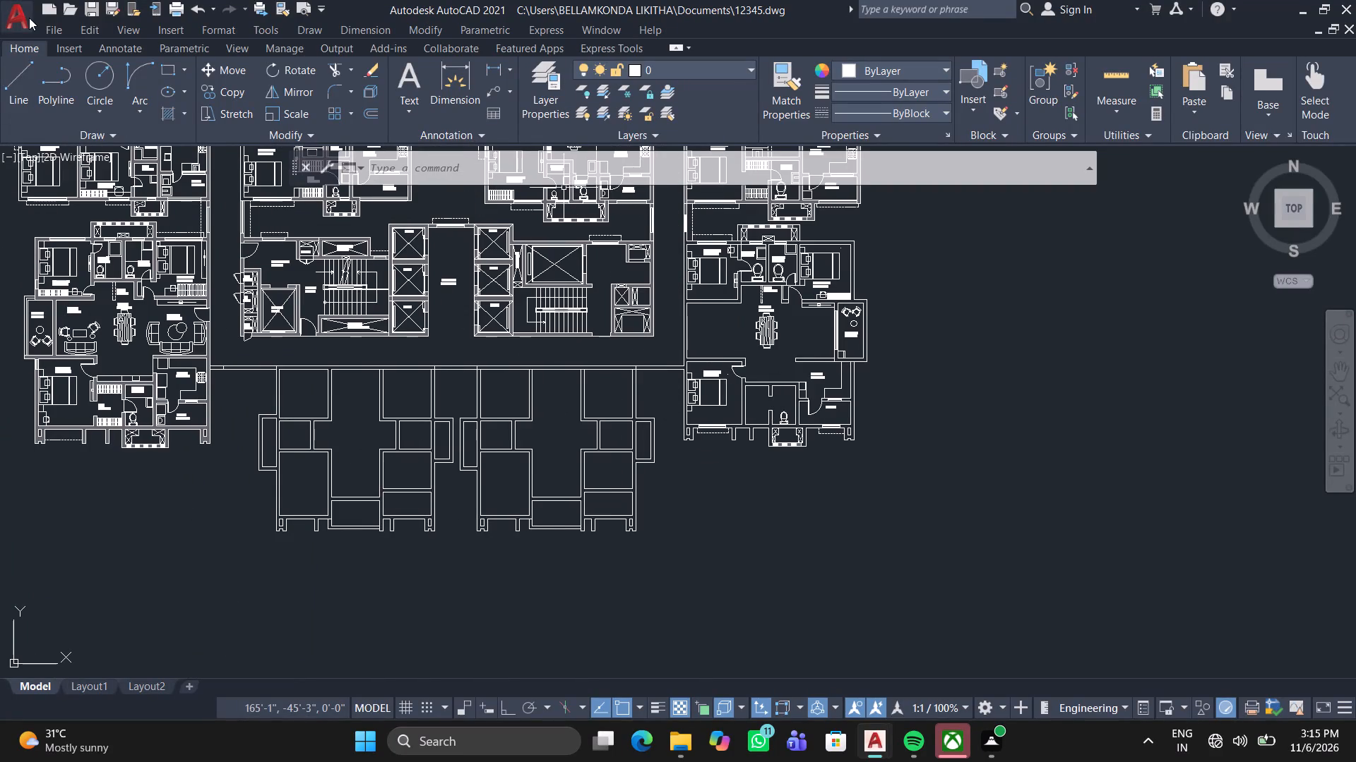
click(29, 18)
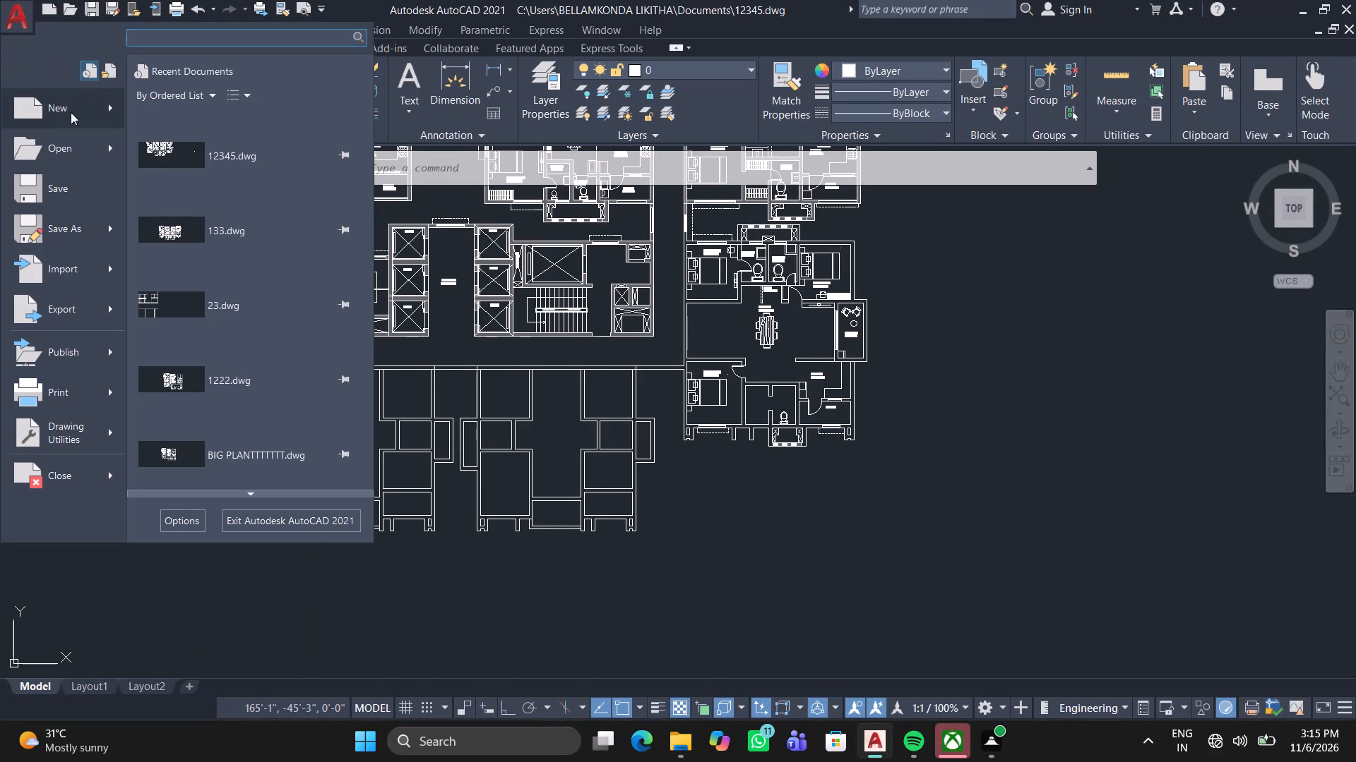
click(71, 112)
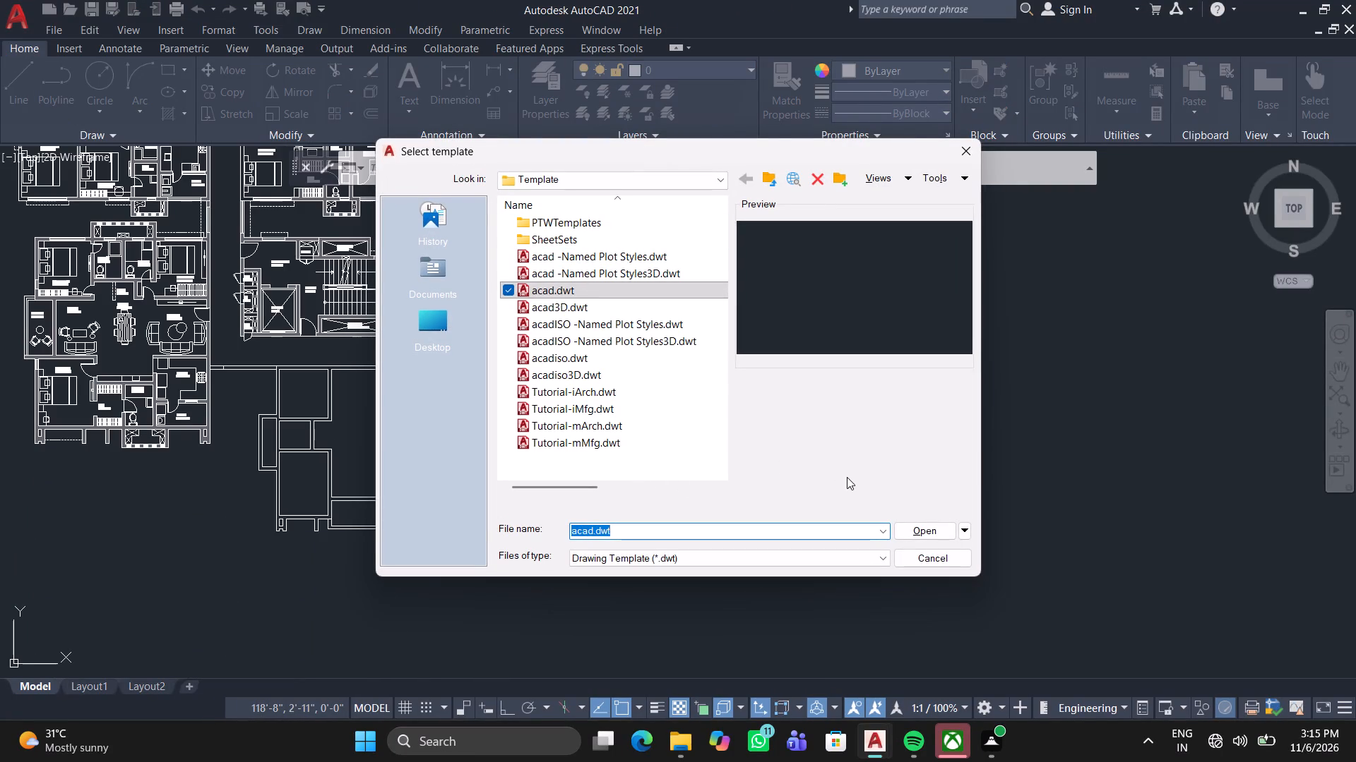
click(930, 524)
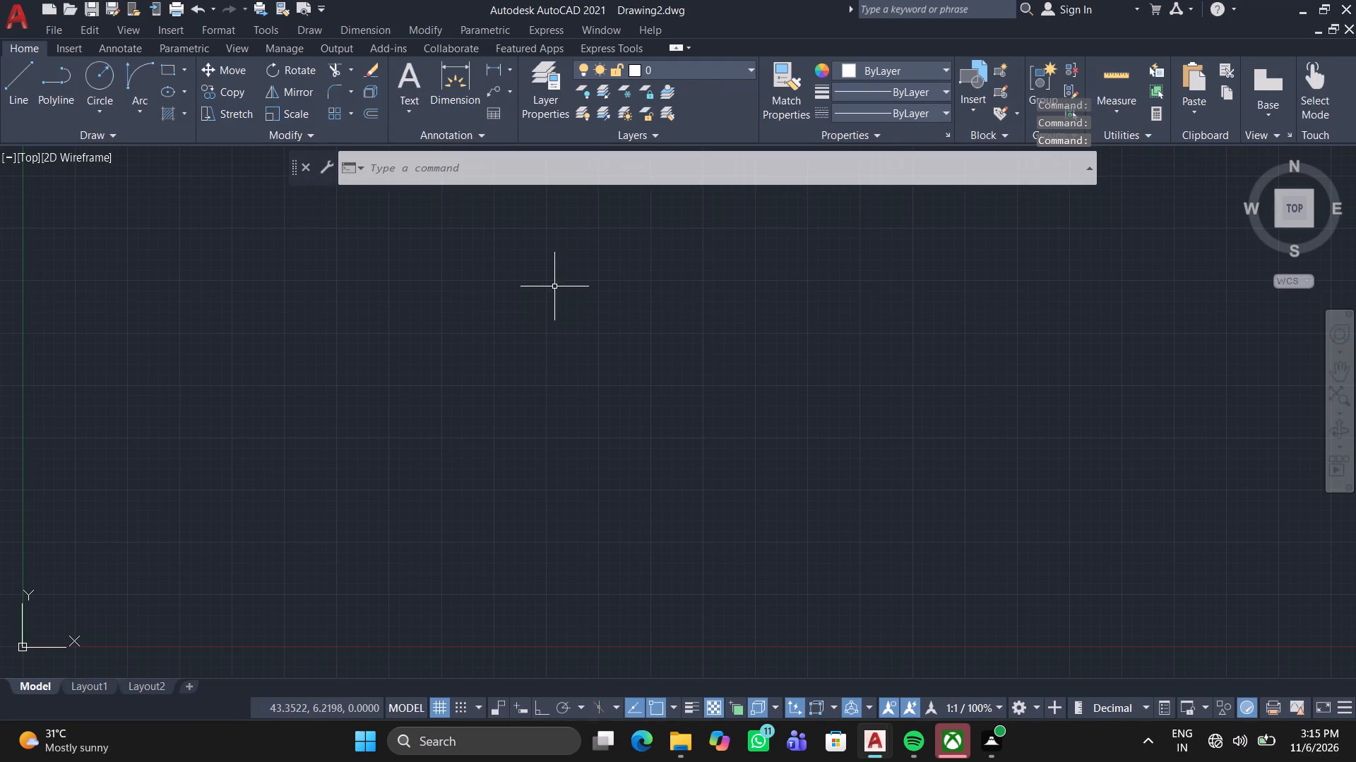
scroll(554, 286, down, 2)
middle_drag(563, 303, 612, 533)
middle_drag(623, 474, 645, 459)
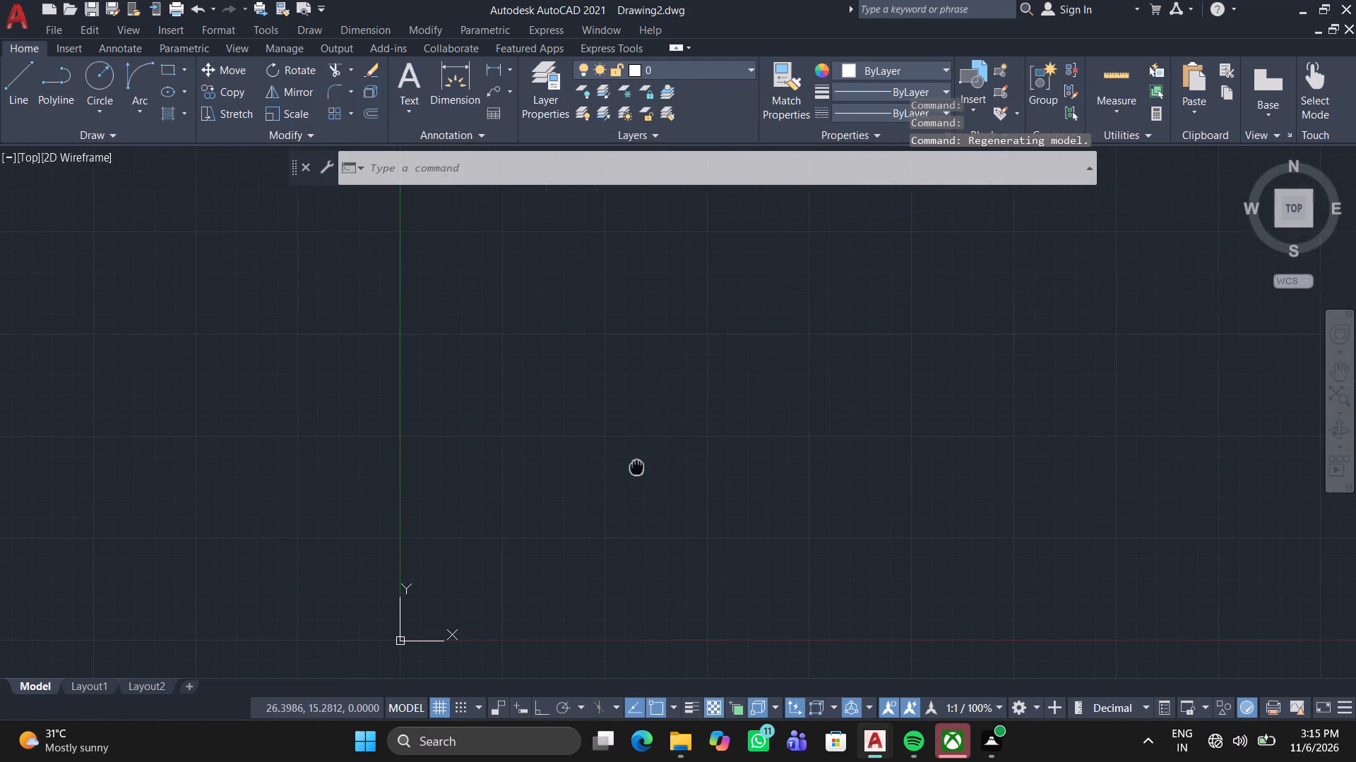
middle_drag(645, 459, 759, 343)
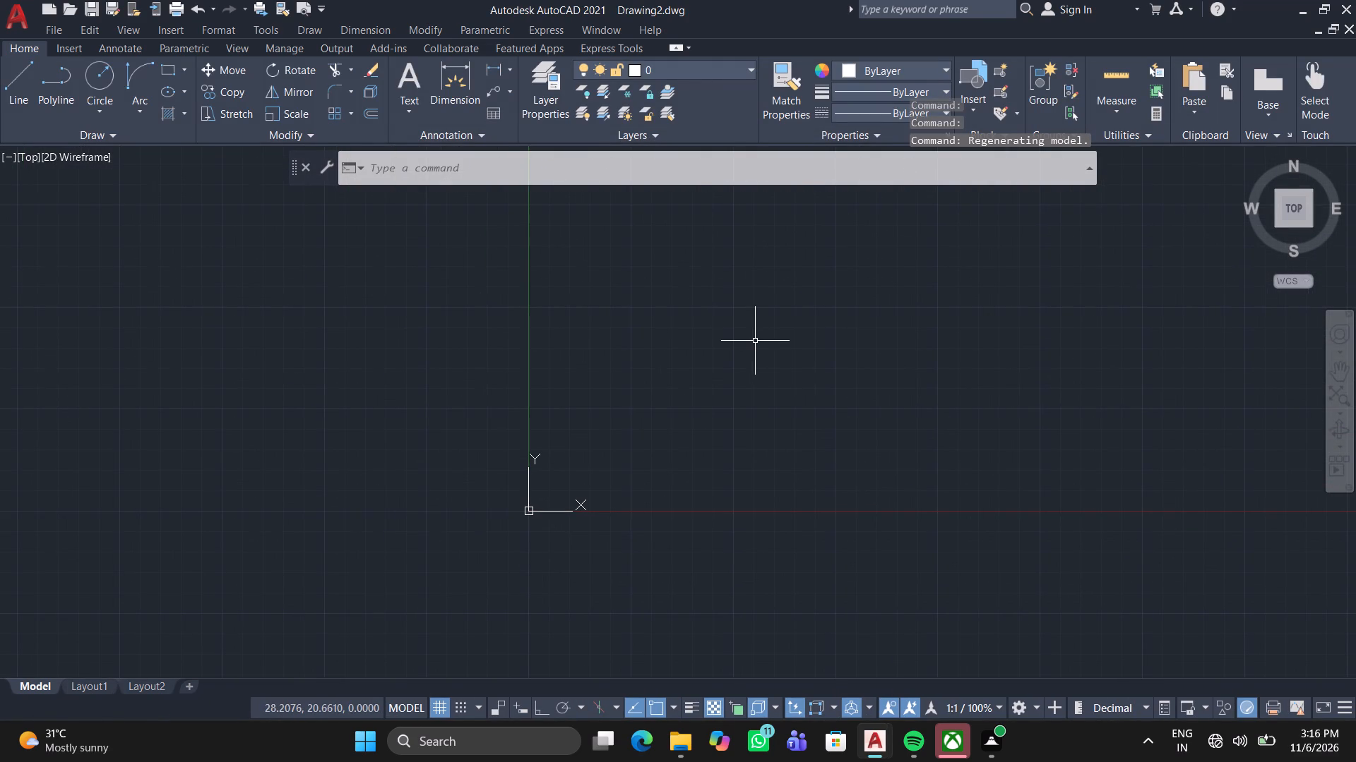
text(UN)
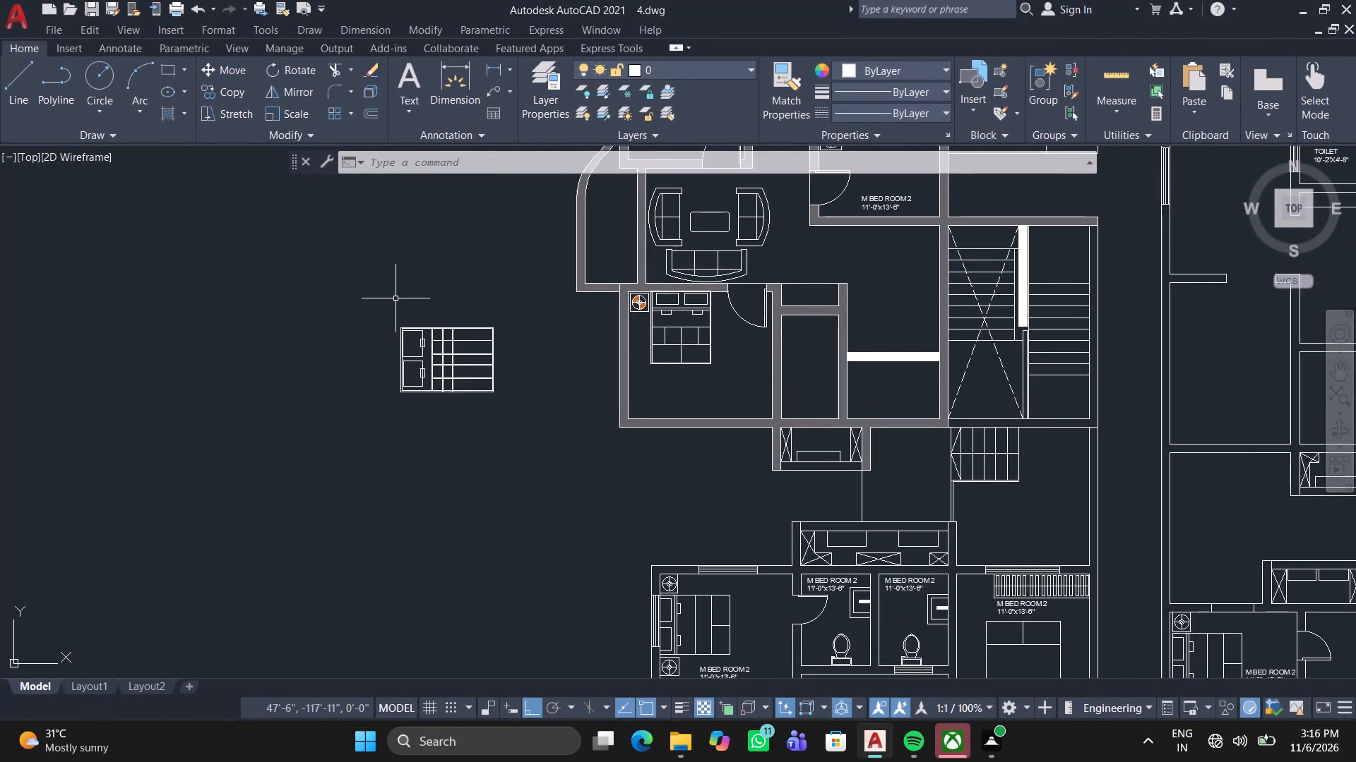
Start a new blank drawing from the acad.dwt template while 4.dwg is open.
click(16, 0)
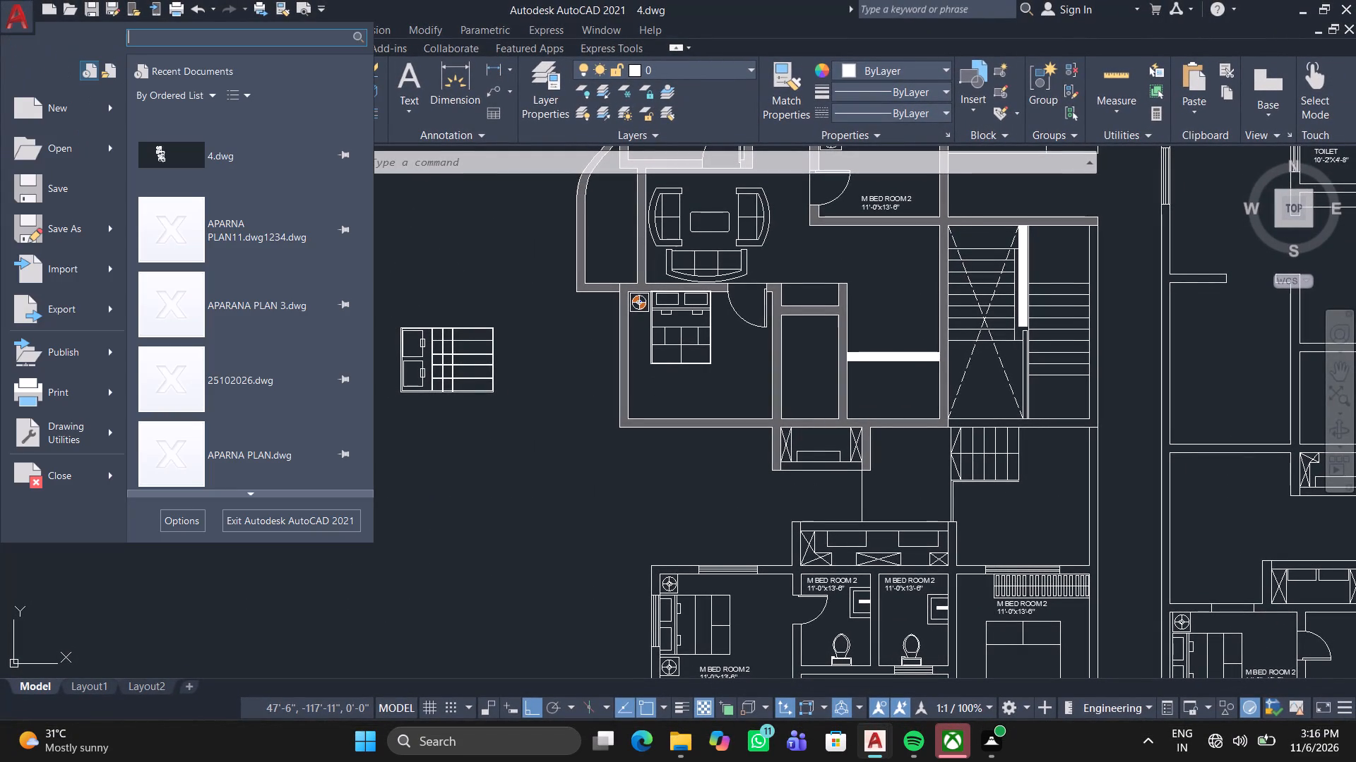
click(57, 118)
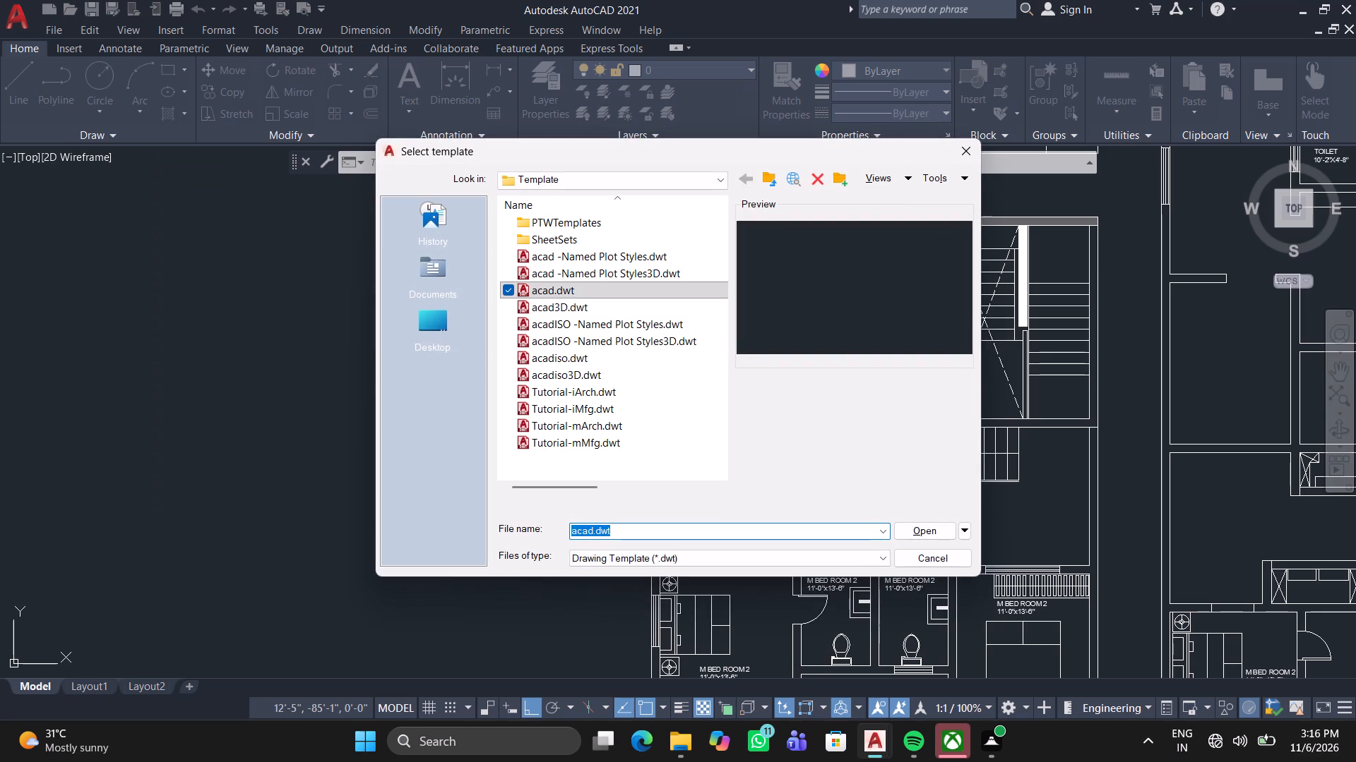
click(925, 540)
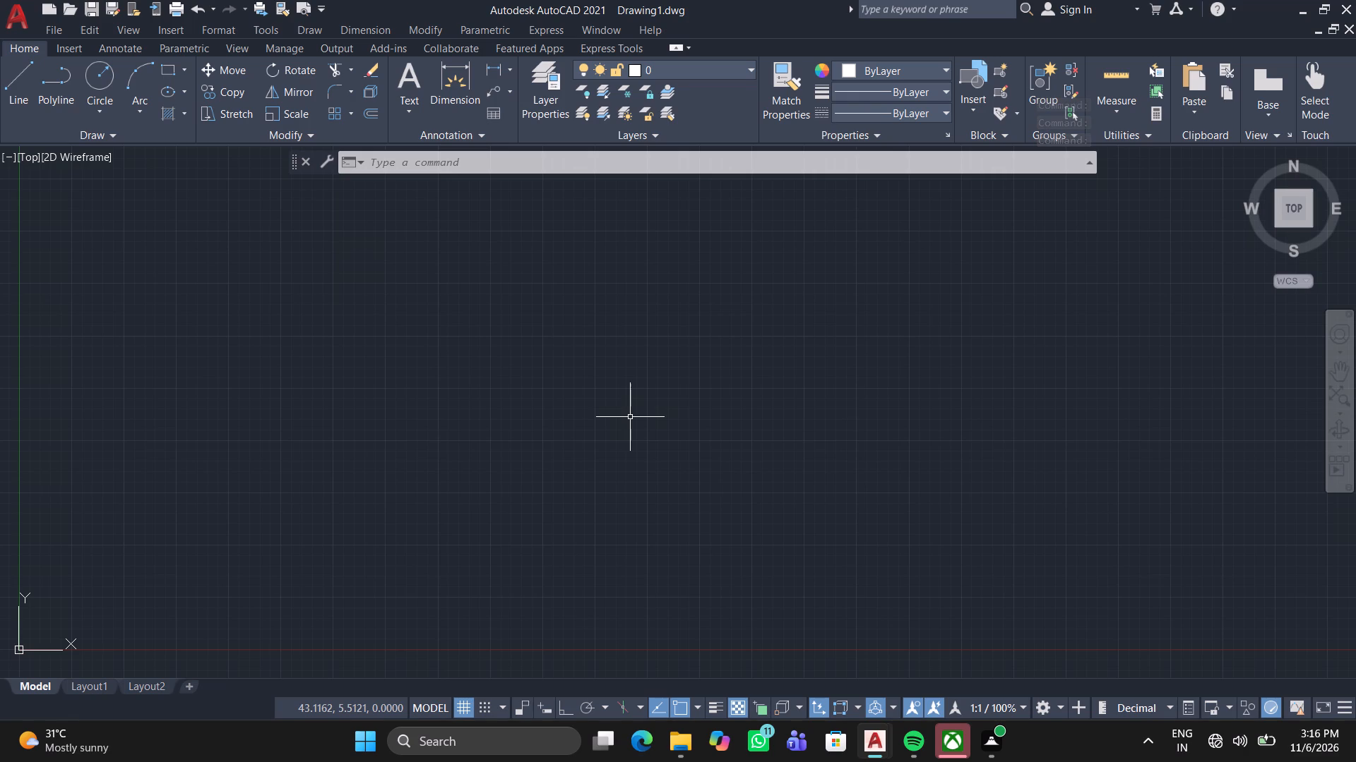
Set the drawing's length units to Engineering with a precision of 0'-0".
scroll(646, 430, down, 2)
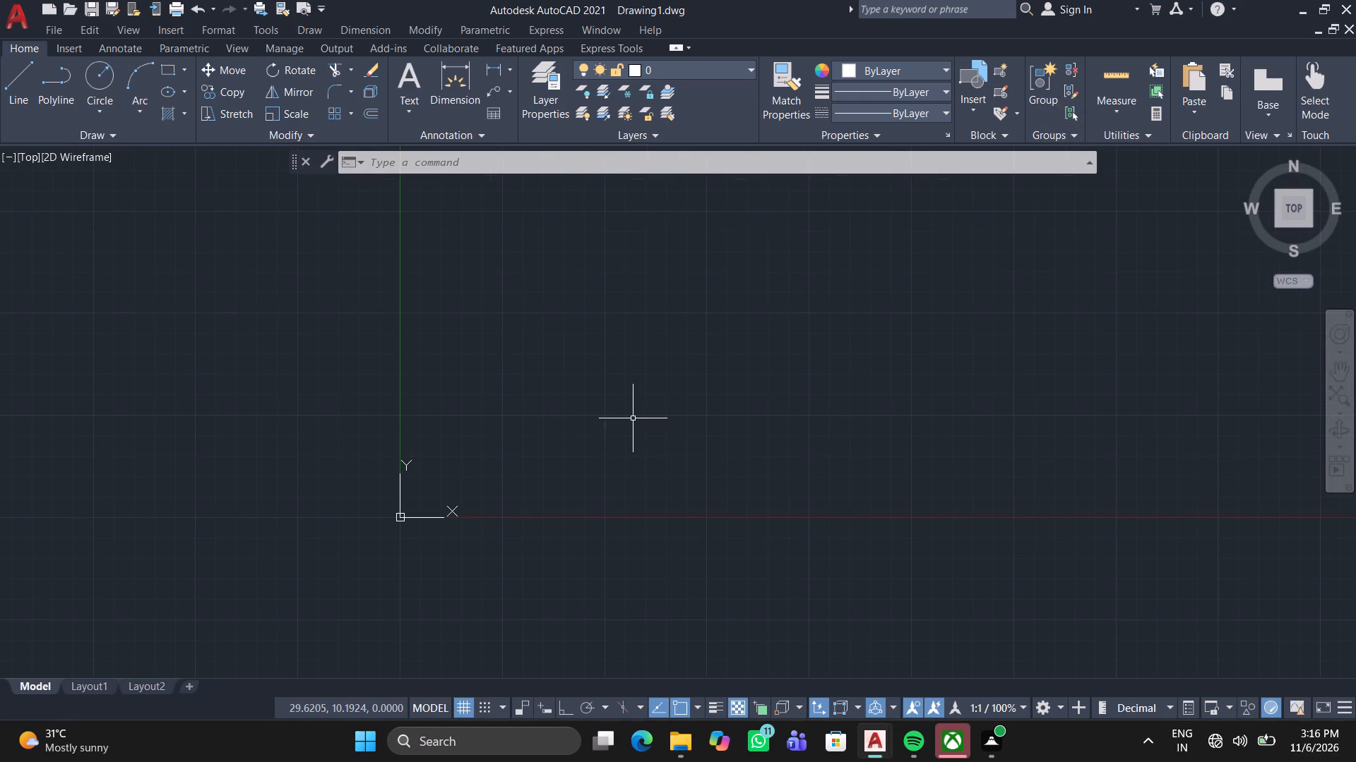
scroll(633, 411, down, 1)
middle_drag(633, 411, 665, 361)
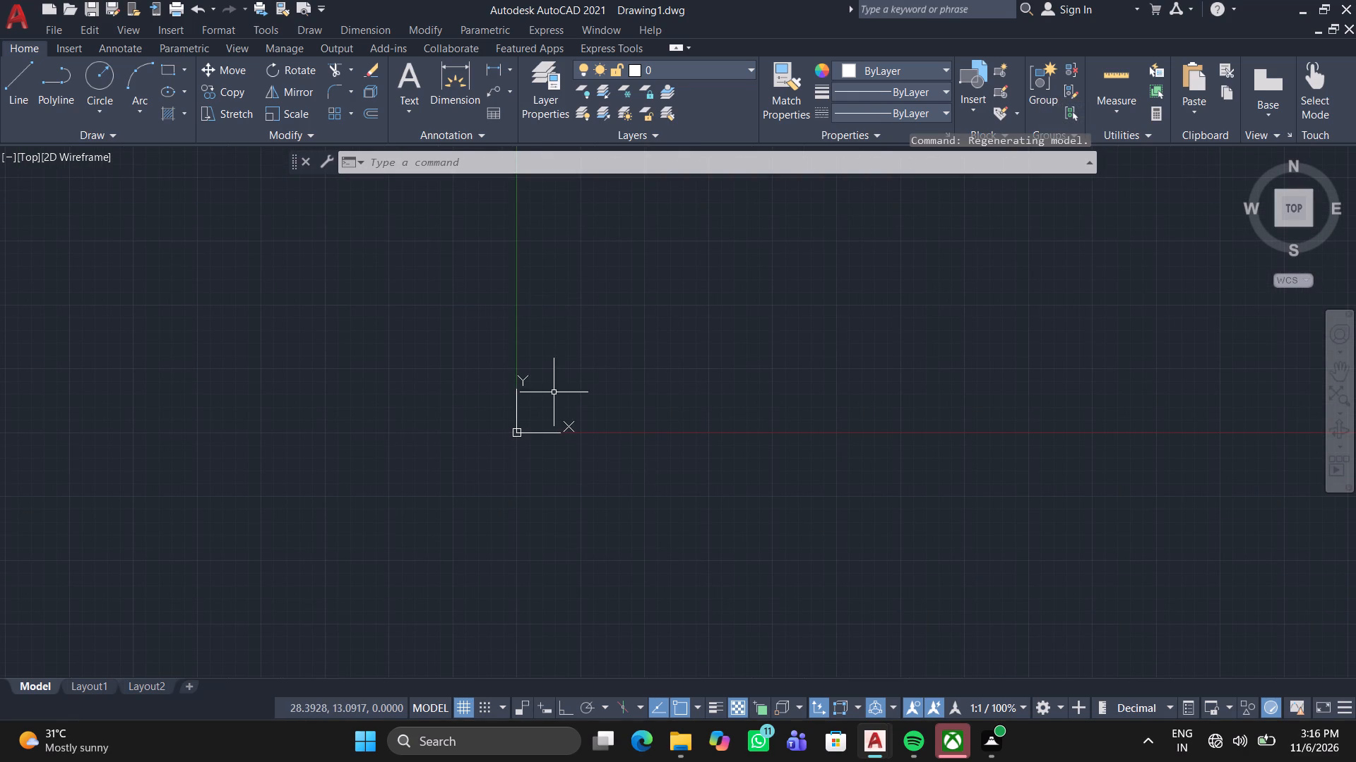
scroll(568, 434, up, 1)
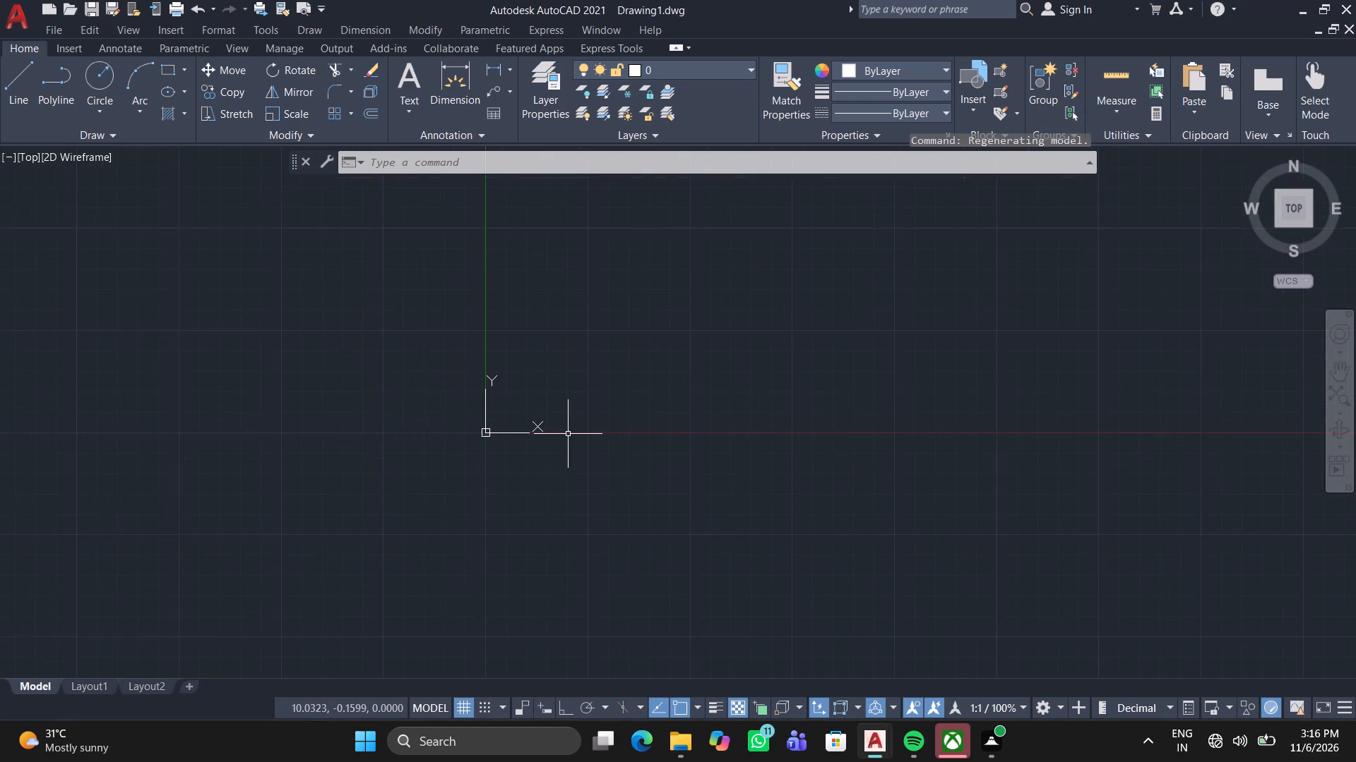
middle_drag(568, 434, 675, 423)
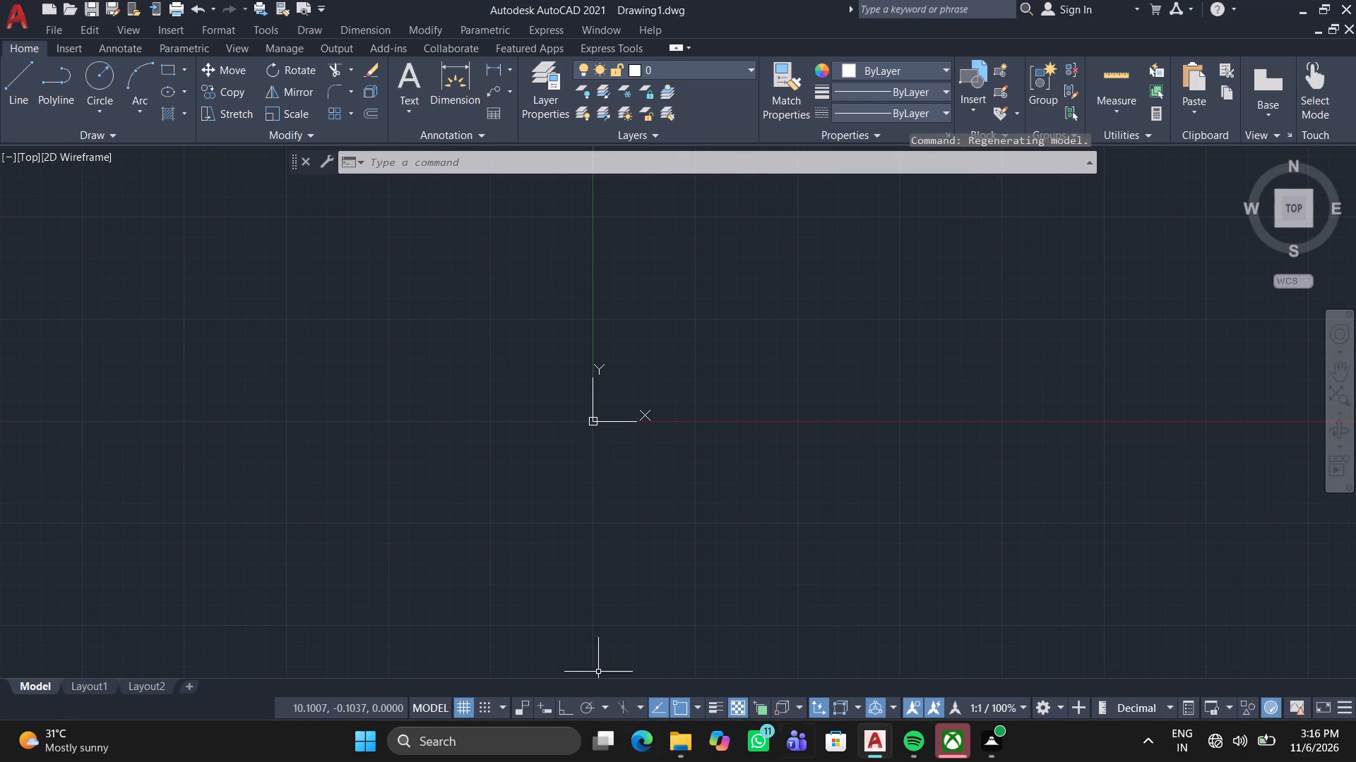
text(UN)
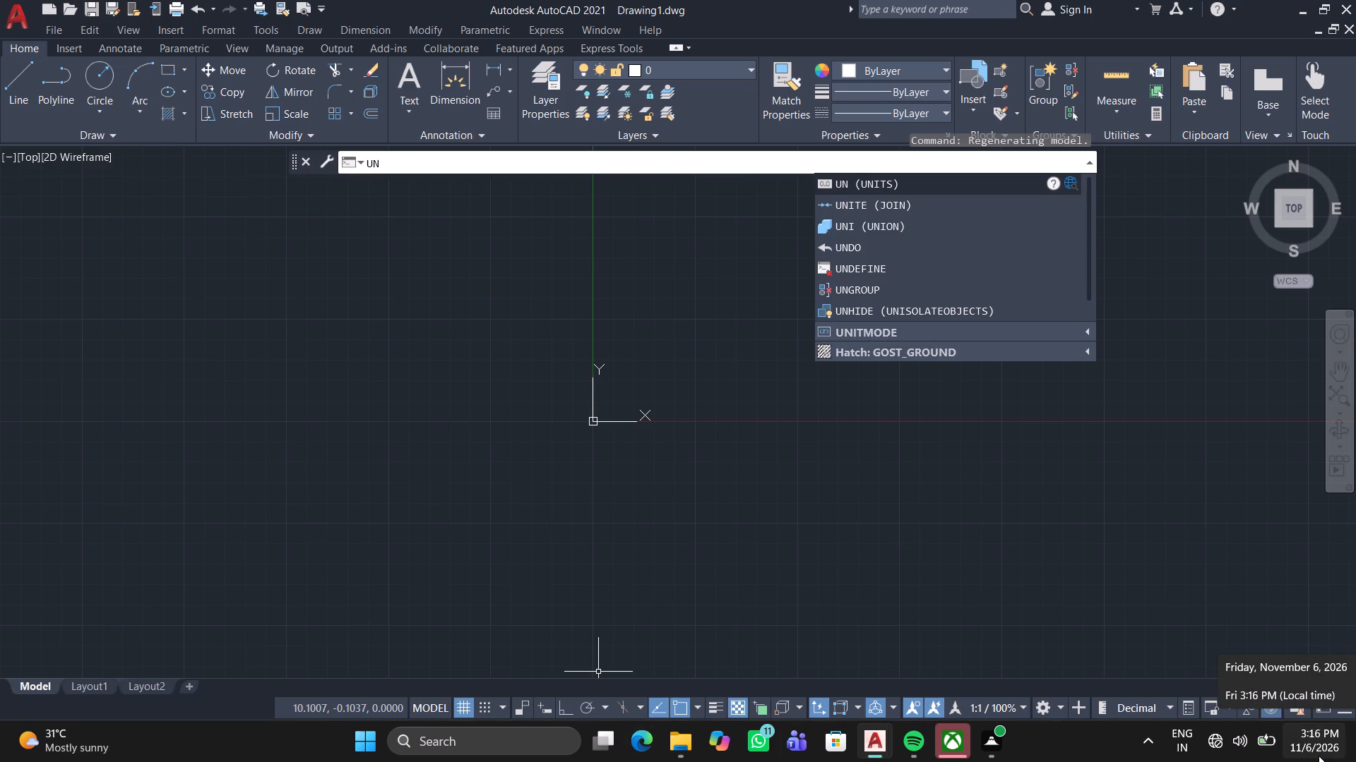
key(Return)
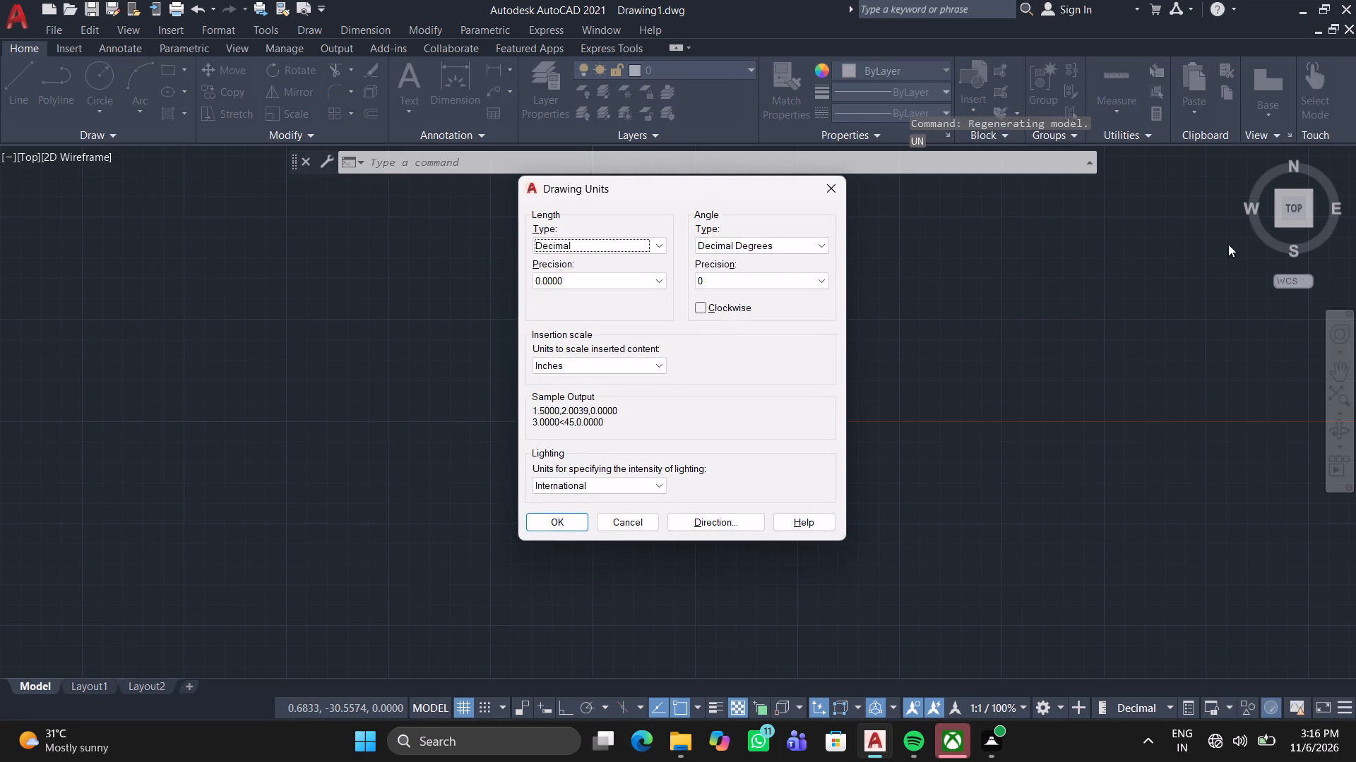
click(644, 239)
click(613, 284)
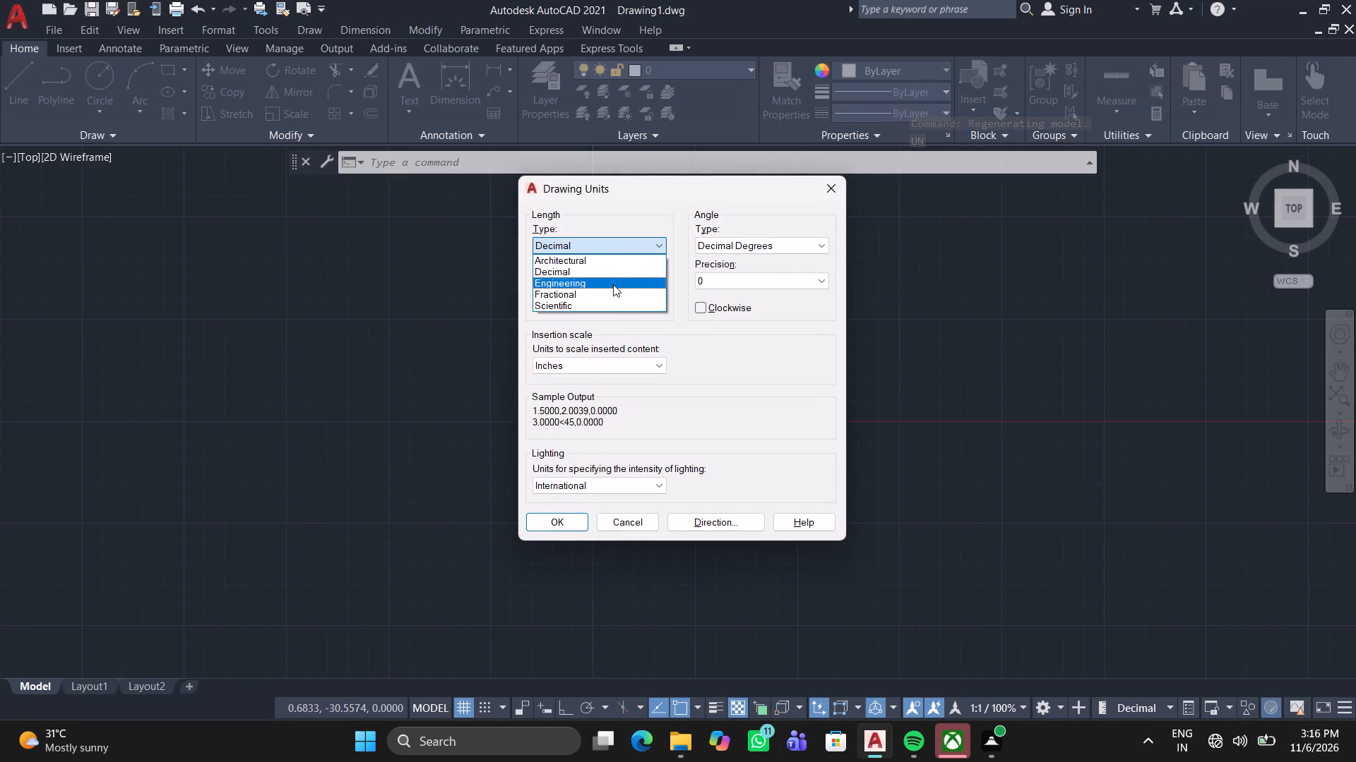
double_click(629, 277)
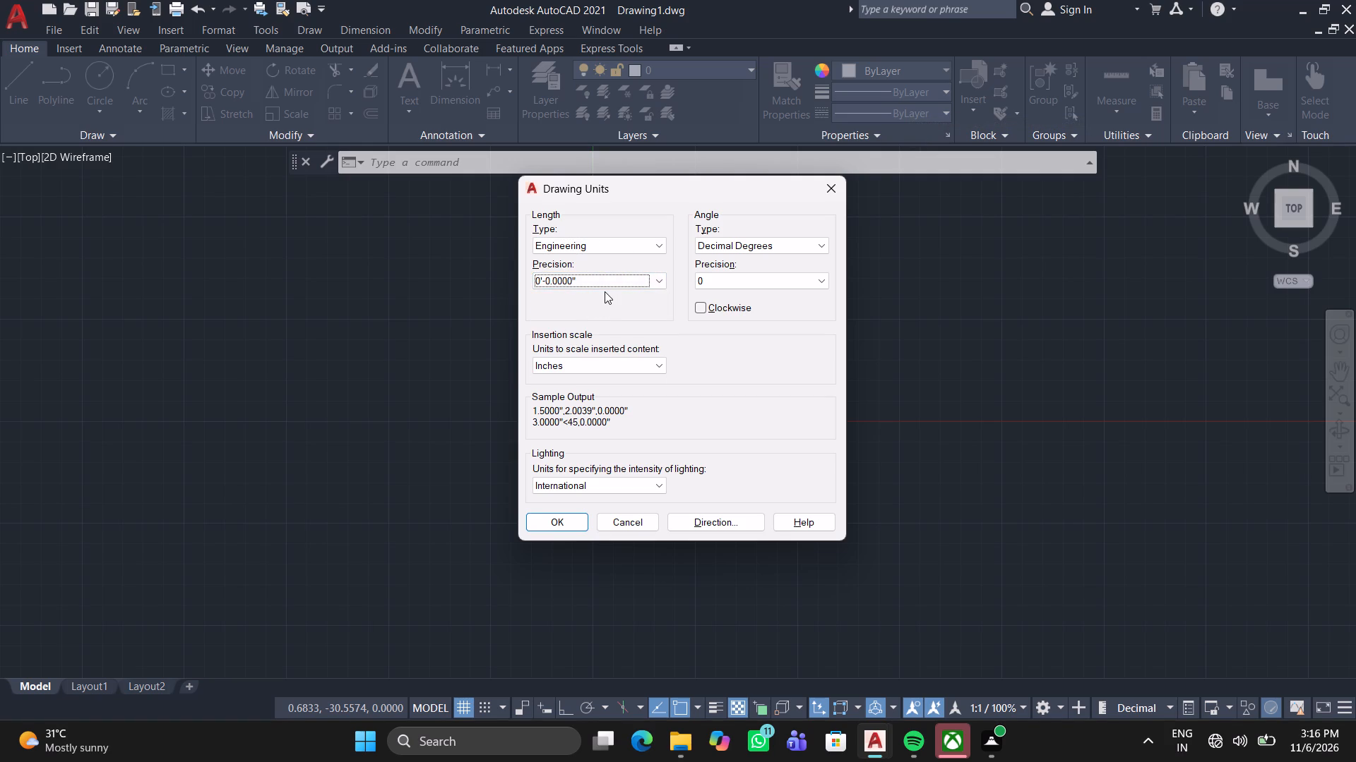
click(623, 279)
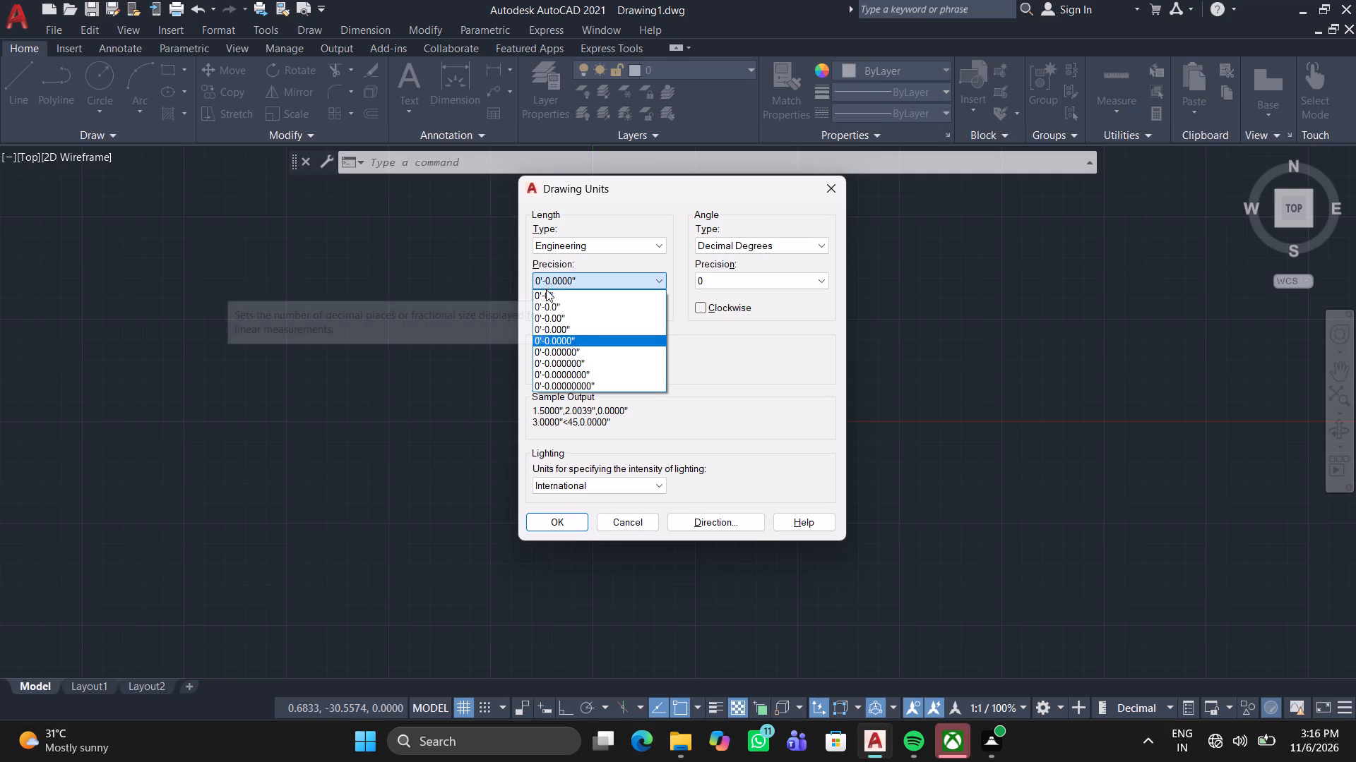
click(546, 291)
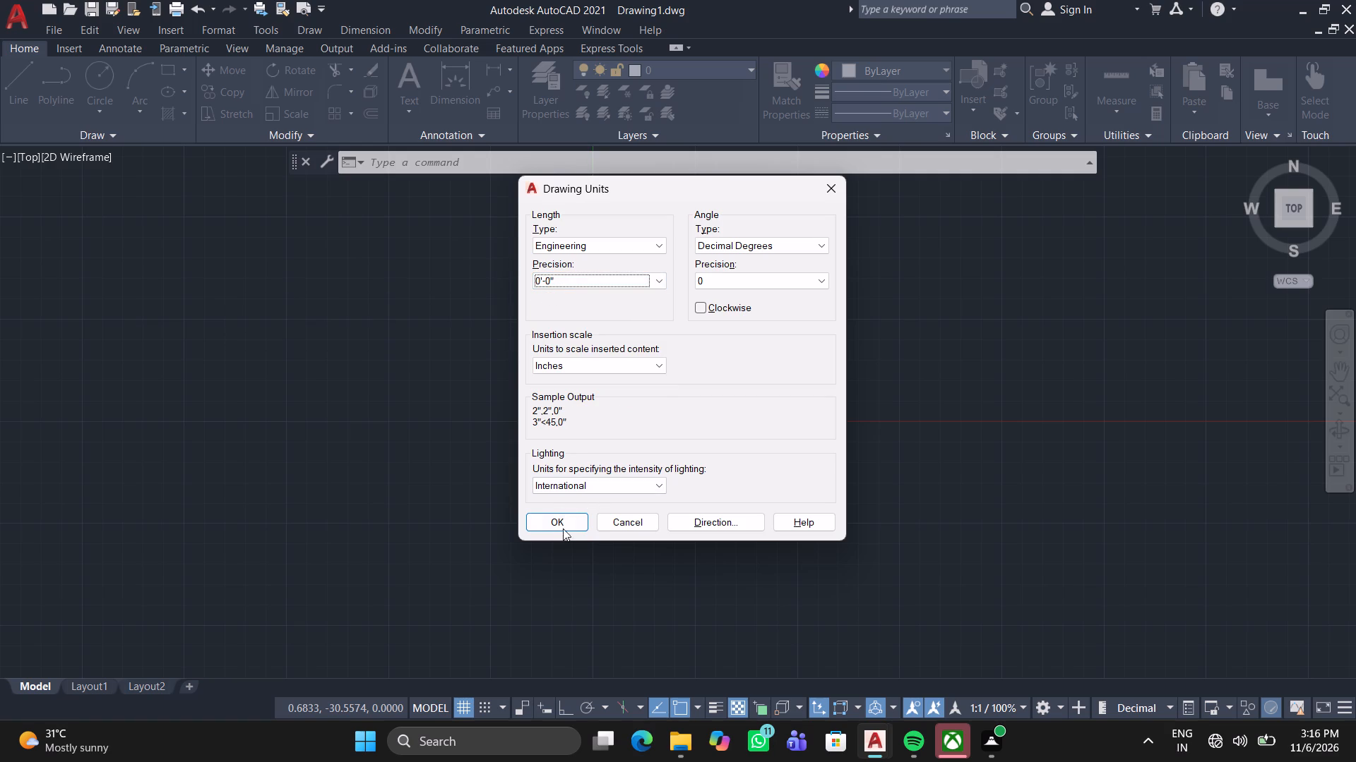
click(571, 526)
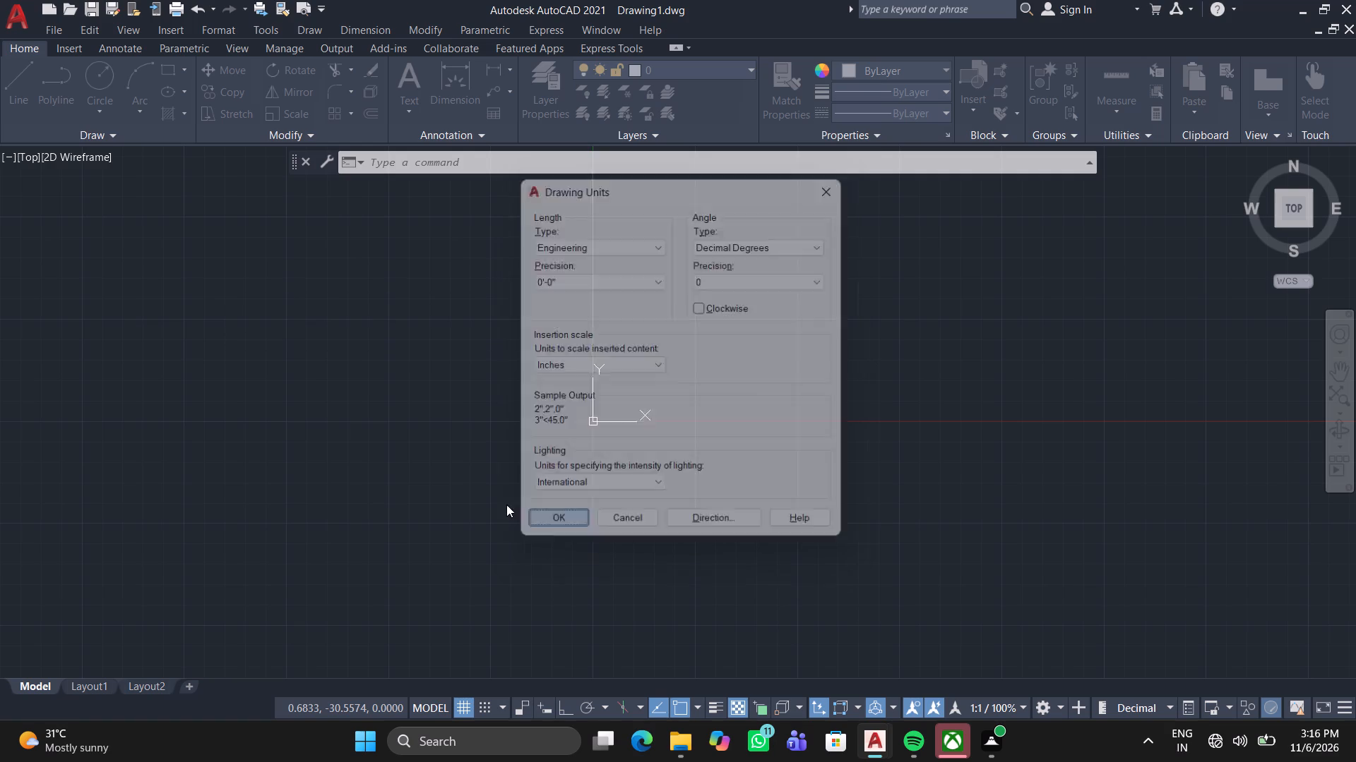
Draw a vertical line about 8'-2" long upward from the origin 0,0 with Ortho switched on.
key(5)
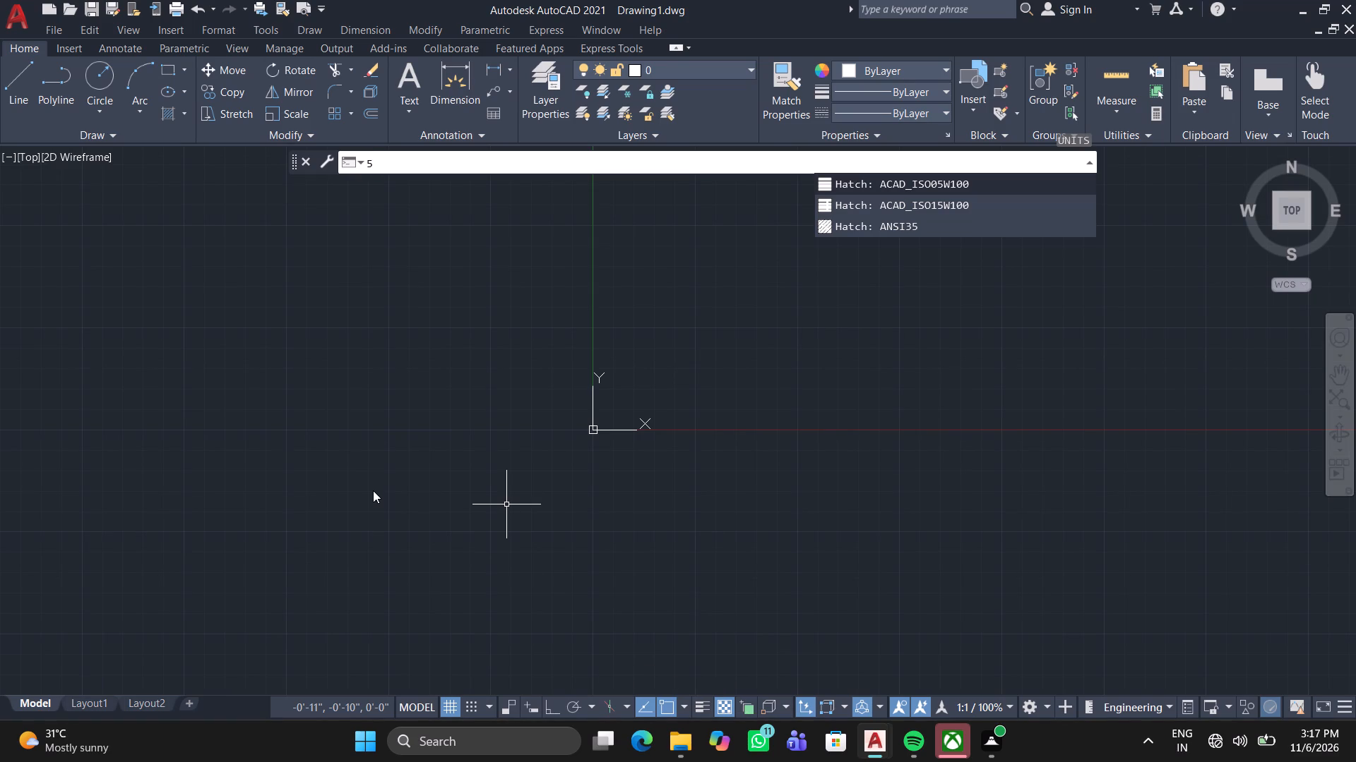
scroll(228, 385, down, 1)
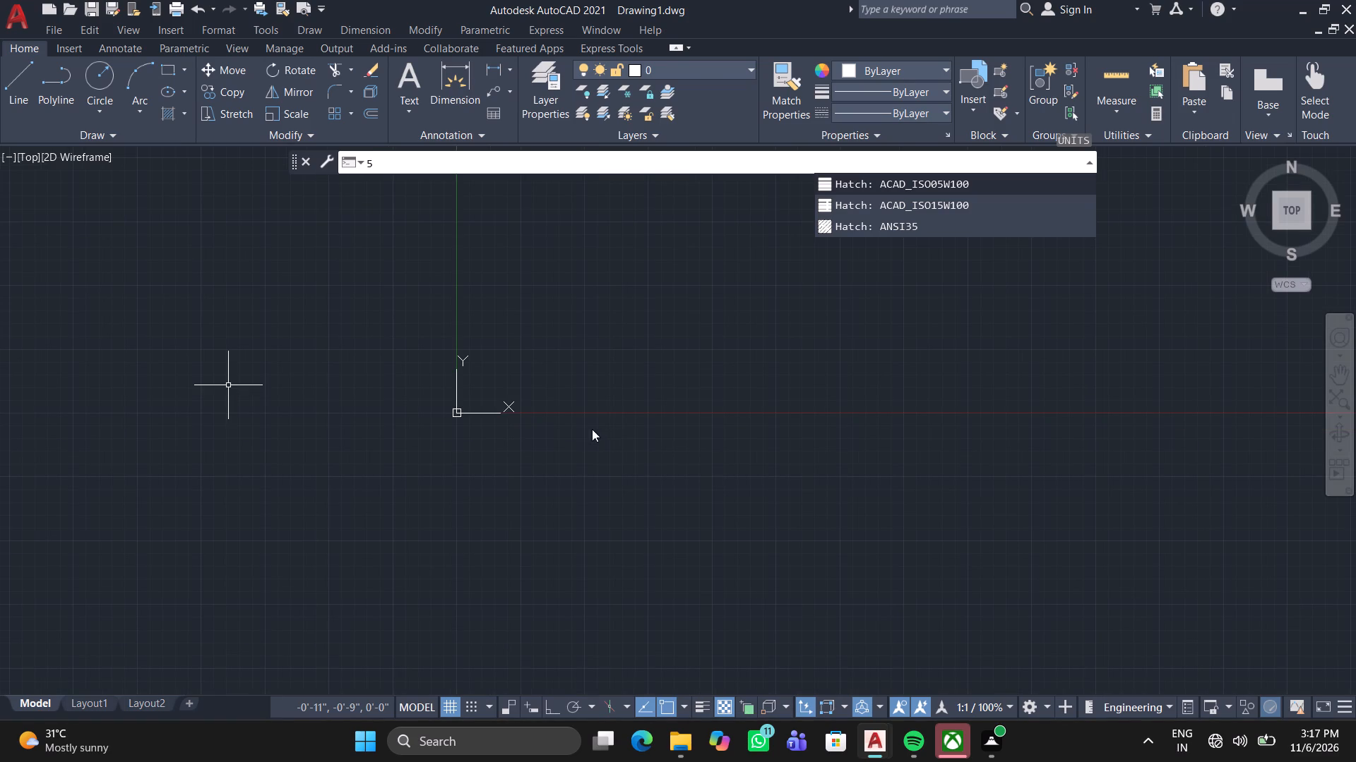
middle_drag(561, 393, 478, 562)
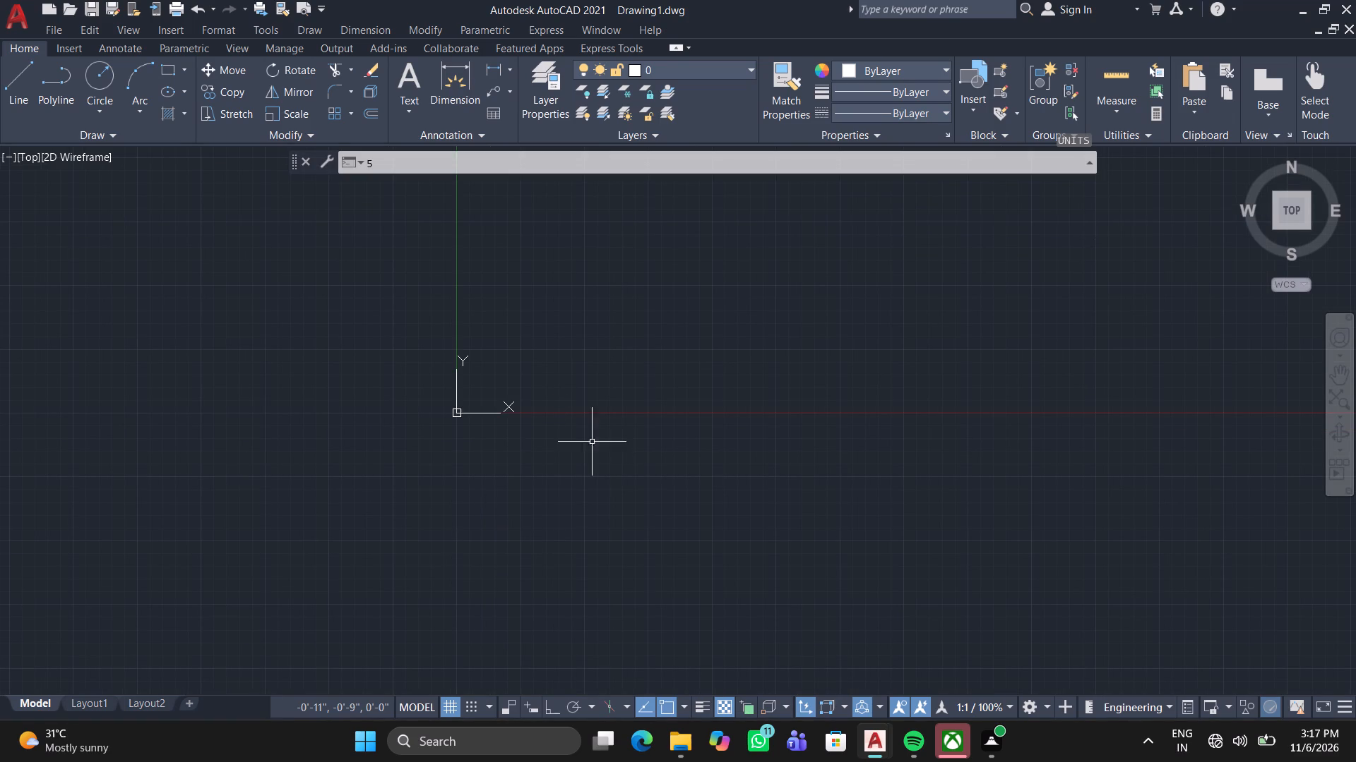
scroll(578, 404, down, 1)
middle_drag(578, 405, 531, 512)
scroll(535, 416, up, 1)
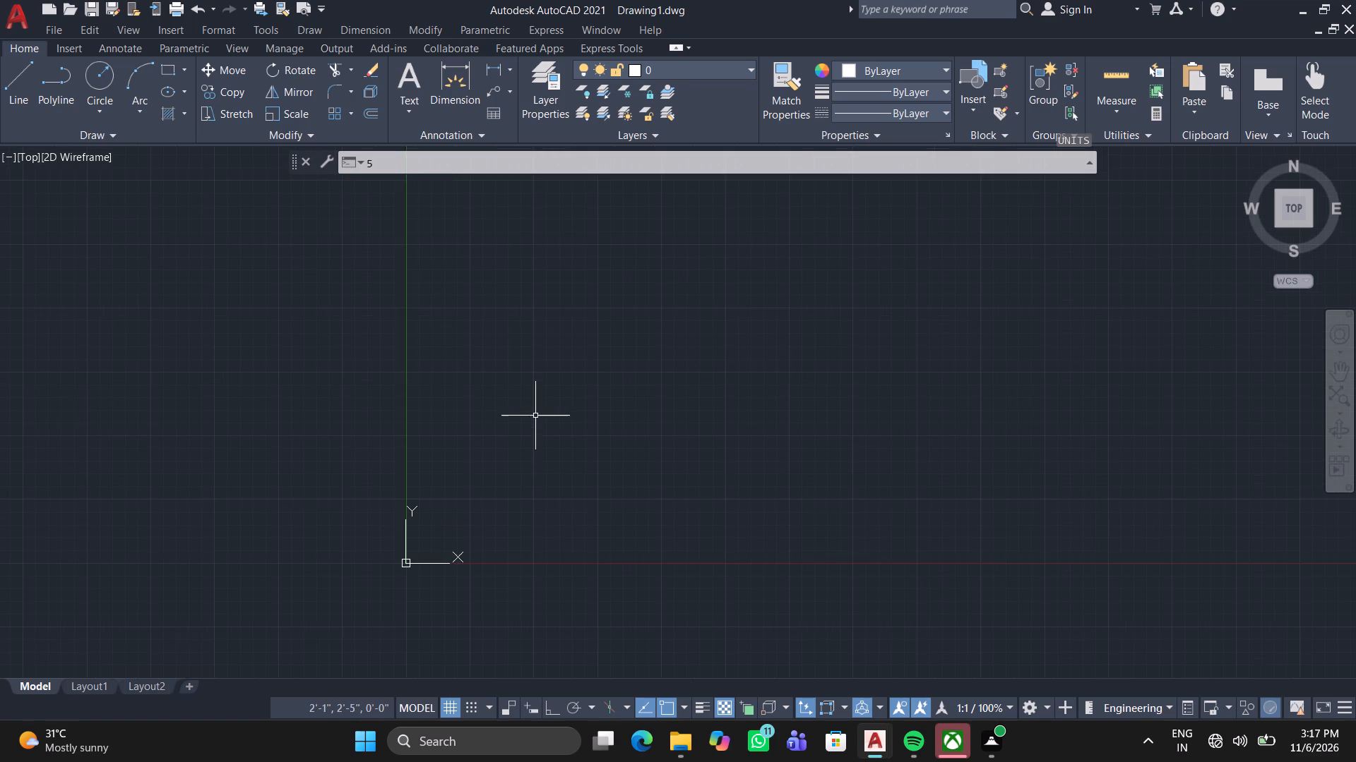
middle_drag(538, 421, 685, 317)
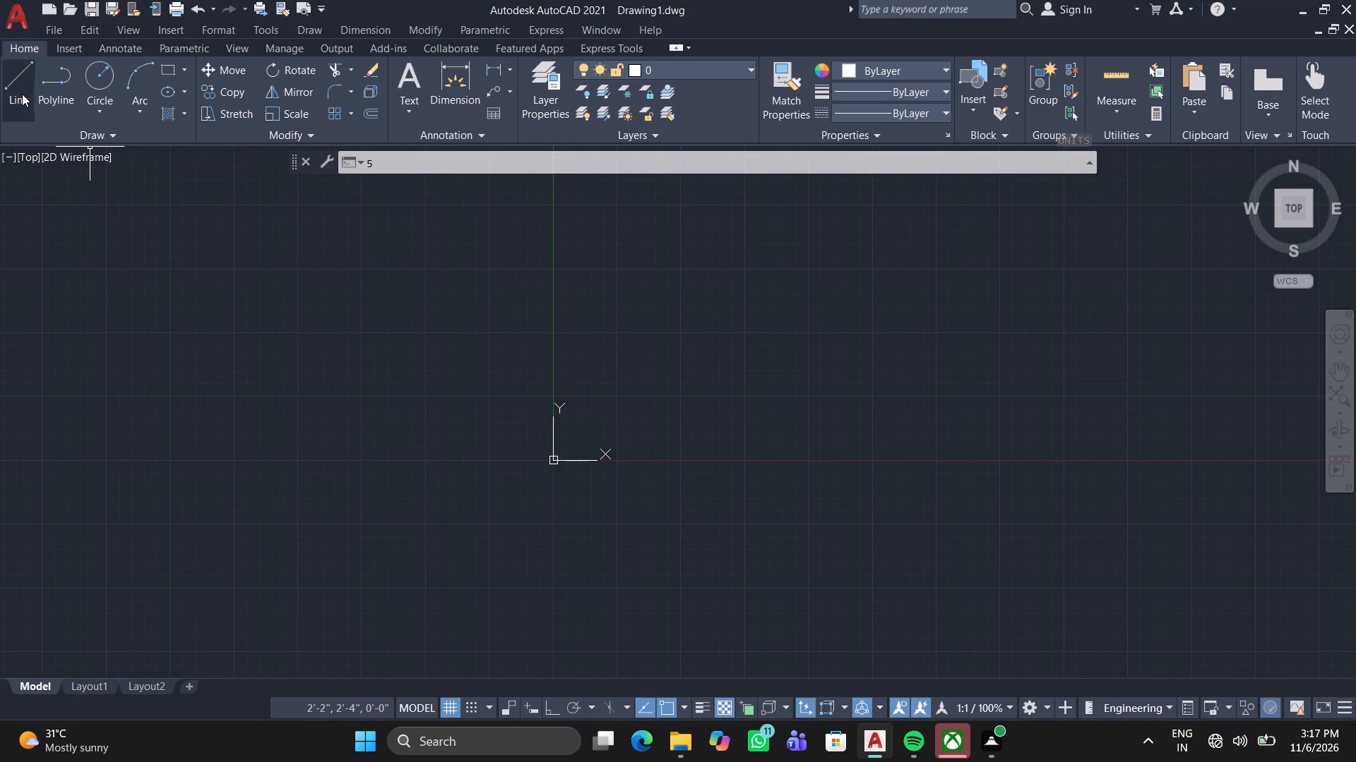
click(22, 94)
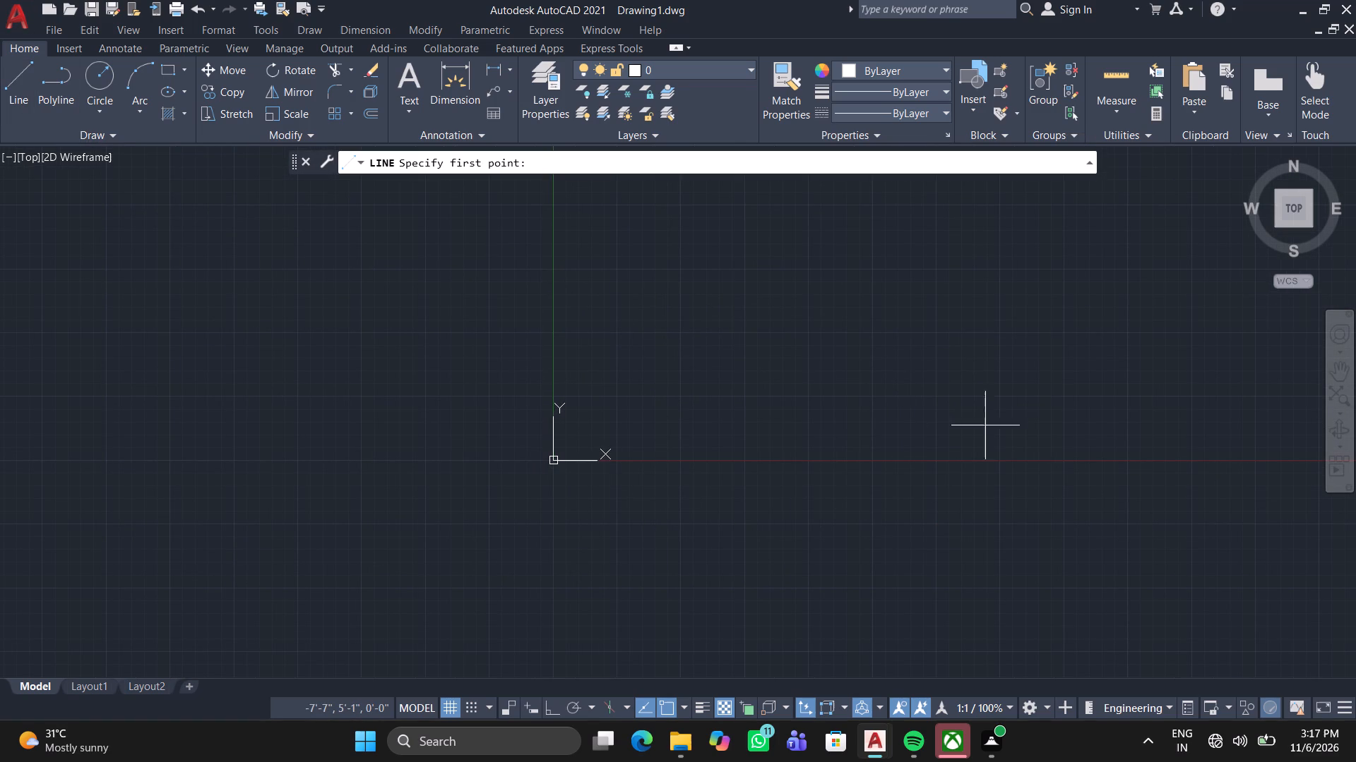
key(0)
text(,0)
key(Return)
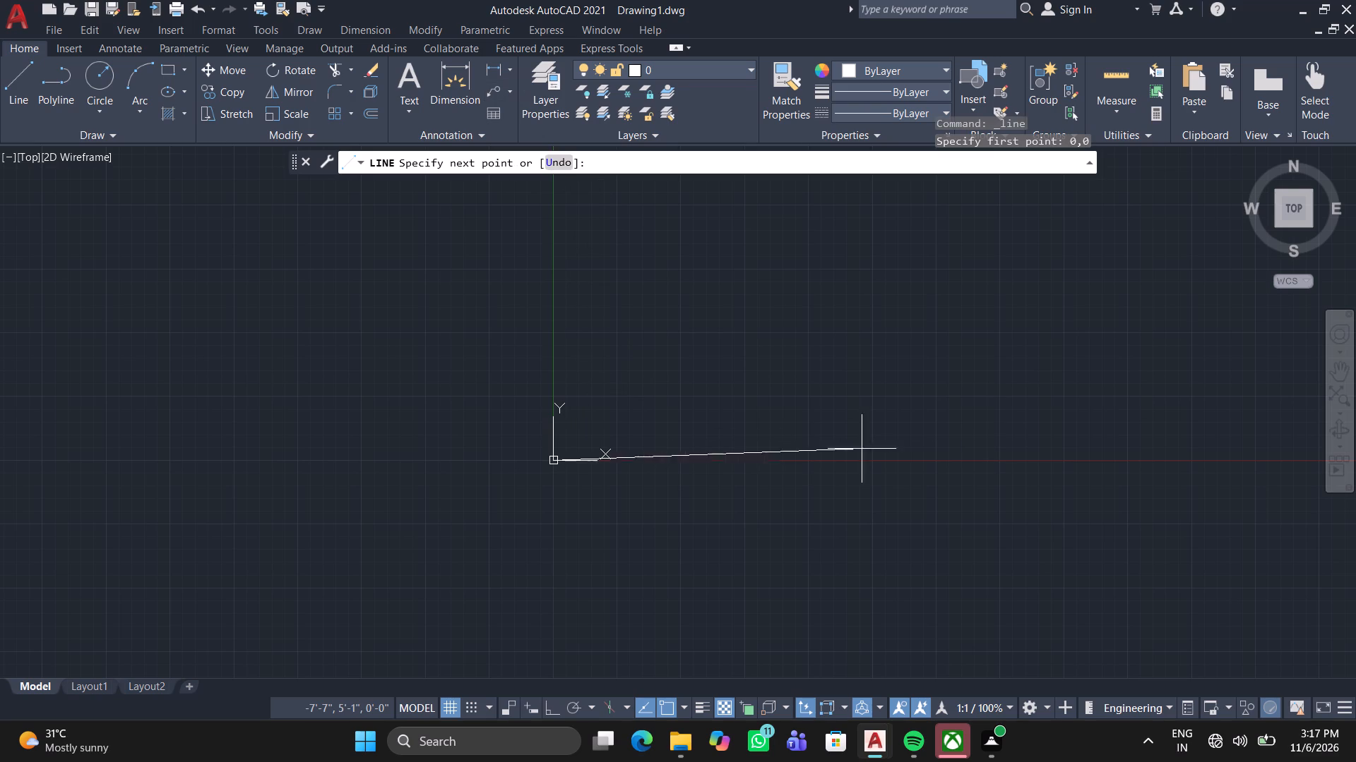
key(F8)
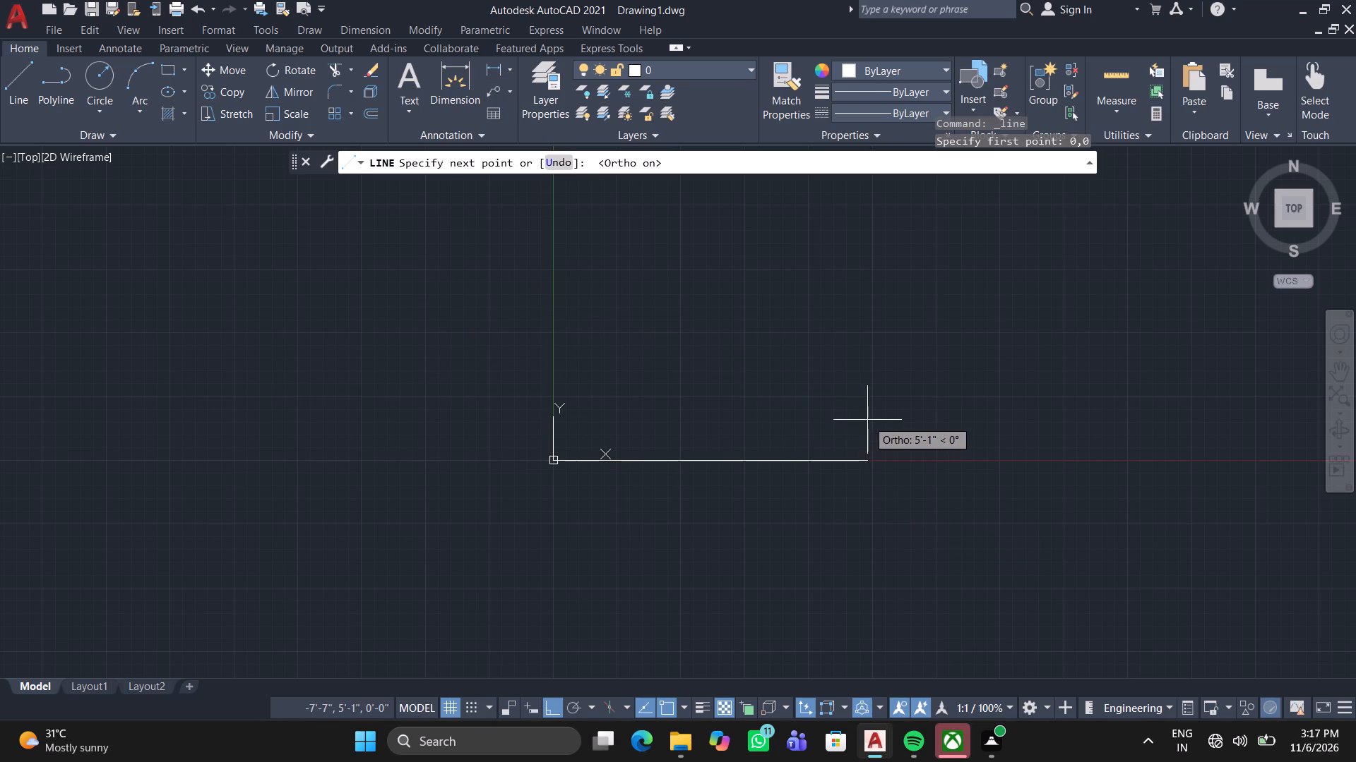
middle_drag(857, 423, 710, 534)
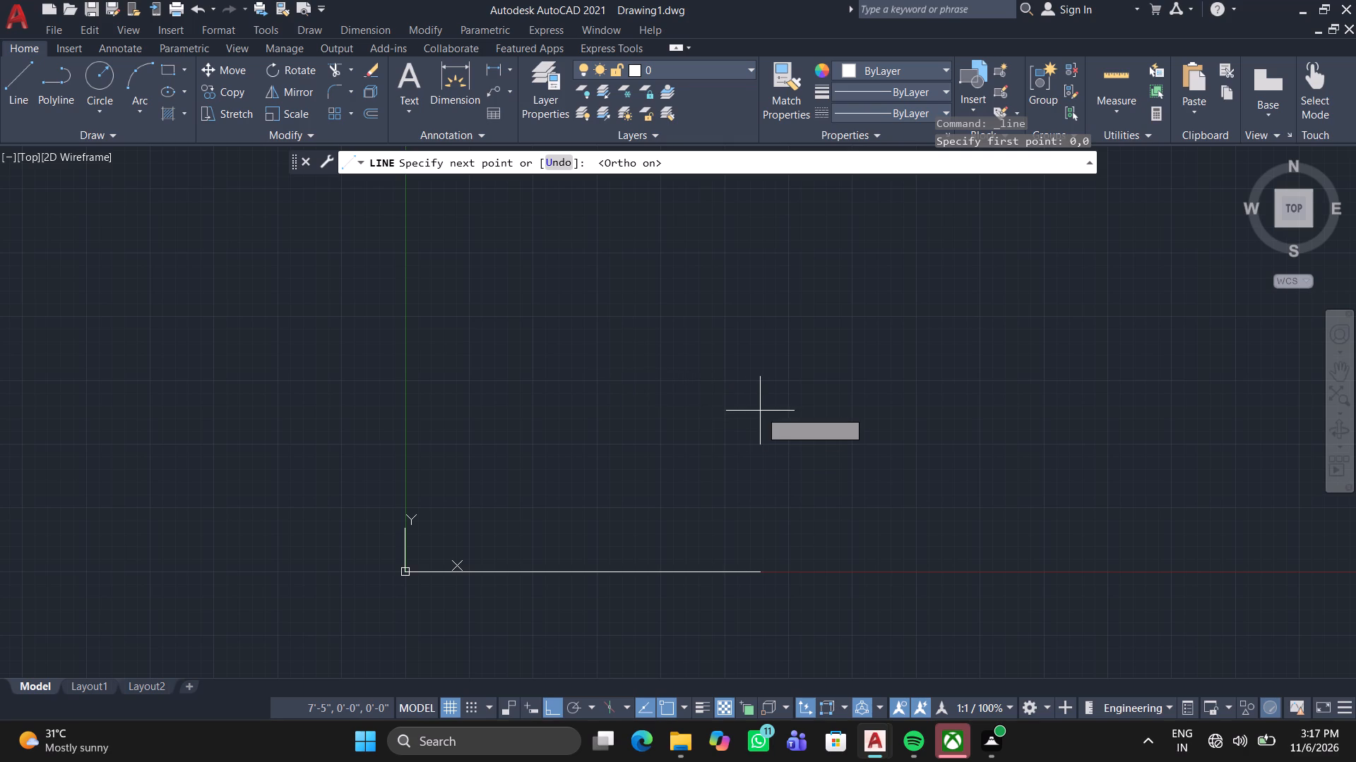
middle_drag(482, 306, 491, 325)
scroll(494, 323, down, 2)
scroll(499, 311, up, 1)
middle_drag(499, 311, 499, 331)
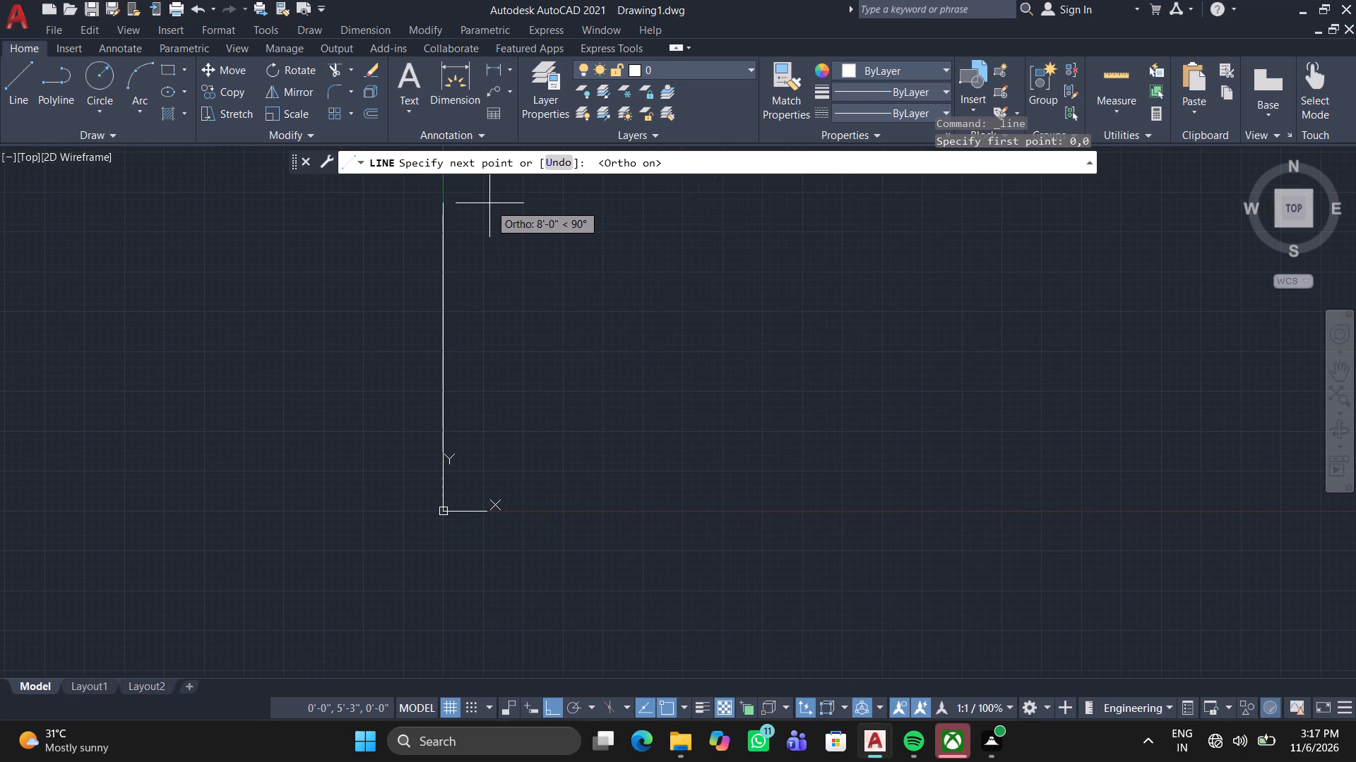
click(489, 200)
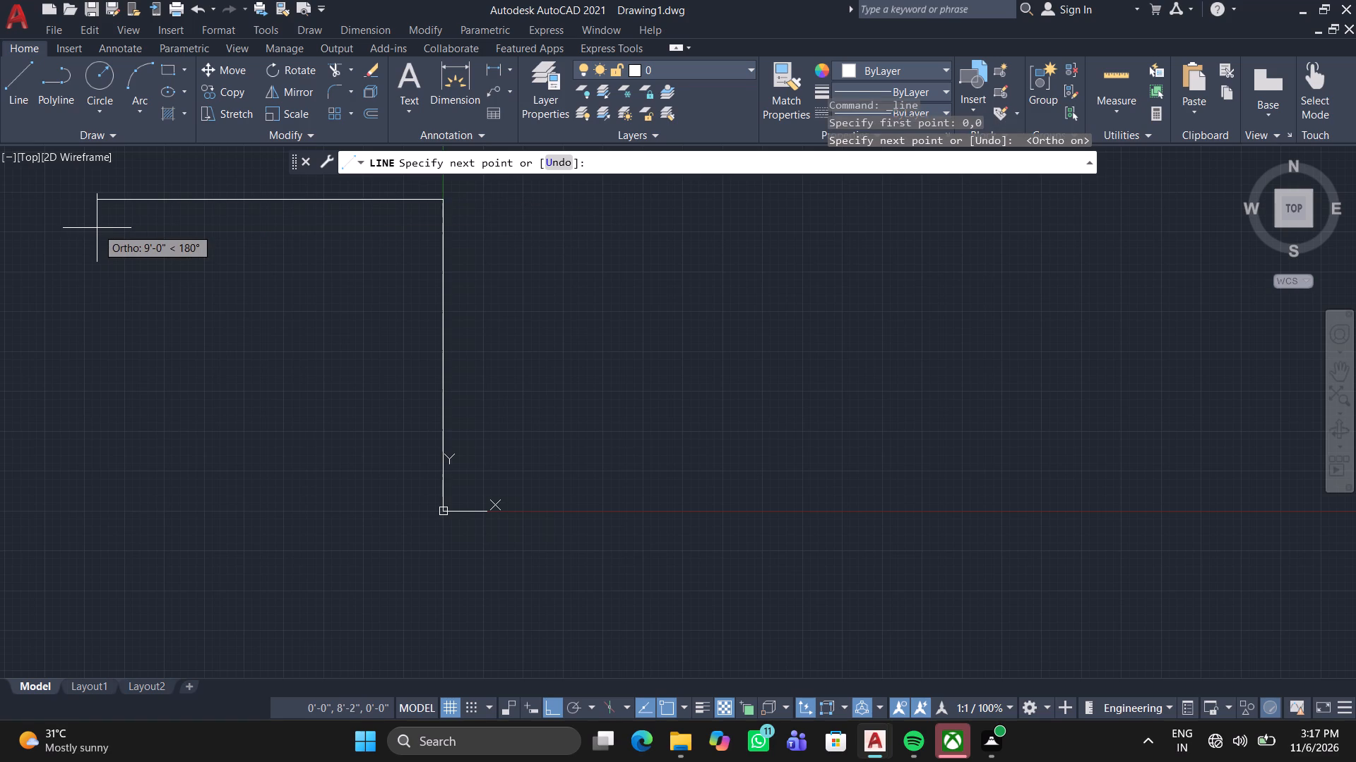
key(Escape)
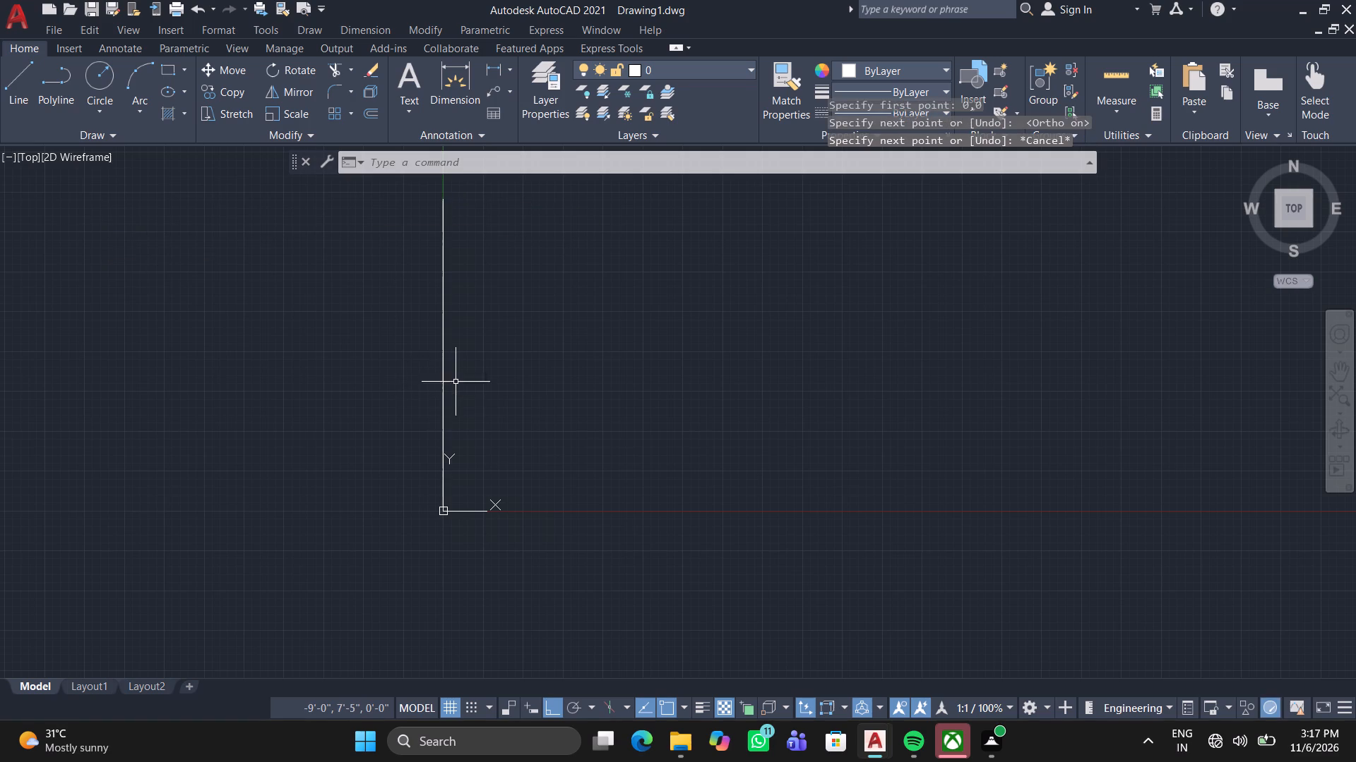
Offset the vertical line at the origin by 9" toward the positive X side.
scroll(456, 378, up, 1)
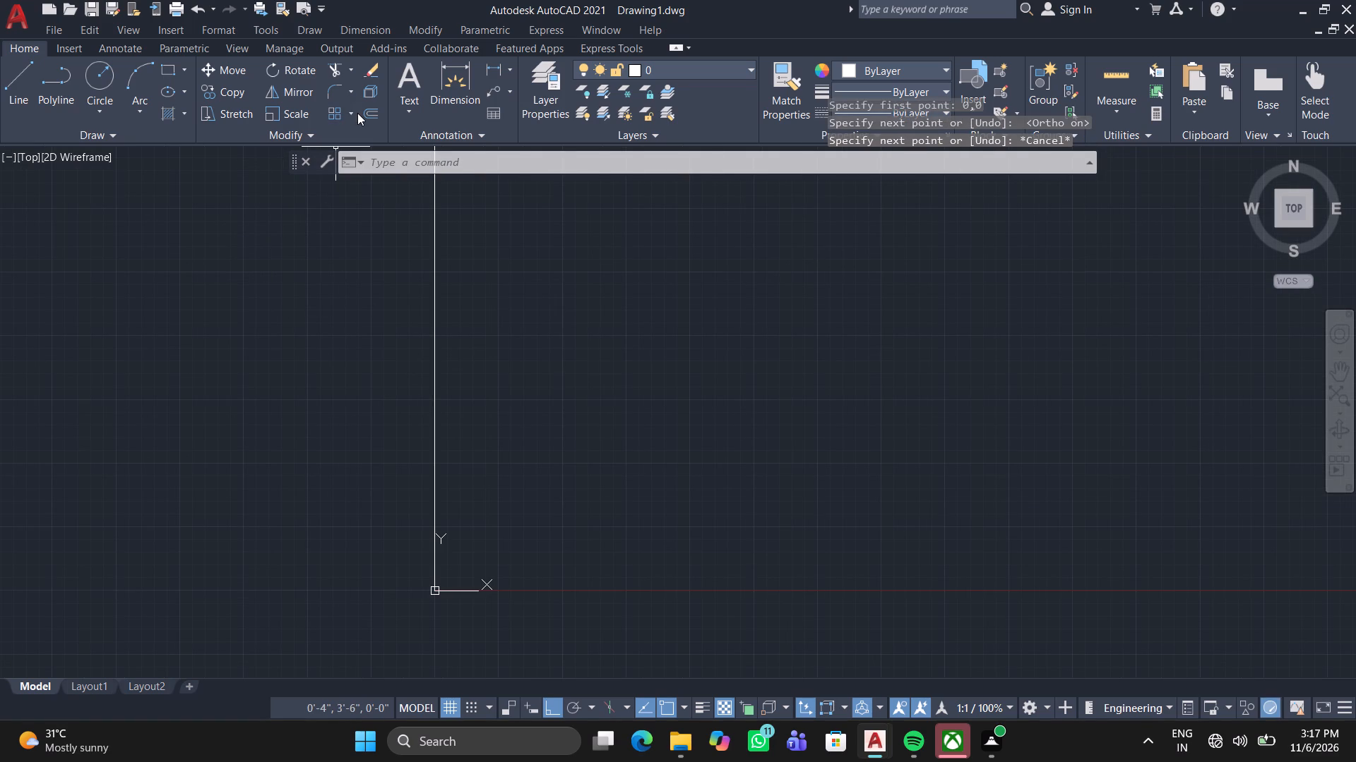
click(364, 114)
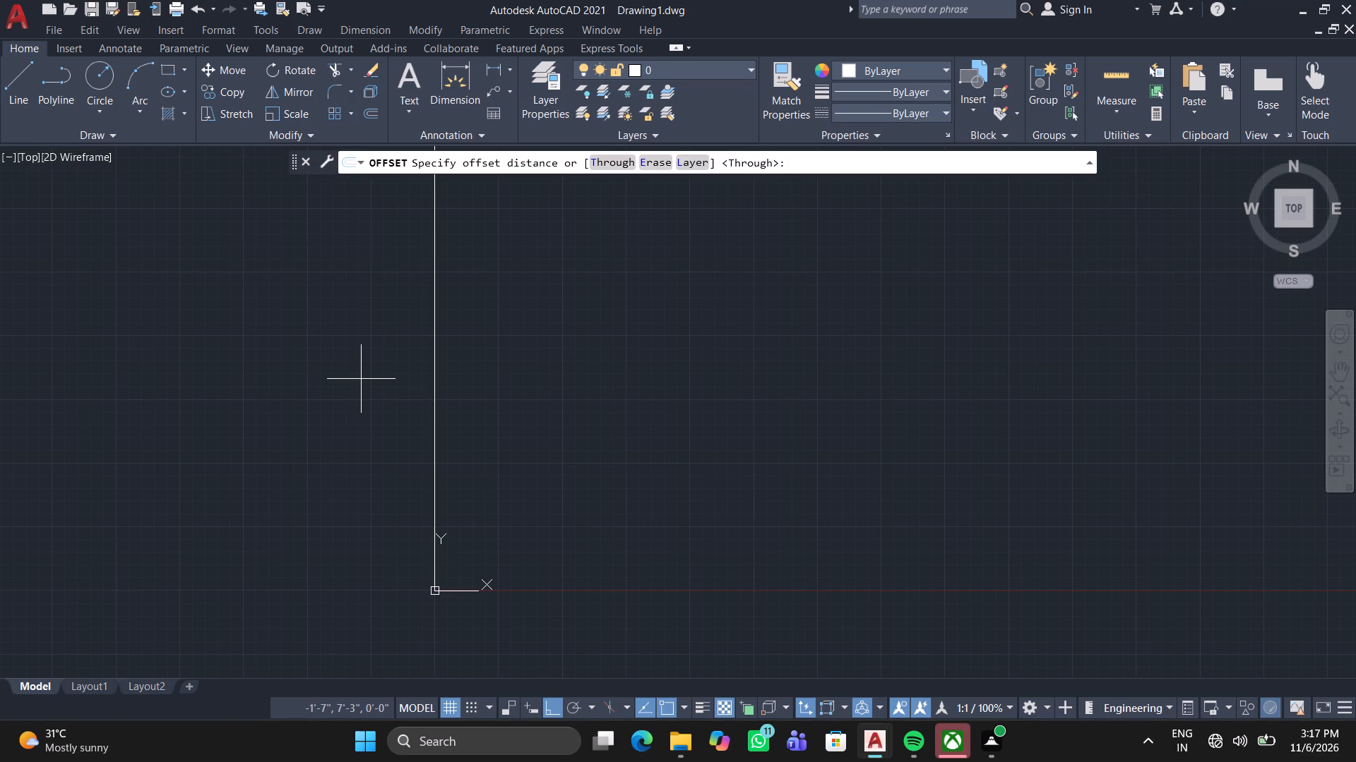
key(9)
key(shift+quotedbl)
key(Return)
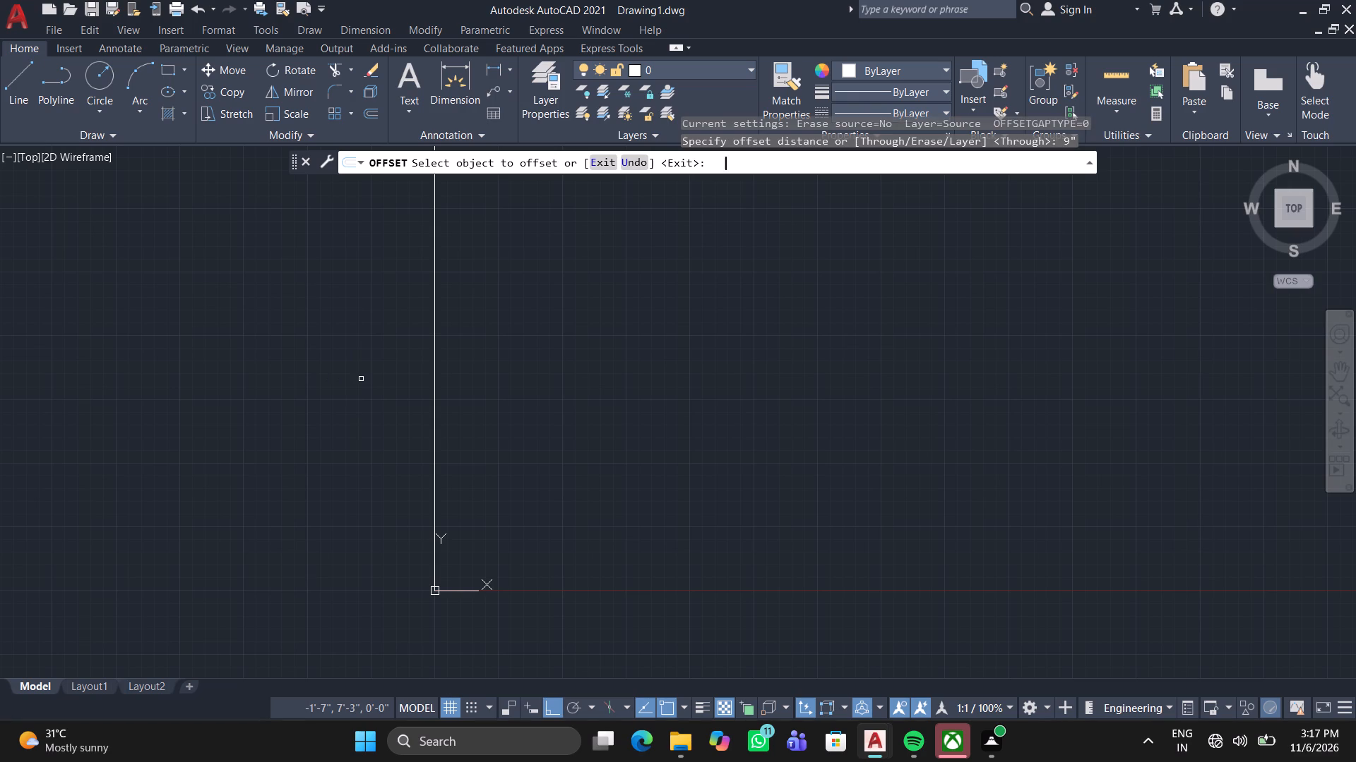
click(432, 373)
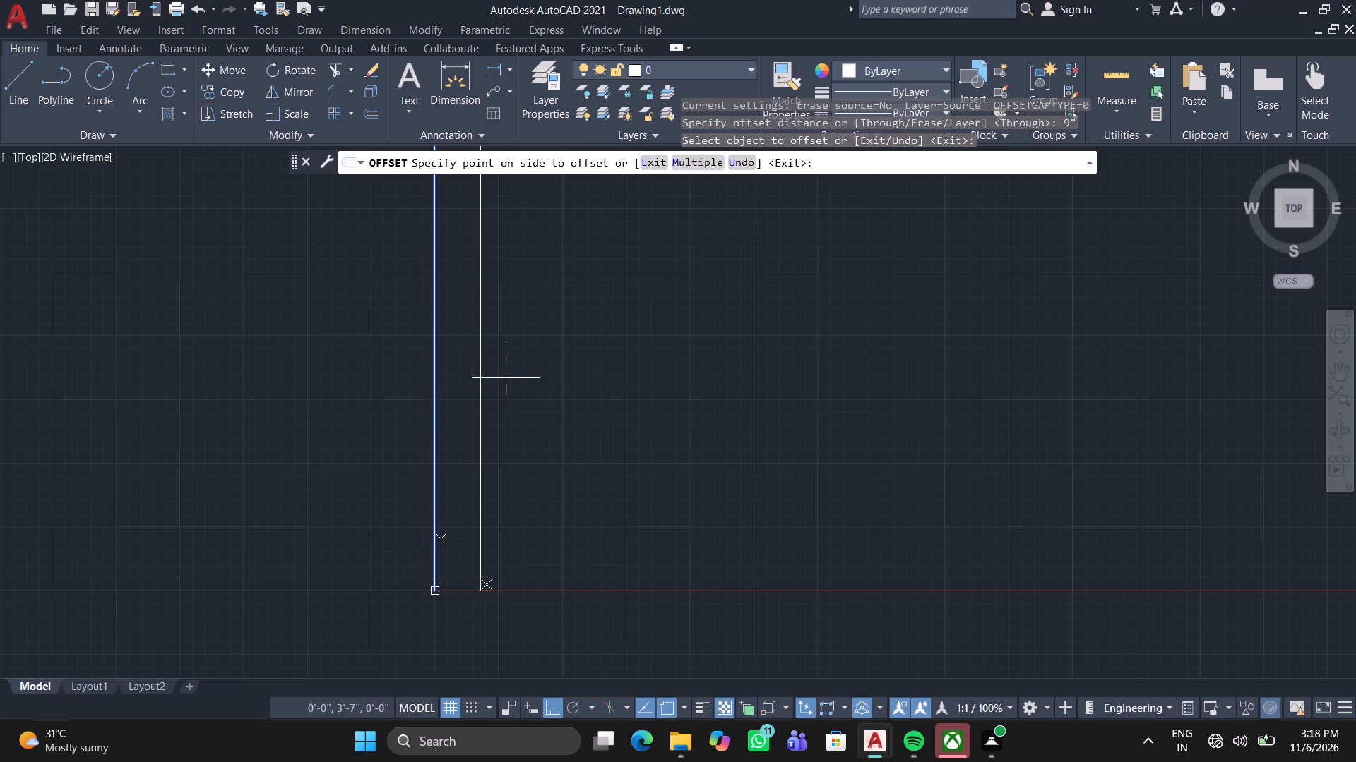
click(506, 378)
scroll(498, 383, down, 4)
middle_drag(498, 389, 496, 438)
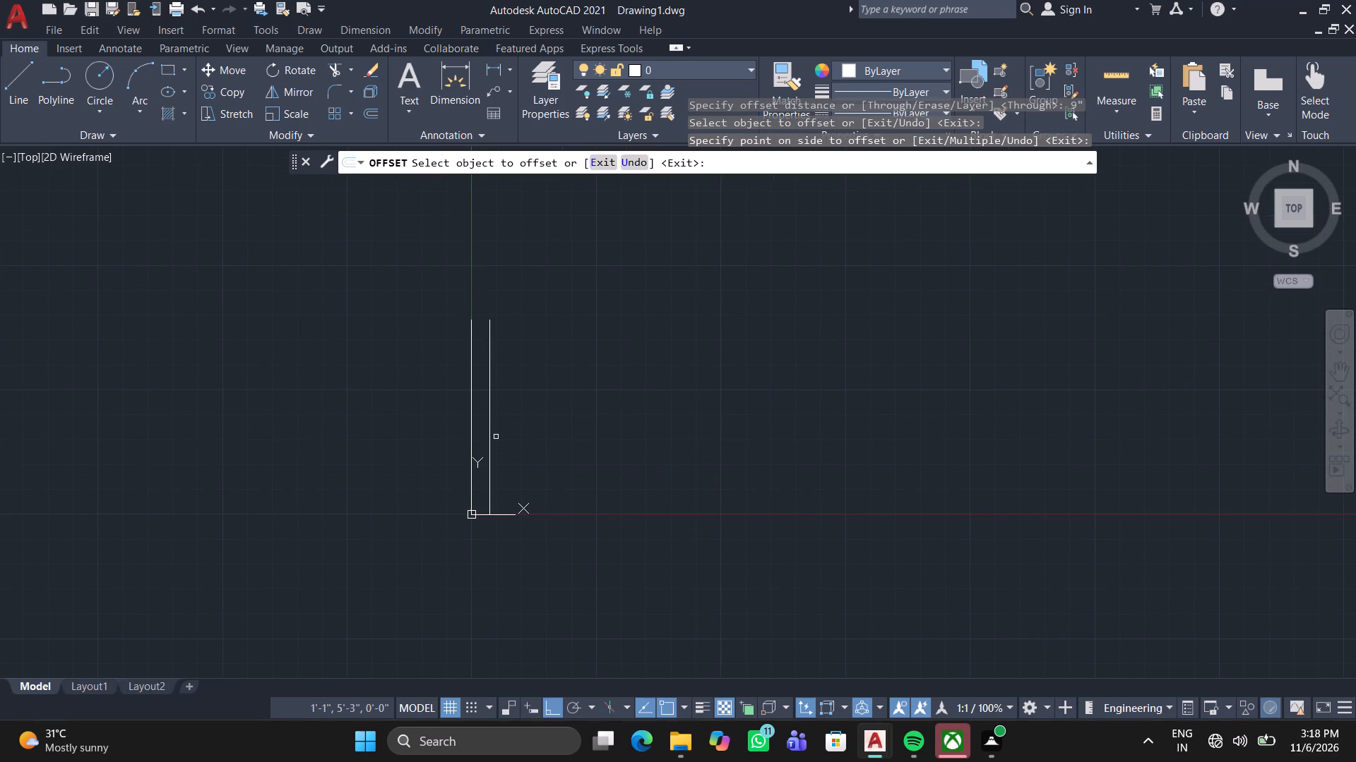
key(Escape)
Erase both vertical lines near the origin.
click(540, 413)
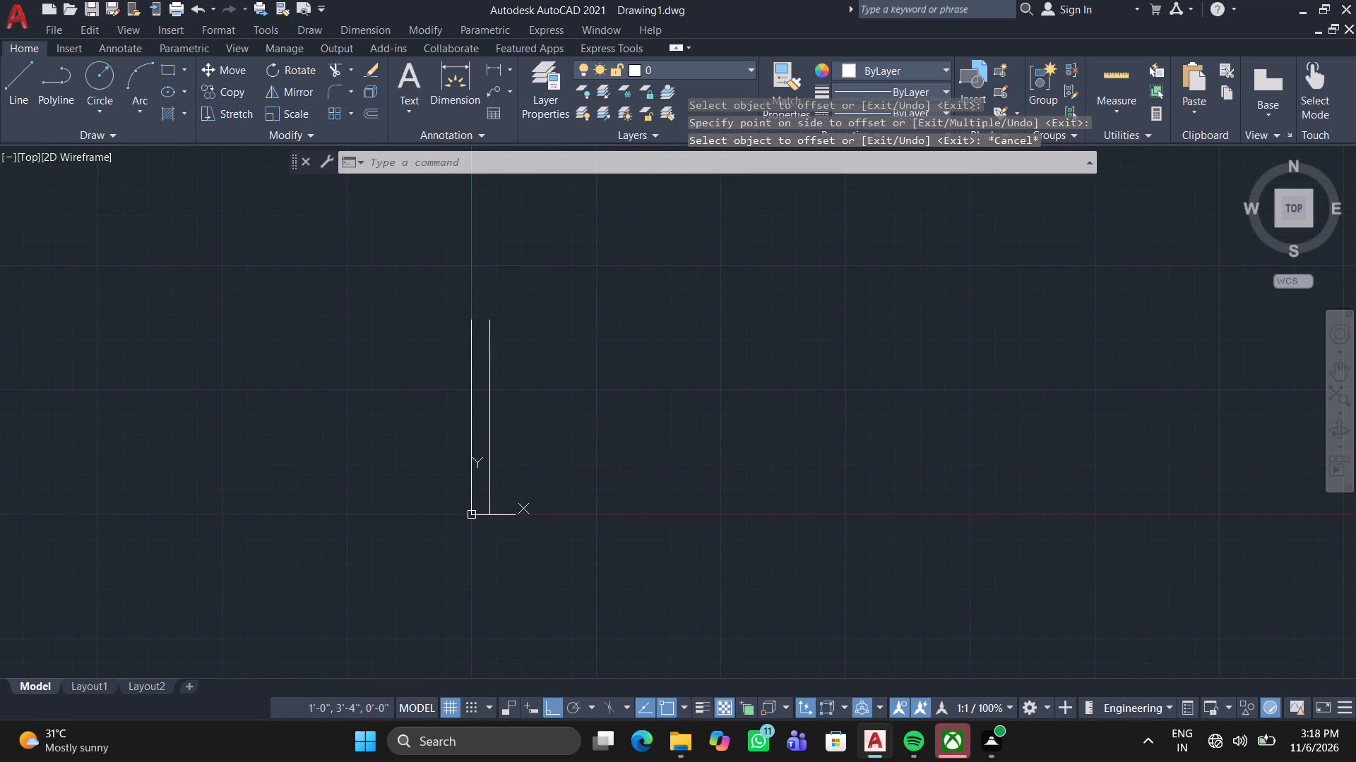
click(225, 392)
key(Delete)
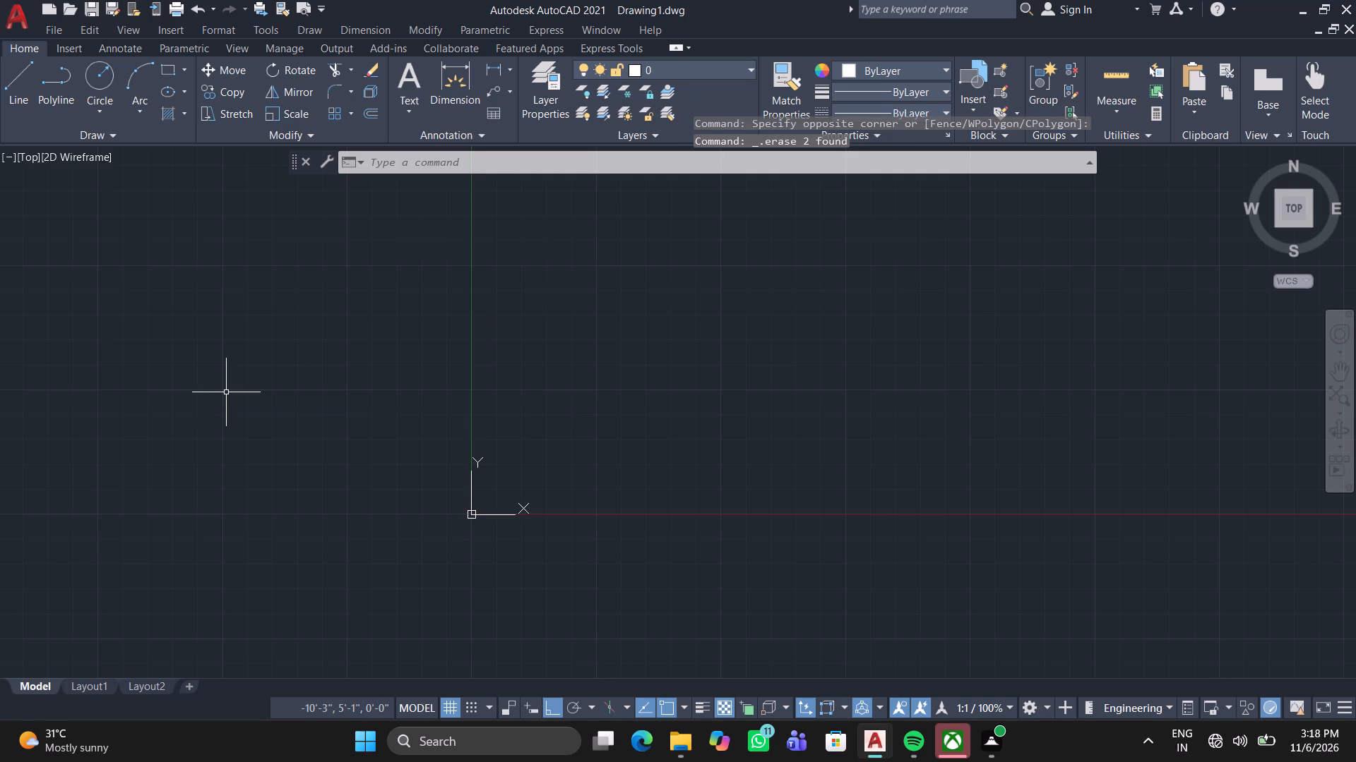
Draw a 30' horizontal line from the origin 0,0 along the positive X axis.
click(21, 72)
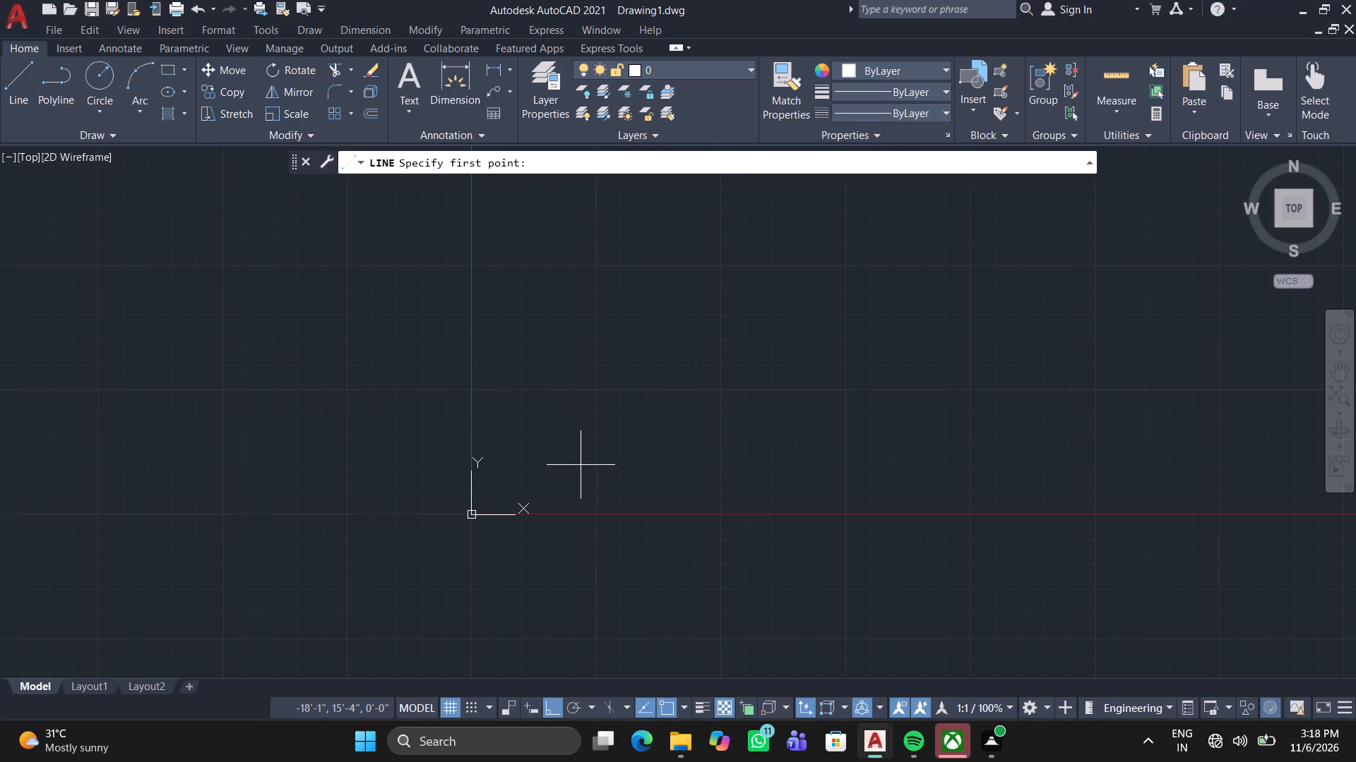
key(0)
key(comma)
key(0)
key(Return)
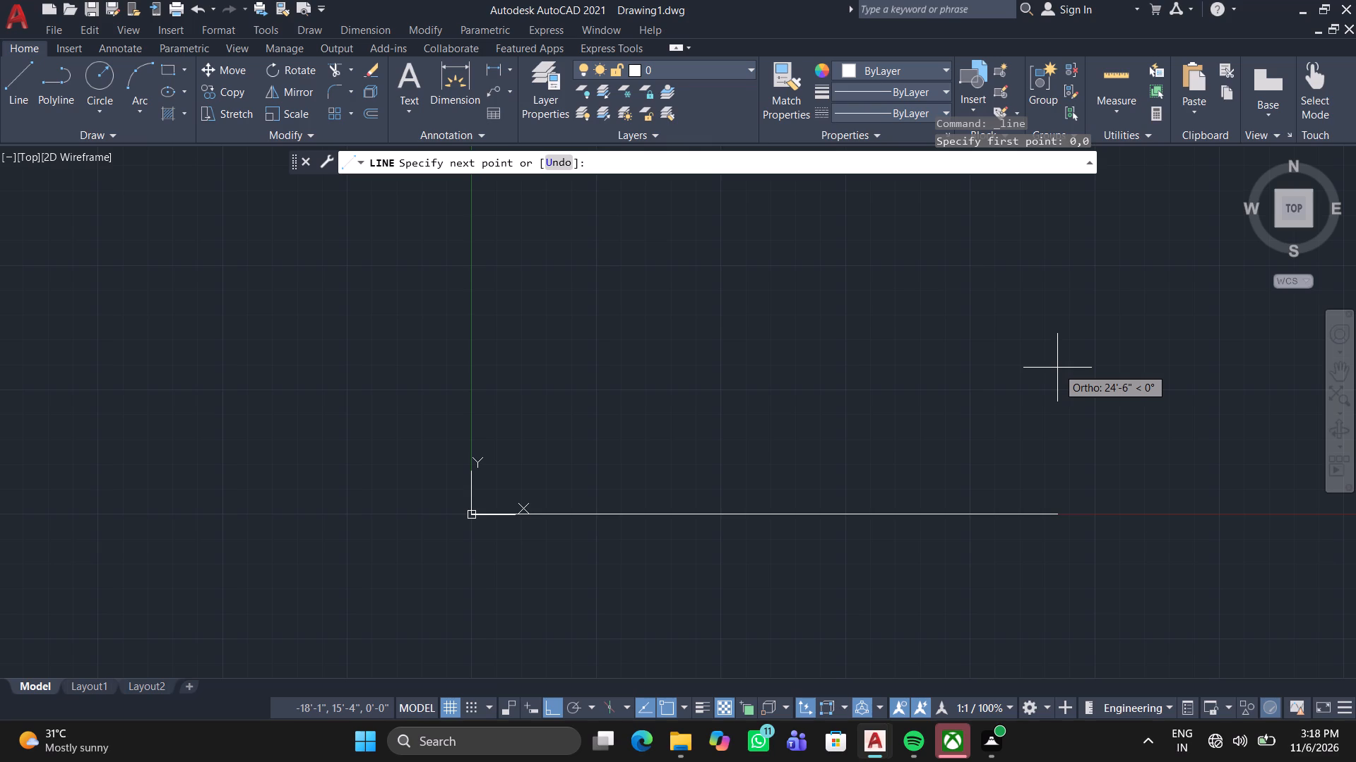
text(30)
key(apostrophe)
key(Return)
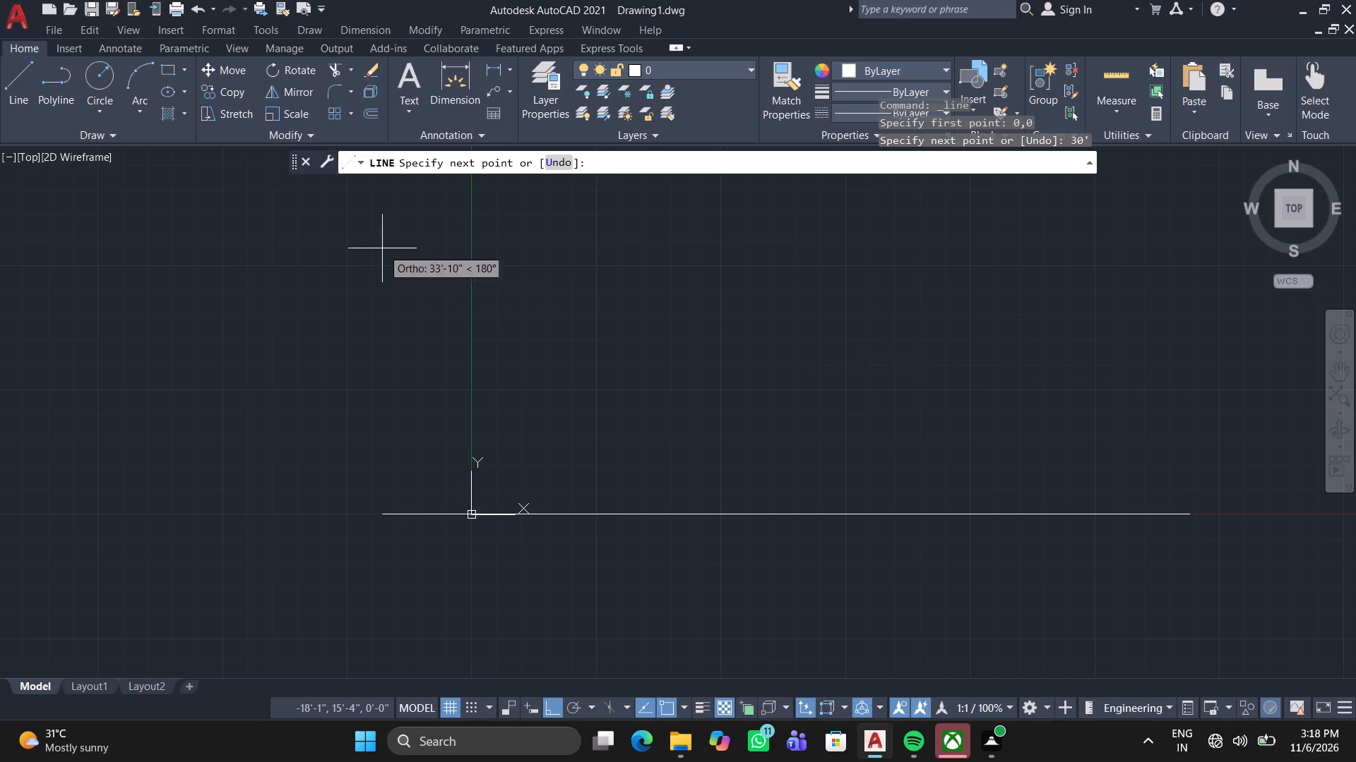
key(Escape)
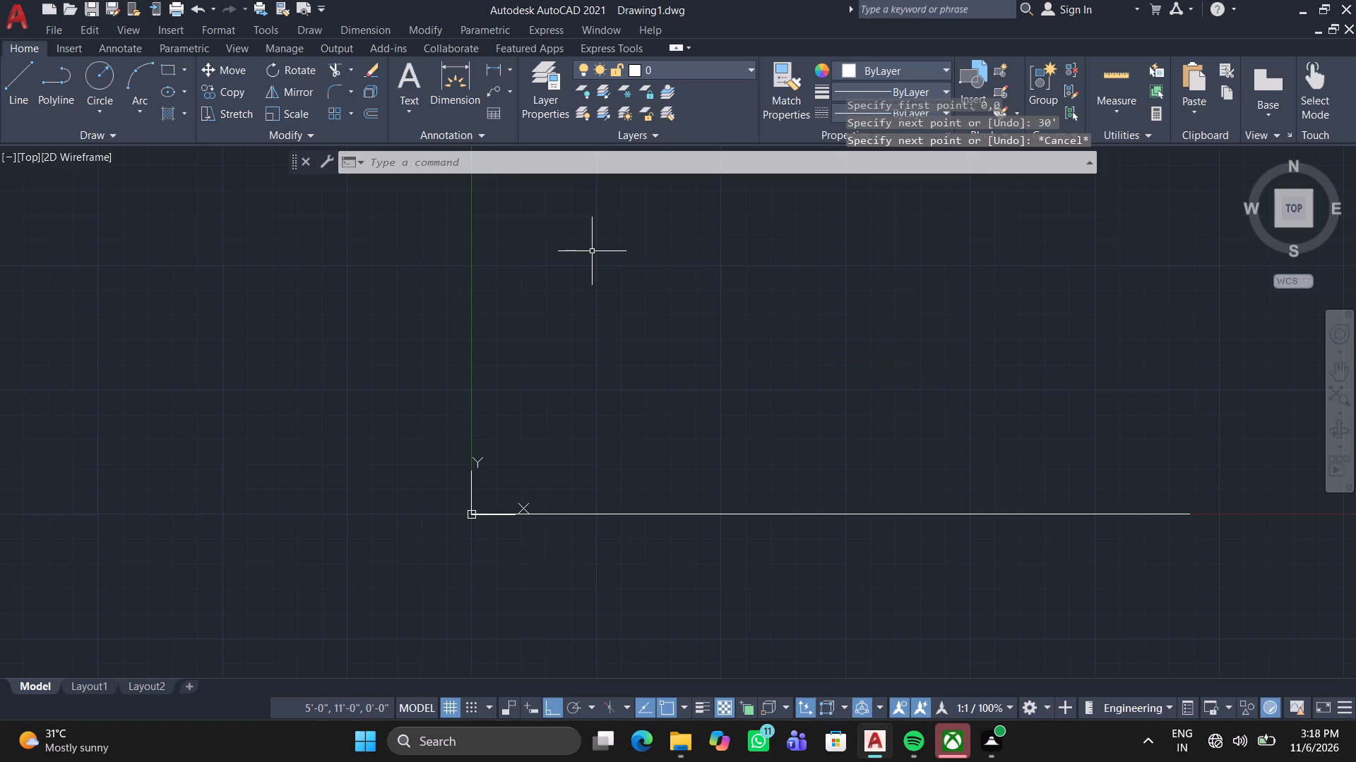
Offset the 30' horizontal line upward by 9".
click(375, 119)
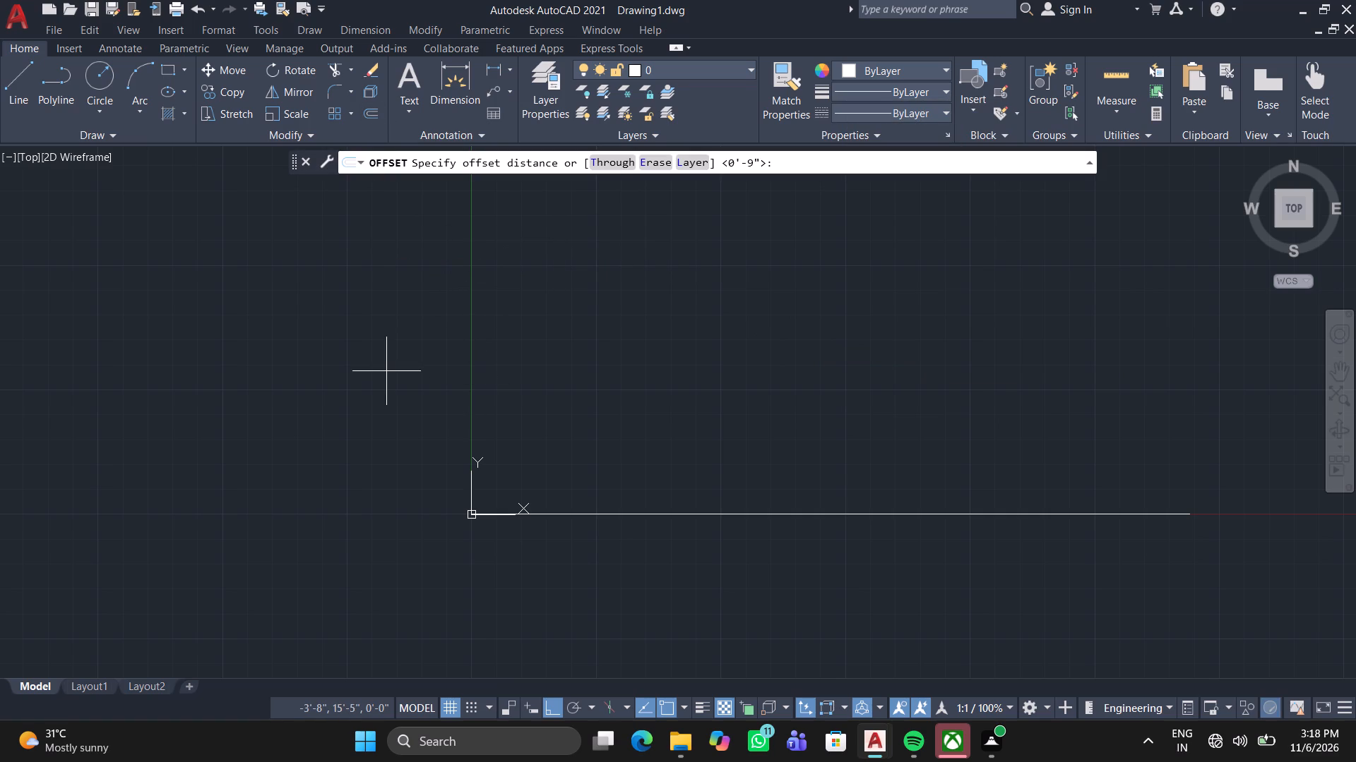
key(space)
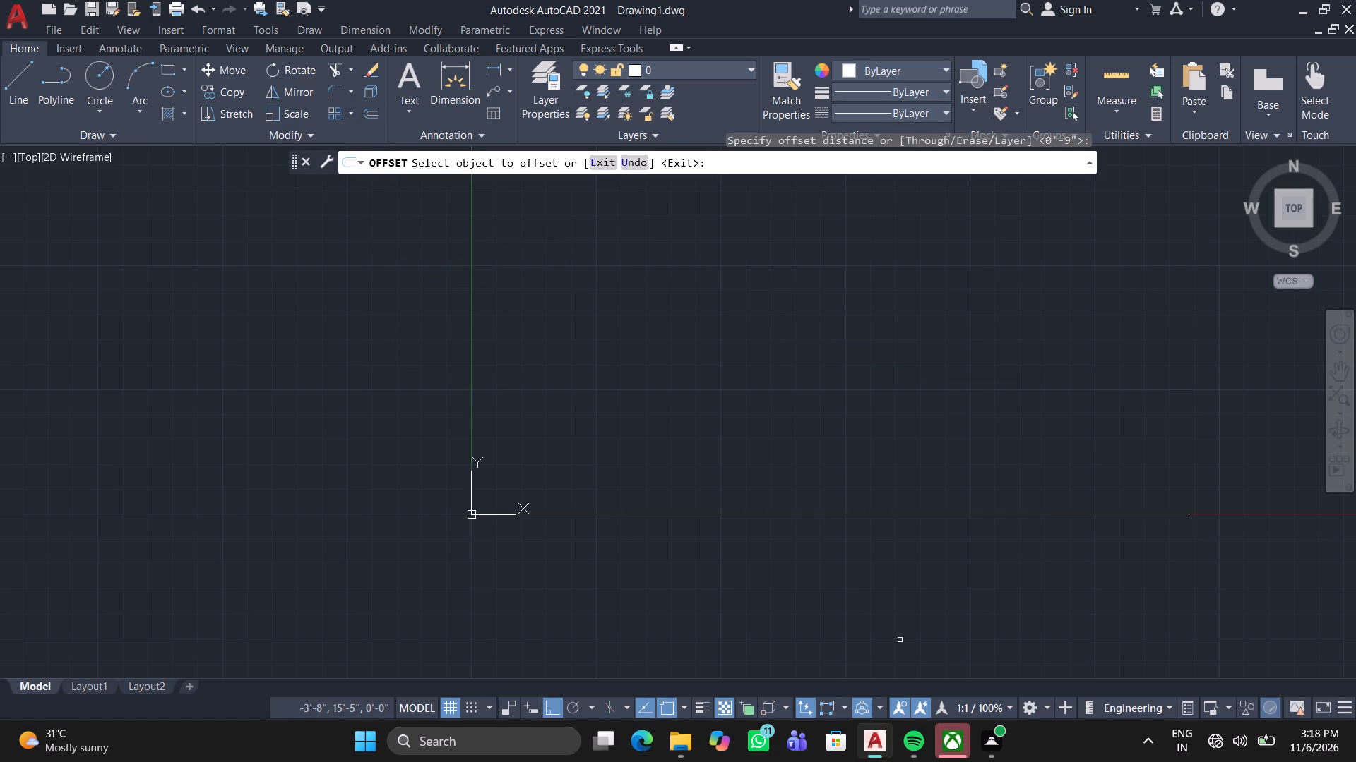
click(905, 513)
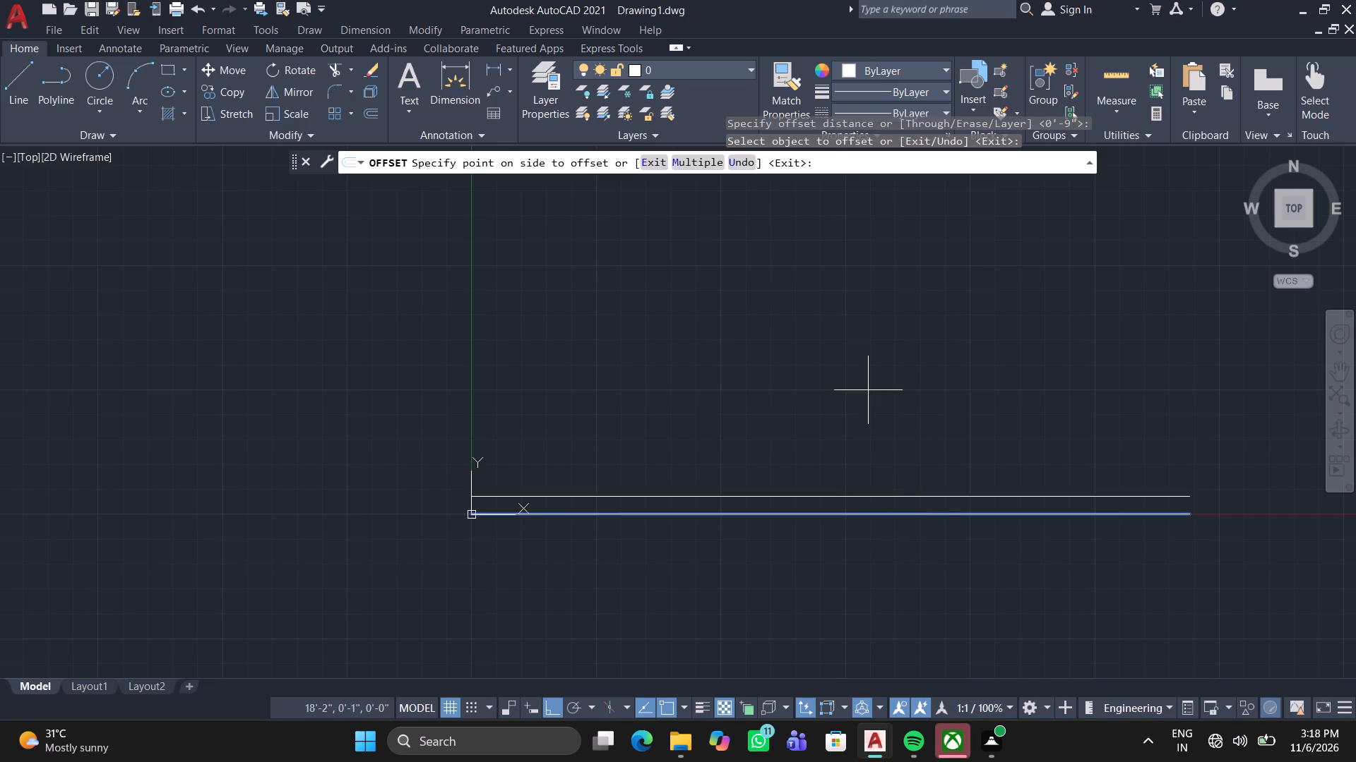
click(868, 389)
key(space)
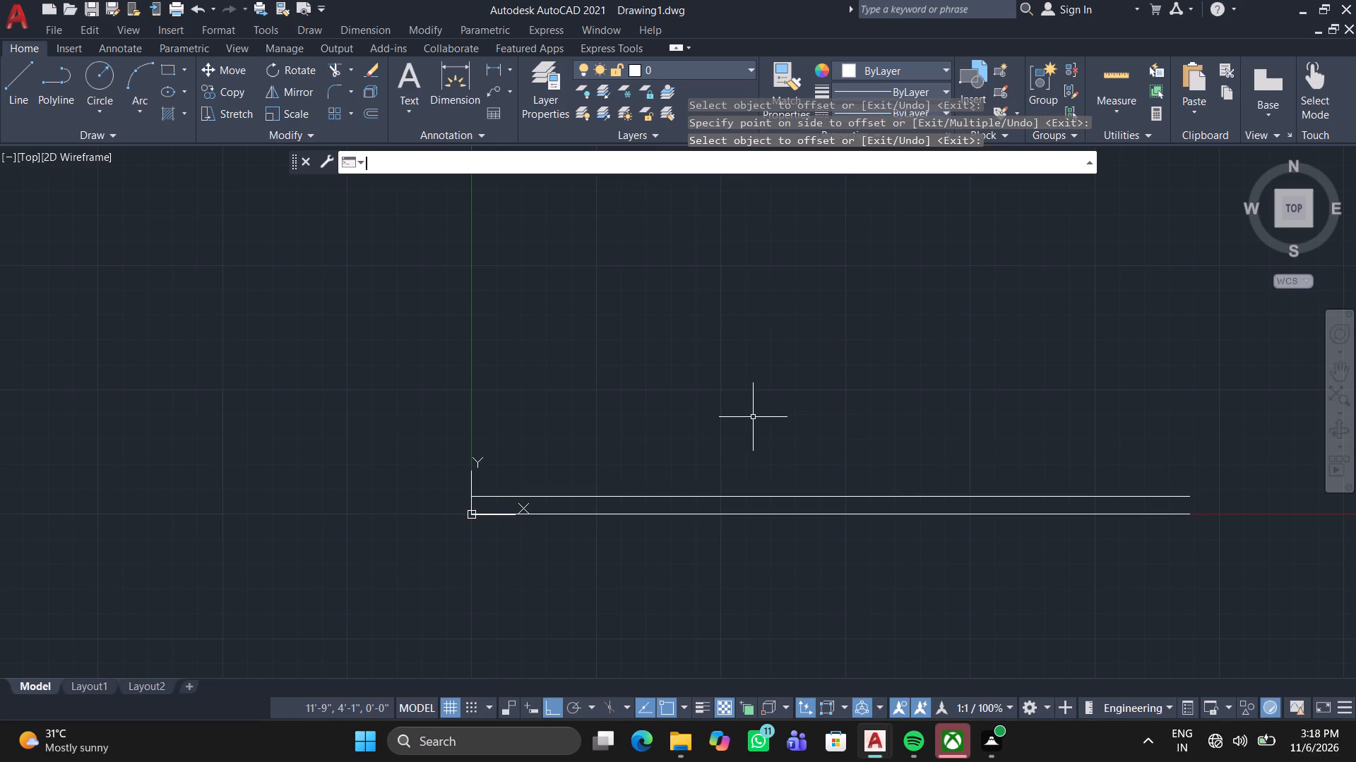
Draw a 30' vertical line straight up from the horizontal line's endpoint at the origin.
key(l)
key(Return)
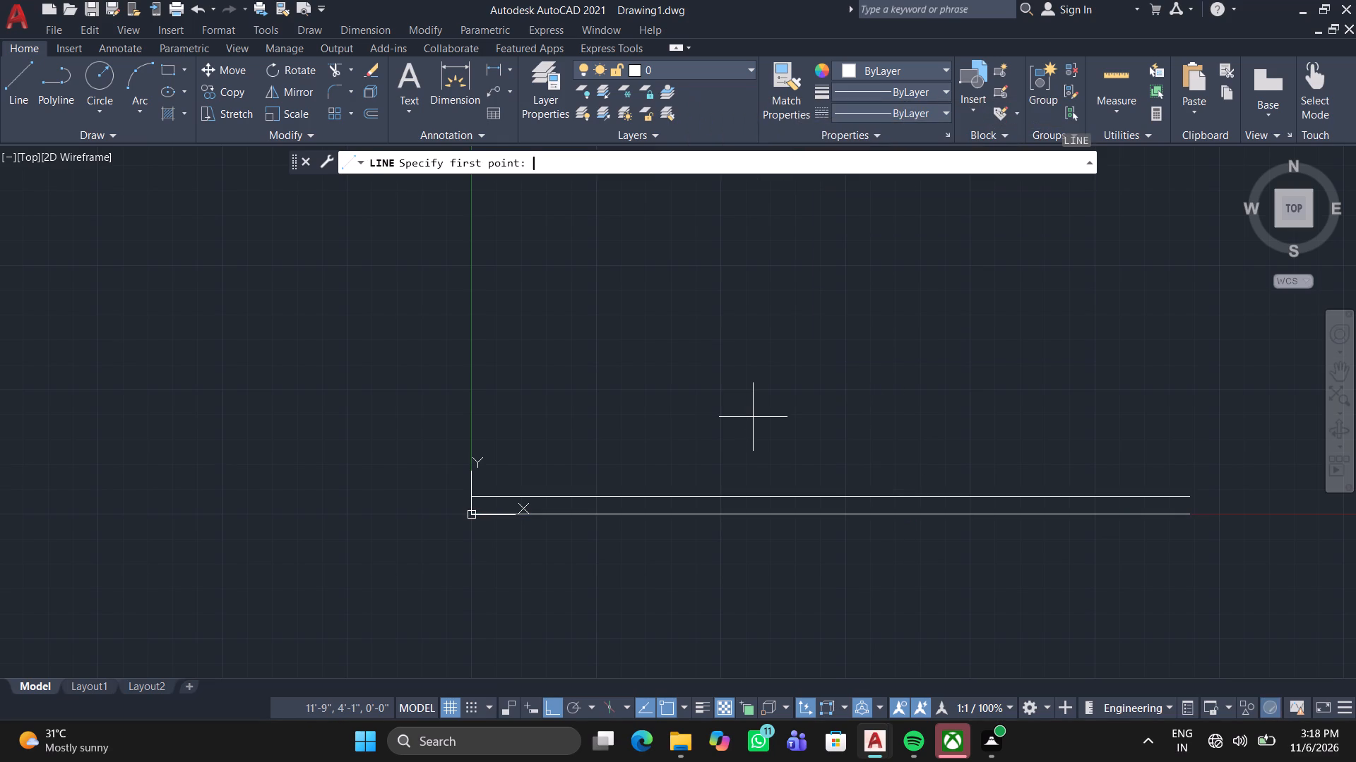
click(470, 514)
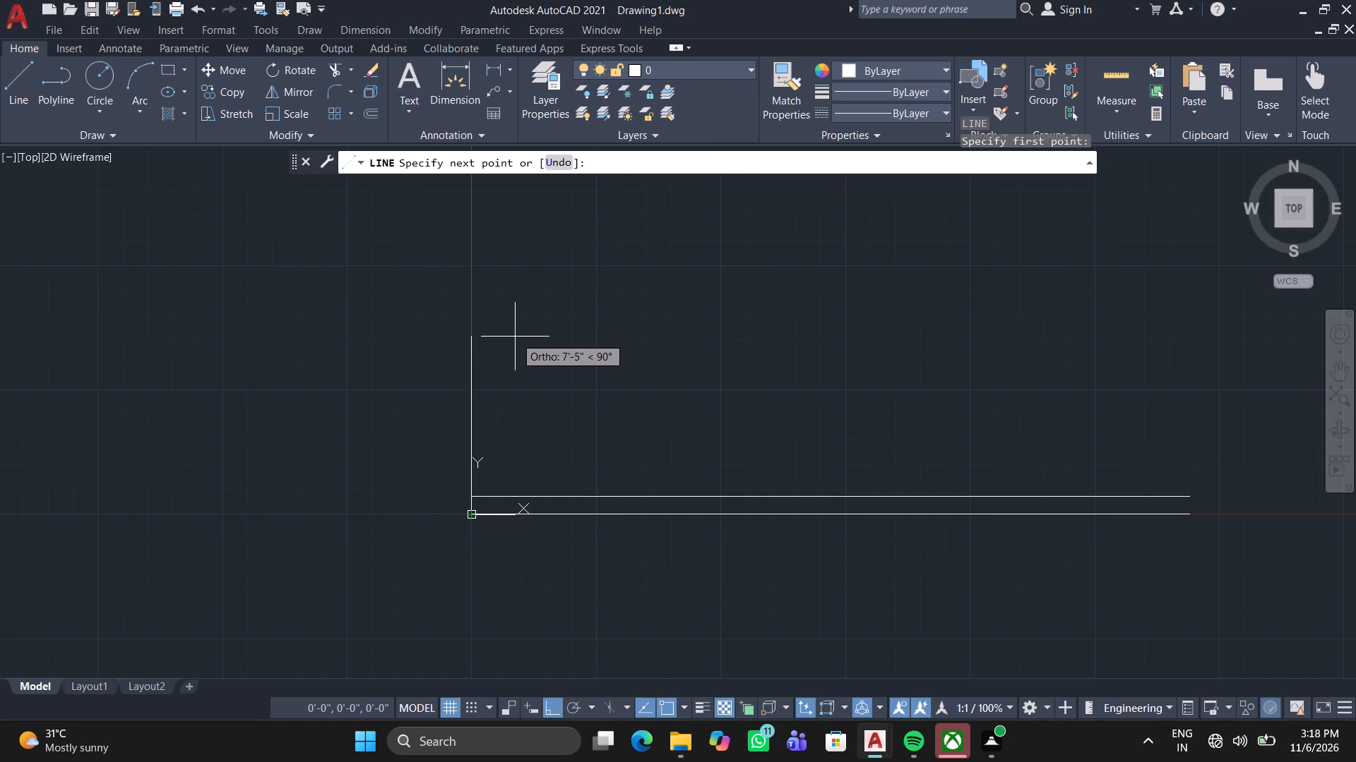
middle_drag(518, 344, 524, 598)
middle_click(524, 598)
scroll(524, 594, down, 1)
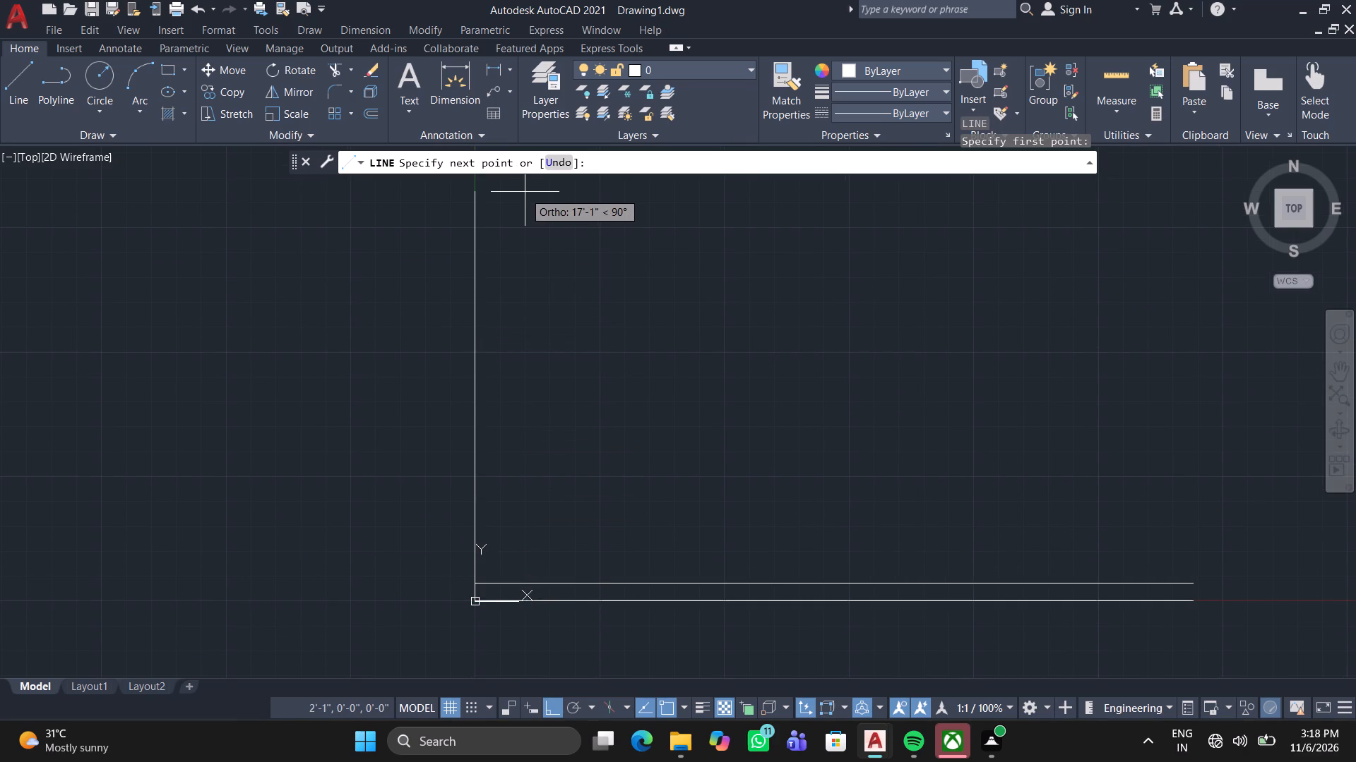
scroll(530, 188, down, 1)
middle_drag(530, 207, 527, 370)
middle_click(527, 370)
scroll(527, 370, down, 1)
scroll(559, 287, down, 2)
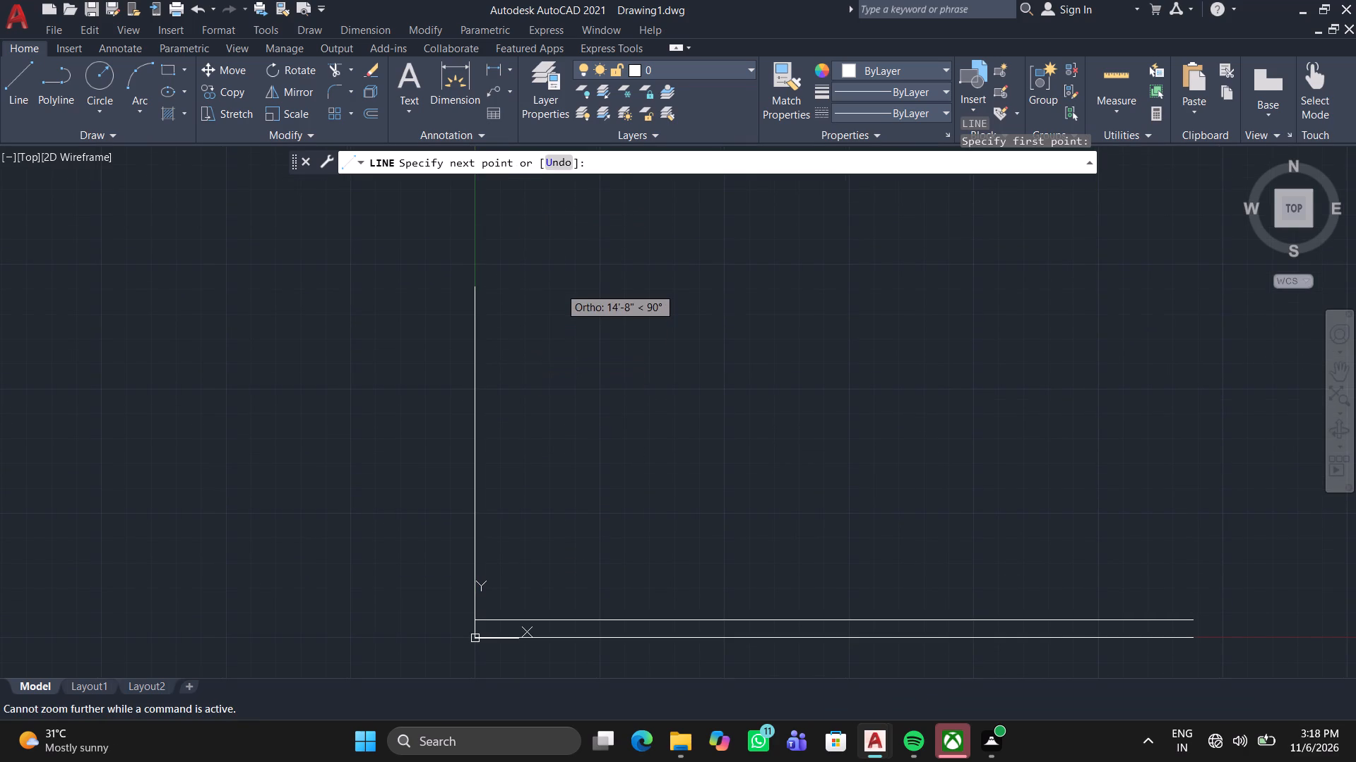
scroll(559, 287, down, 2)
scroll(585, 369, down, 3)
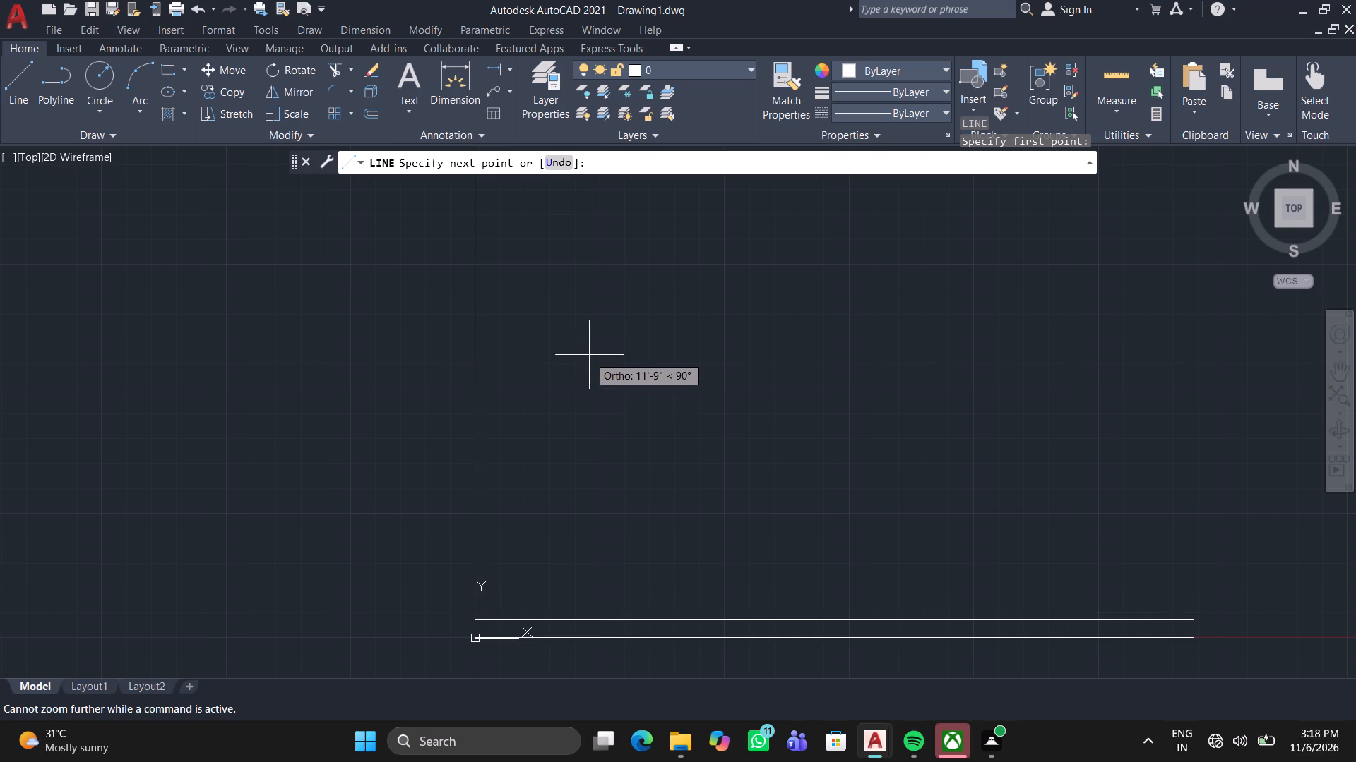
text(30)
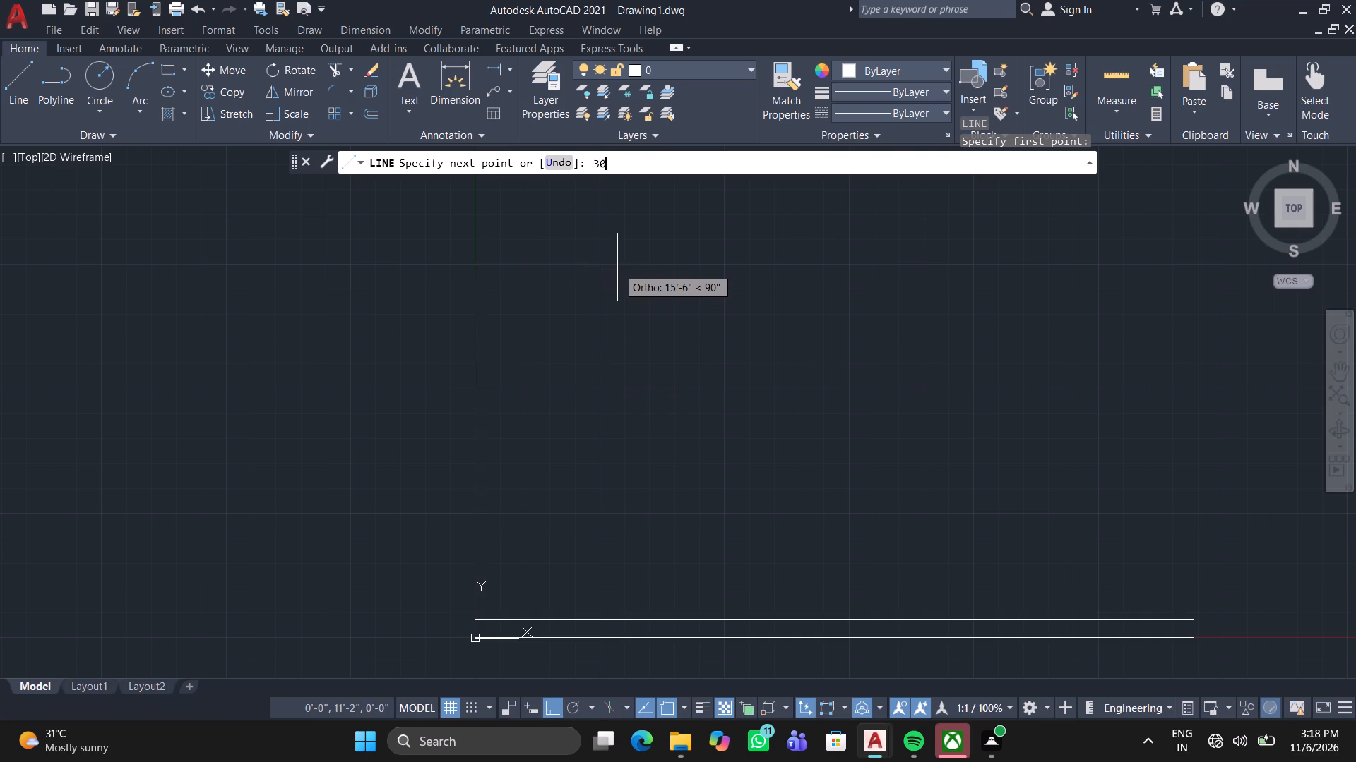
key(apostrophe)
key(Return)
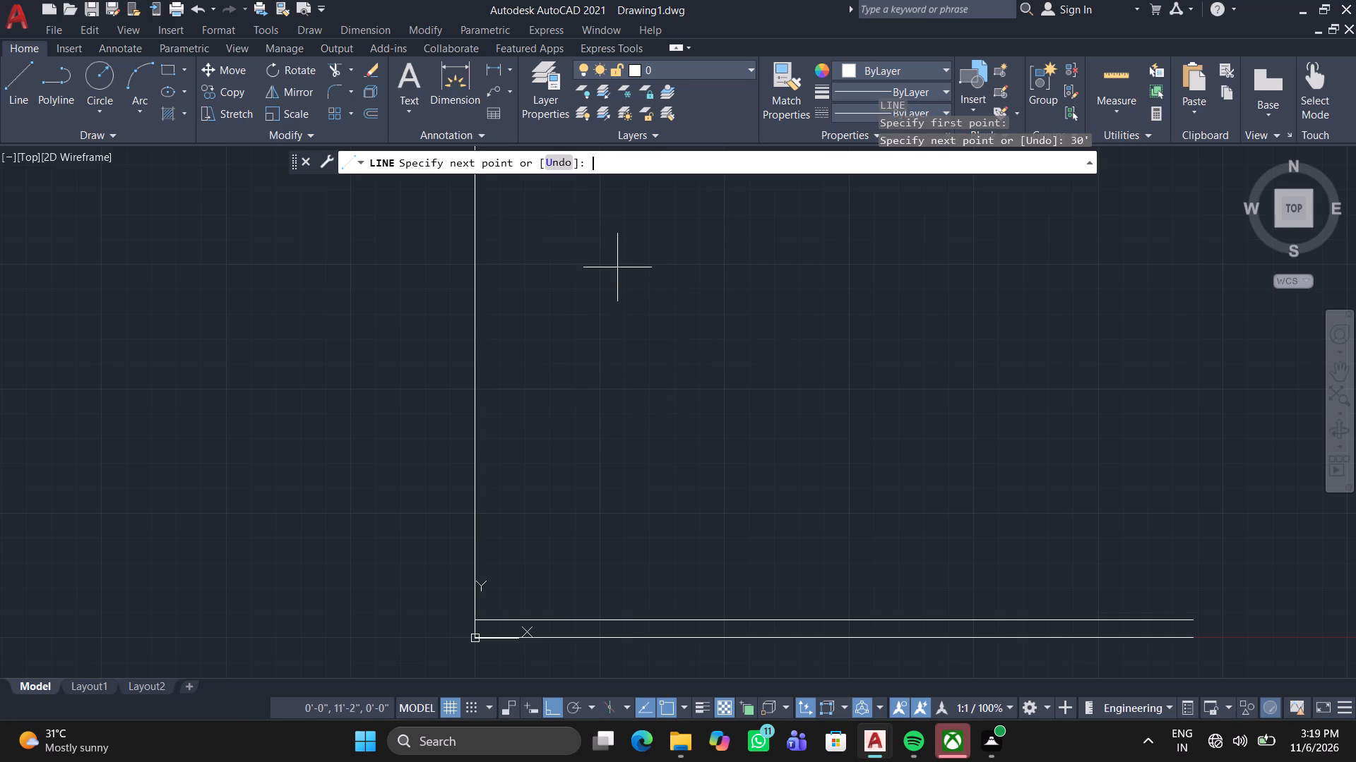
scroll(581, 277, down, 8)
scroll(926, 317, down, 3)
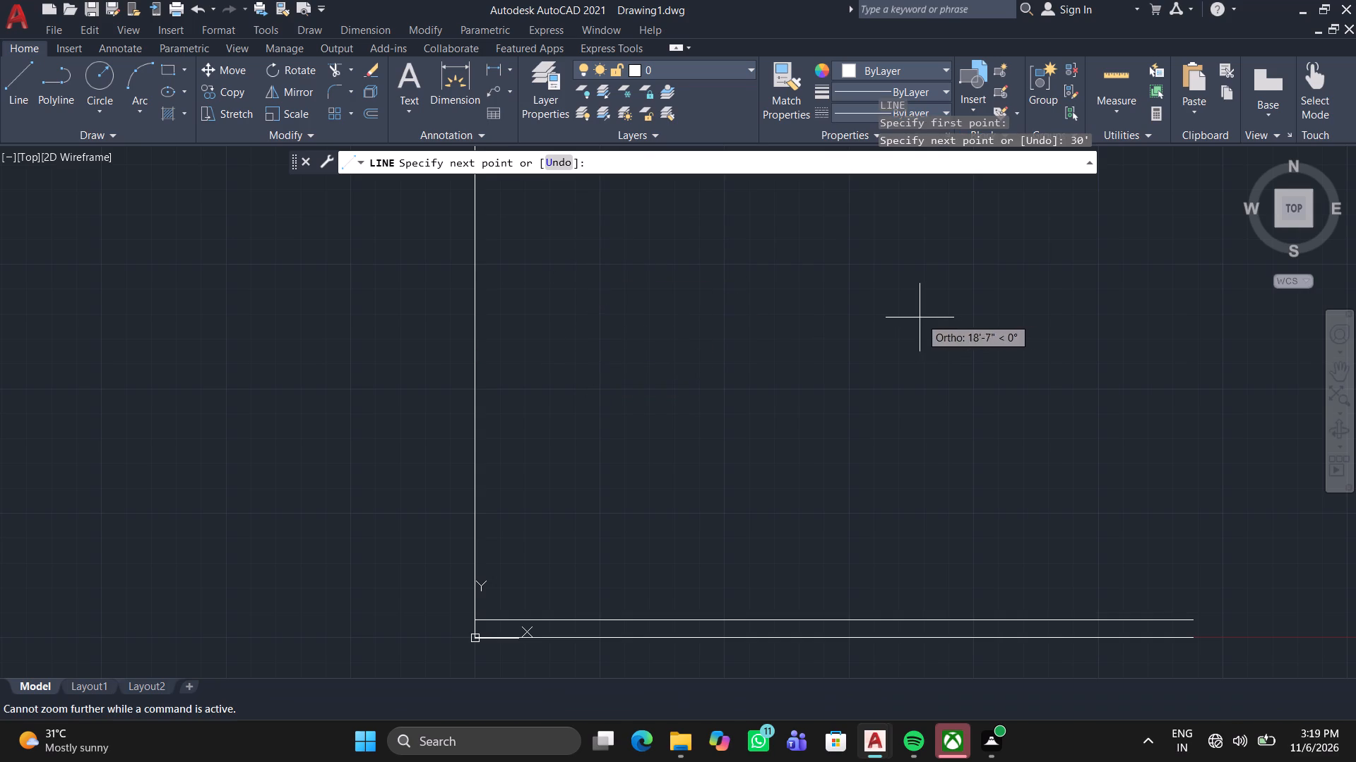
middle_drag(689, 445, 675, 400)
scroll(672, 383, down, 2)
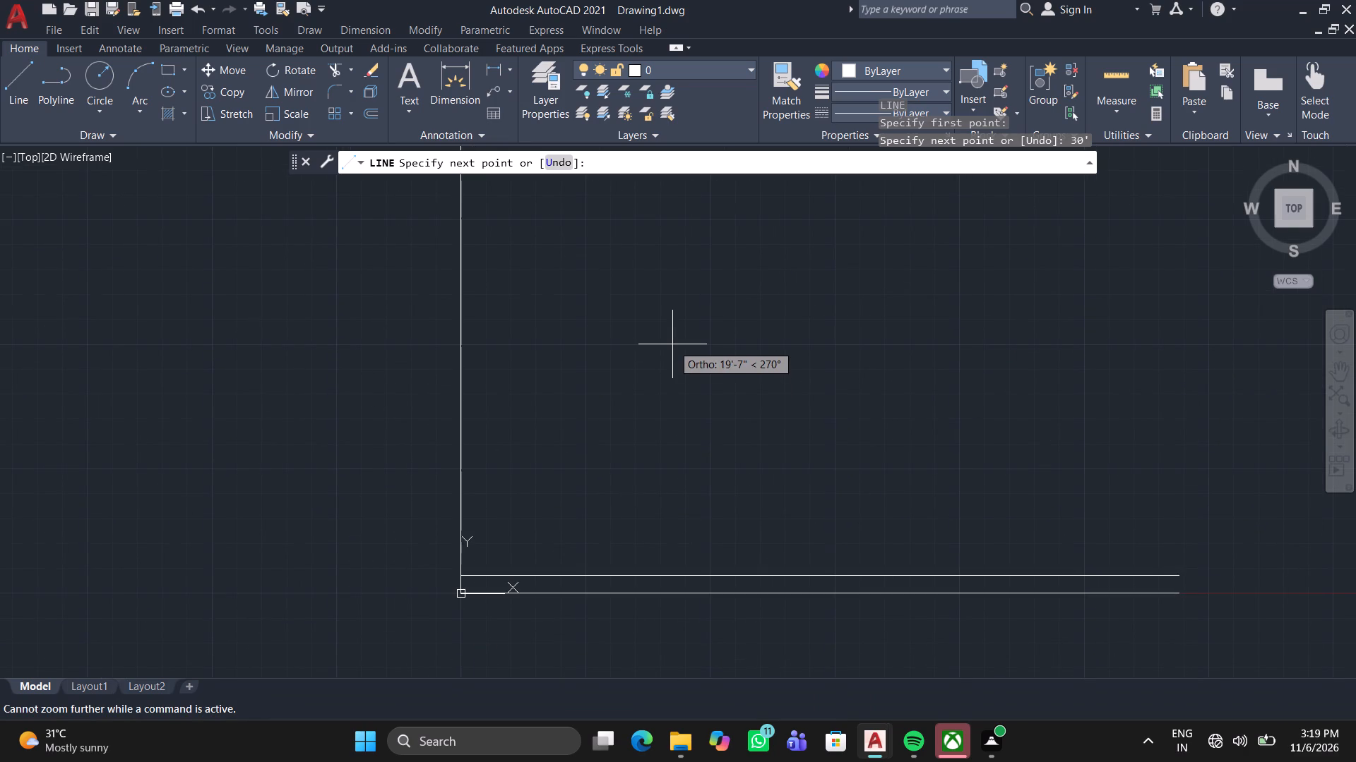
scroll(672, 344, down, 4)
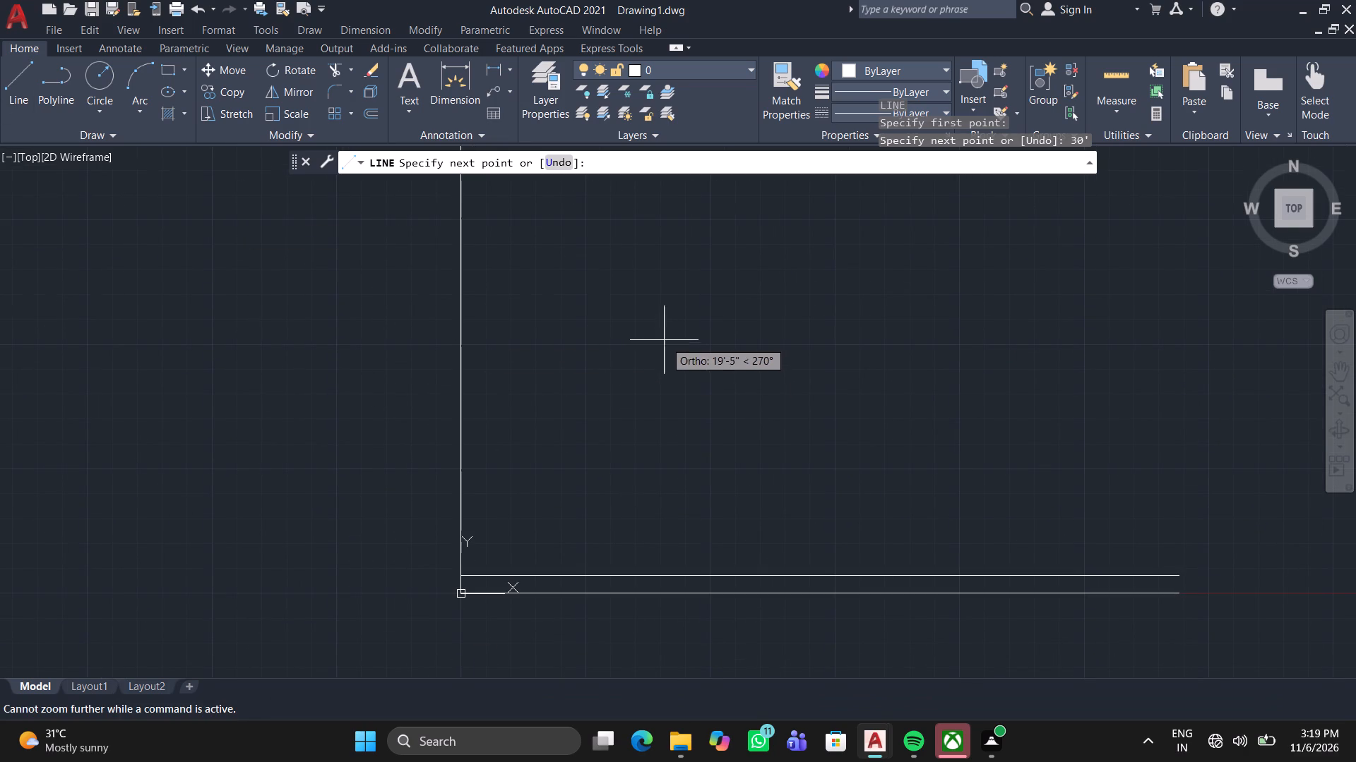
scroll(537, 470, up, 3)
middle_drag(546, 479, 848, 123)
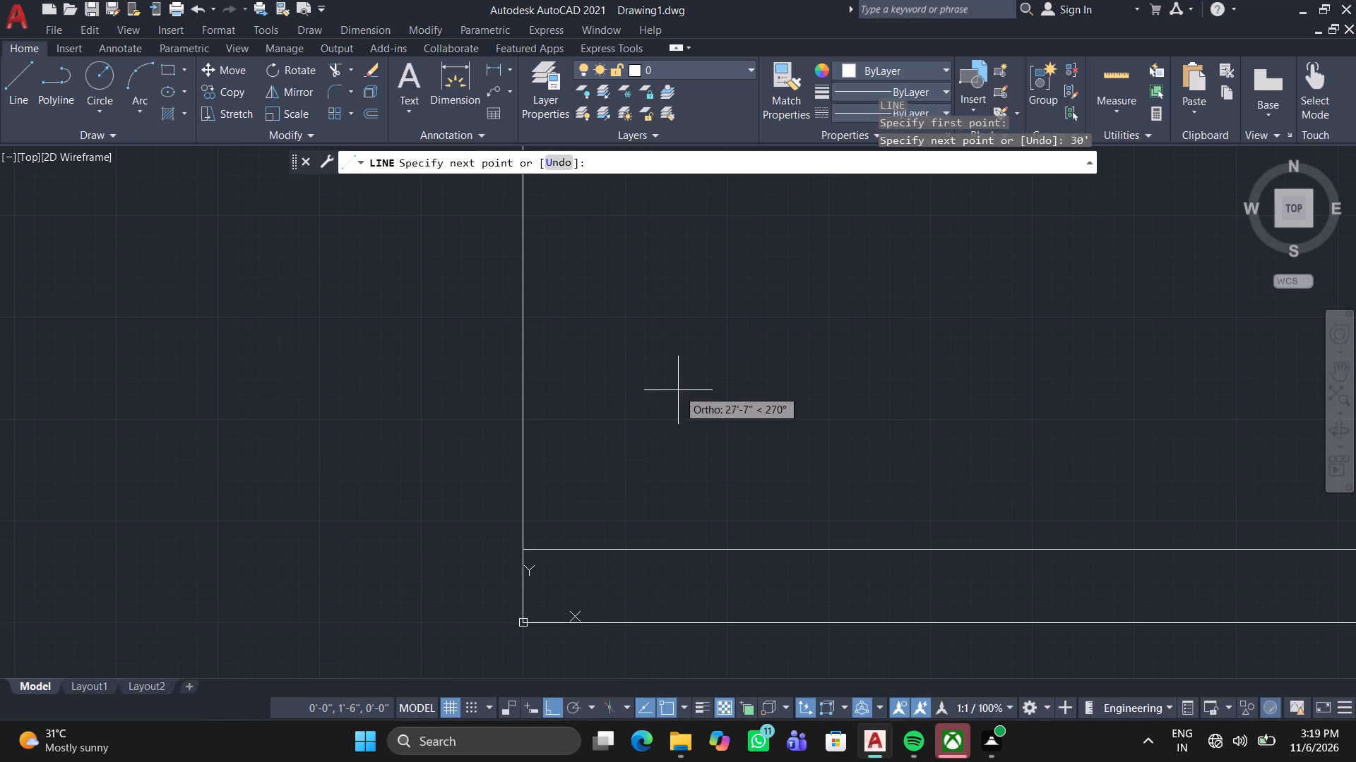
middle_drag(678, 392, 783, 234)
scroll(776, 252, down, 8)
middle_drag(806, 248, 779, 339)
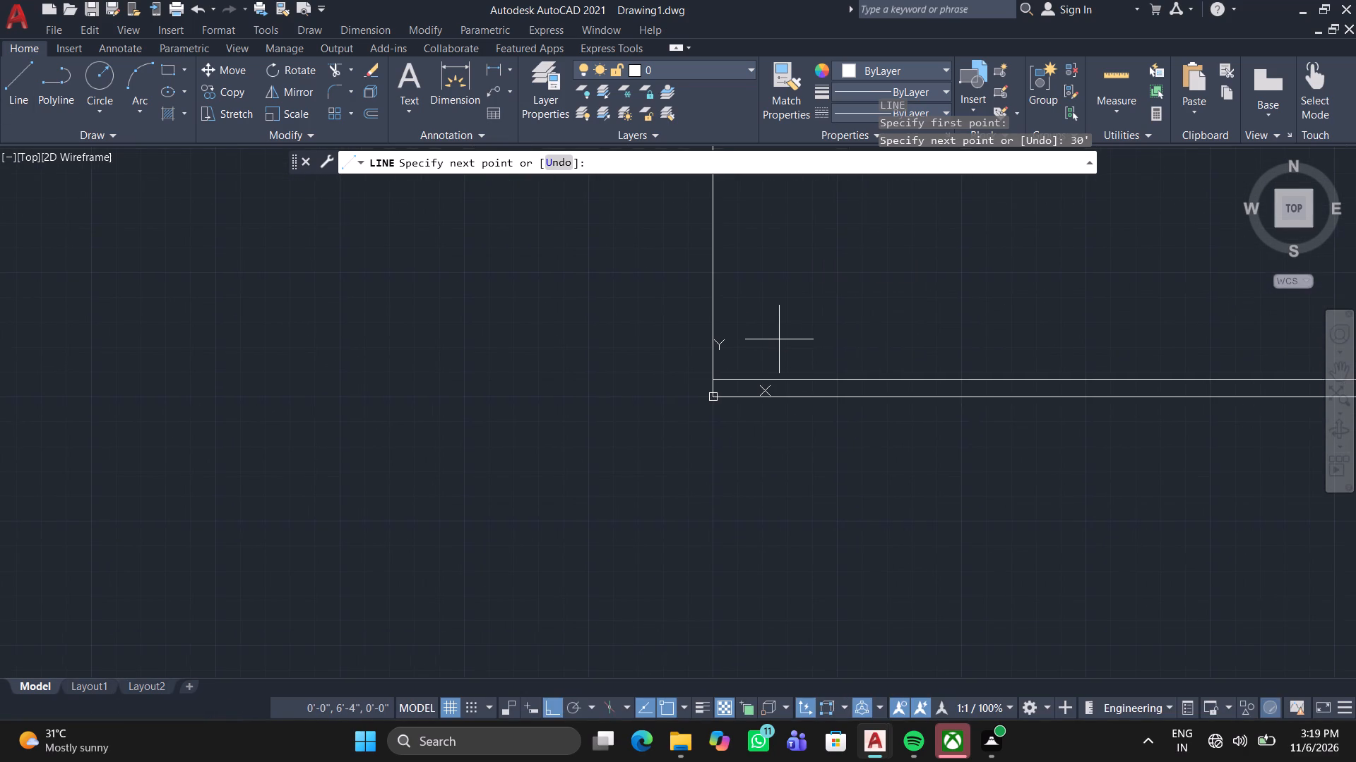
key(Escape)
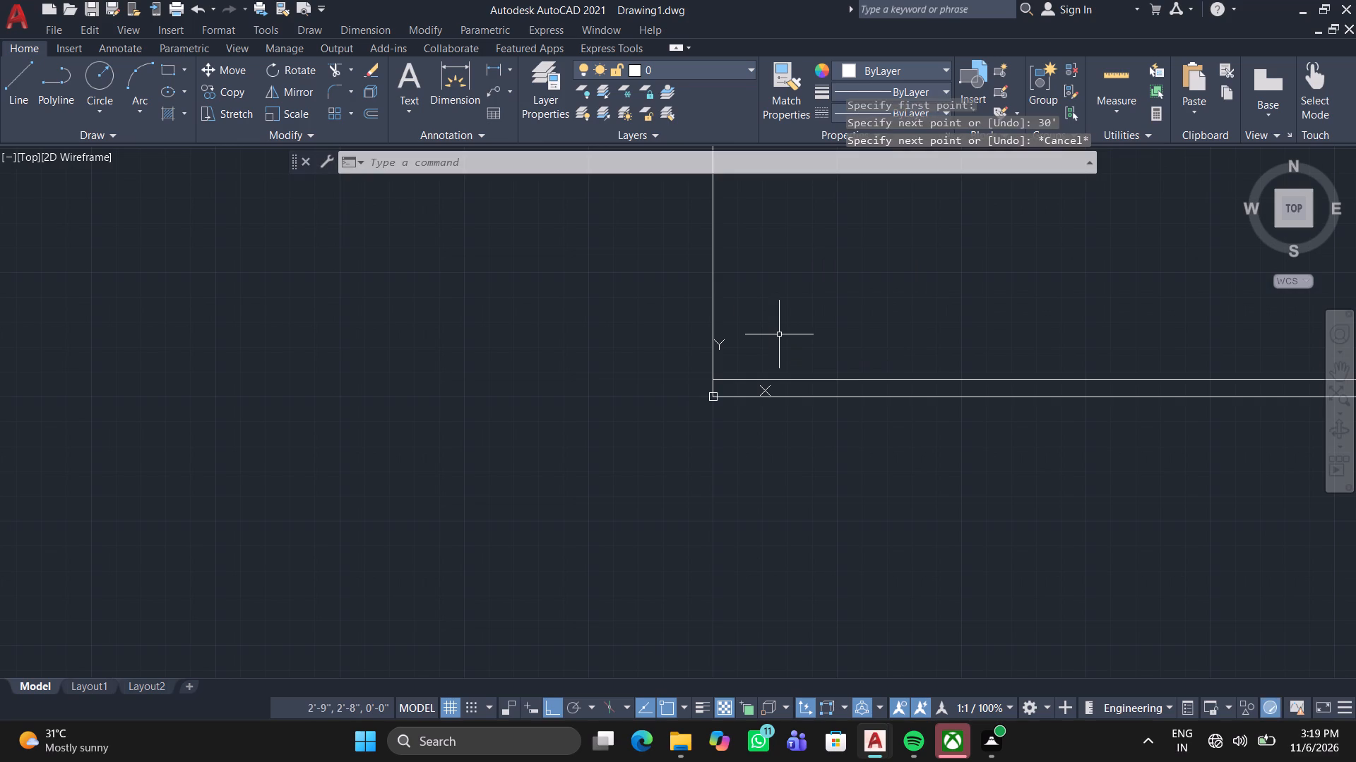
Configure the drawing units to Engineering length type with 0'-0" precision.
text(UN)
key(Return)
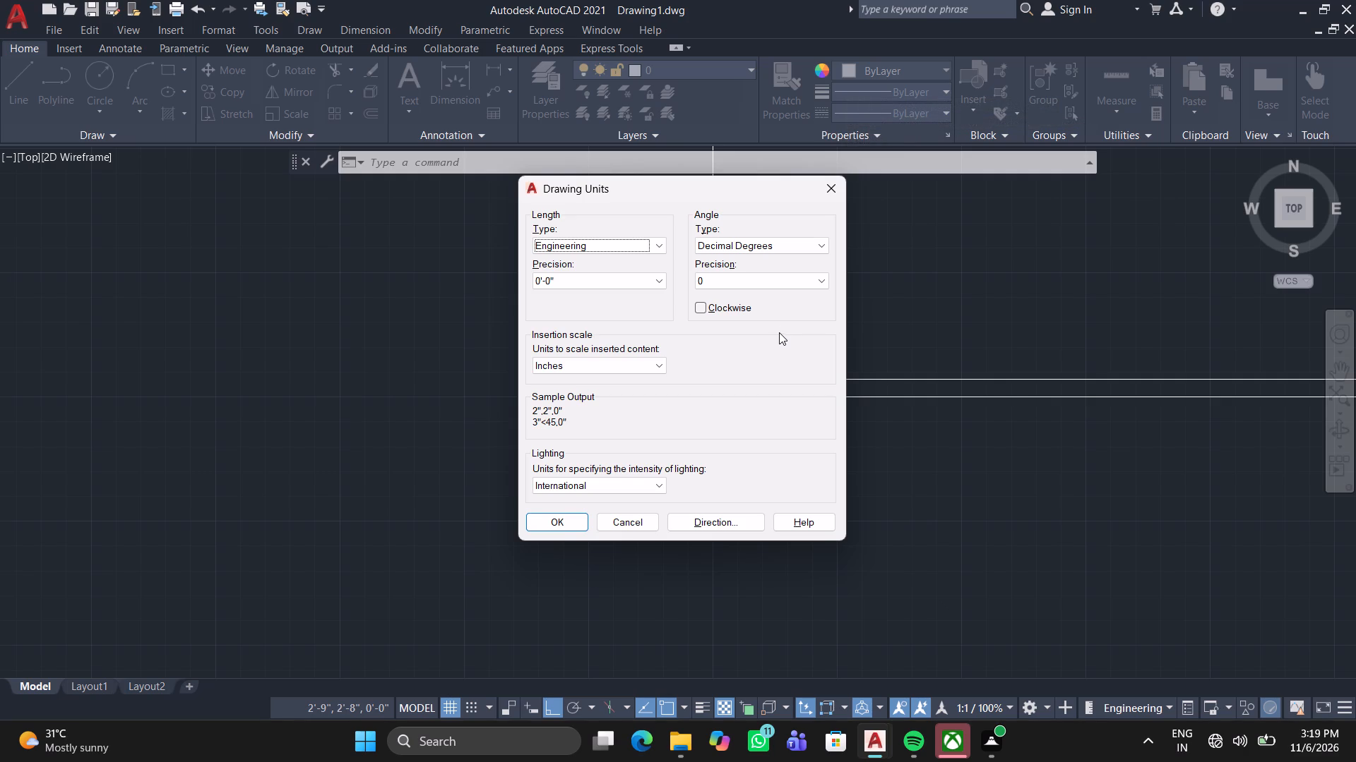
click(600, 238)
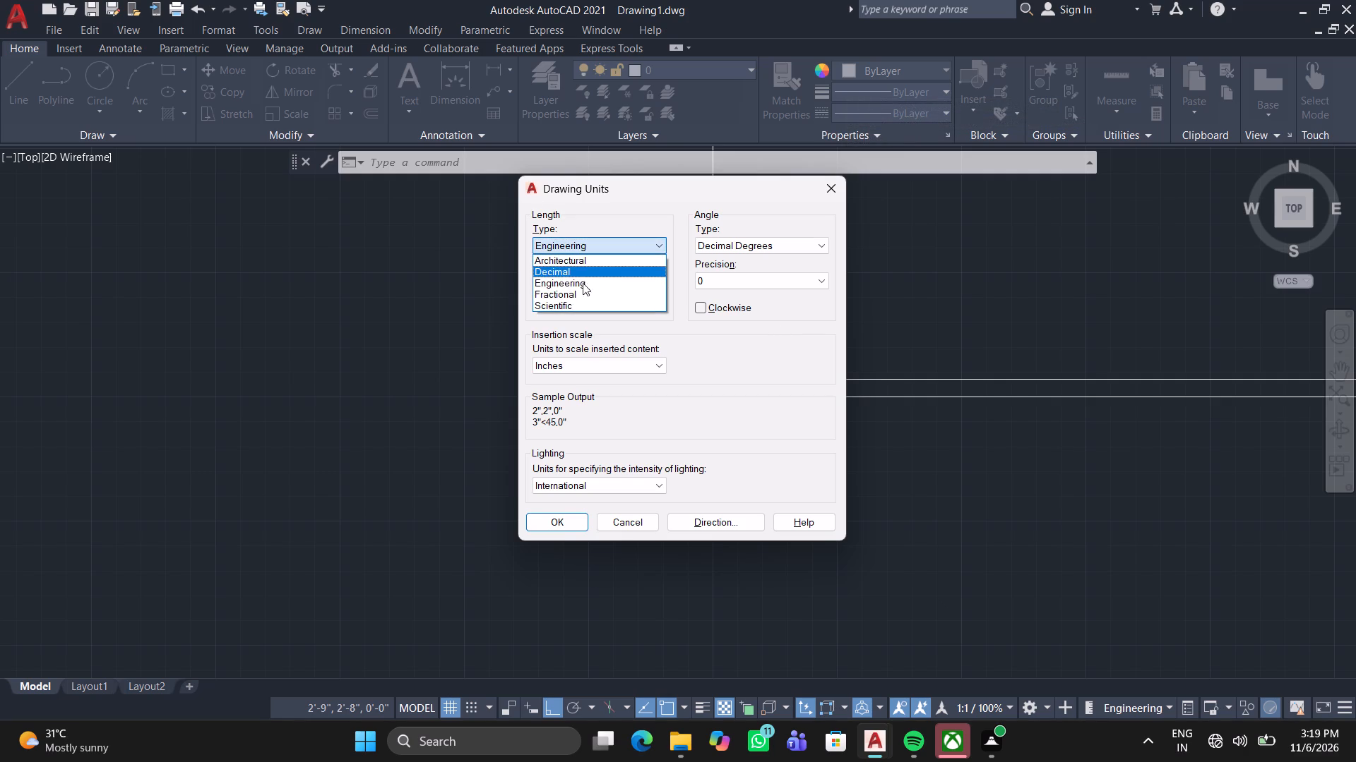
click(583, 284)
click(600, 275)
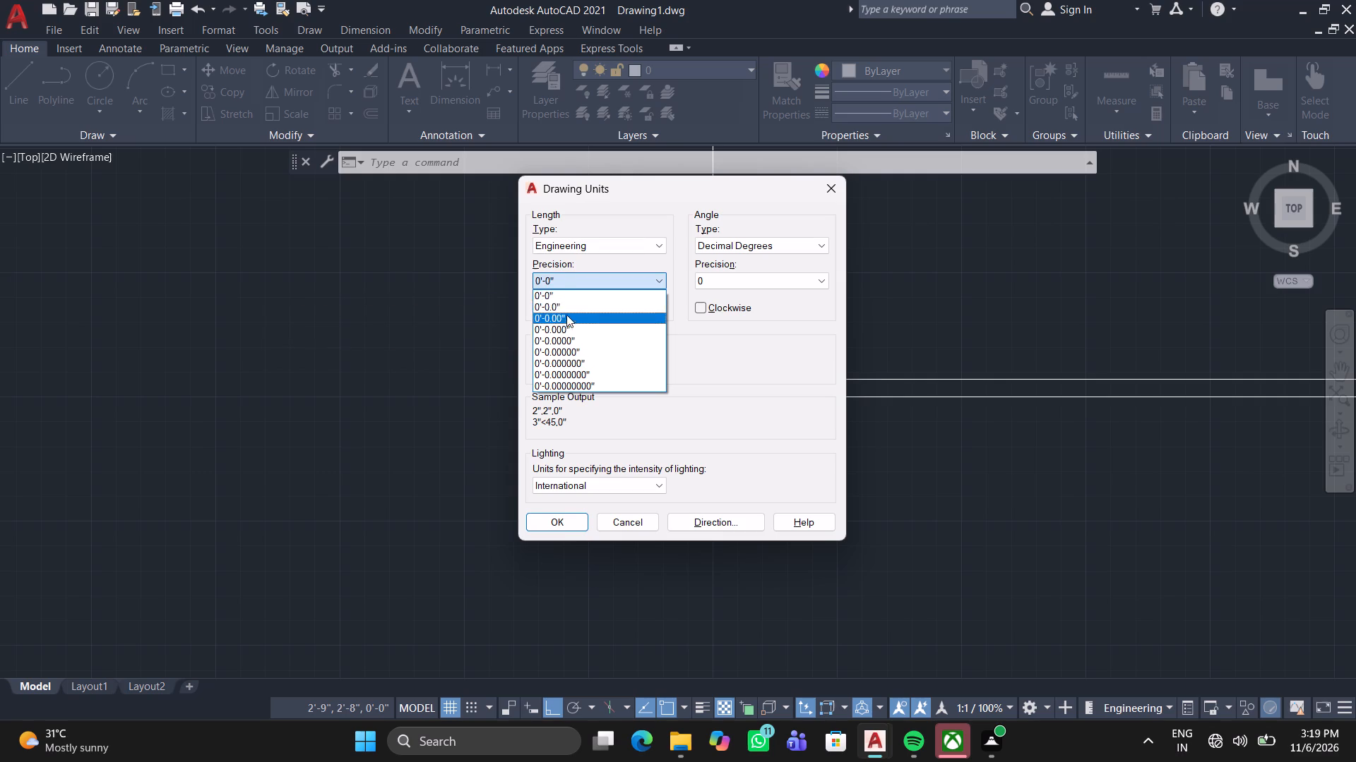
click(575, 294)
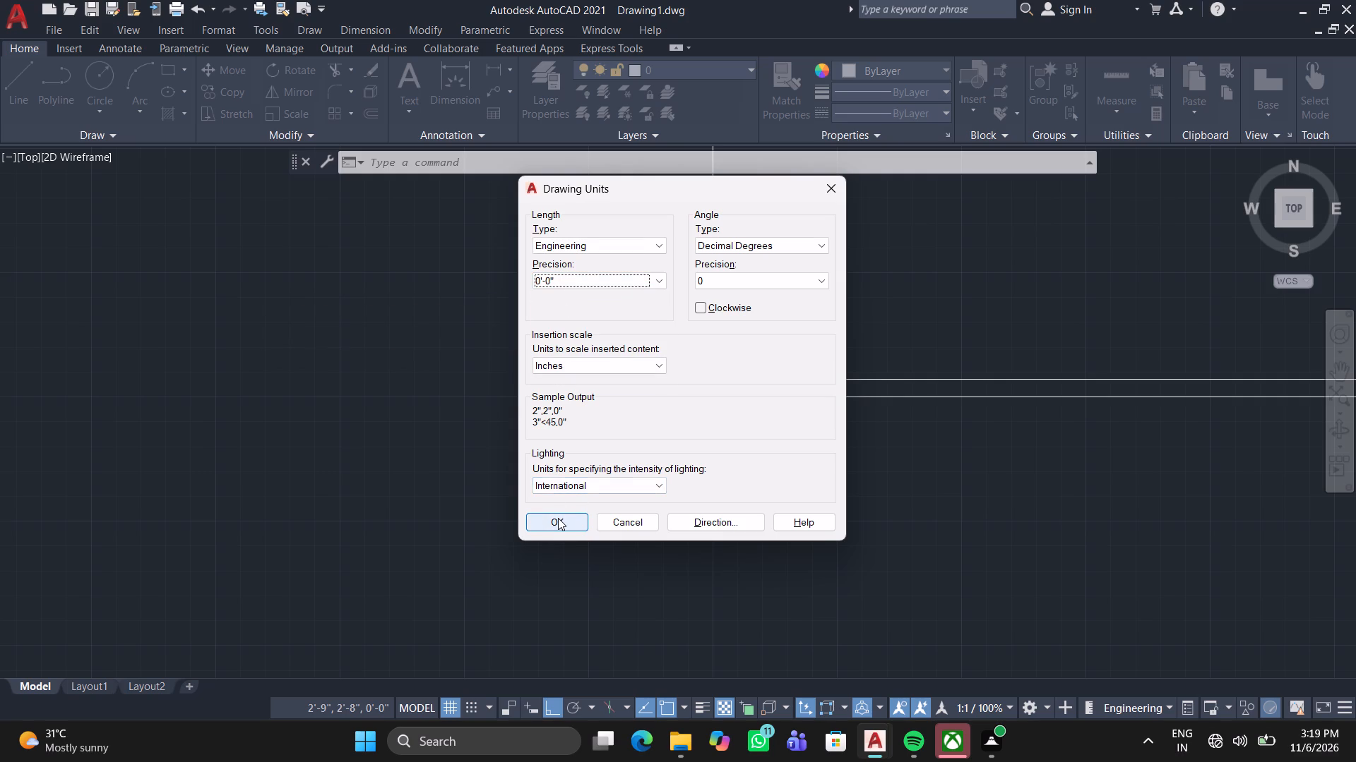
click(558, 518)
Offset the 30' vertical line at the origin by 9" to the right to form the left wall.
scroll(794, 318, down, 3)
middle_drag(794, 322, 583, 516)
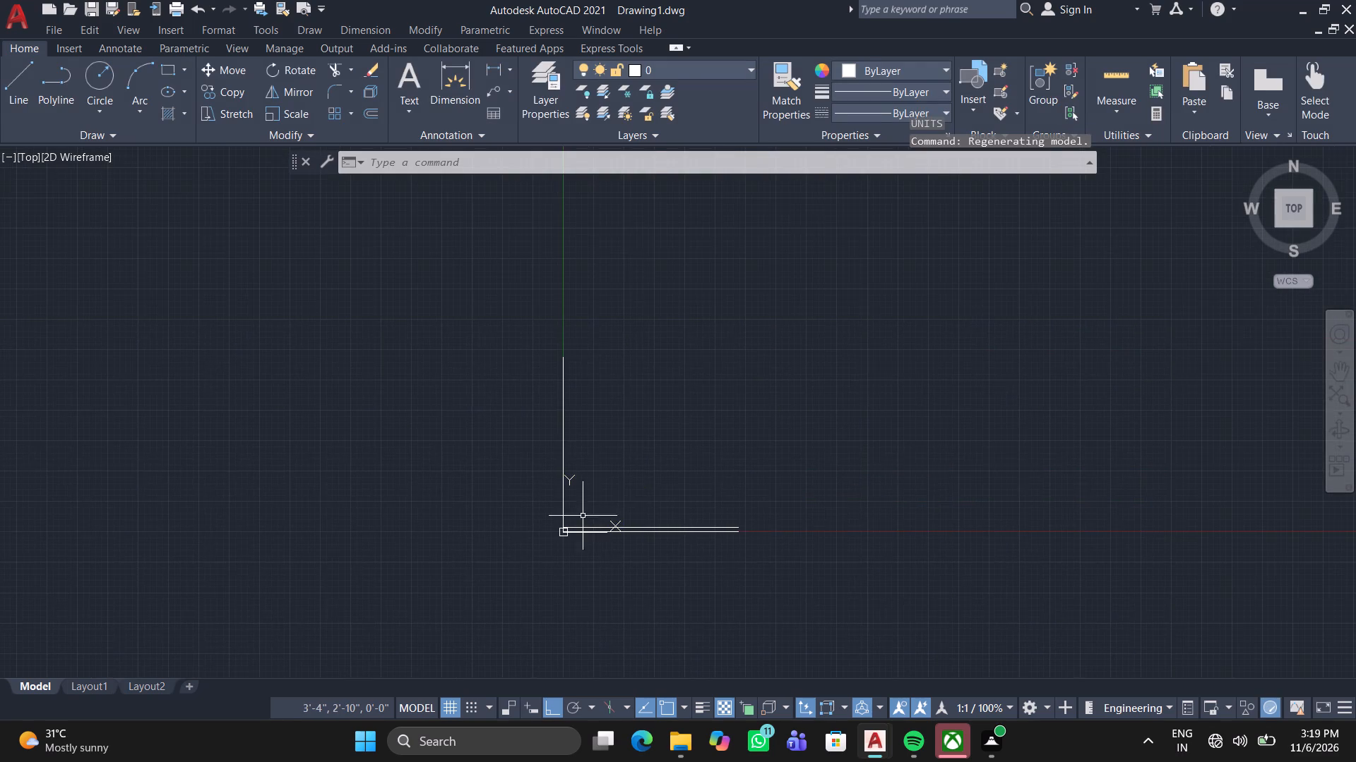
scroll(587, 502, up, 2)
middle_click(592, 501)
scroll(591, 505, down, 2)
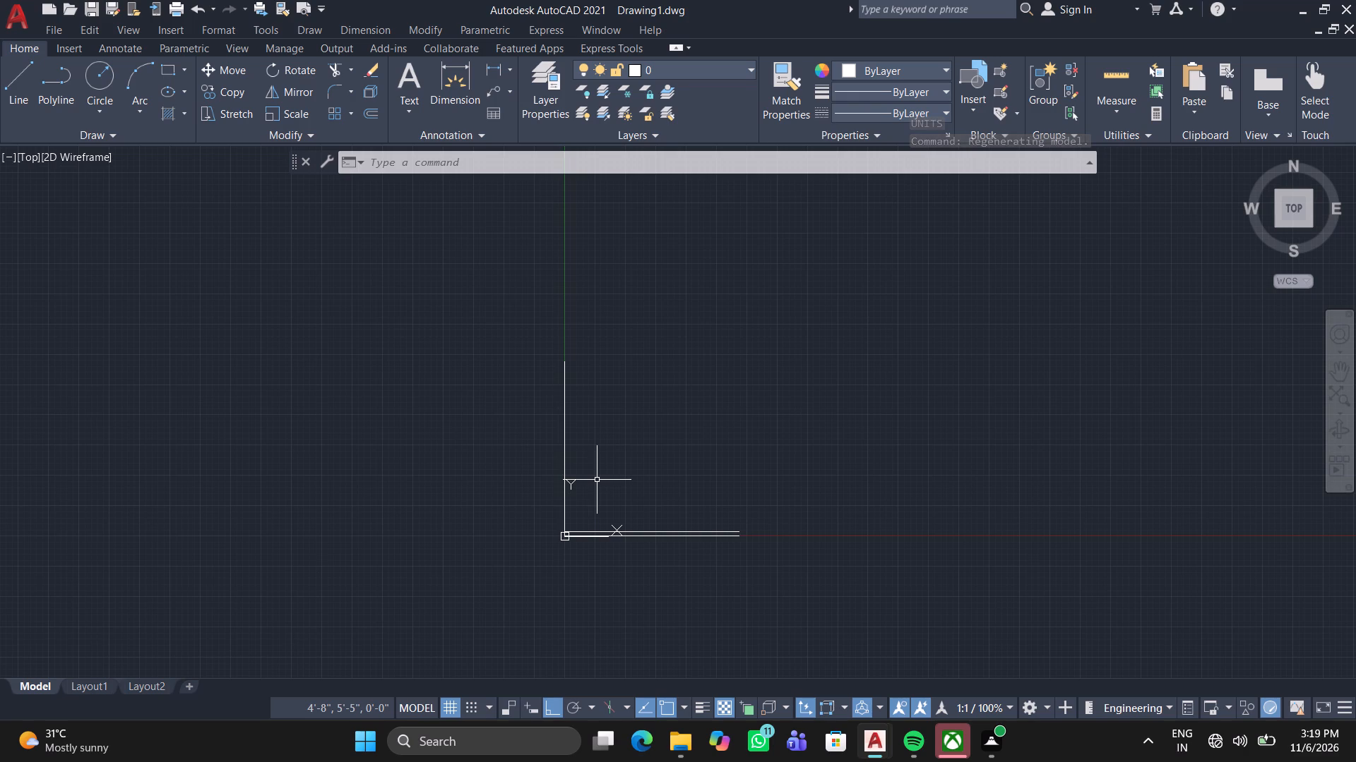
key(Escape)
key(o)
key(Return)
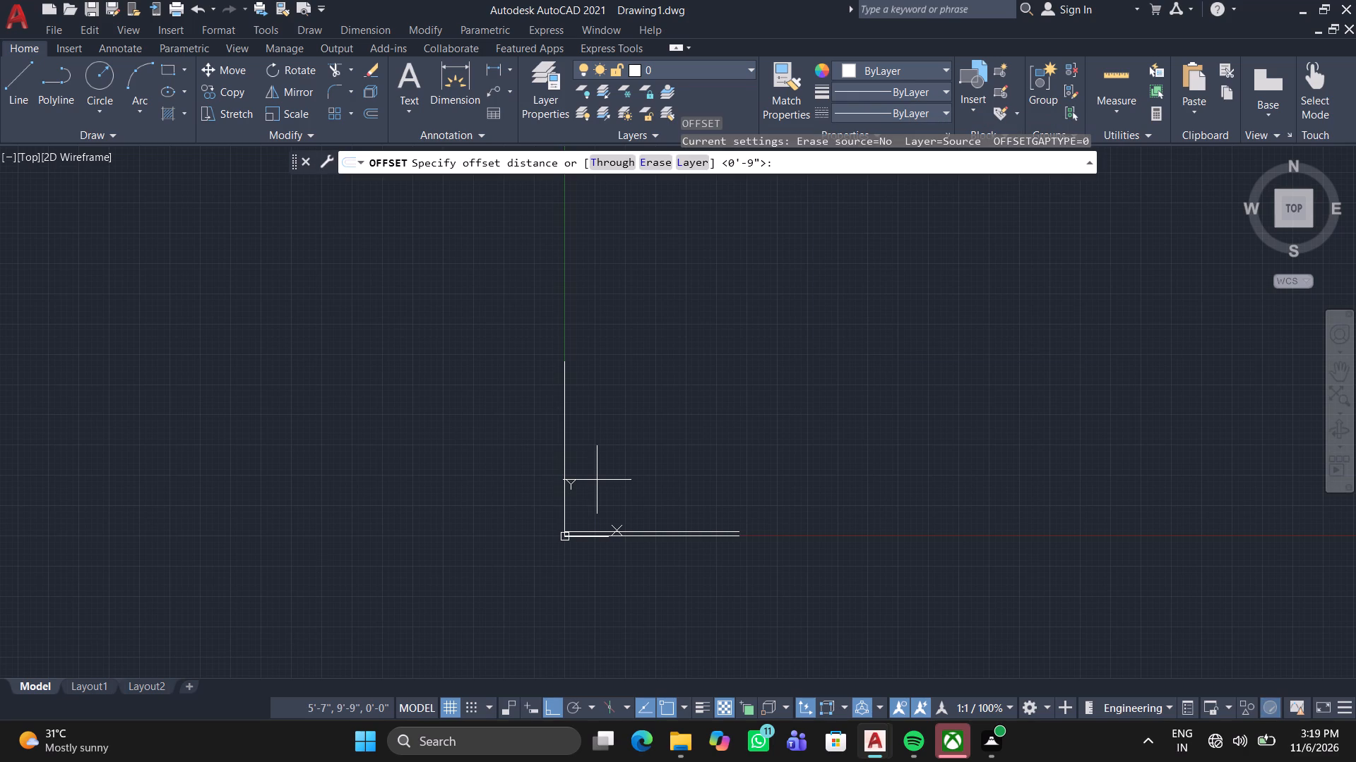
key(space)
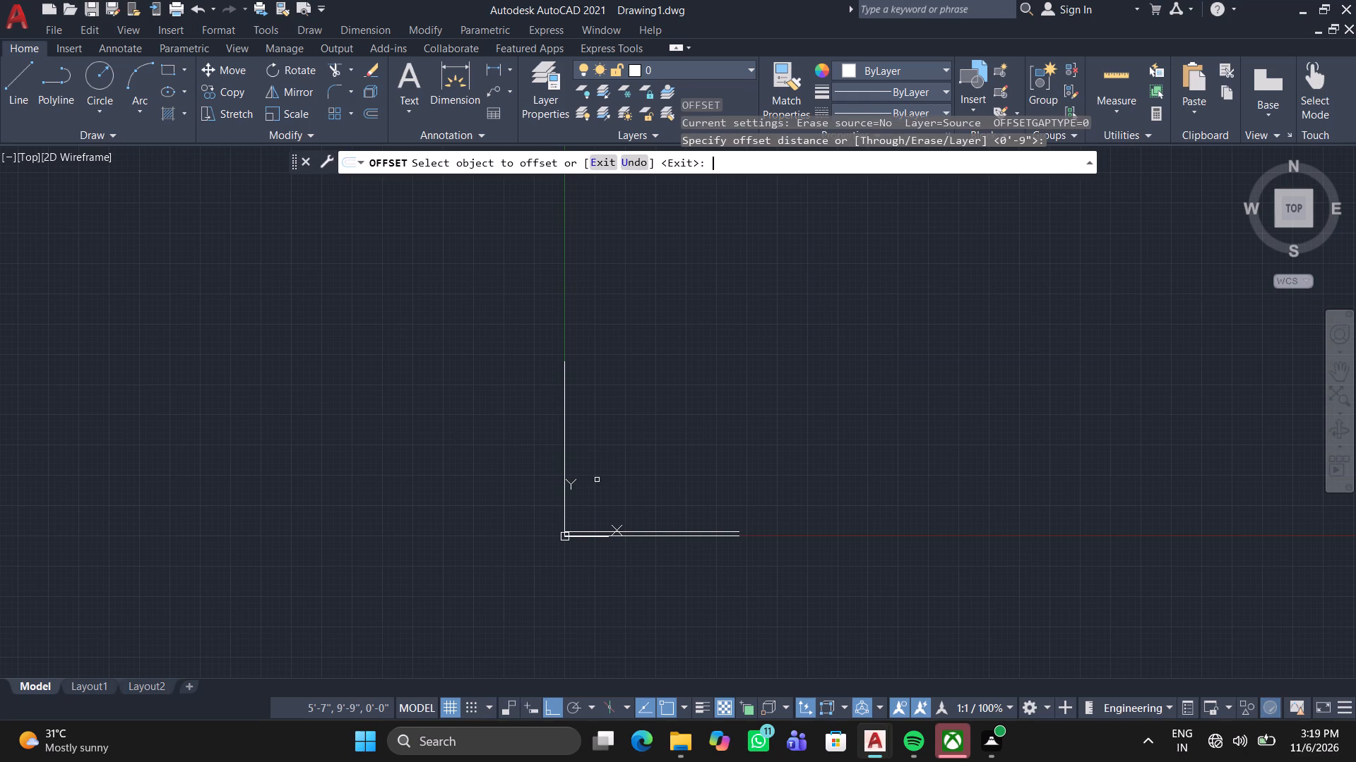
scroll(595, 457, up, 3)
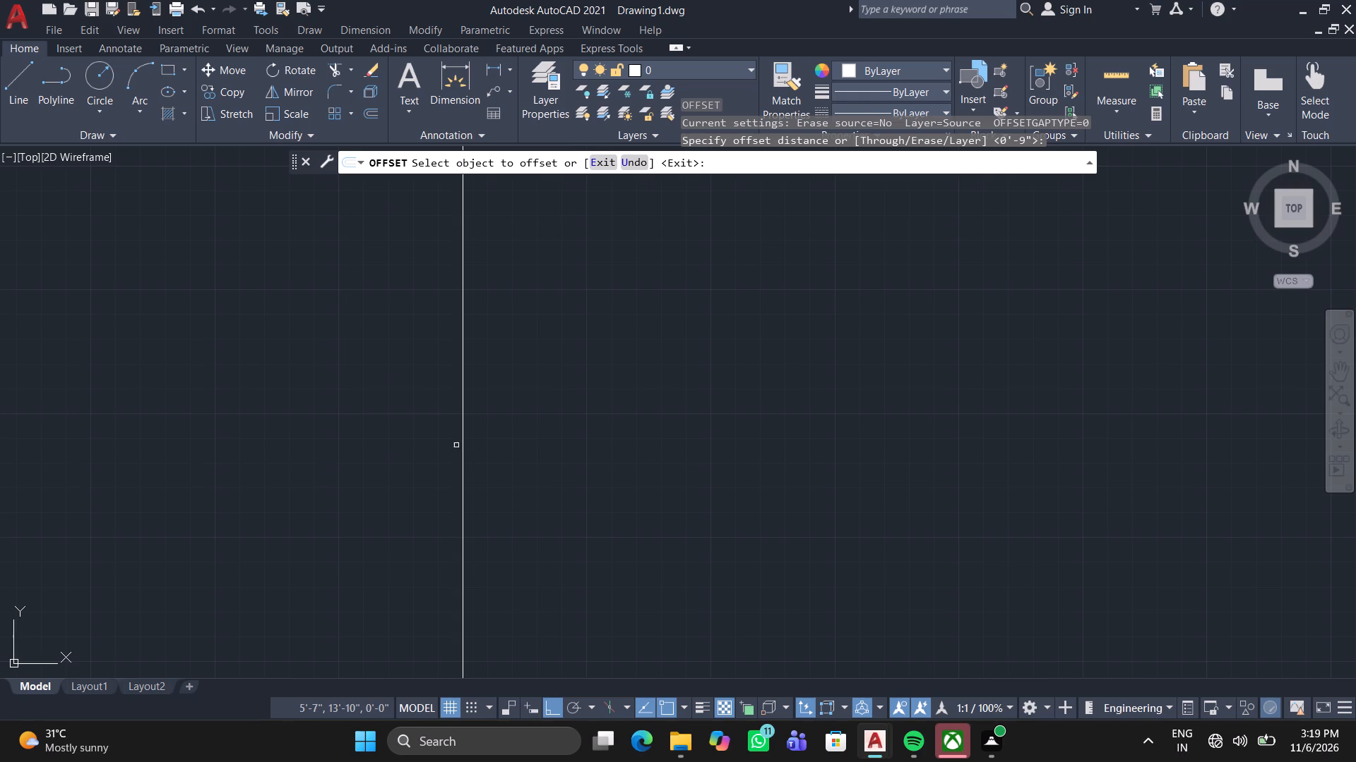
click(460, 445)
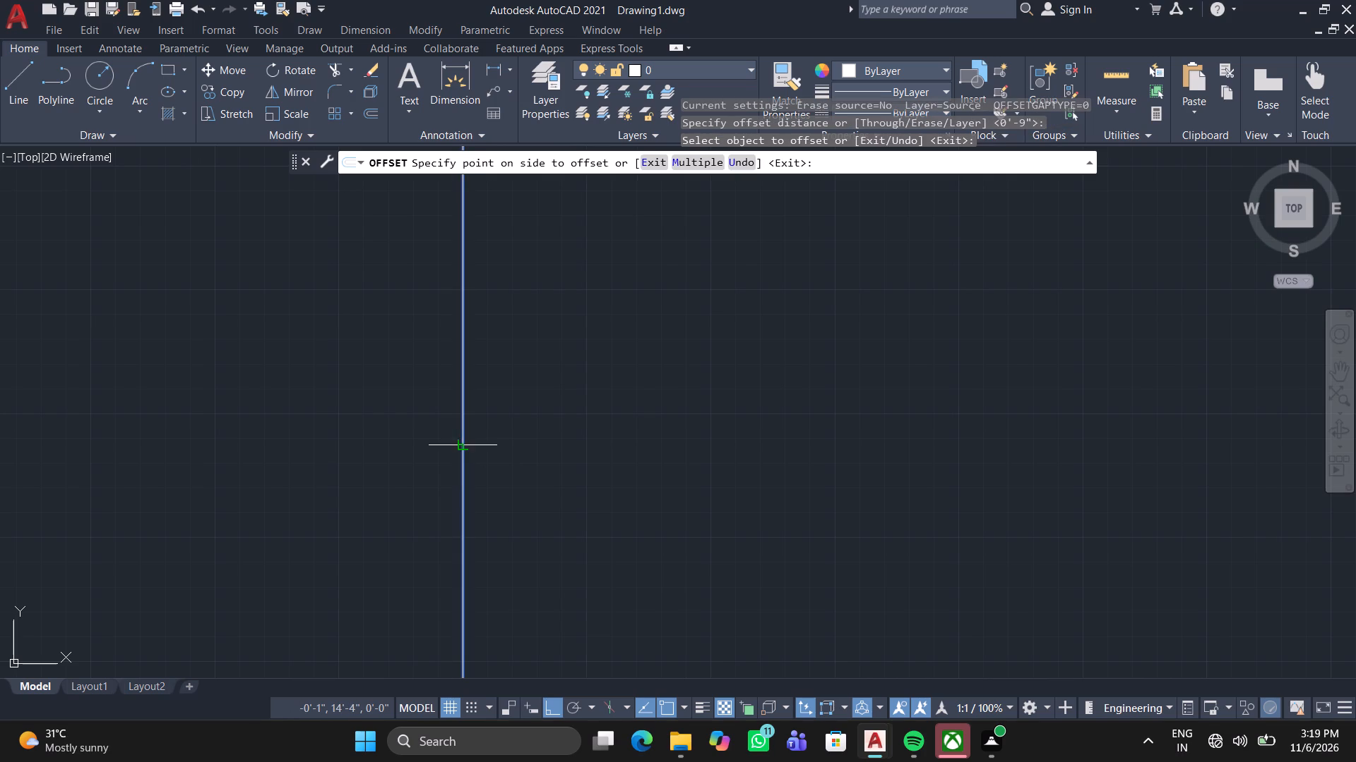
click(643, 437)
scroll(635, 436, up, 1)
scroll(634, 442, down, 4)
middle_drag(633, 444, 615, 421)
scroll(655, 489, up, 2)
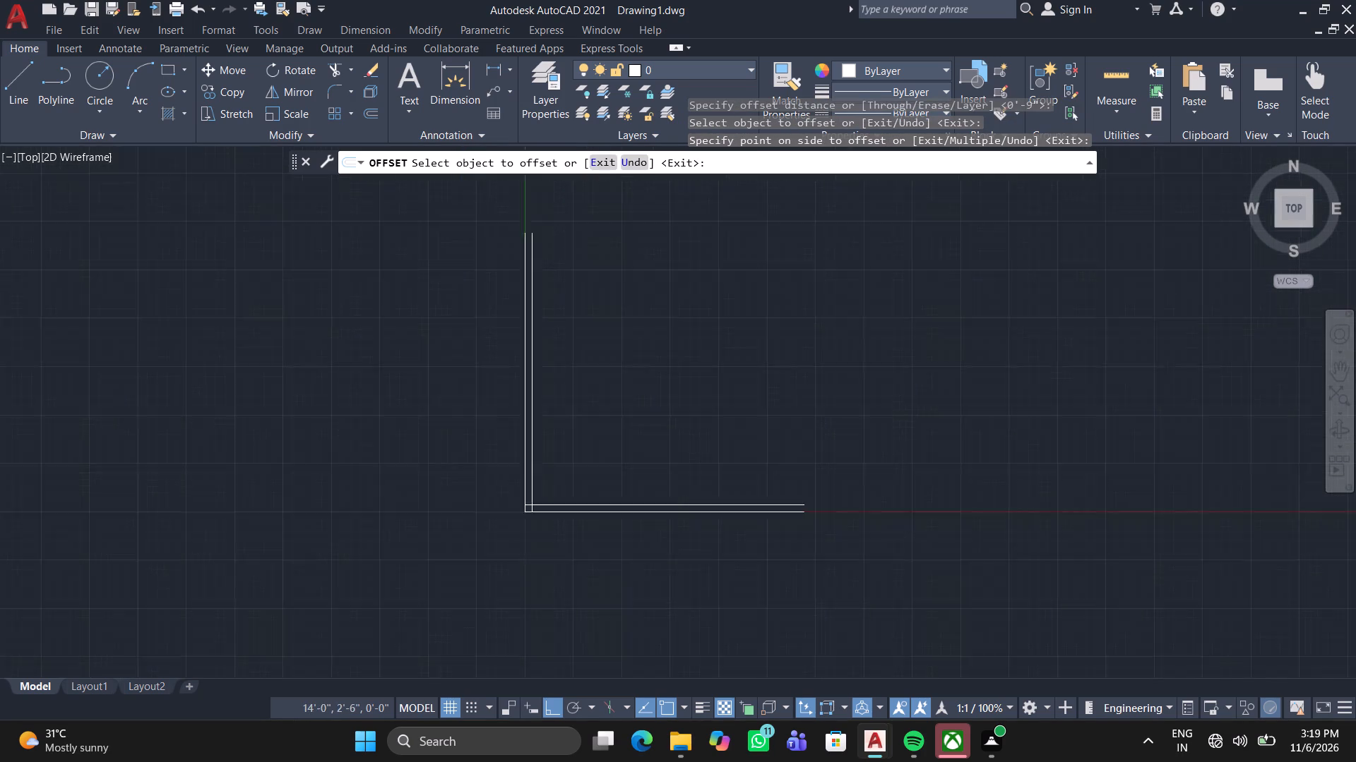
scroll(655, 489, up, 1)
middle_drag(656, 488, 691, 476)
scroll(691, 474, down, 1)
middle_drag(691, 476, 678, 519)
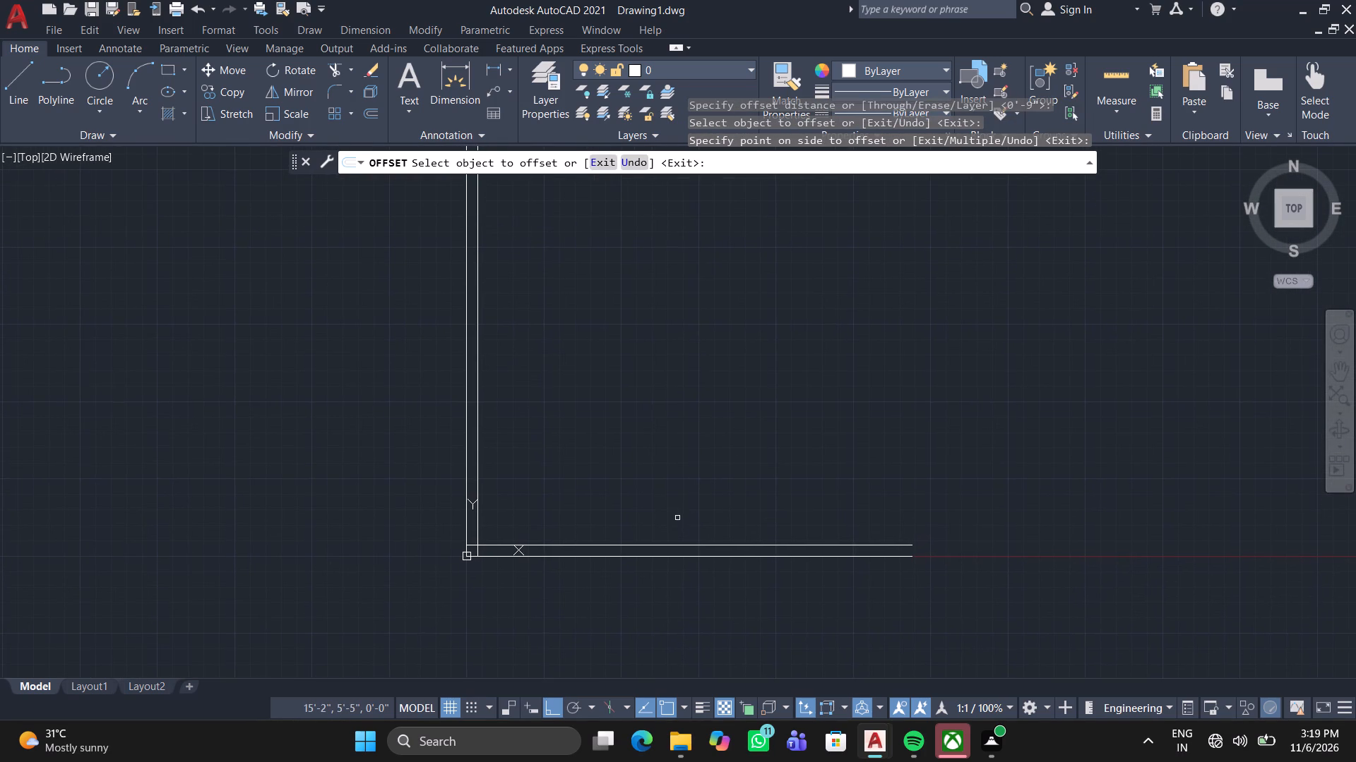
key(space)
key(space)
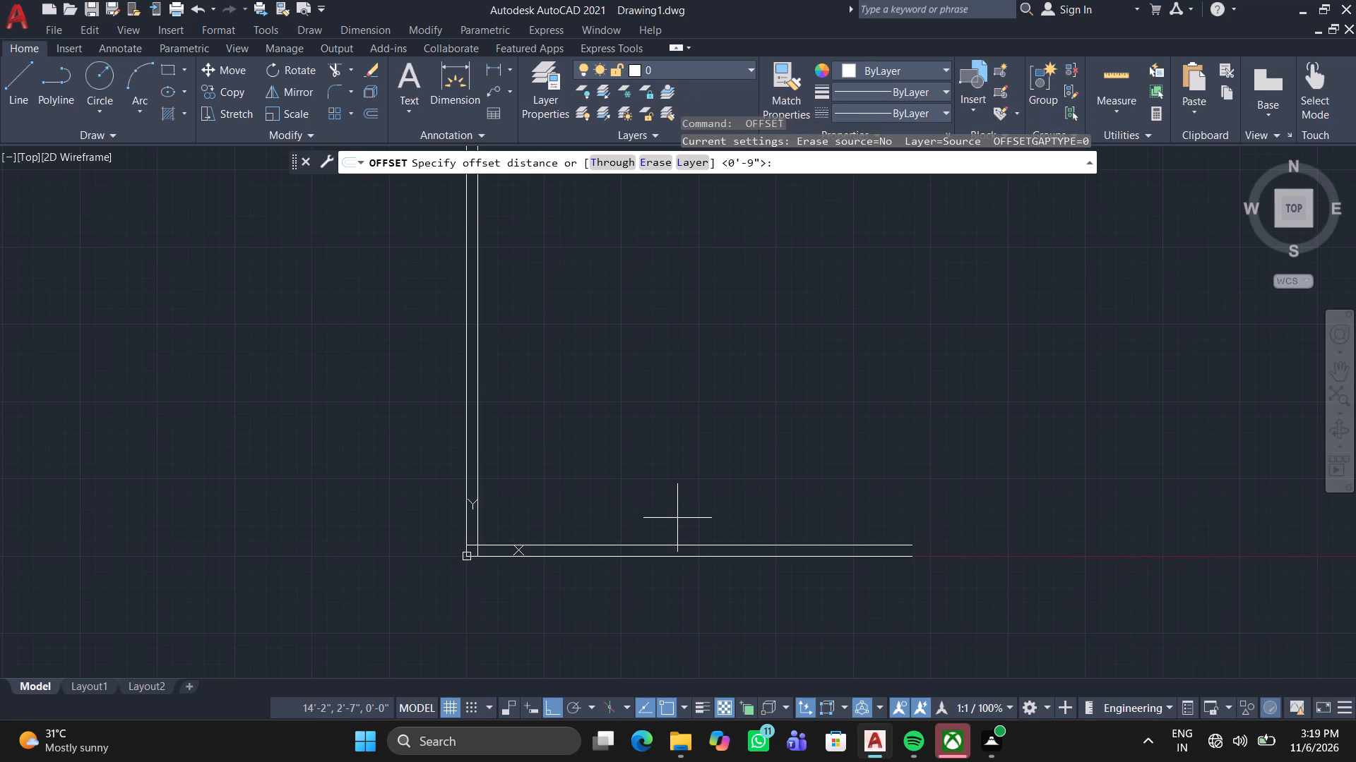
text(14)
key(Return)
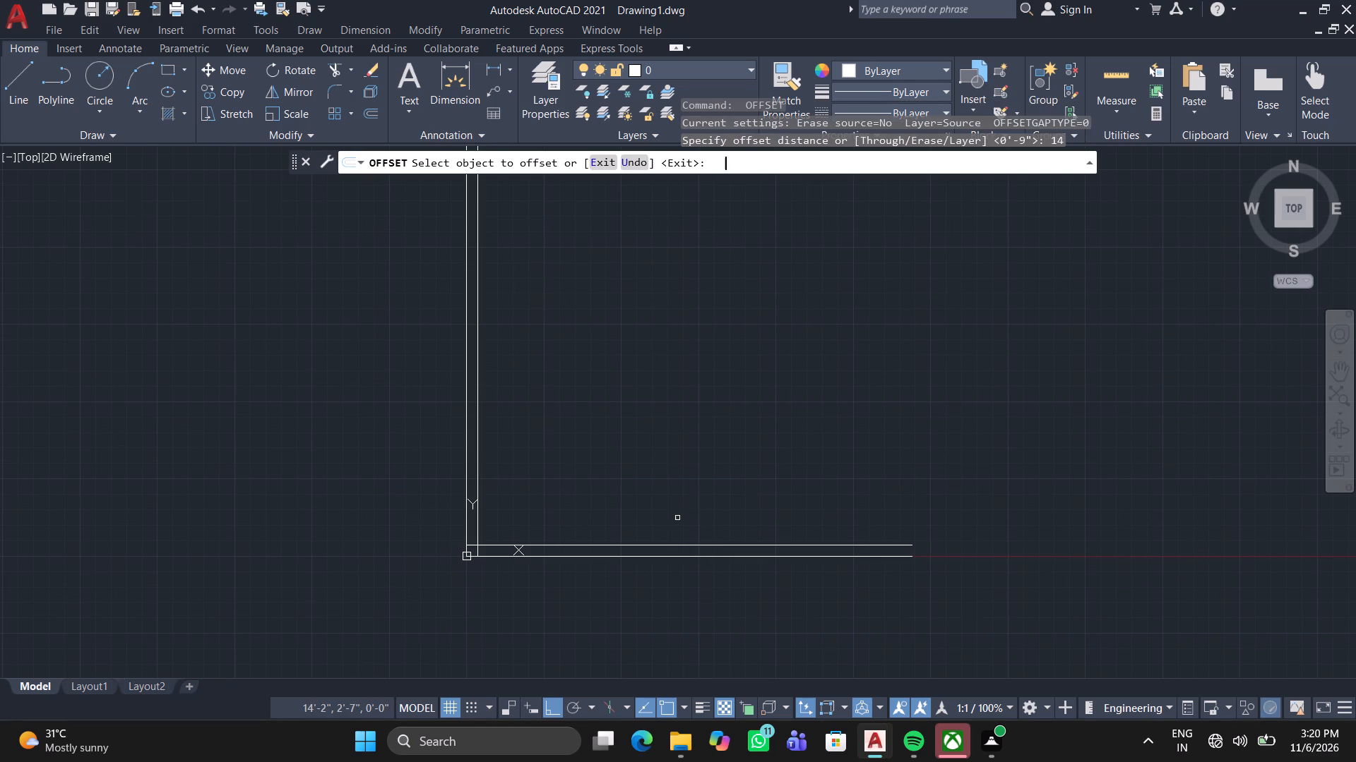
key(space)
Offset the left wall's inner vertical line 14' to the right.
key(space)
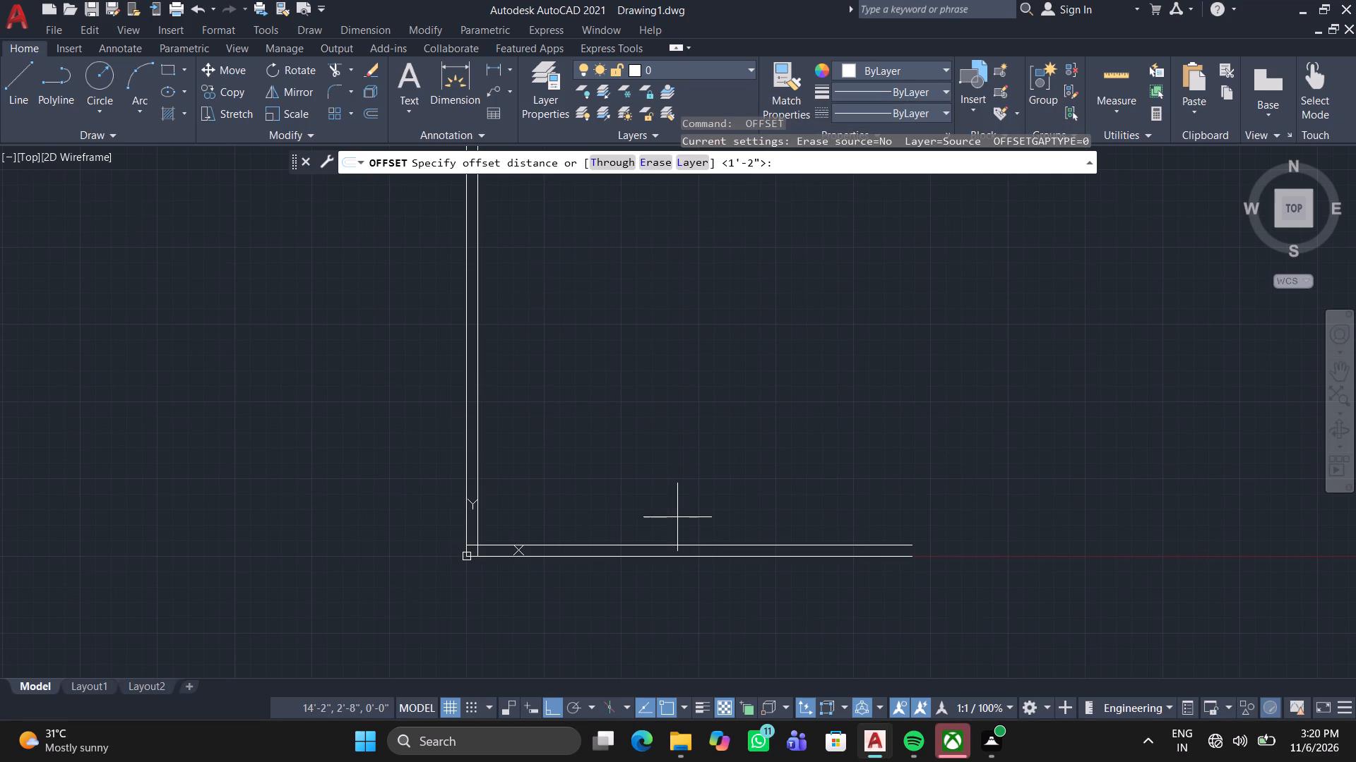
text(14)
key(apostrophe)
key(Return)
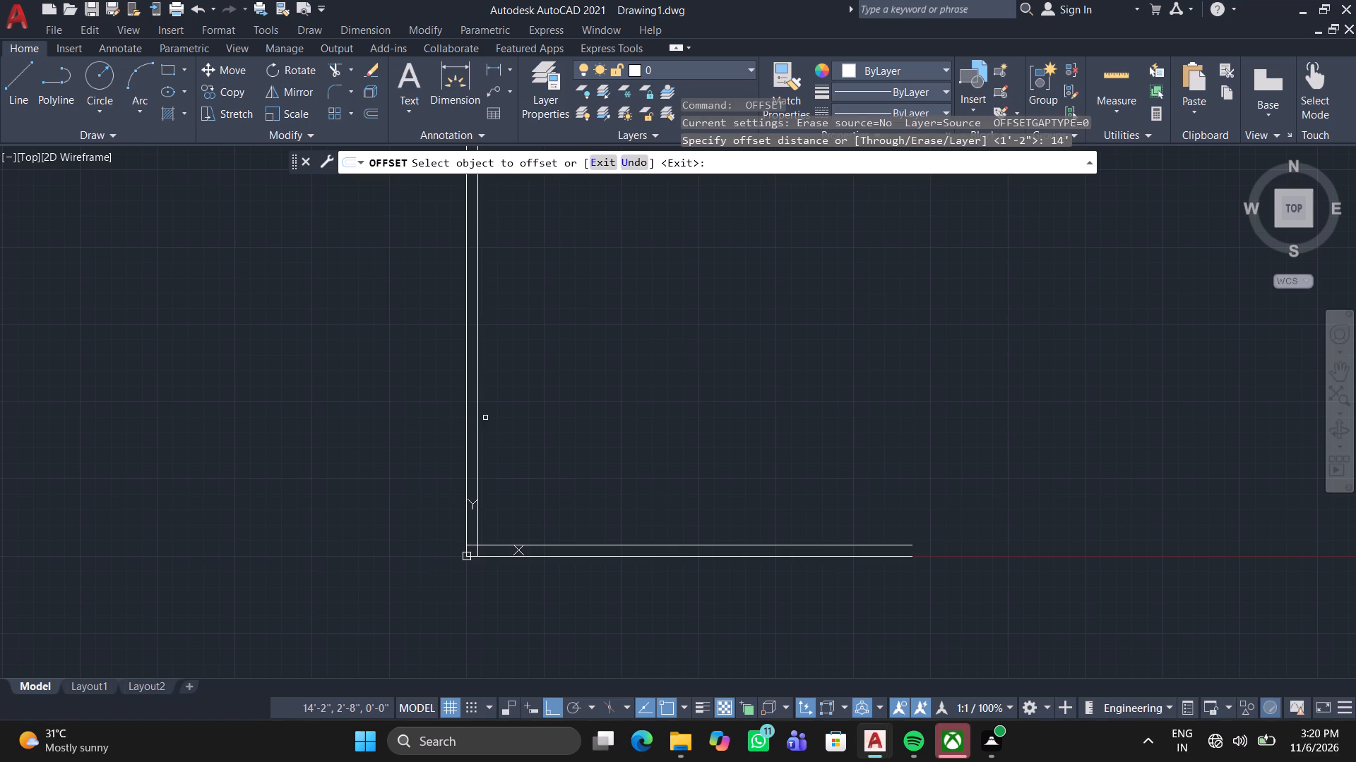
click(479, 421)
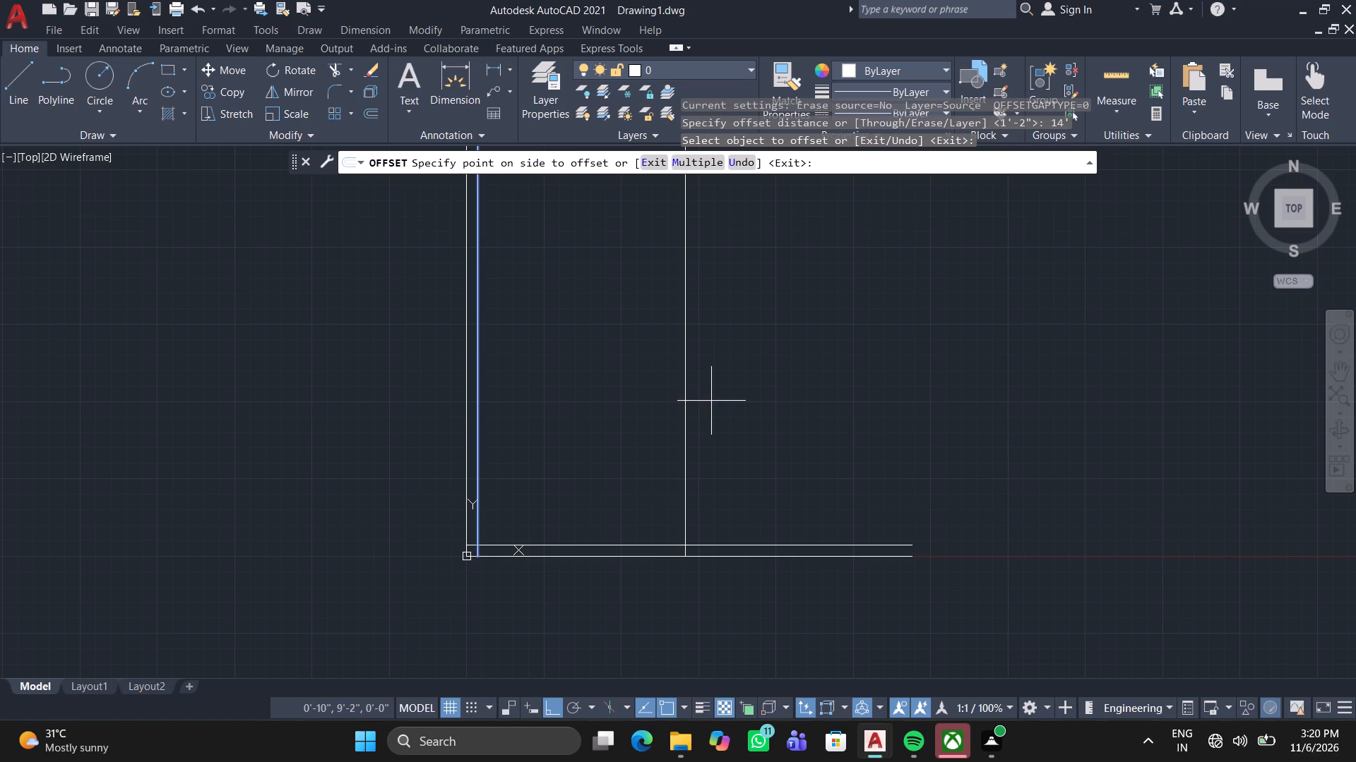
click(711, 401)
key(space)
Offset the bottom wall's inner horizontal line upward by 13'4".
key(space)
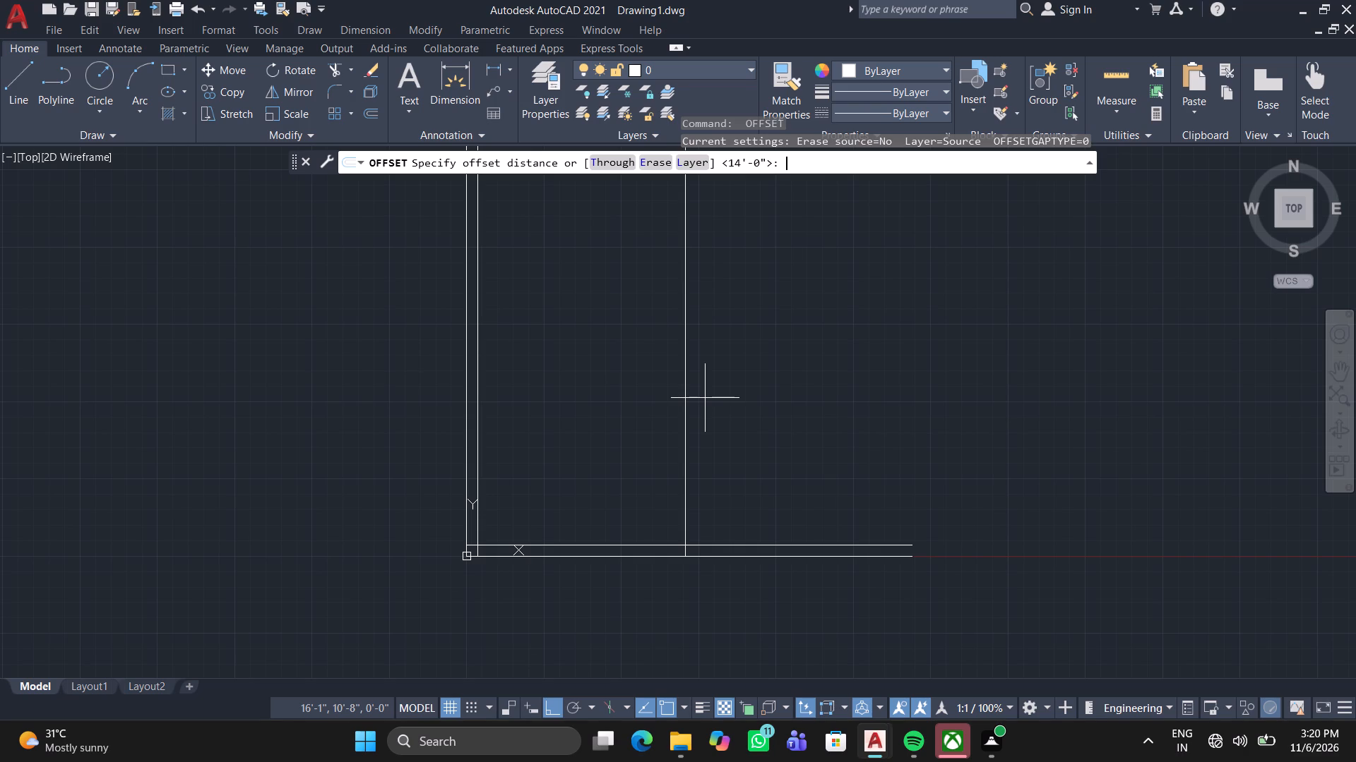
text(13)
key(apostrophe)
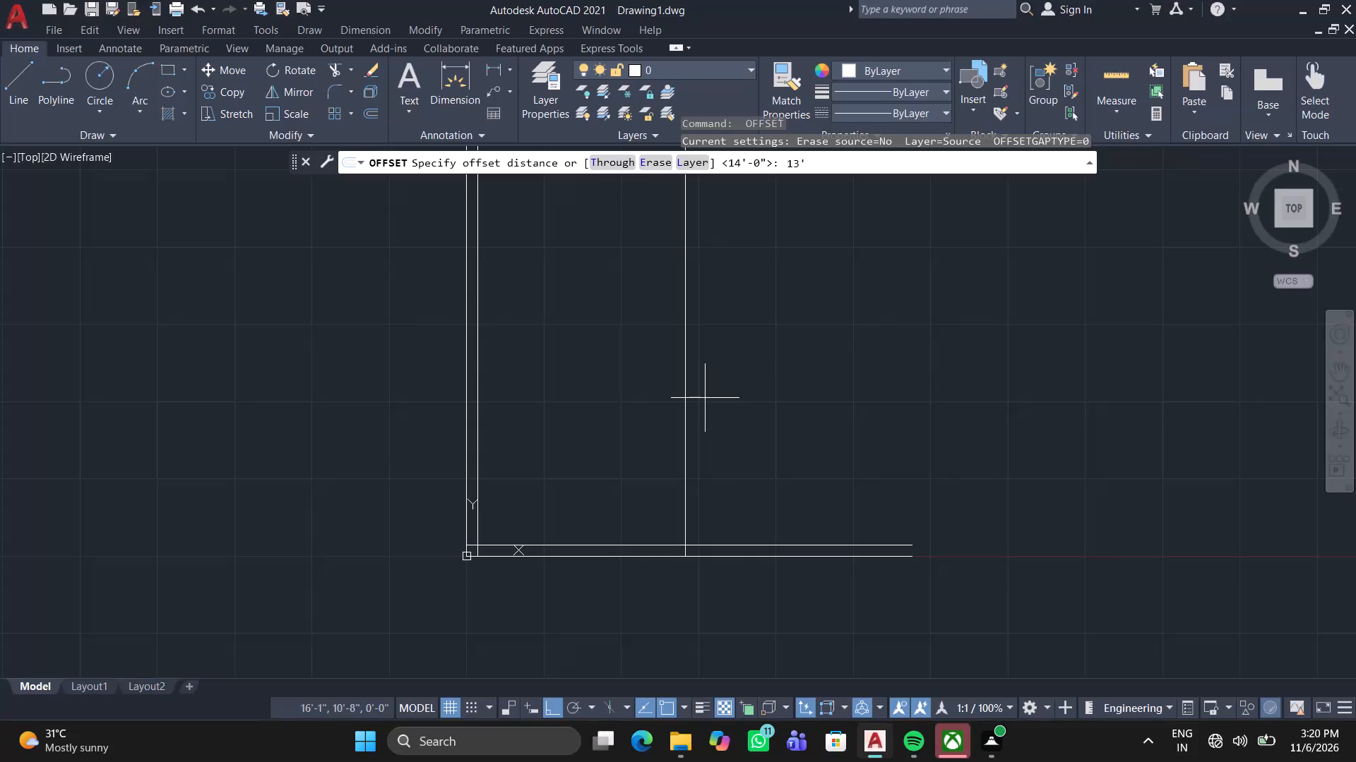
key(4)
key(Return)
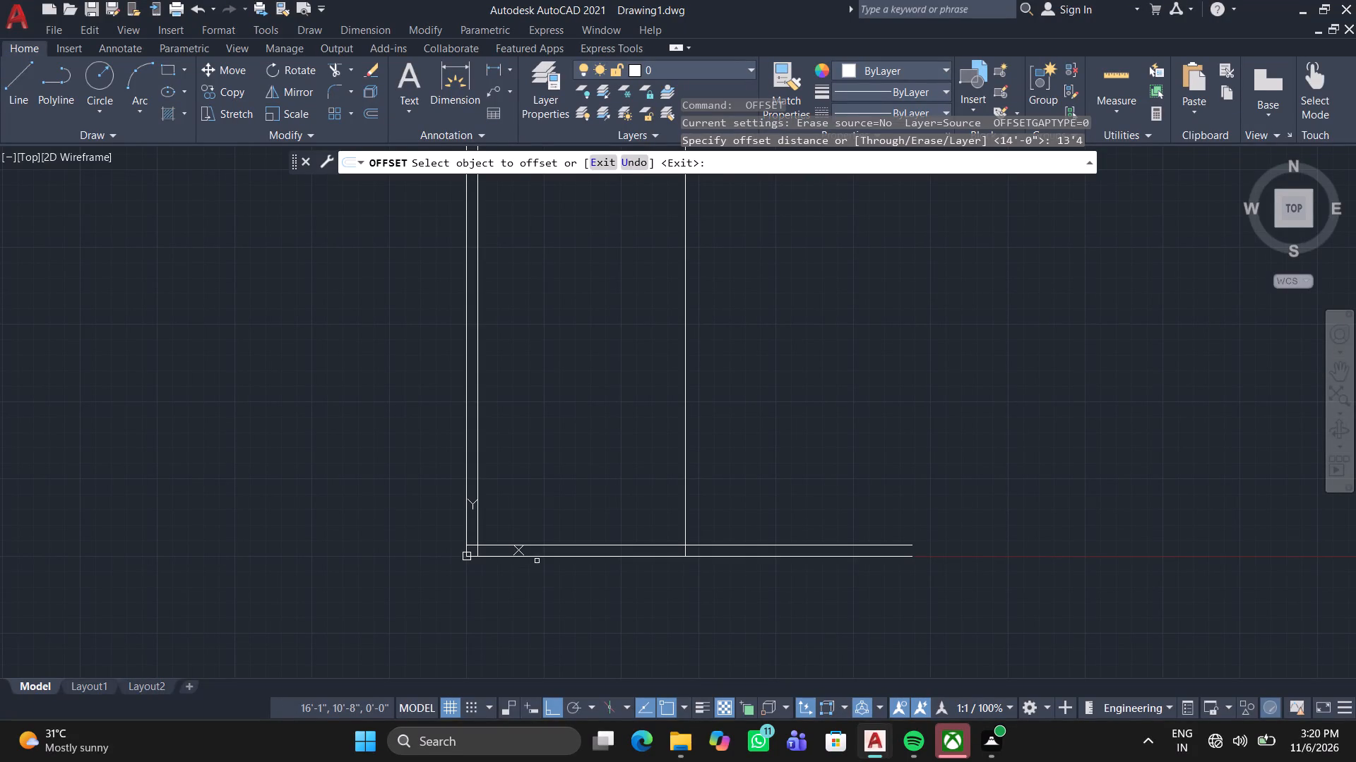
click(576, 543)
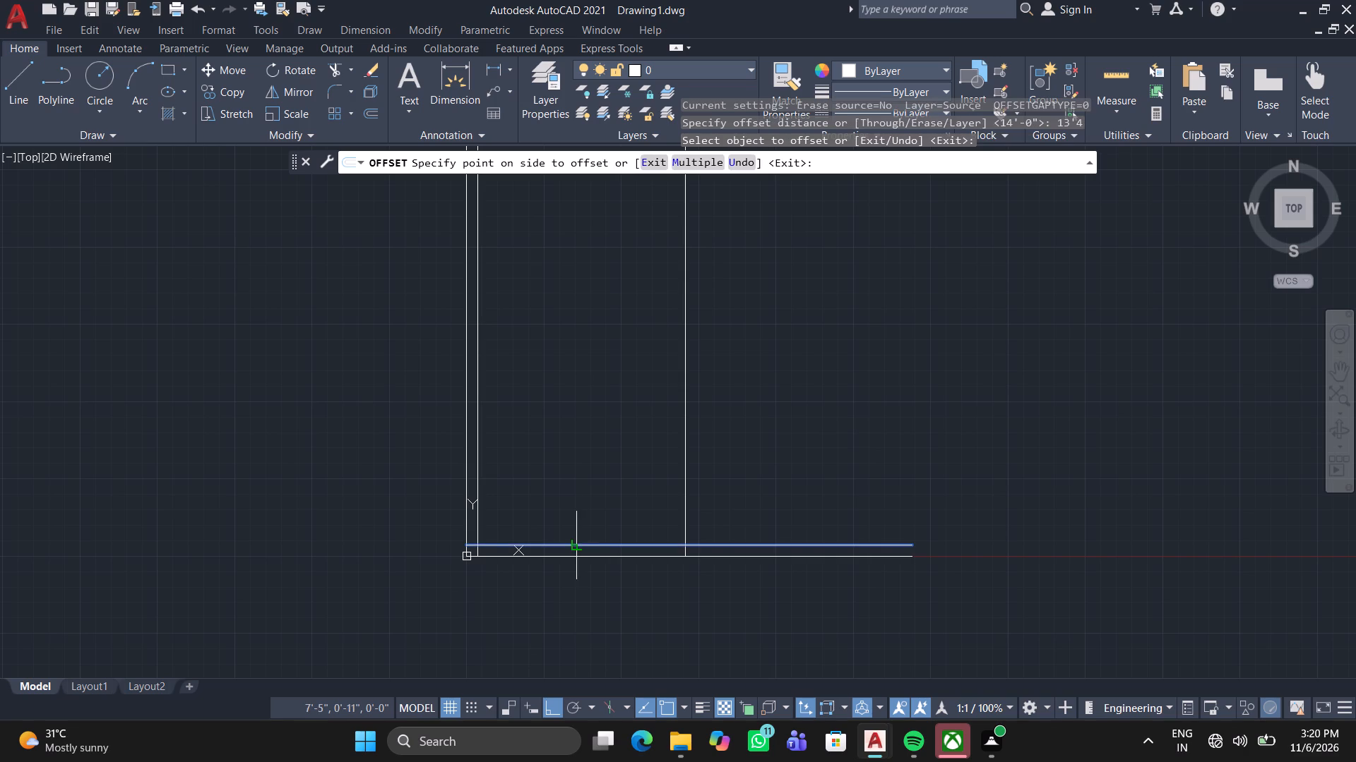
click(631, 466)
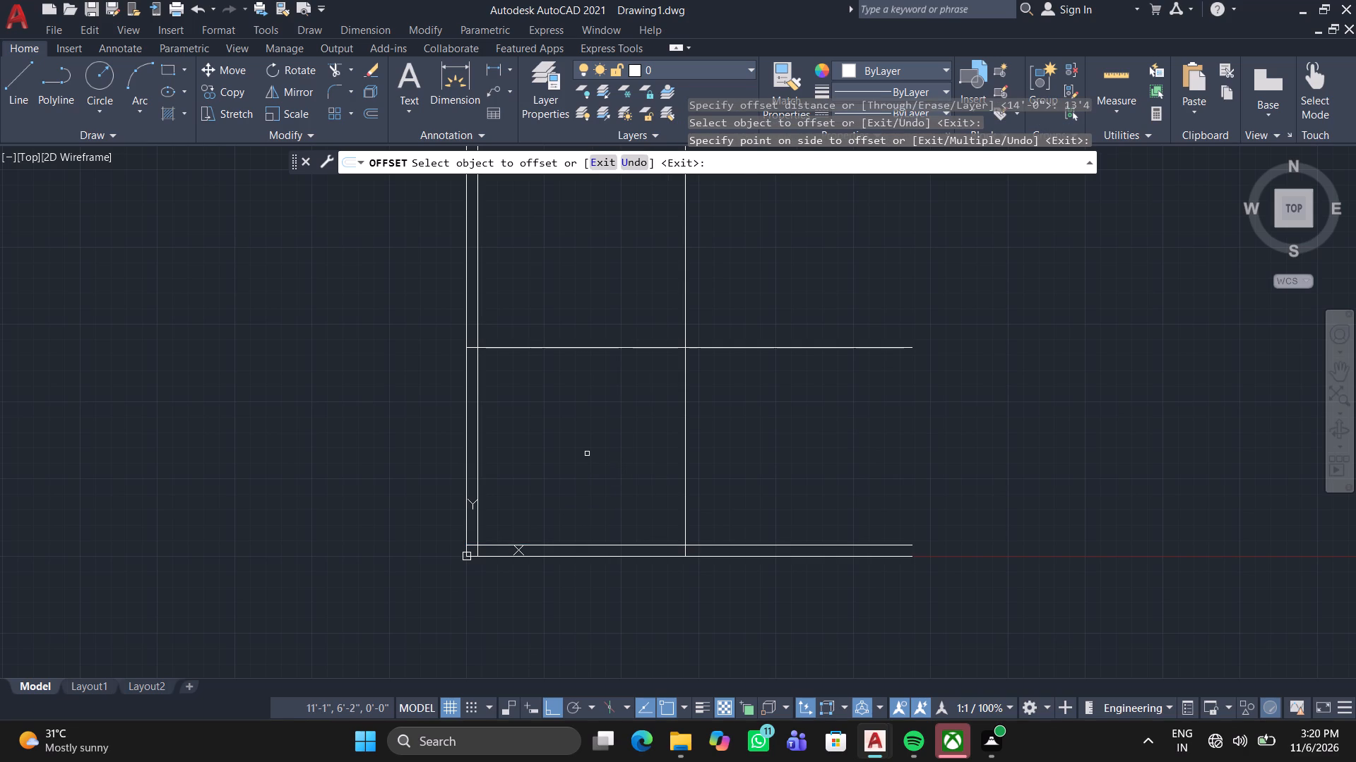
key(space)
Offset the upper horizontal line upward and the interior vertical line to the right, each by 9", to form the room's walls.
key(space)
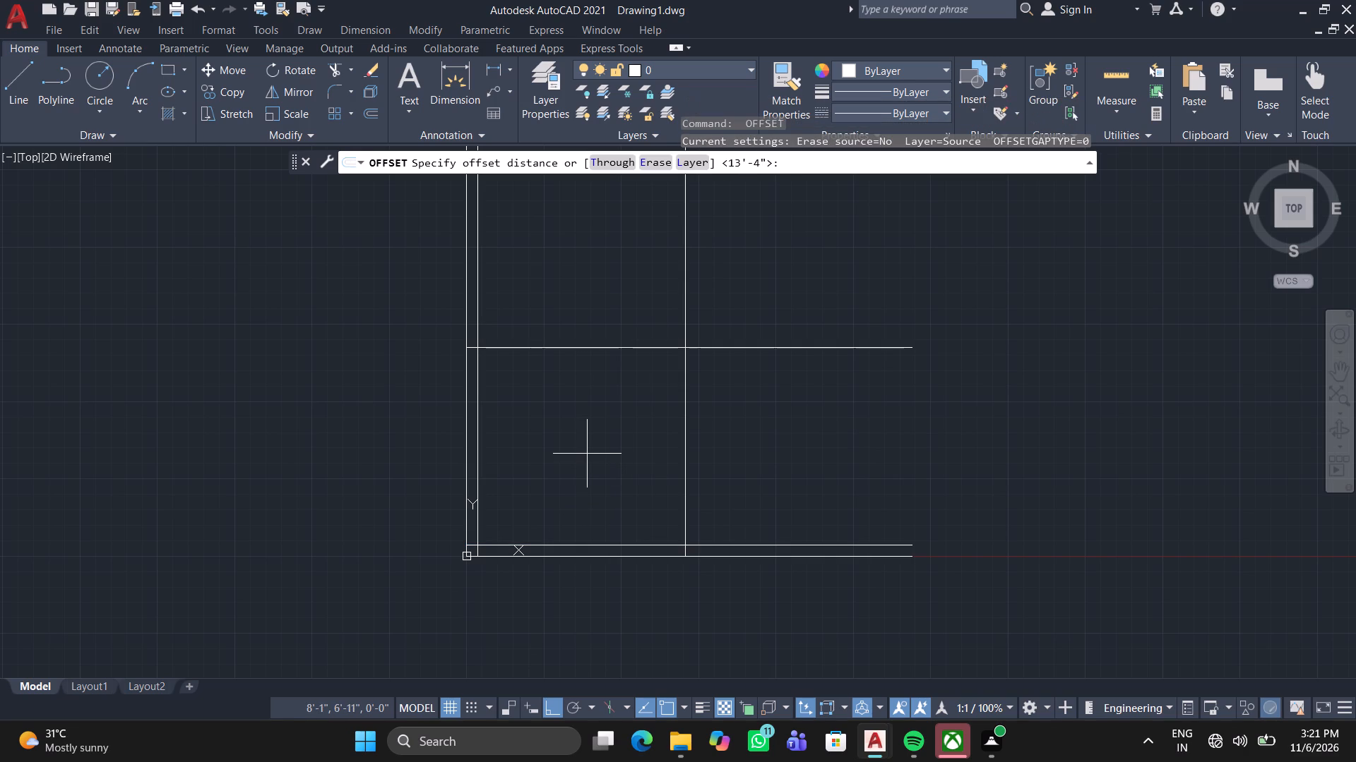
key(9)
key(Return)
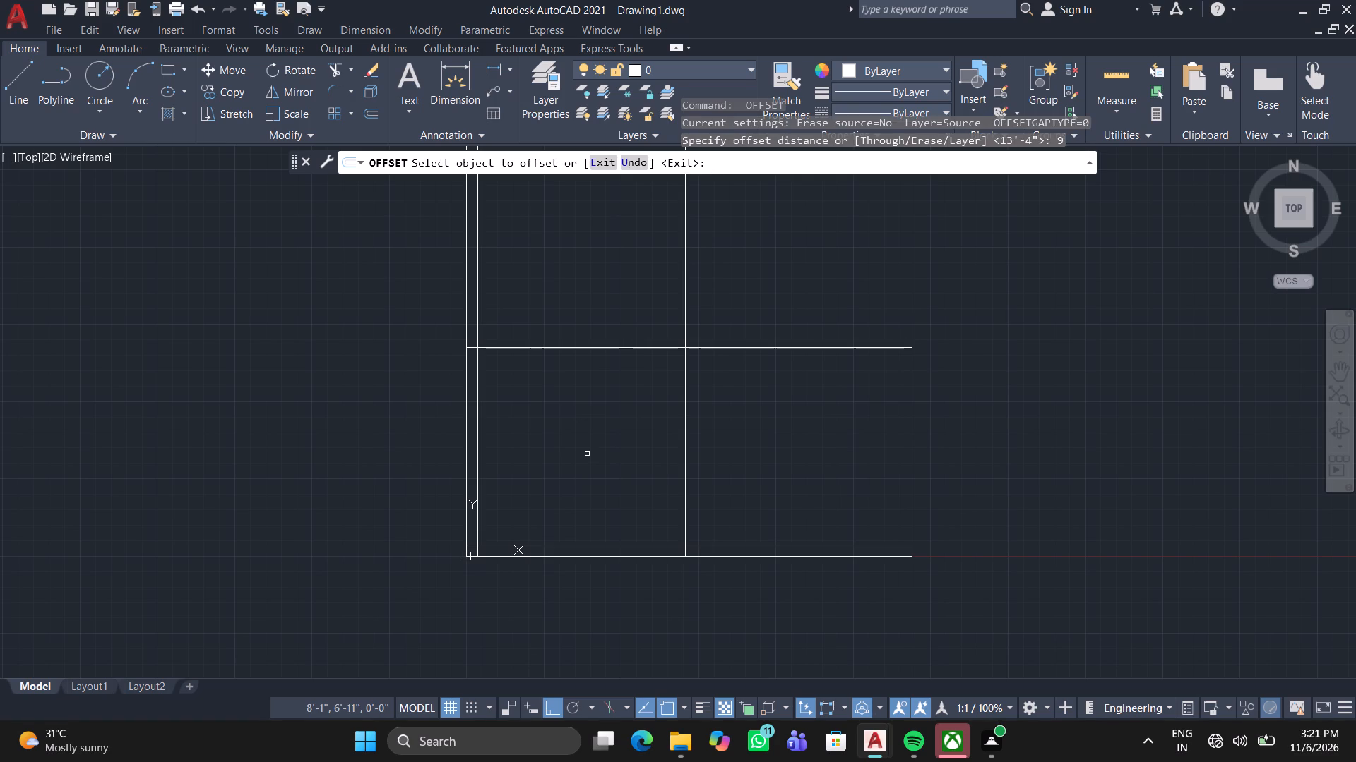
click(601, 348)
click(616, 303)
click(686, 378)
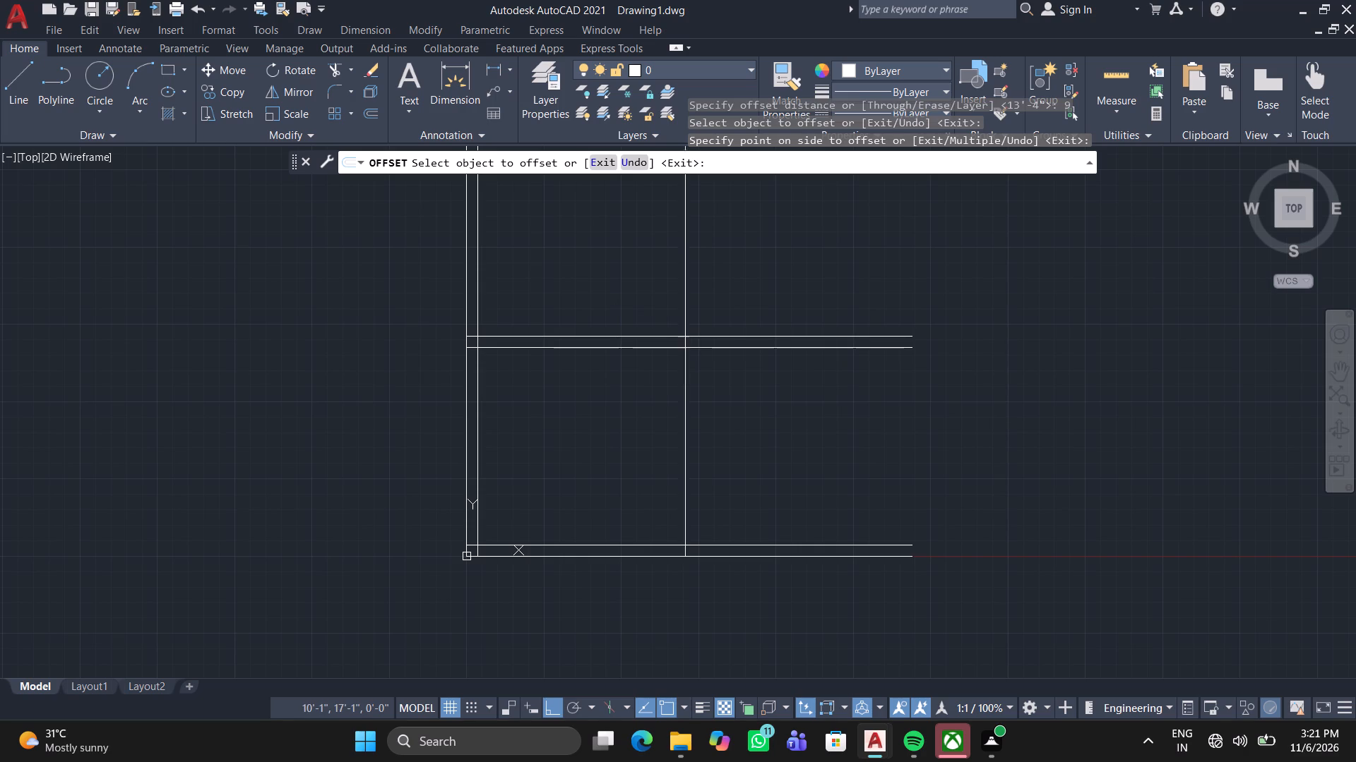
click(767, 385)
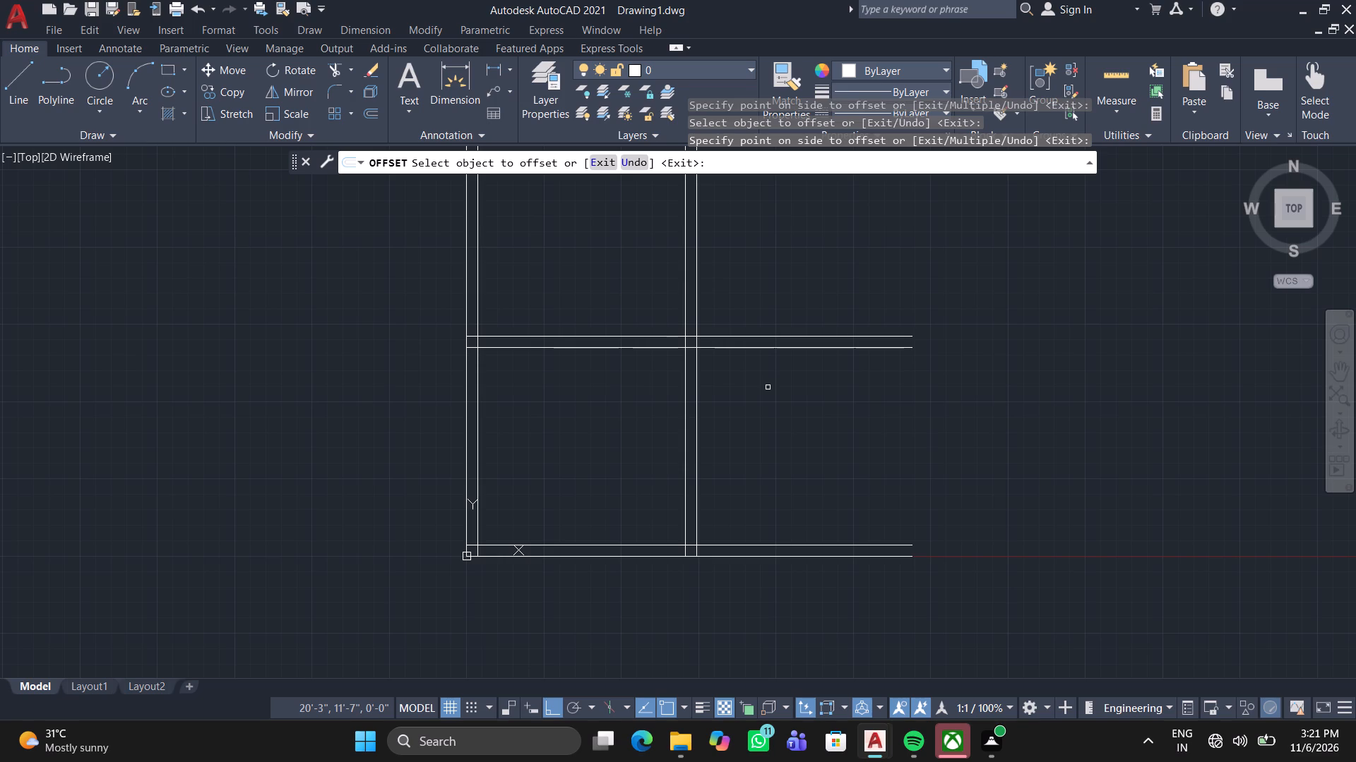
Draw a horizontal line about 44' long to the right from the bottom end of the room's right wall outer line.
scroll(890, 109, down, 2)
middle_drag(843, 278, 769, 403)
scroll(840, 296, down, 1)
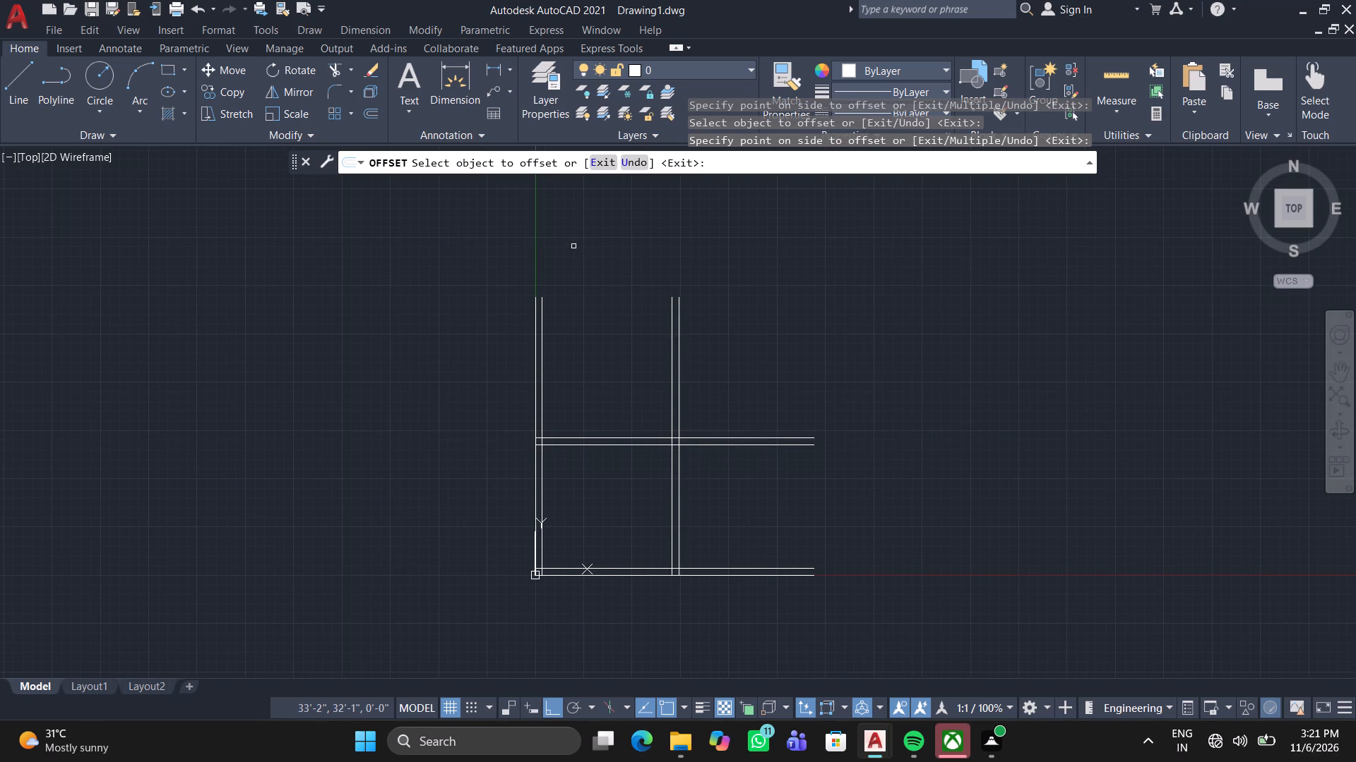
middle_drag(771, 365, 694, 327)
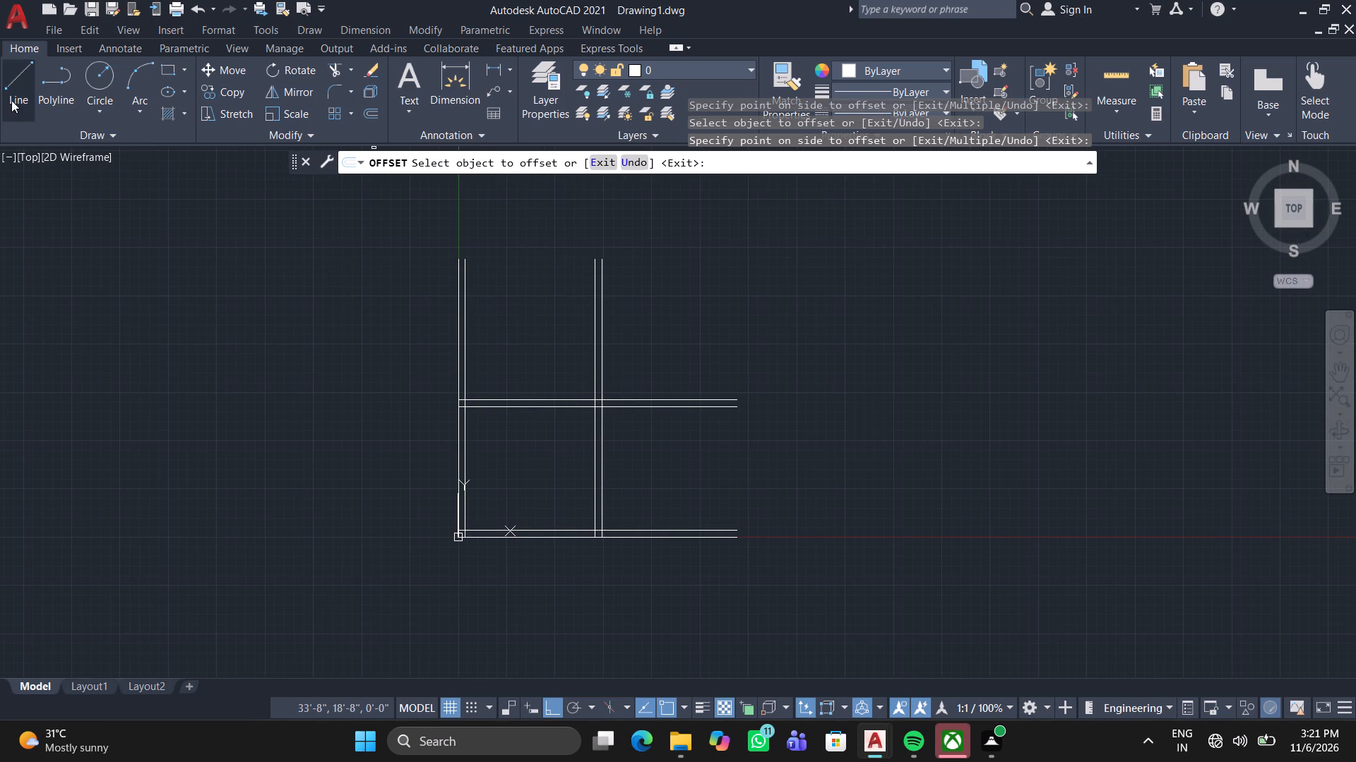
click(15, 99)
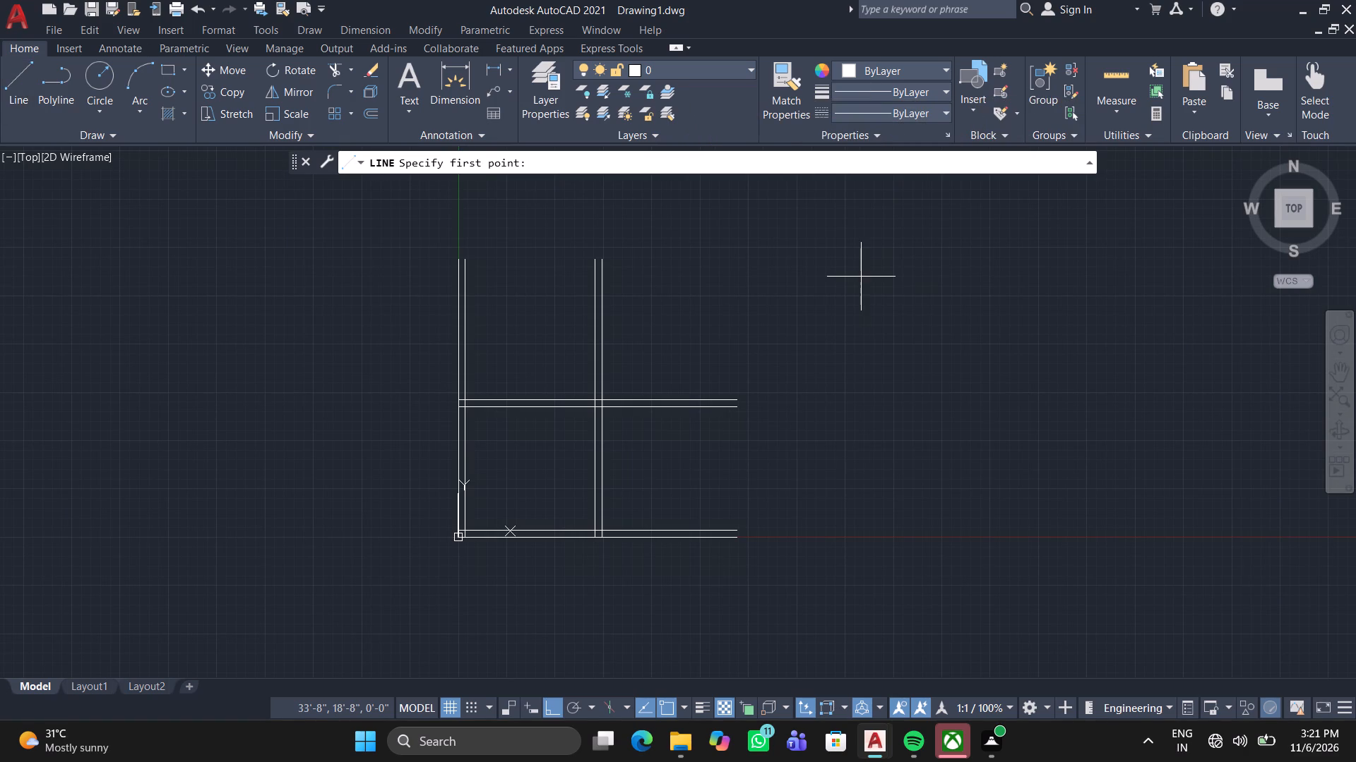
scroll(628, 549, up, 1)
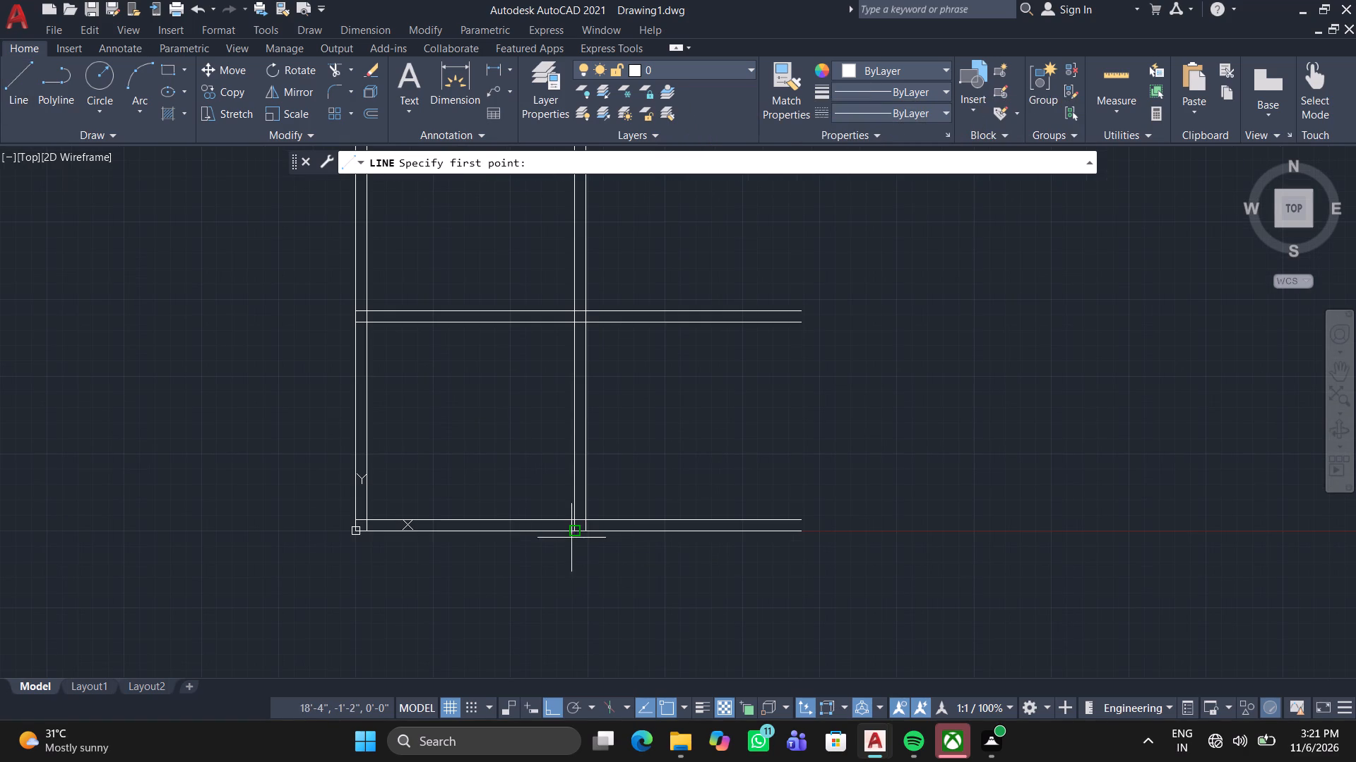
click(589, 532)
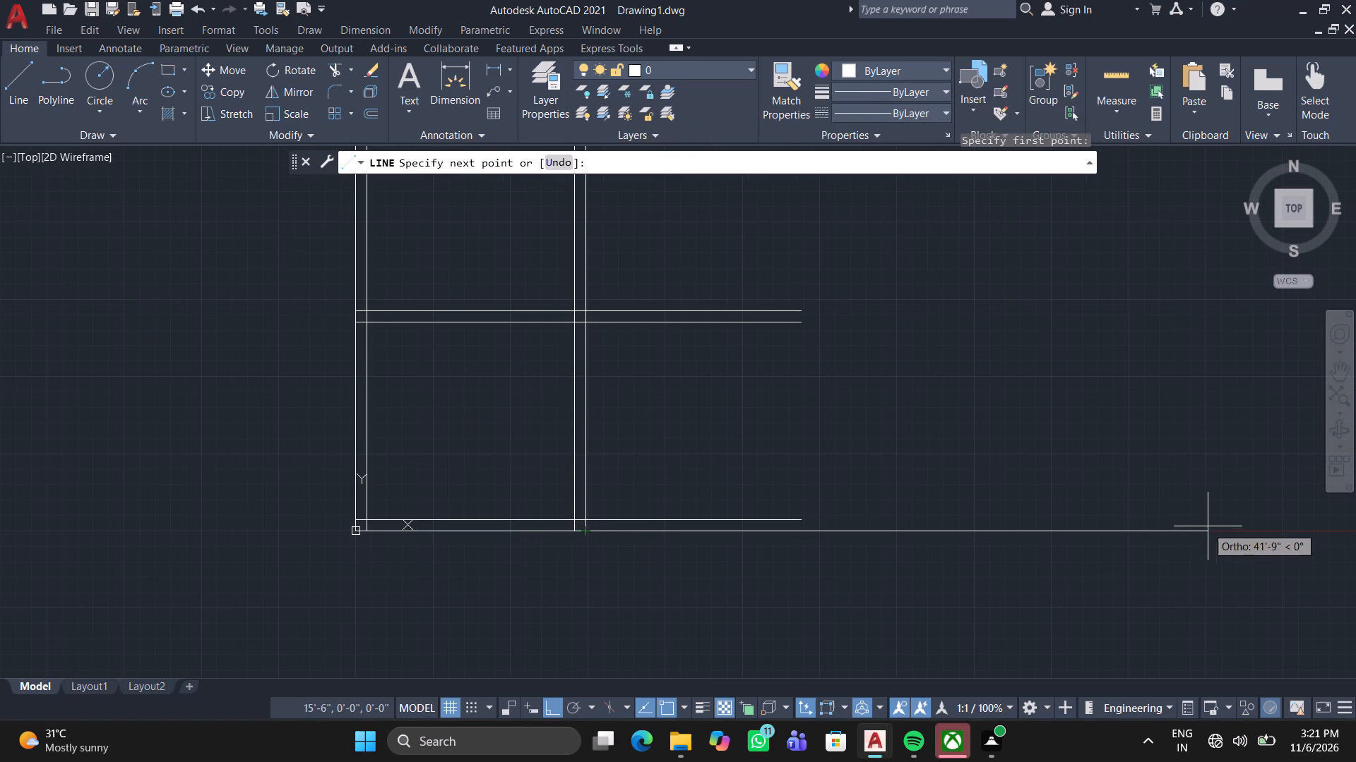
middle_drag(1224, 537, 1127, 571)
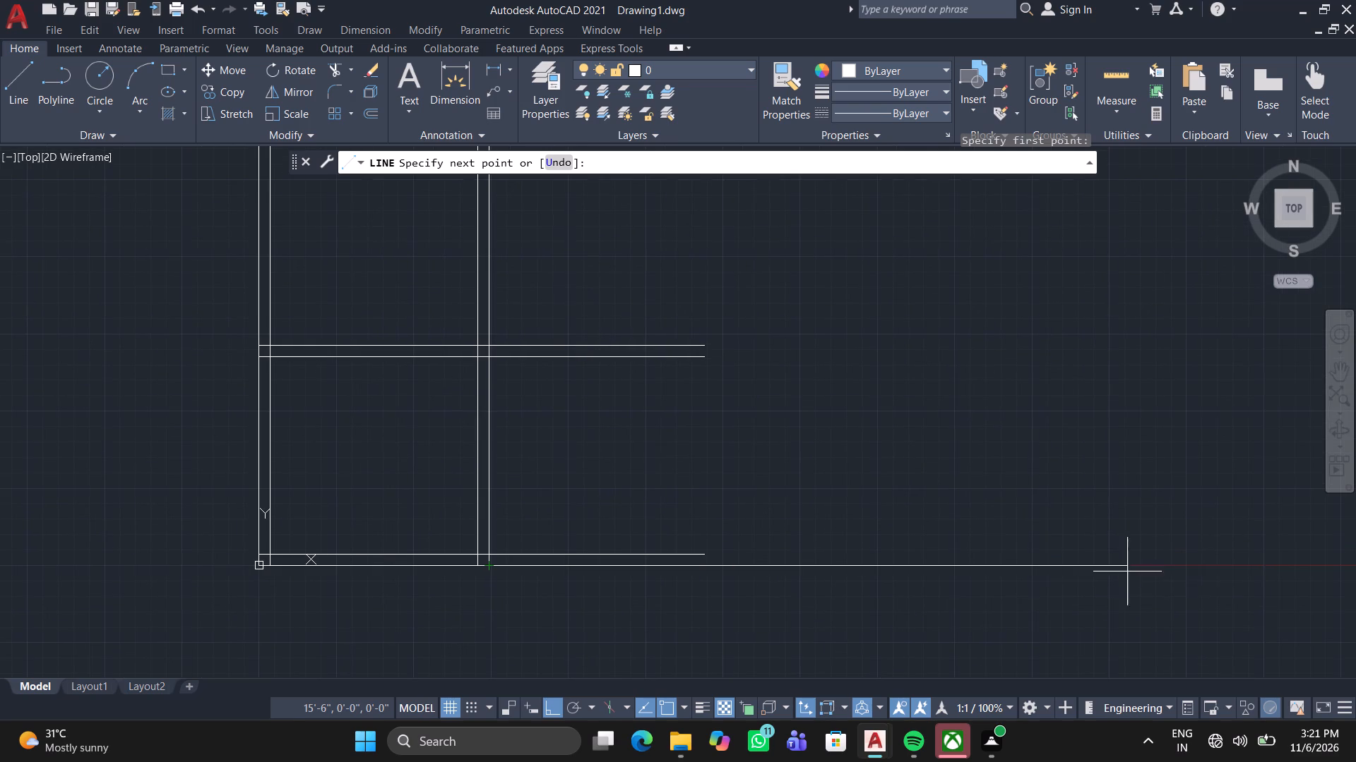
click(1143, 543)
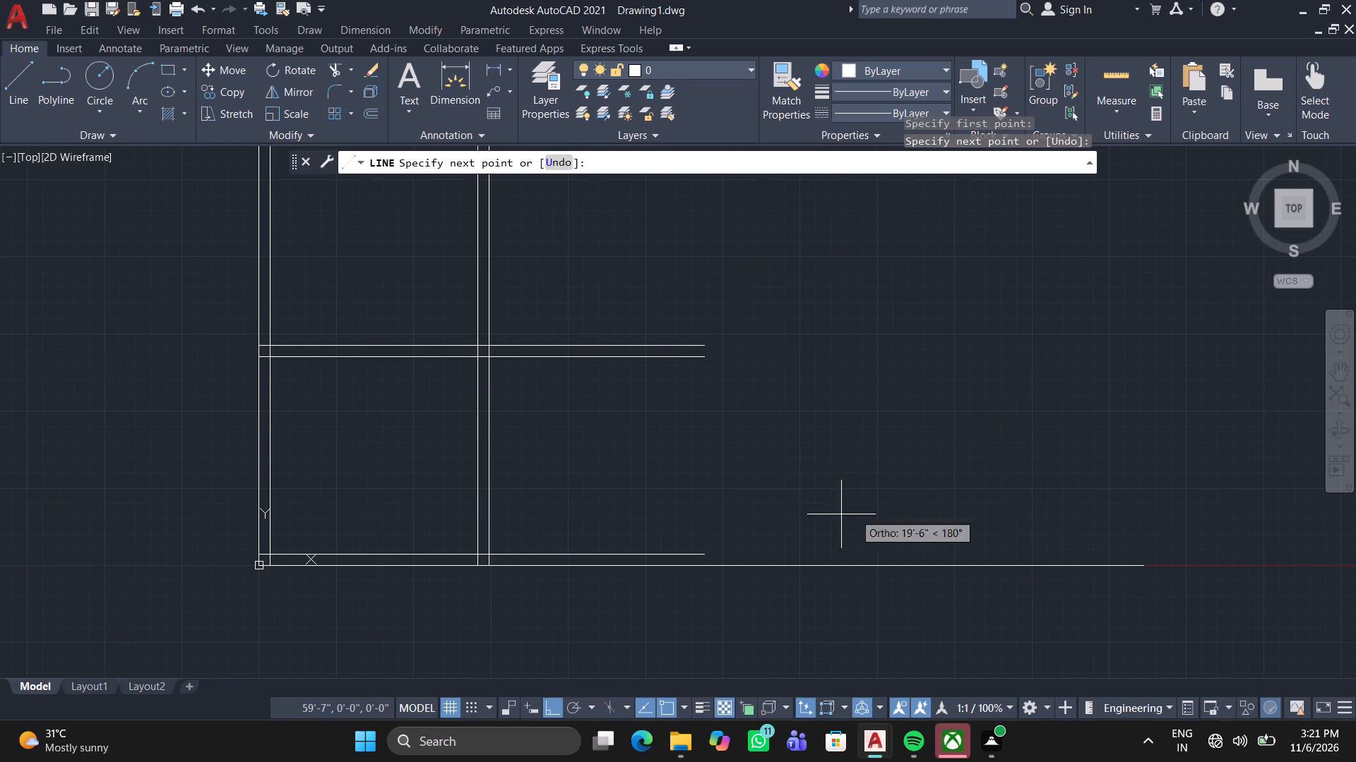
key(Escape)
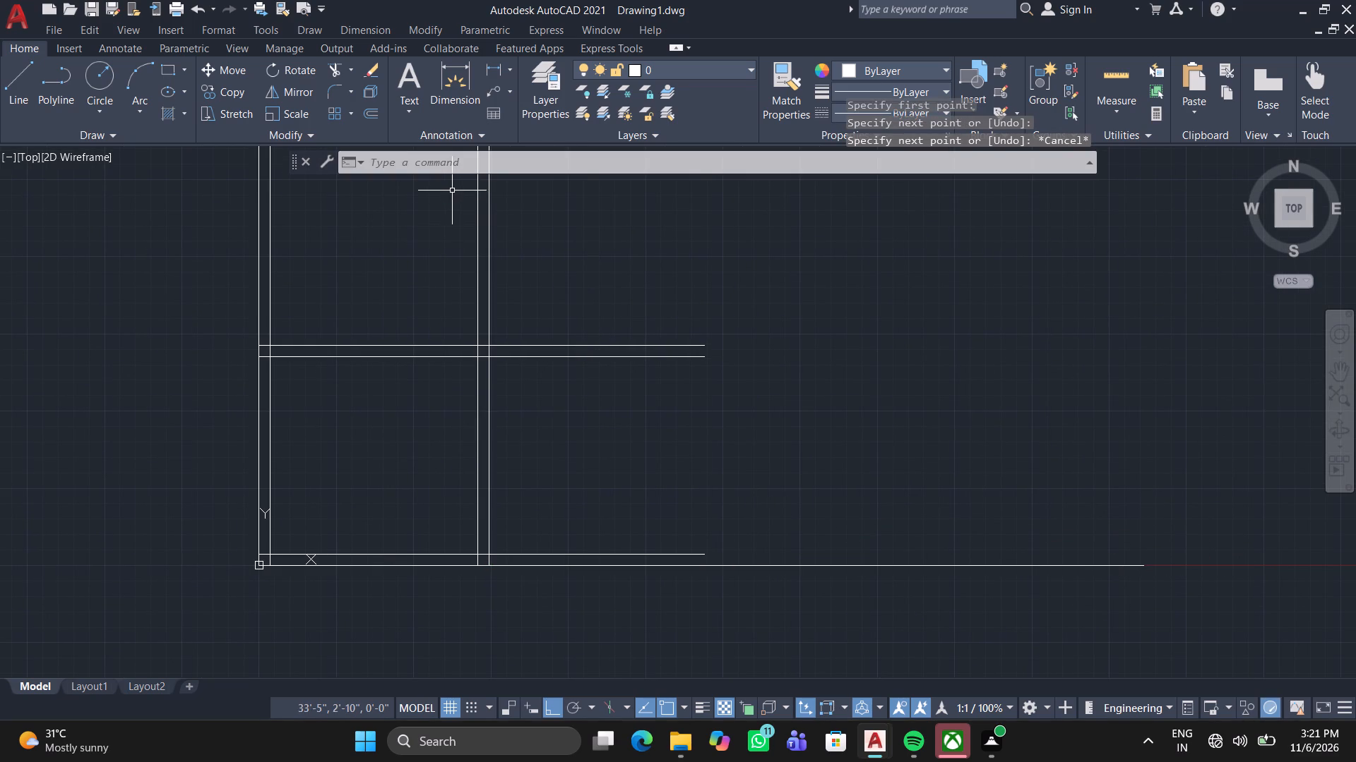
Offset the outer vertical line of the room's right wall 5'6" to the right.
click(371, 114)
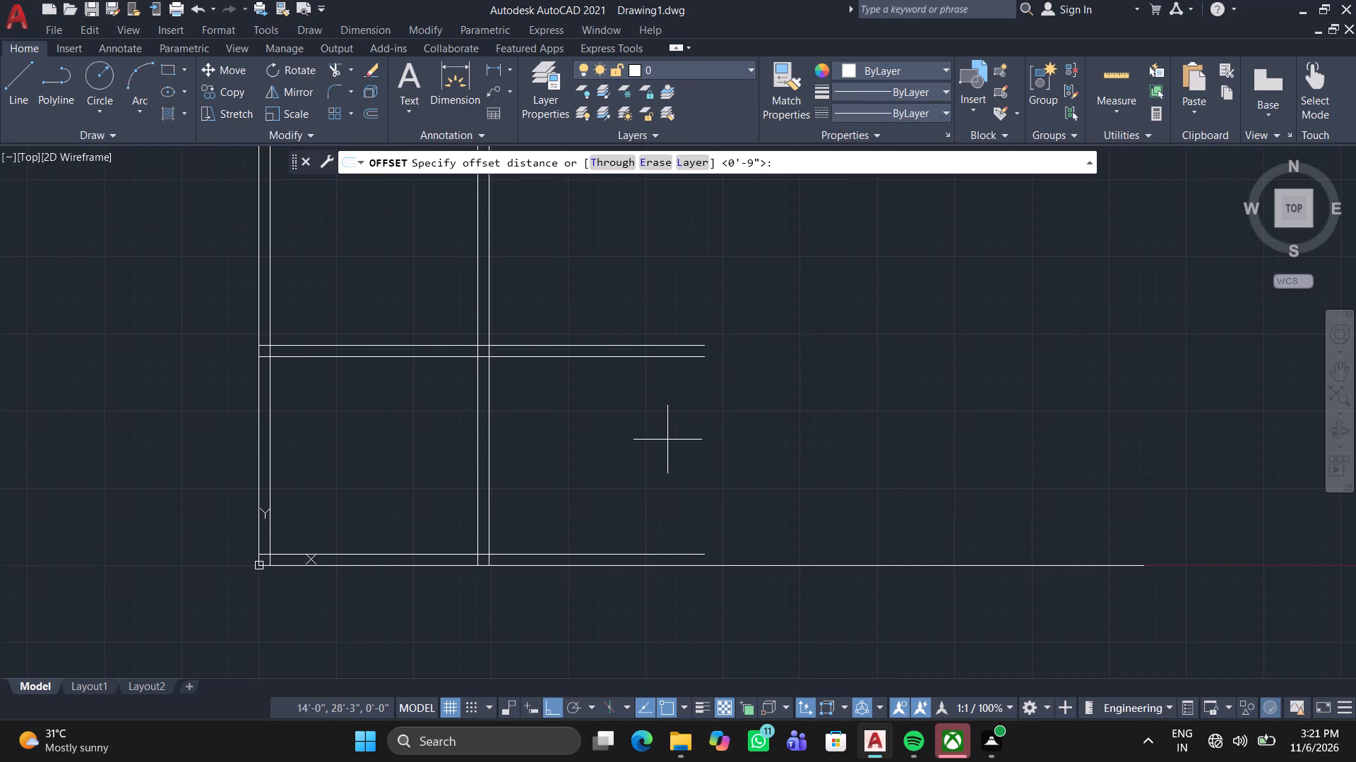
key(5)
key(apostrophe)
key(6)
key(Return)
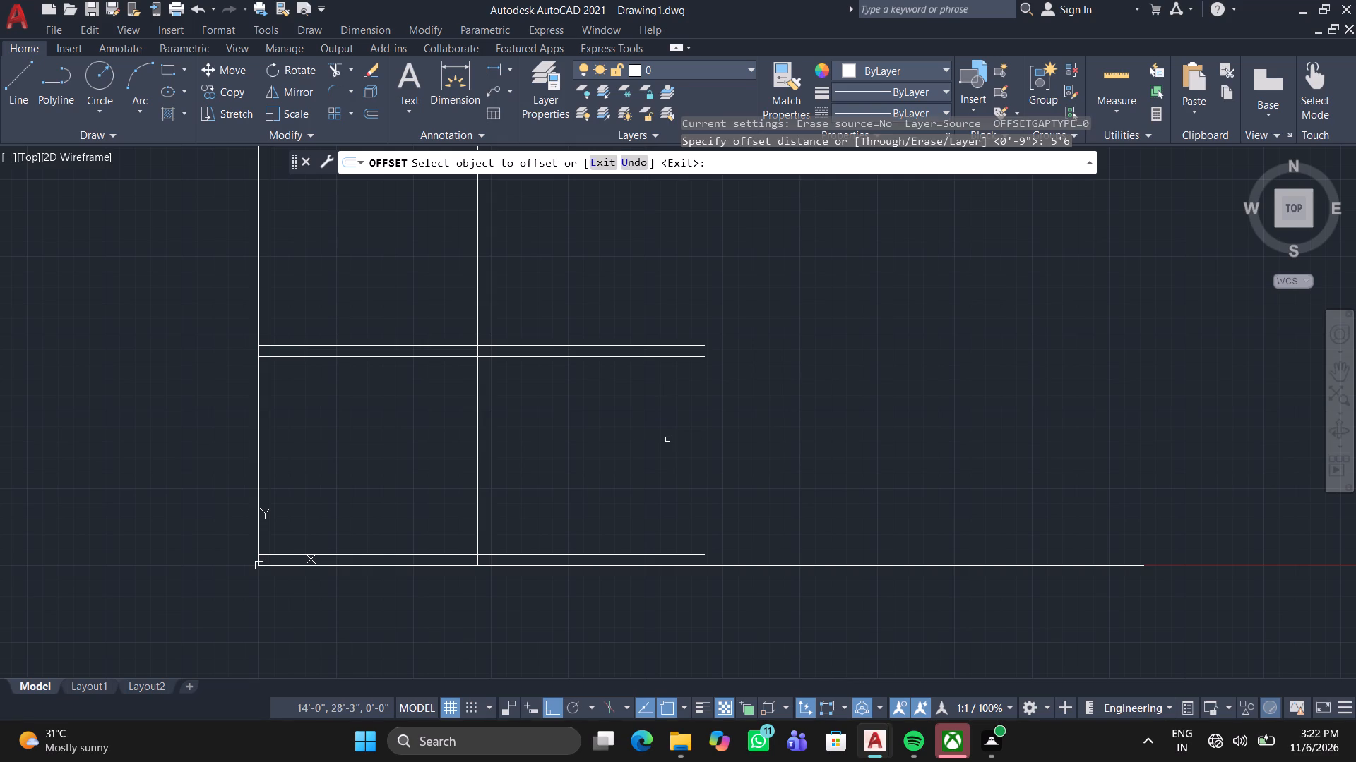
click(490, 468)
click(698, 466)
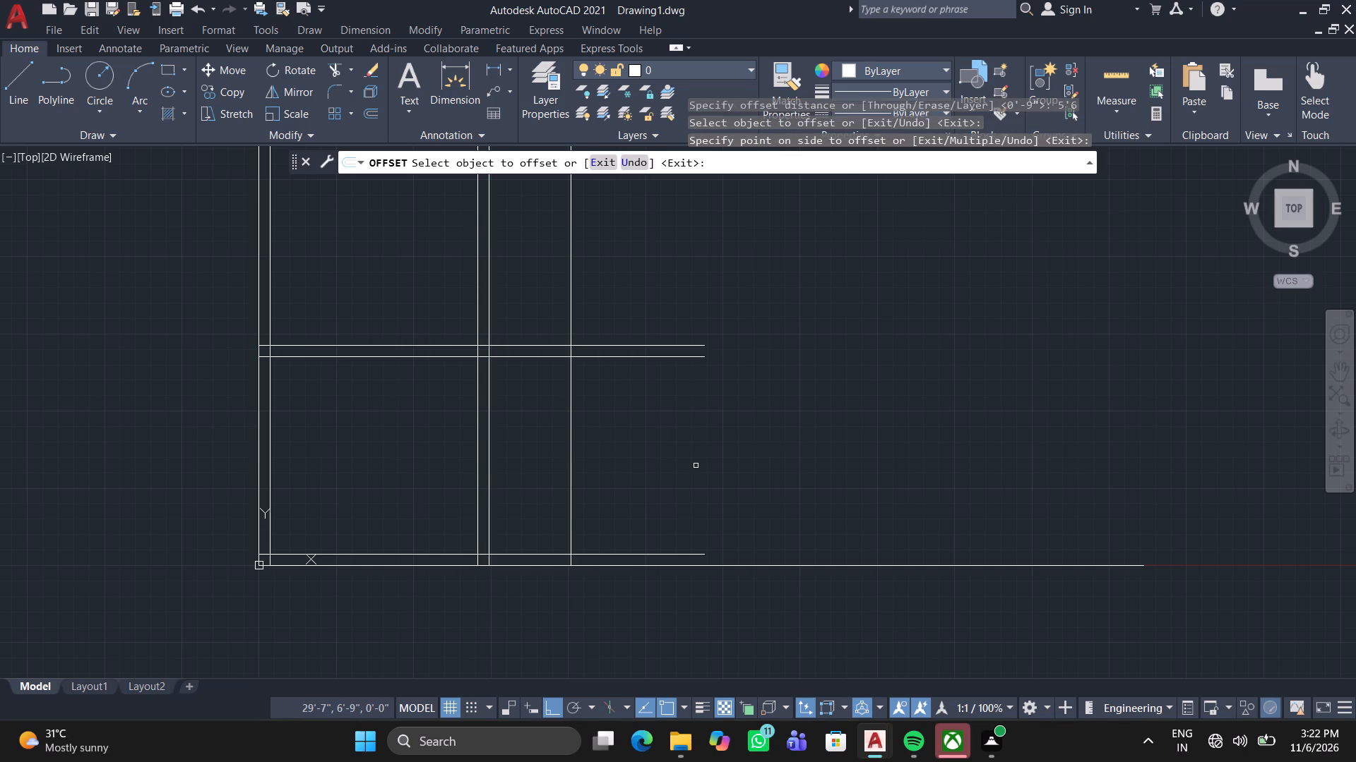
key(space)
Offset the bottom wall's inner horizontal line upward by 8'6".
key(space)
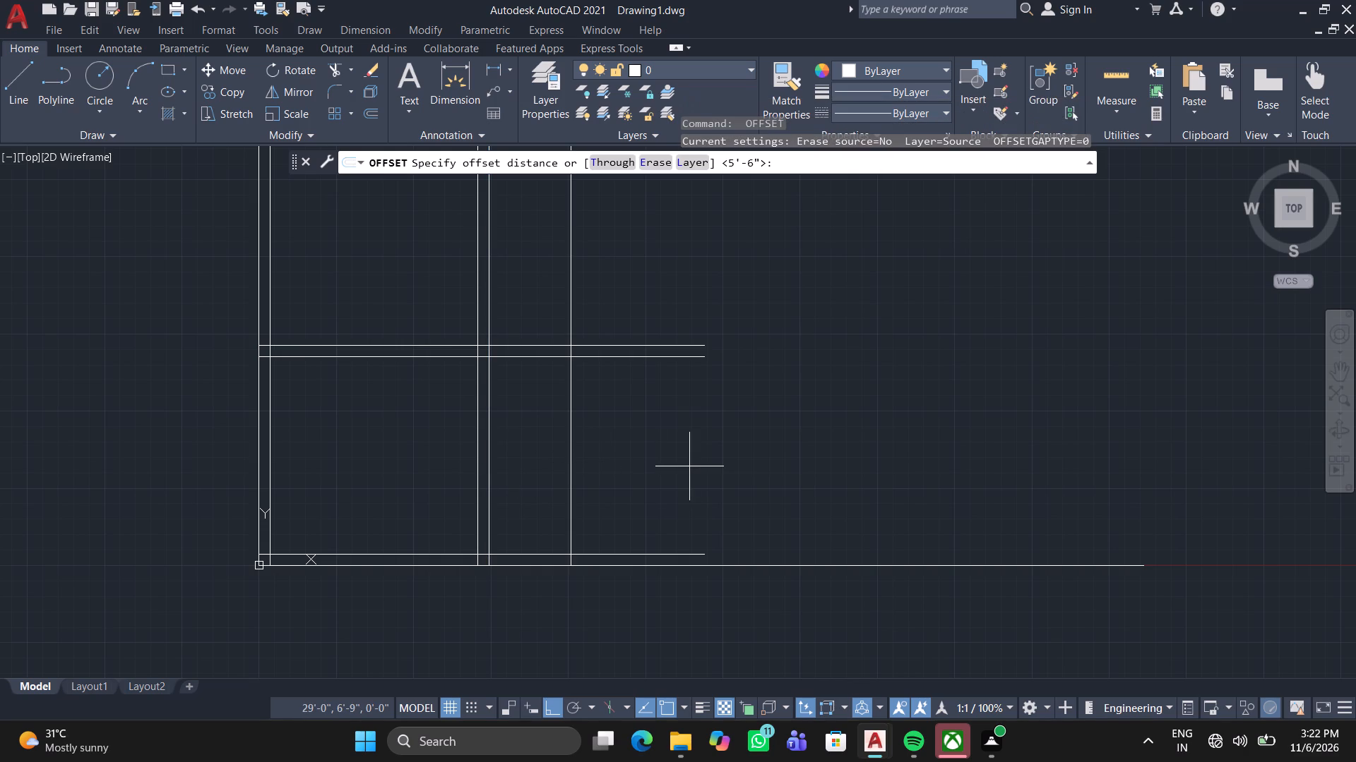
key(8)
key(apostrophe)
key(6)
key(Return)
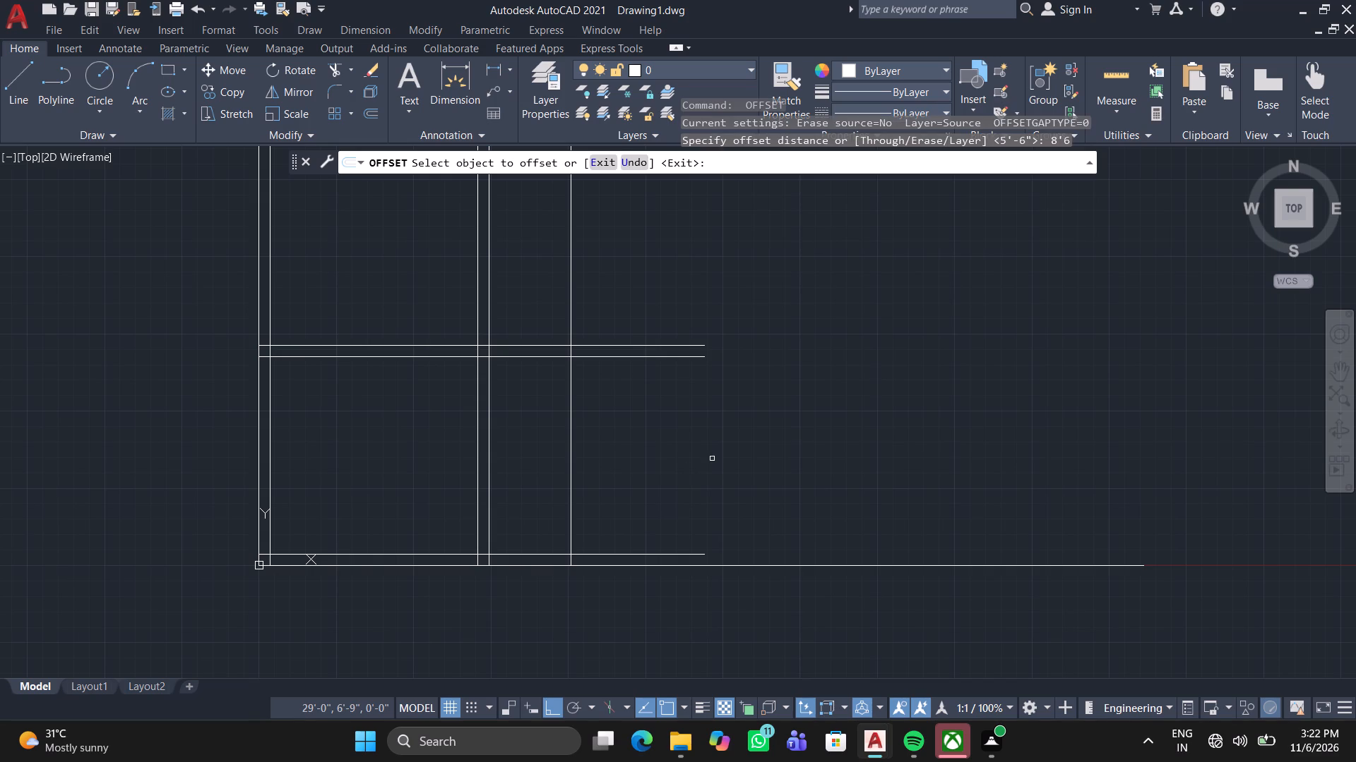
click(552, 552)
click(547, 502)
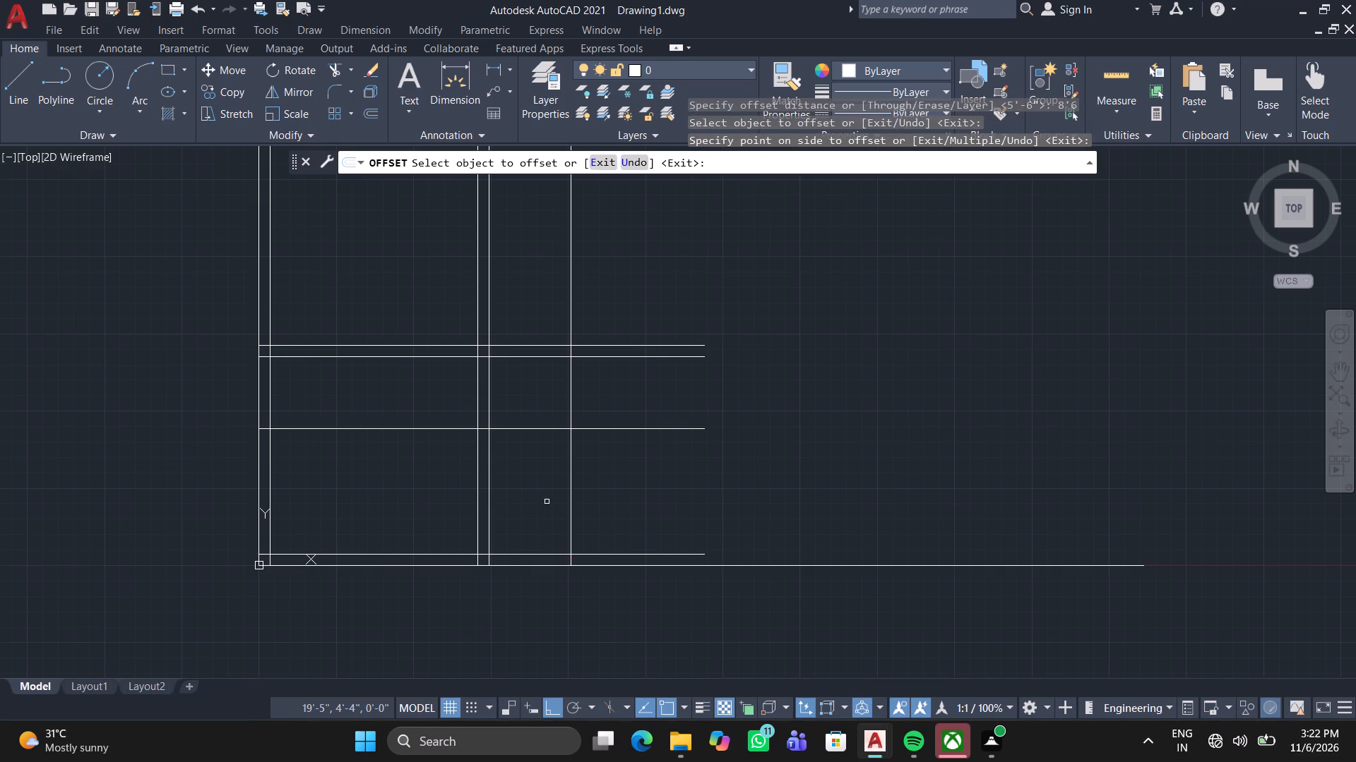
key(space)
Offset the new middle horizontal line upward and the new rightmost vertical line to the right, each by 9", to form walls.
key(space)
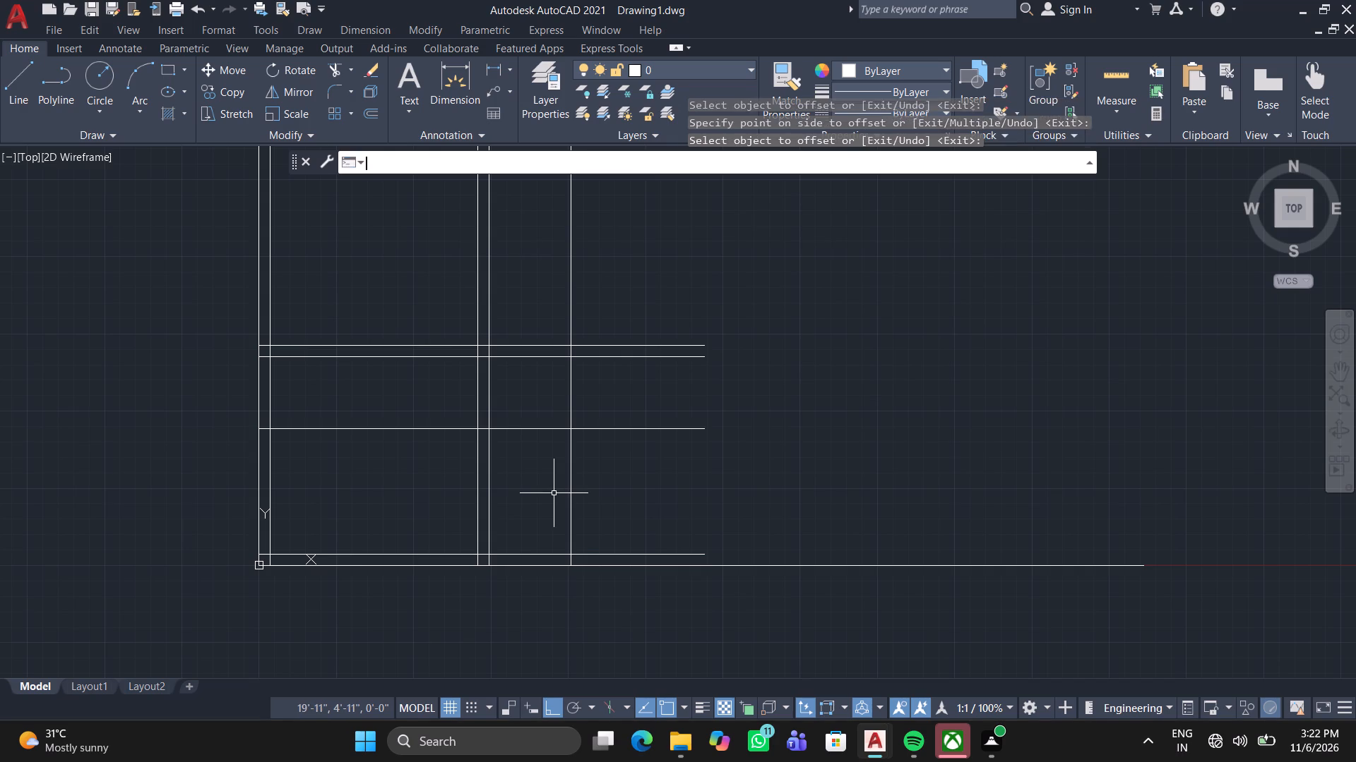
key(9)
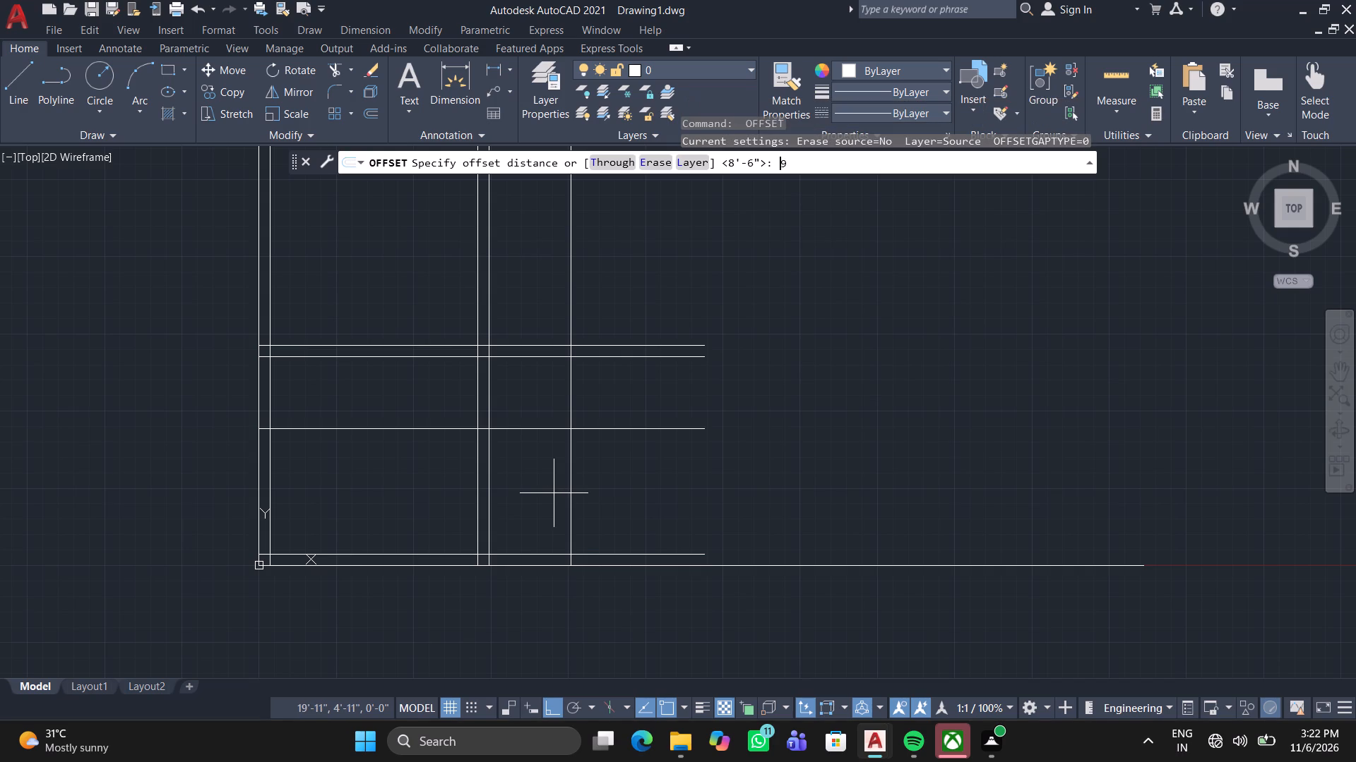
key(Return)
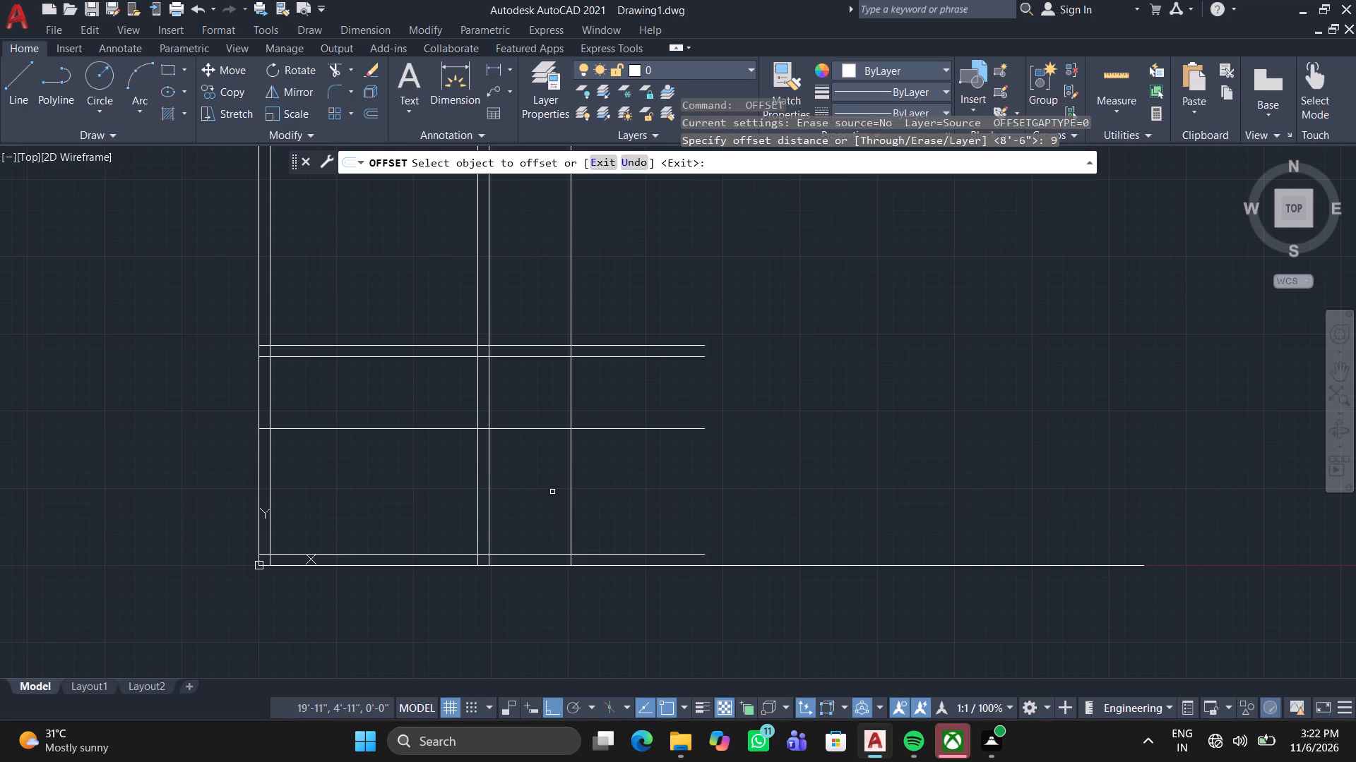
click(555, 432)
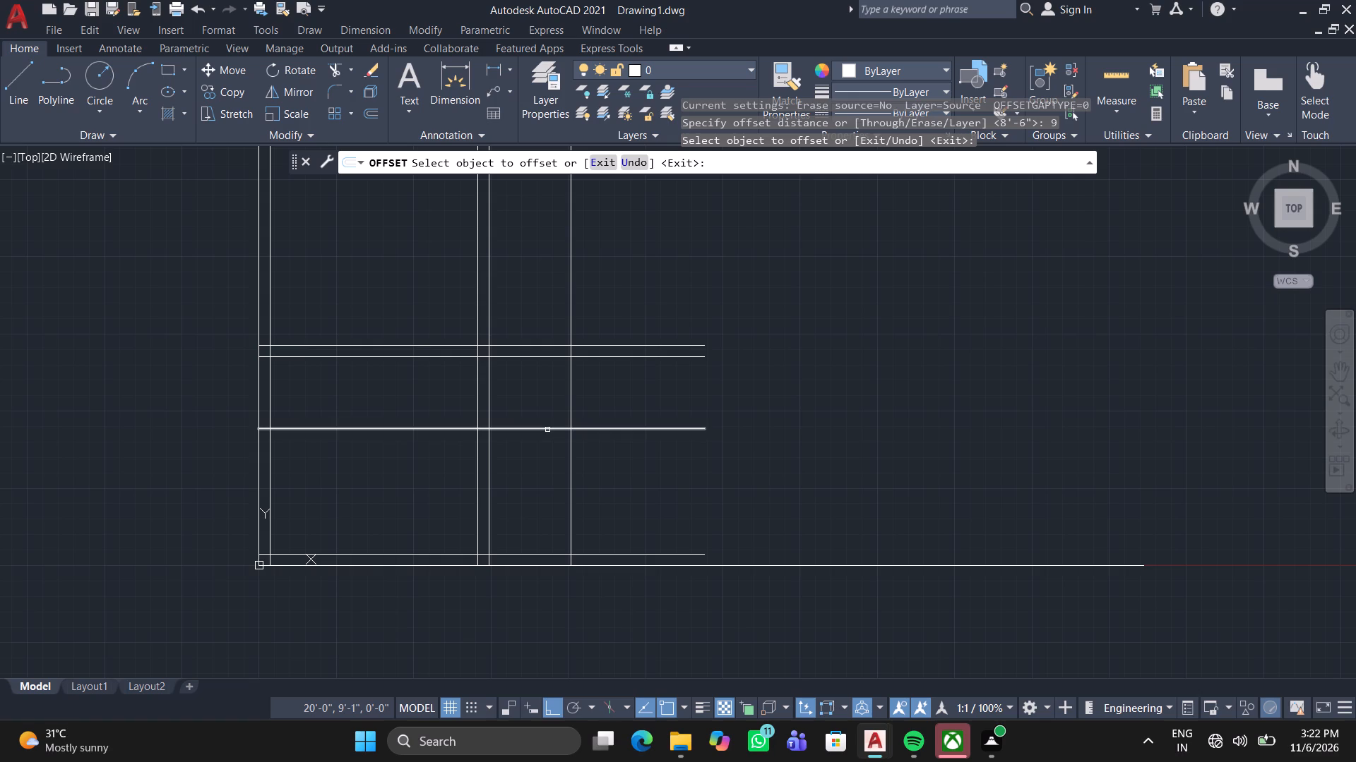
click(549, 430)
click(543, 392)
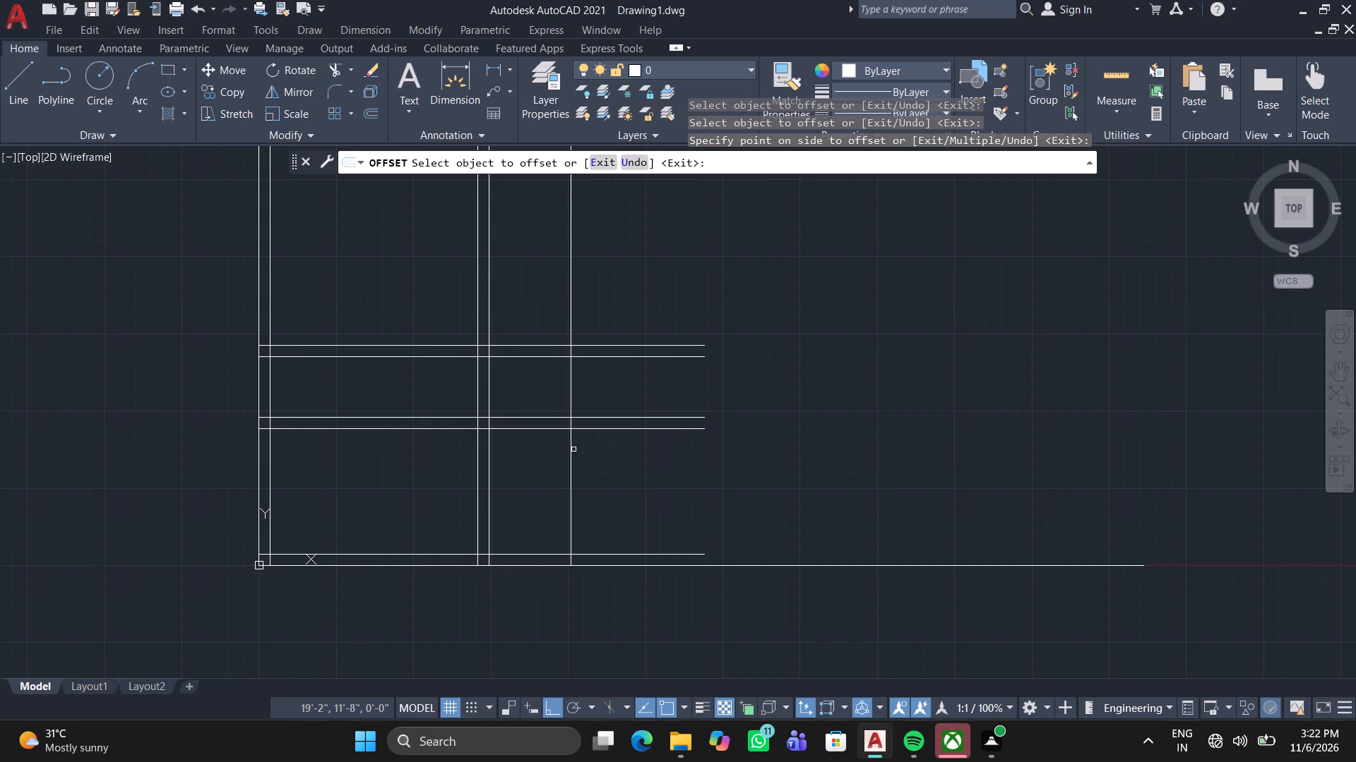
click(571, 456)
click(667, 457)
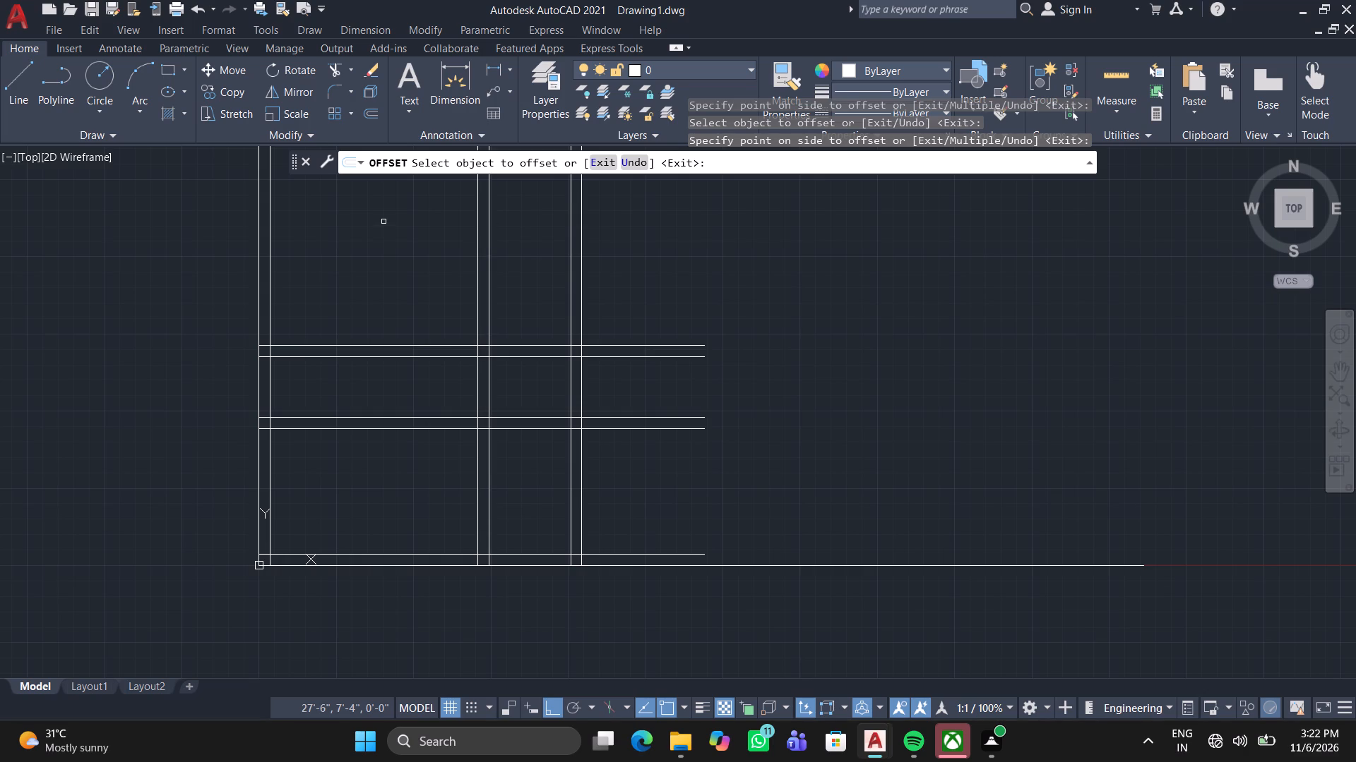
key(space)
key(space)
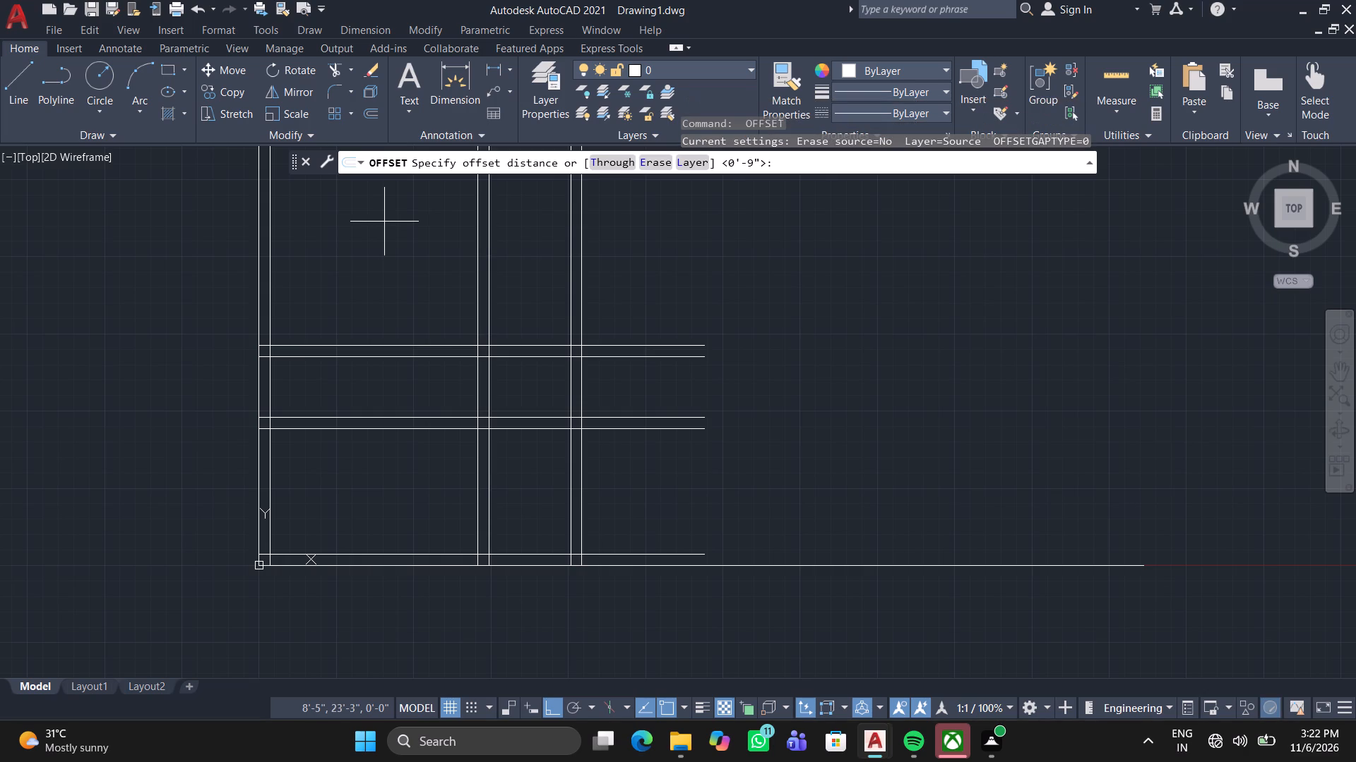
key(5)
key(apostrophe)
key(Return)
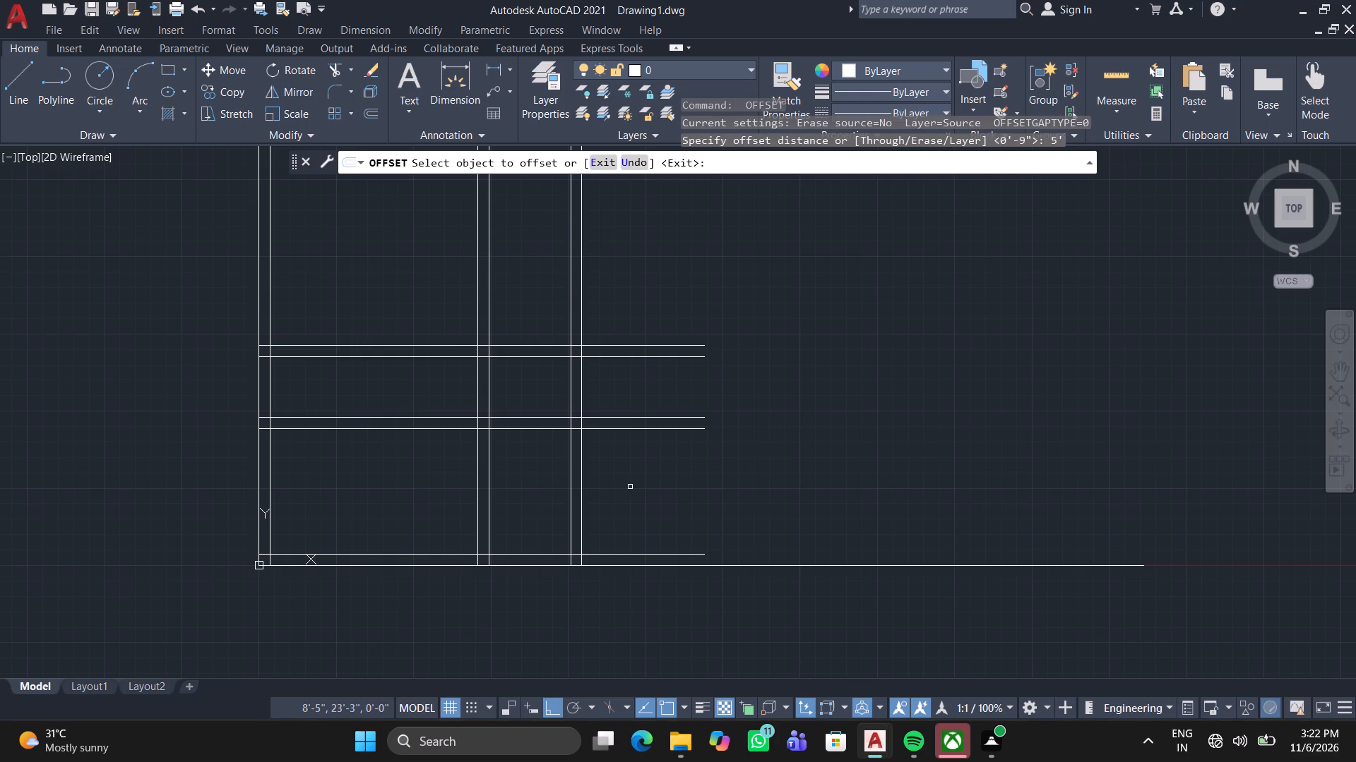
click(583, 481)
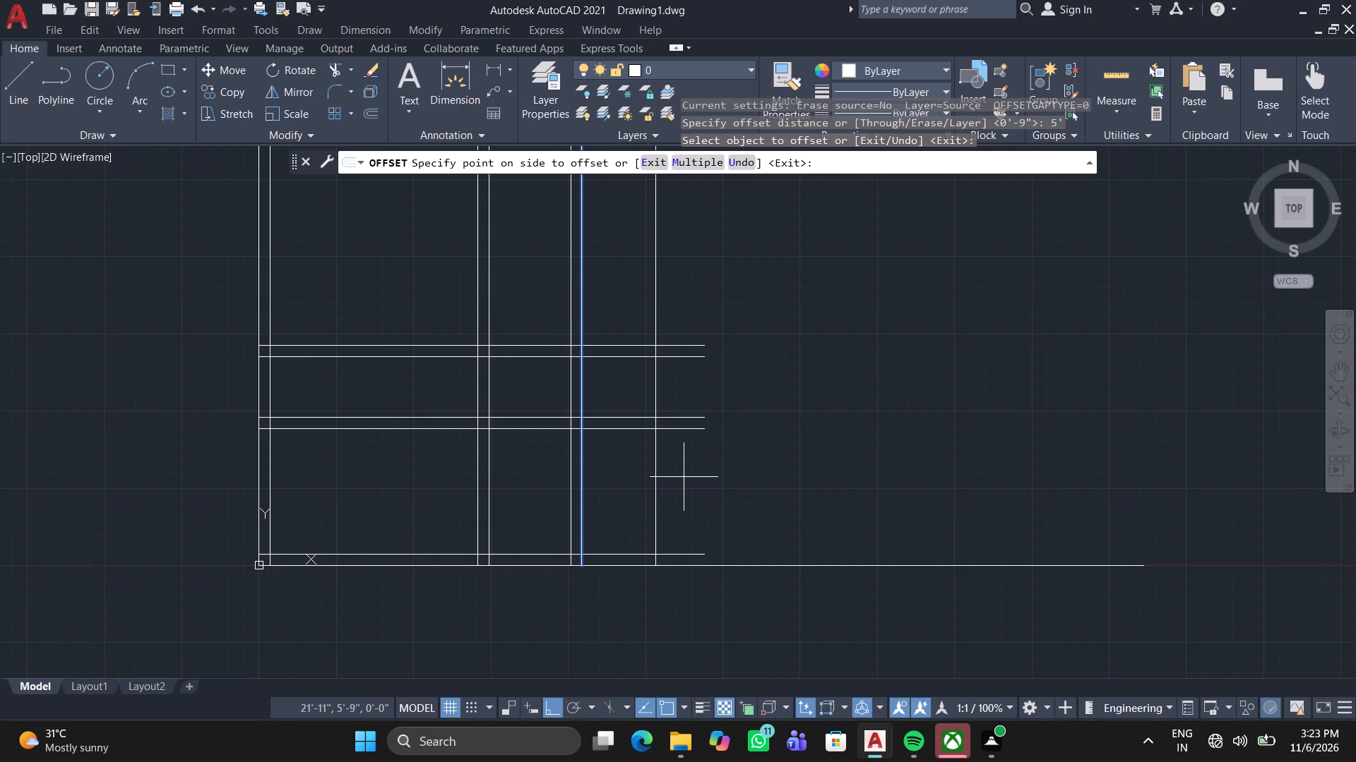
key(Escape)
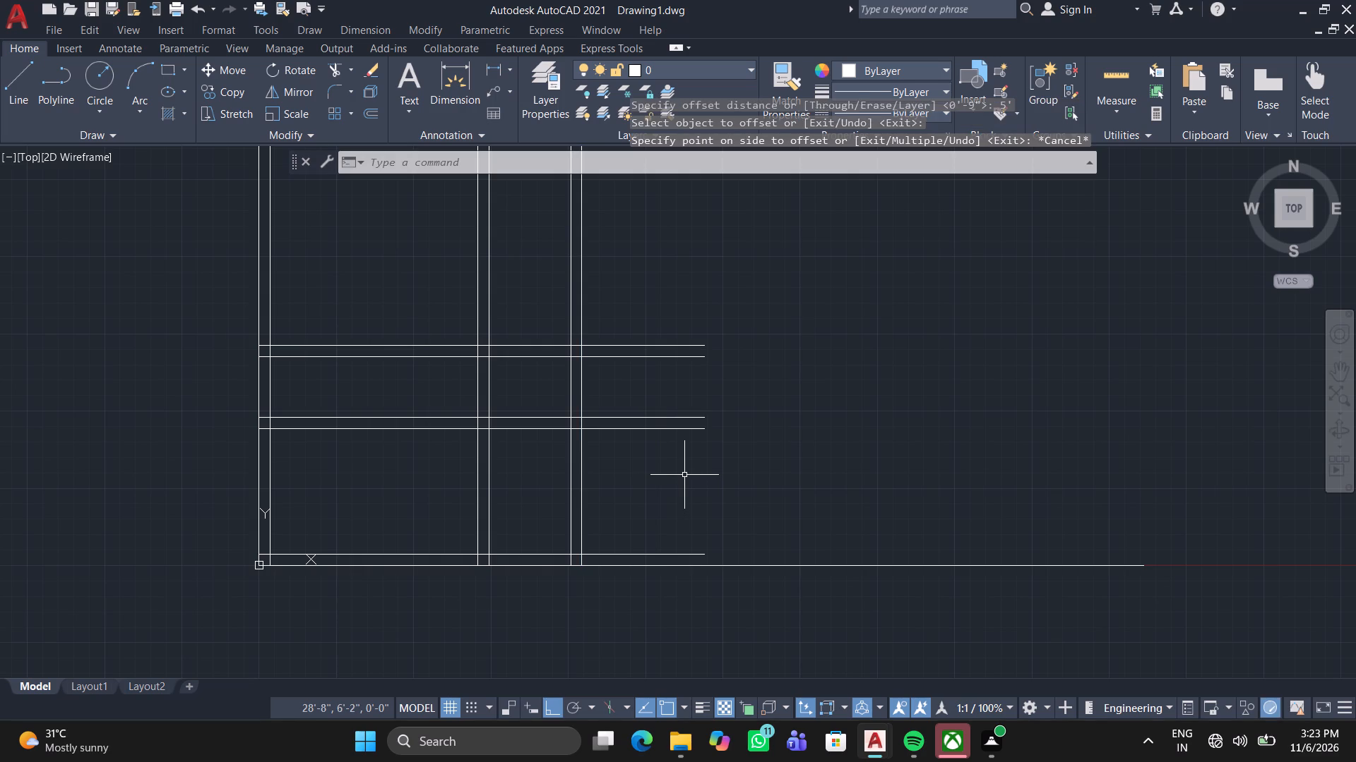
Offset the rightmost vertical wall line 12' to the right.
key(space)
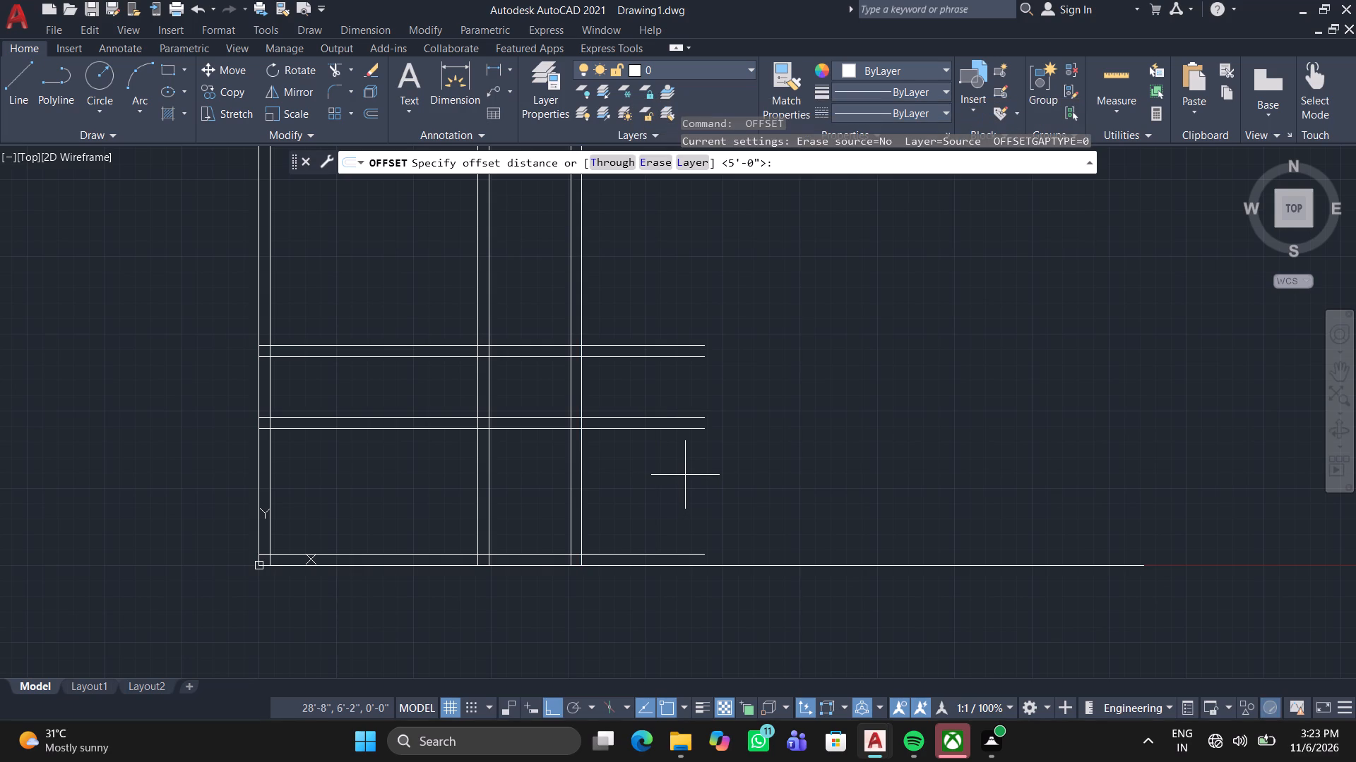
text(12)
key(apostrophe)
key(space)
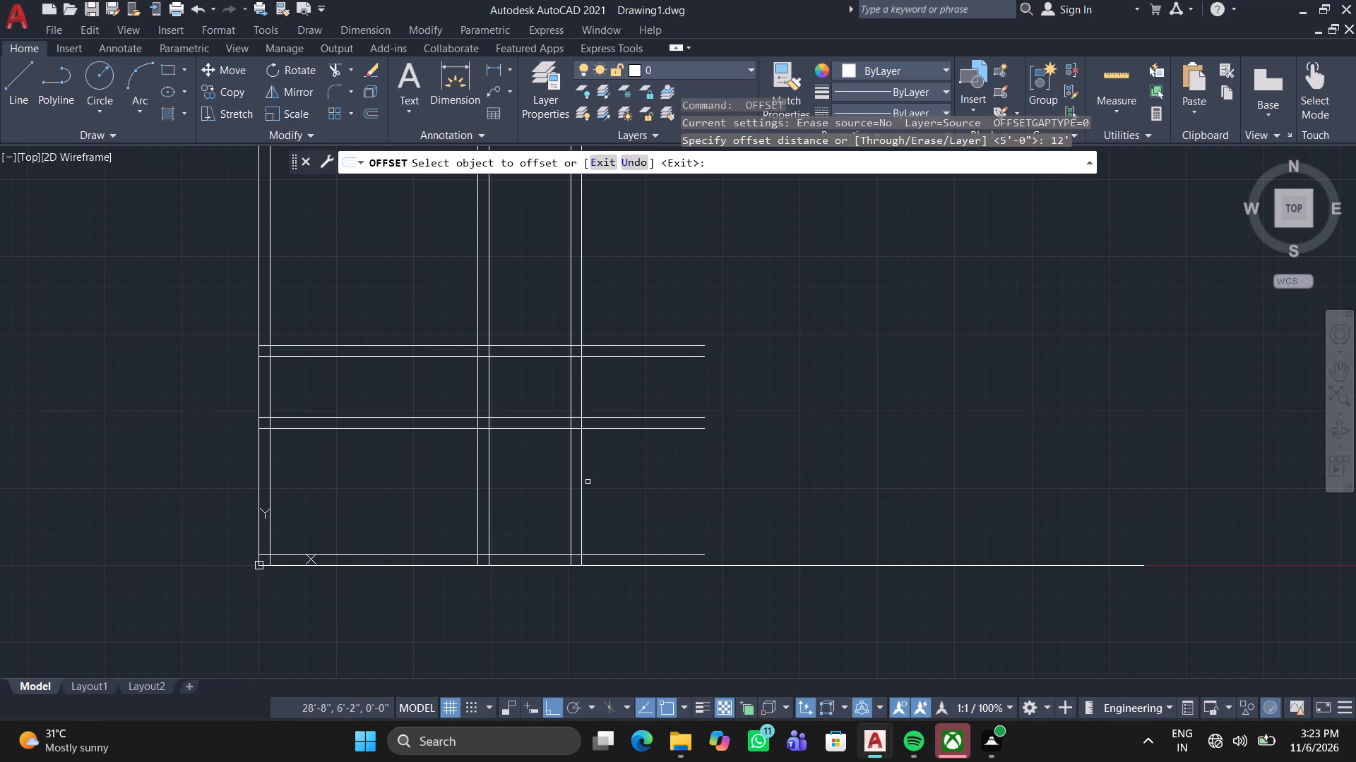
click(583, 484)
click(706, 480)
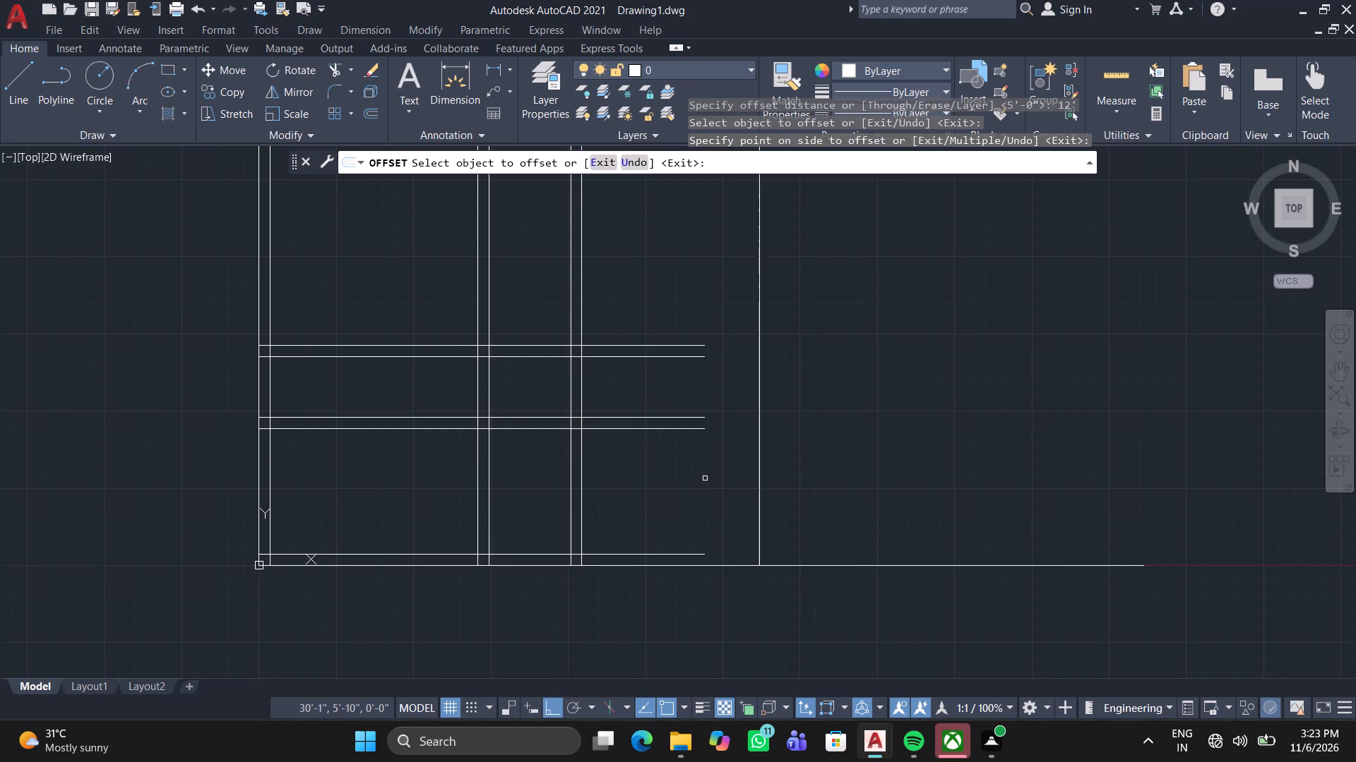
key(space)
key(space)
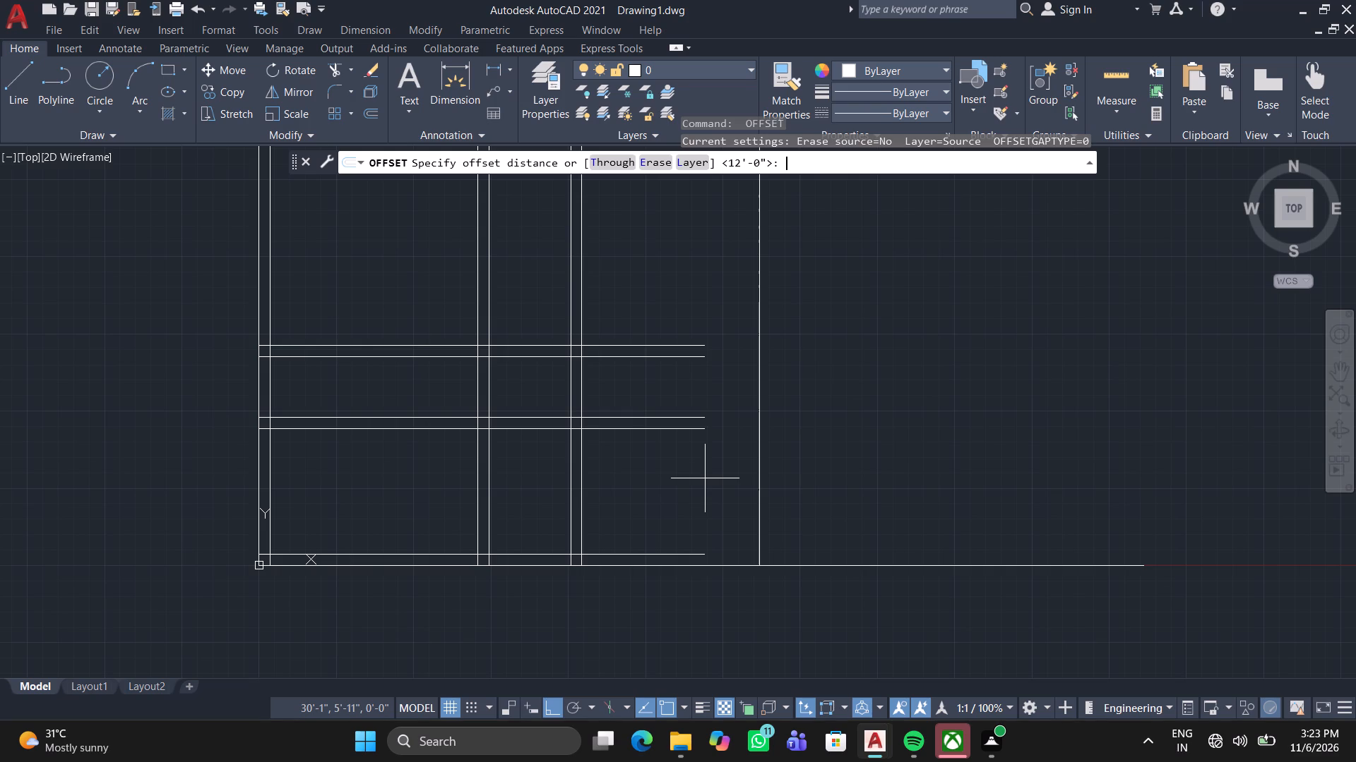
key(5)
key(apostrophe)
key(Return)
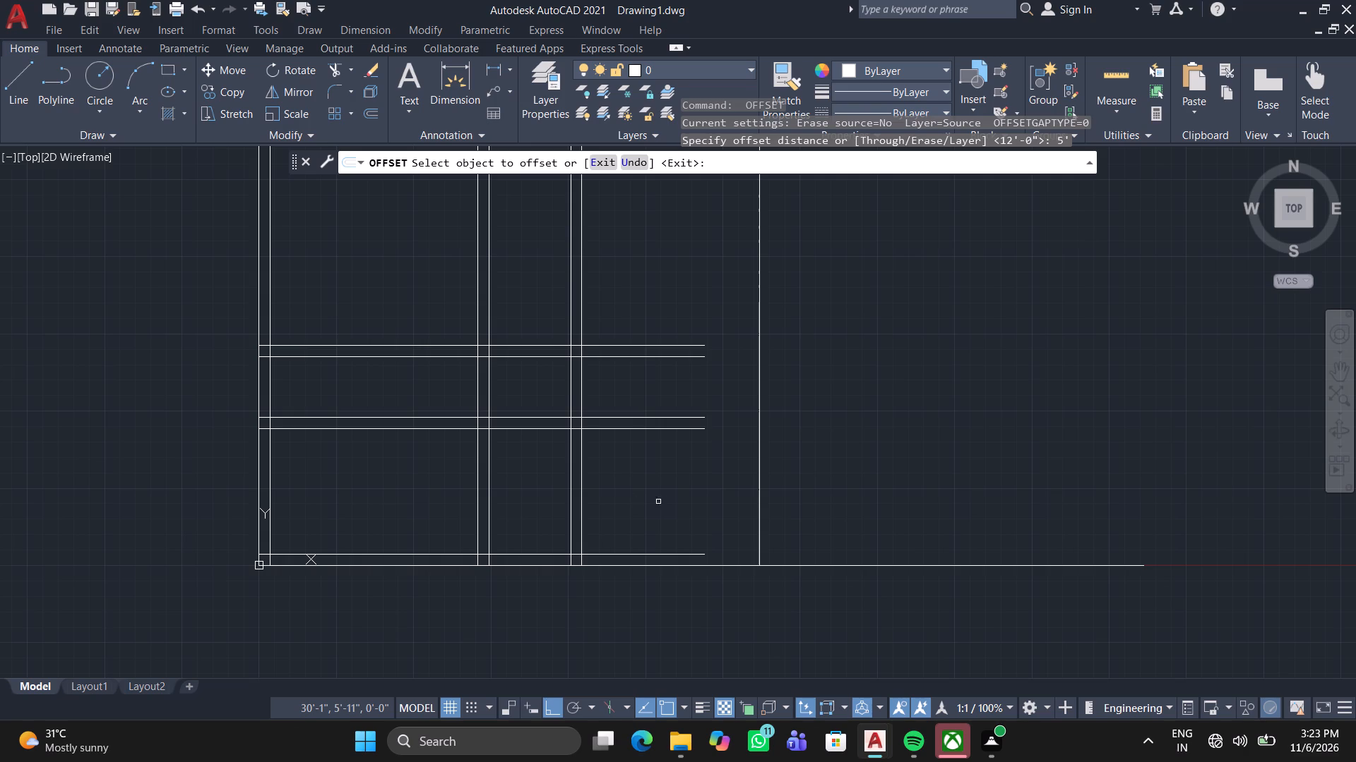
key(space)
Offset the long bottom horizontal line 9" upward to form the bottom wall's inner line.
key(space)
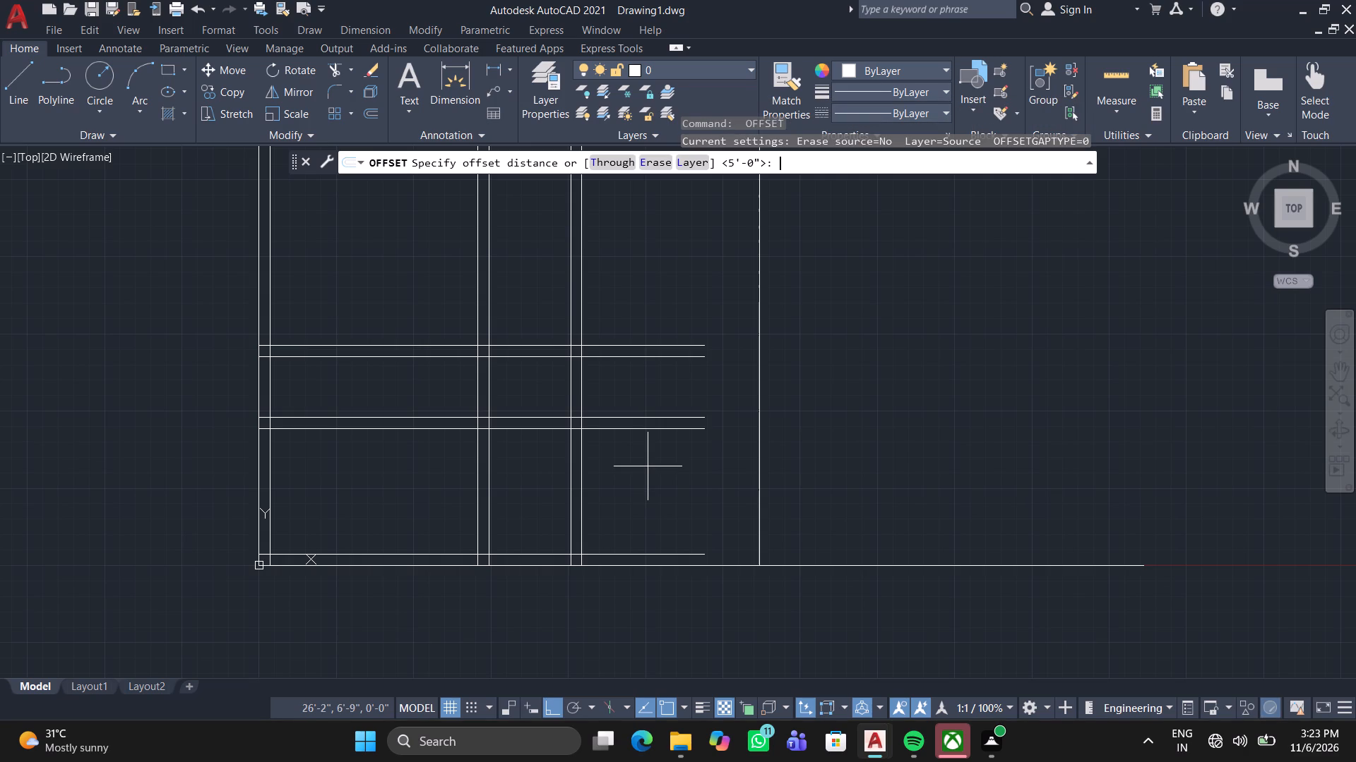
key(9)
key(Return)
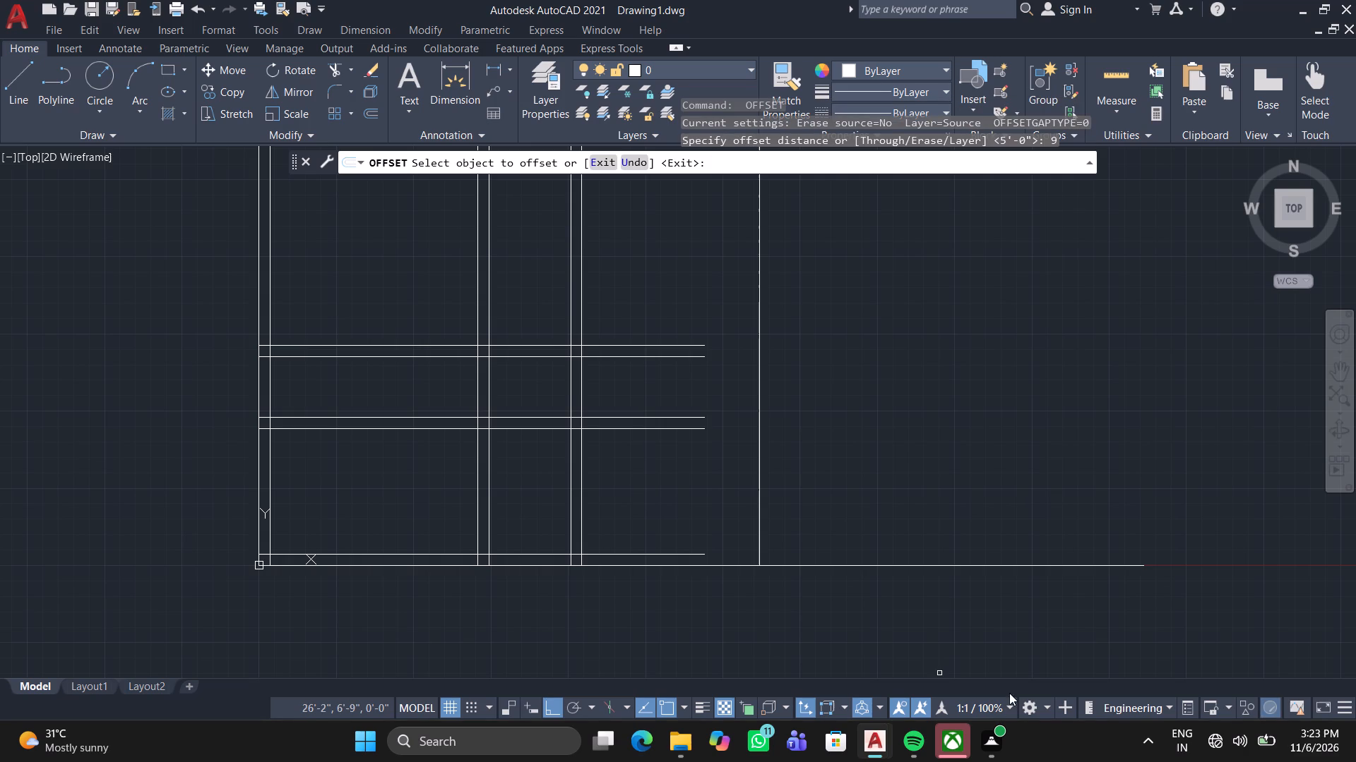
click(841, 566)
click(843, 514)
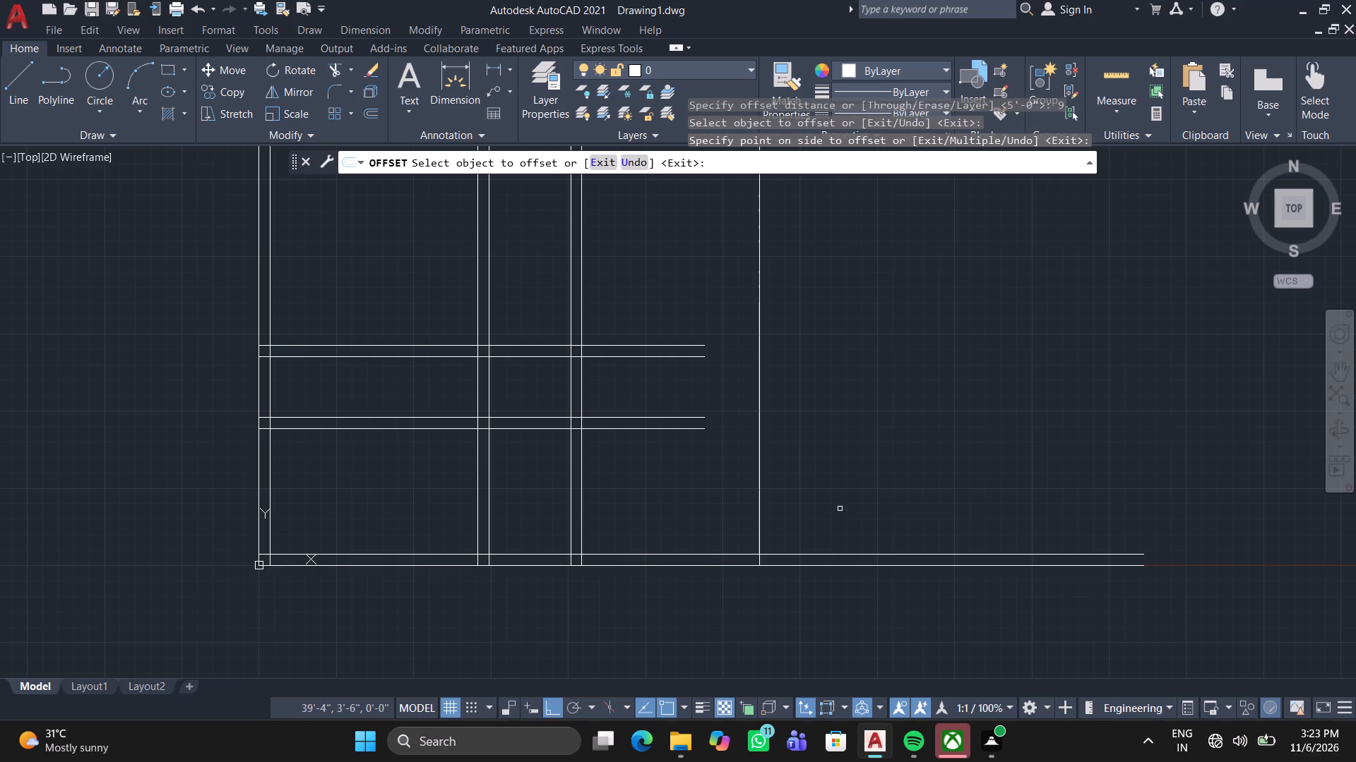
key(space)
Offset the long bottom wall's inner line 5' upward.
key(space)
key(5)
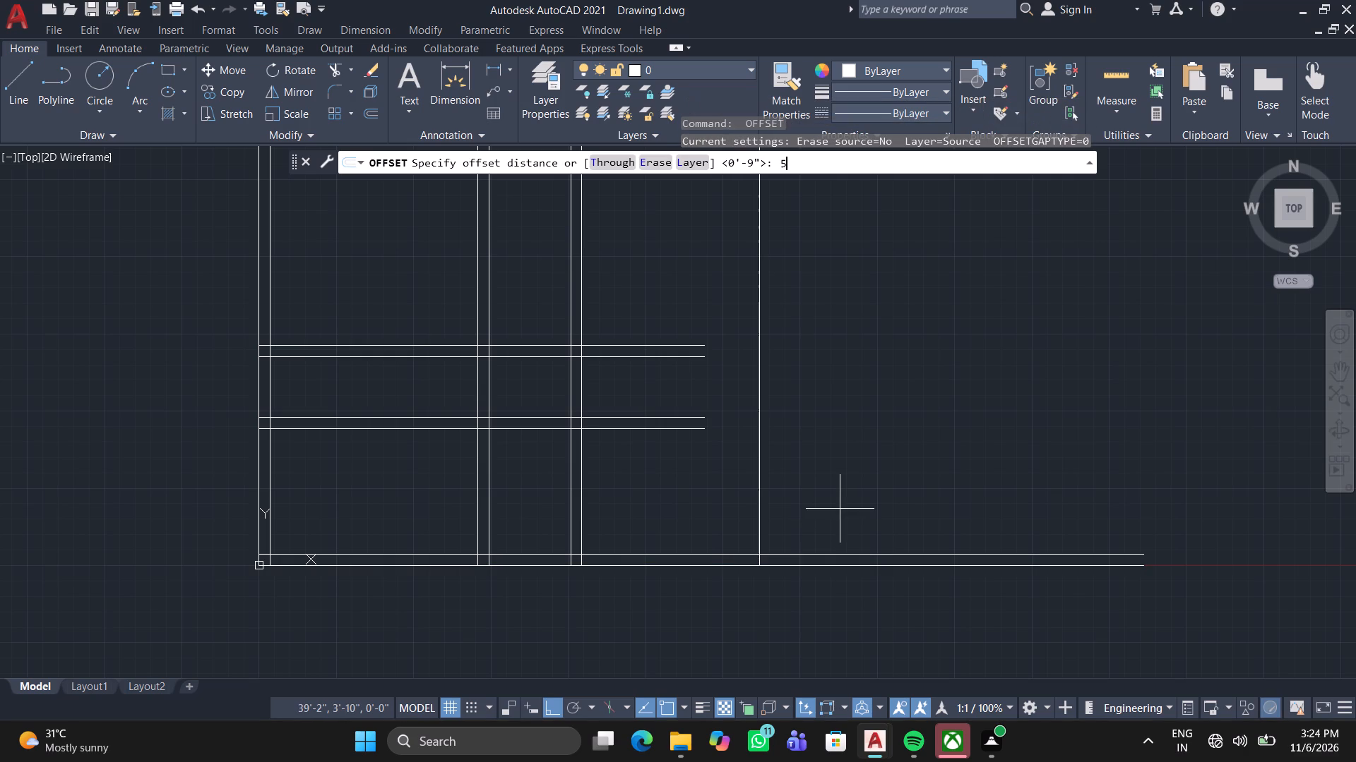
key(apostrophe)
key(Return)
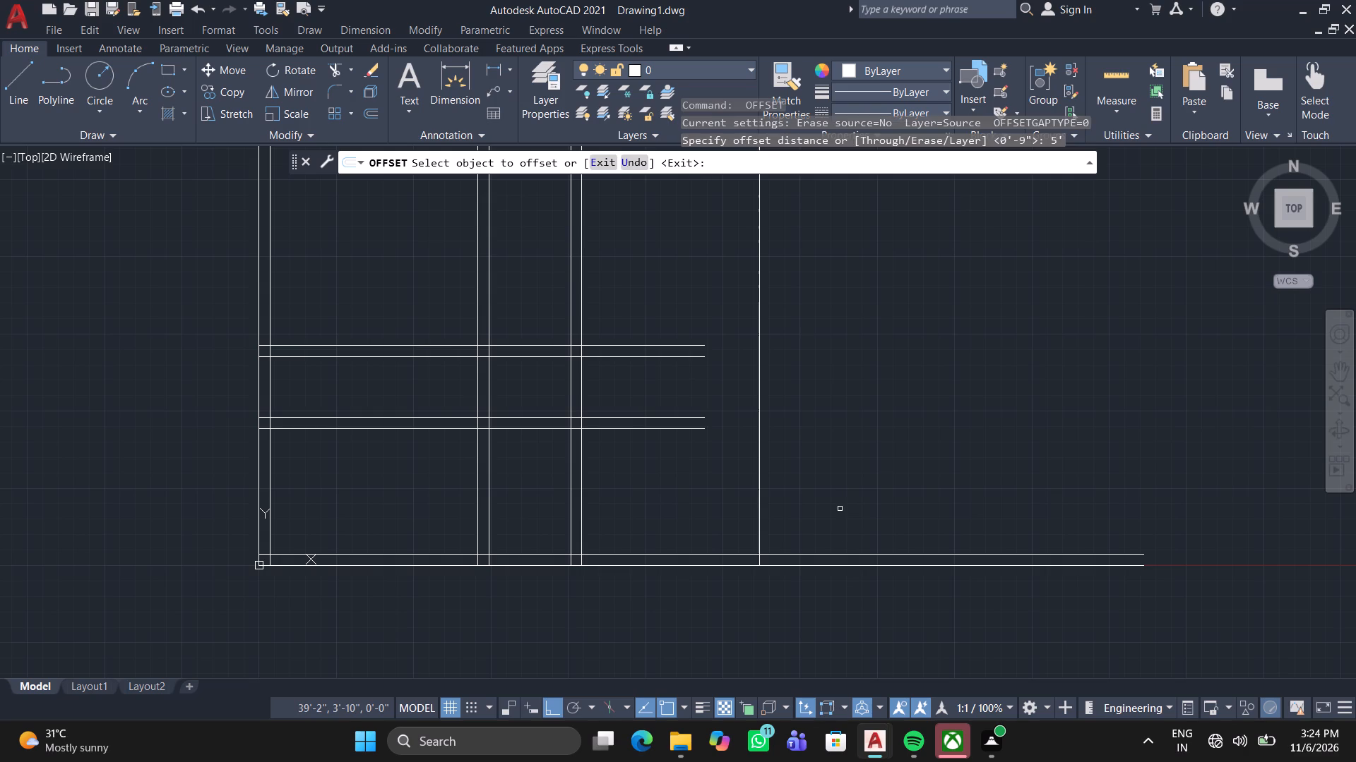
click(698, 552)
click(730, 437)
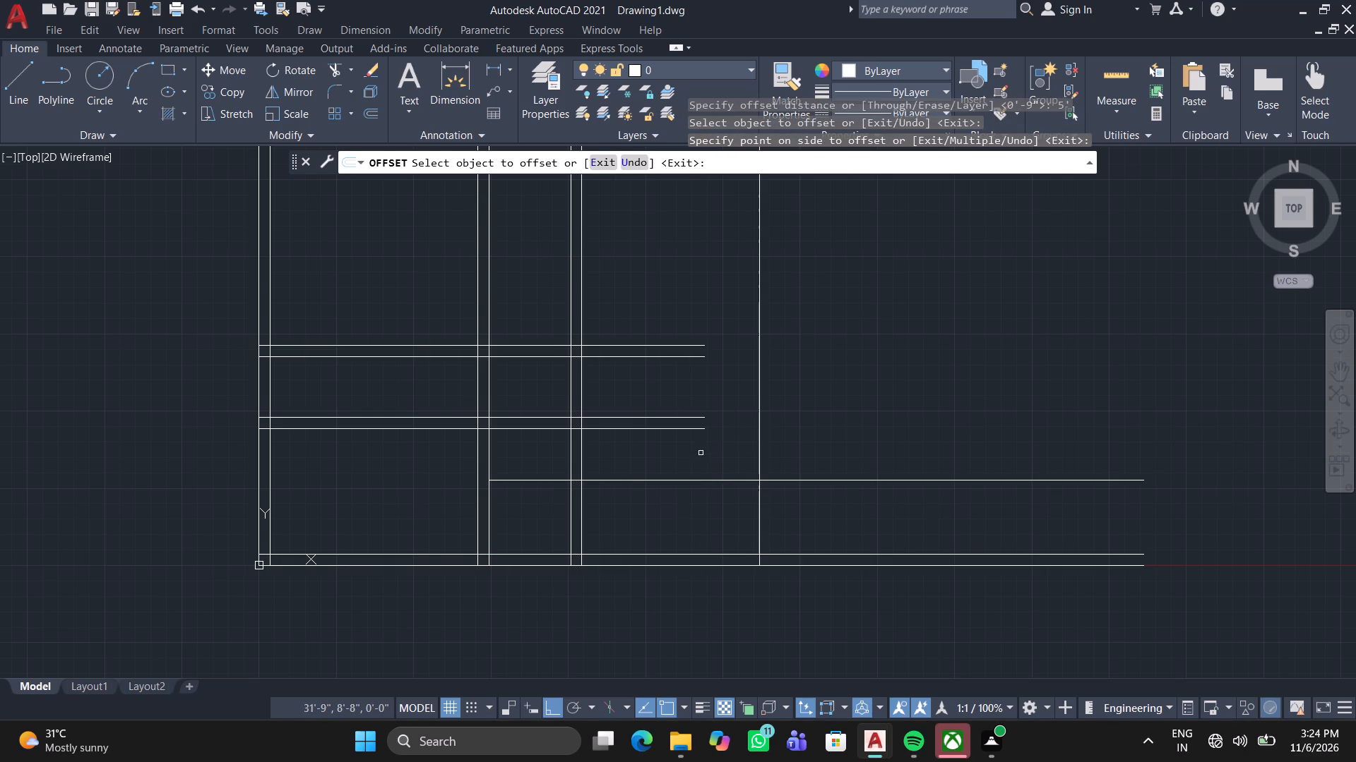
key(space)
Offset the new horizontal line above the long bottom wall 9" upward to form a wall.
key(space)
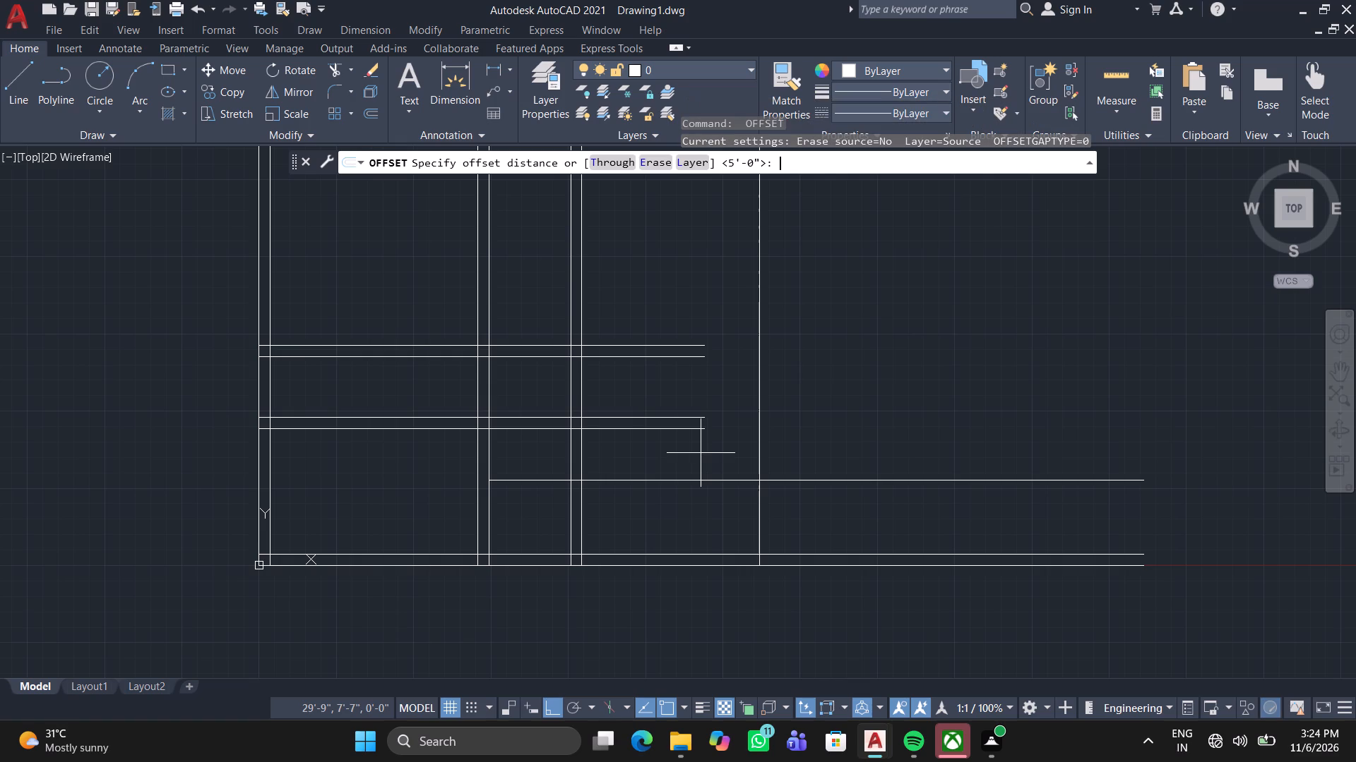
key(9)
key(Return)
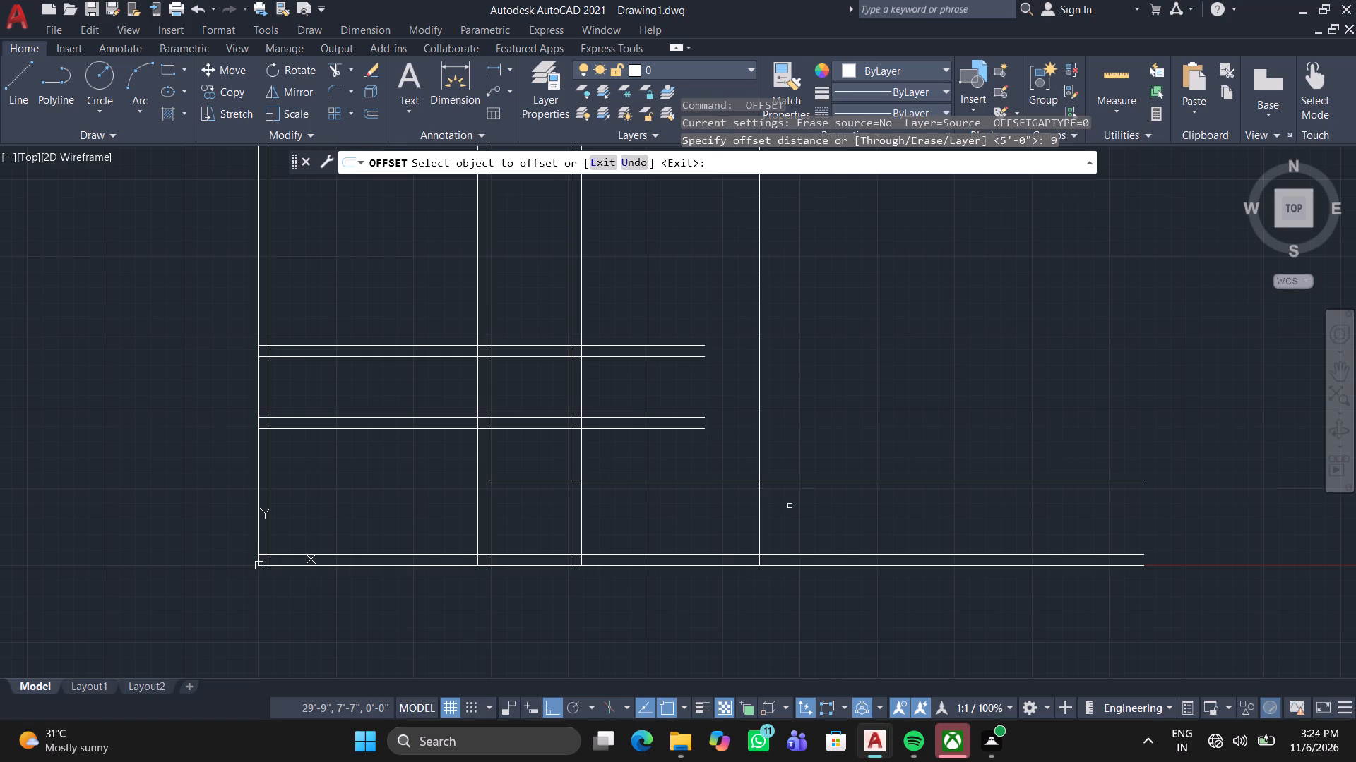
click(731, 478)
click(727, 445)
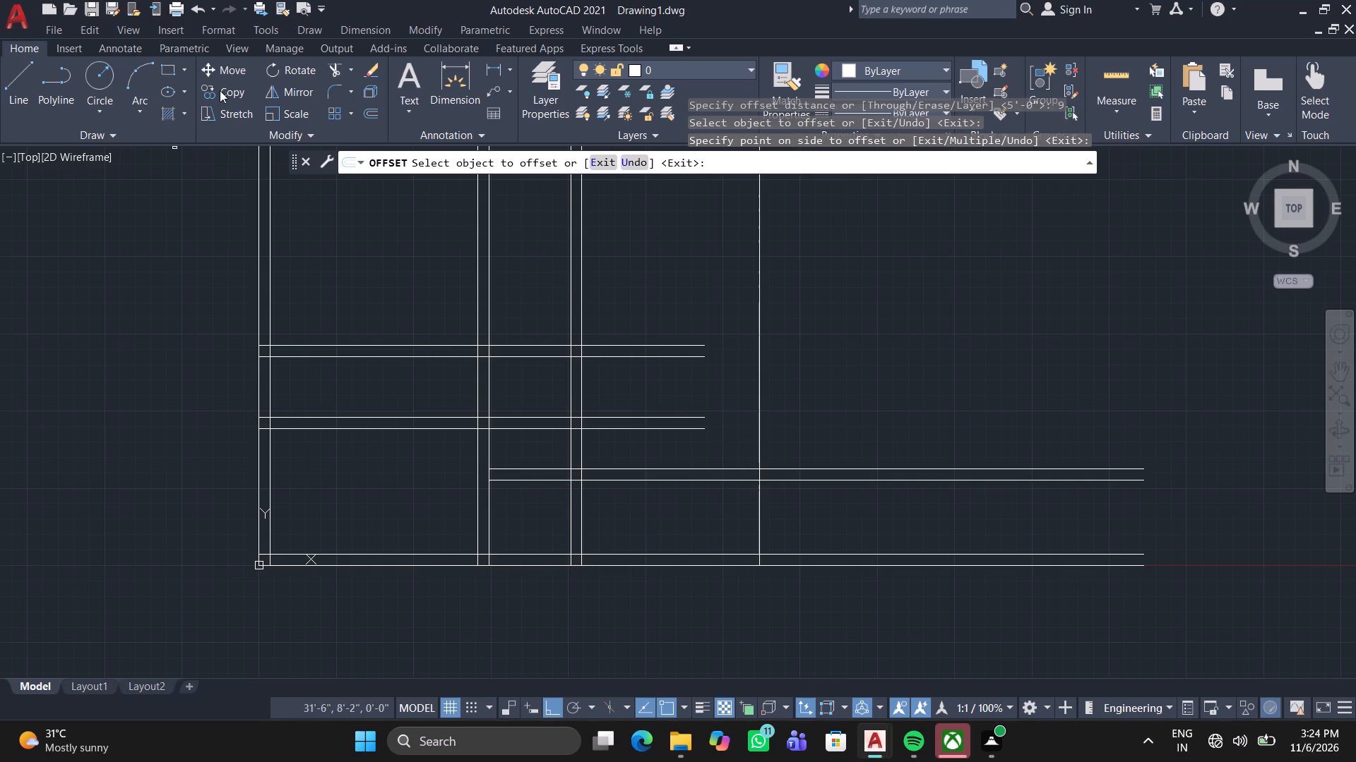
Trim the new horizontal wall's lines inside the 5'6" room and the 8'6"-high wall's lines extending right of that room.
click(333, 66)
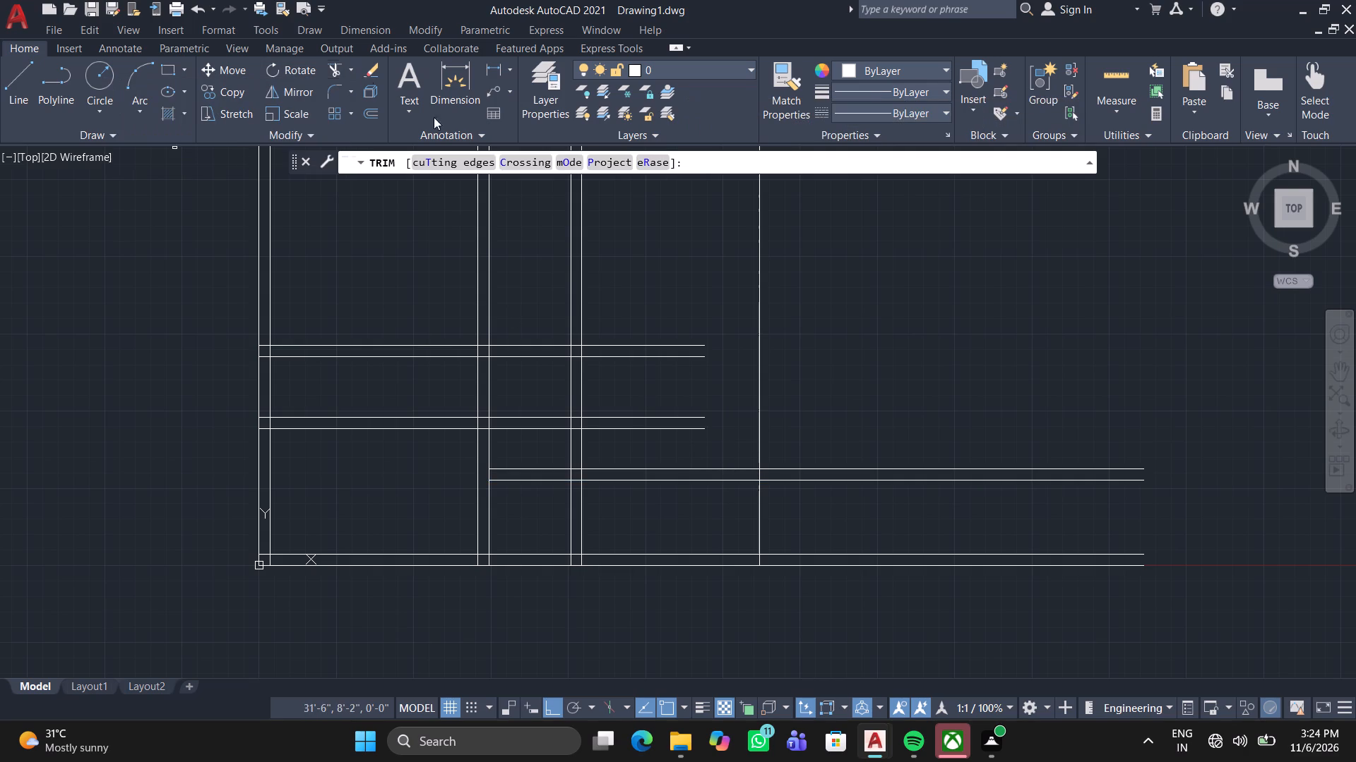
click(541, 506)
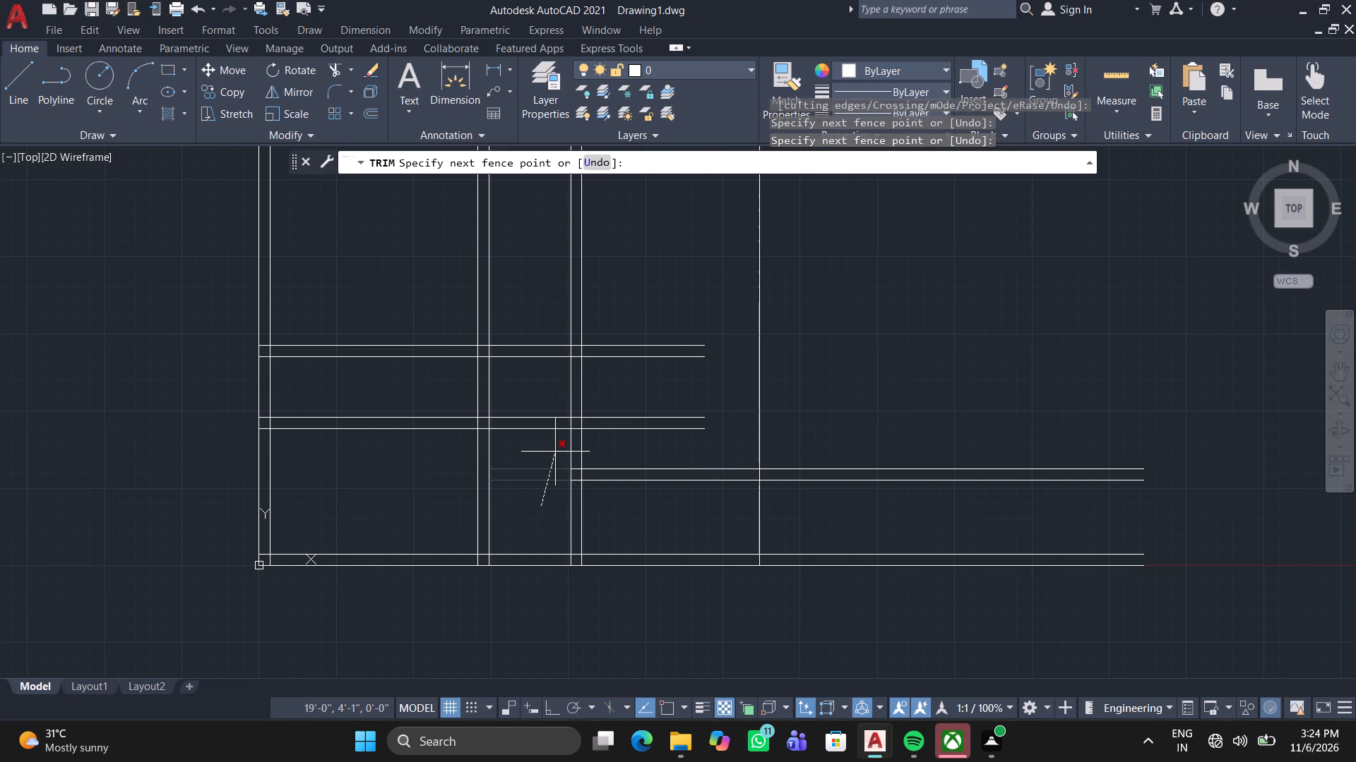
click(555, 452)
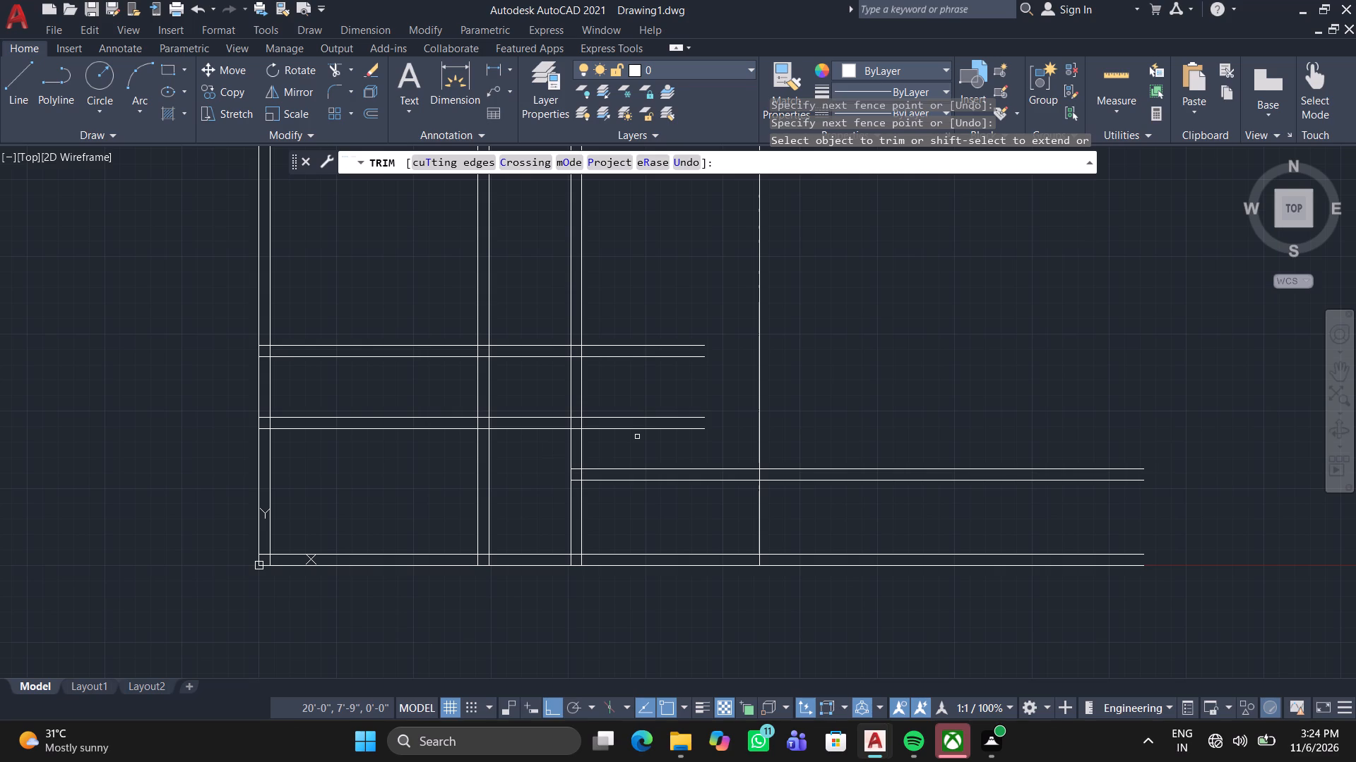
click(650, 451)
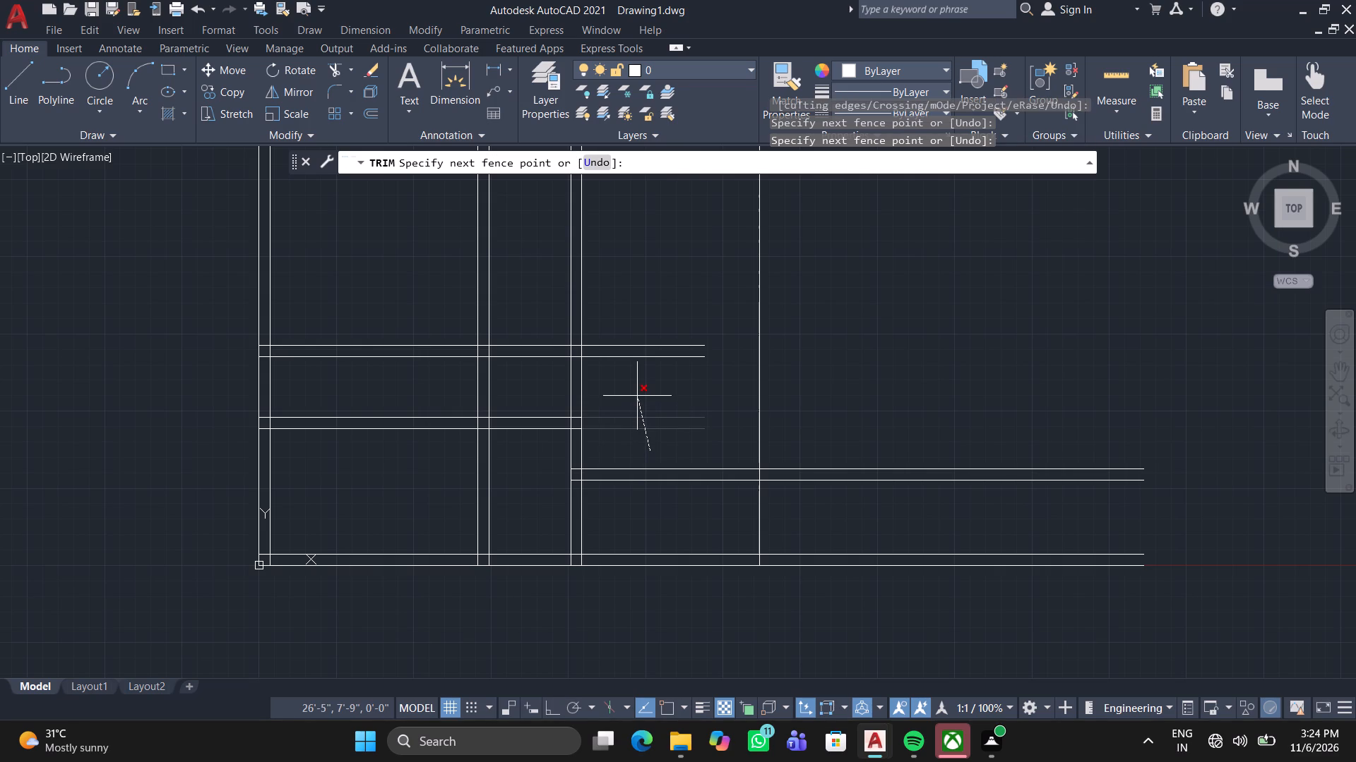
click(638, 396)
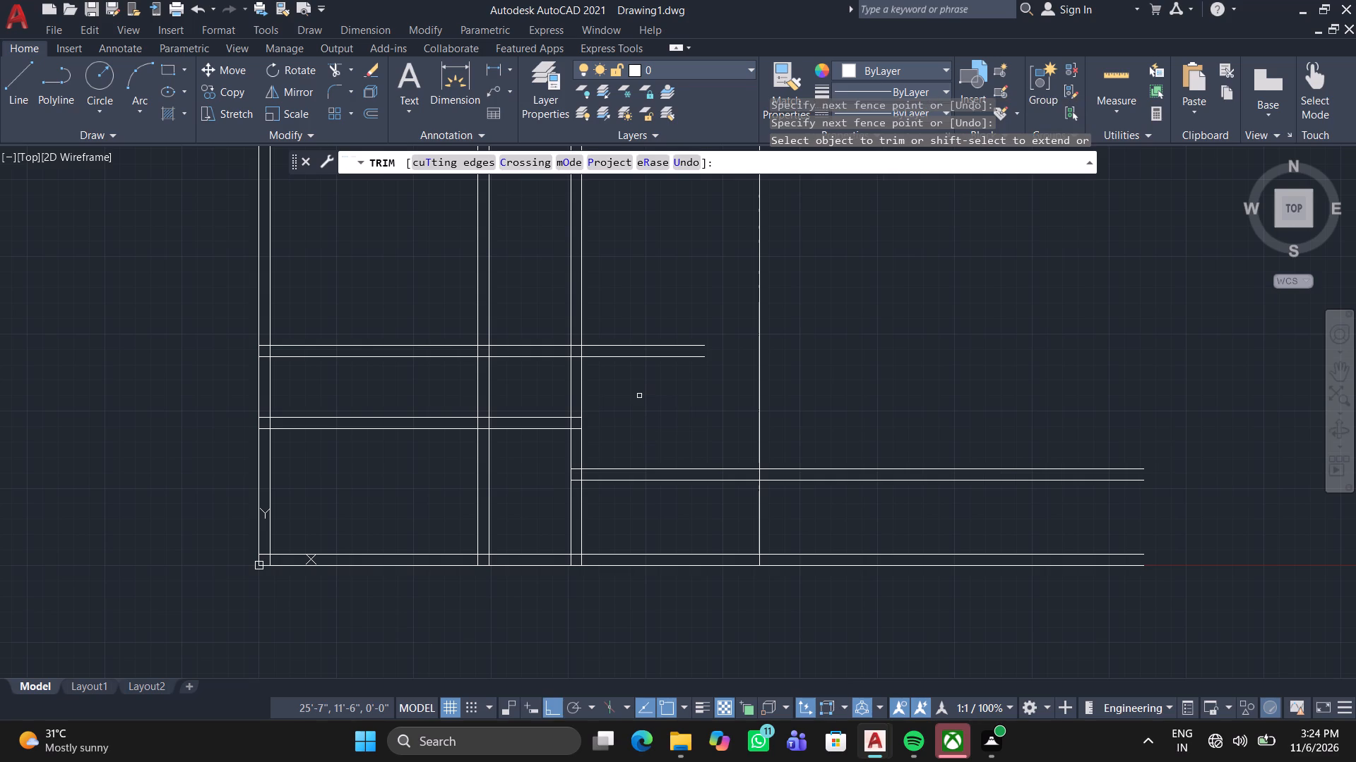
key(space)
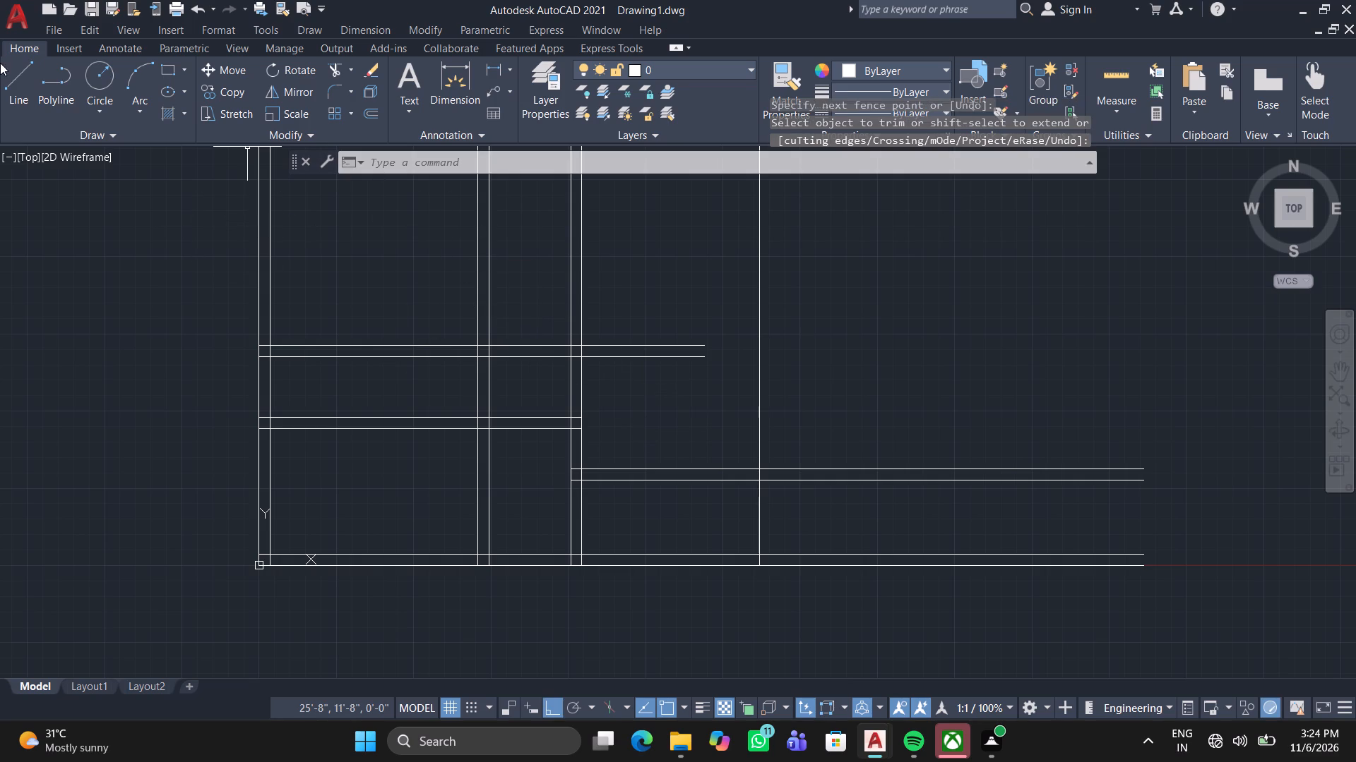
Offset the rightmost vertical line 9" to the right to form the 12' room's right wall.
click(371, 107)
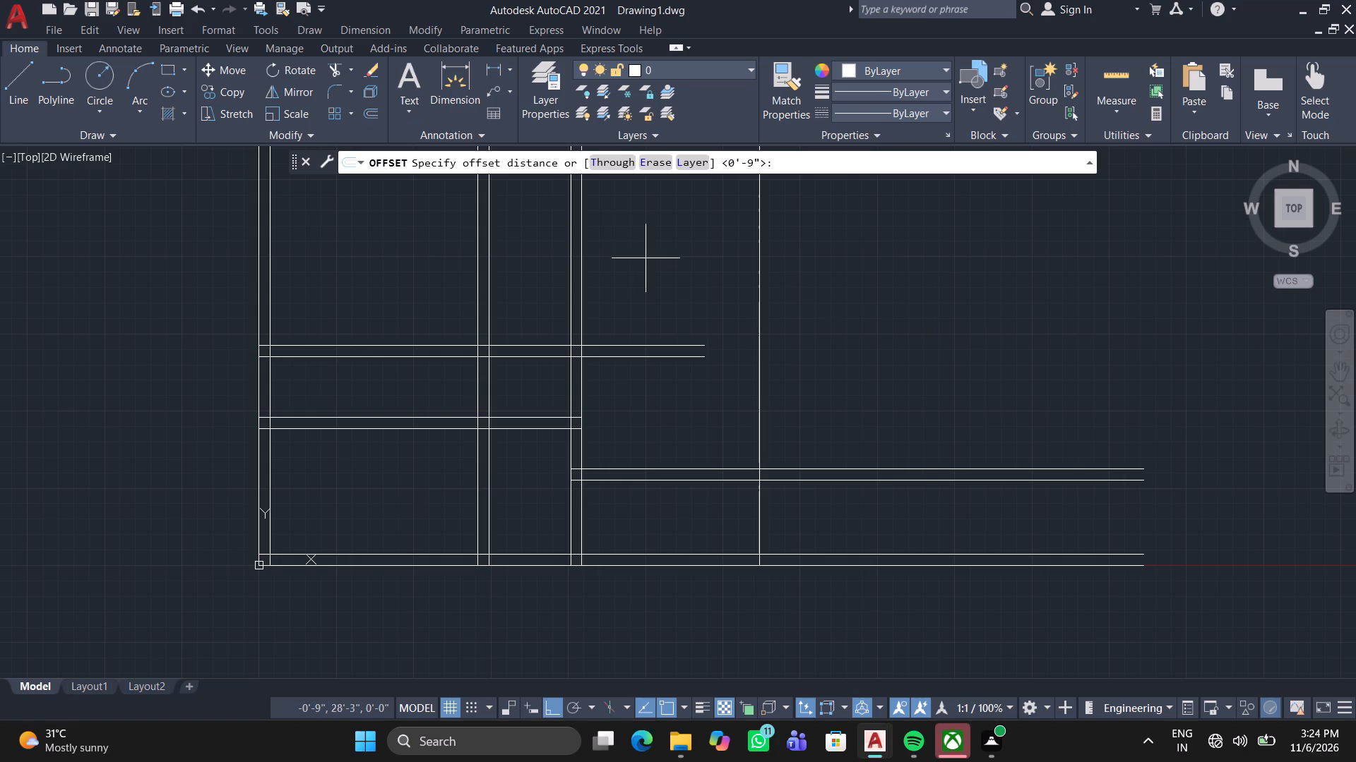
key(9)
key(Return)
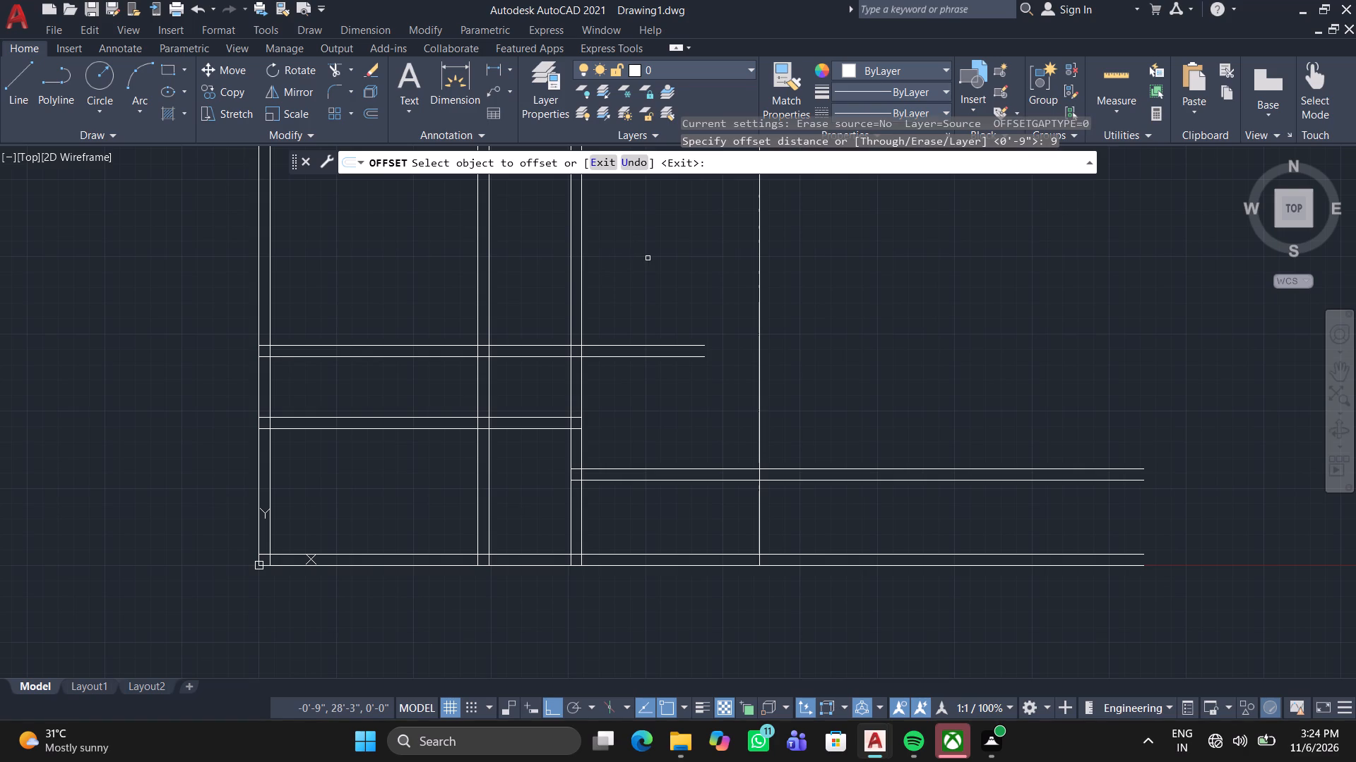
click(761, 325)
click(860, 294)
key(space)
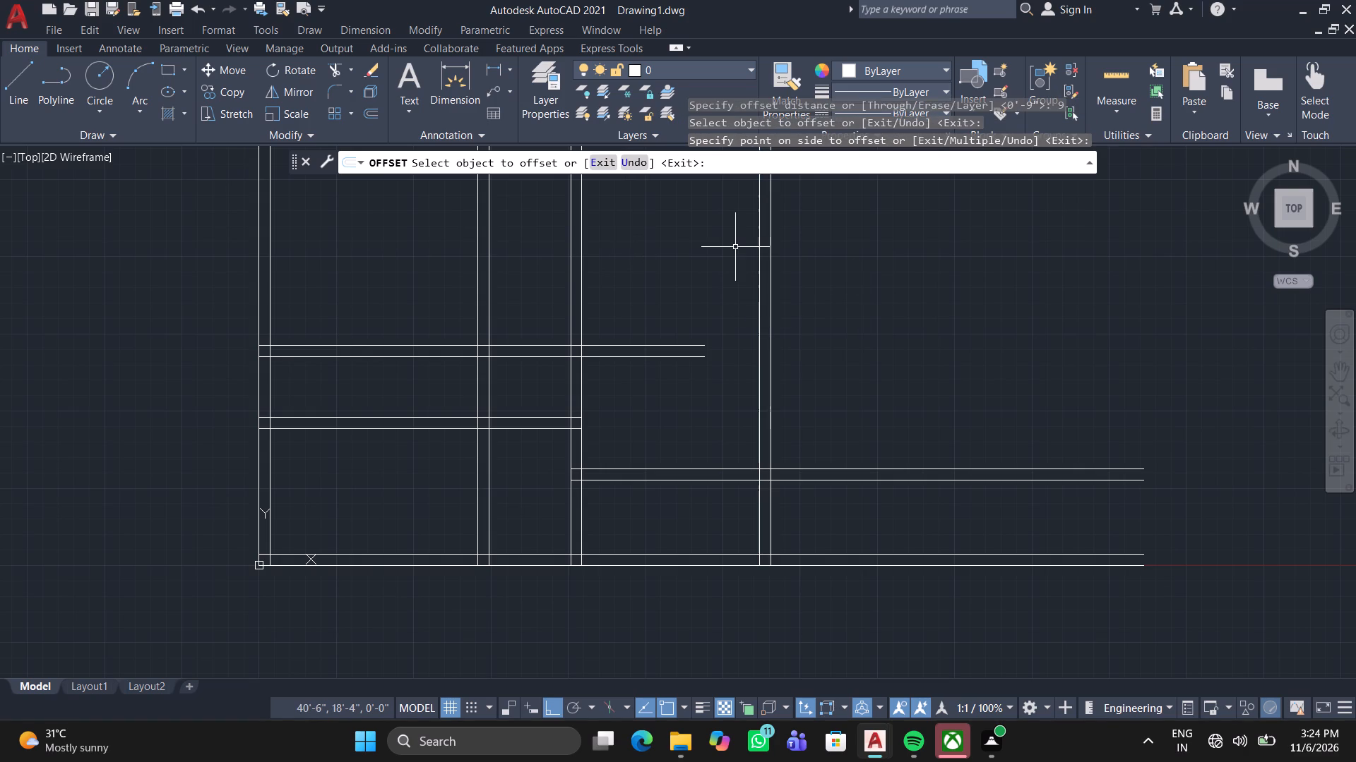
Stretch the right ends of both upper horizontal wall lines to the outer line of the 12' room's right wall.
scroll(655, 351, up, 3)
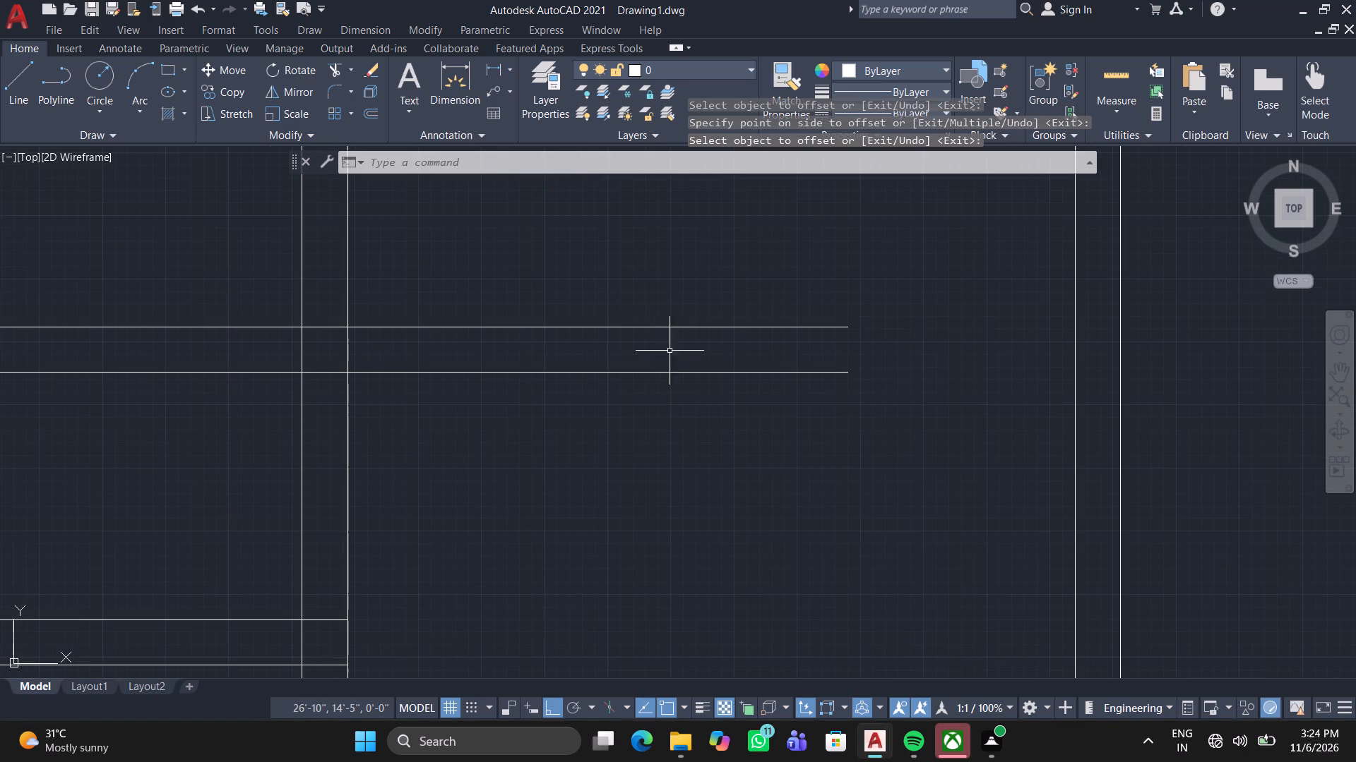
drag(841, 385, 857, 412)
click(761, 307)
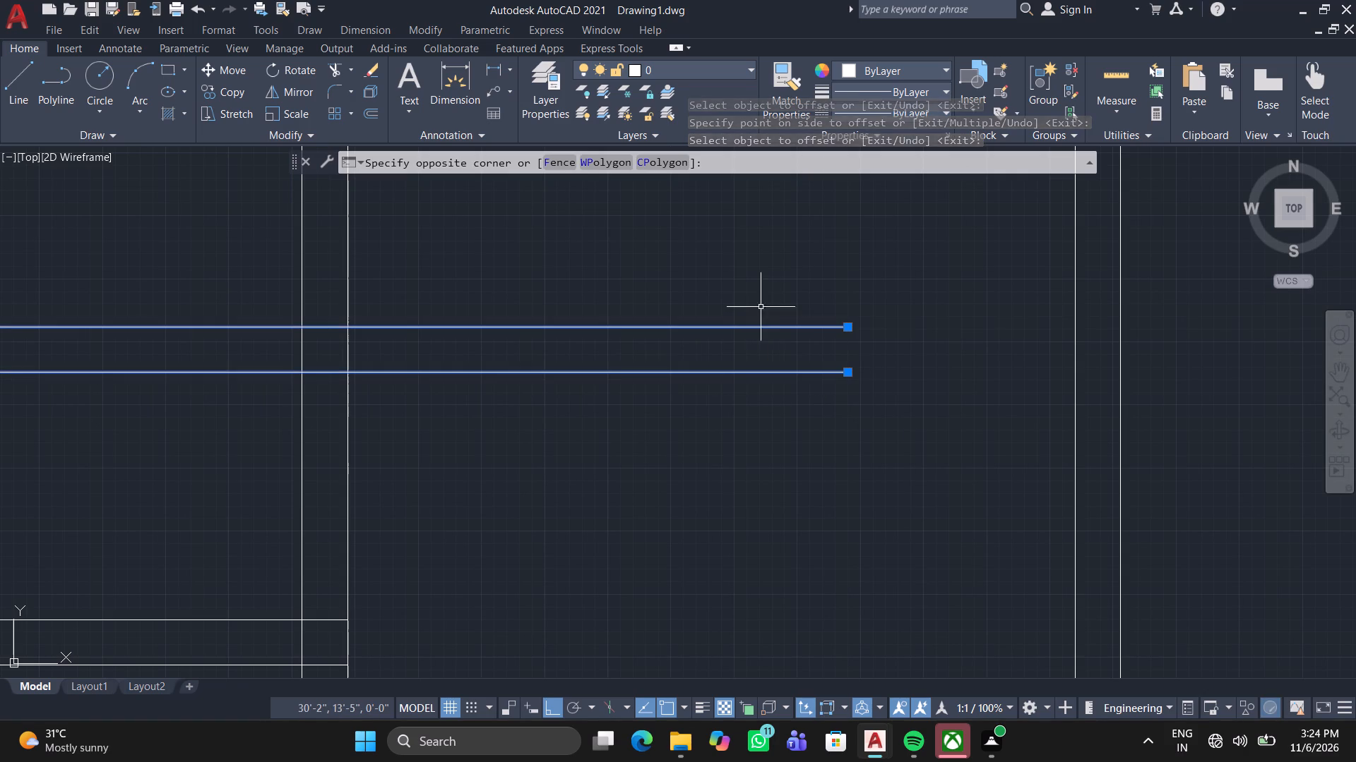
click(848, 371)
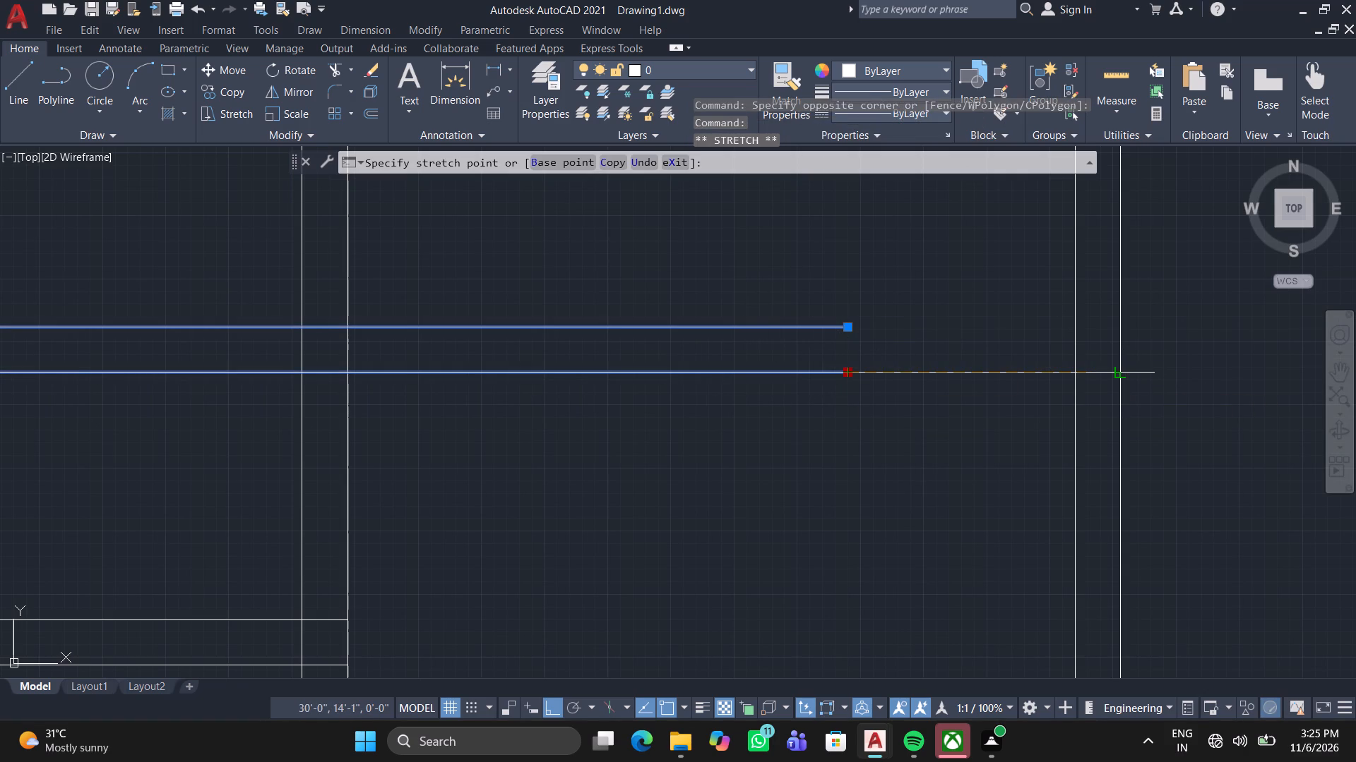
click(1118, 369)
click(849, 327)
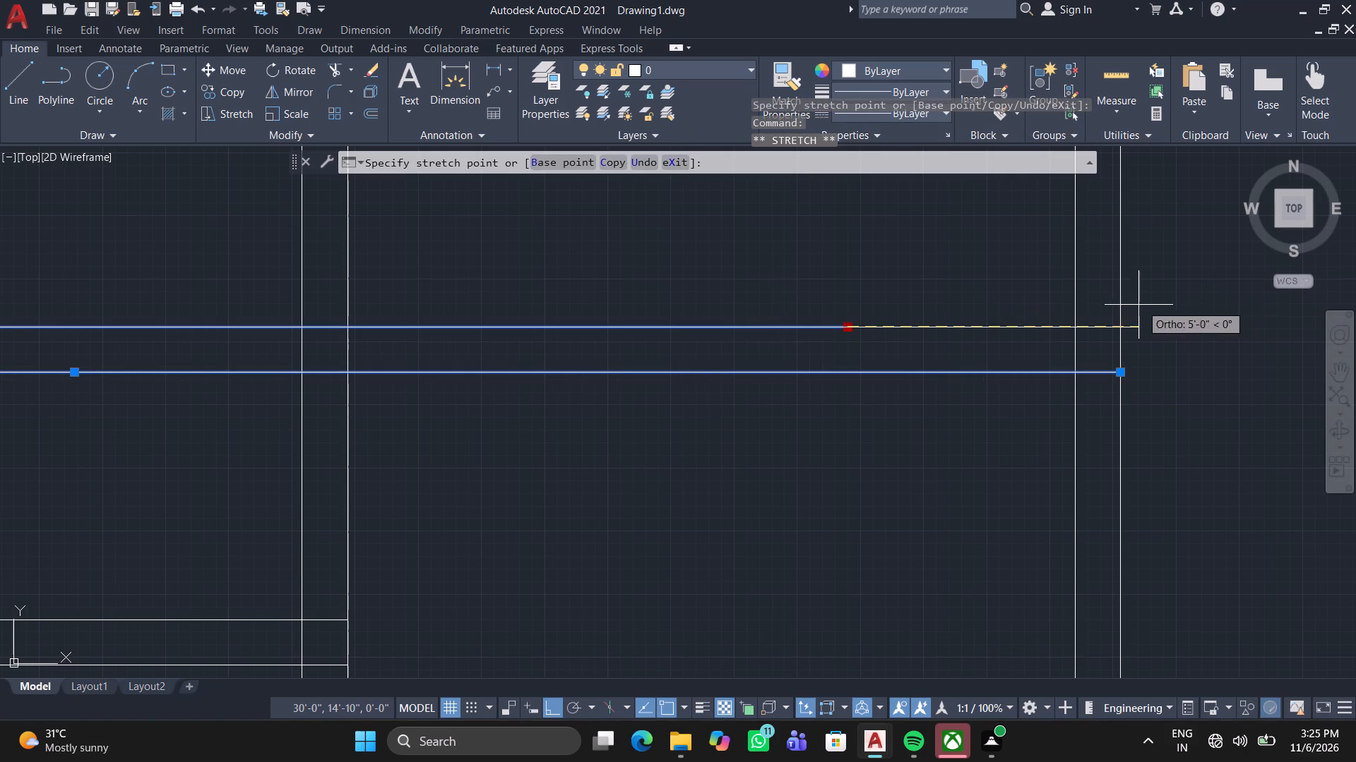
click(1121, 332)
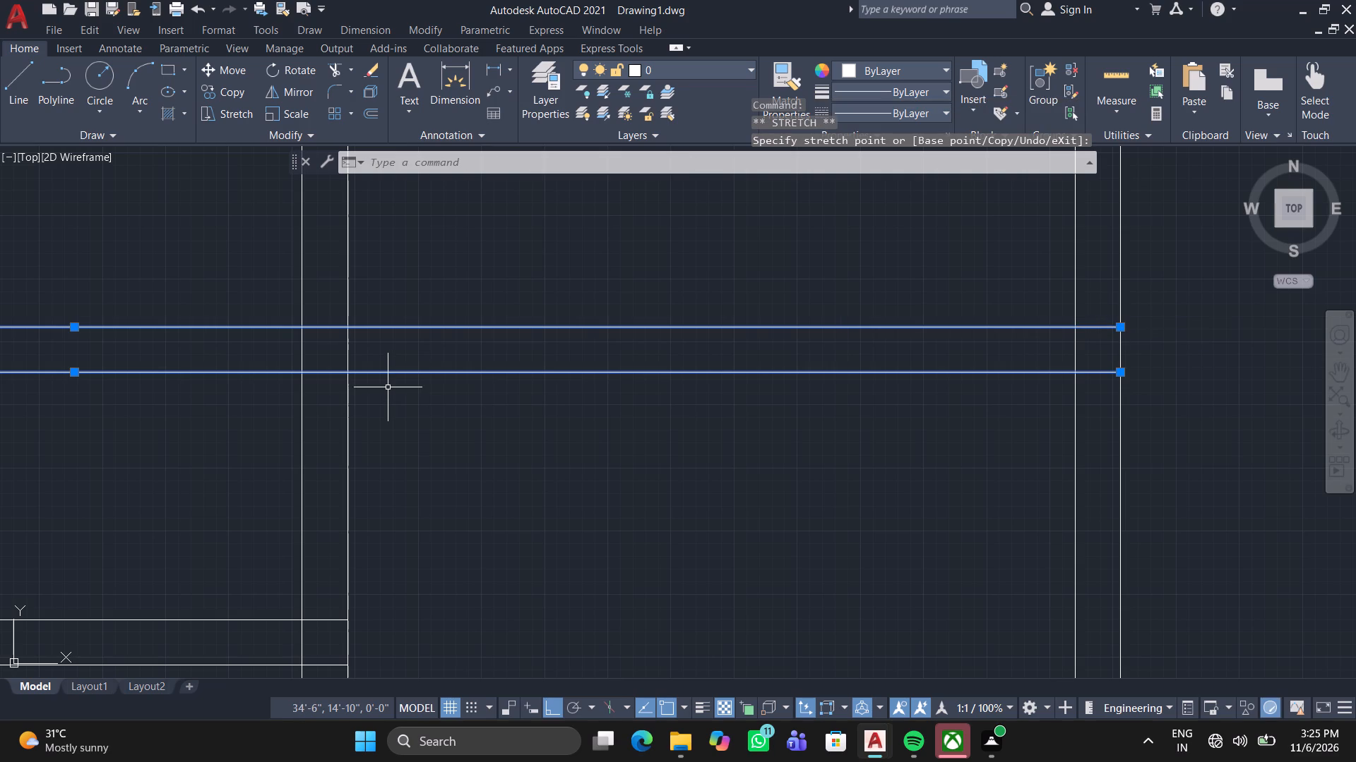
Trim the 8'6"-high wall's horizontal lines across the leftmost room and the lower horizontal wall's lines across the 12' room.
key(Escape)
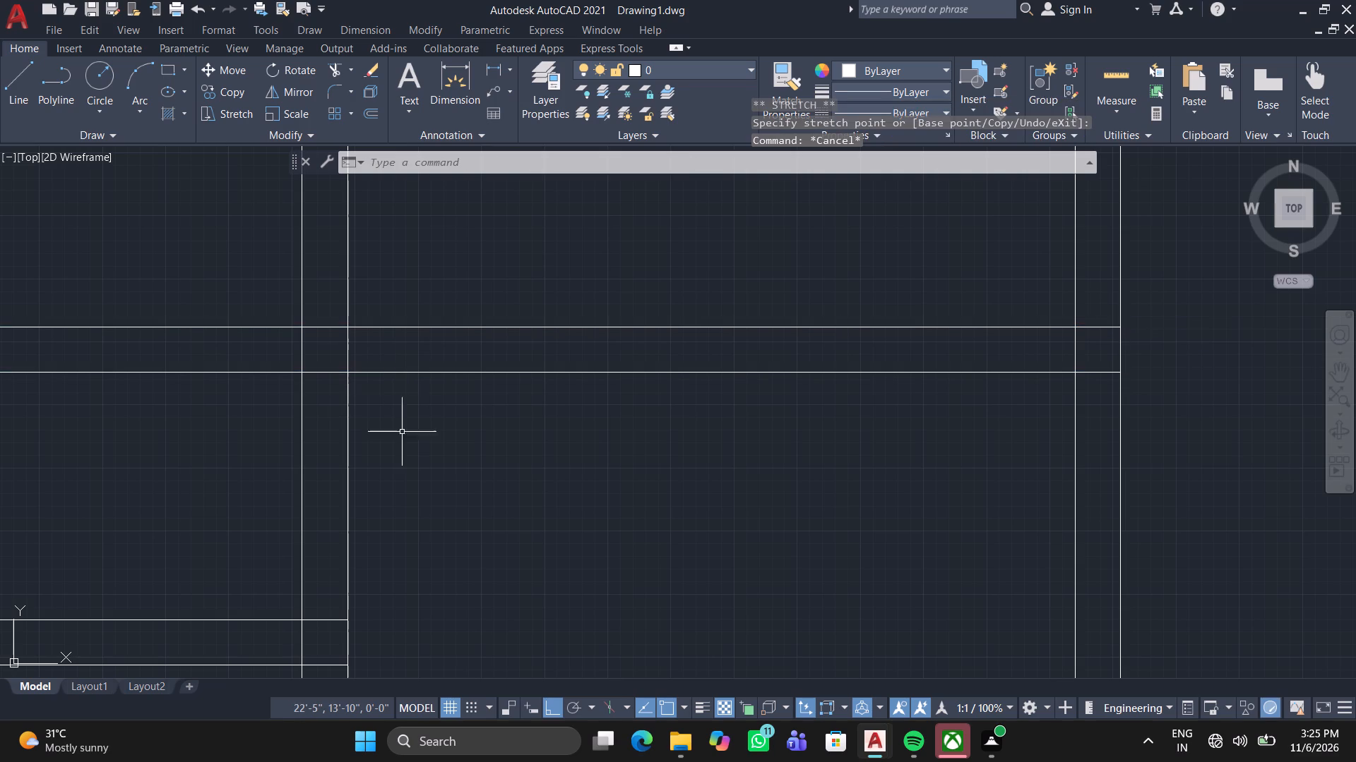
scroll(369, 430, down, 3)
middle_drag(429, 466, 578, 399)
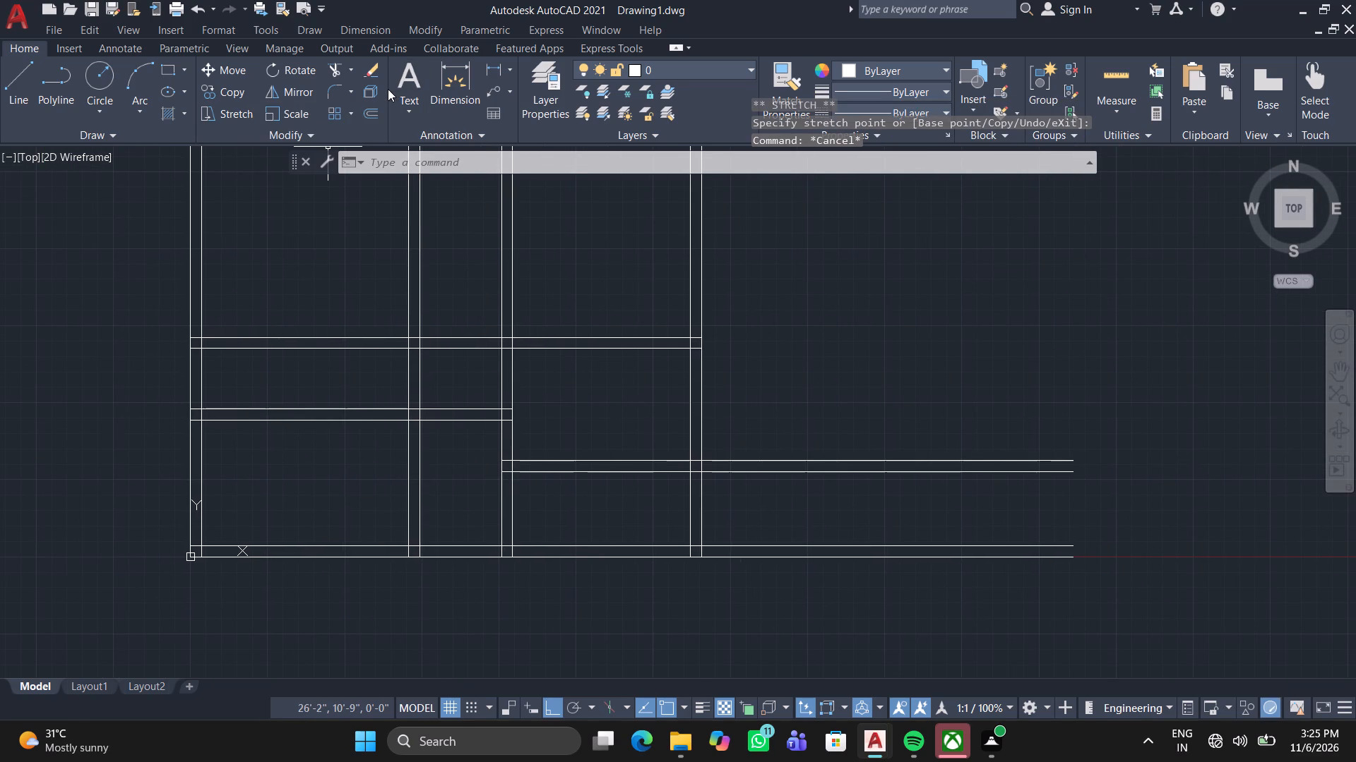
click(337, 75)
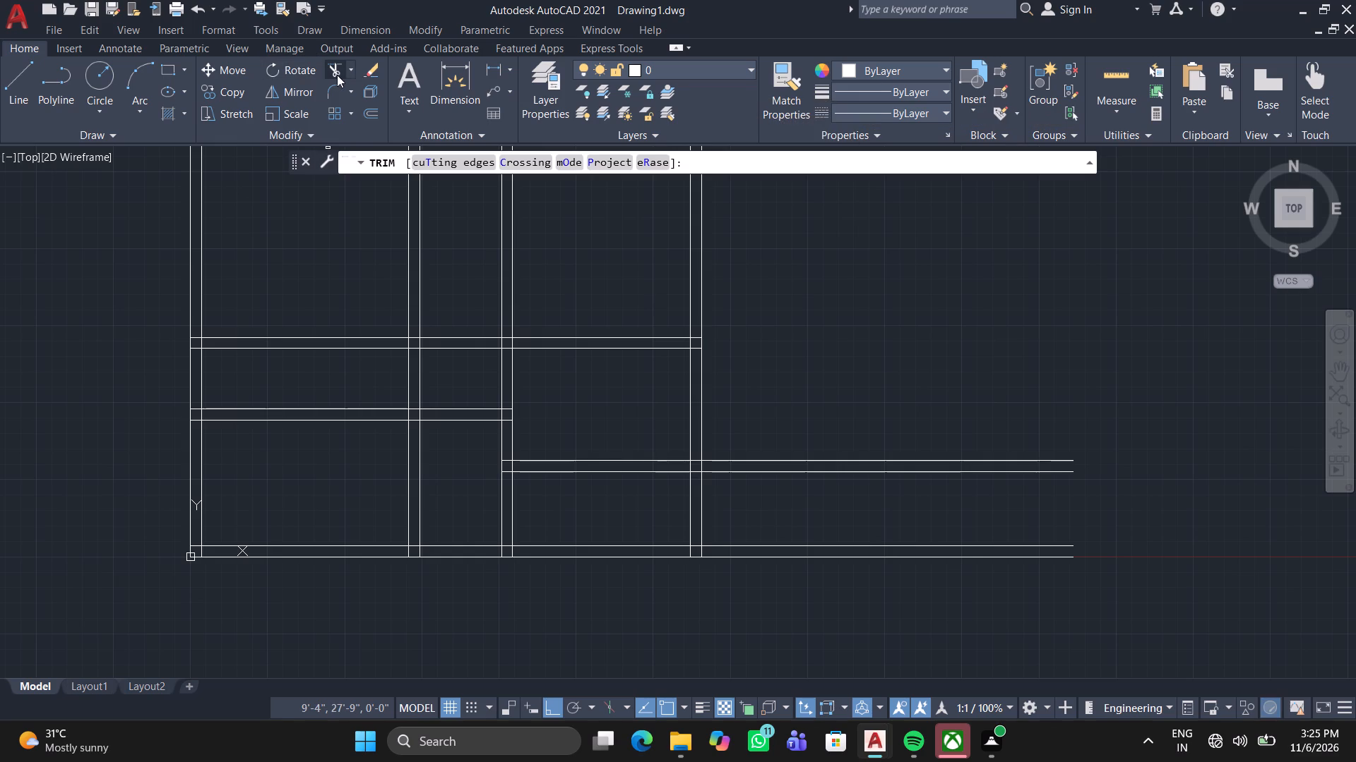
click(357, 387)
click(303, 484)
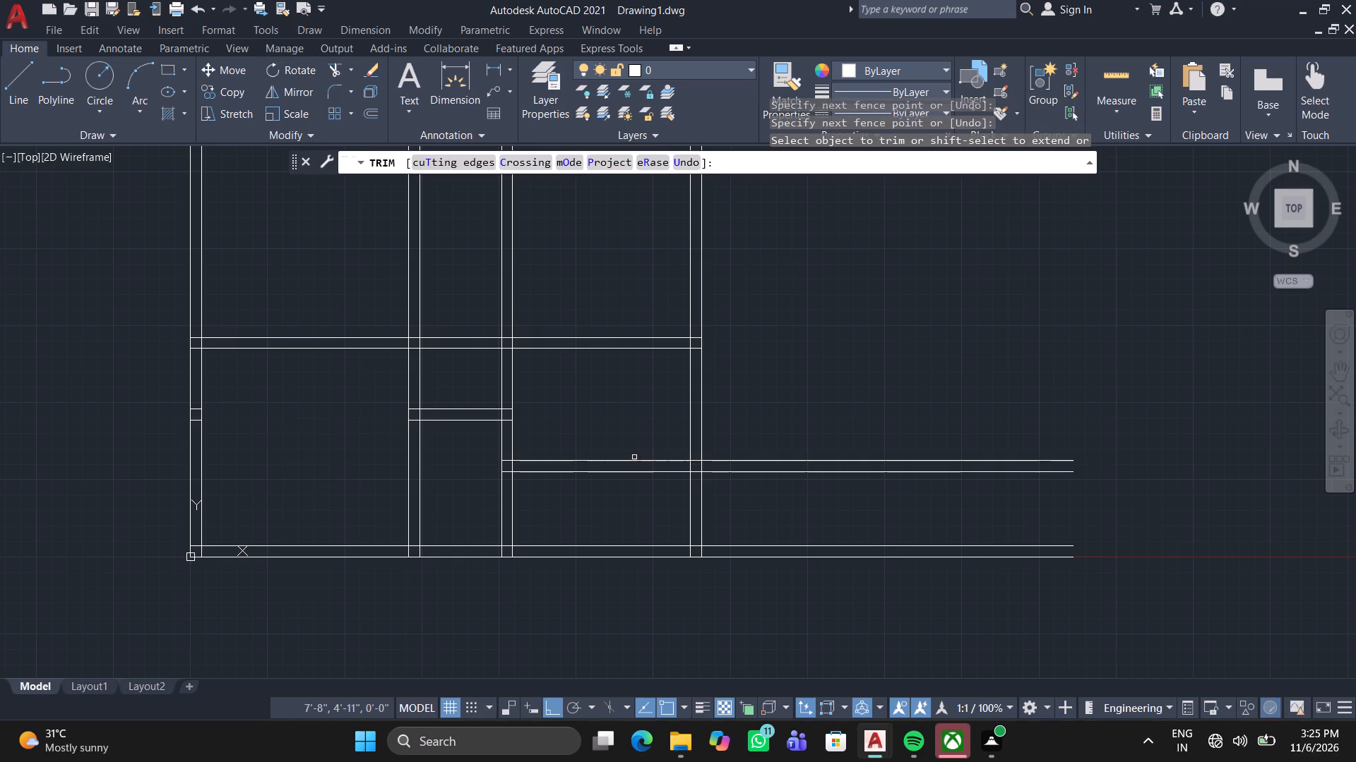
click(607, 503)
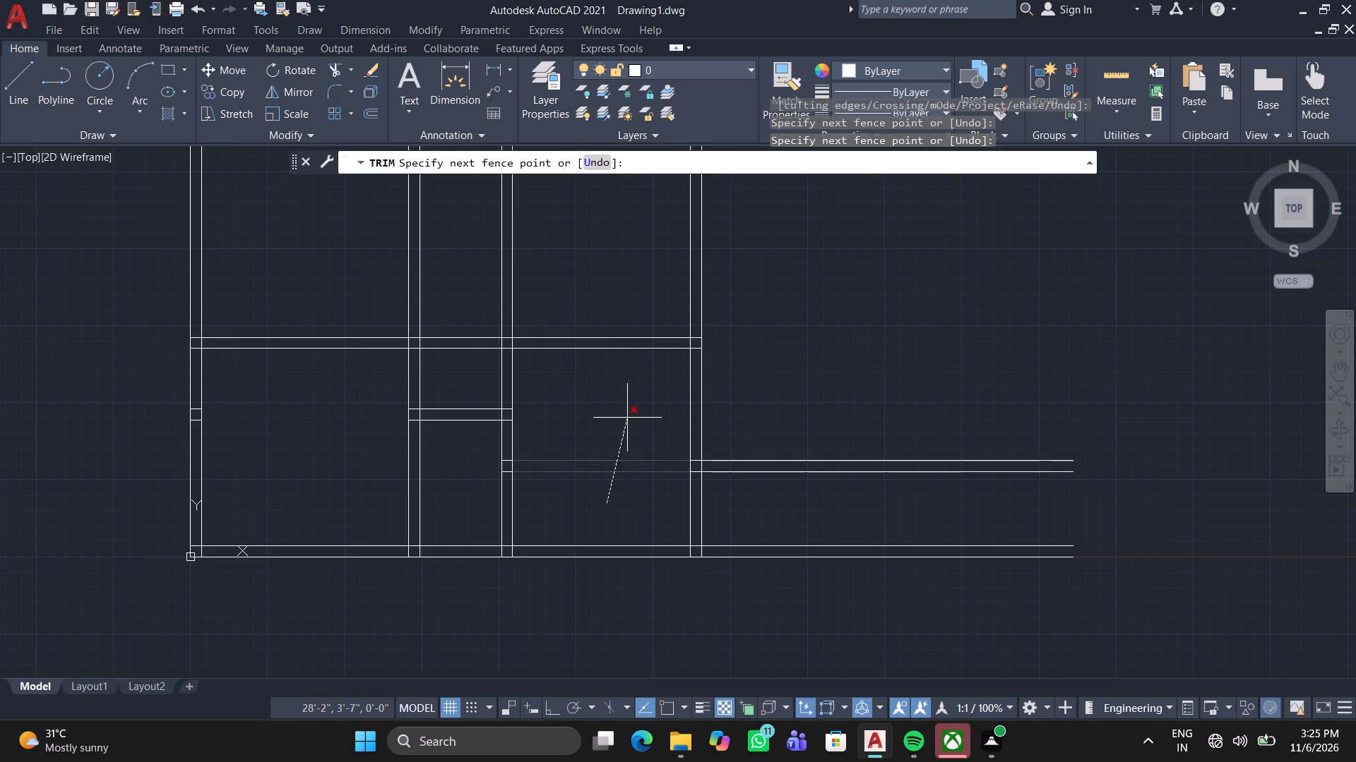
click(627, 418)
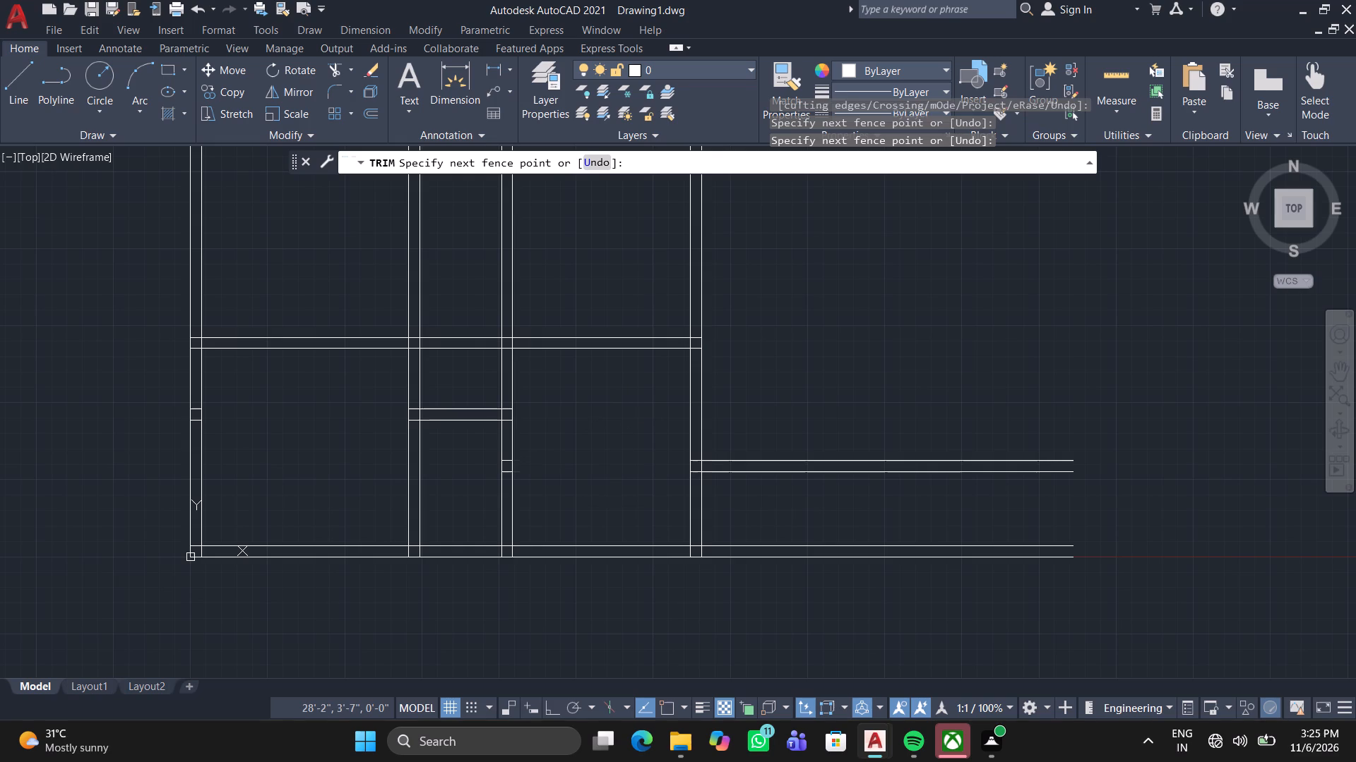
Trim the 5'6" room's right wall lines between its top wall and the long upper wall, and both interior walls' lines above that upper wall.
click(478, 372)
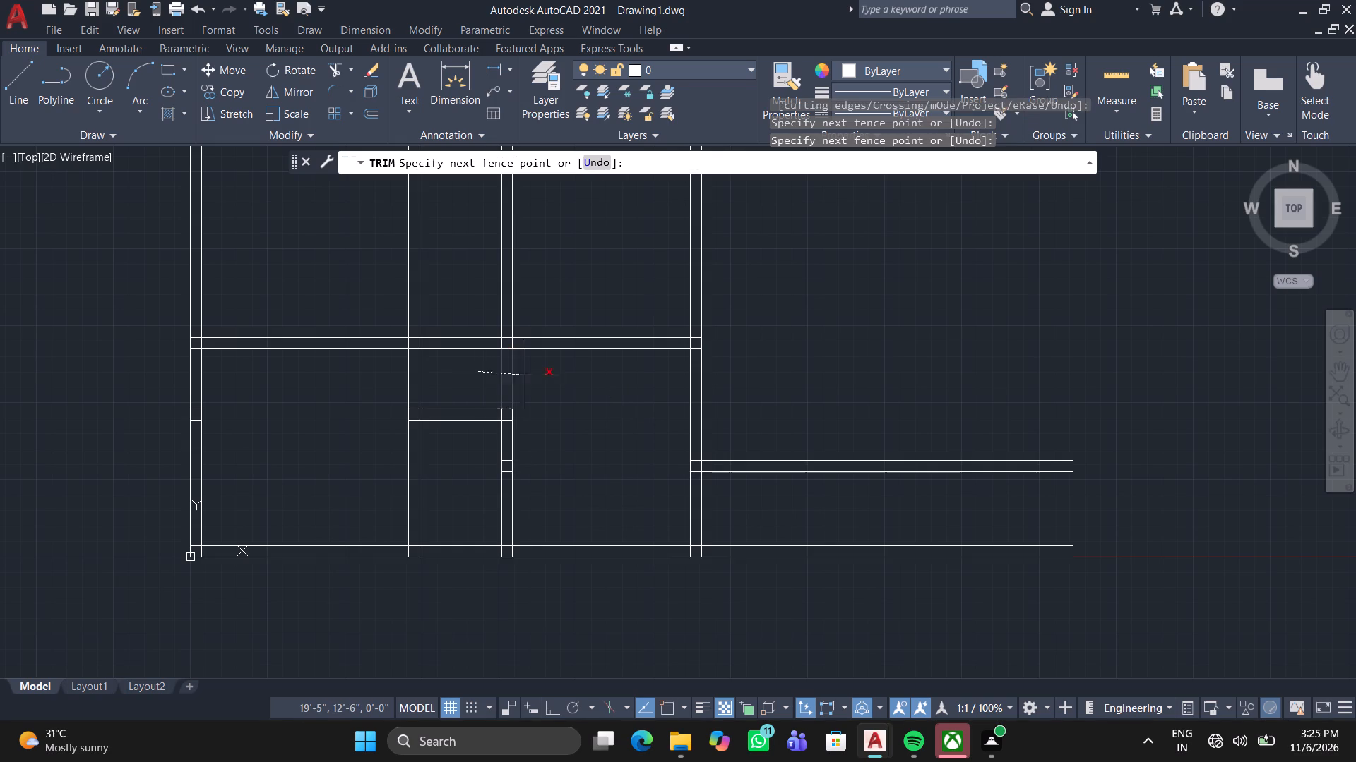
click(607, 385)
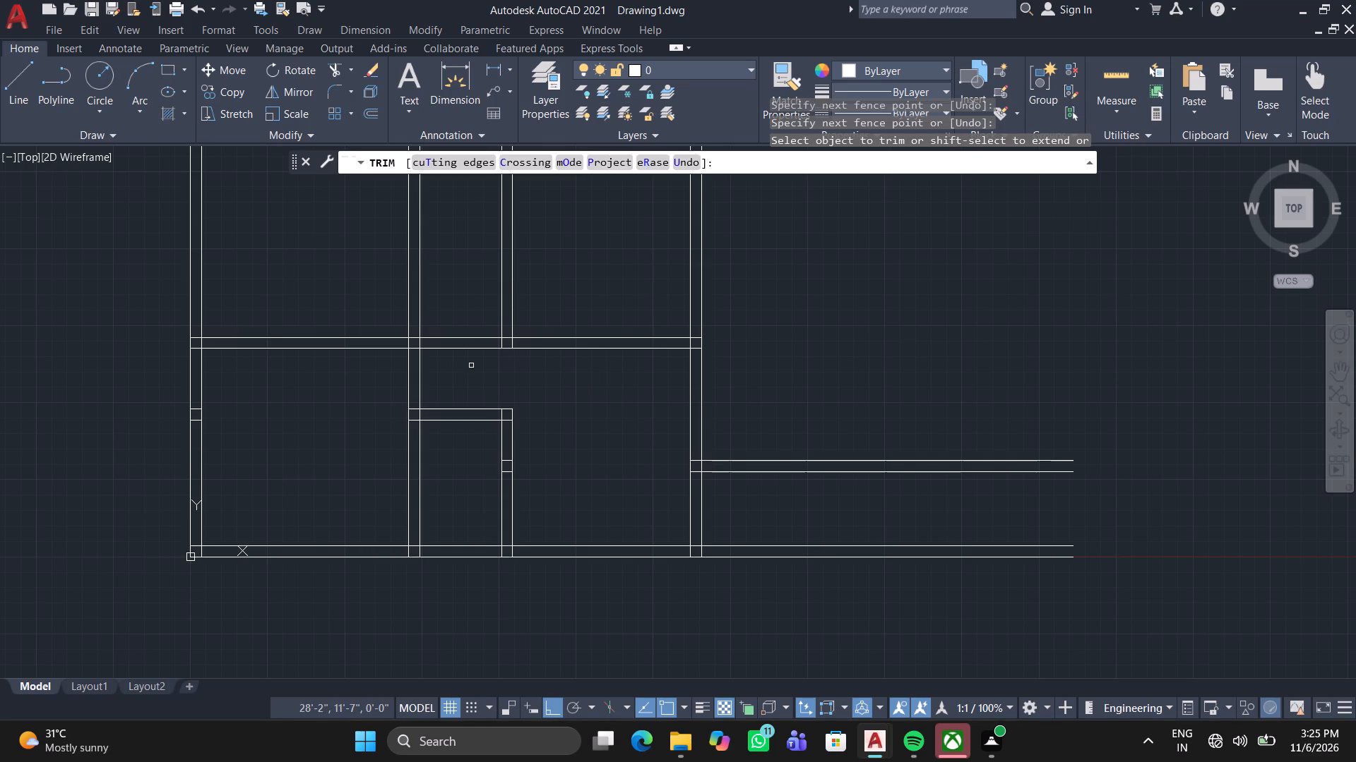
middle_drag(537, 377, 550, 501)
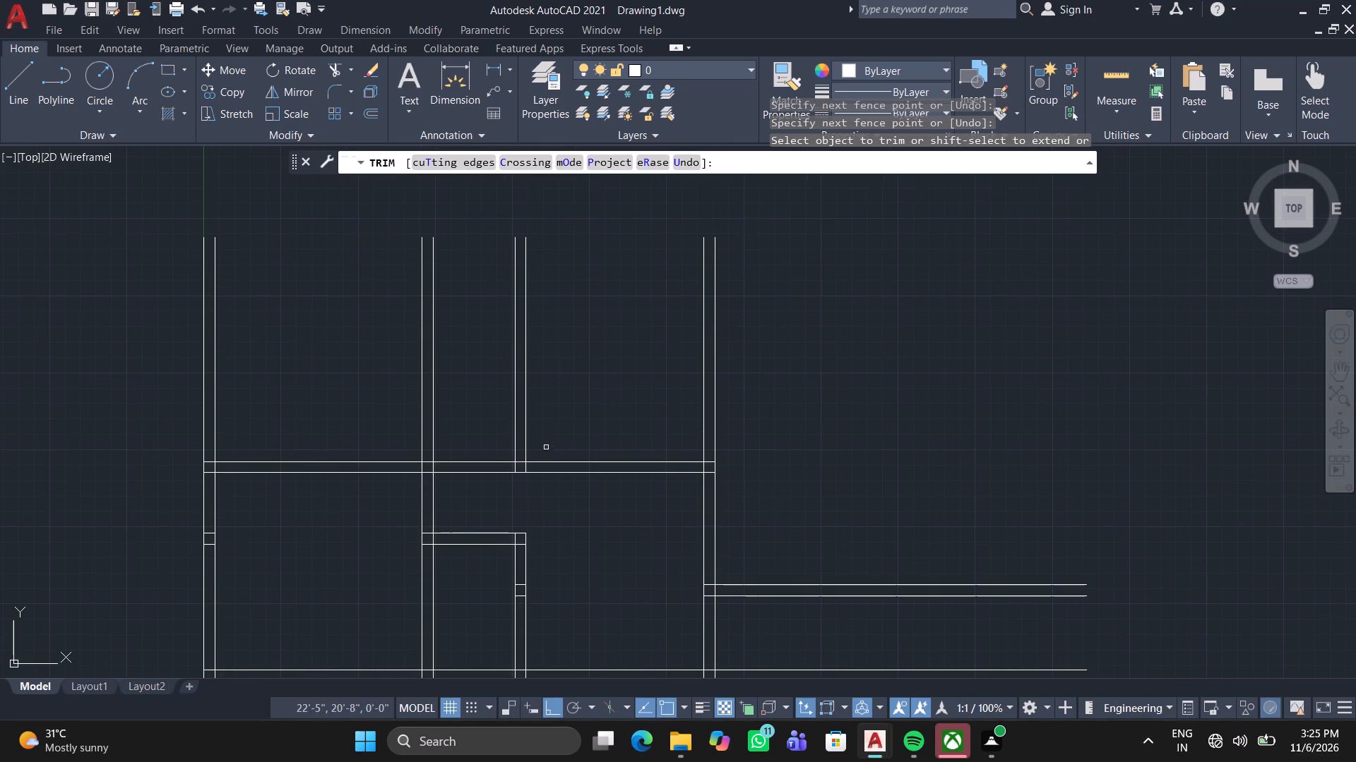
click(388, 377)
click(571, 399)
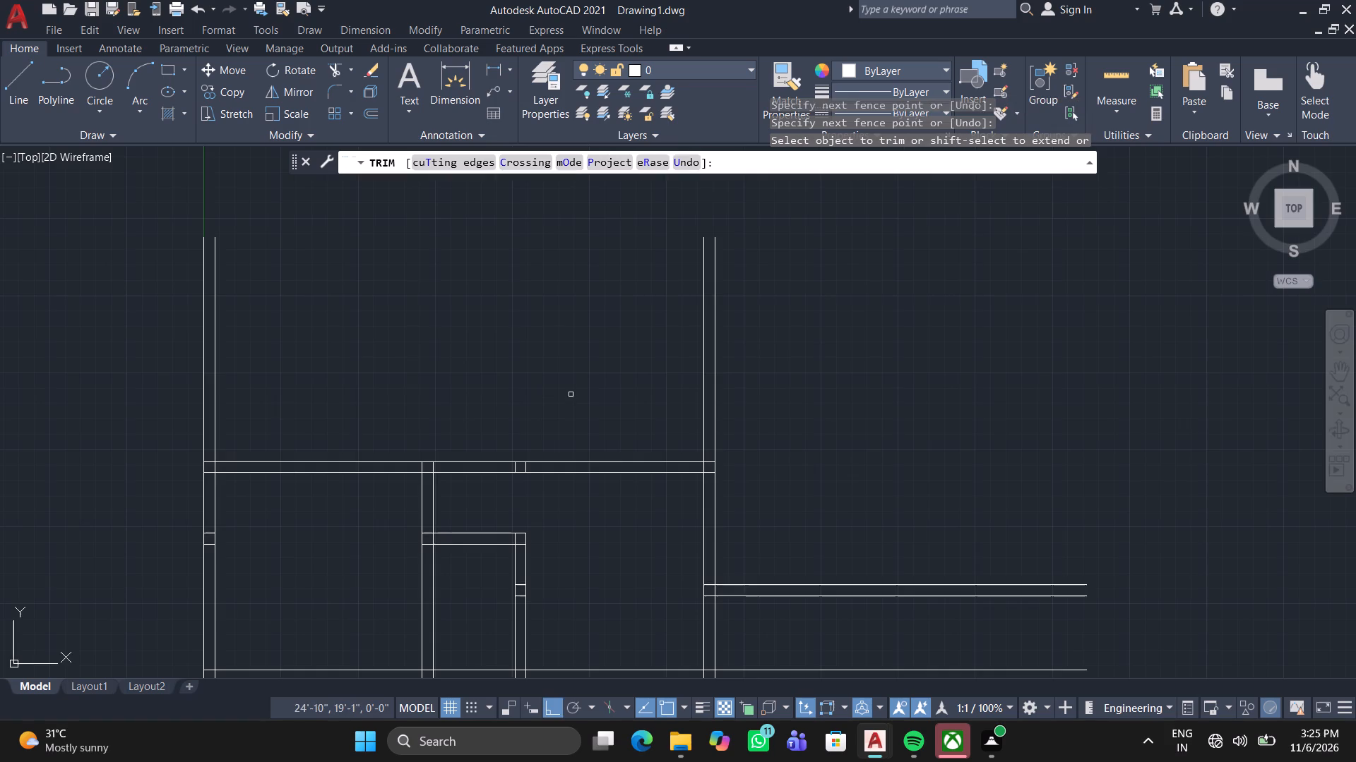
scroll(571, 394, down, 2)
middle_drag(561, 393, 533, 337)
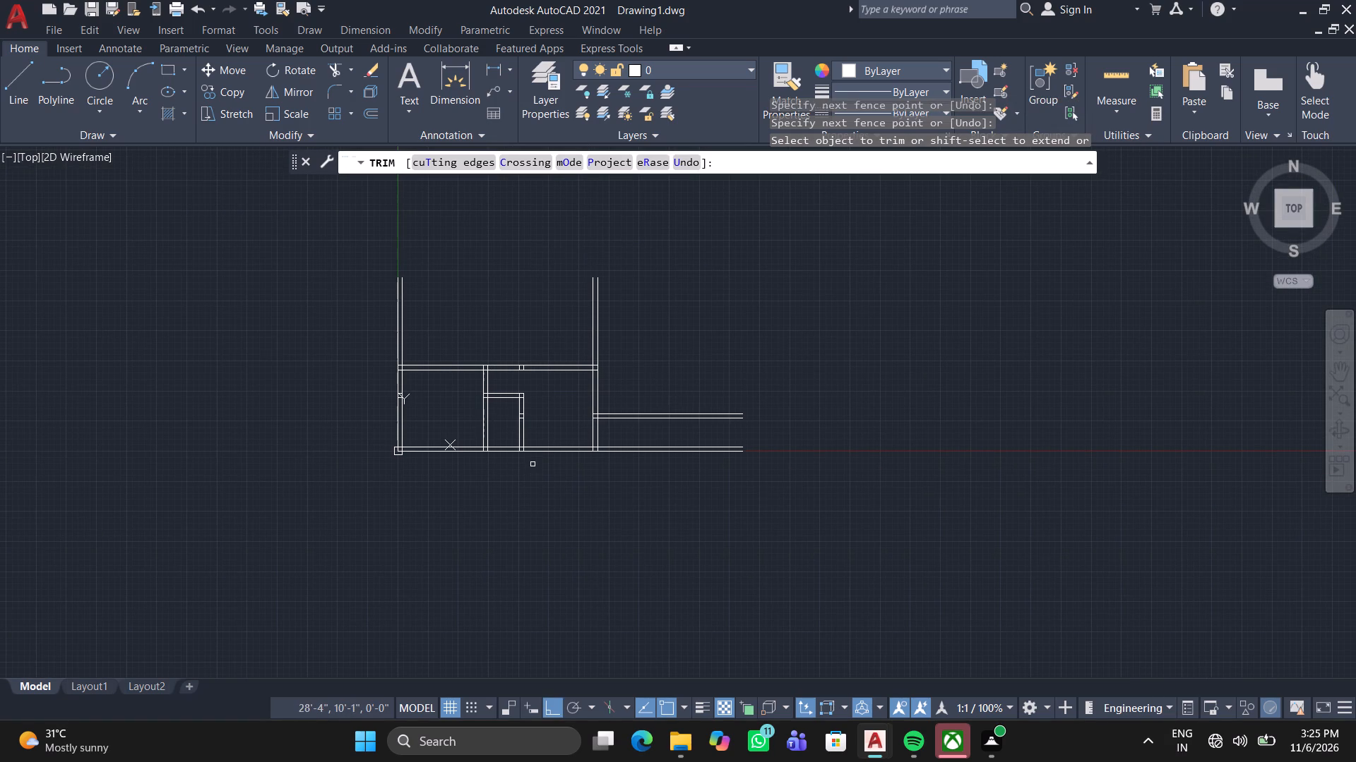
key(Escape)
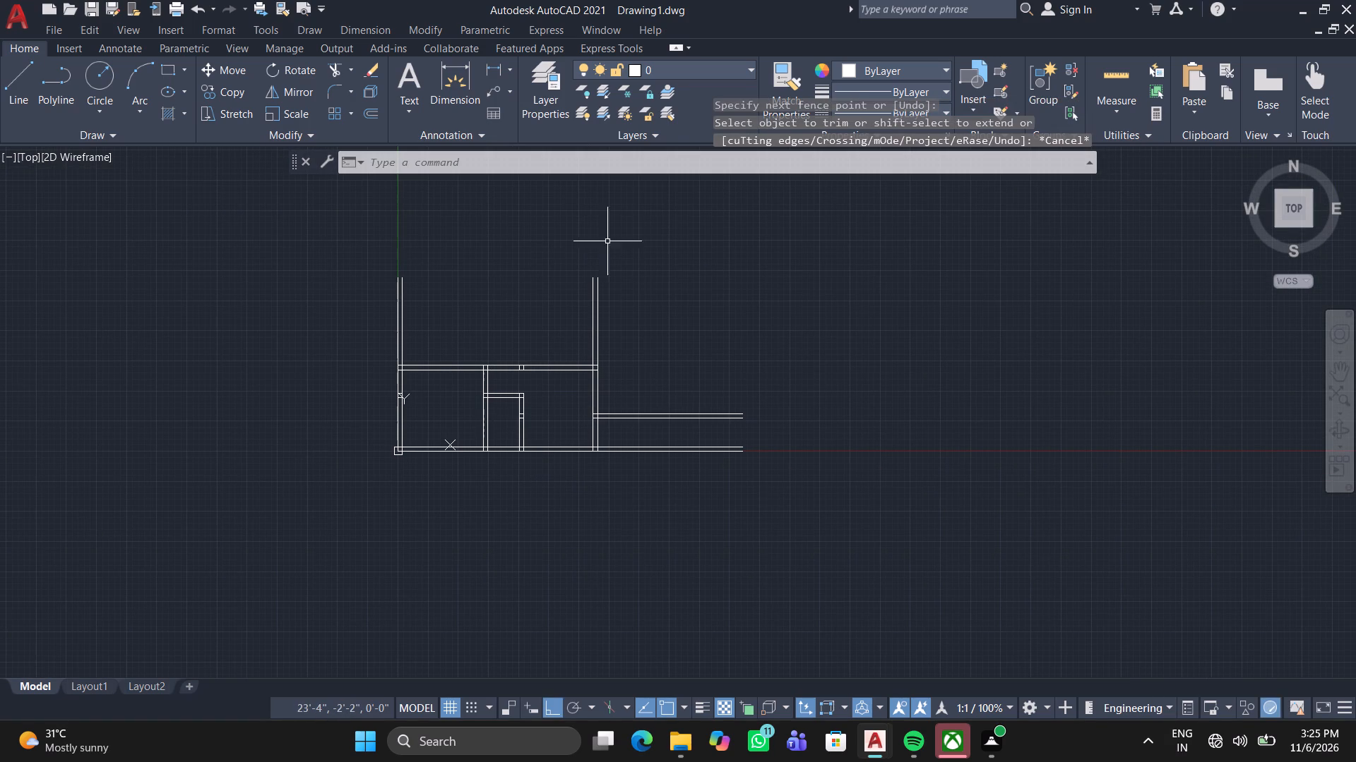
Draw a vertical line about 39' upward from where the 12' room's right wall inner line meets the upper wall's lower line.
click(4, 94)
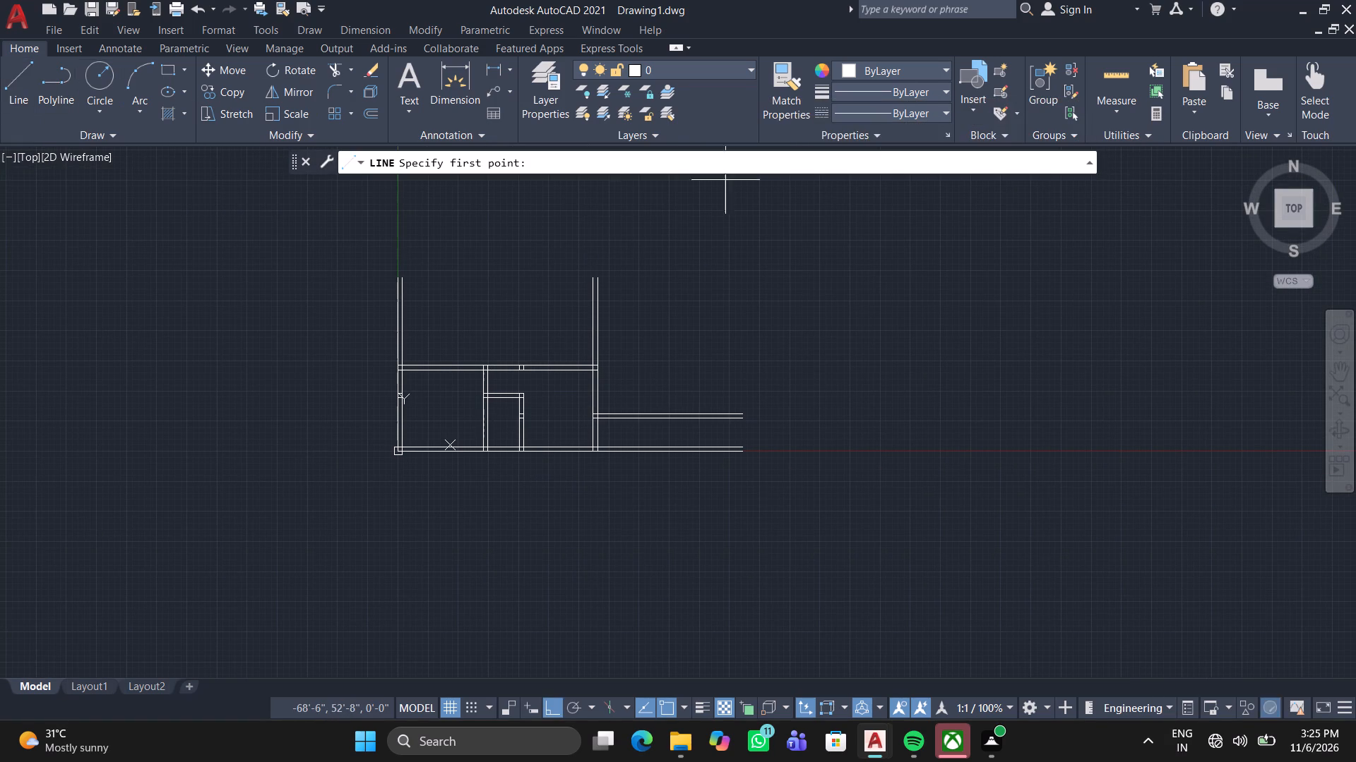
middle_drag(721, 256, 809, 258)
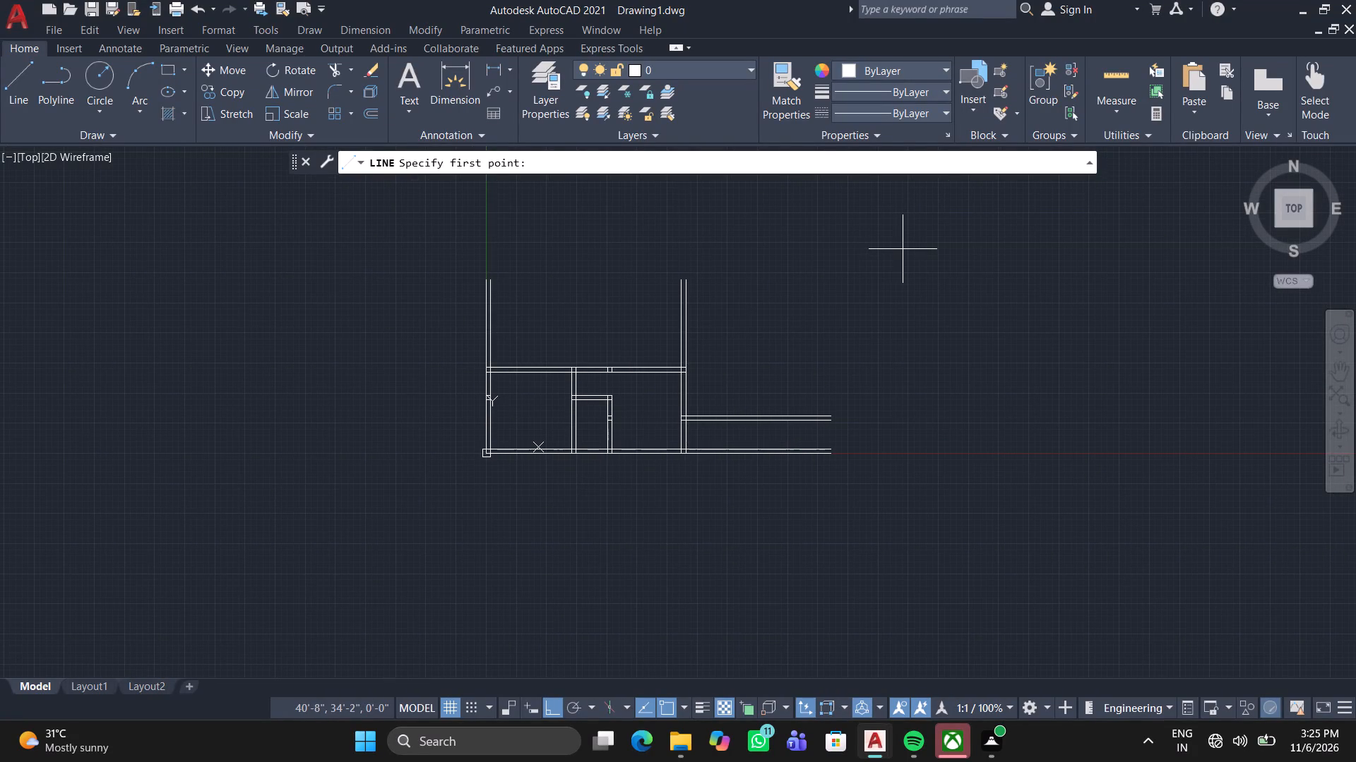
scroll(851, 258, up, 2)
middle_drag(552, 400, 990, 279)
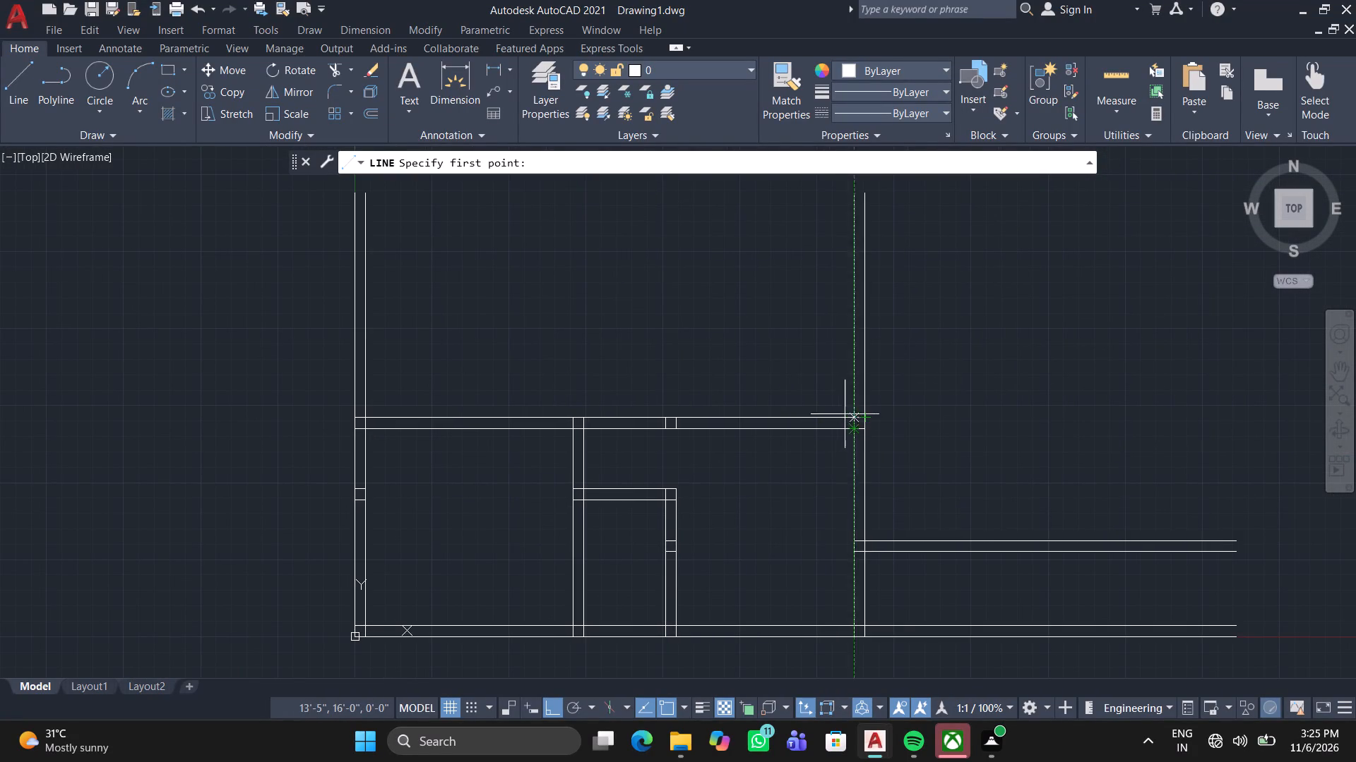
click(854, 432)
scroll(900, 226, down, 1)
middle_drag(903, 229, 790, 464)
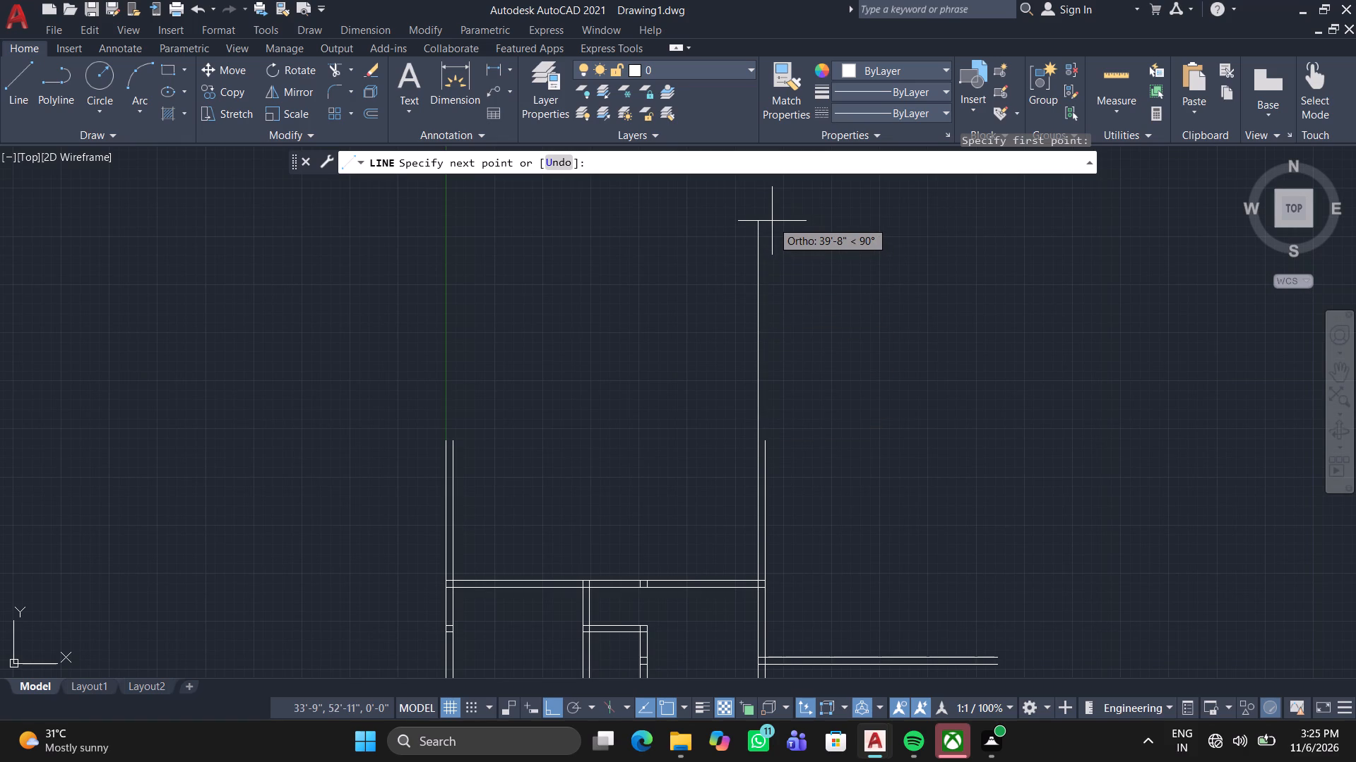
click(766, 230)
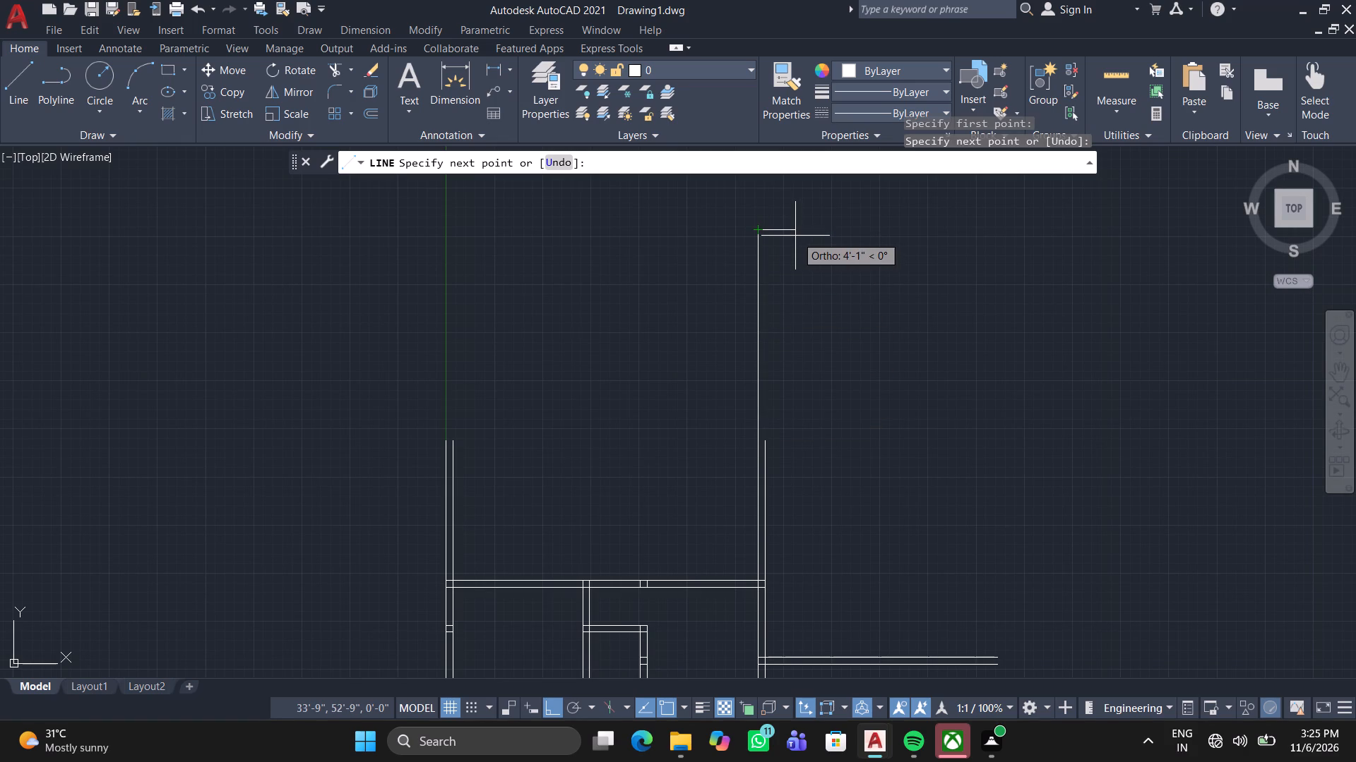
key(Escape)
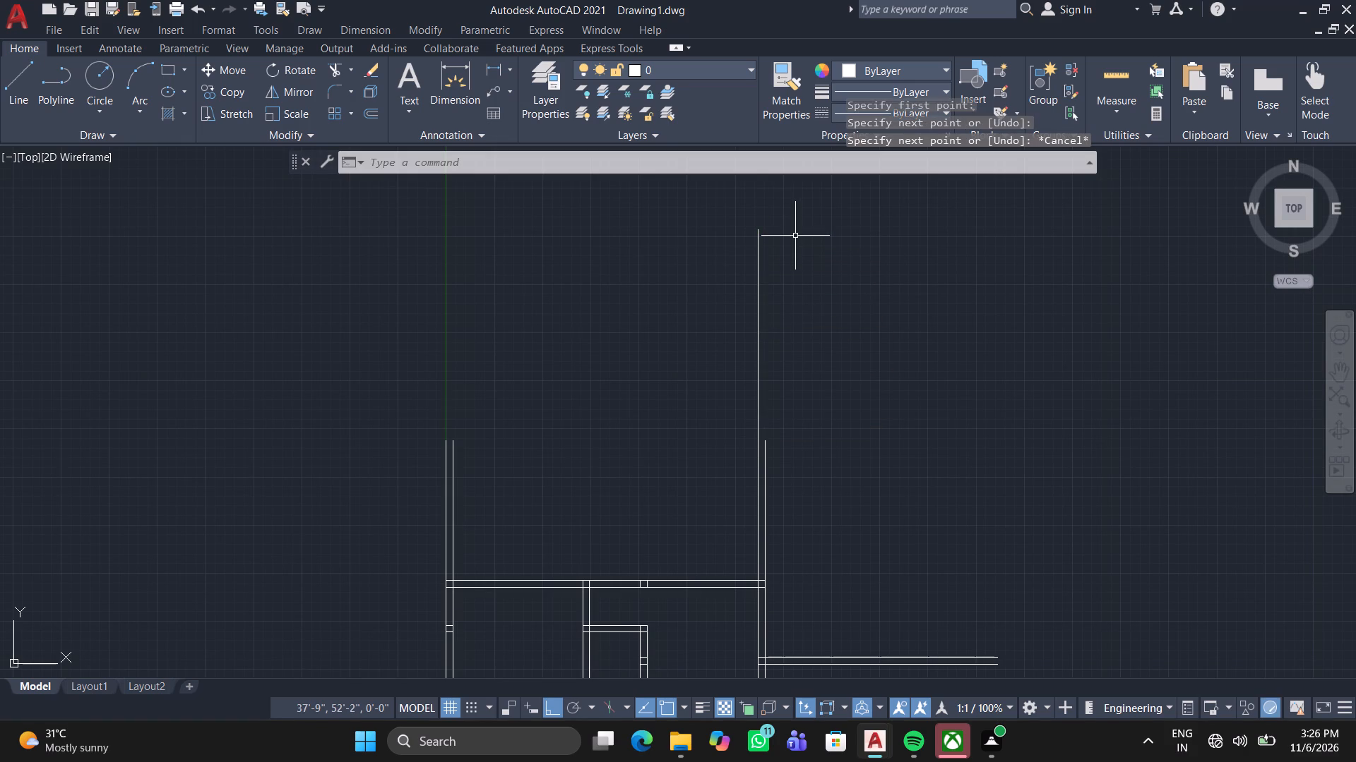
Draw a parallel vertical line about 39' upward from where that right wall's outer line meets the upper wall's lower line.
key(space)
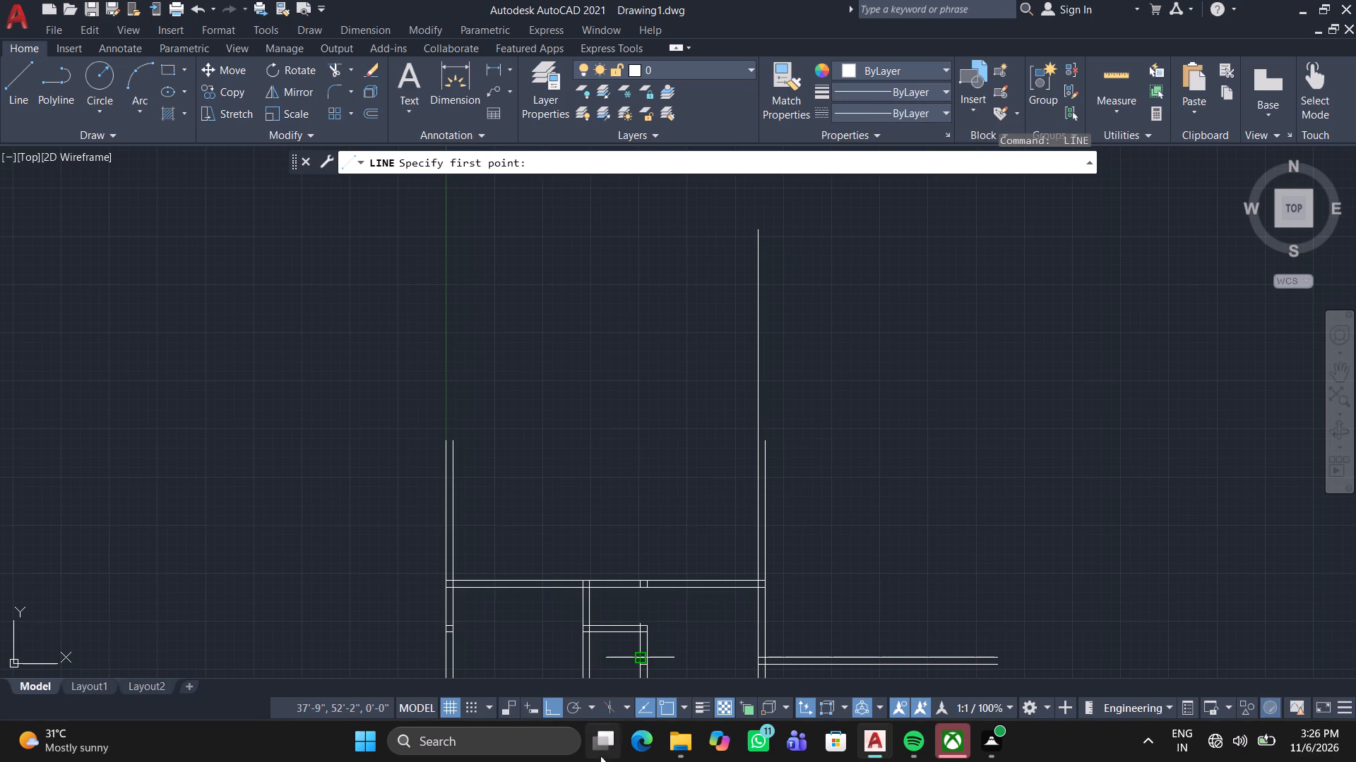
scroll(767, 597, up, 3)
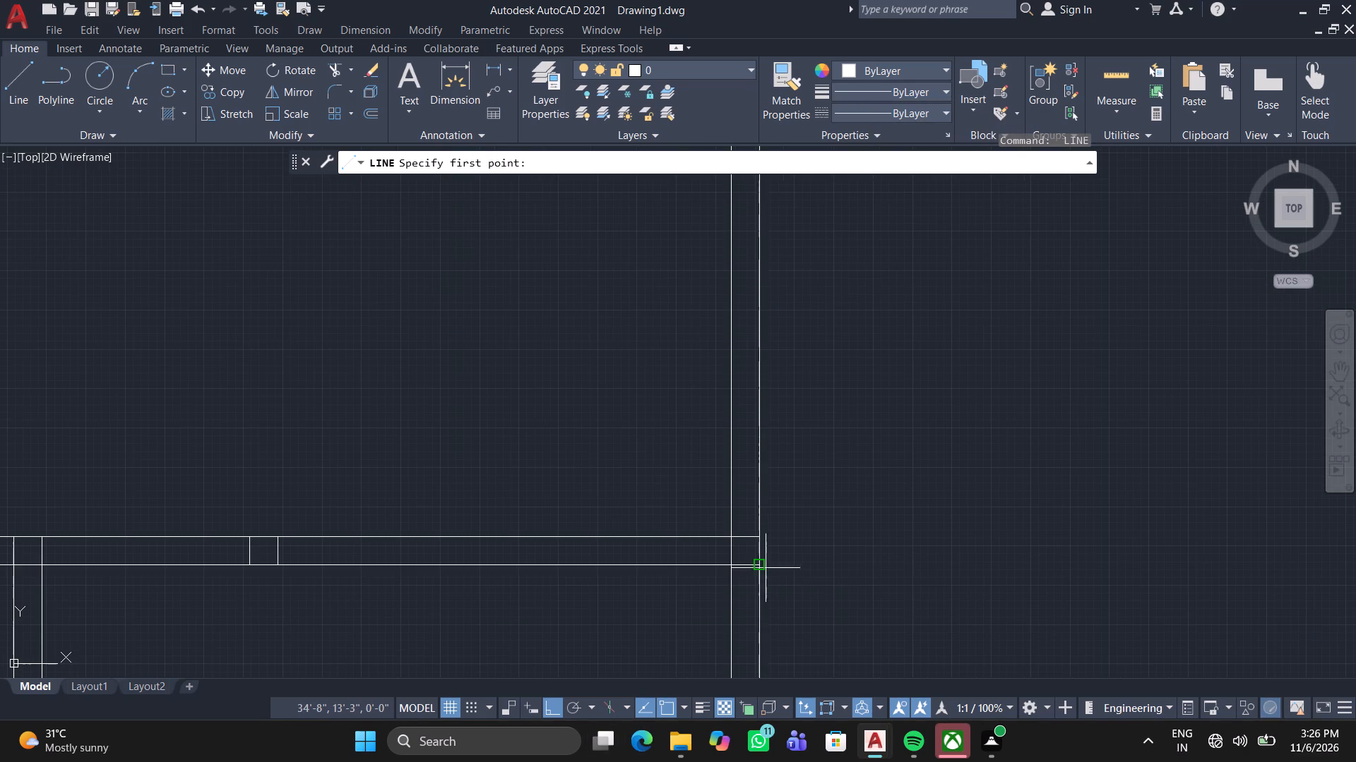
click(762, 563)
middle_drag(900, 417, 853, 603)
scroll(828, 545, down, 3)
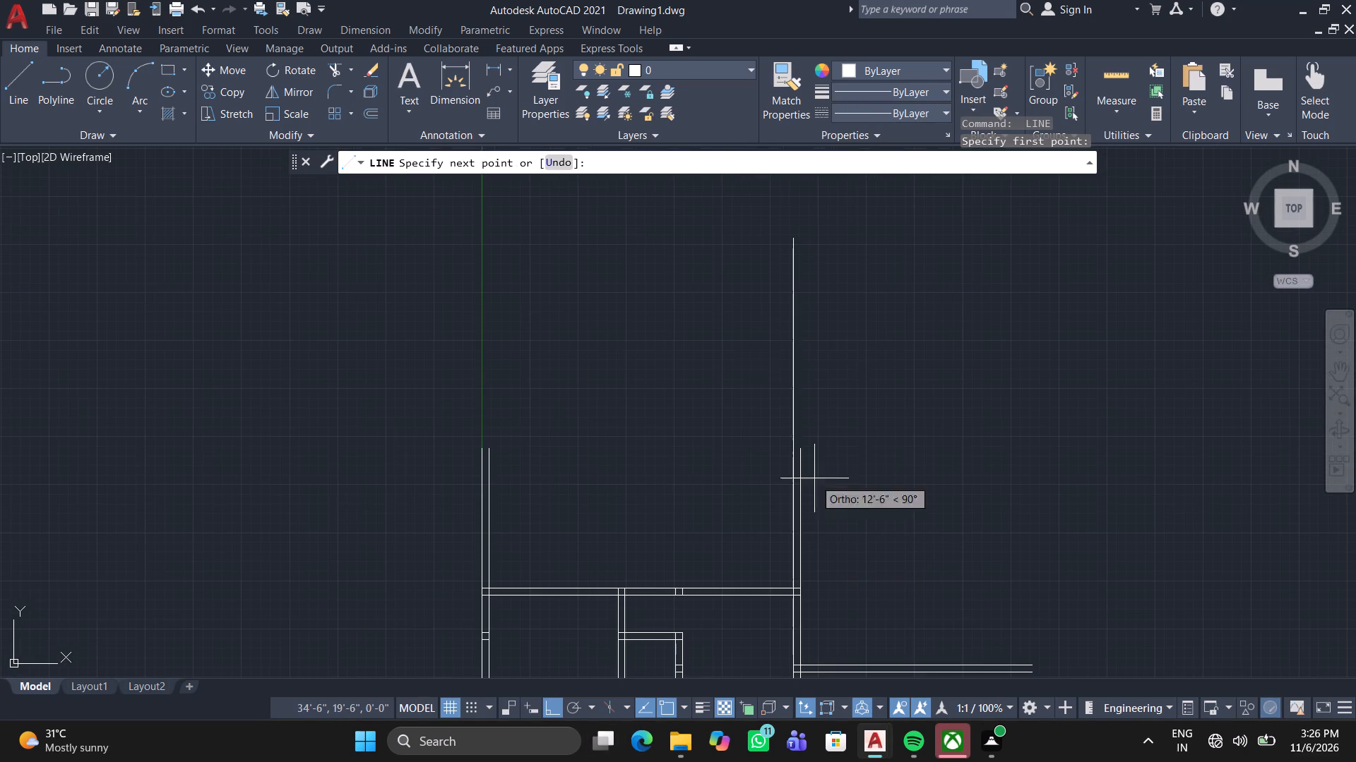
click(843, 232)
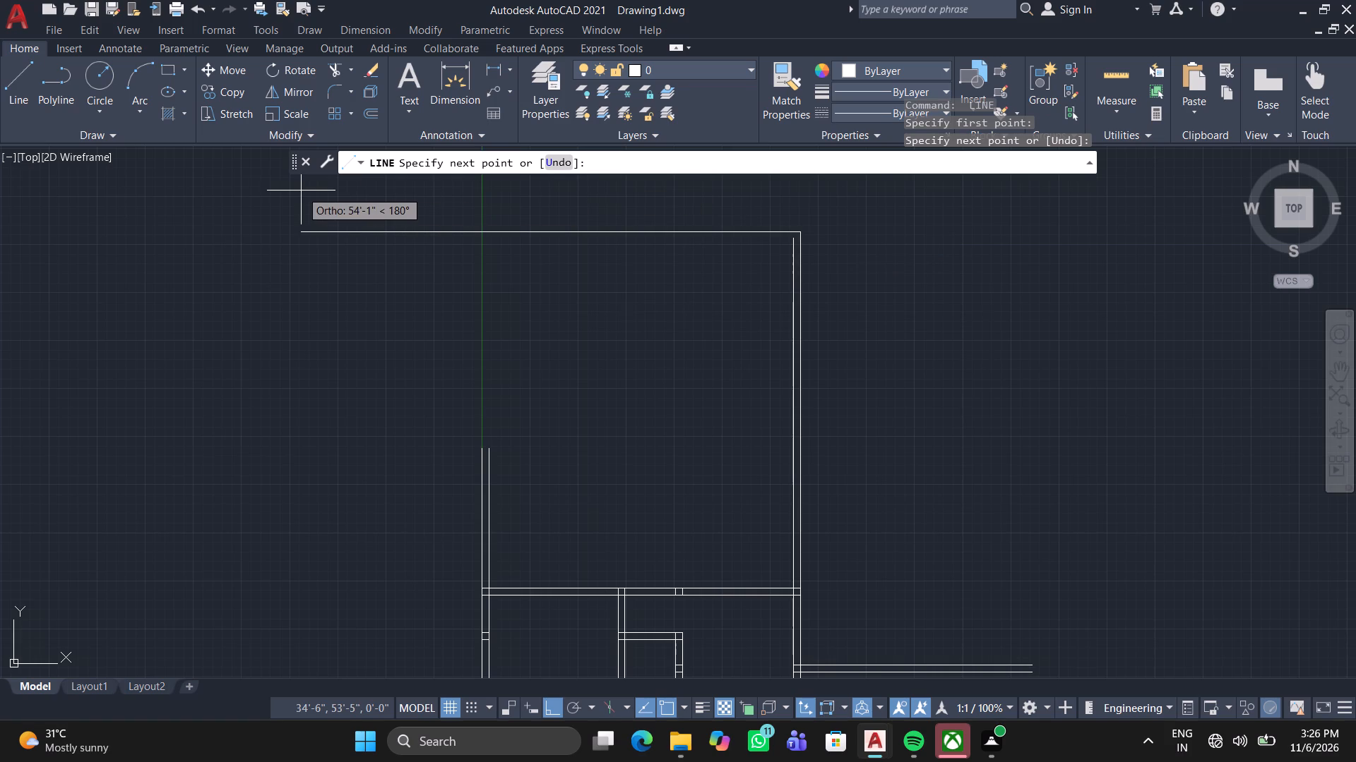
key(Escape)
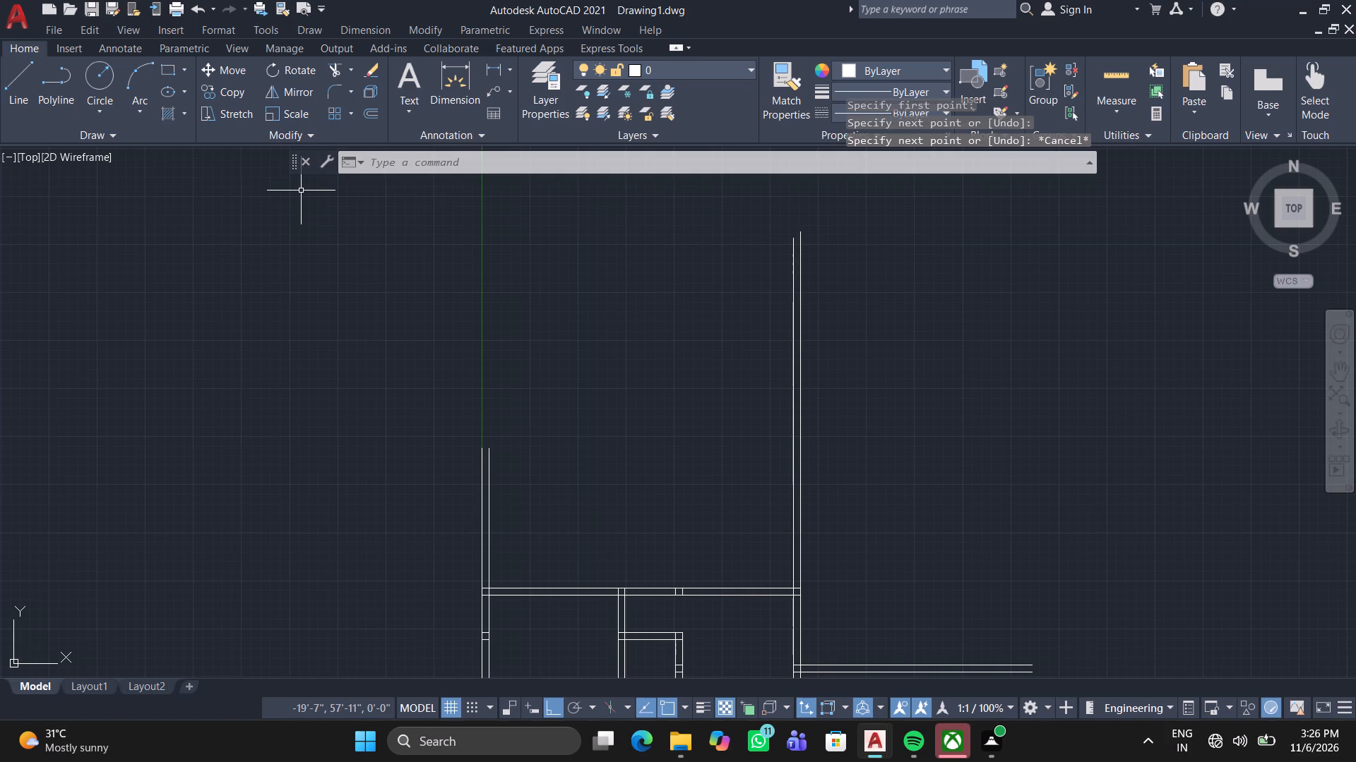
Offset the top line of the long upper horizontal wall 11' upward.
middle_drag(271, 214, 268, 209)
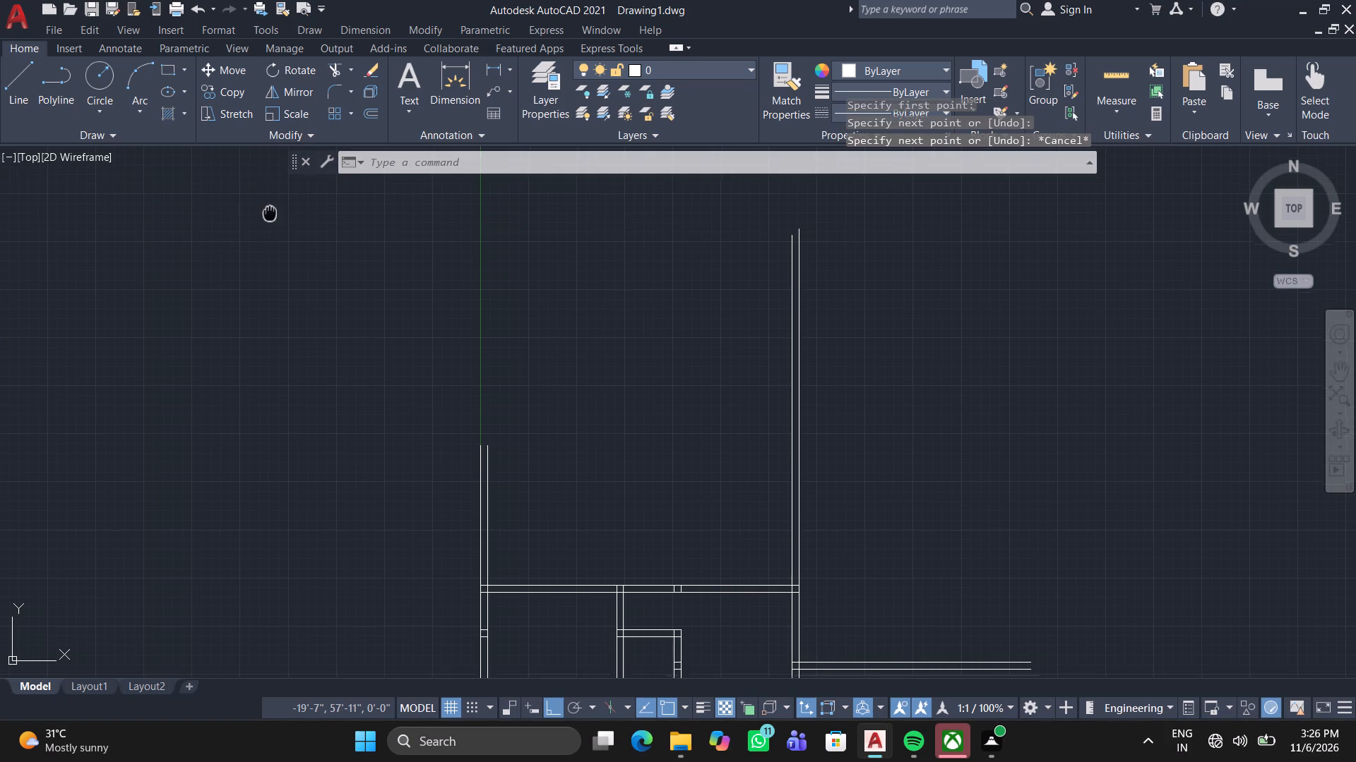
middle_drag(268, 209, 290, 73)
click(366, 109)
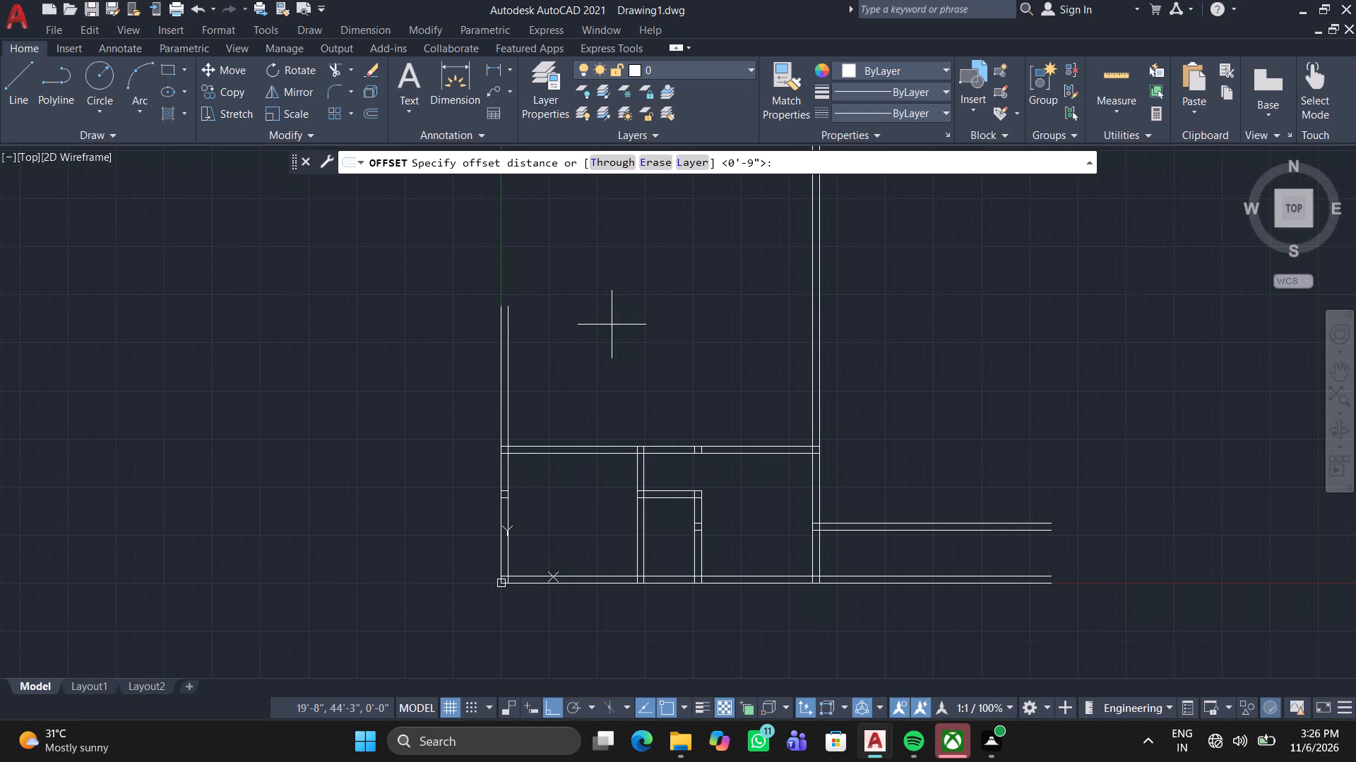
text(11)
key(apostrophe)
key(Return)
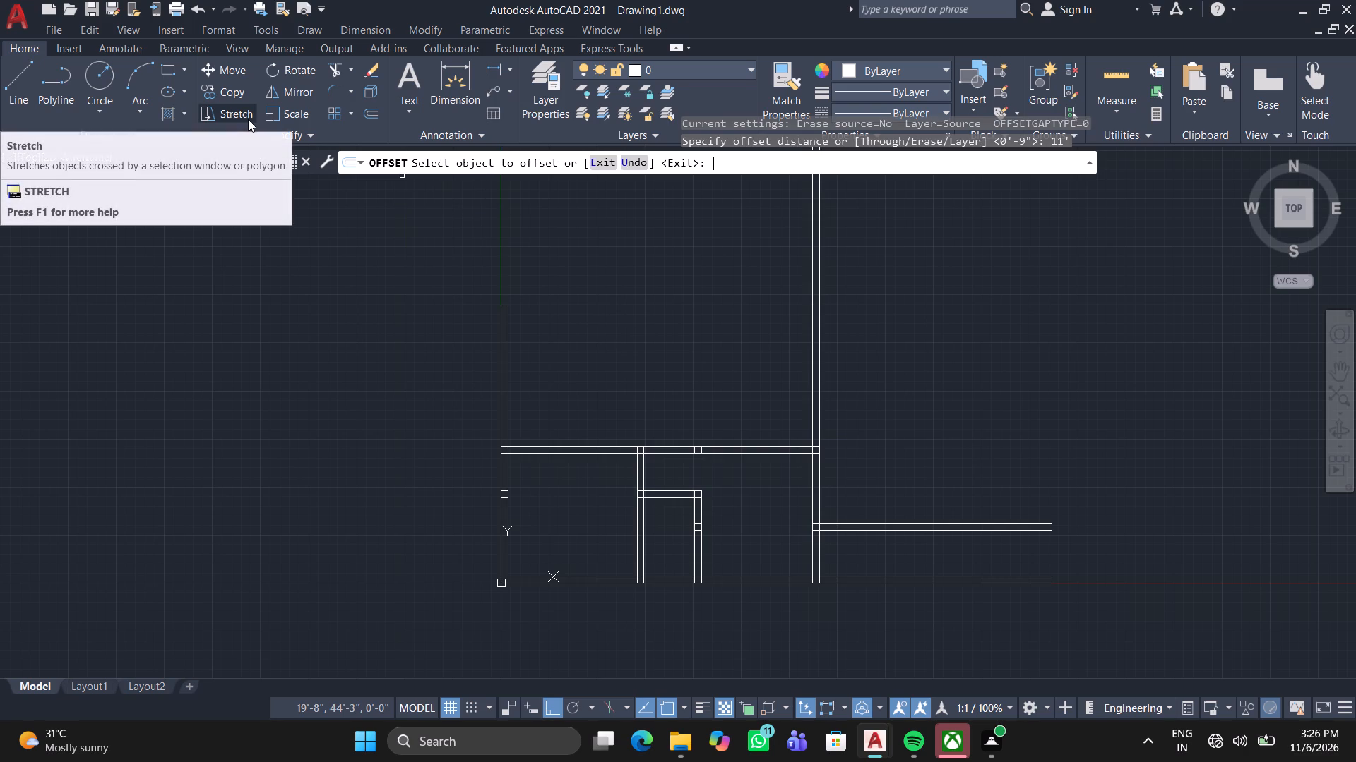
click(674, 447)
drag(671, 380, 679, 383)
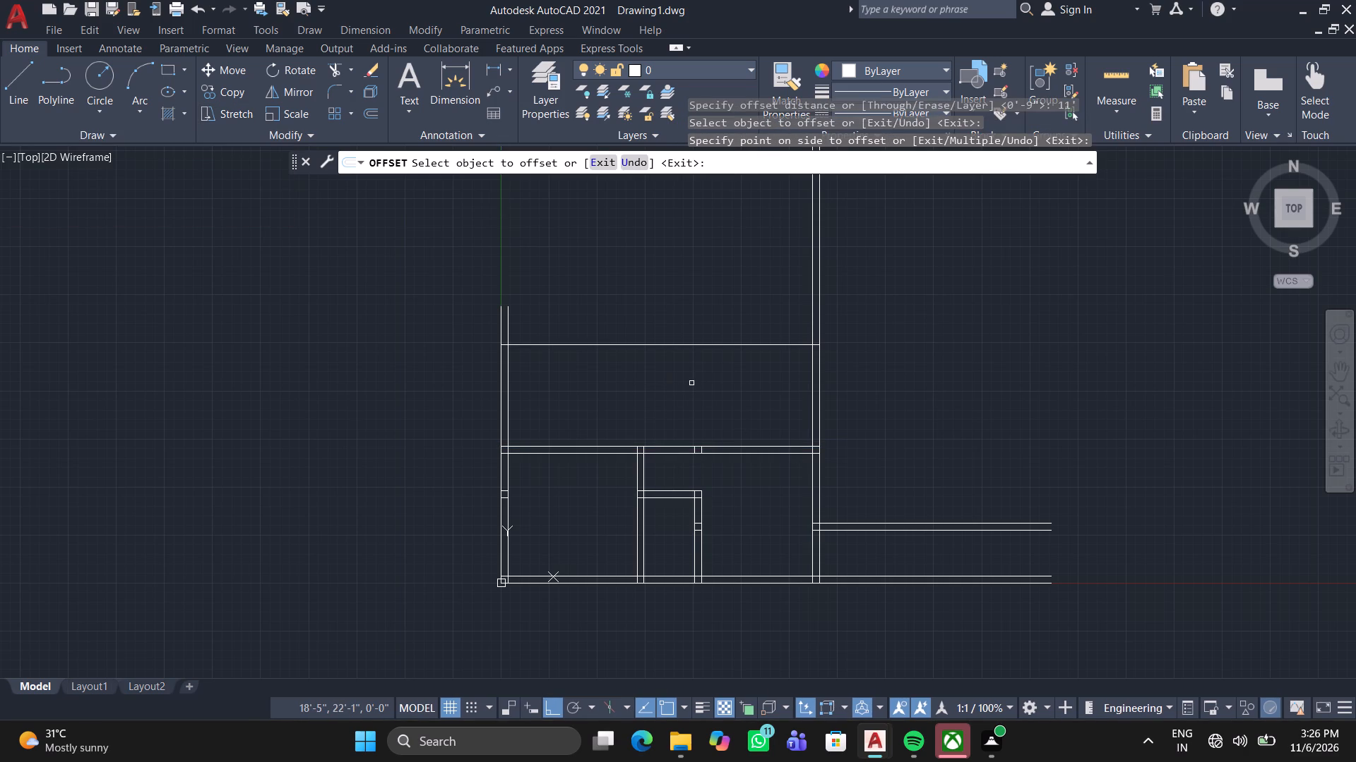
key(space)
Offset the inner line of the tall right wall above the upper horizontal wall 12'6" to the left.
key(space)
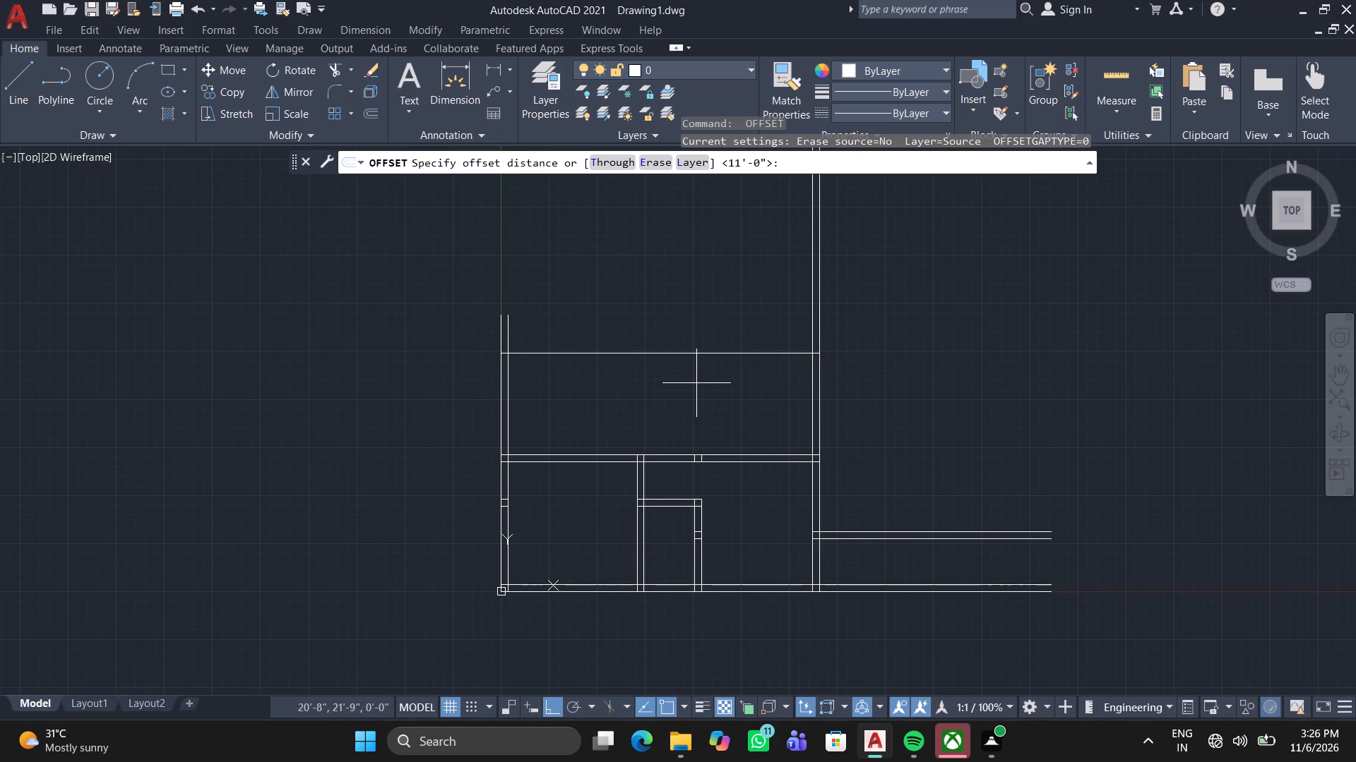
text(12)
key(apostrophe)
key(6)
key(Return)
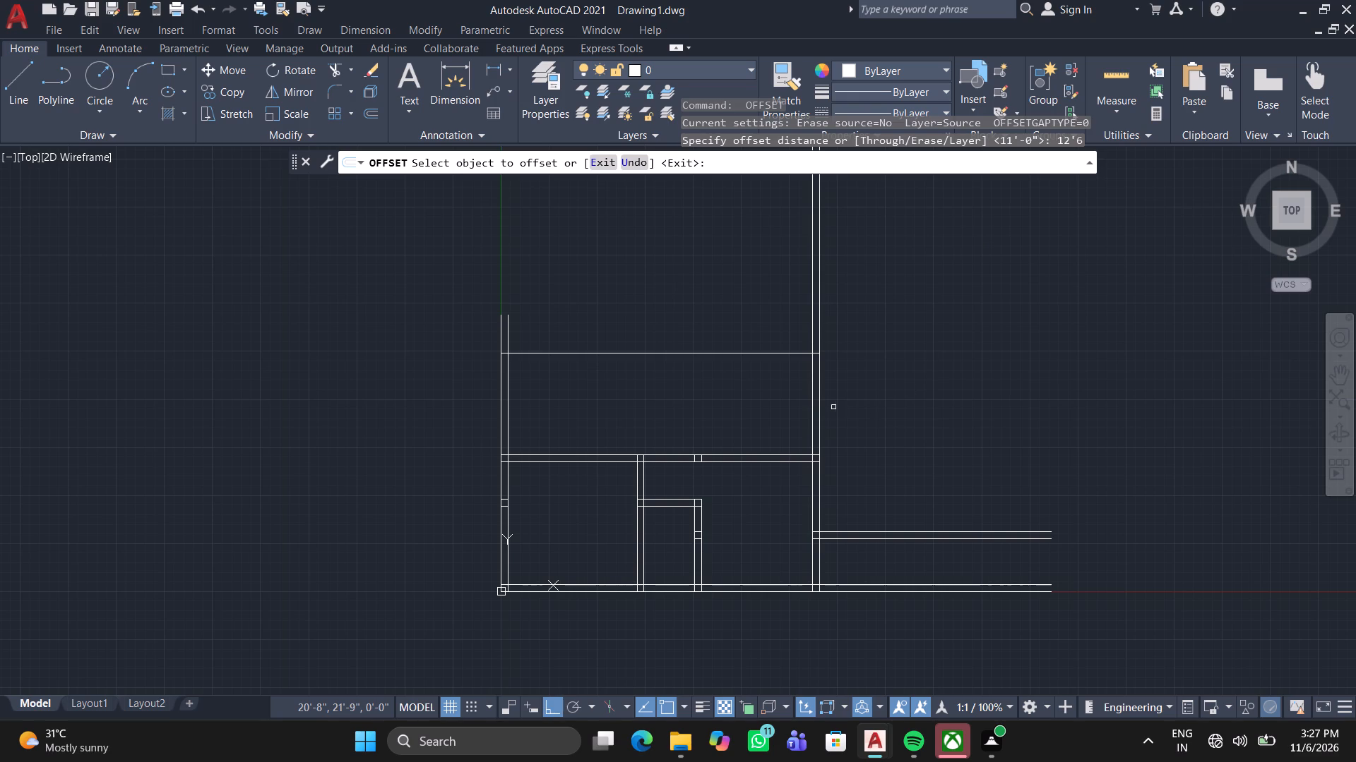
click(811, 406)
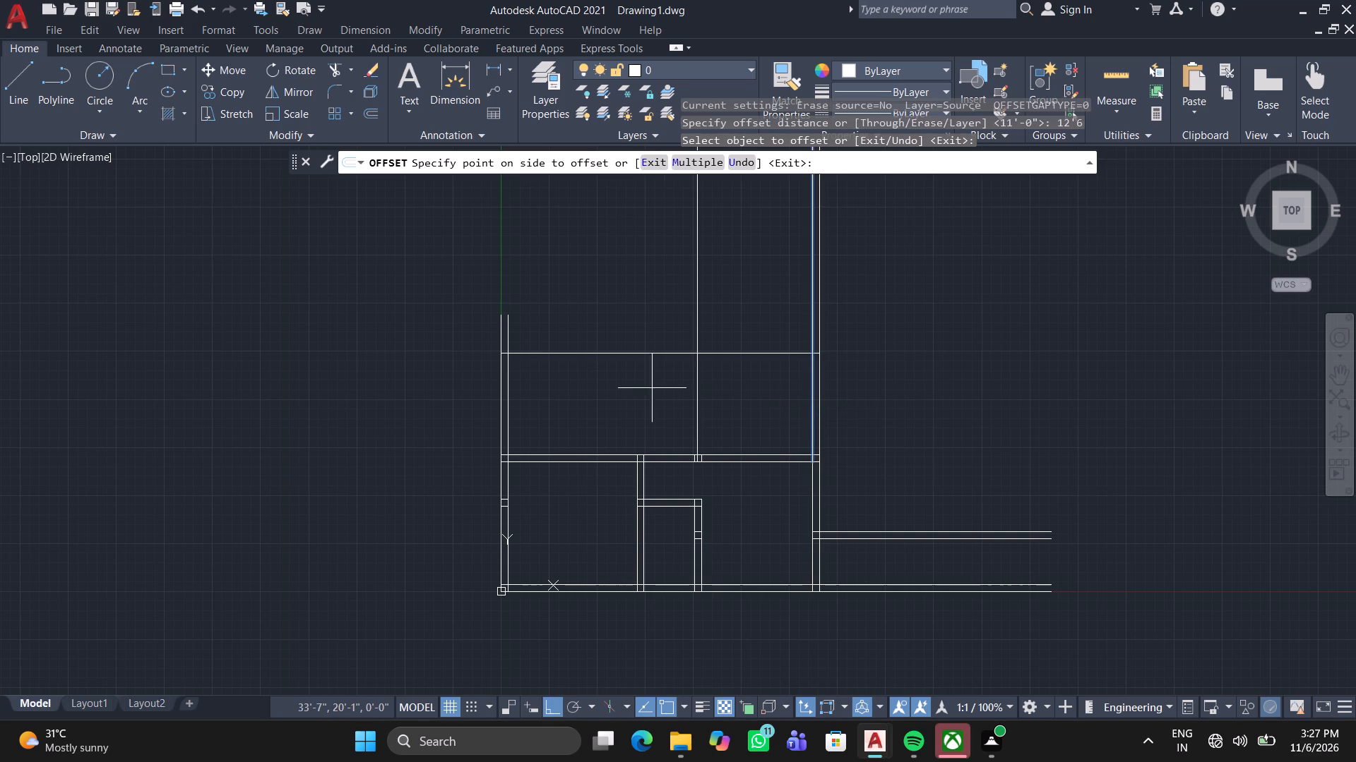
click(605, 387)
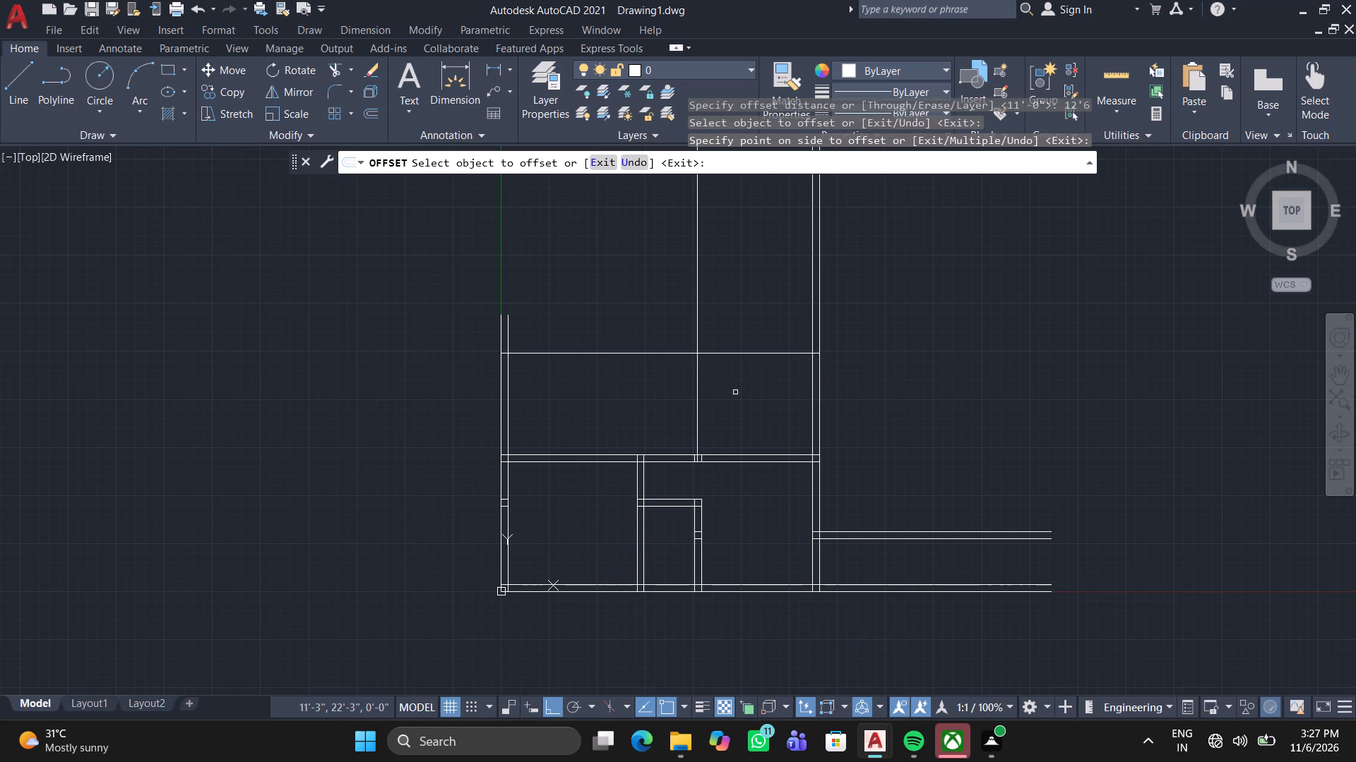
key(space)
Offset the vertical line 12'6" inside the tall right wall another 16'6" to the left.
key(space)
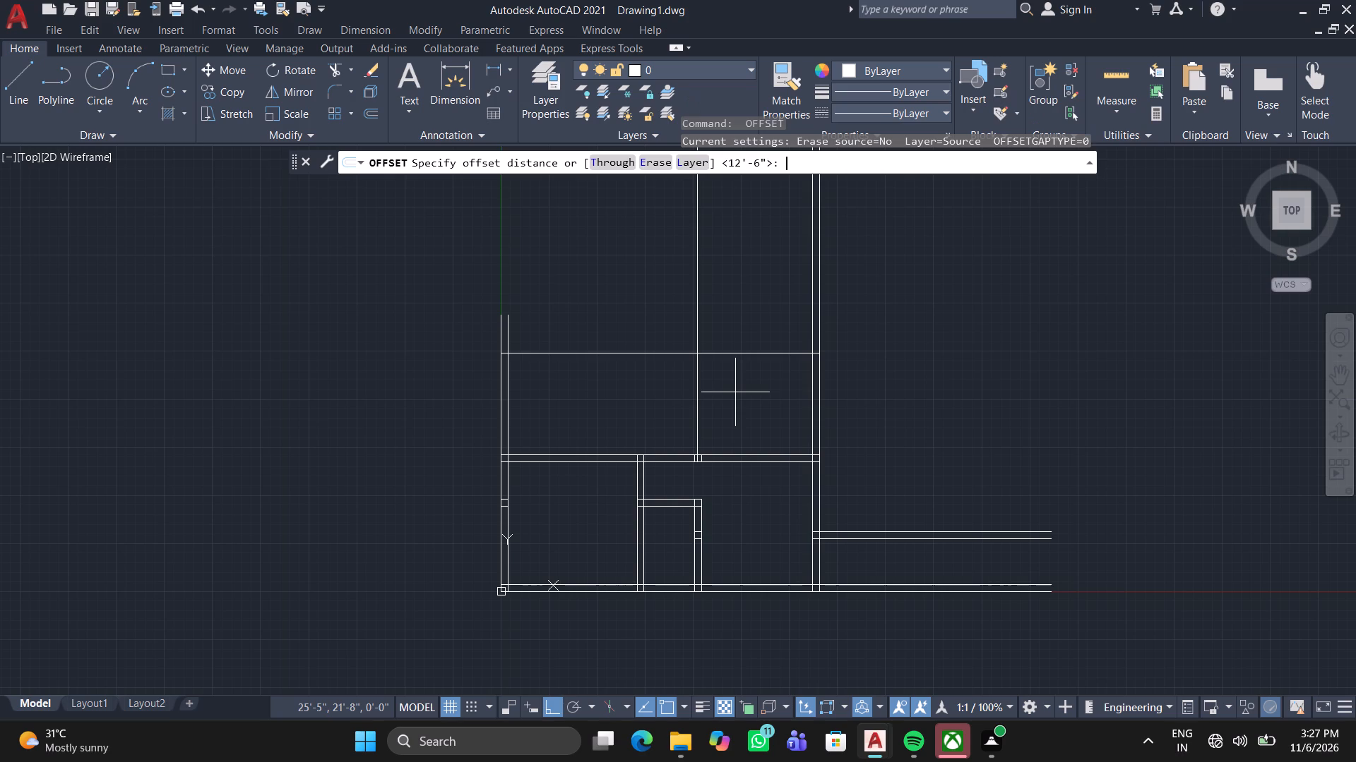
text(16)
key(apostrophe)
key(6)
key(Return)
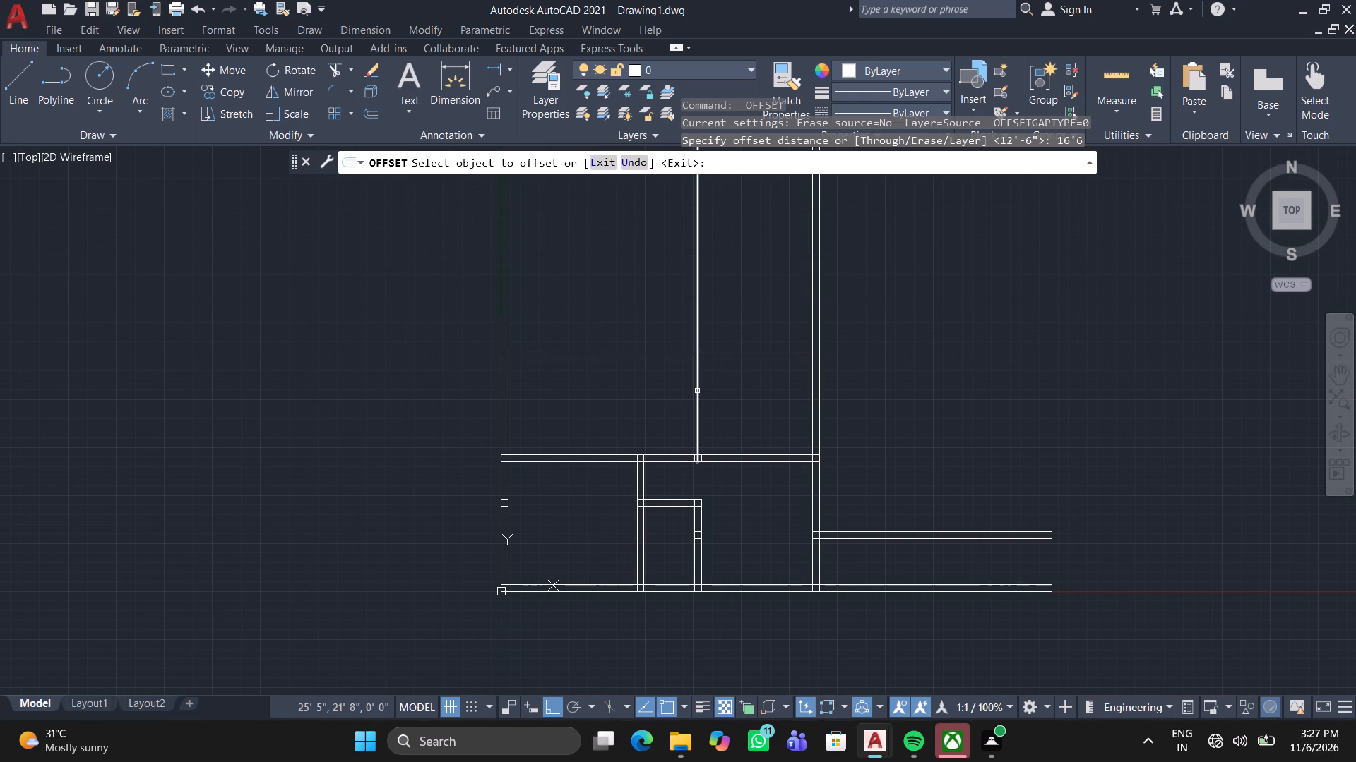
click(698, 391)
click(608, 387)
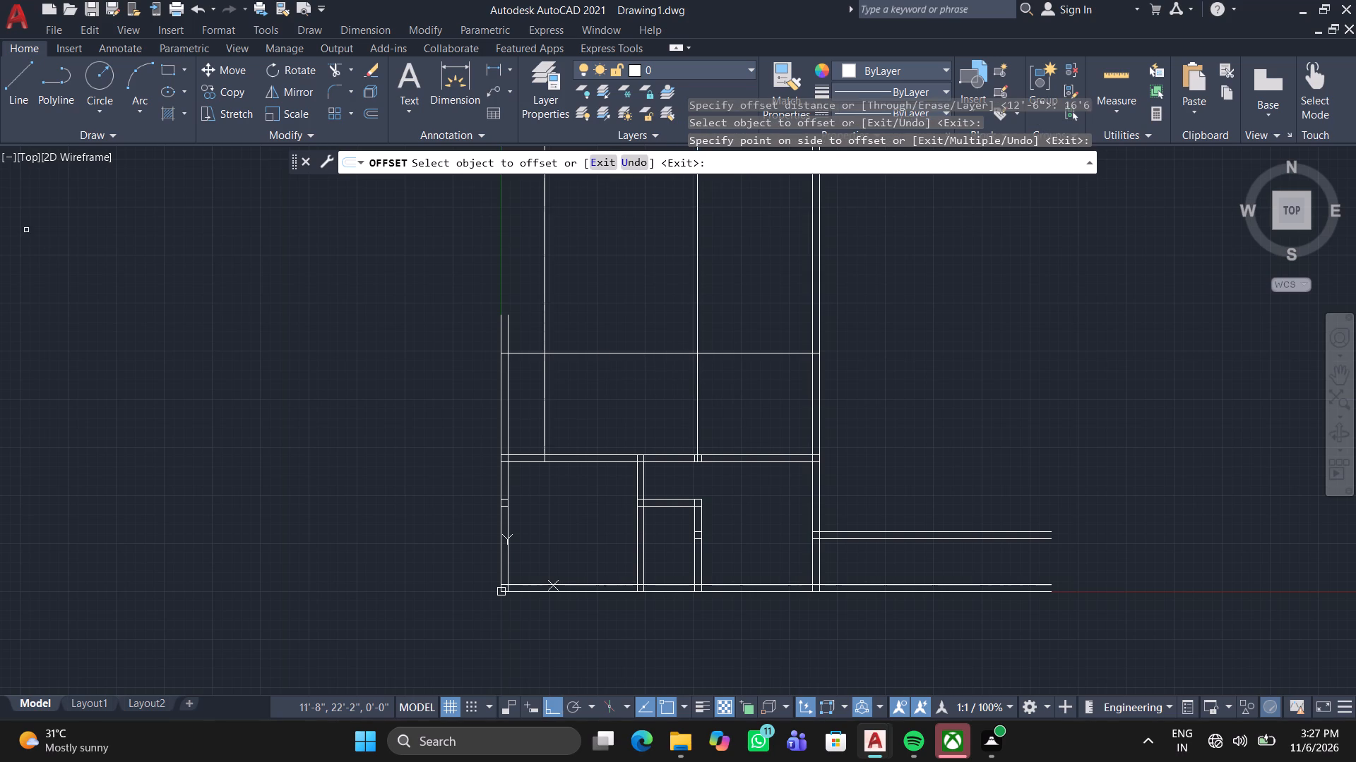
key(space)
Offset the new leftmost vertical line of the upper area 9" to the left to form a wall.
key(space)
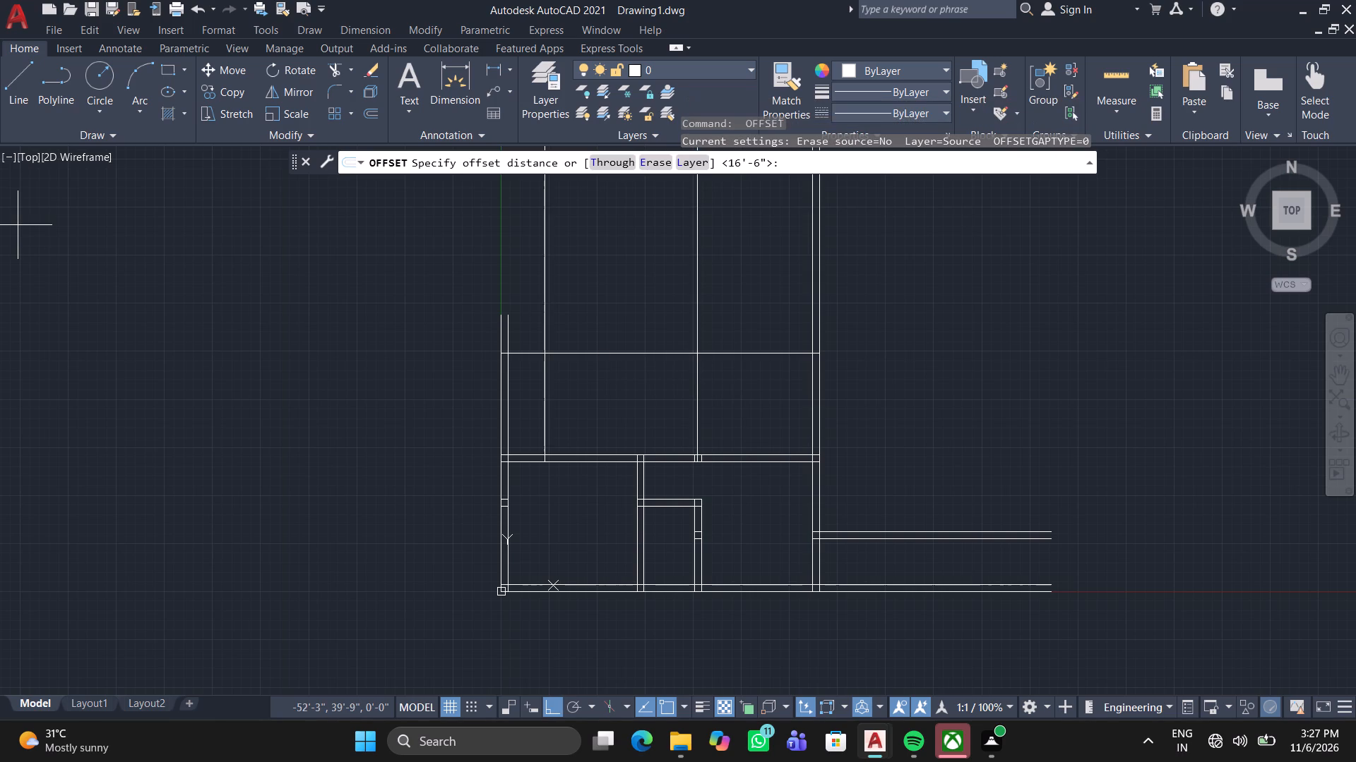
key(9)
key(Return)
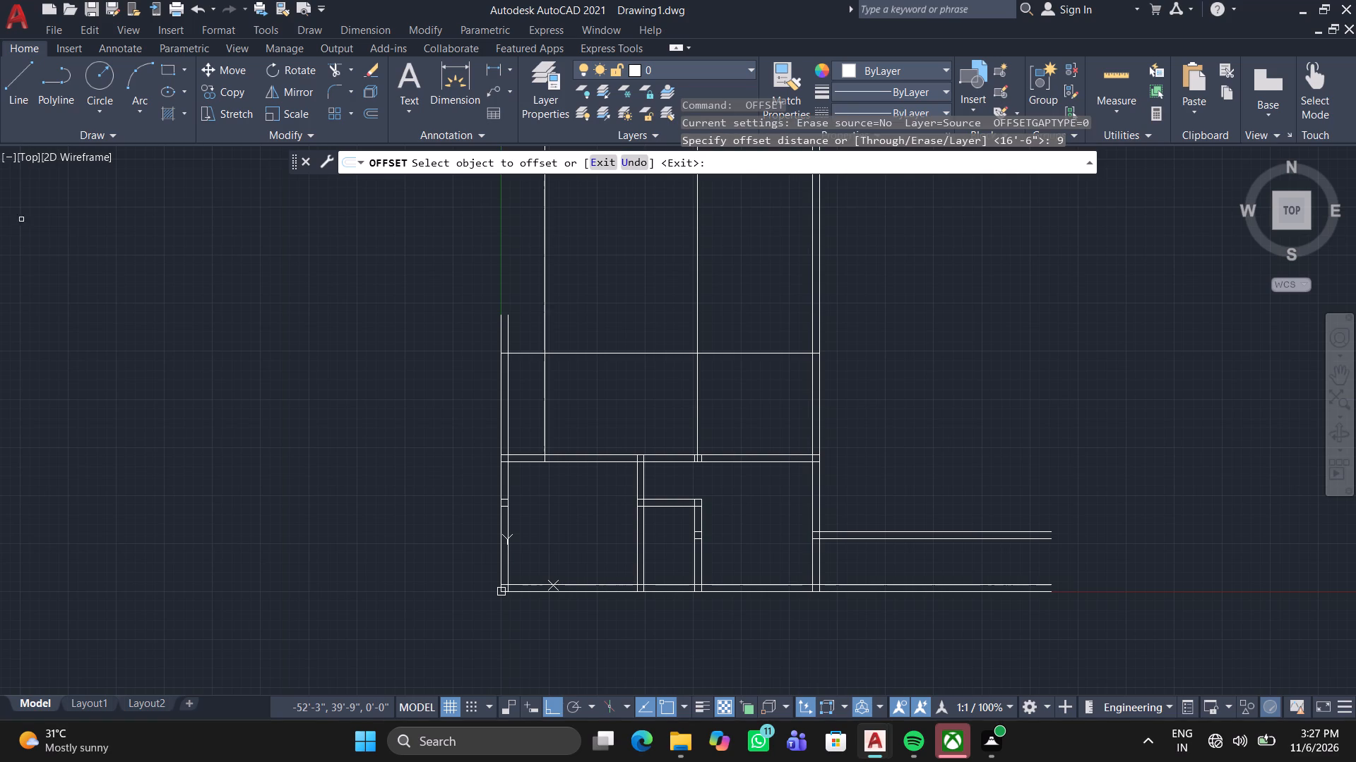
click(545, 395)
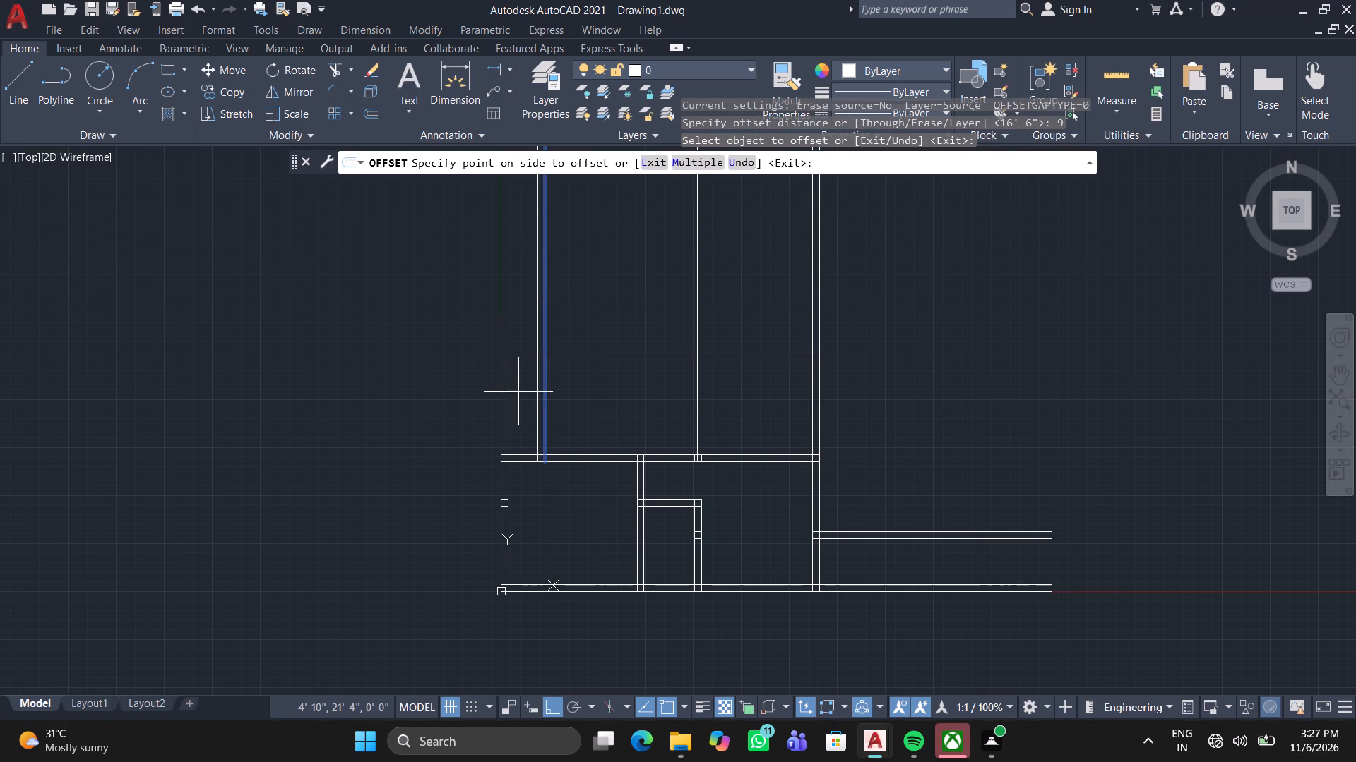
click(484, 391)
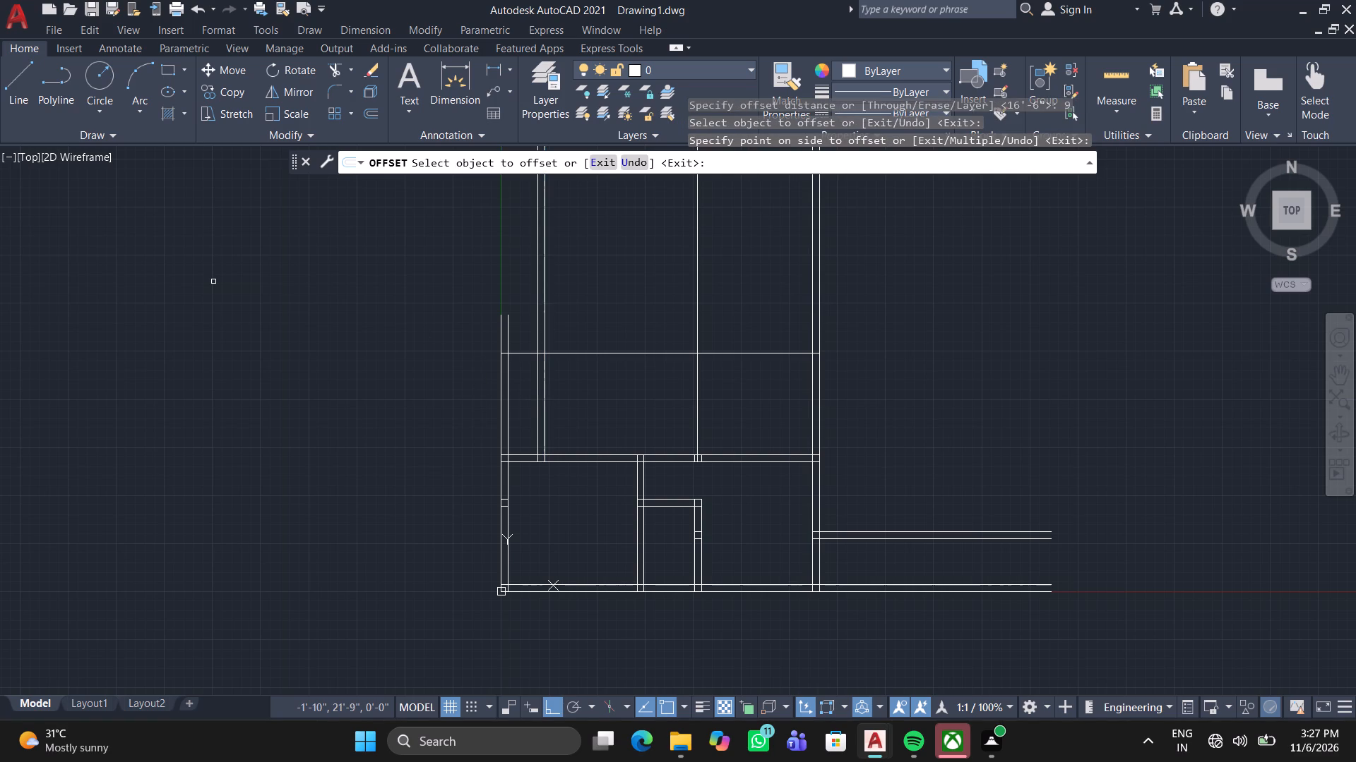
key(Escape)
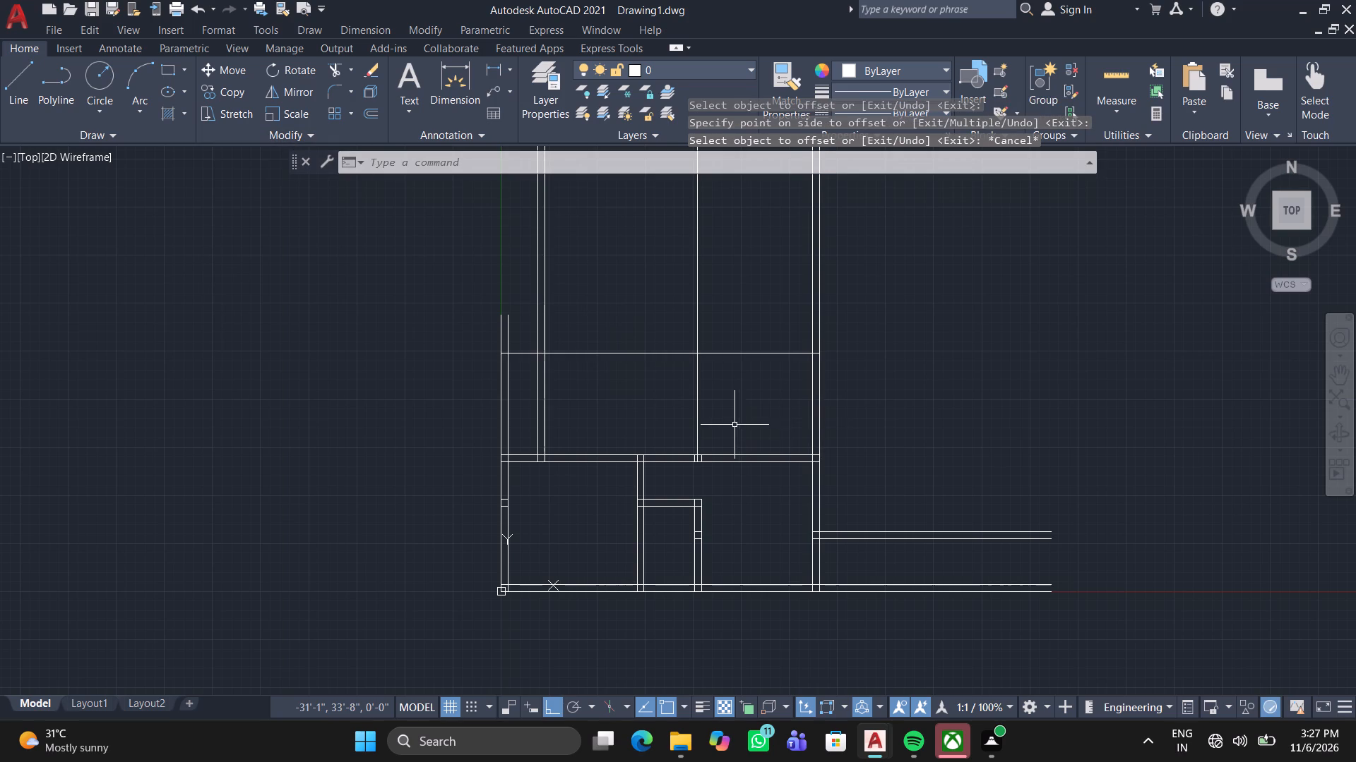
Offset the horizontal line 11' above the long upper wall 9" upward to form a wall.
scroll(734, 425, up, 1)
middle_drag(722, 396, 663, 436)
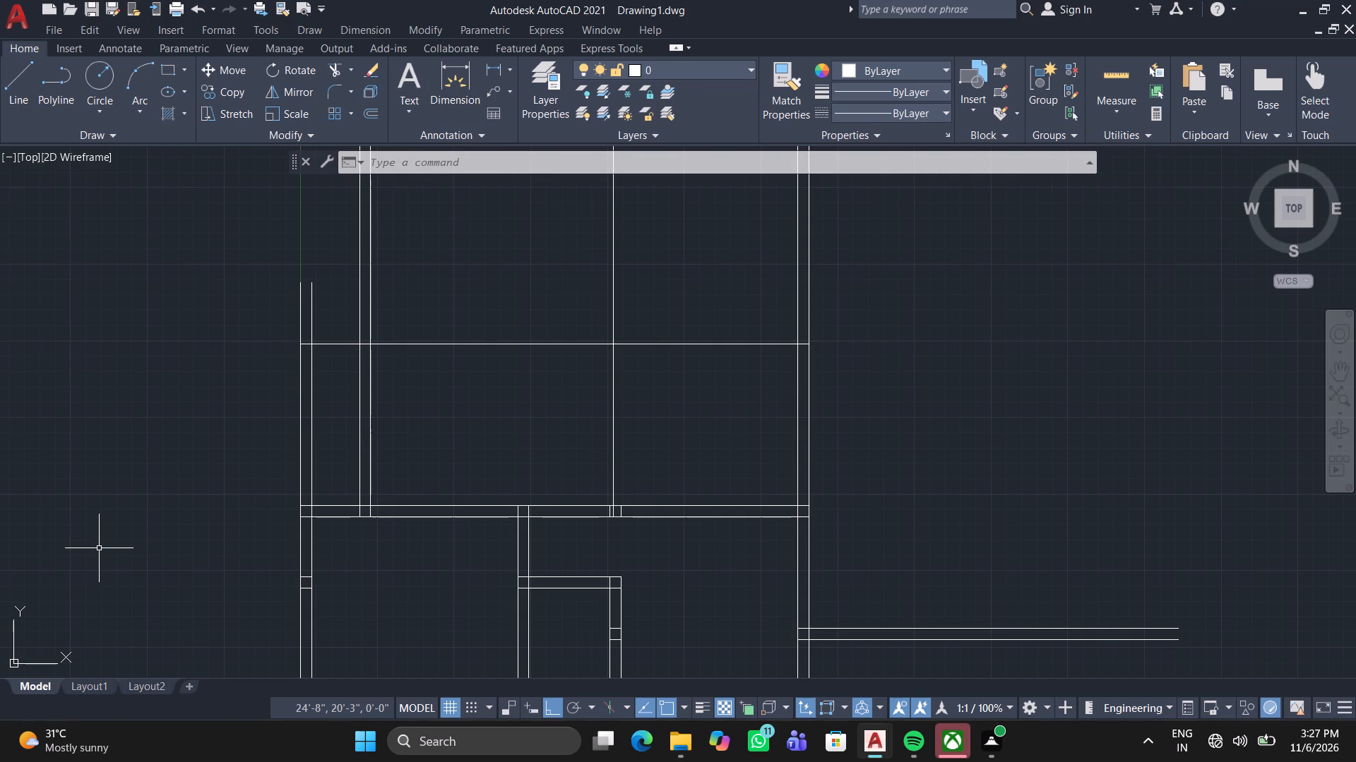
key(space)
key(space)
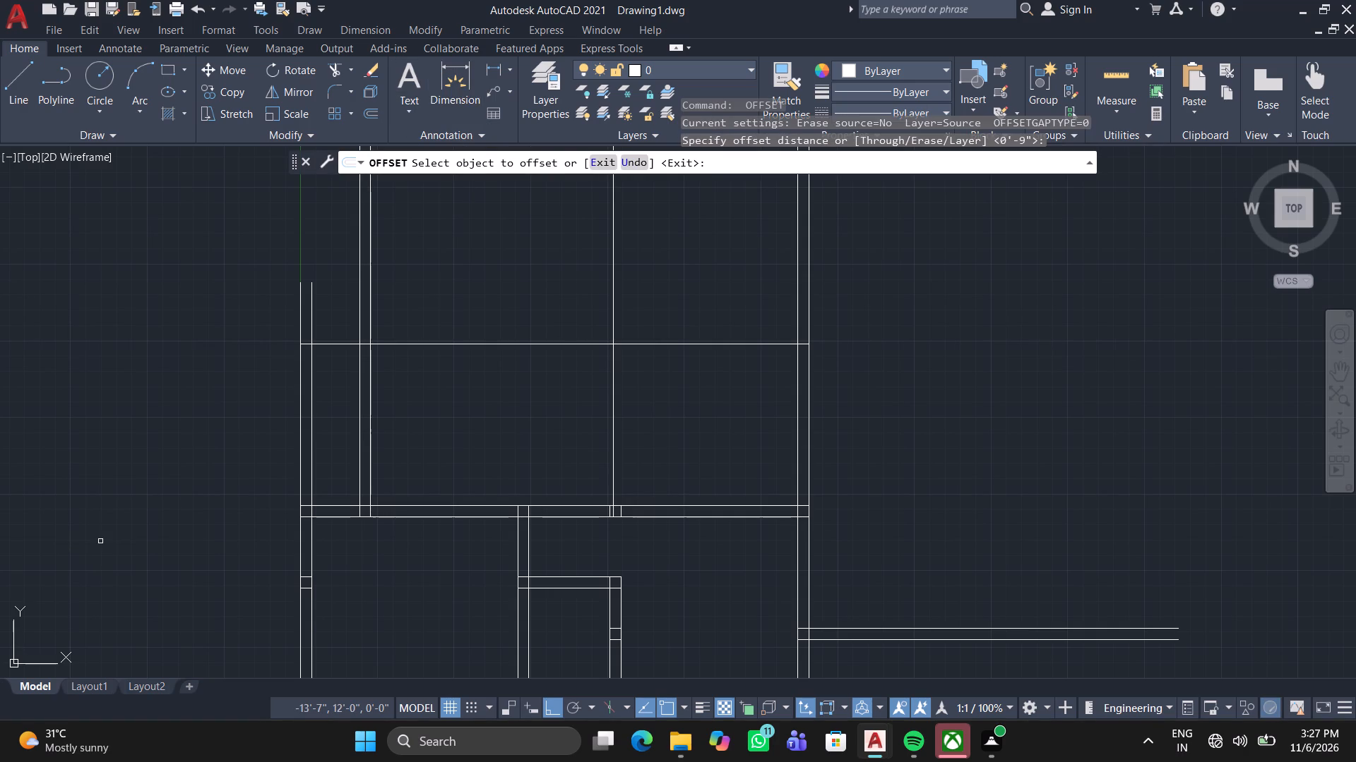
click(558, 344)
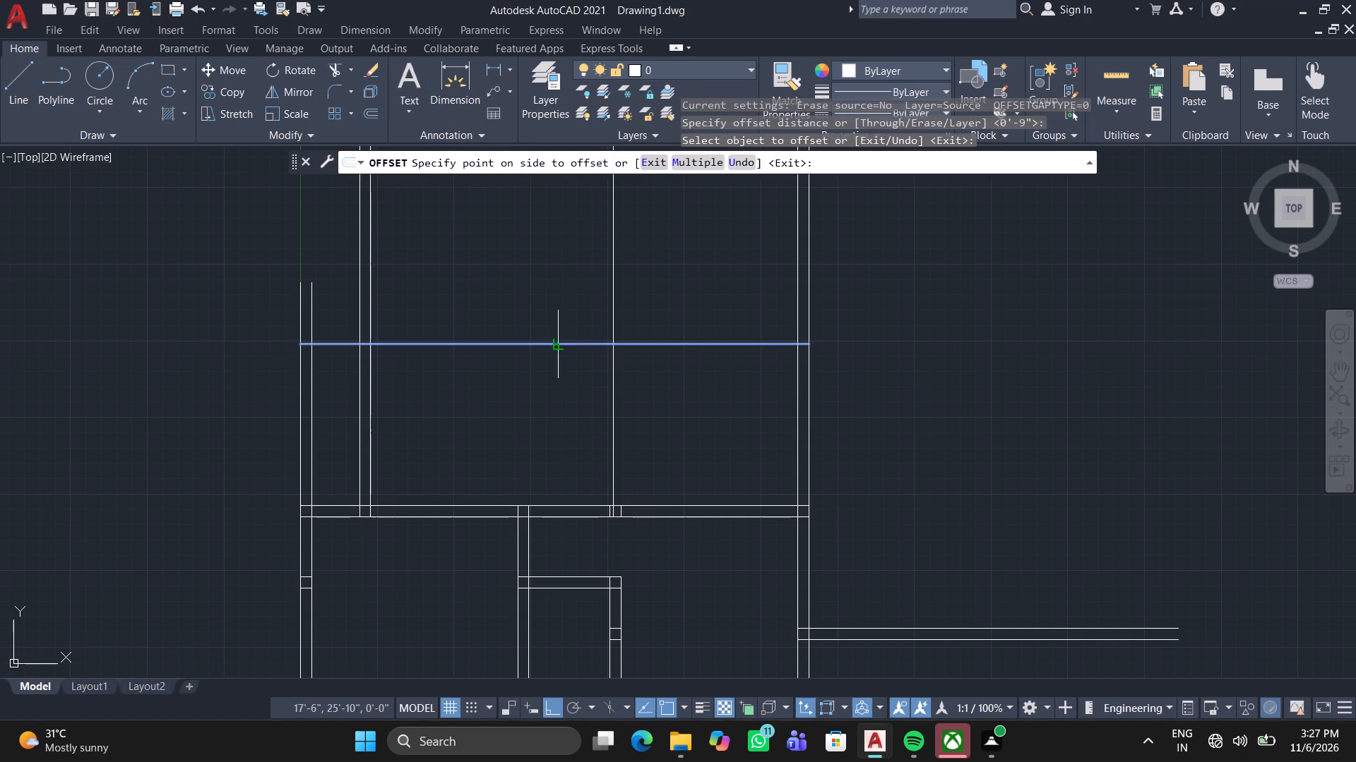
click(535, 278)
scroll(540, 290, down, 2)
middle_drag(540, 306, 516, 394)
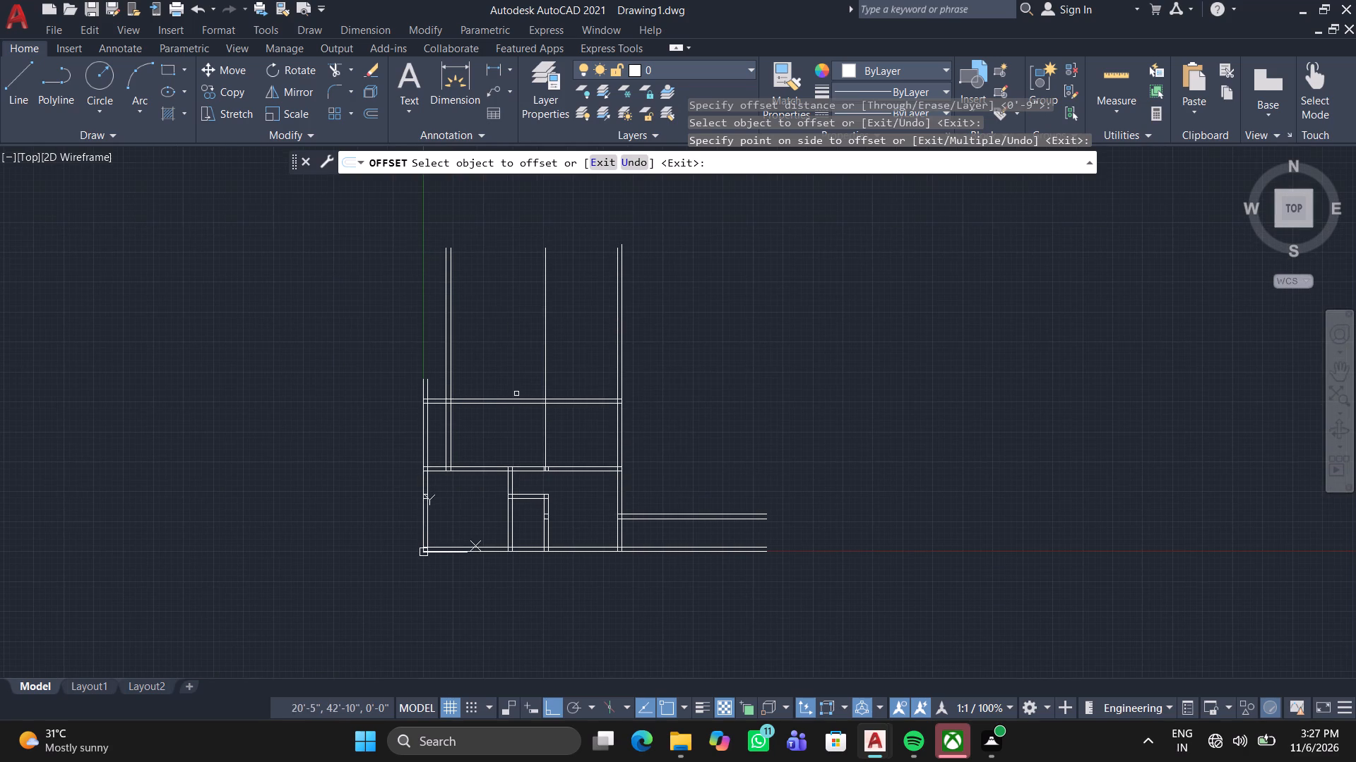
scroll(608, 424, up, 2)
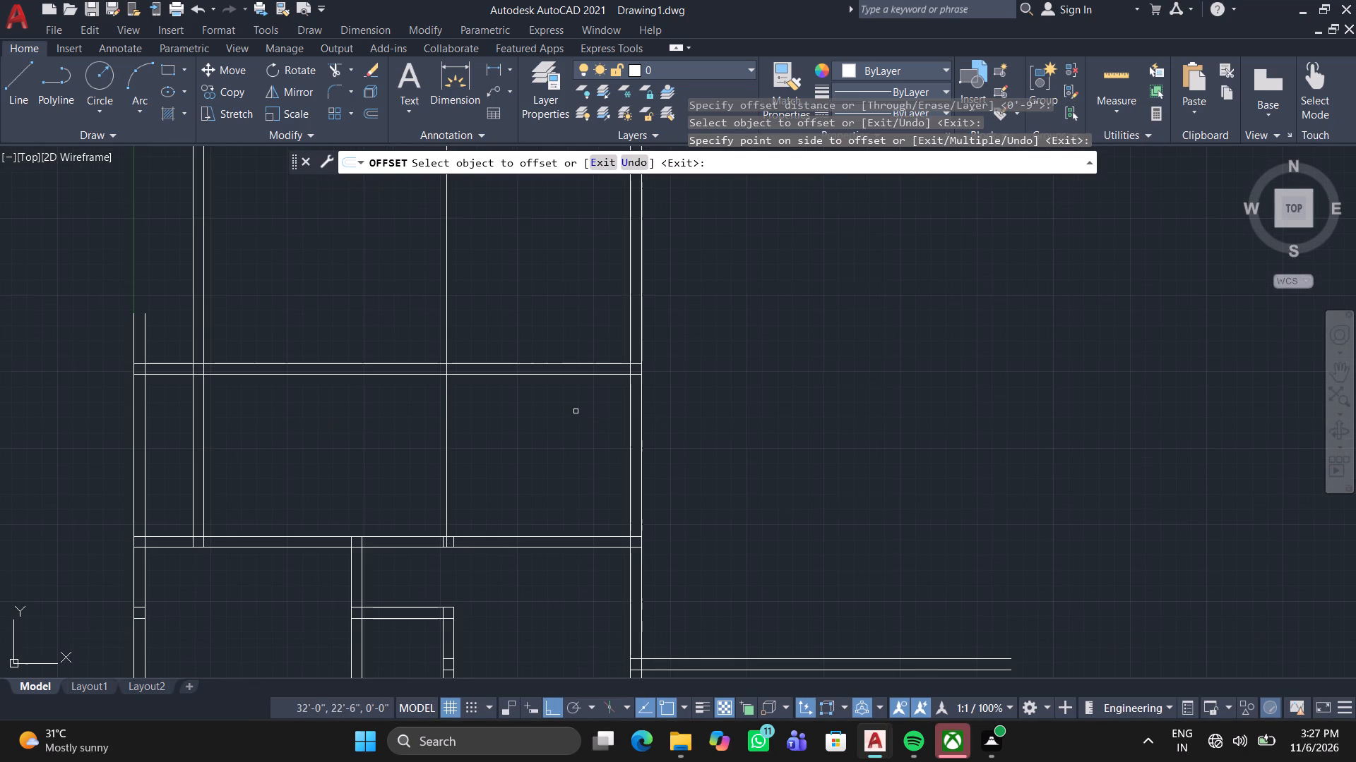
key(Escape)
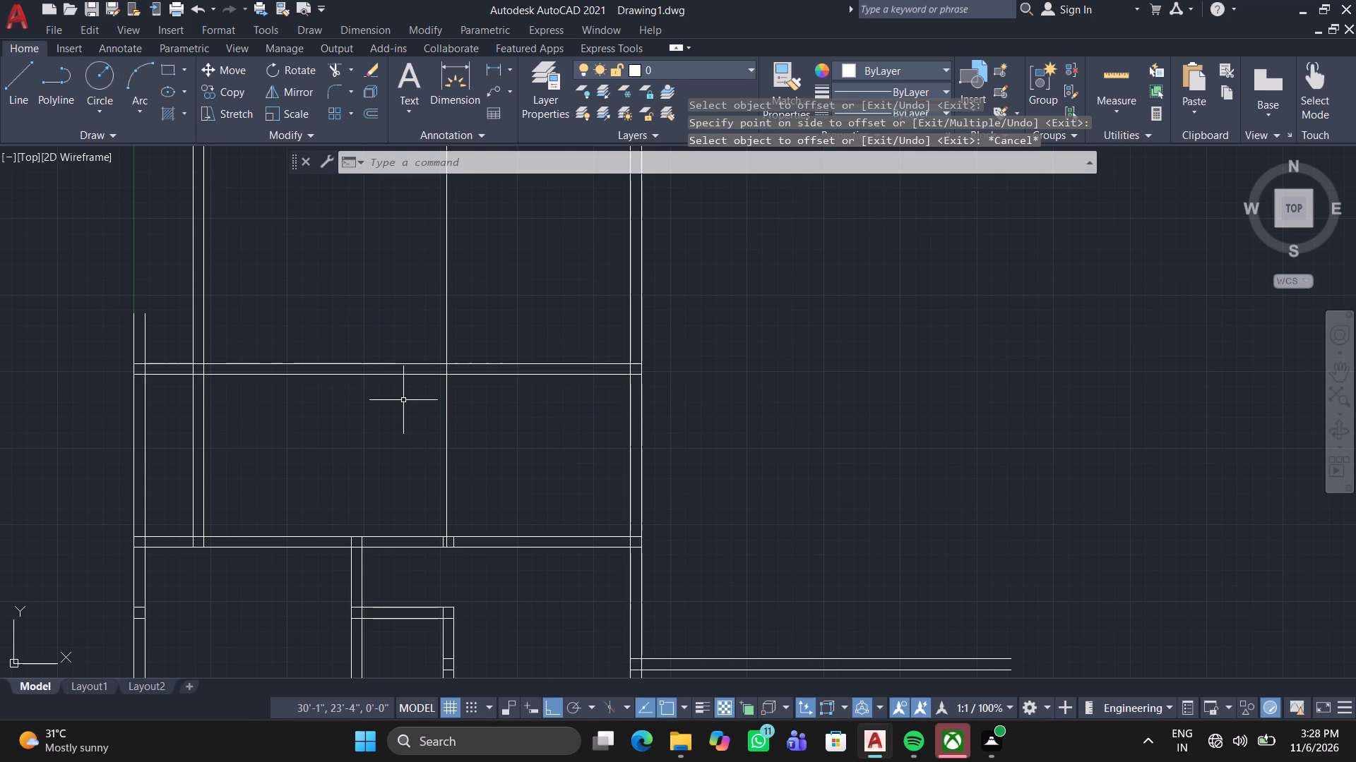
Erase the single vertical line standing 12'6" inside the tall right wall.
scroll(429, 387, down, 1)
middle_drag(440, 405, 442, 440)
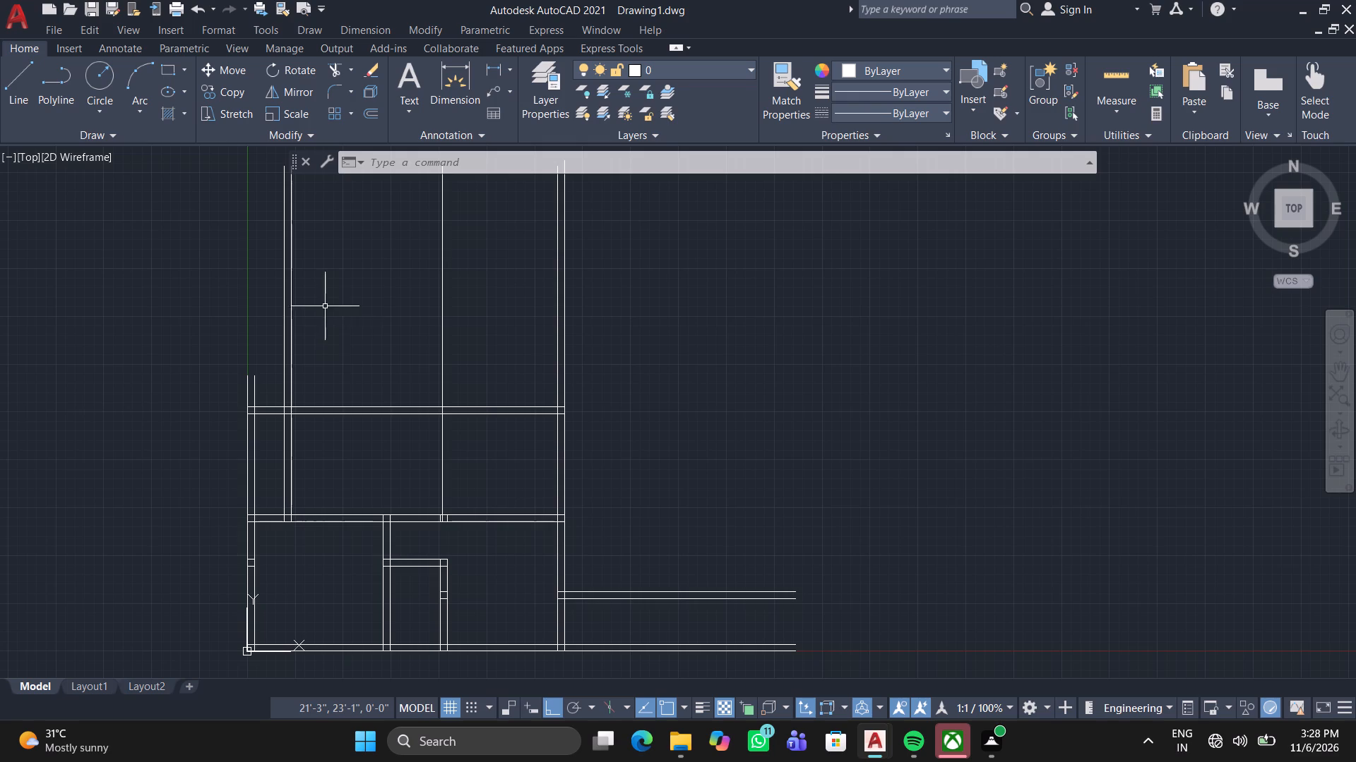
scroll(470, 449, up, 1)
click(470, 448)
click(359, 441)
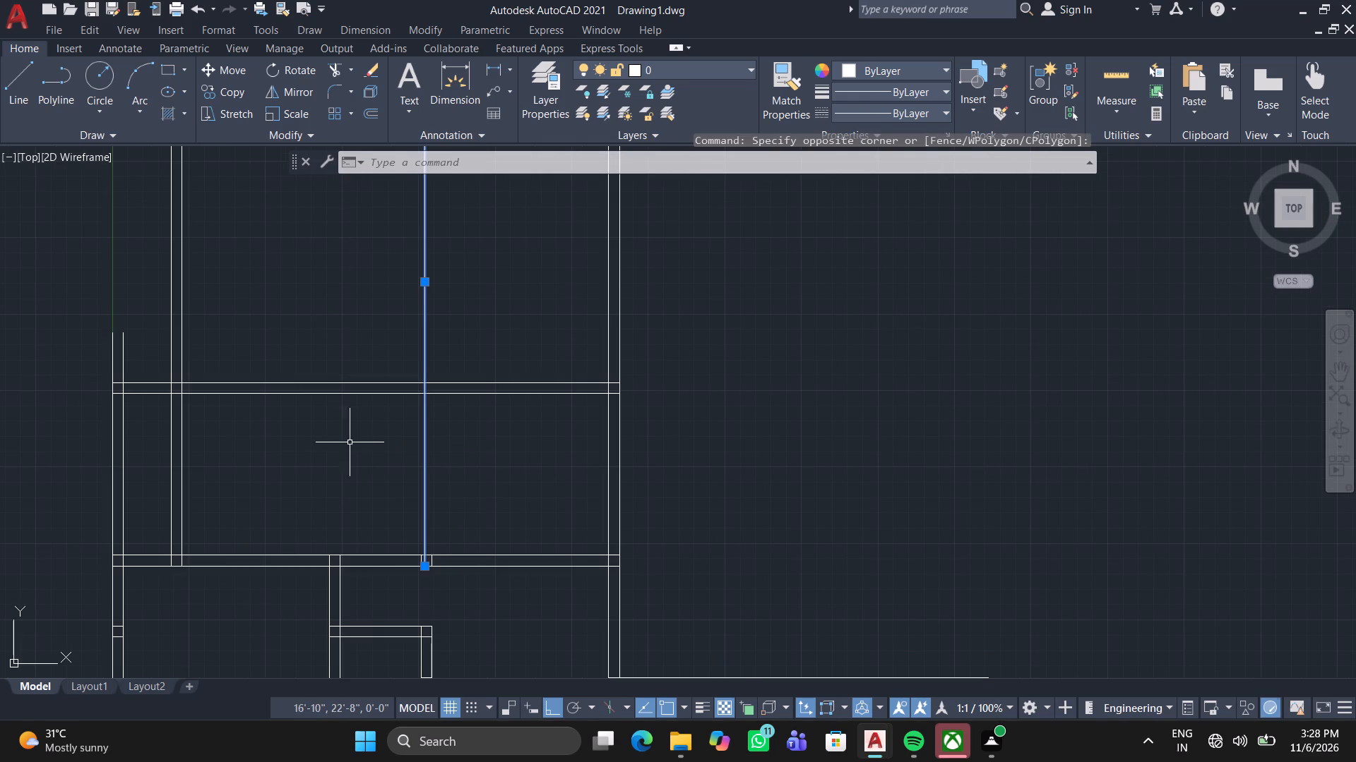
key(Delete)
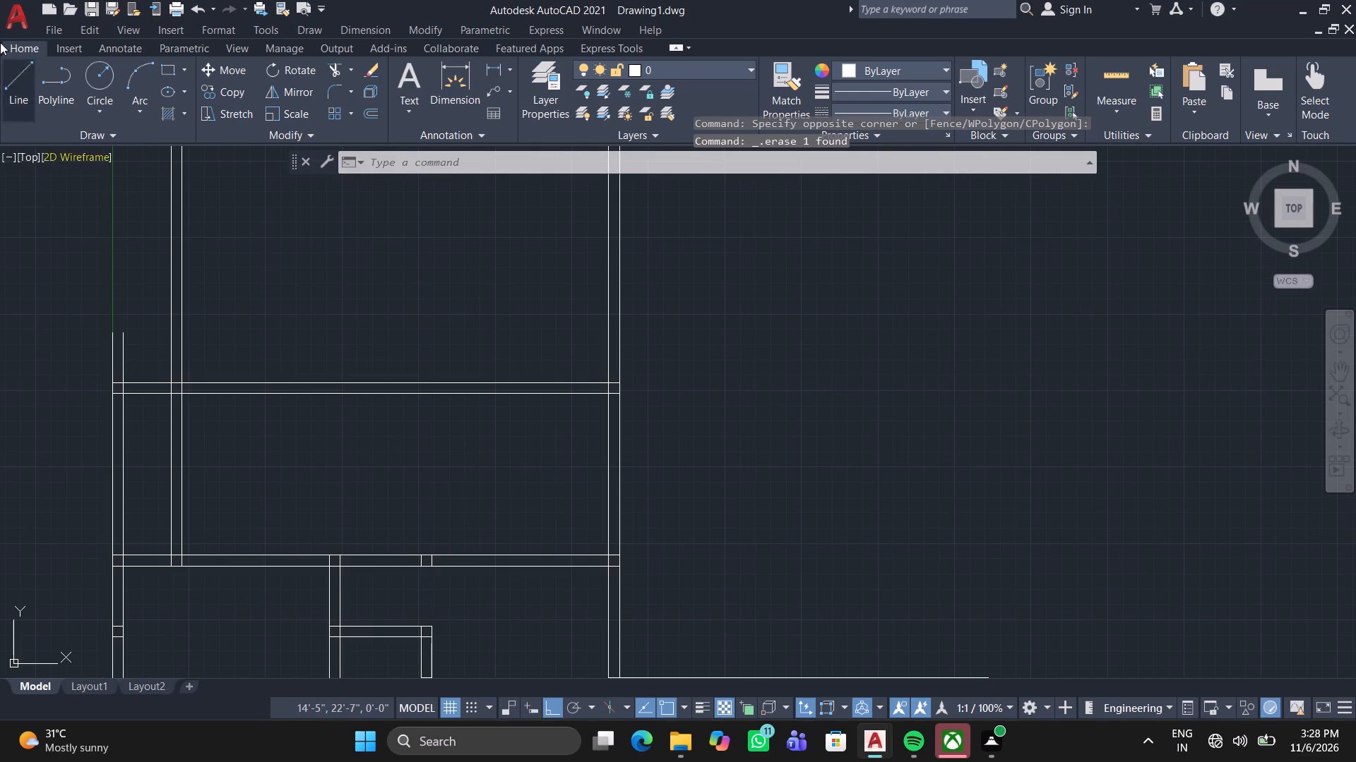
Offset the top line of the newest horizontal wall 12' upward.
click(381, 114)
scroll(471, 293, down, 1)
middle_drag(471, 301, 395, 413)
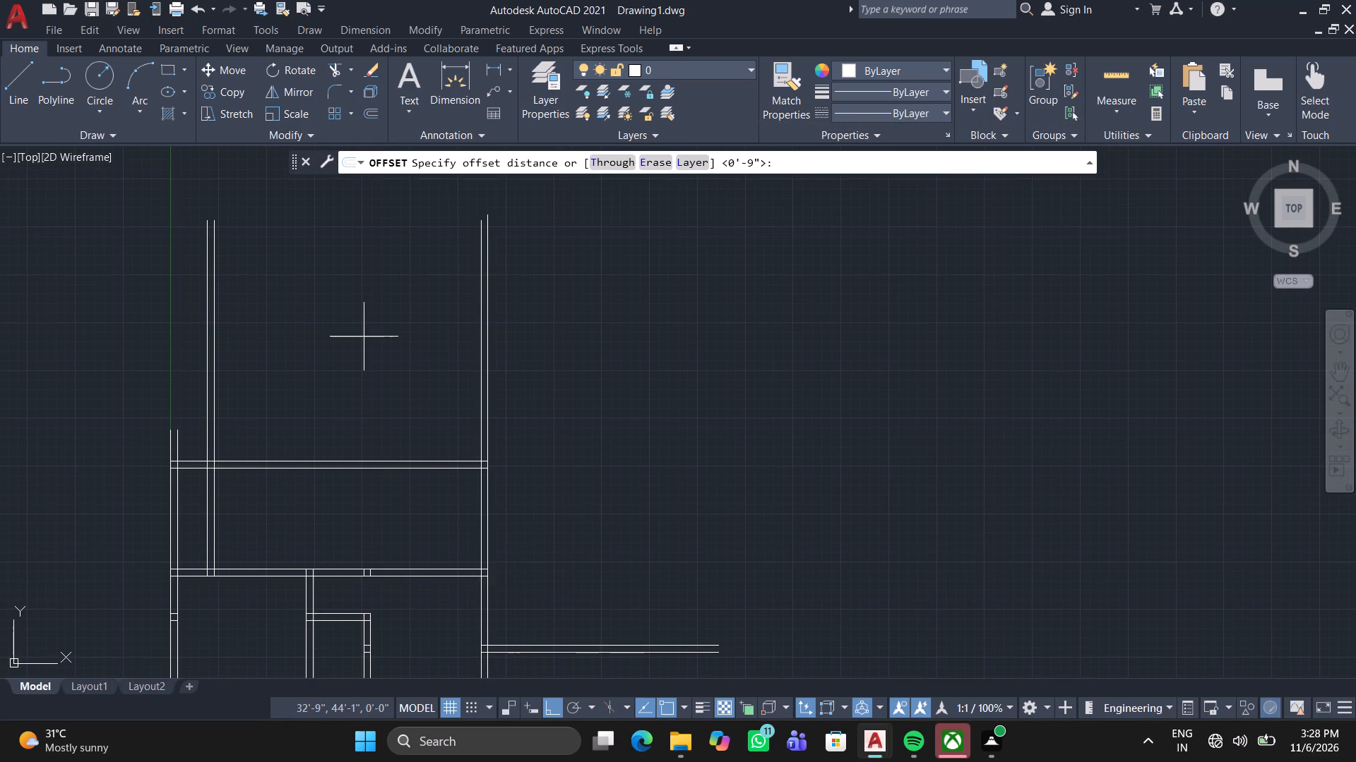
text(12)
key(apostrophe)
key(Return)
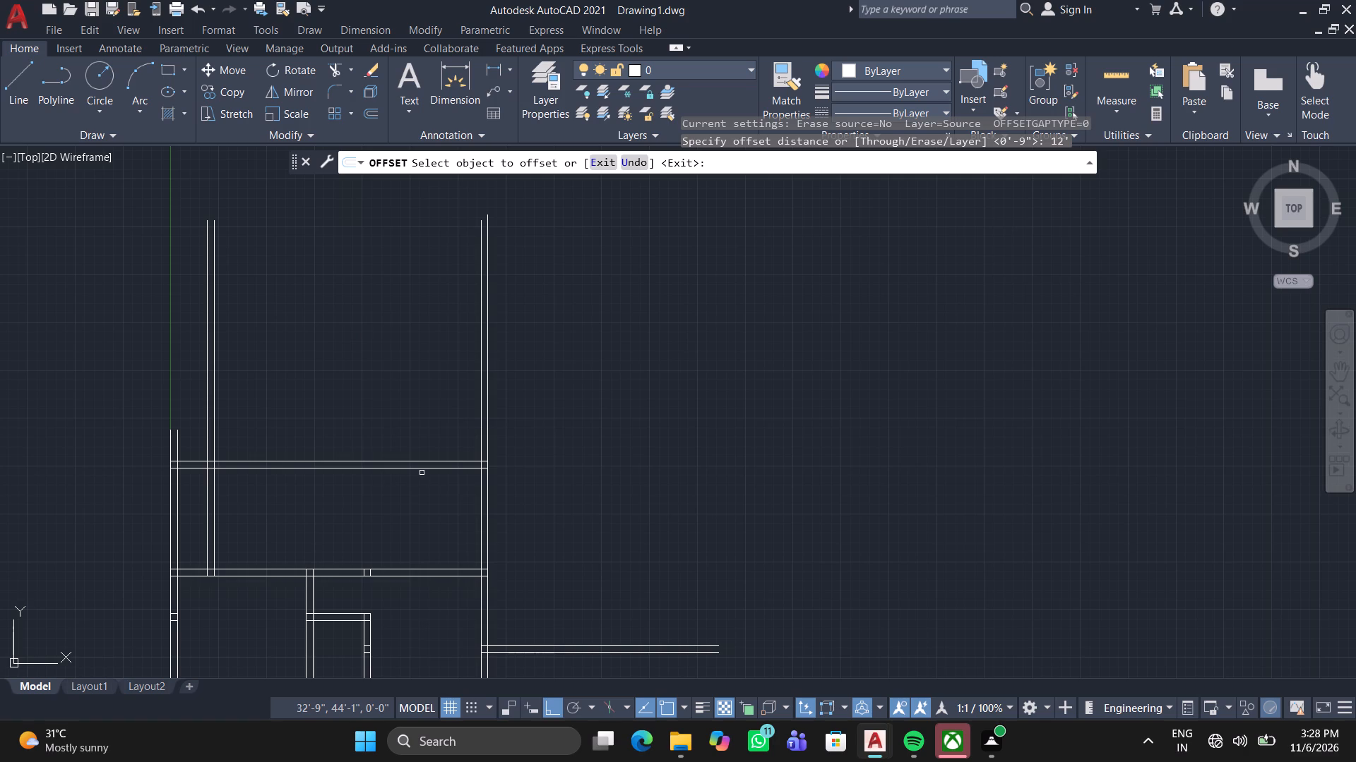
click(443, 461)
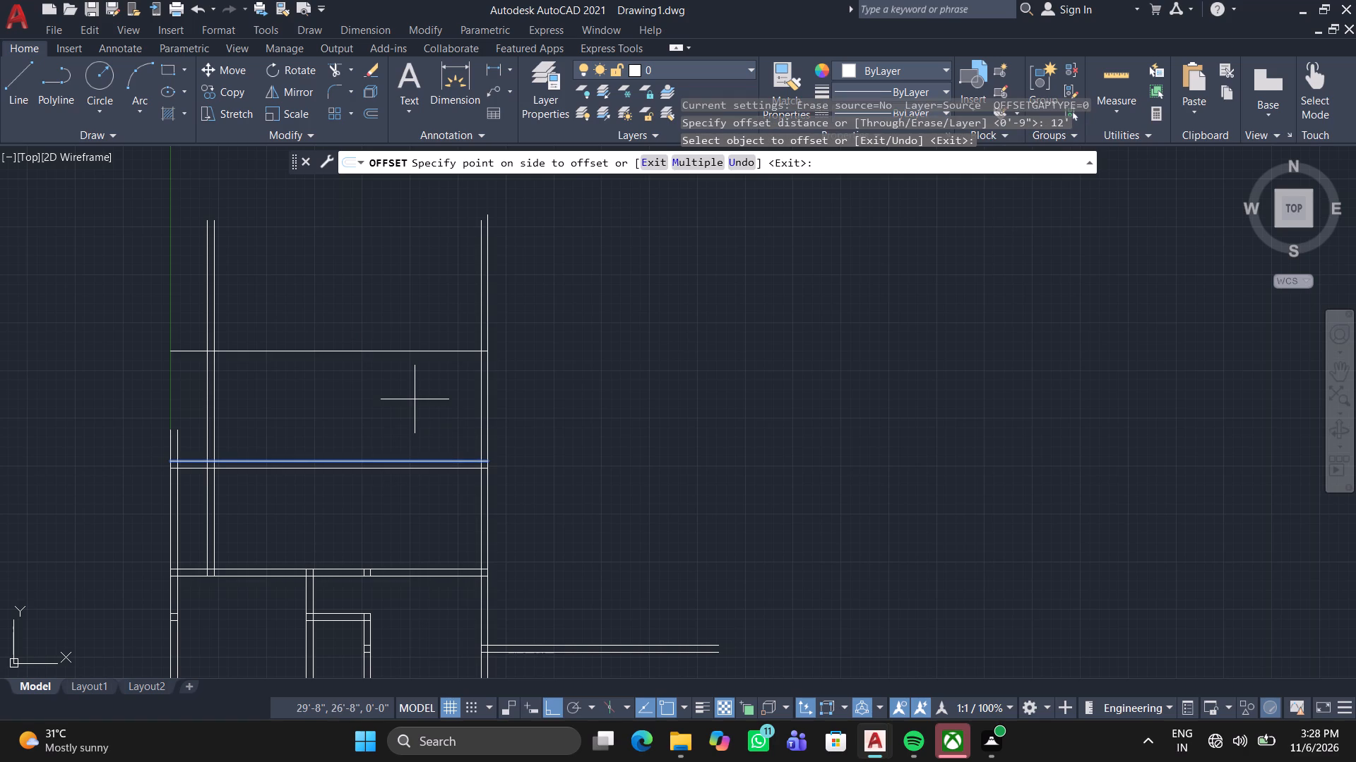
click(415, 399)
key(space)
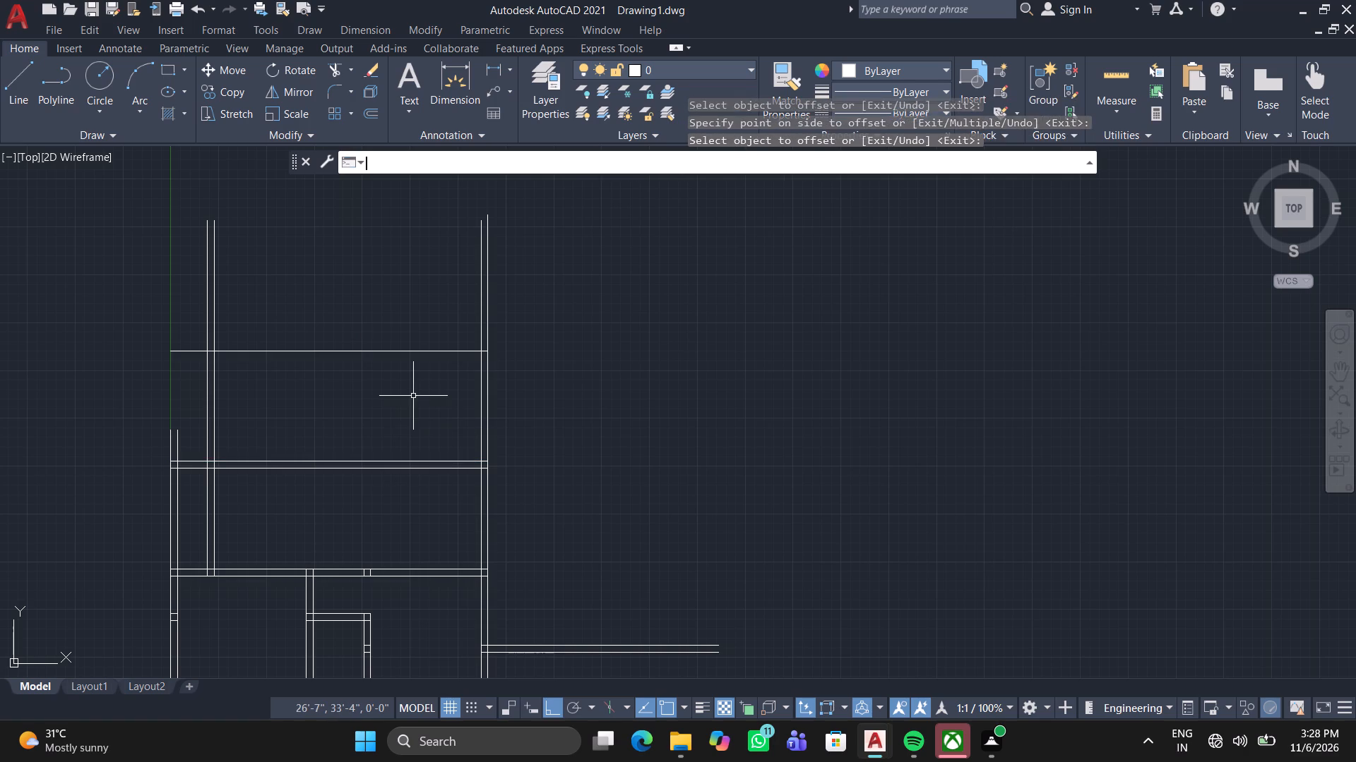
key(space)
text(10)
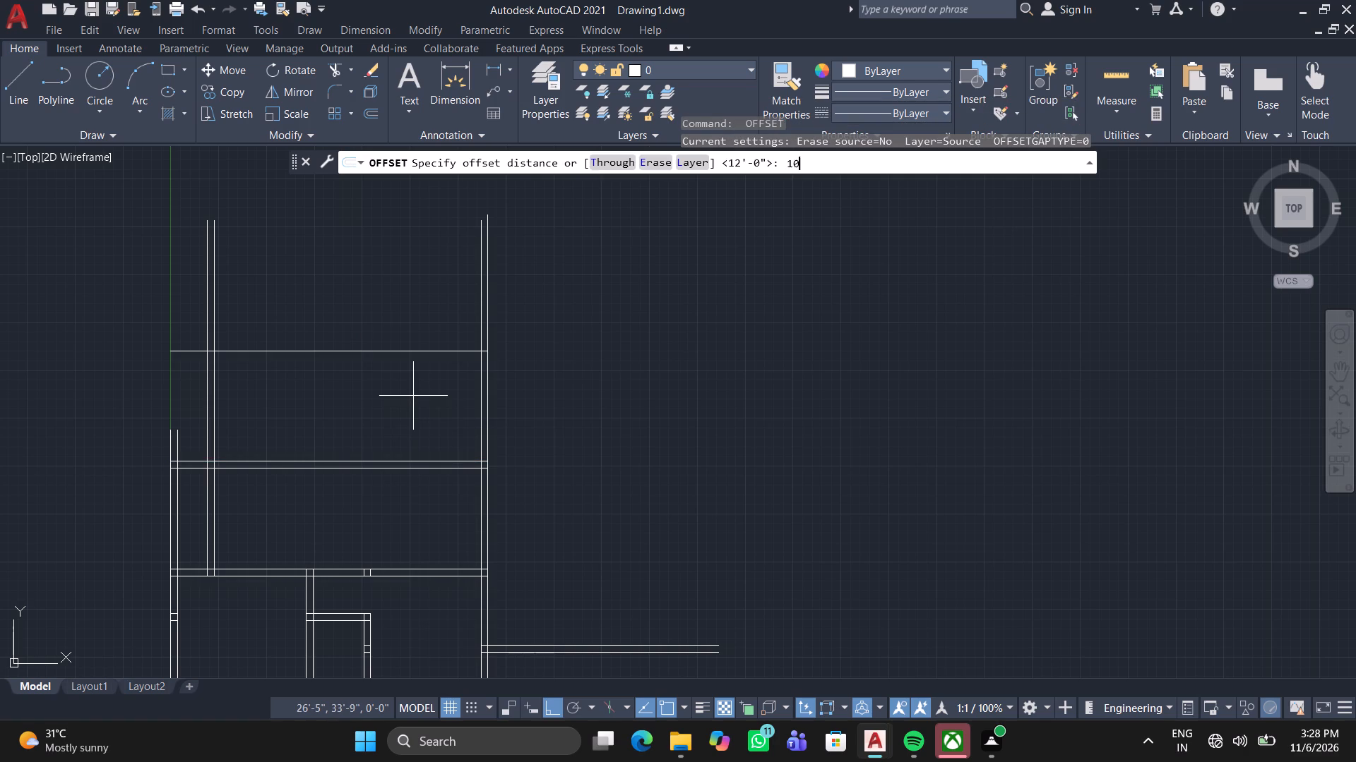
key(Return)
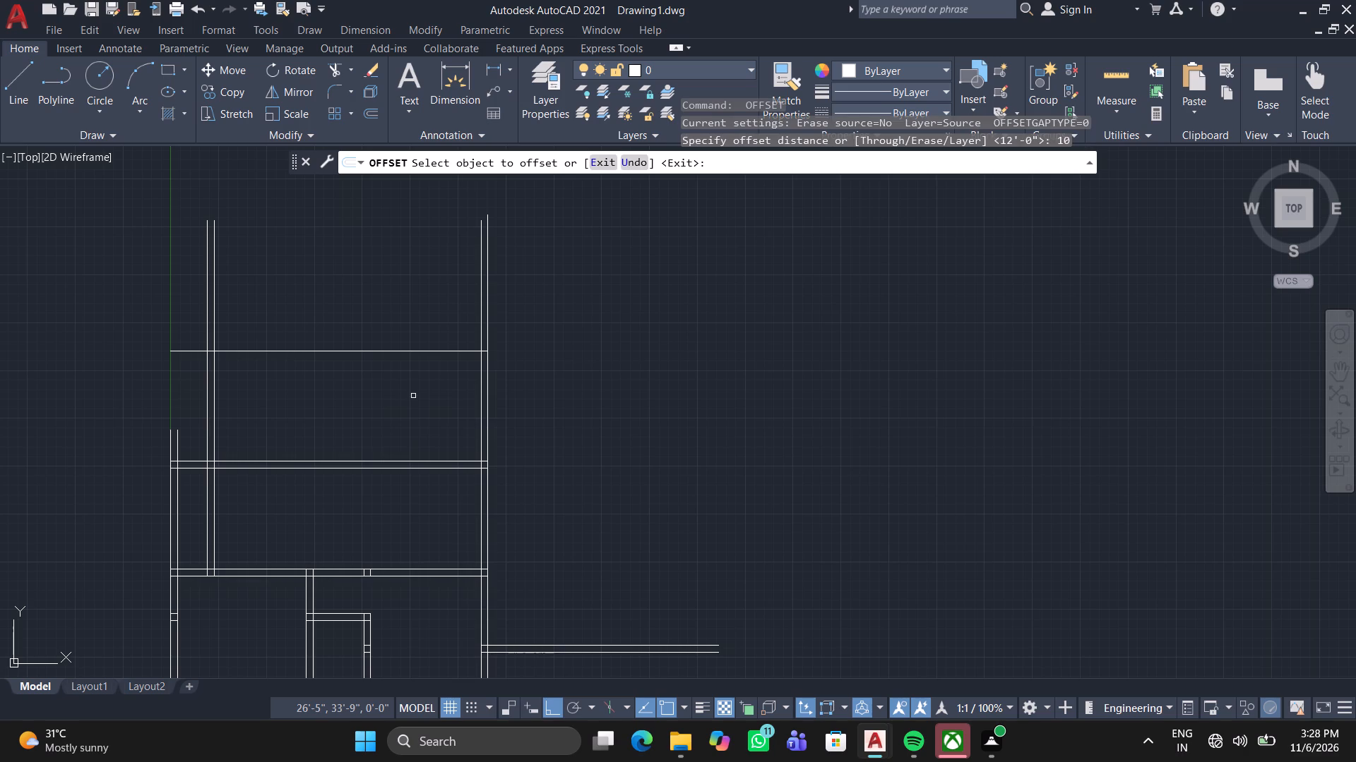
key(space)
Offset the inner line of the tall right wall 10' to the left.
key(space)
key(1)
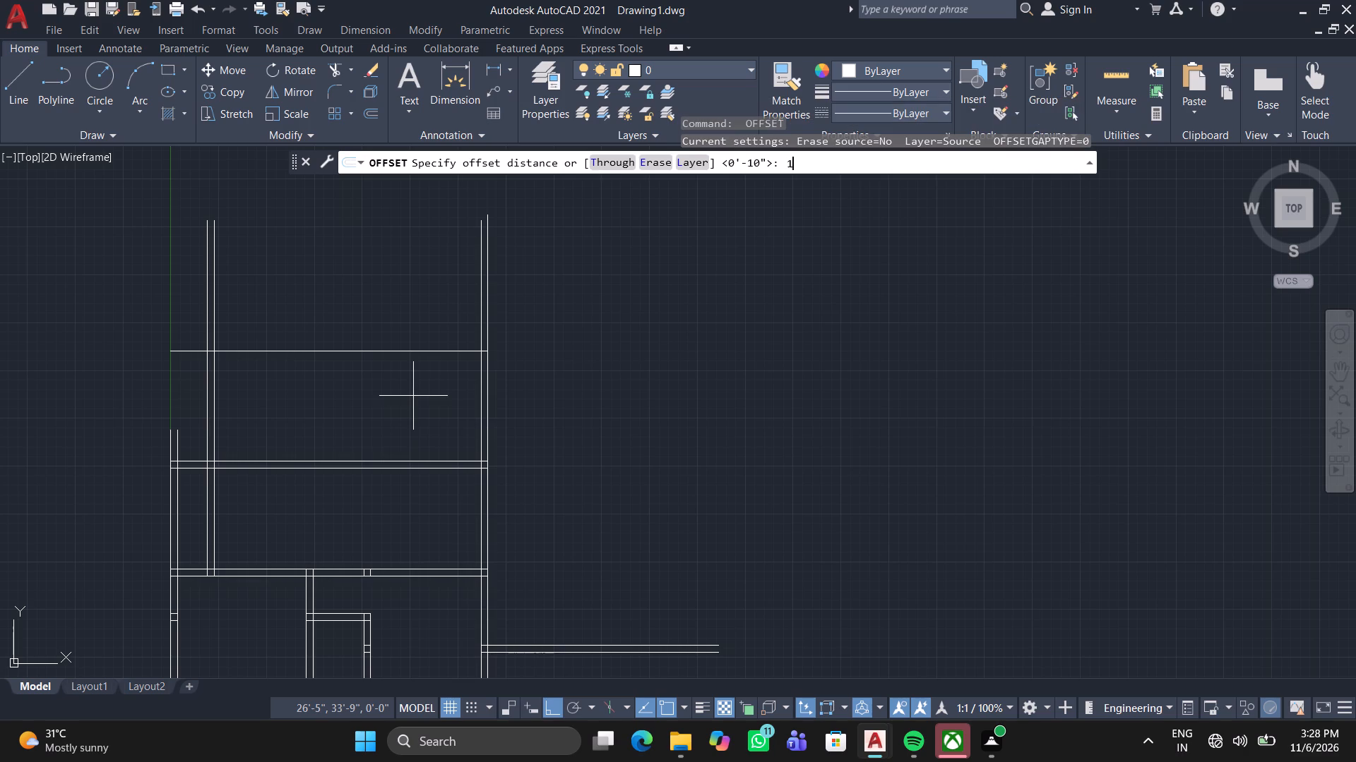
key(0)
key(apostrophe)
key(Return)
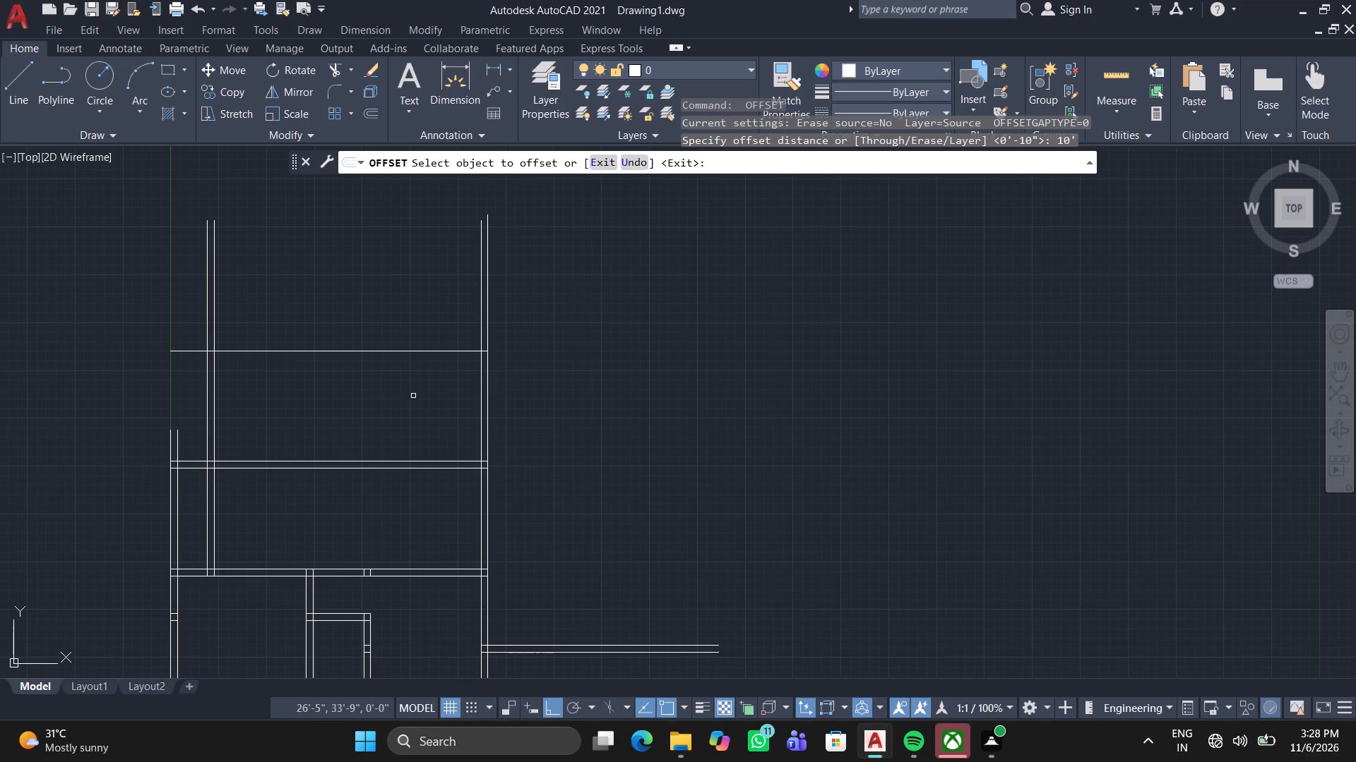
click(480, 399)
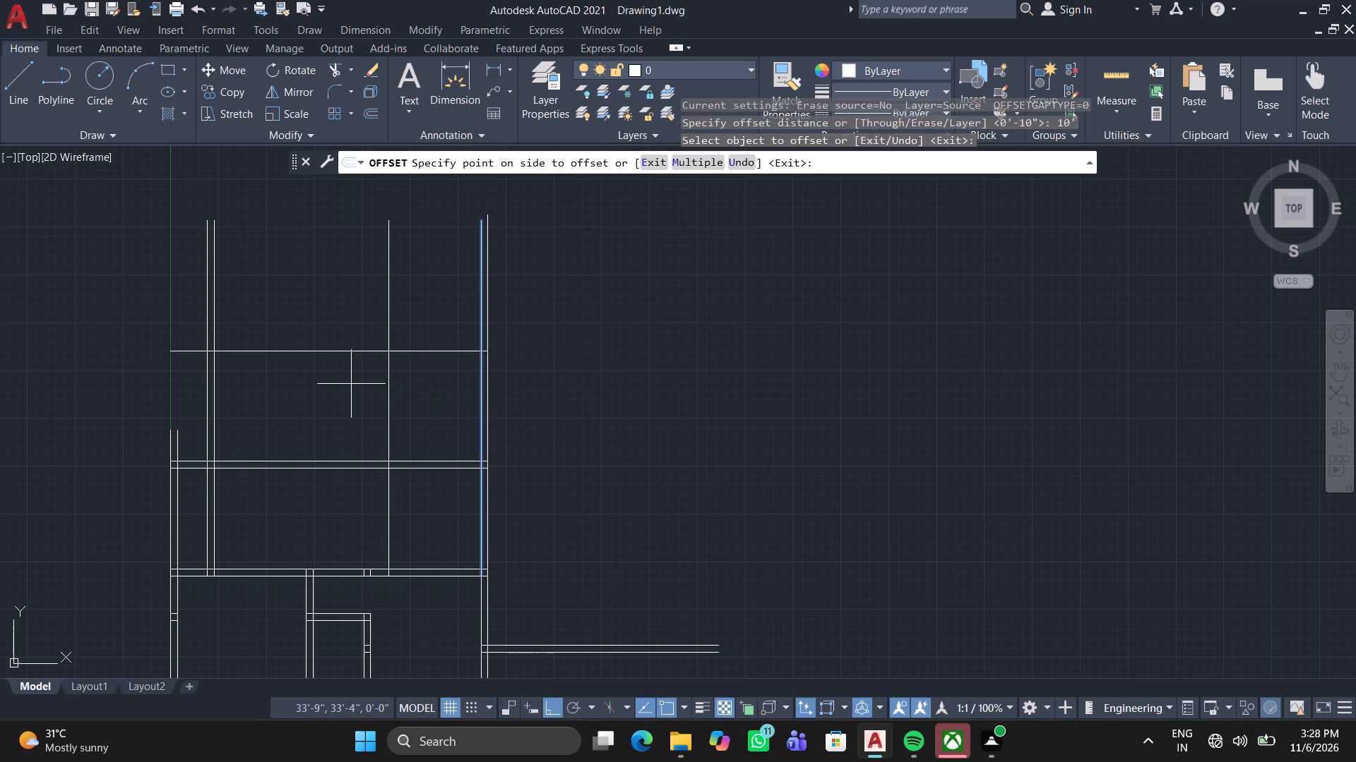
click(351, 385)
key(space)
Offset the topmost horizontal line 9" upward to form a wall.
key(space)
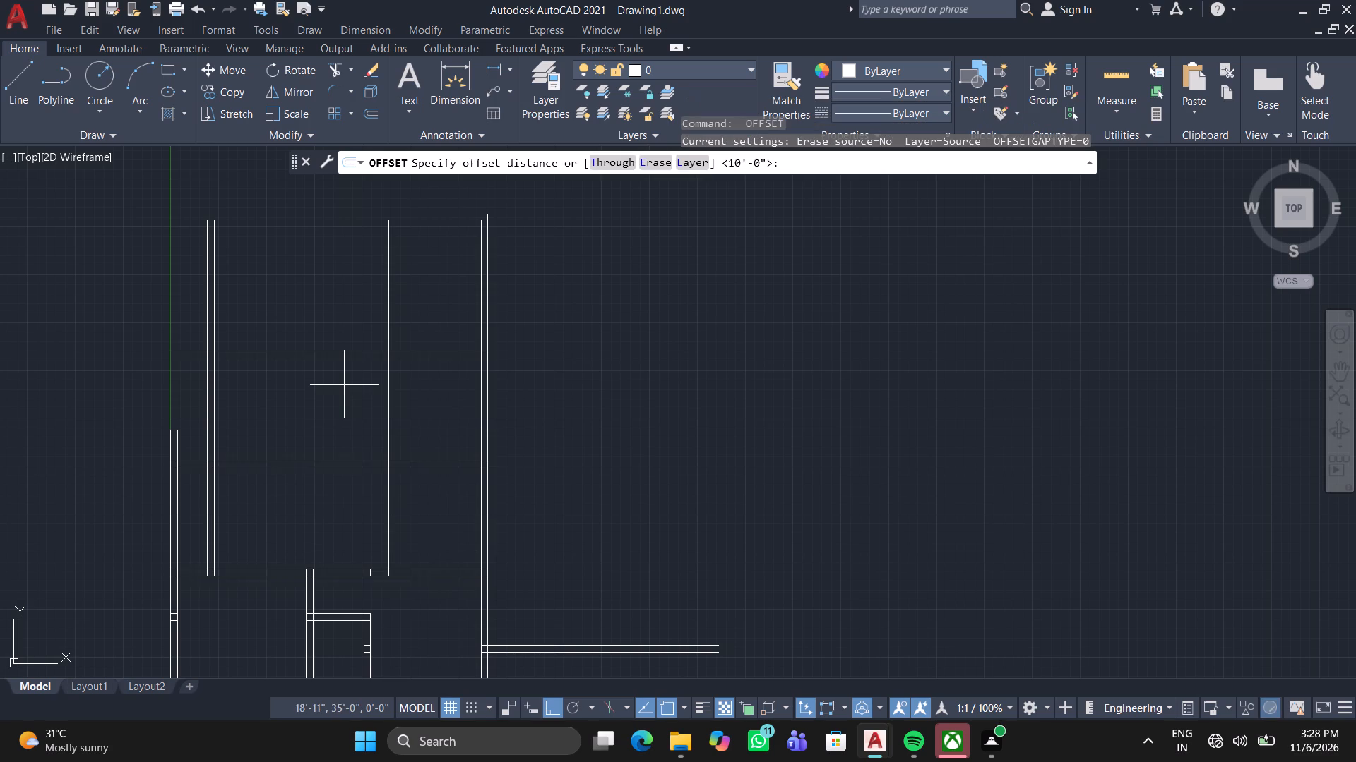
key(9)
key(Return)
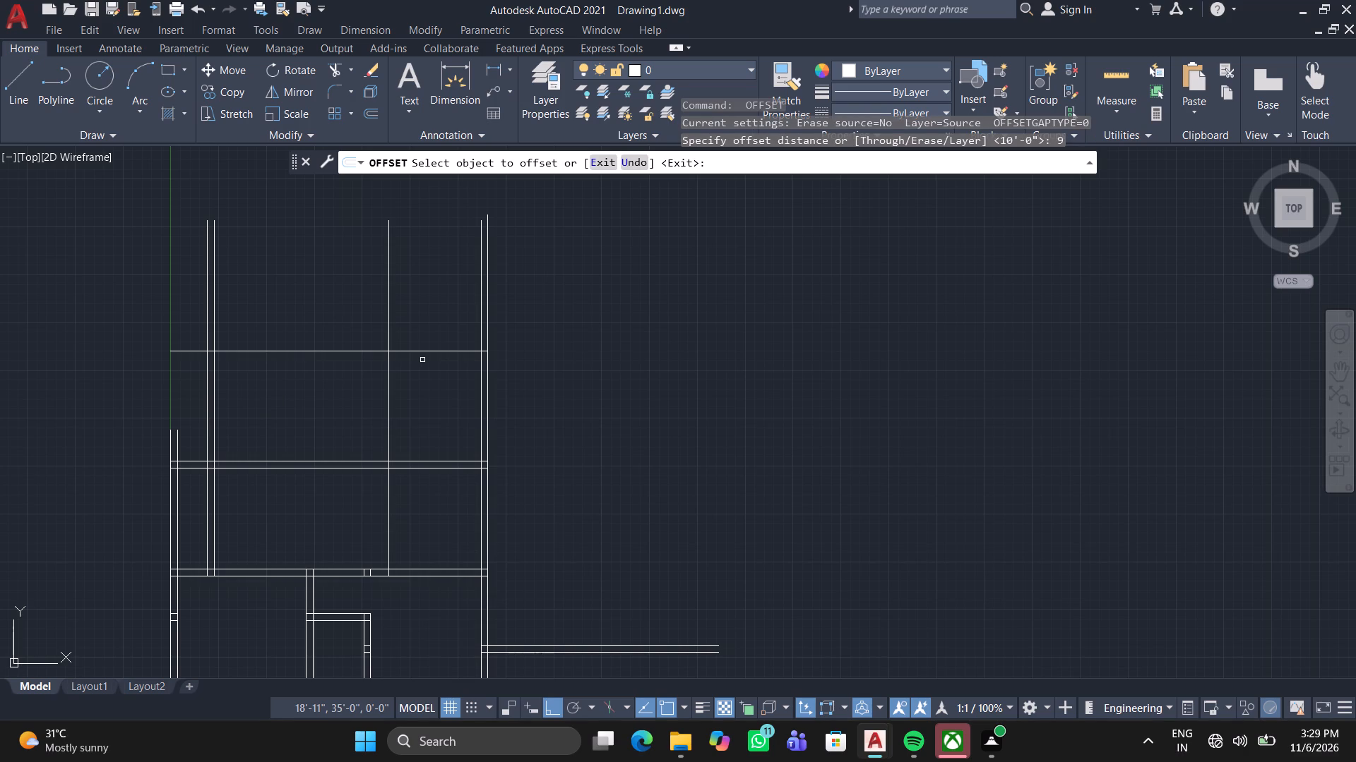
click(428, 351)
click(451, 306)
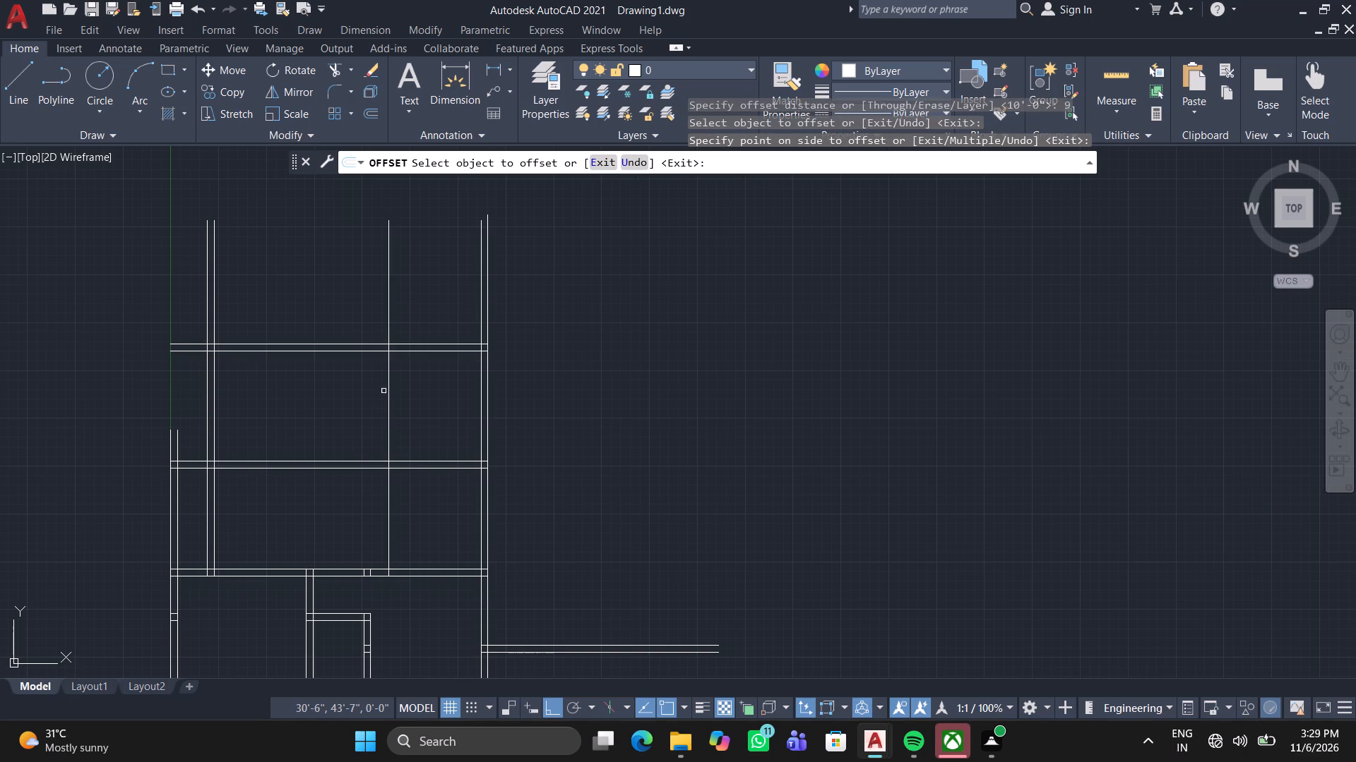
Offset the vertical line standing 10' inside the tall right wall 9" to the left to form a wall.
click(388, 389)
click(266, 412)
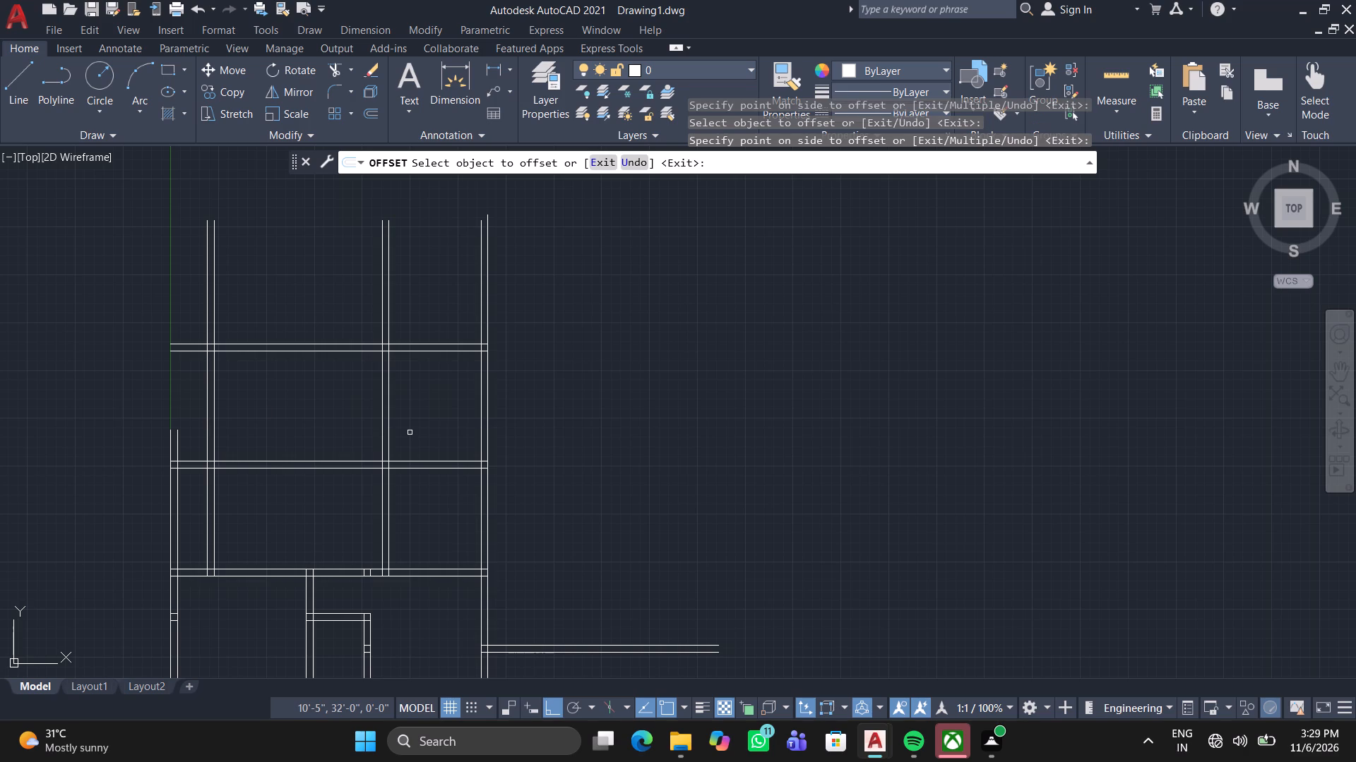
key(space)
Offset the lower line of the topmost horizontal wall 8' downward.
key(space)
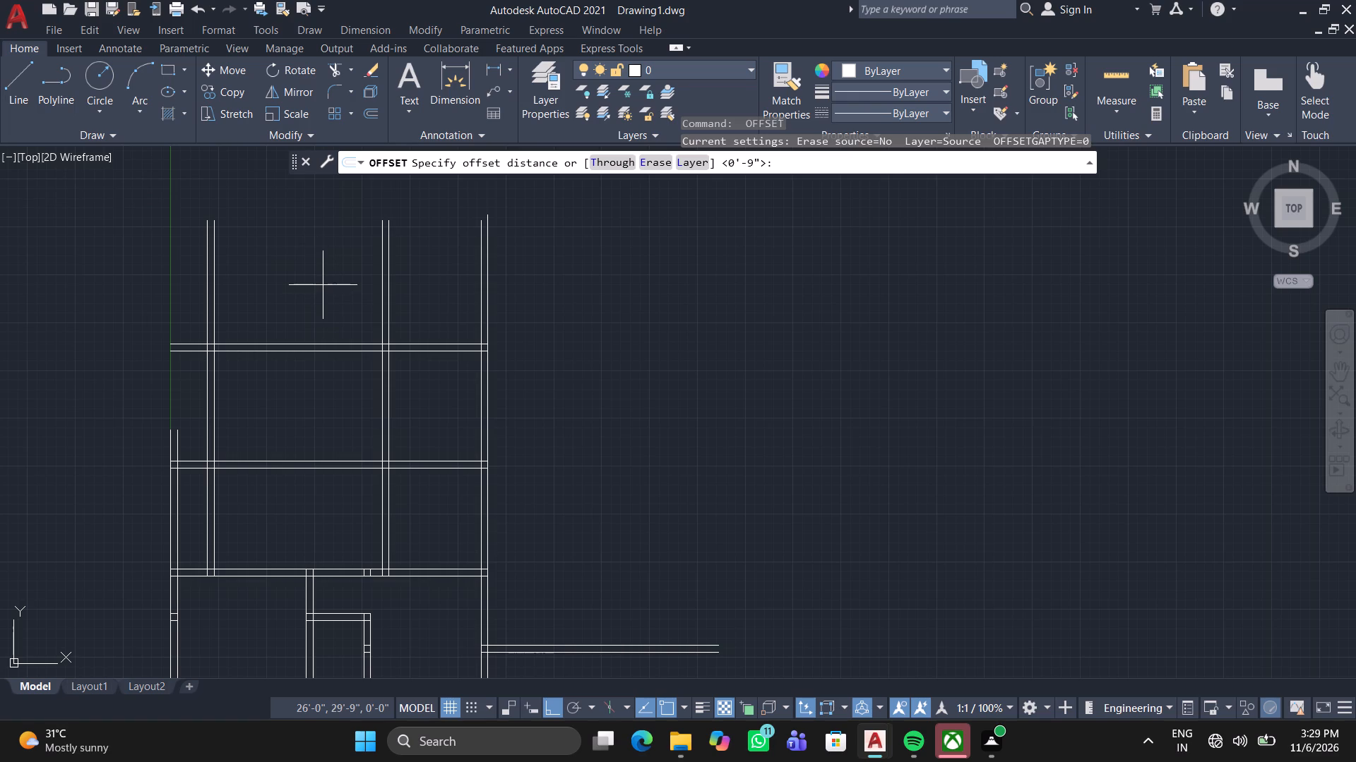
key(8)
key(apostrophe)
key(Return)
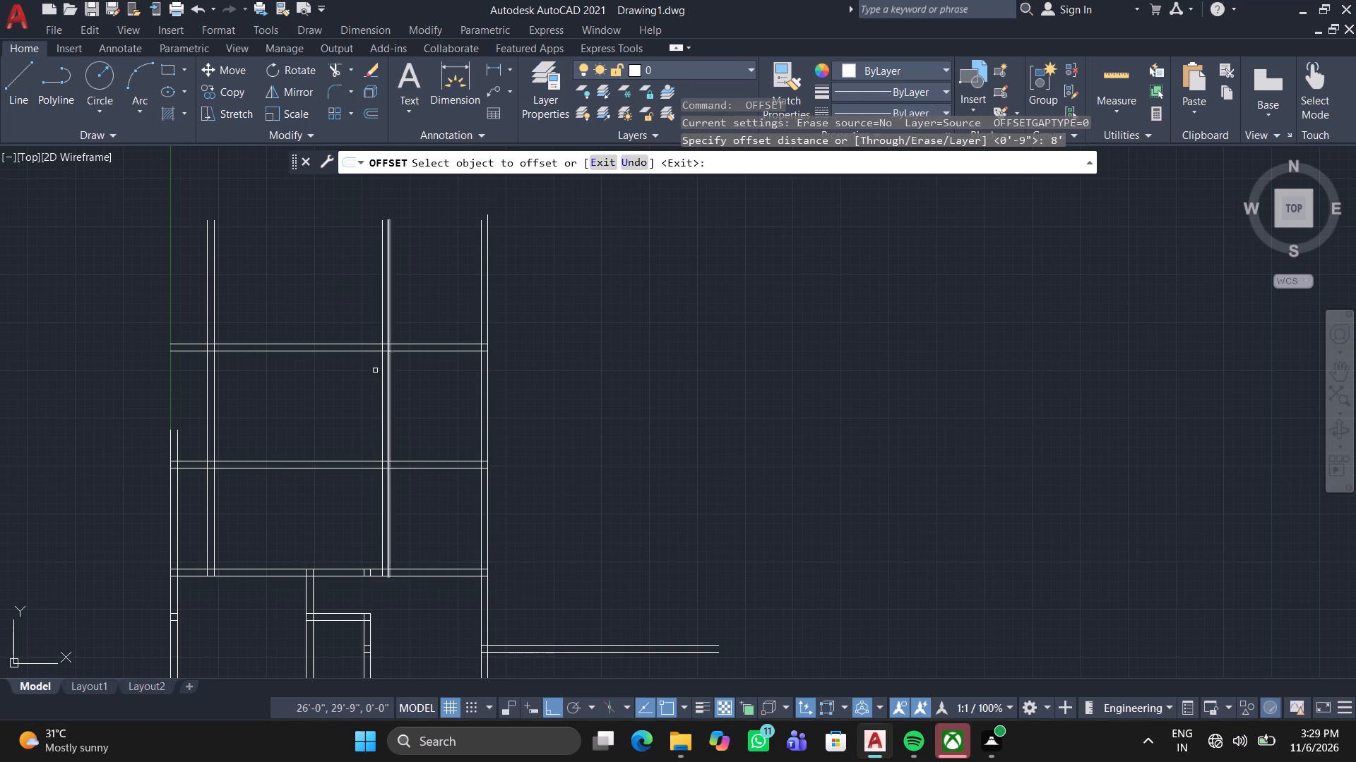
click(359, 352)
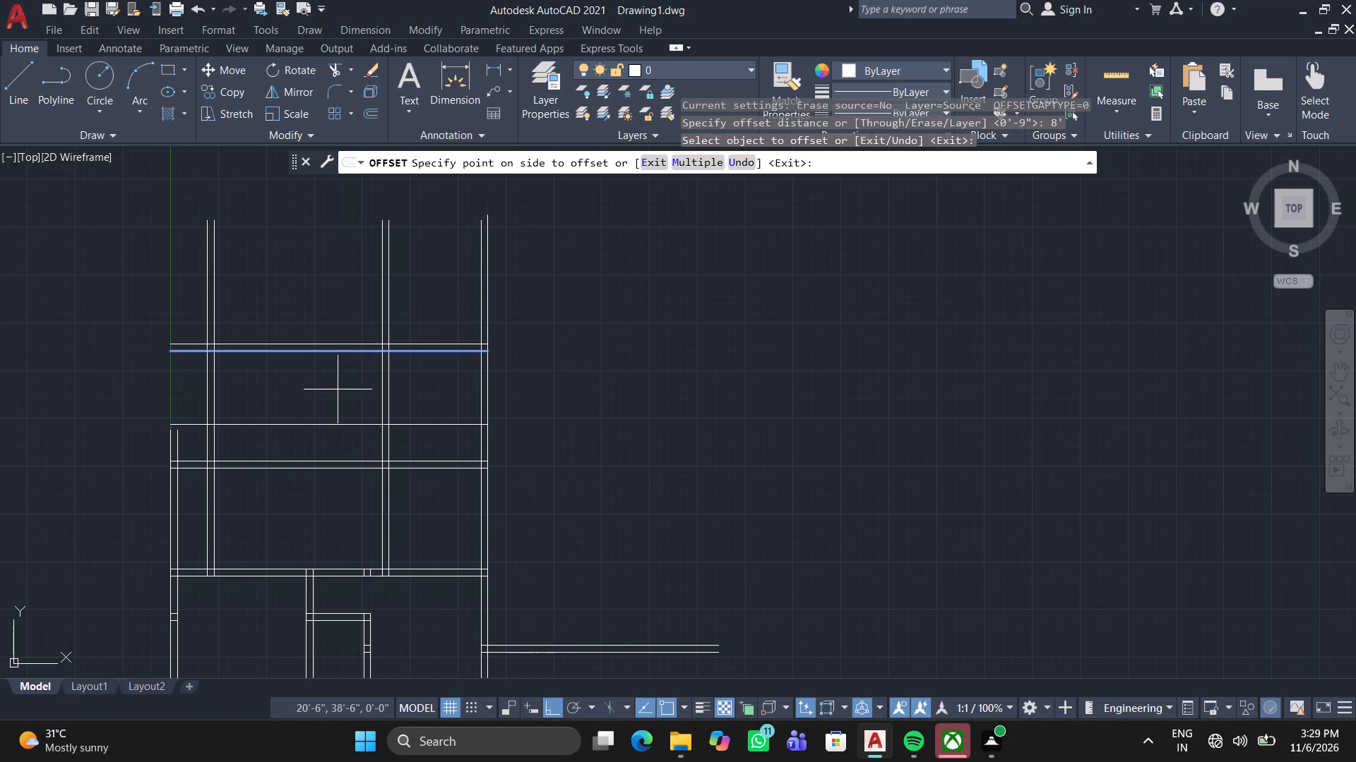
click(340, 392)
key(space)
Offset the left line of the newest vertical wall 6' to the left.
key(space)
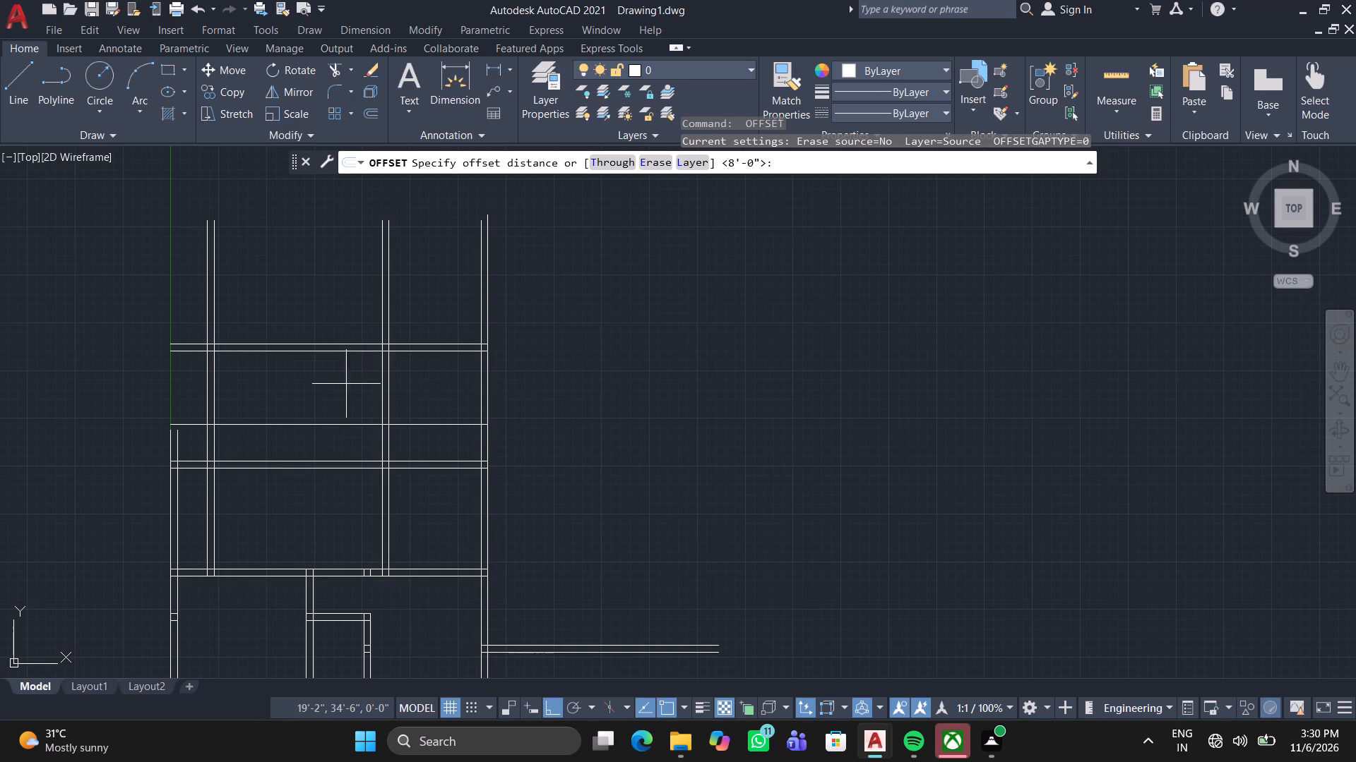
scroll(336, 395, up, 1)
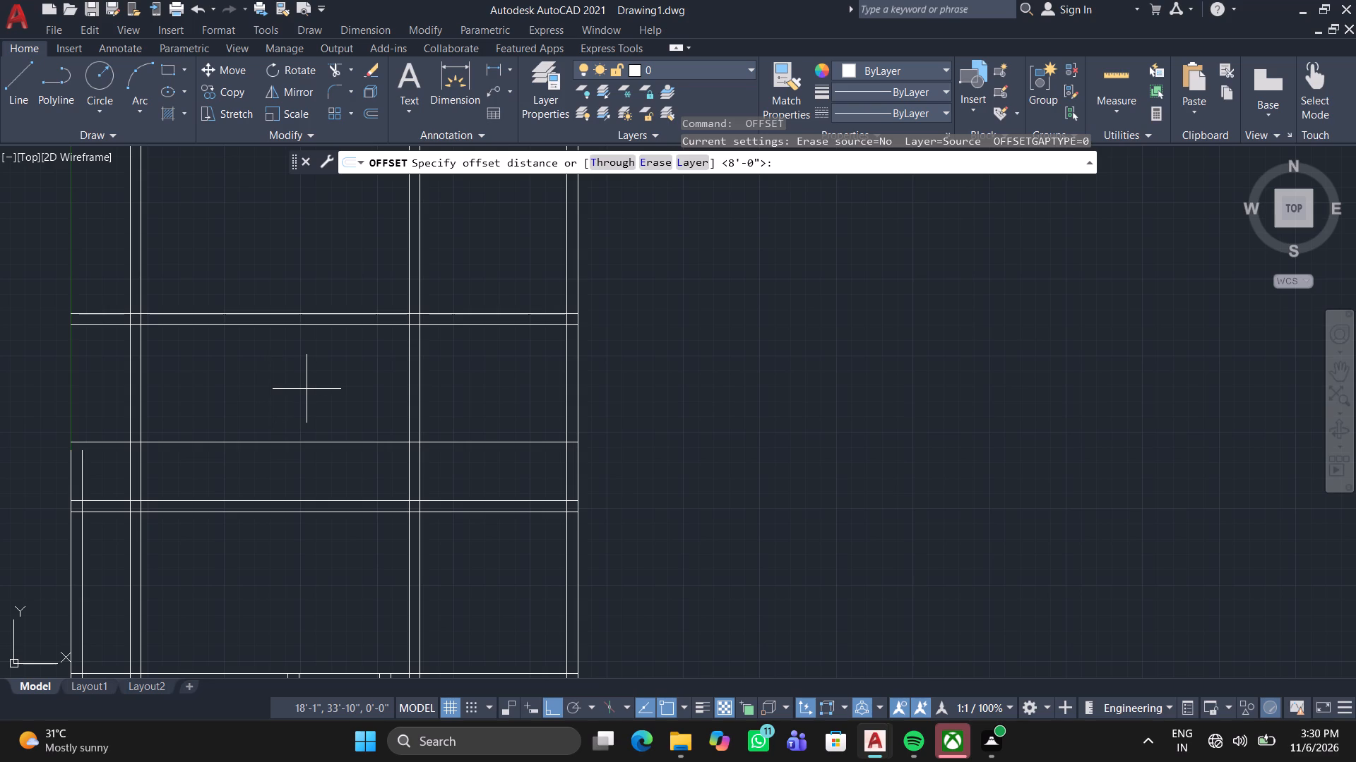
key(6)
key(apostrophe)
key(Return)
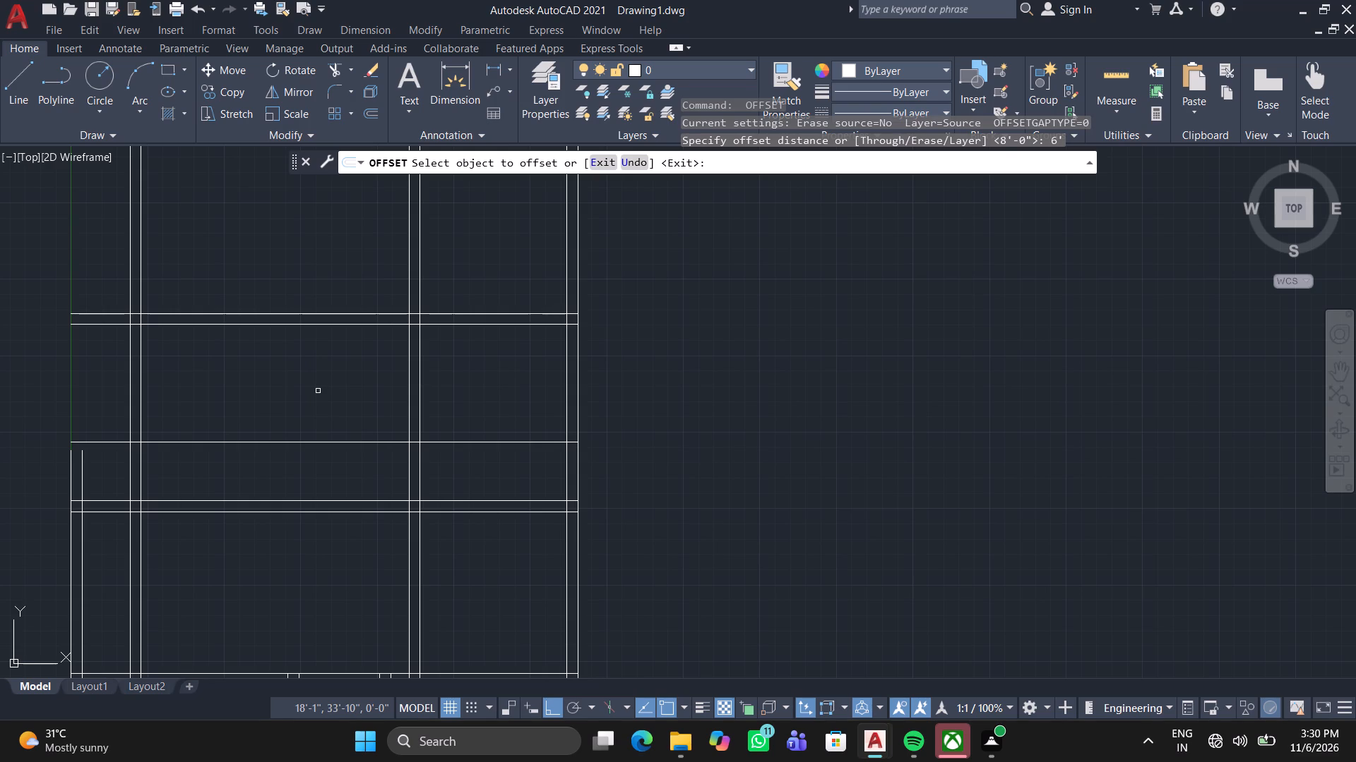
click(408, 382)
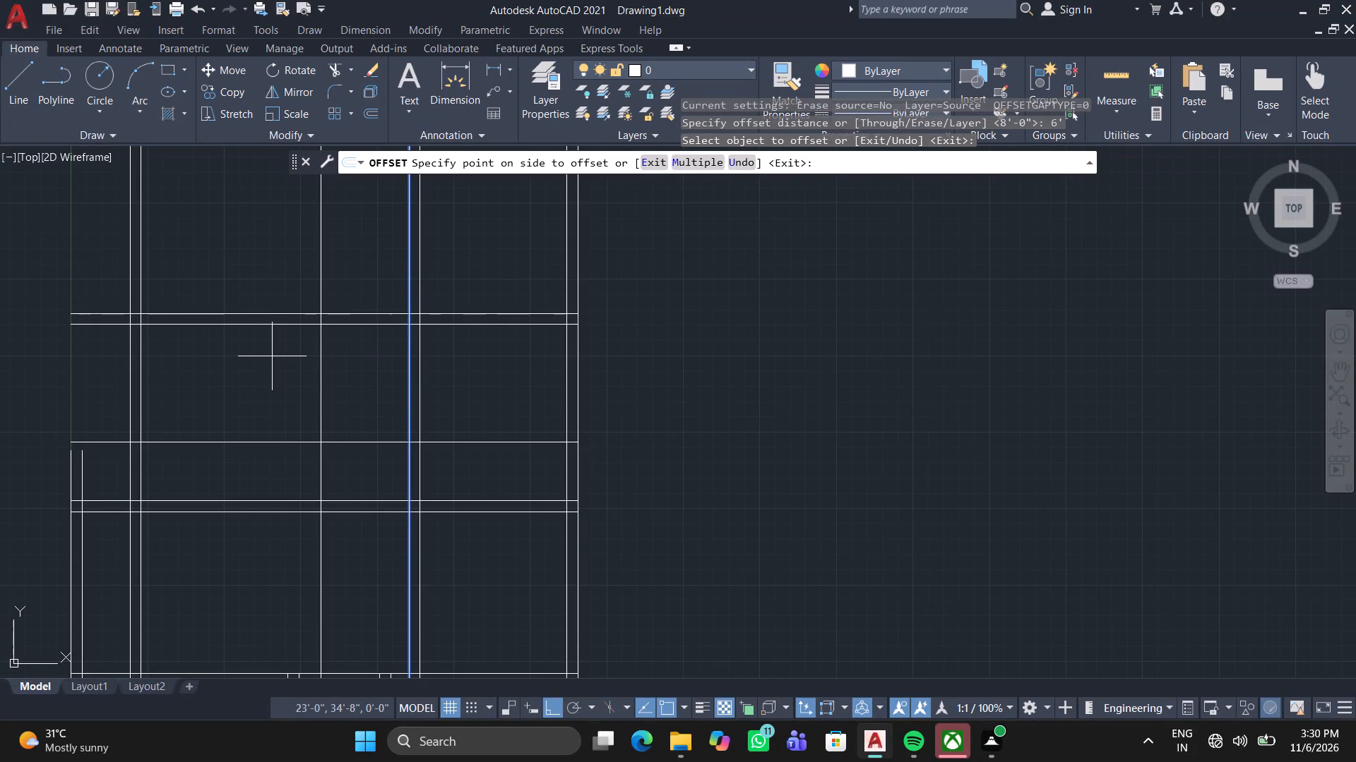
click(274, 359)
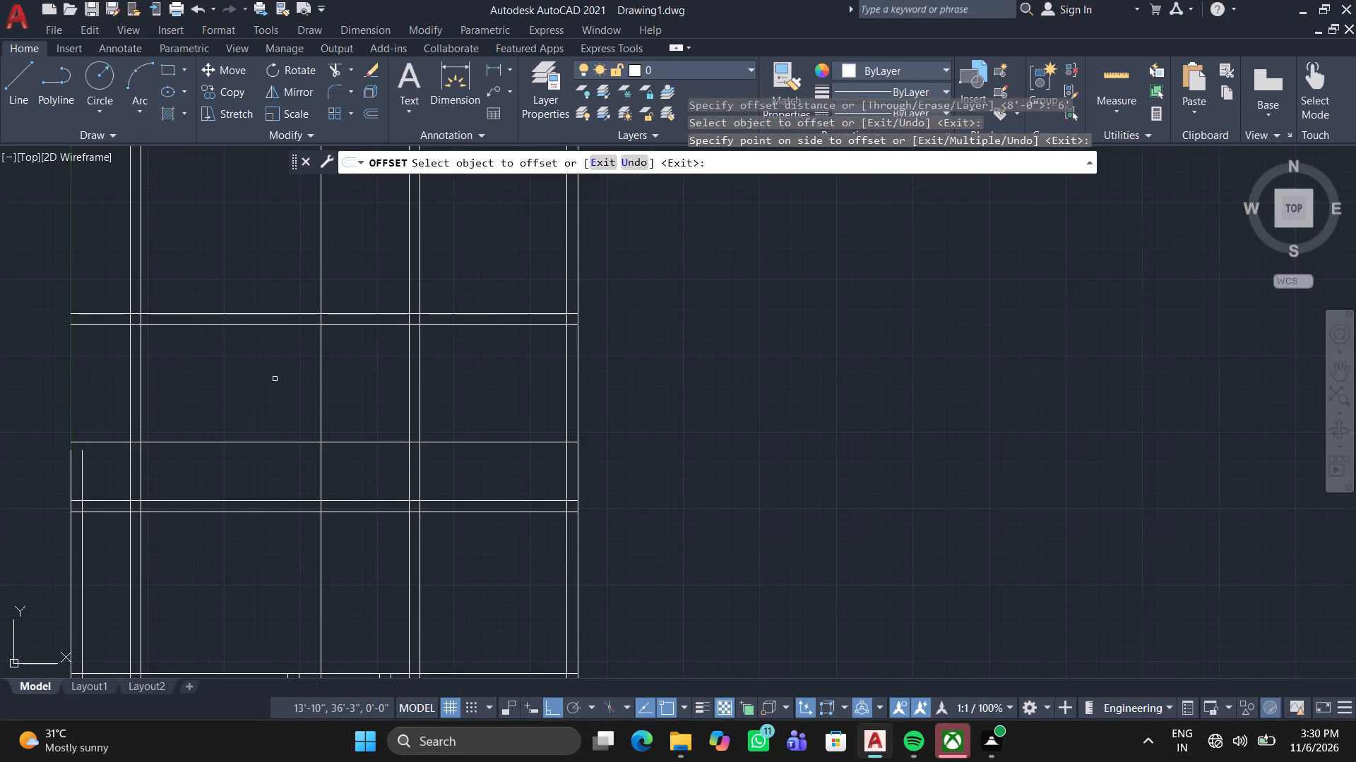
key(space)
Form 9" walls by offsetting the newest vertical line to the left and the newest horizontal line downward.
key(space)
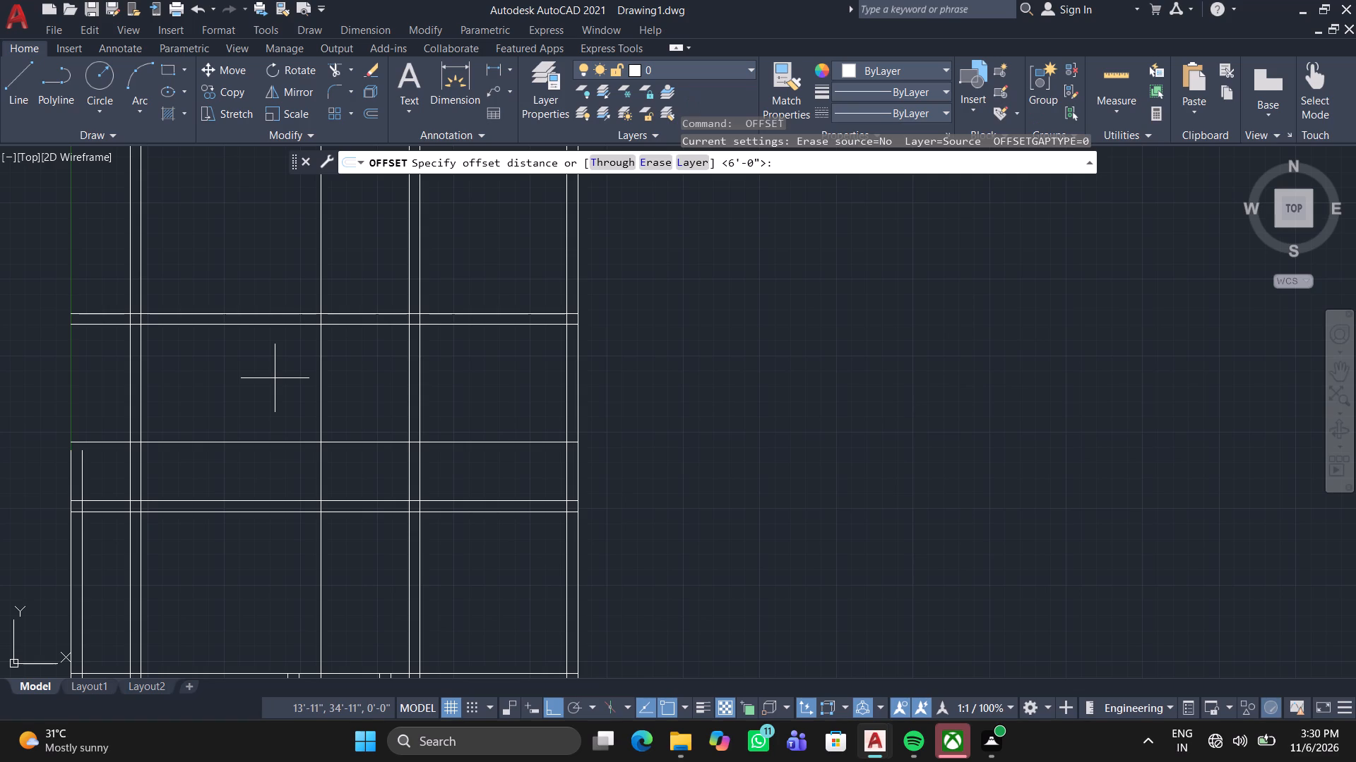
key(9)
key(Return)
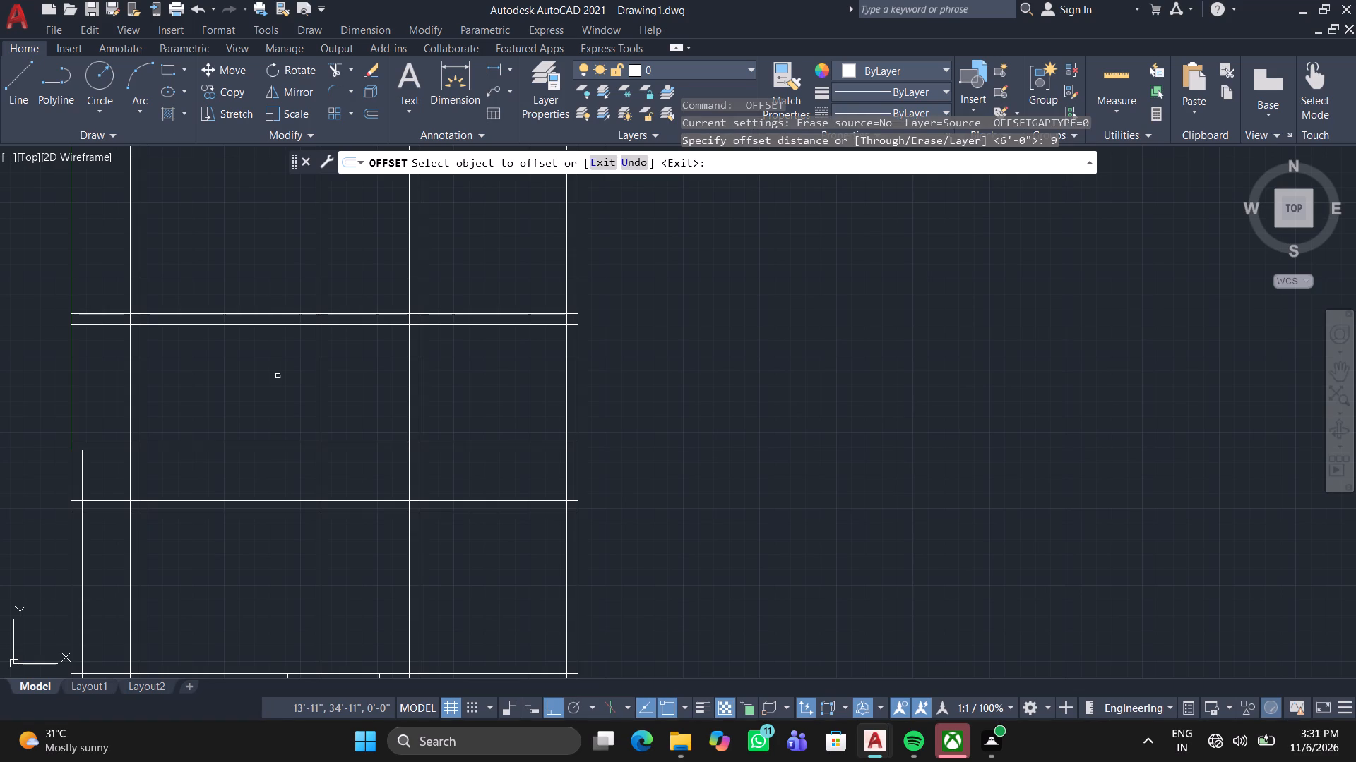
double_click(322, 403)
click(214, 382)
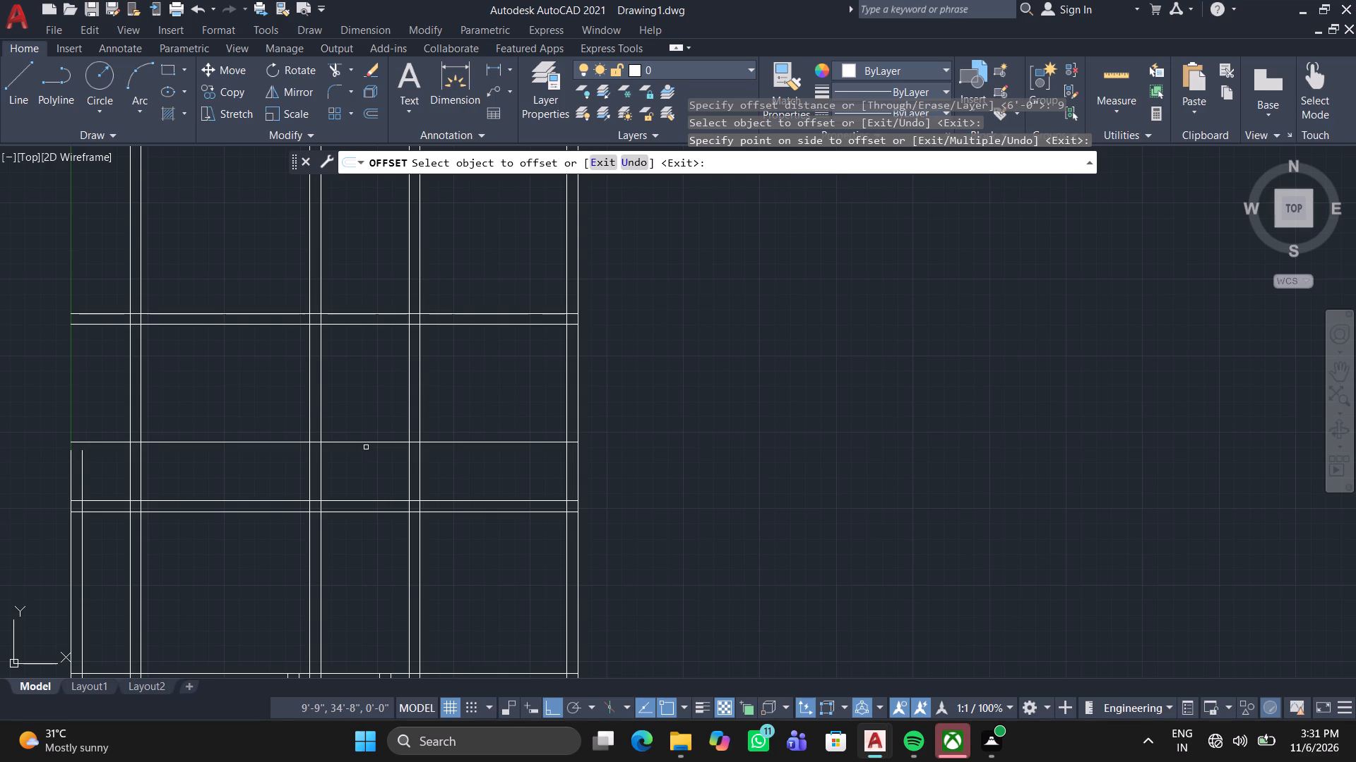
click(369, 443)
click(351, 467)
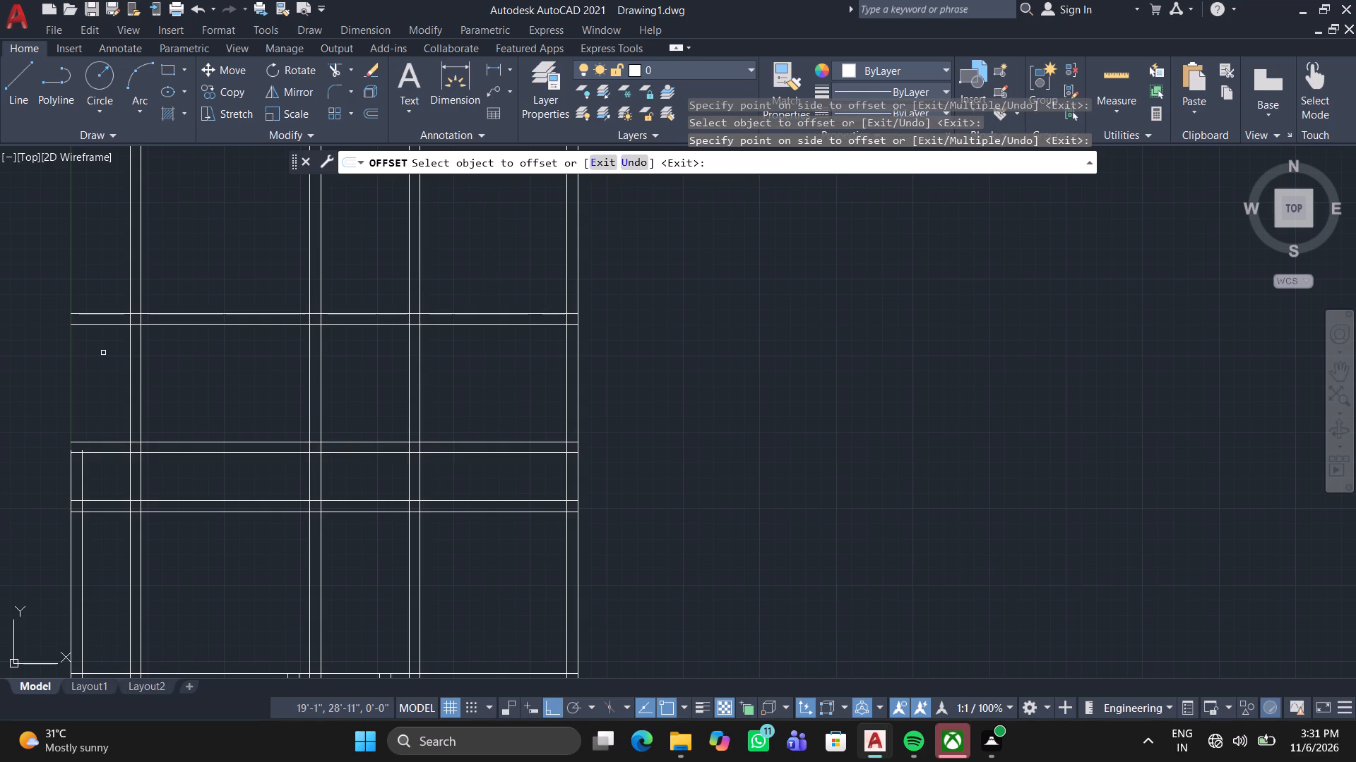
key(space)
Offset the left line of the newest vertical wall 5' to the left.
key(space)
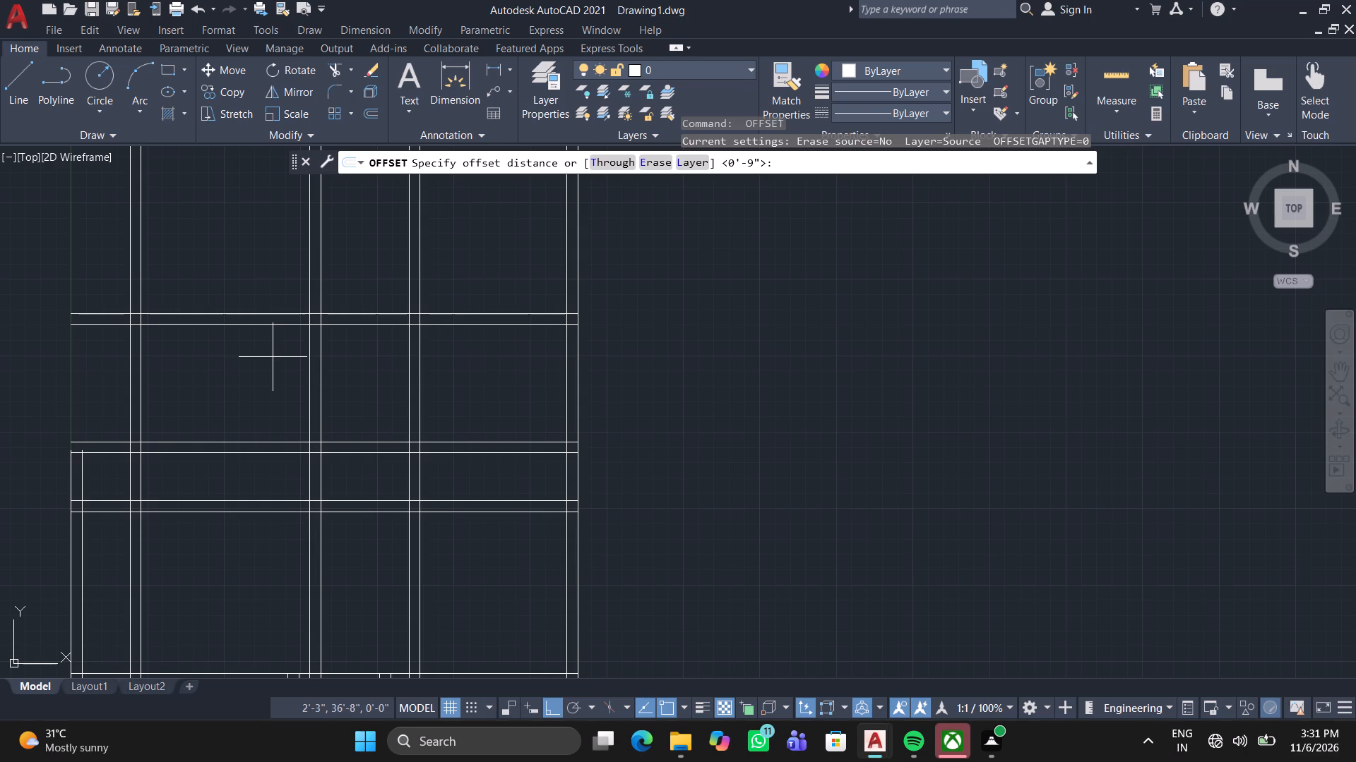
key(5)
key(apostrophe)
key(Return)
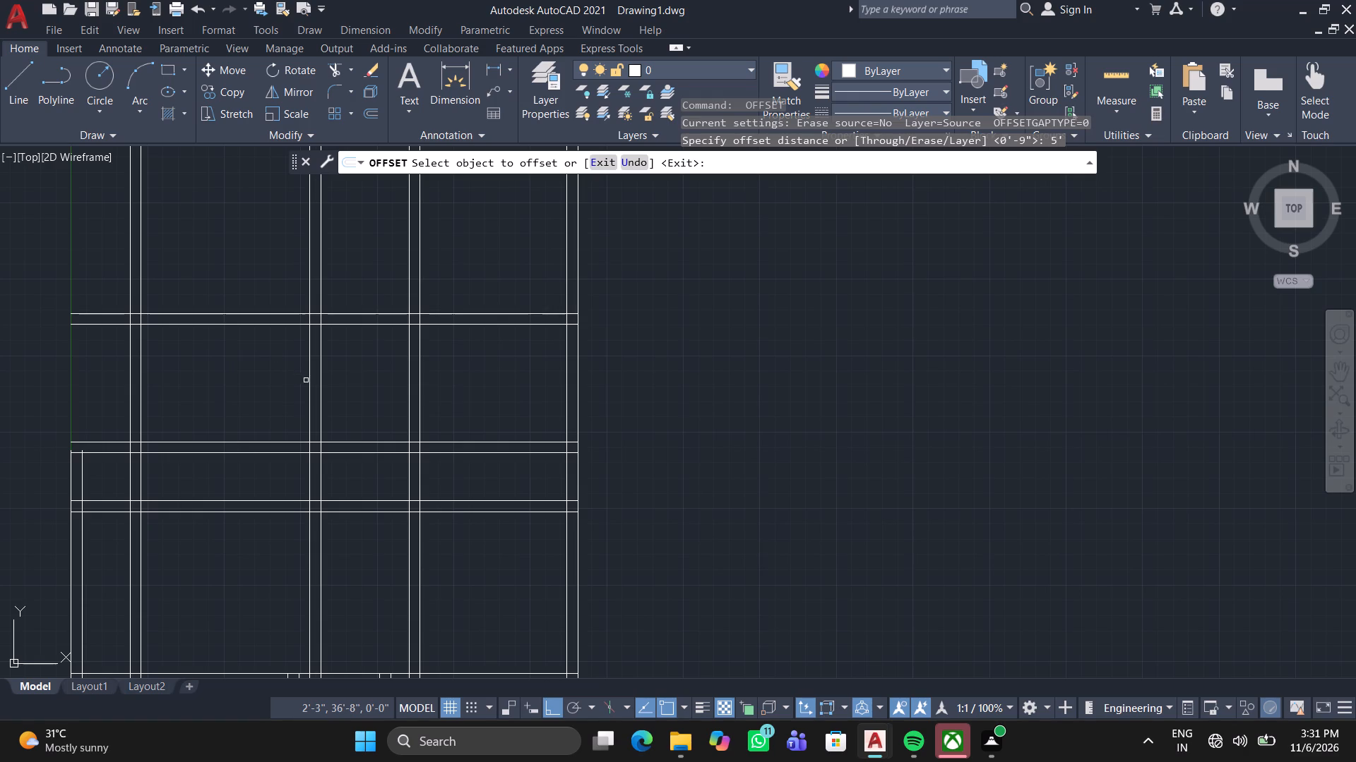
click(308, 390)
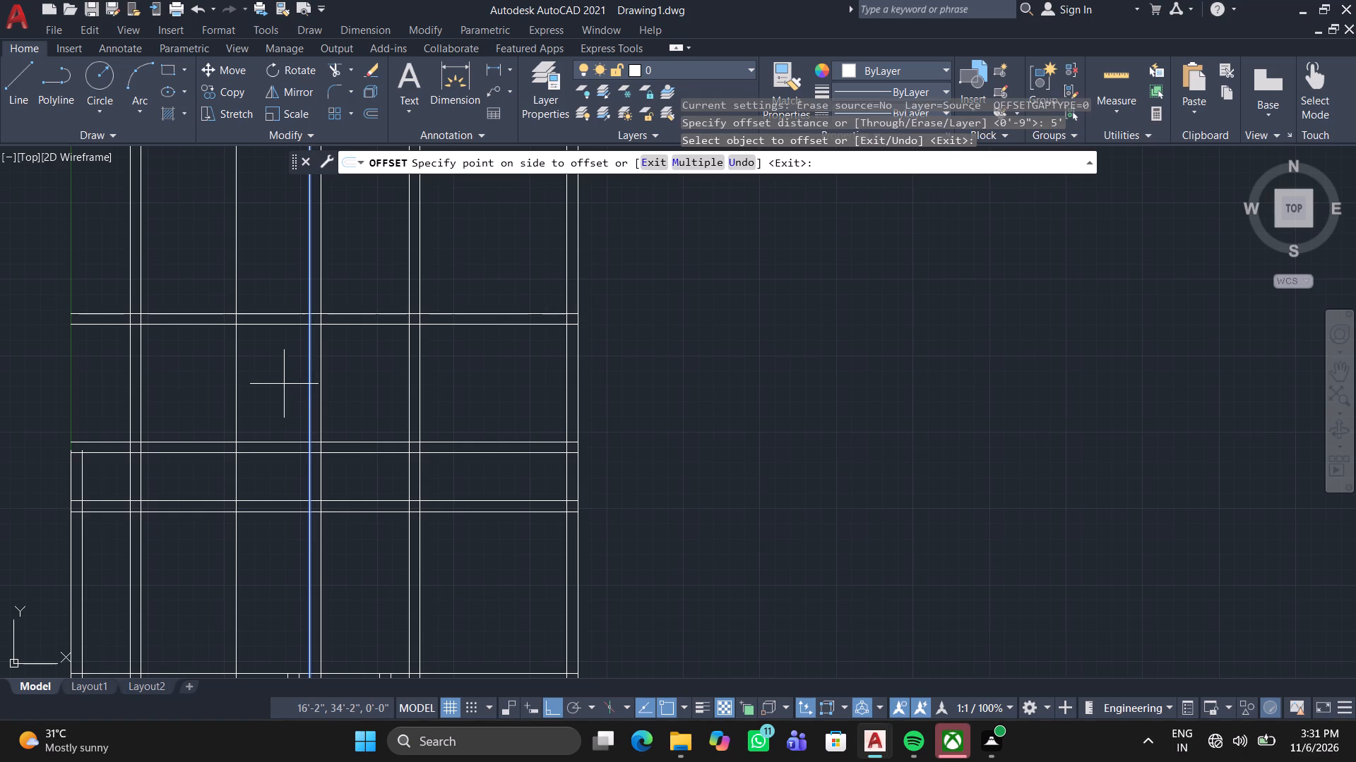
click(179, 387)
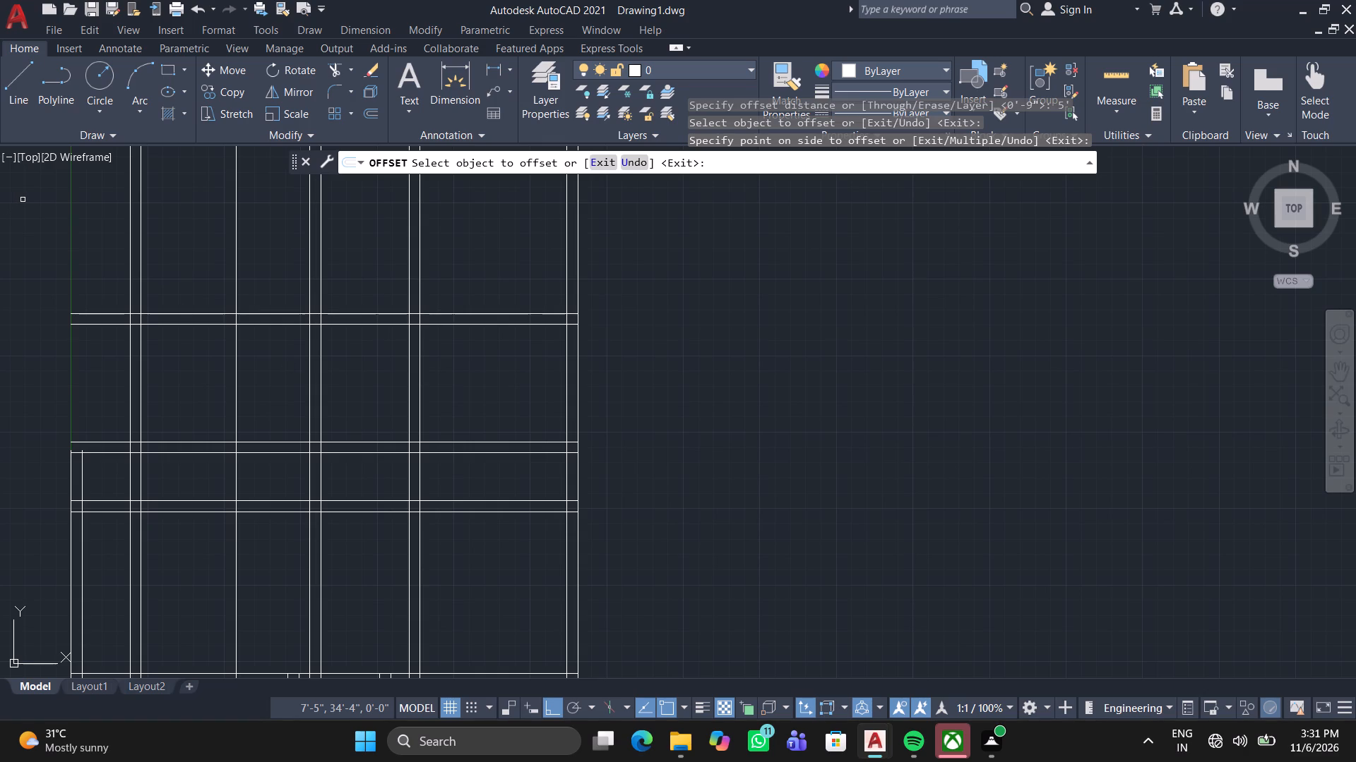
key(space)
Offset the newest vertical line 9" to the left to form a wall.
key(space)
text(9')
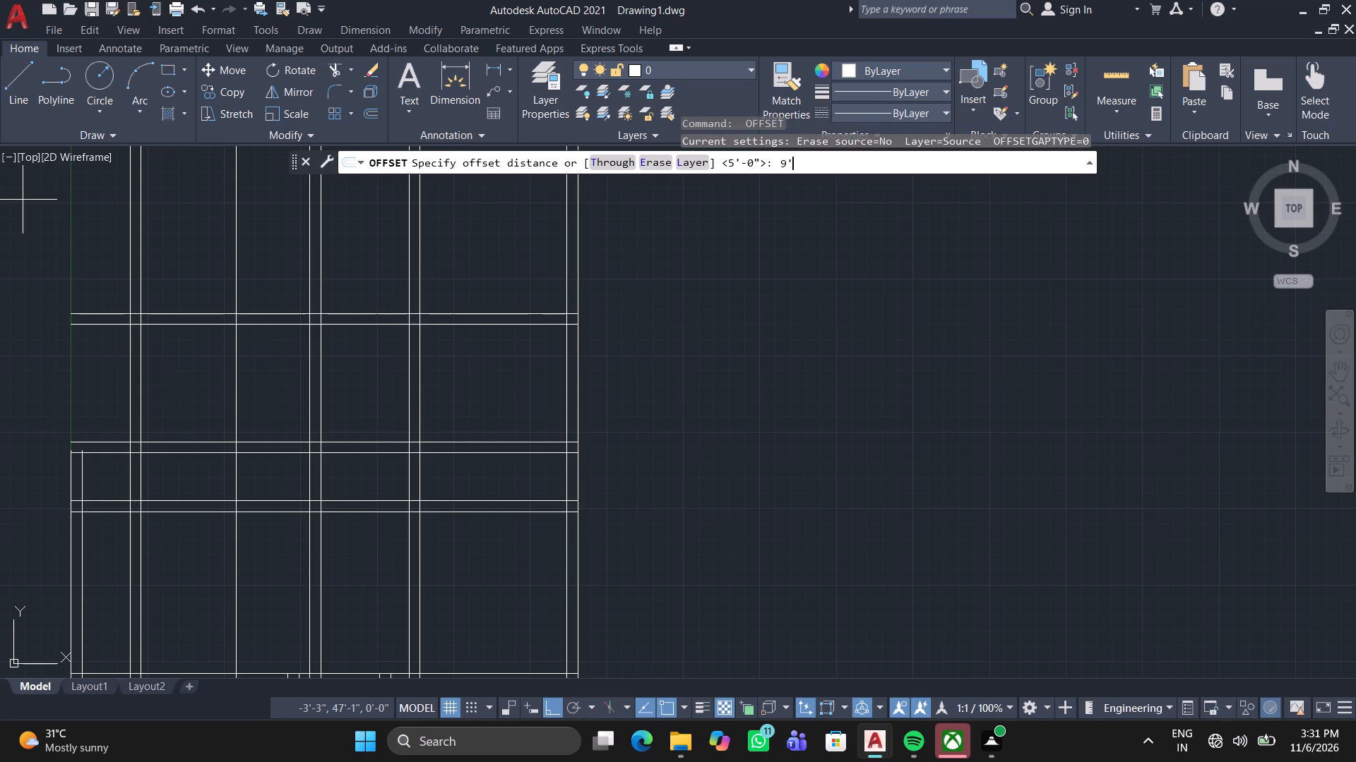
key(BackSpace)
key(Return)
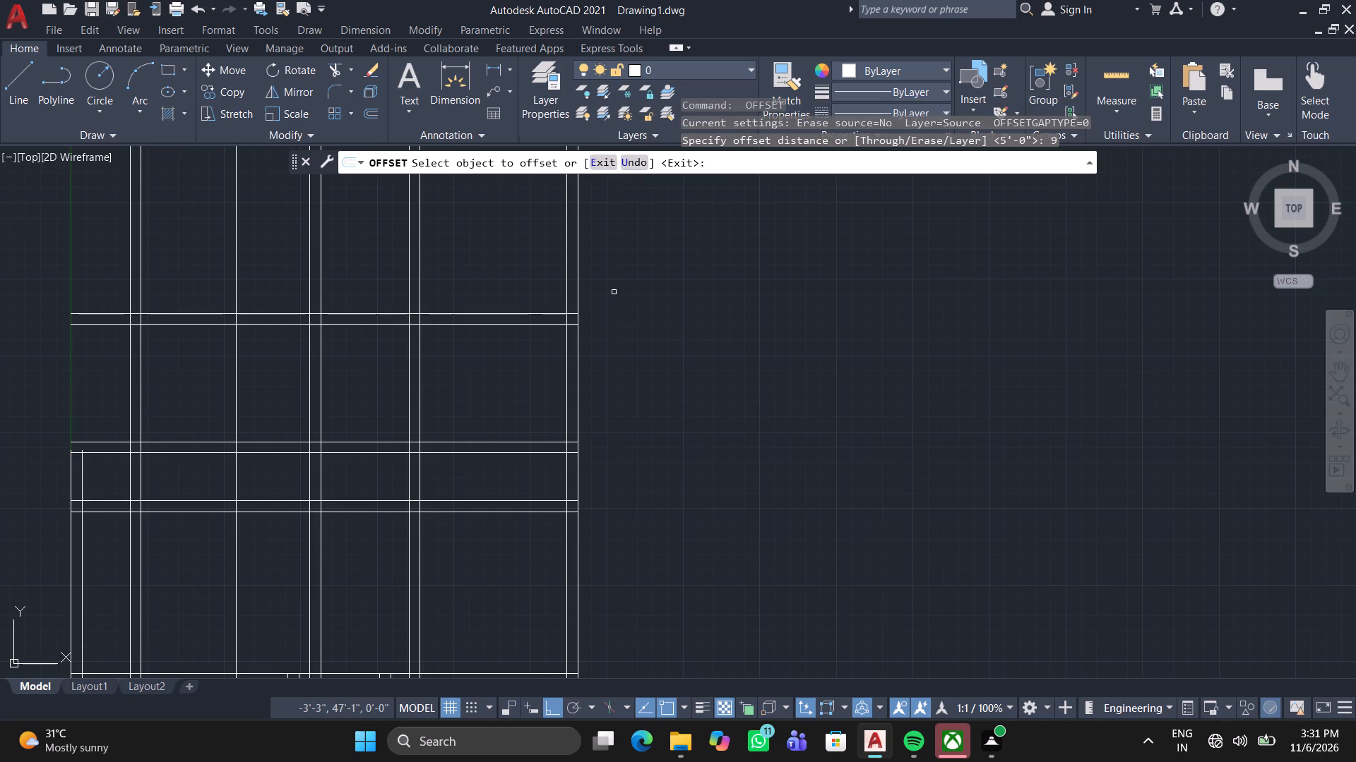
click(237, 358)
click(197, 365)
key(Escape)
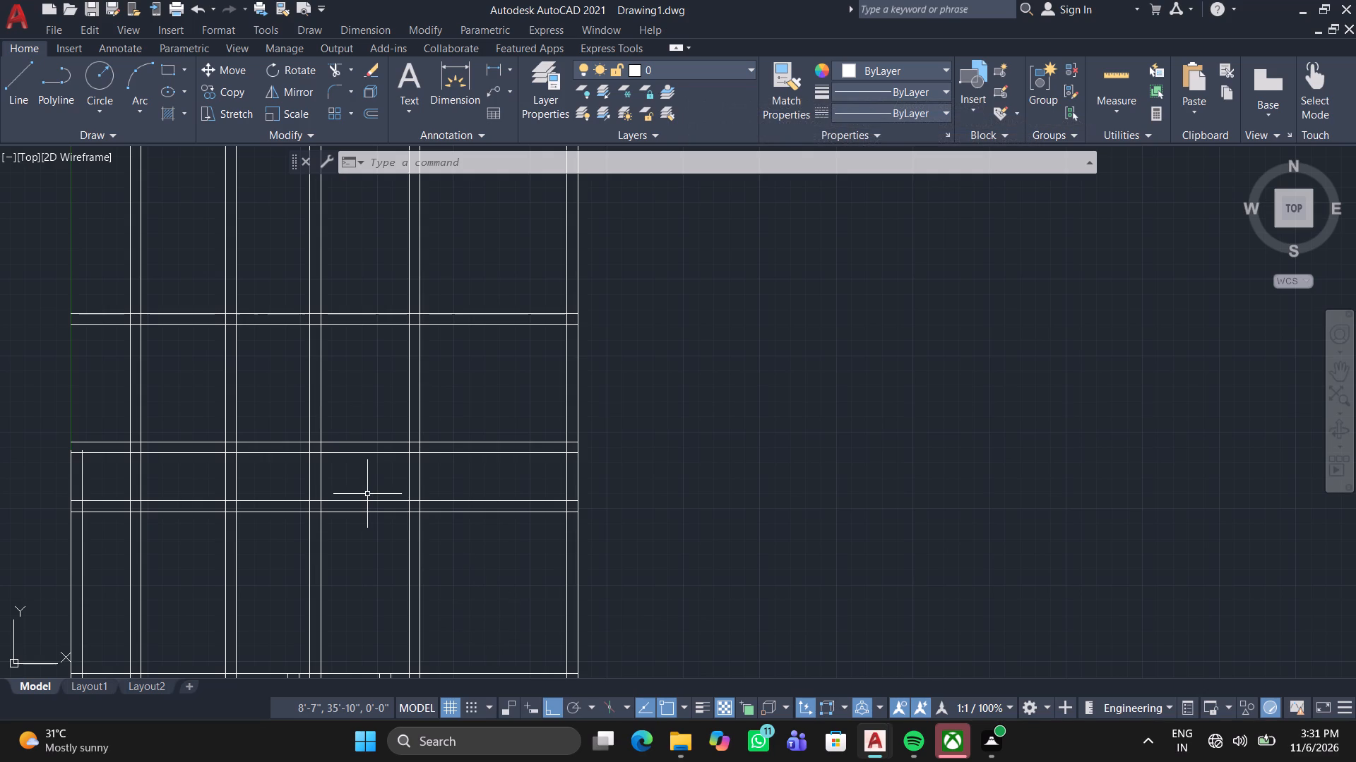
Trim both lines of the newest horizontal wall across the 5' gap between the two newest vertical walls.
middle_drag(237, 463, 241, 467)
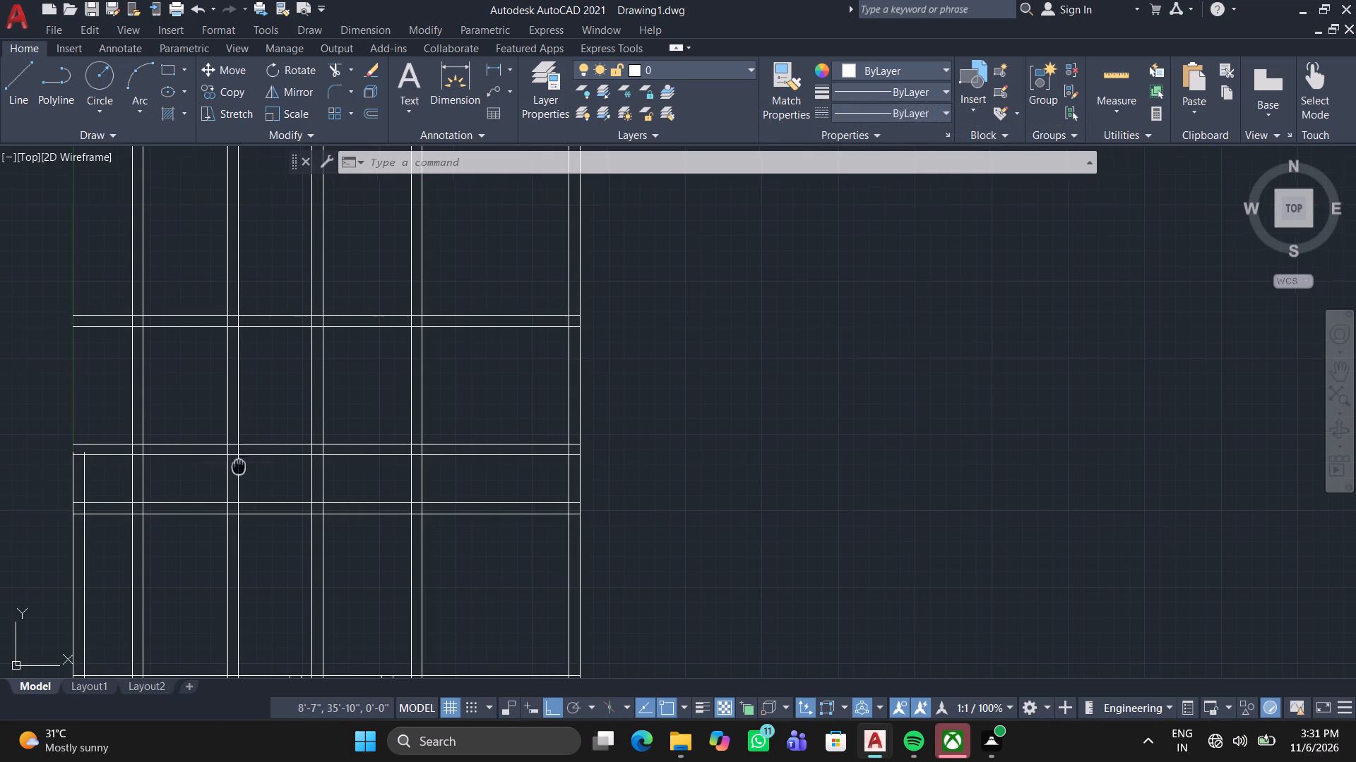
middle_drag(241, 467, 309, 463)
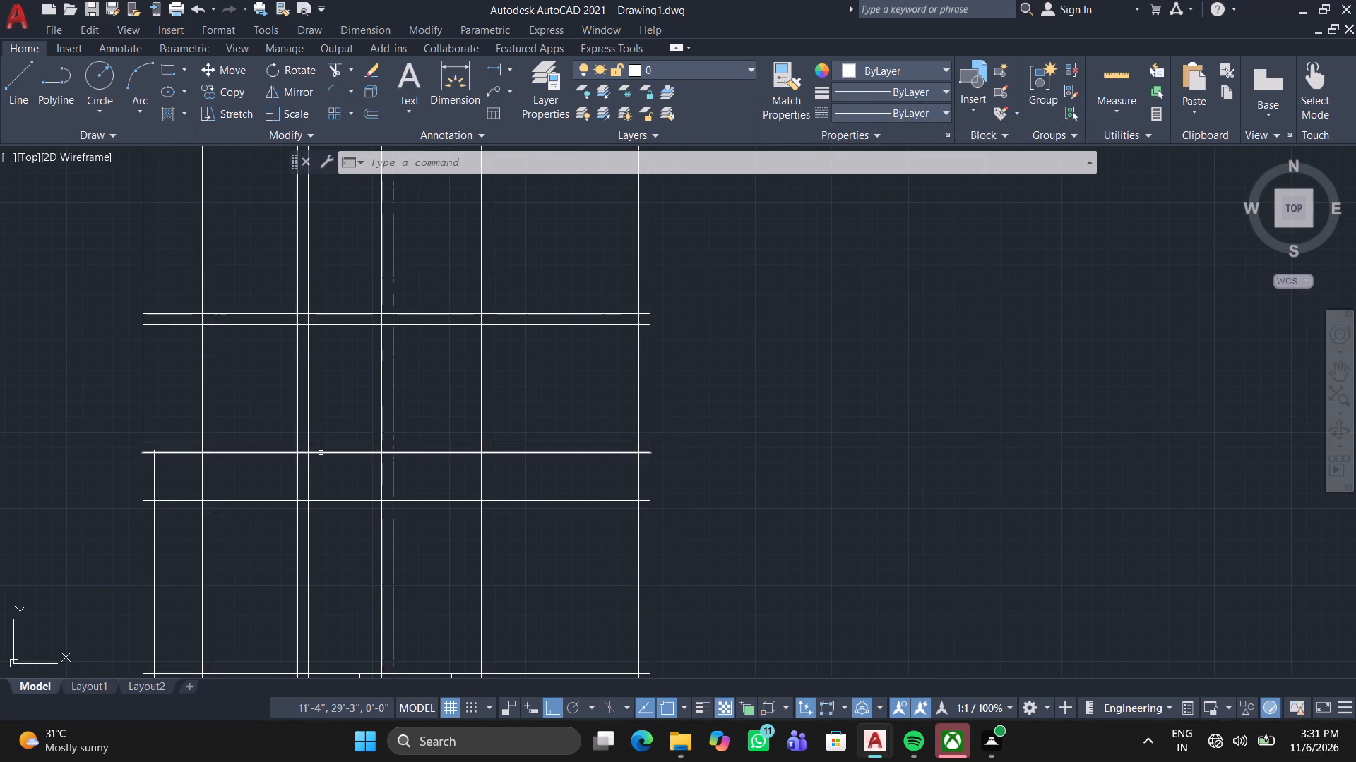
click(328, 68)
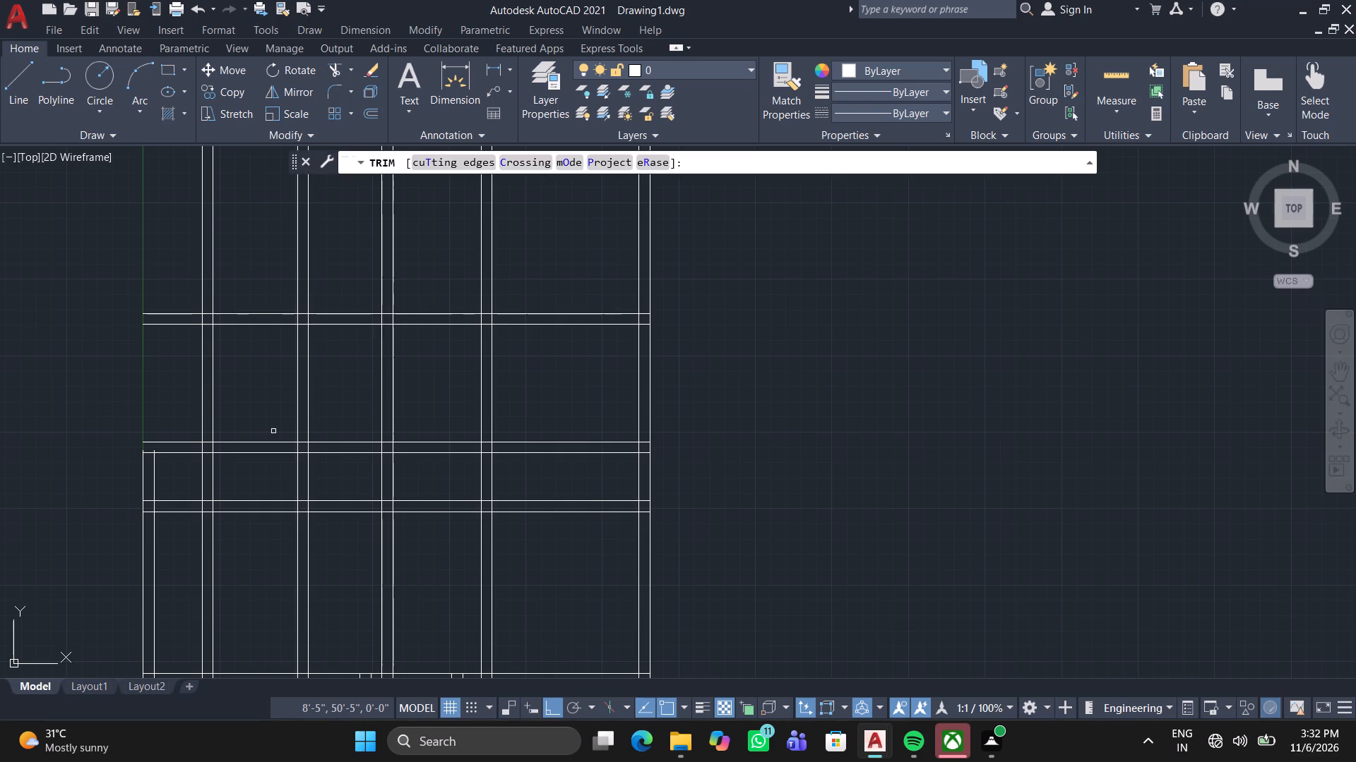
click(330, 466)
click(352, 432)
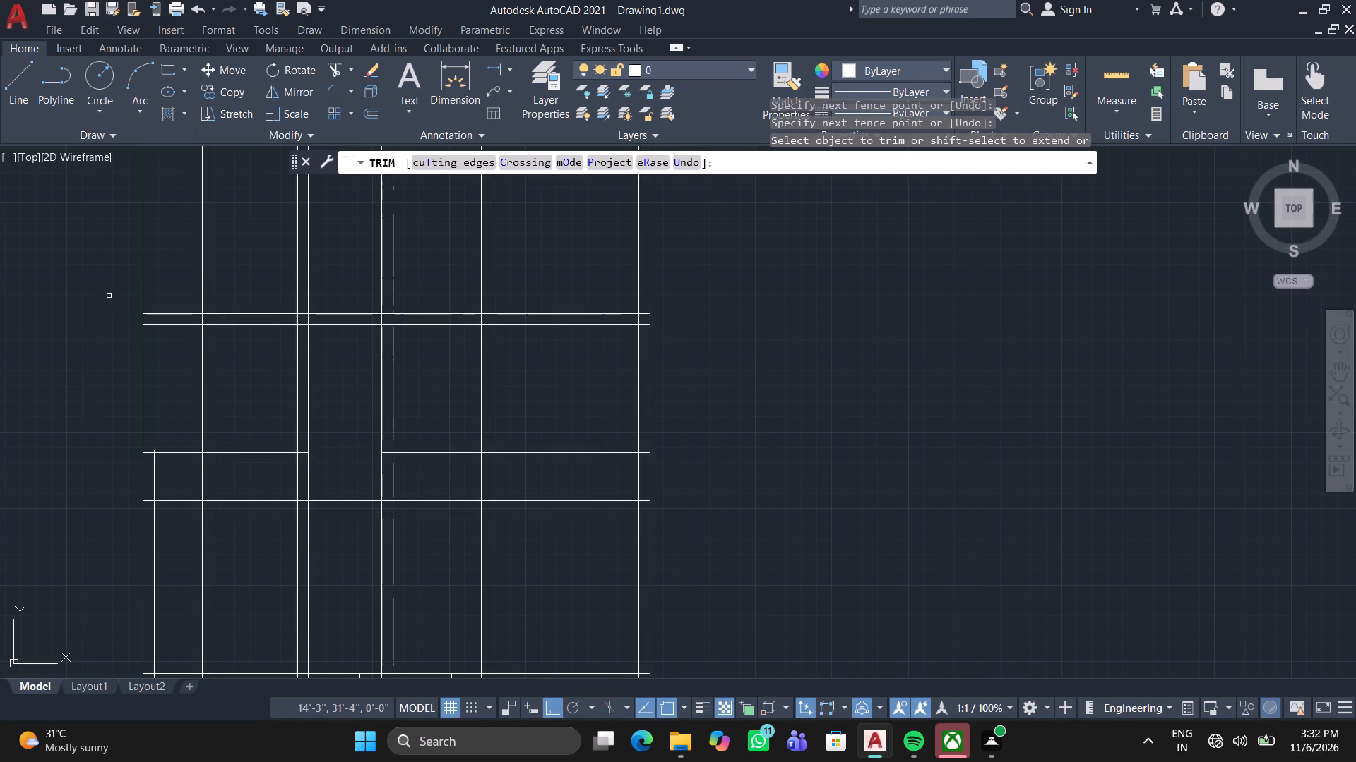
key(Escape)
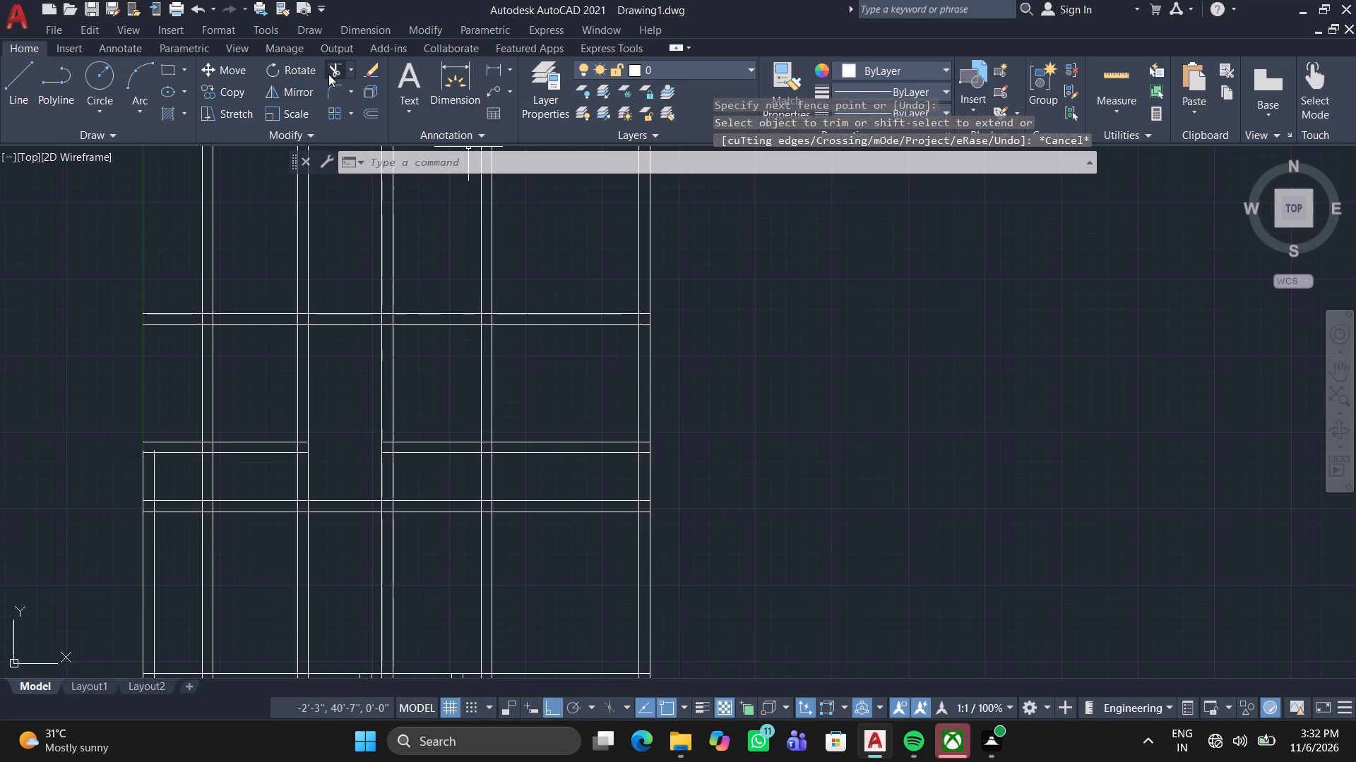
Offset the lower line of the horizontal wall above the trimmed 5' gap 8'6" downward.
click(374, 109)
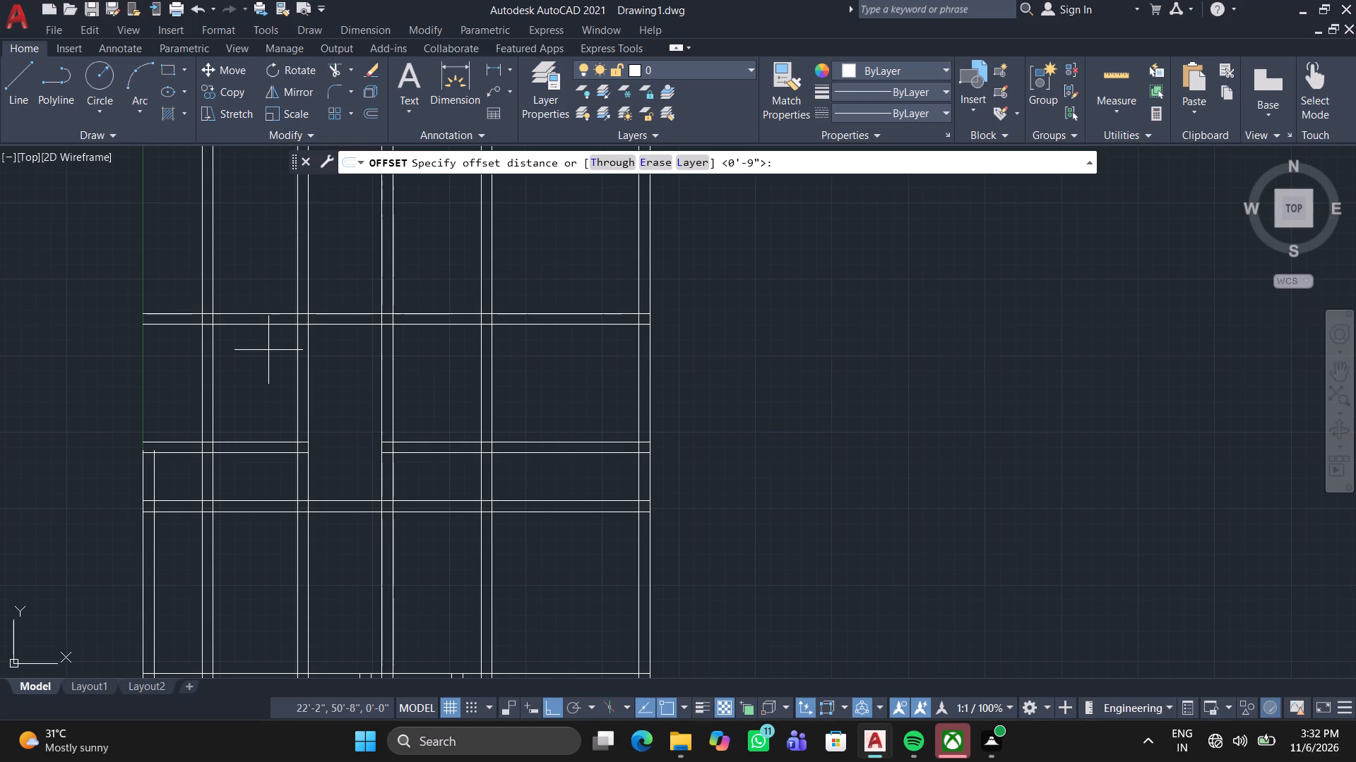
key(8)
key(apostrophe)
key(6)
key(Return)
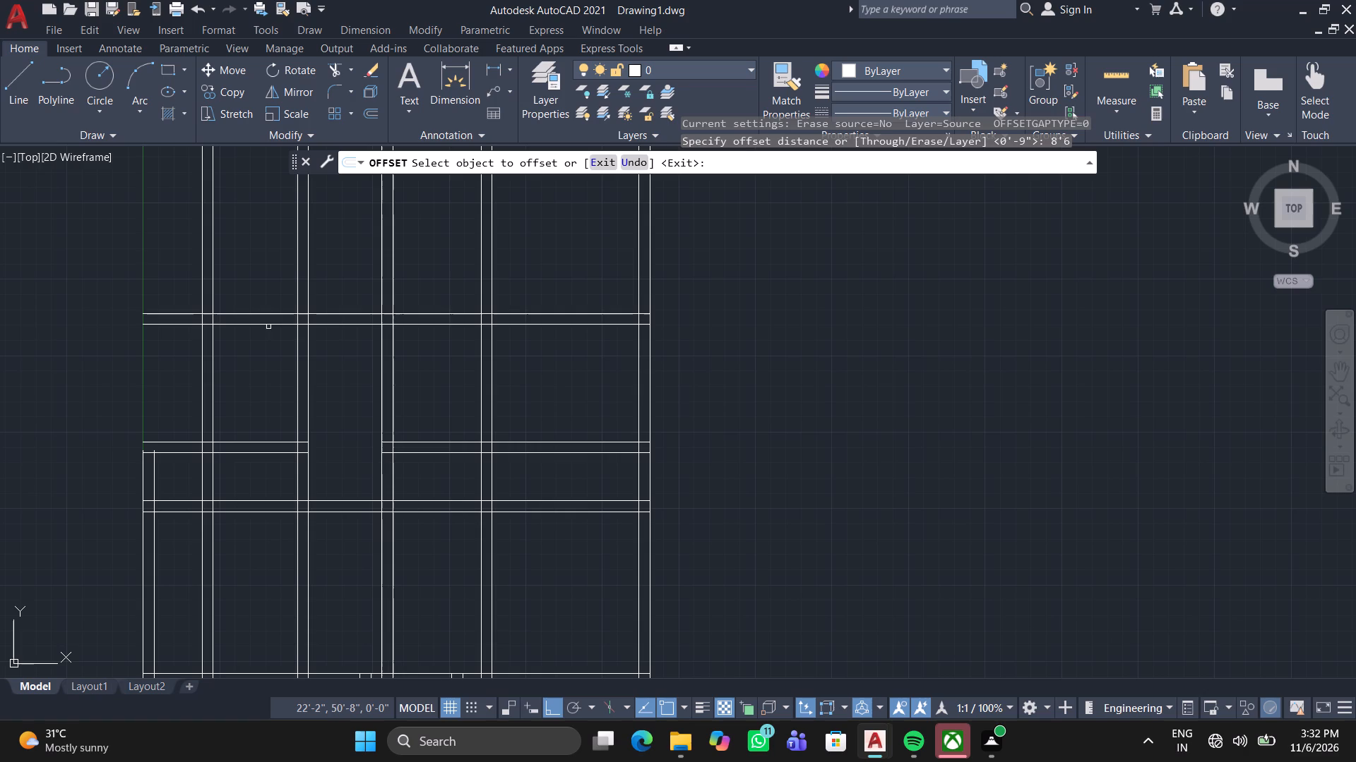
click(338, 322)
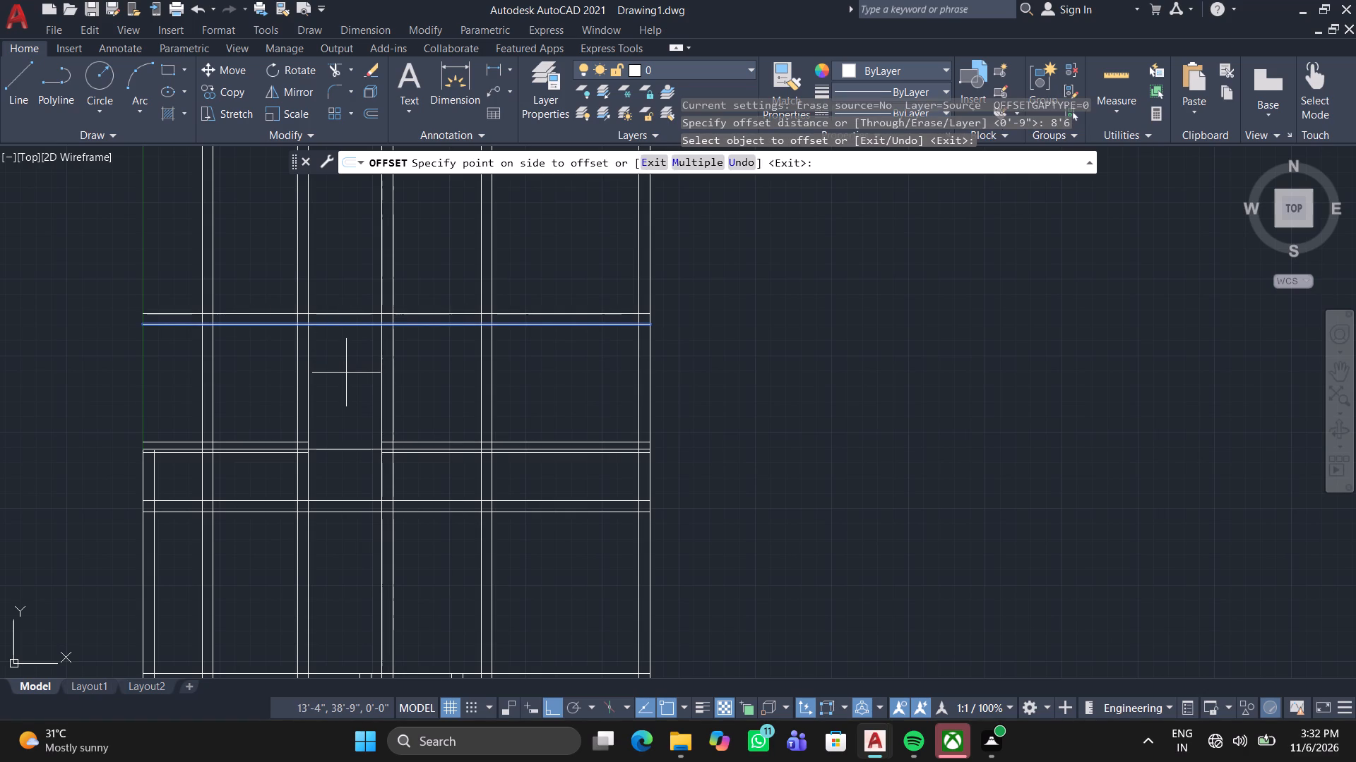
scroll(345, 383, up, 2)
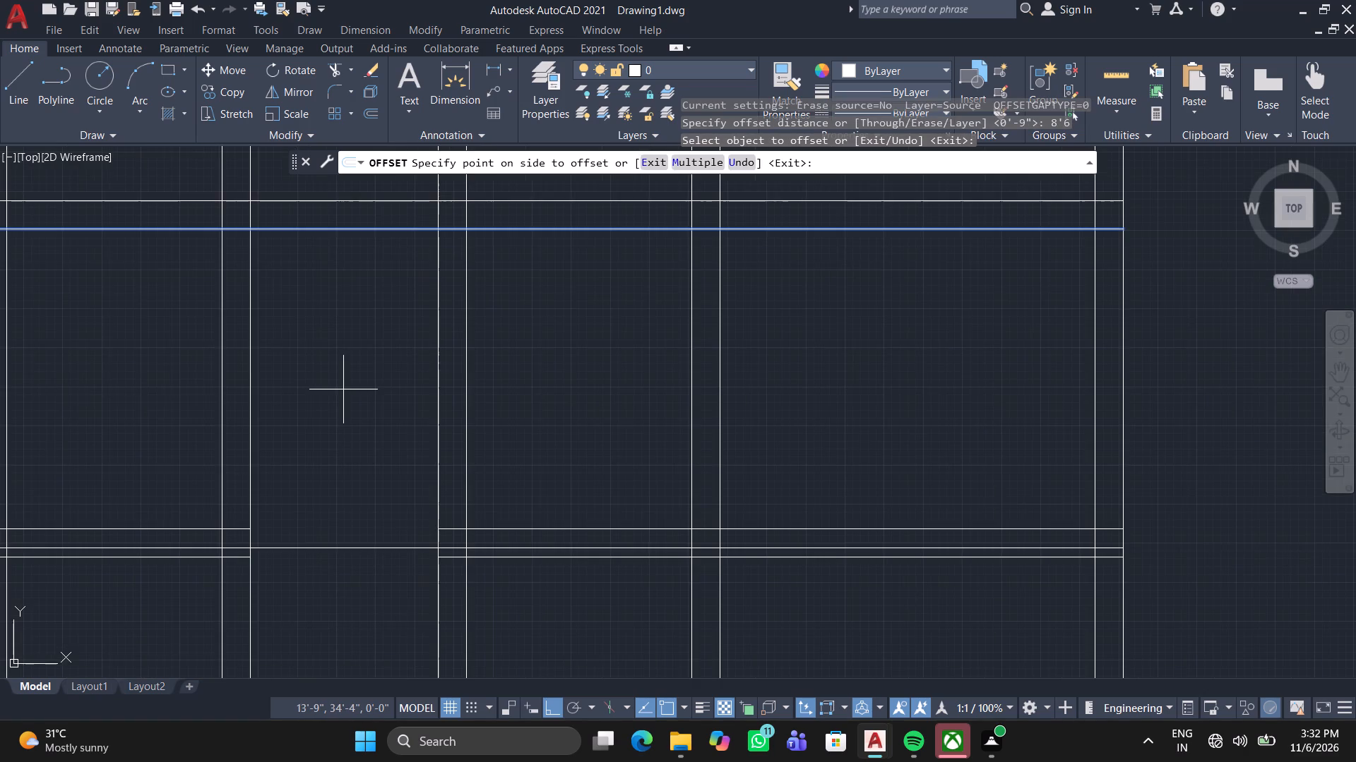
middle_drag(343, 391, 404, 262)
drag(402, 325, 395, 324)
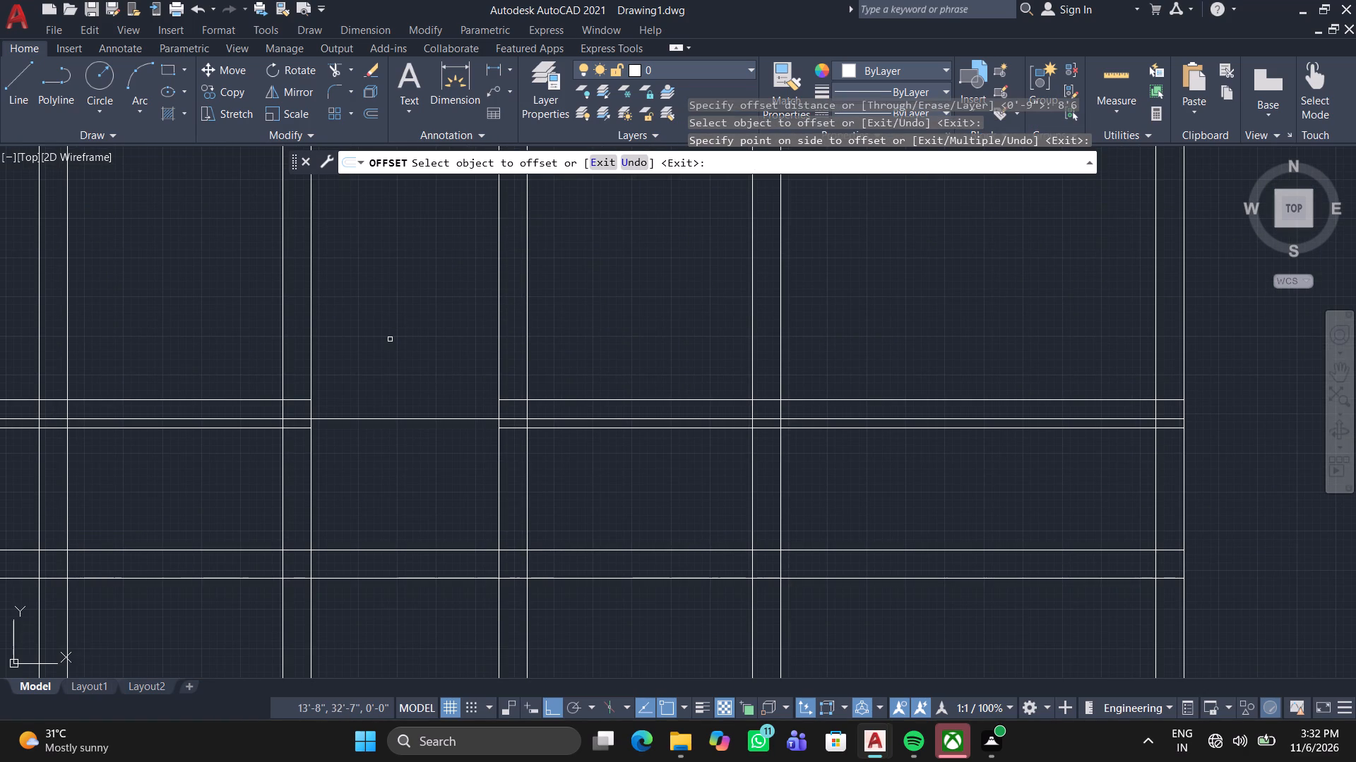
key(space)
Offset the newest horizontal line 9" downward to form a wall.
key(space)
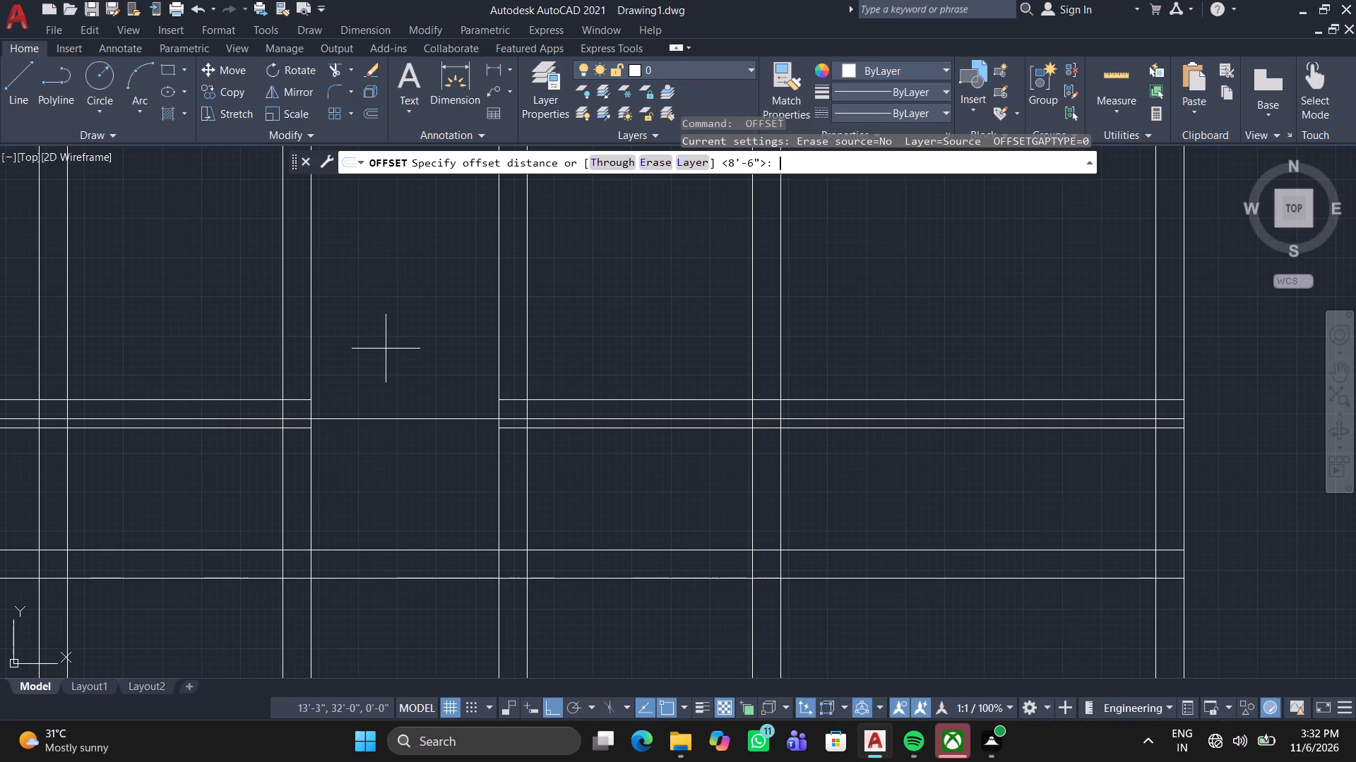
key(9)
key(Return)
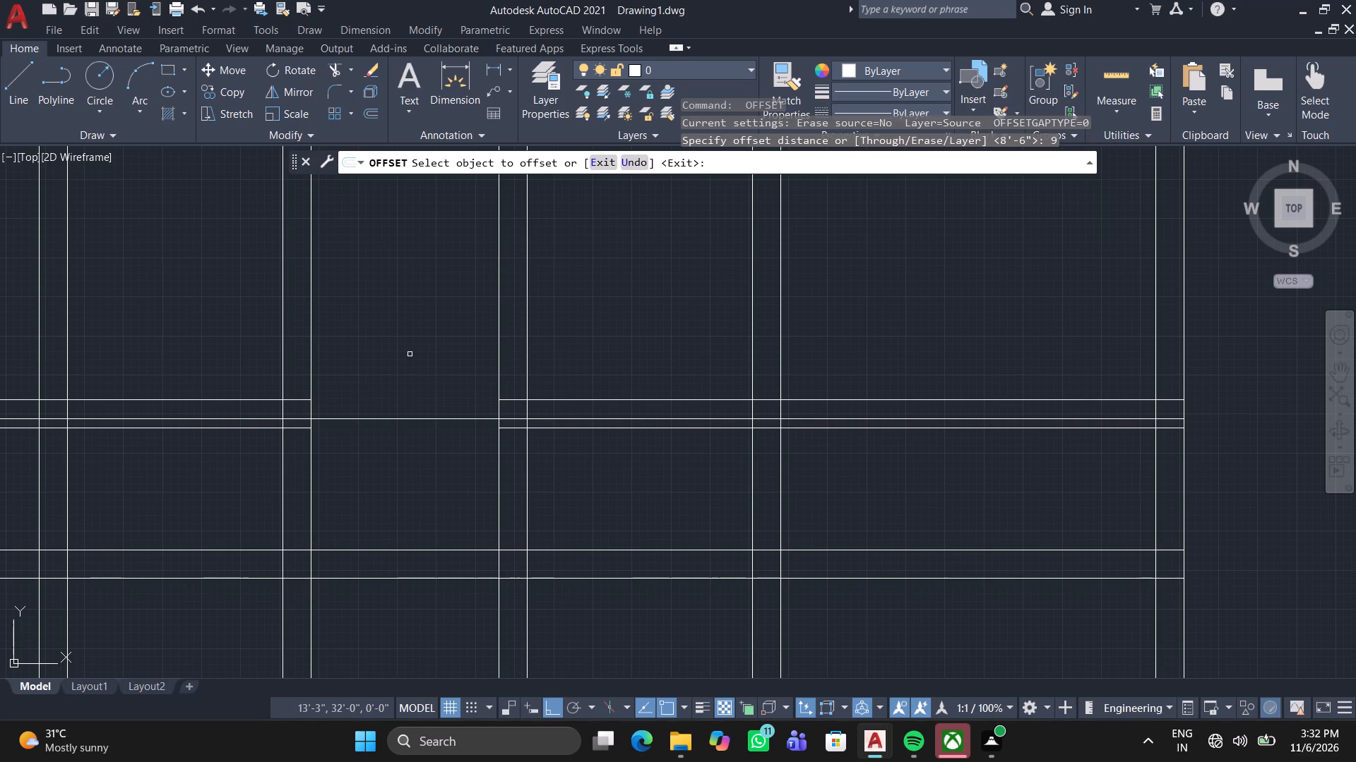
click(418, 421)
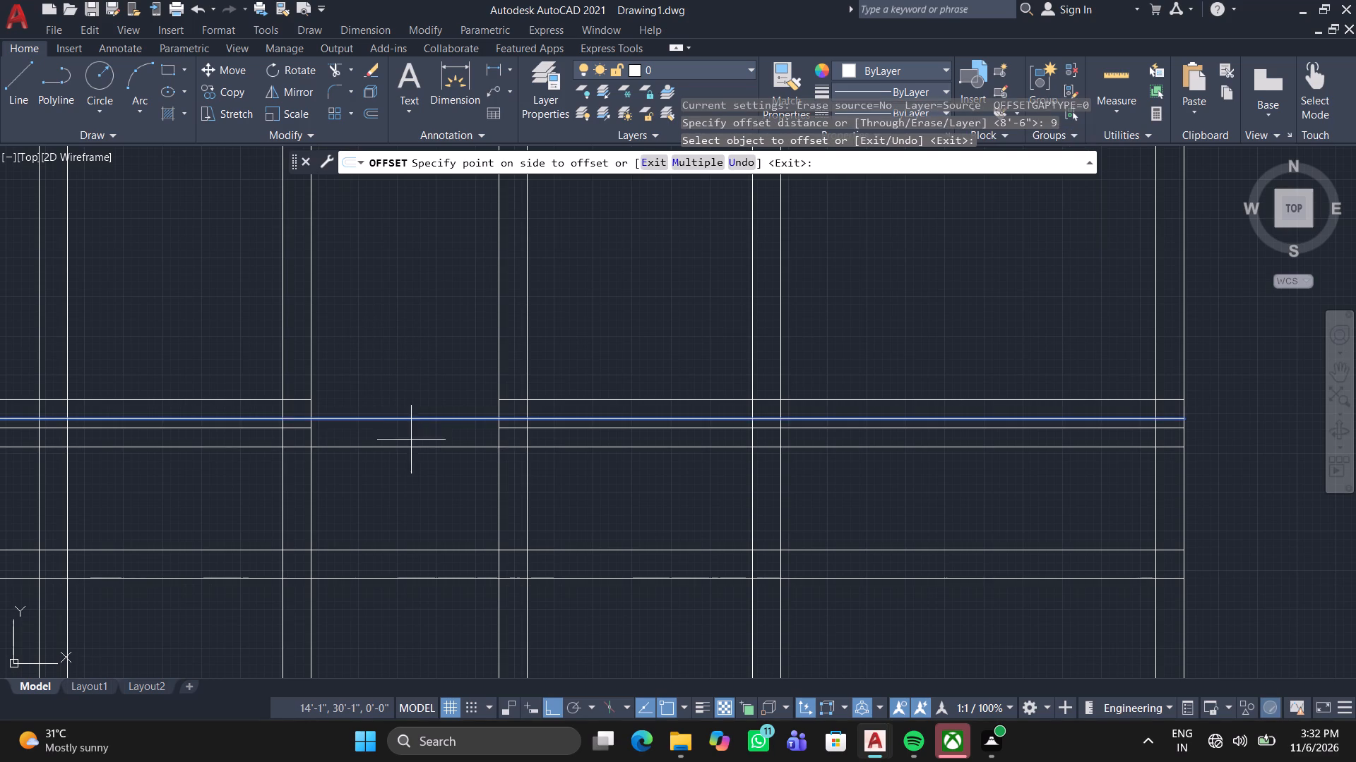
double_click(405, 468)
key(Escape)
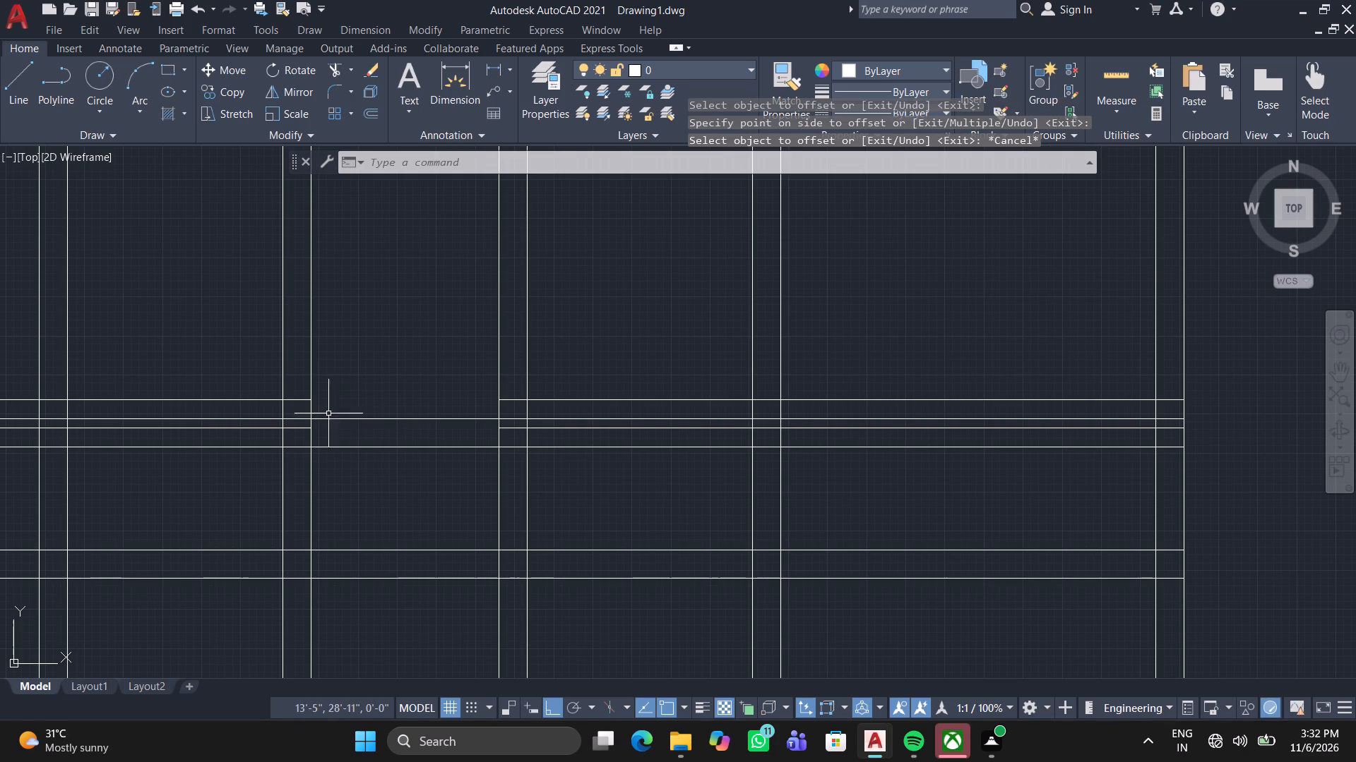
Trim both lines of the newest horizontal wall inside the two vertical walls flanking the 5' gap.
click(333, 68)
scroll(218, 438, up, 2)
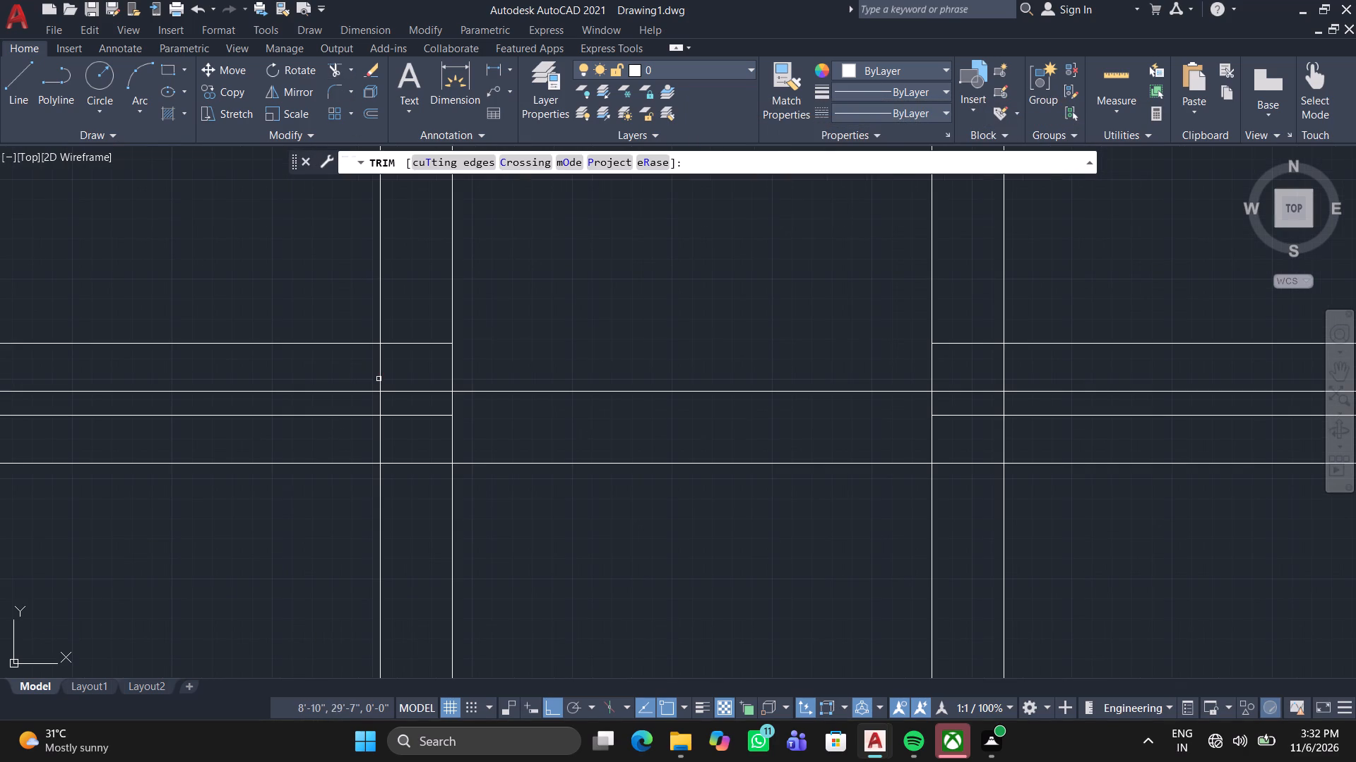
click(410, 404)
click(414, 376)
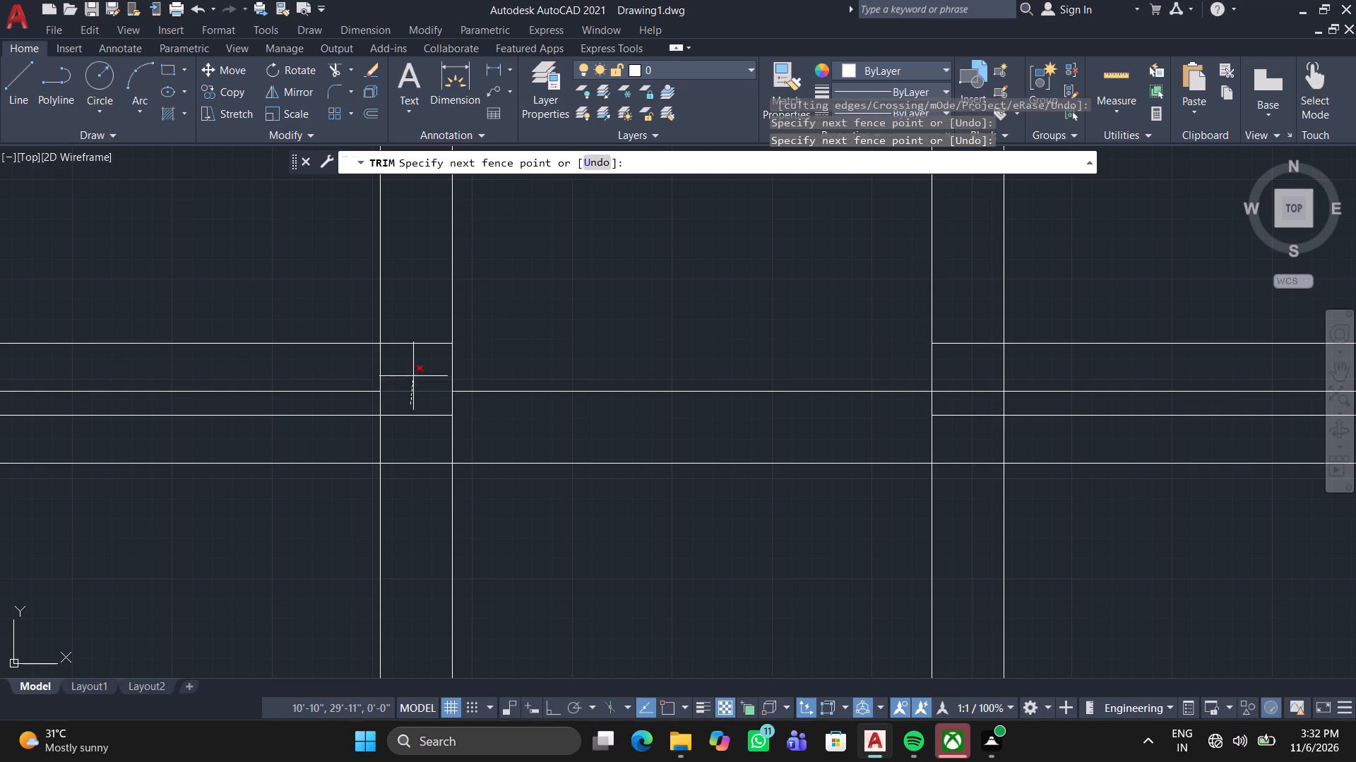
click(398, 440)
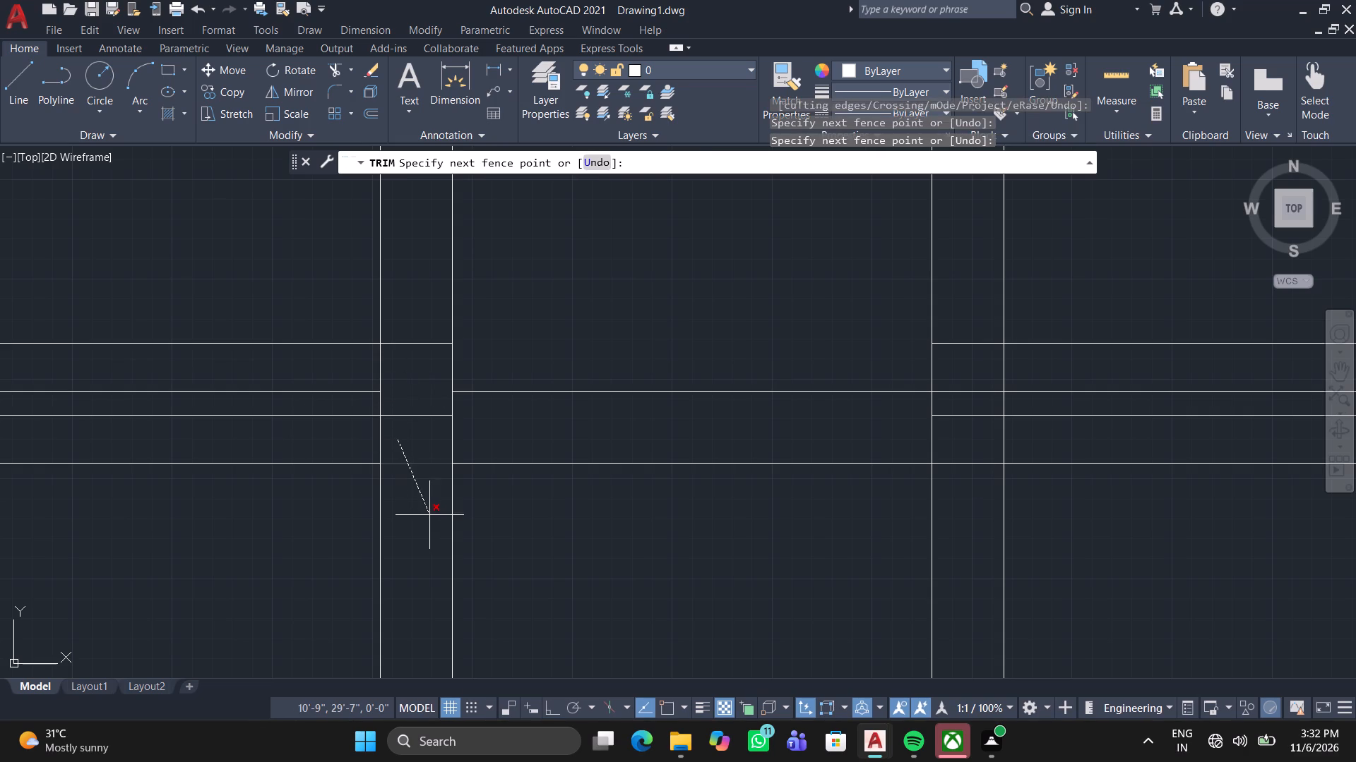
click(429, 521)
scroll(564, 495, down, 2)
scroll(735, 478, up, 3)
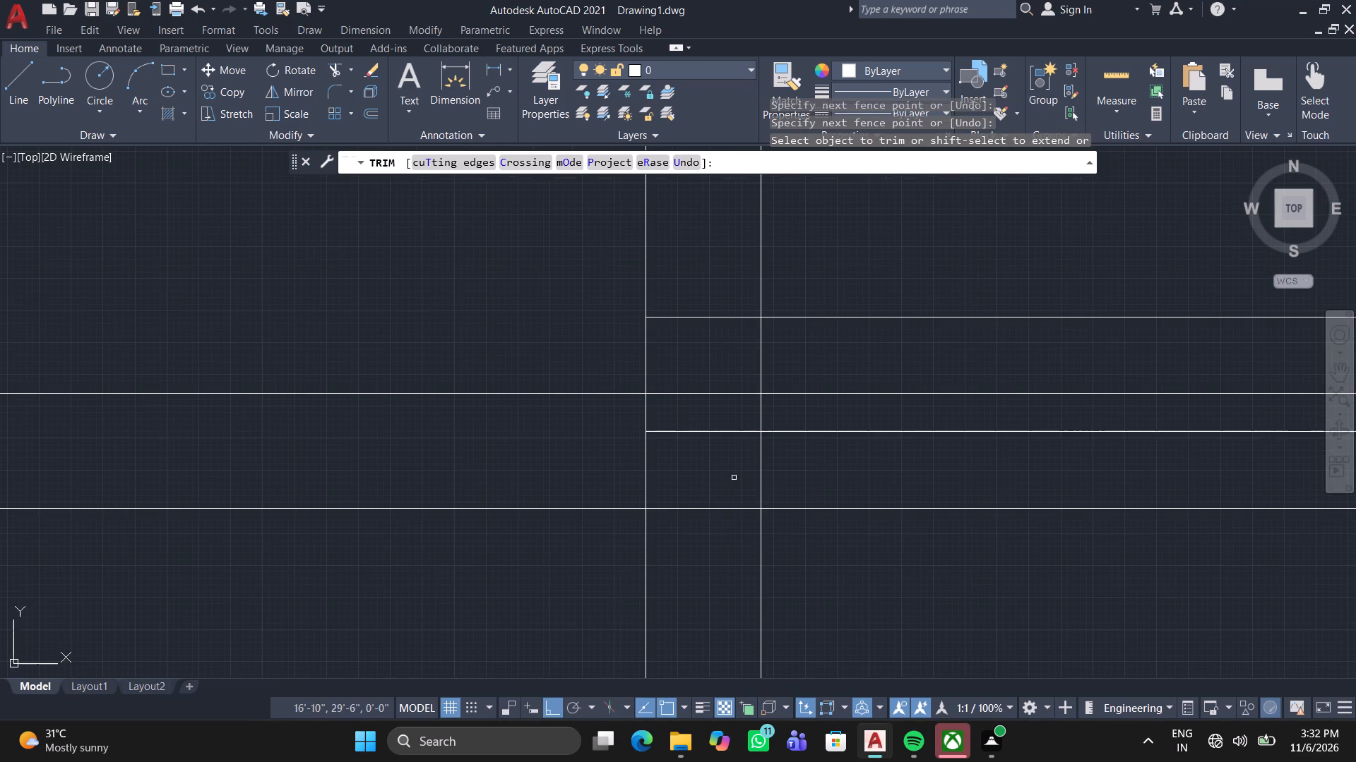
click(727, 499)
click(721, 557)
click(706, 408)
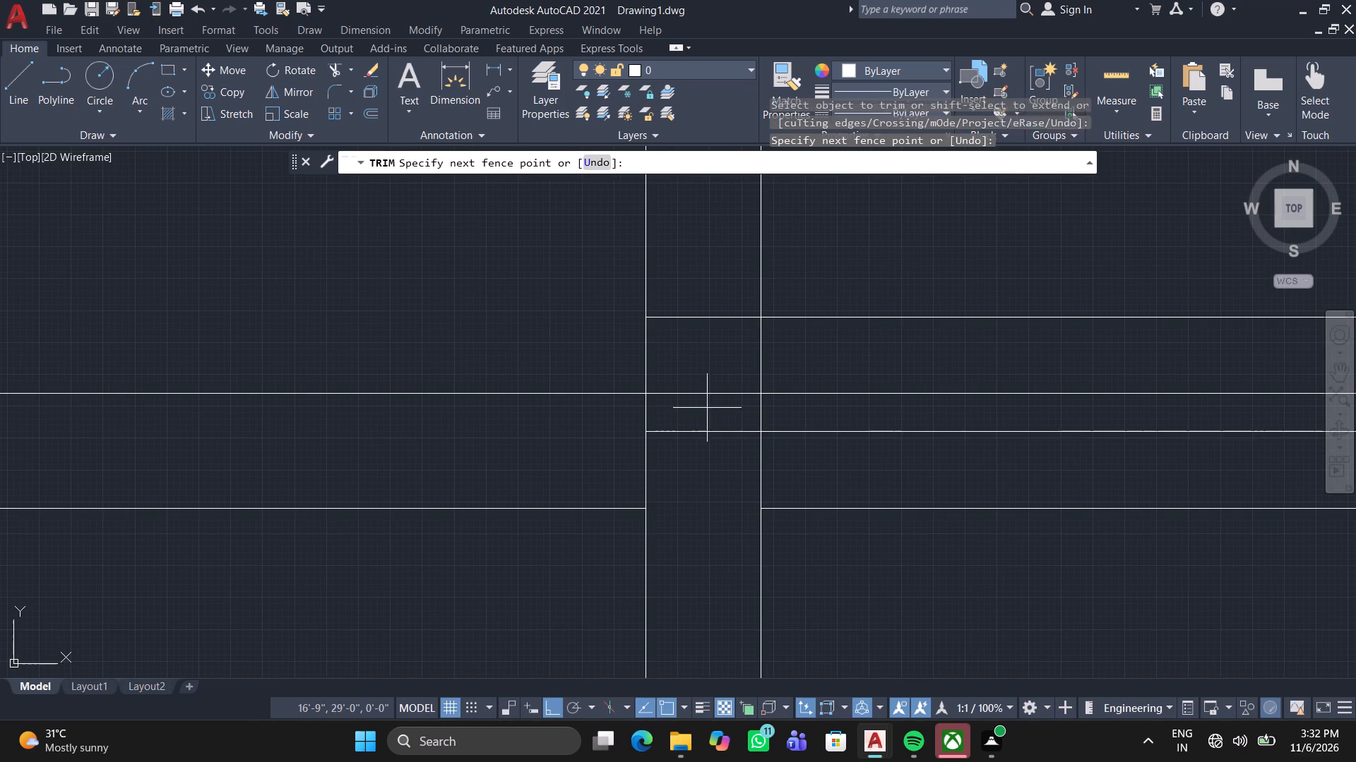
click(713, 367)
Trim the lower line of the newest horizontal wall on both sides of the 5' gap, outside the flanking vertical walls.
click(922, 458)
click(925, 539)
scroll(941, 521, down, 2)
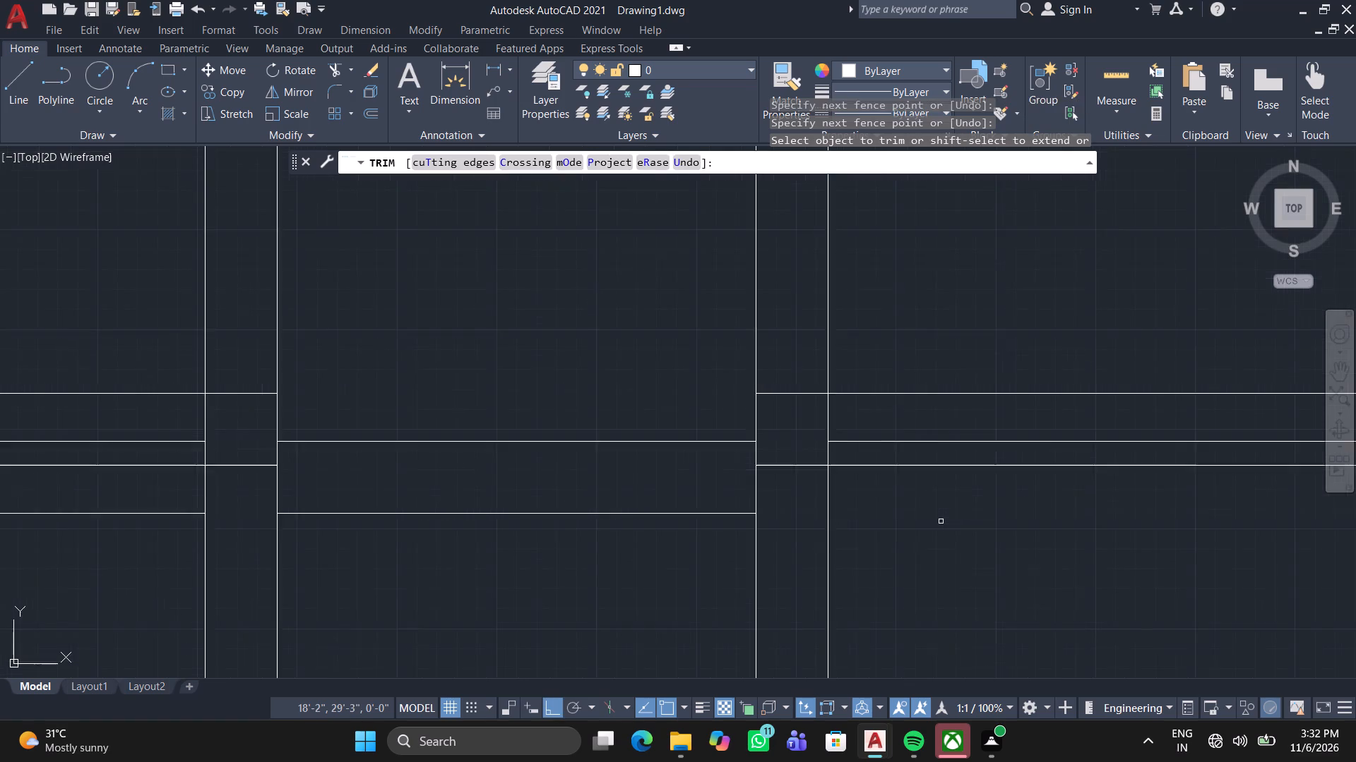
middle_drag(941, 521, 274, 332)
middle_drag(751, 361, 845, 501)
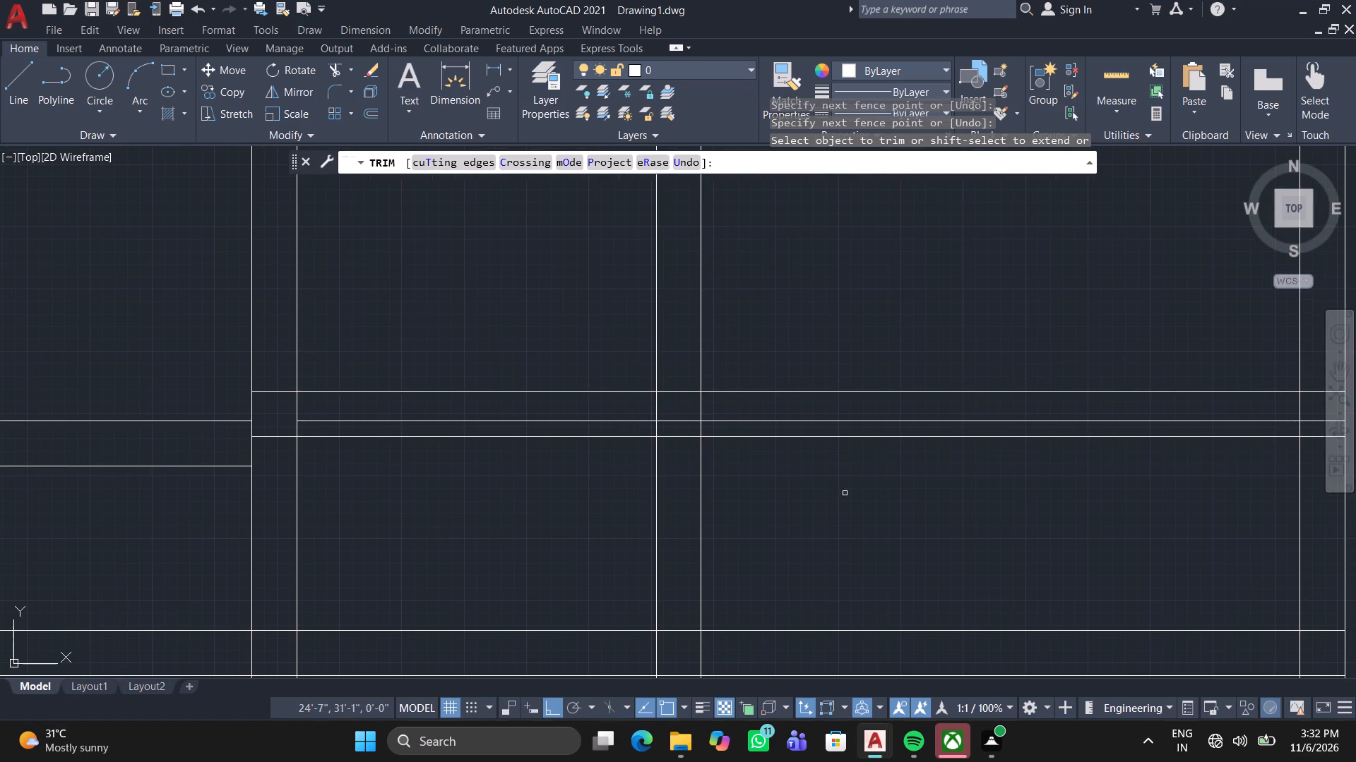
middle_drag(626, 475, 882, 495)
scroll(804, 503, down, 1)
middle_drag(569, 461, 998, 475)
scroll(764, 512, up, 2)
click(771, 474)
click(698, 555)
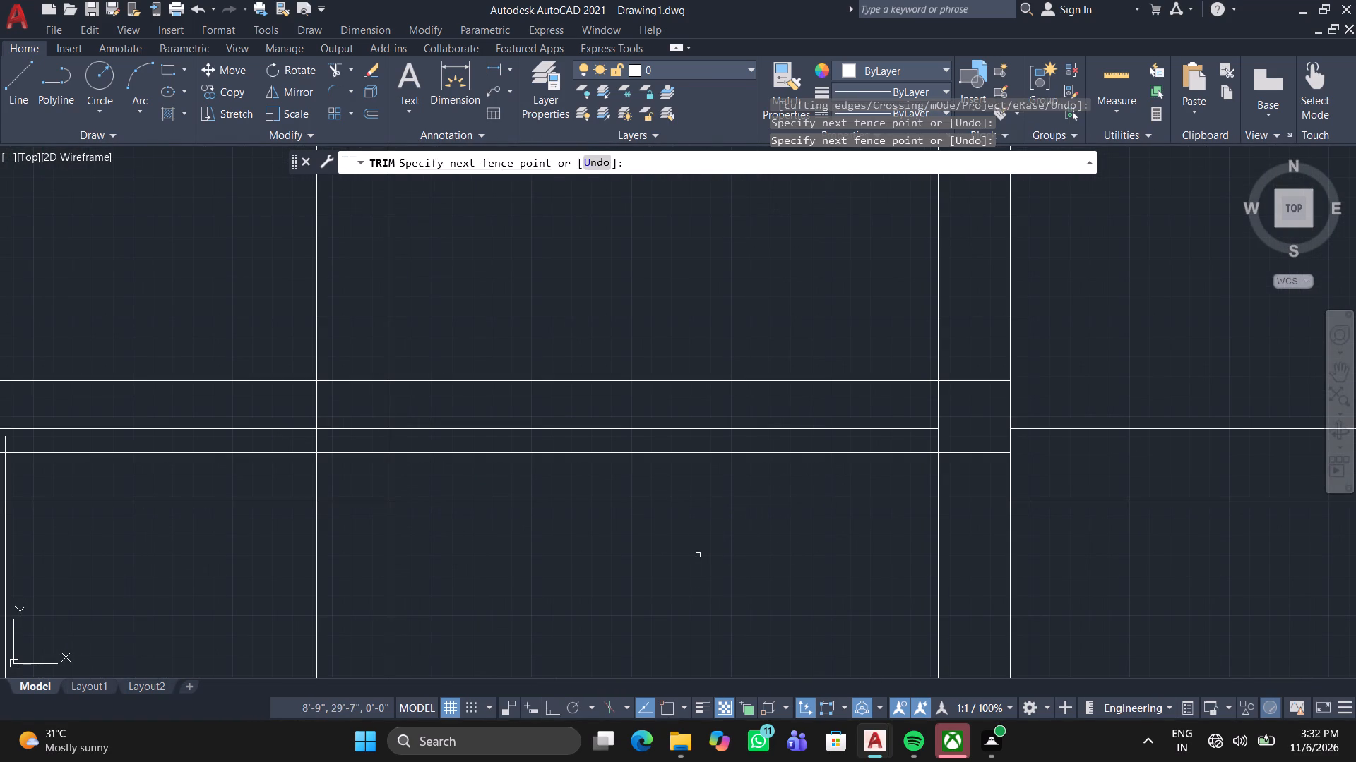
click(275, 483)
click(222, 528)
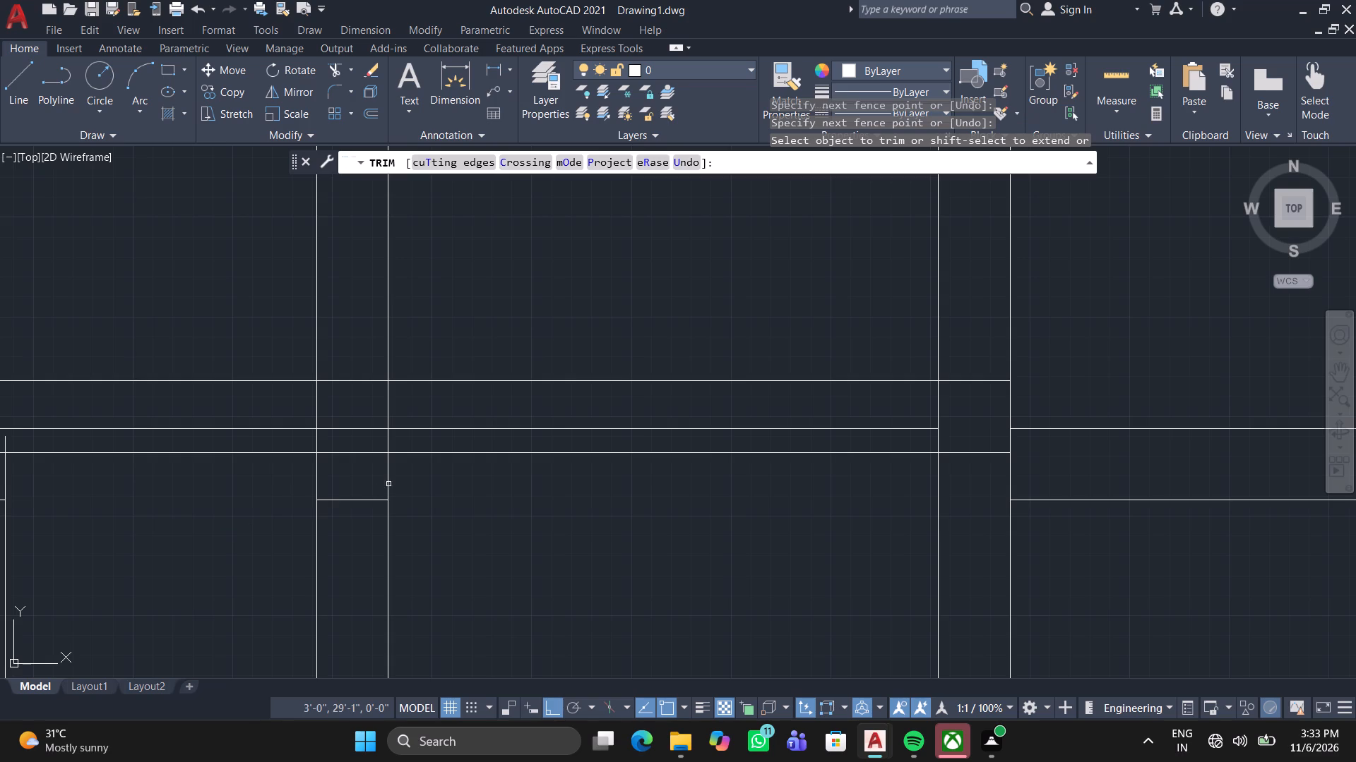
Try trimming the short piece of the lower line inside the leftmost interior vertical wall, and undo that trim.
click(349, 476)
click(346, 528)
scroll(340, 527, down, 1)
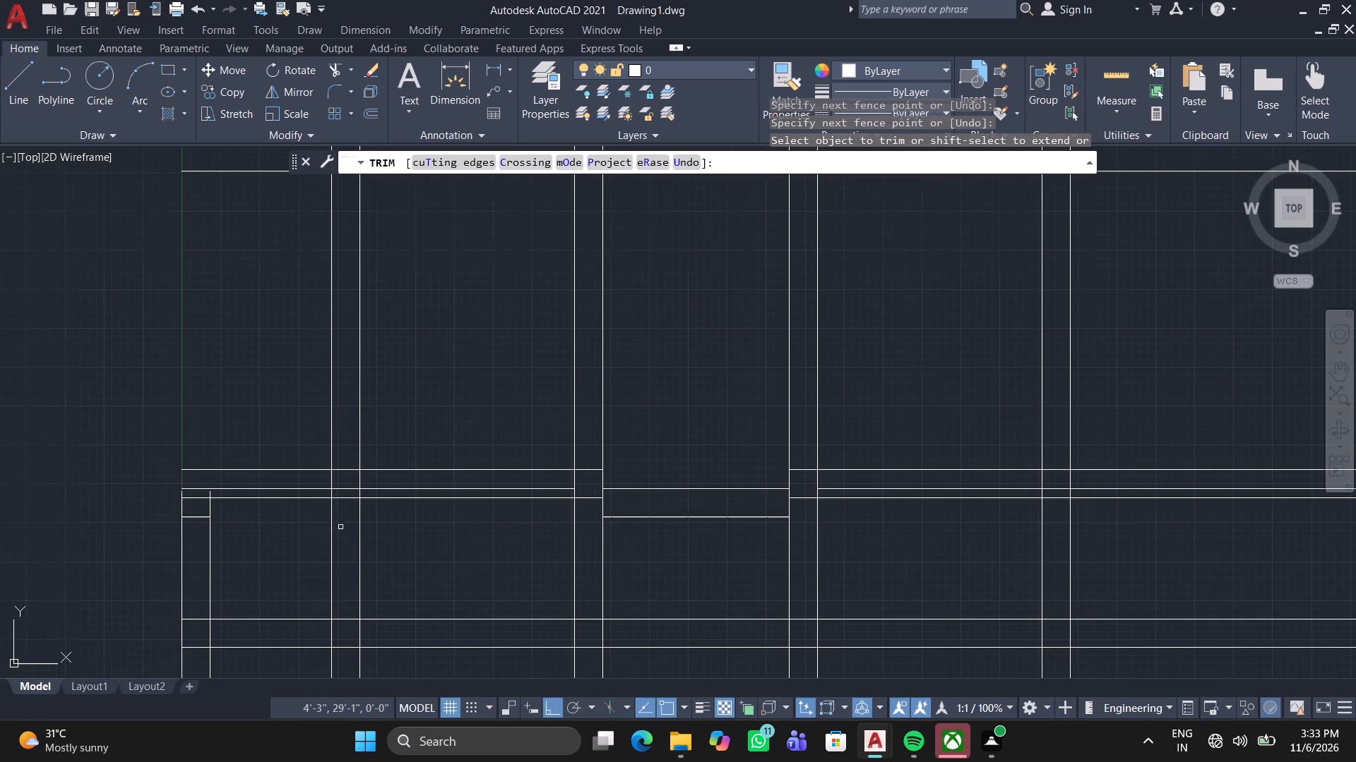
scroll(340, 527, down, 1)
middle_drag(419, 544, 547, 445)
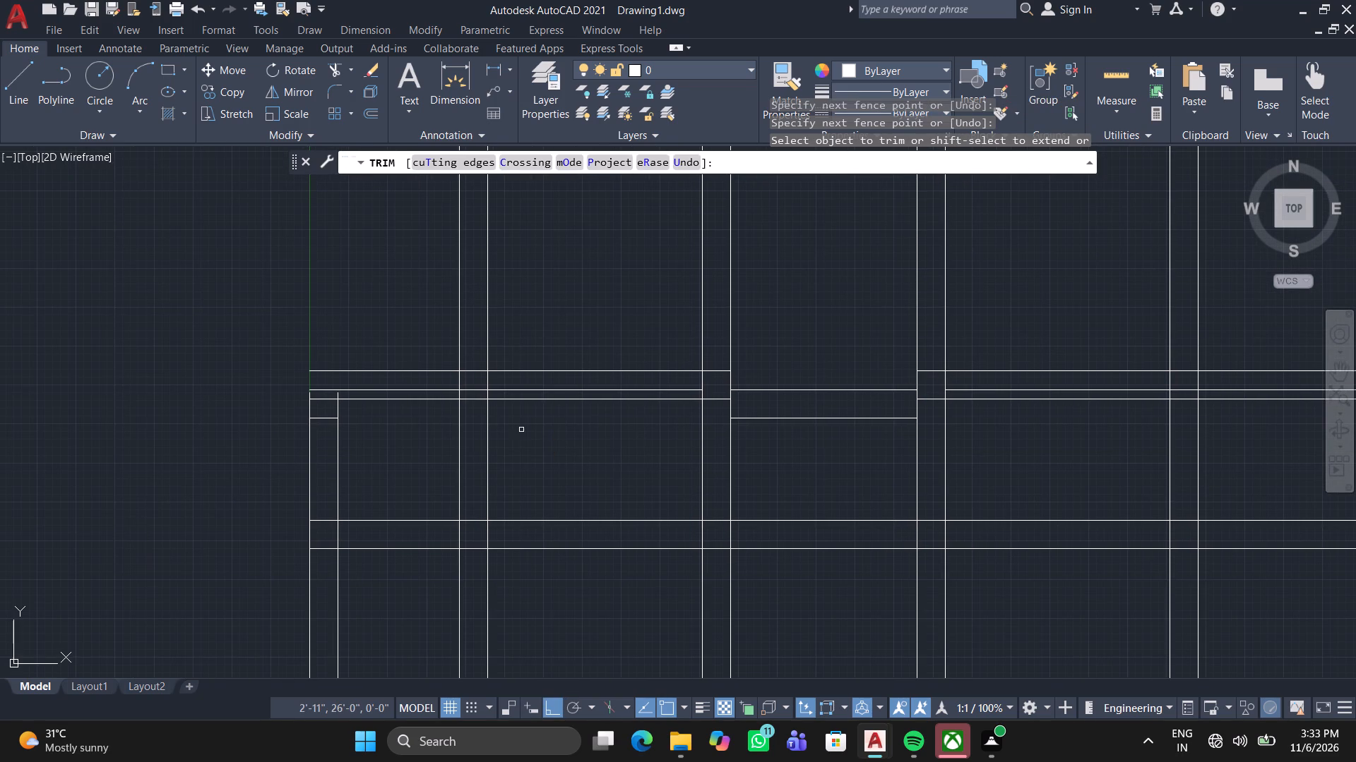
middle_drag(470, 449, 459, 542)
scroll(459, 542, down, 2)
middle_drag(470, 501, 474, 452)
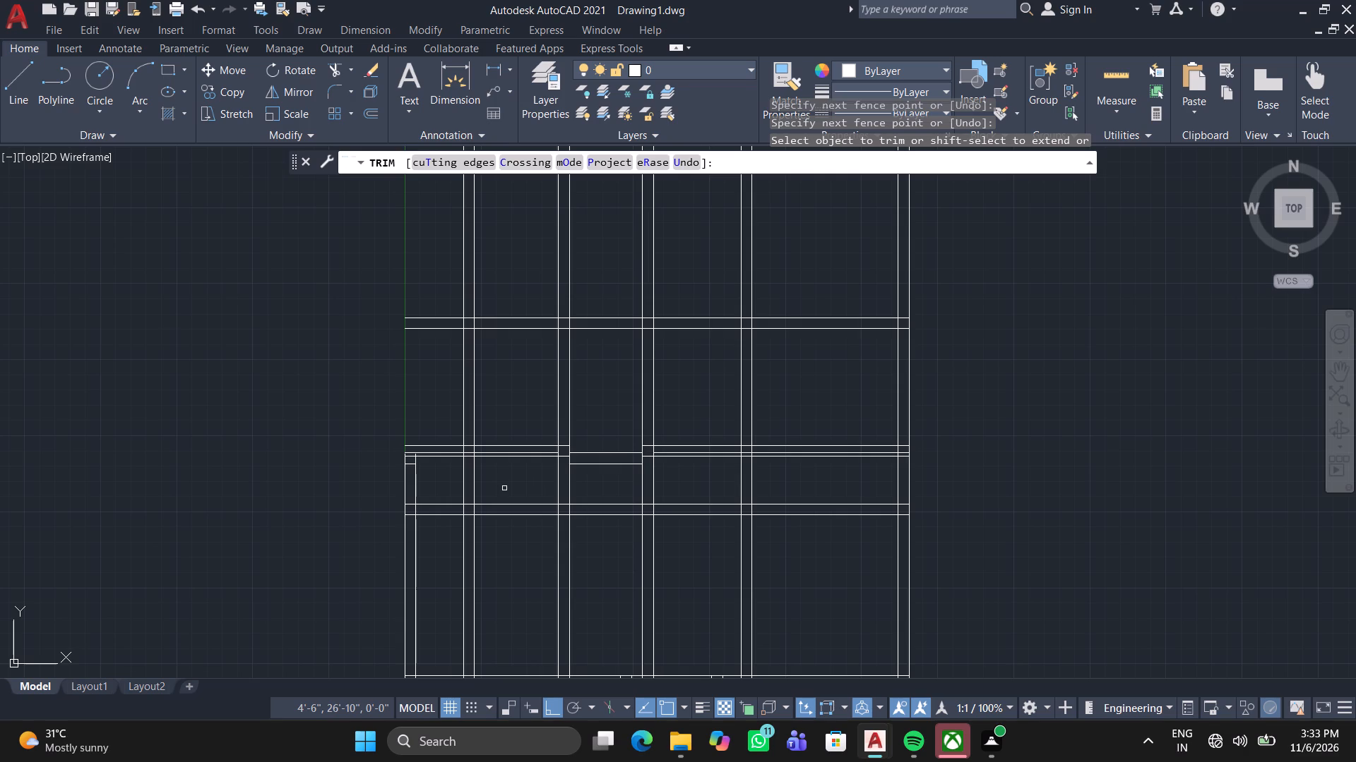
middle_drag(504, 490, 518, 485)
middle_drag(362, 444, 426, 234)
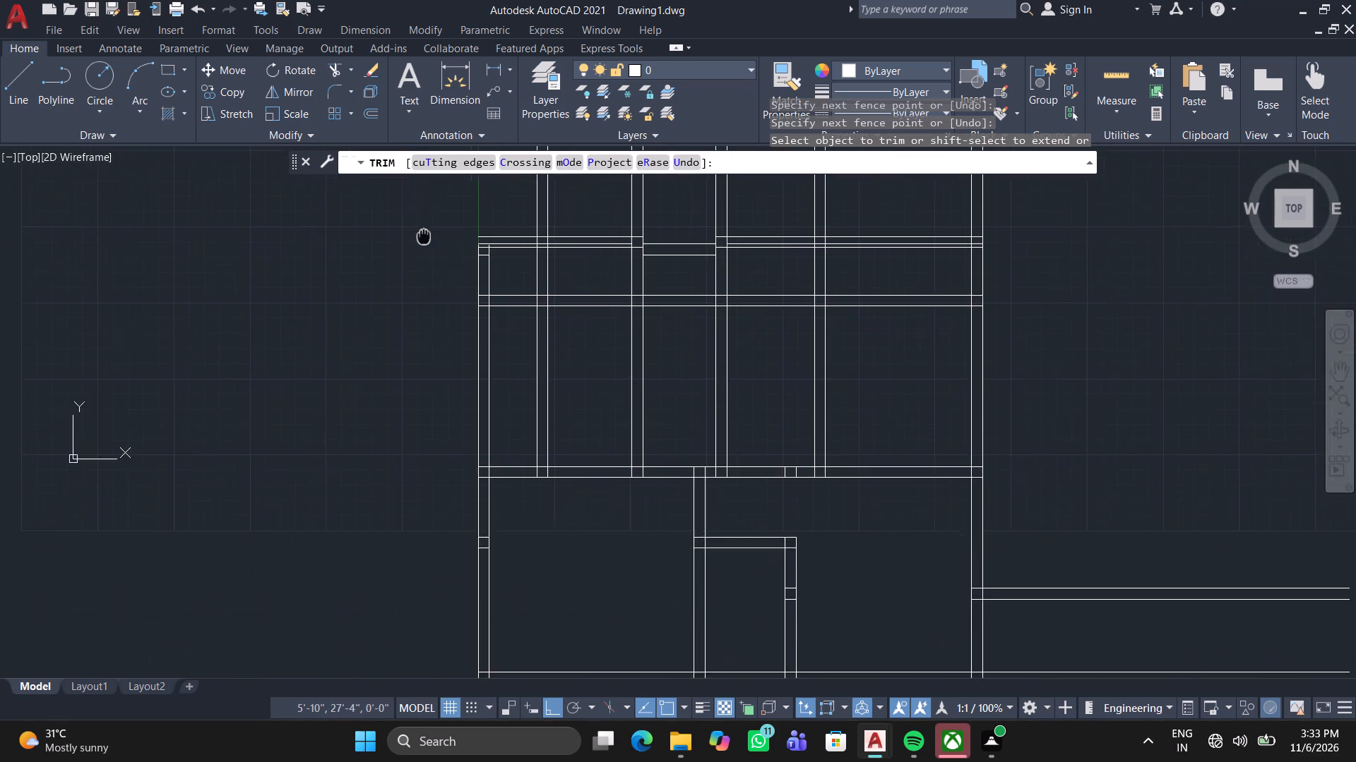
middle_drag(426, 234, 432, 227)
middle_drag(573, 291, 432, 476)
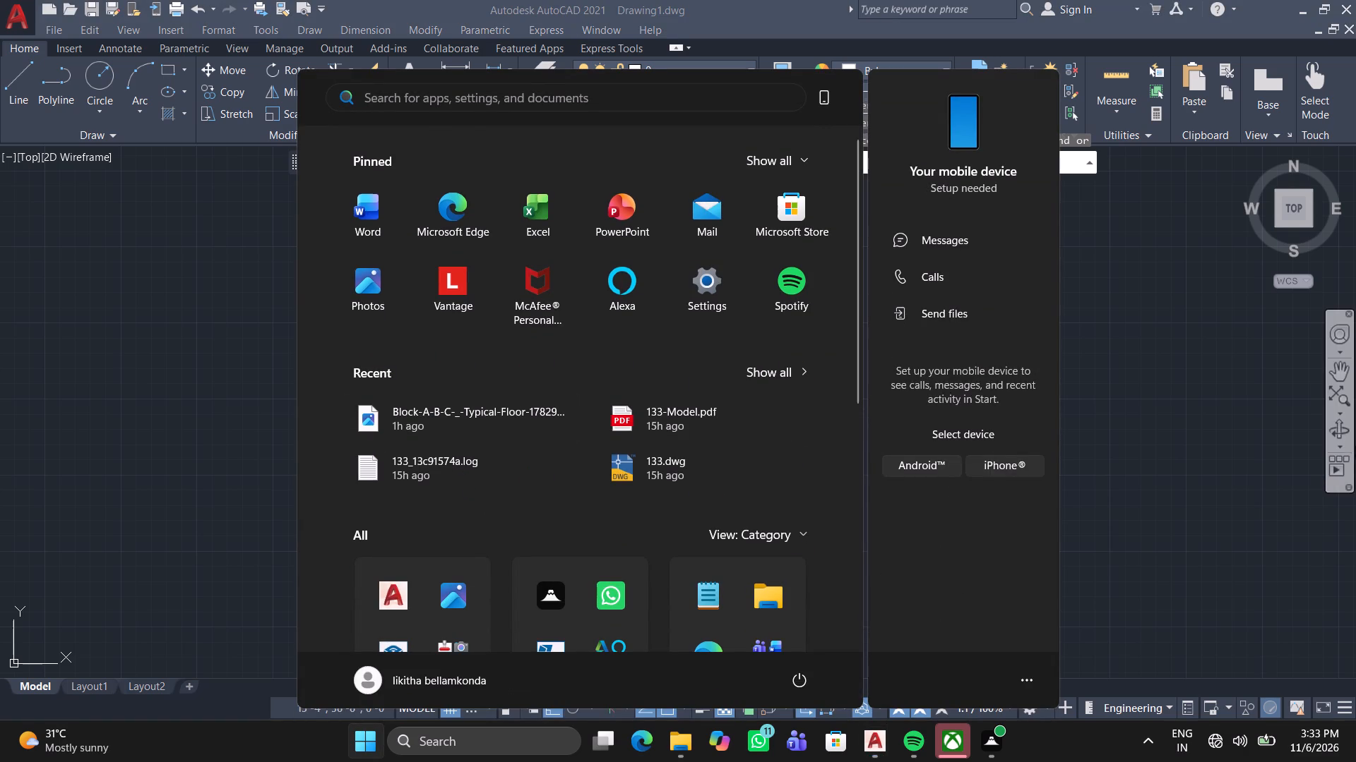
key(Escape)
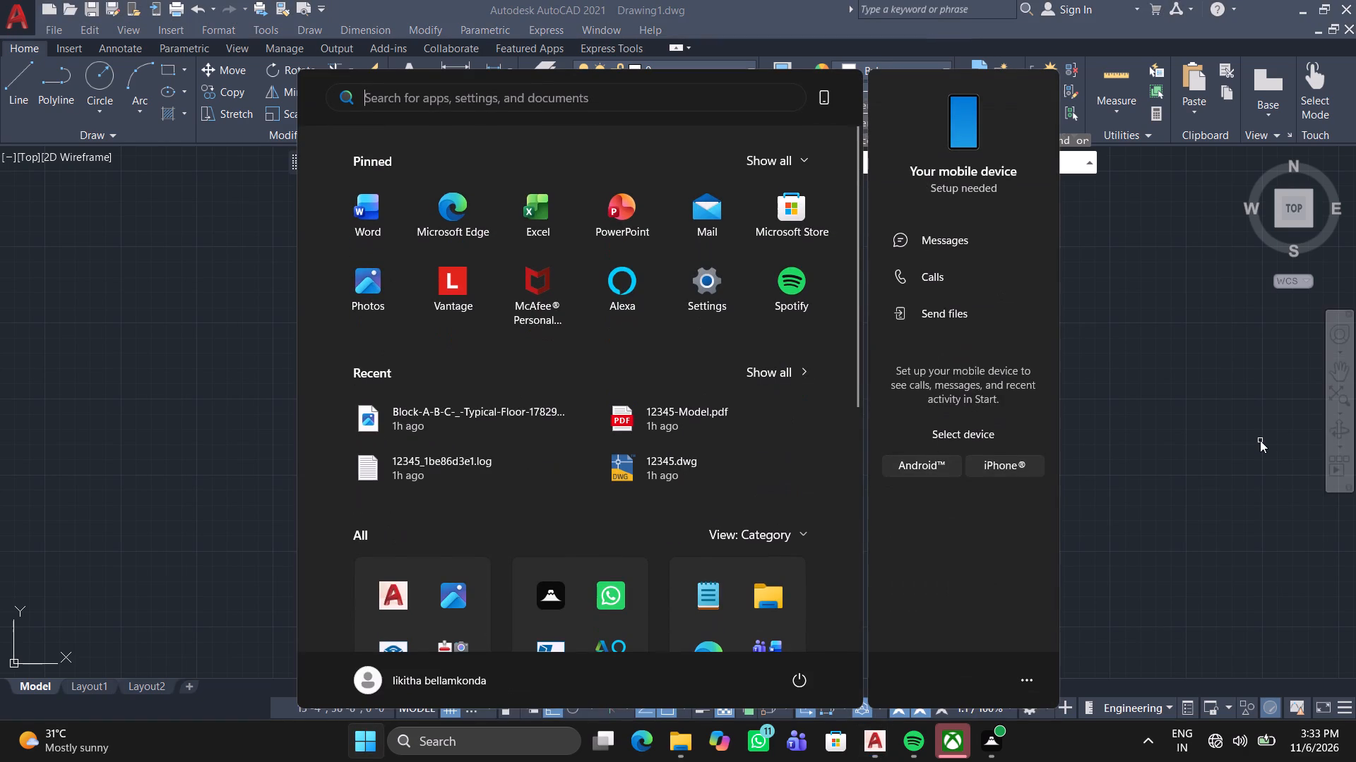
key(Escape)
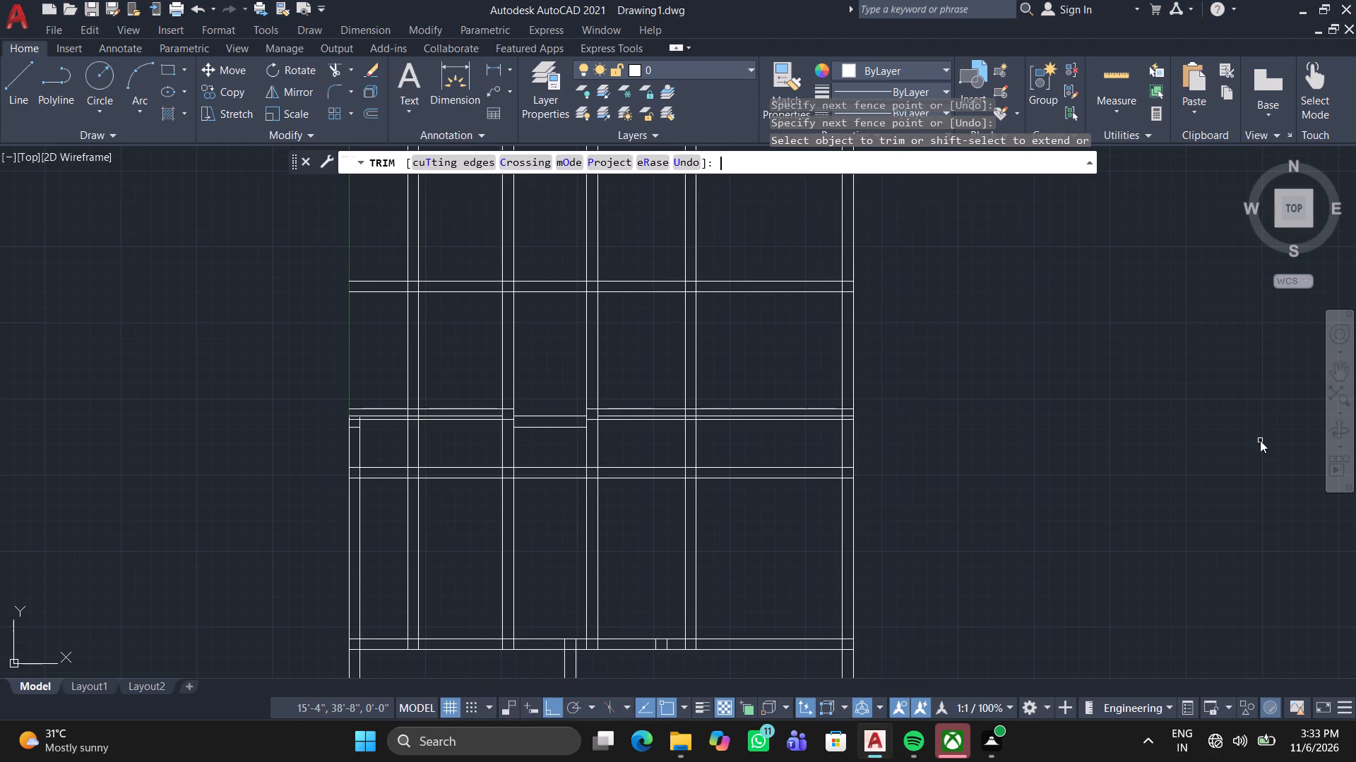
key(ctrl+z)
Trim away the horizontal wall lines left of the 5' gap and the leftmost interior vertical wall from the horizontal wall above down through them.
scroll(1084, 432, down, 5)
scroll(952, 459, up, 3)
middle_drag(978, 348, 914, 396)
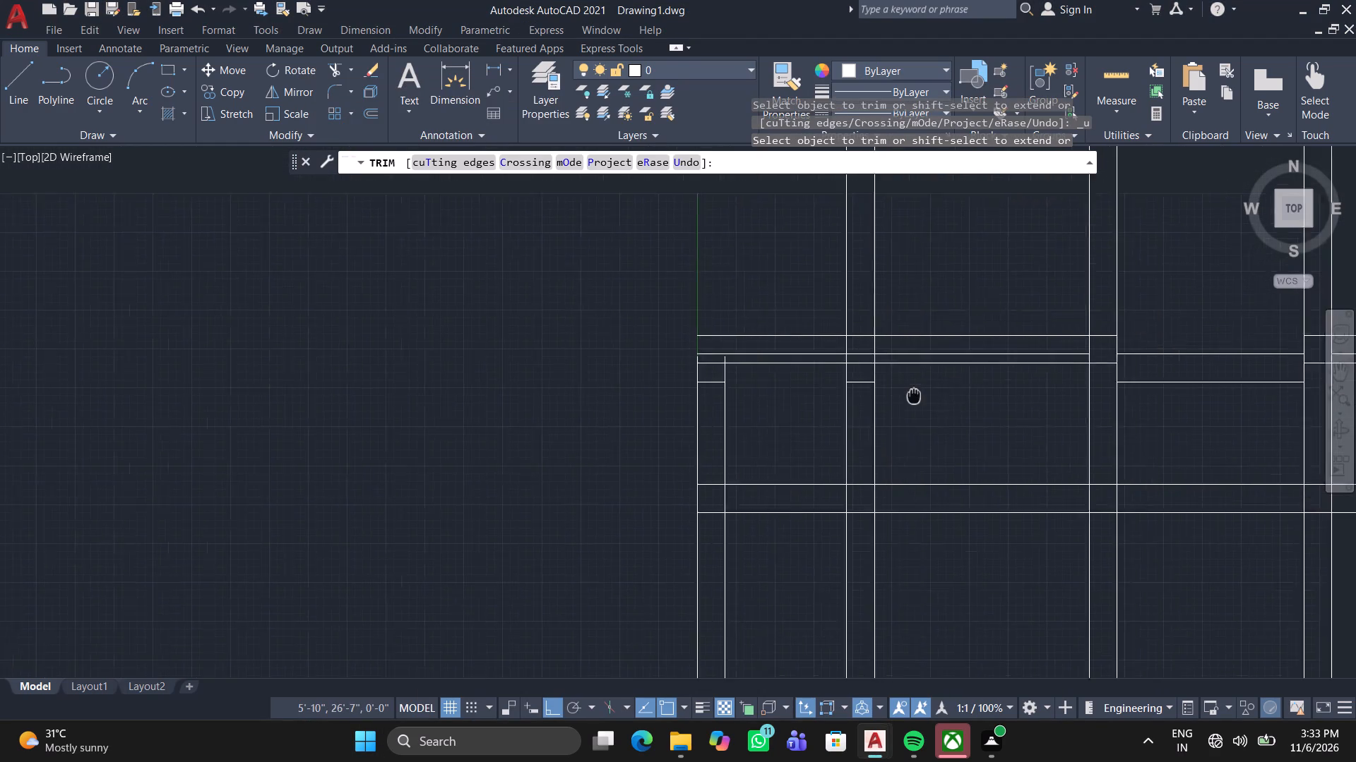
middle_drag(914, 396, 728, 498)
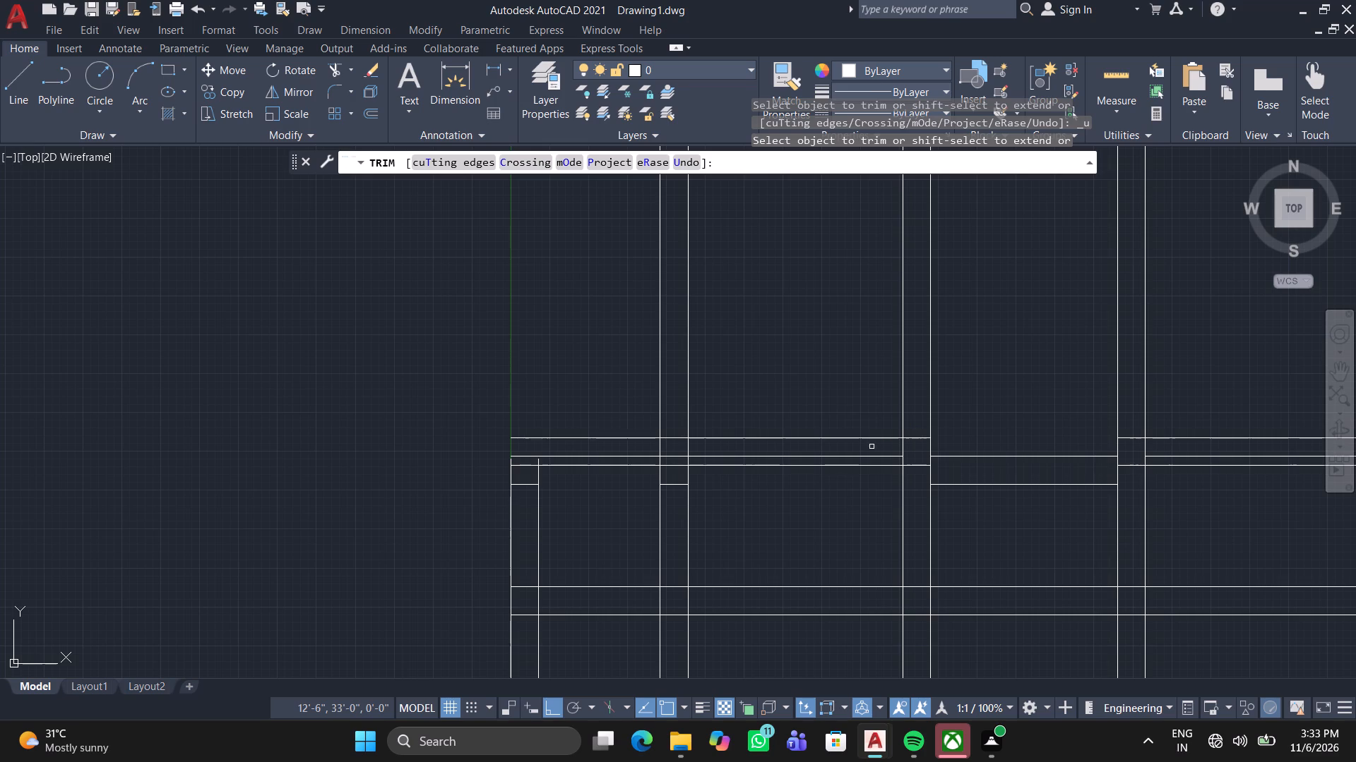
scroll(823, 480, down, 1)
middle_drag(823, 480, 745, 485)
click(734, 493)
click(597, 415)
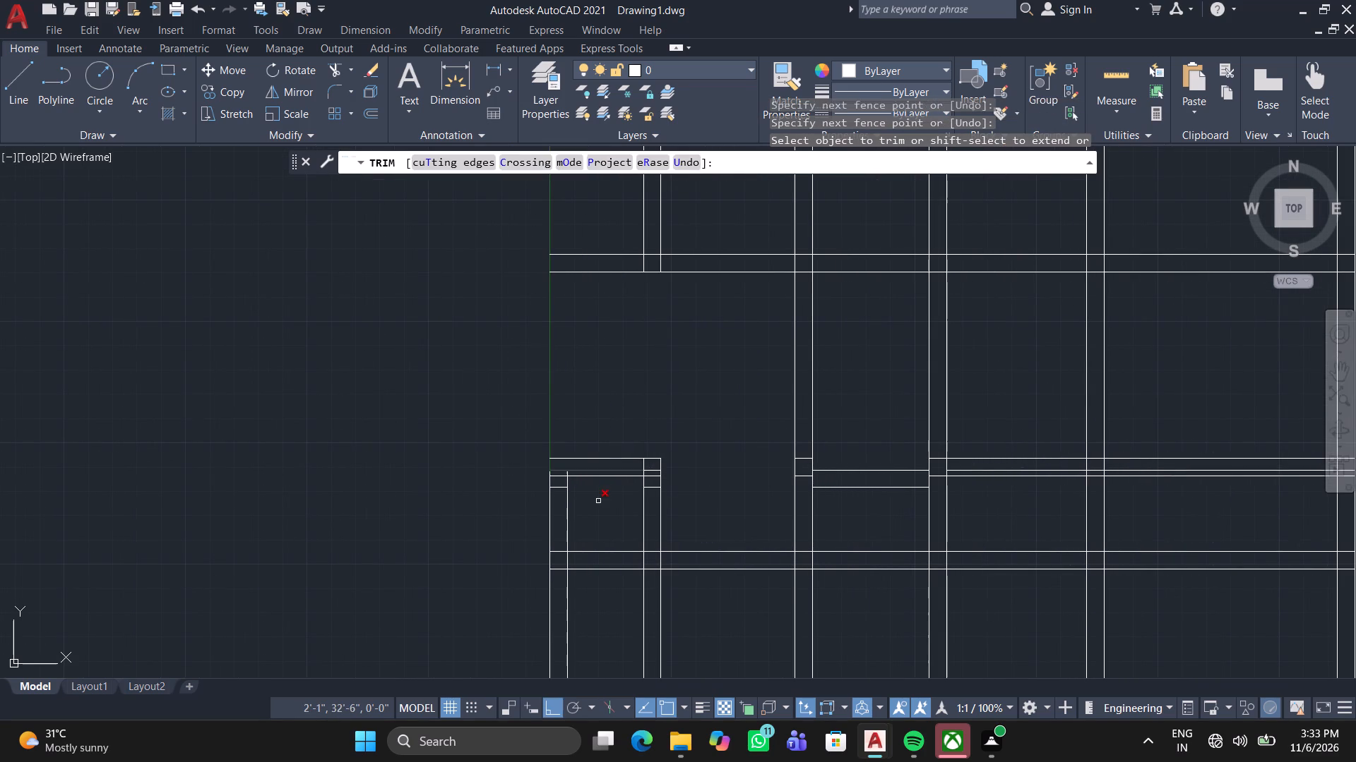
click(600, 505)
click(725, 424)
click(605, 497)
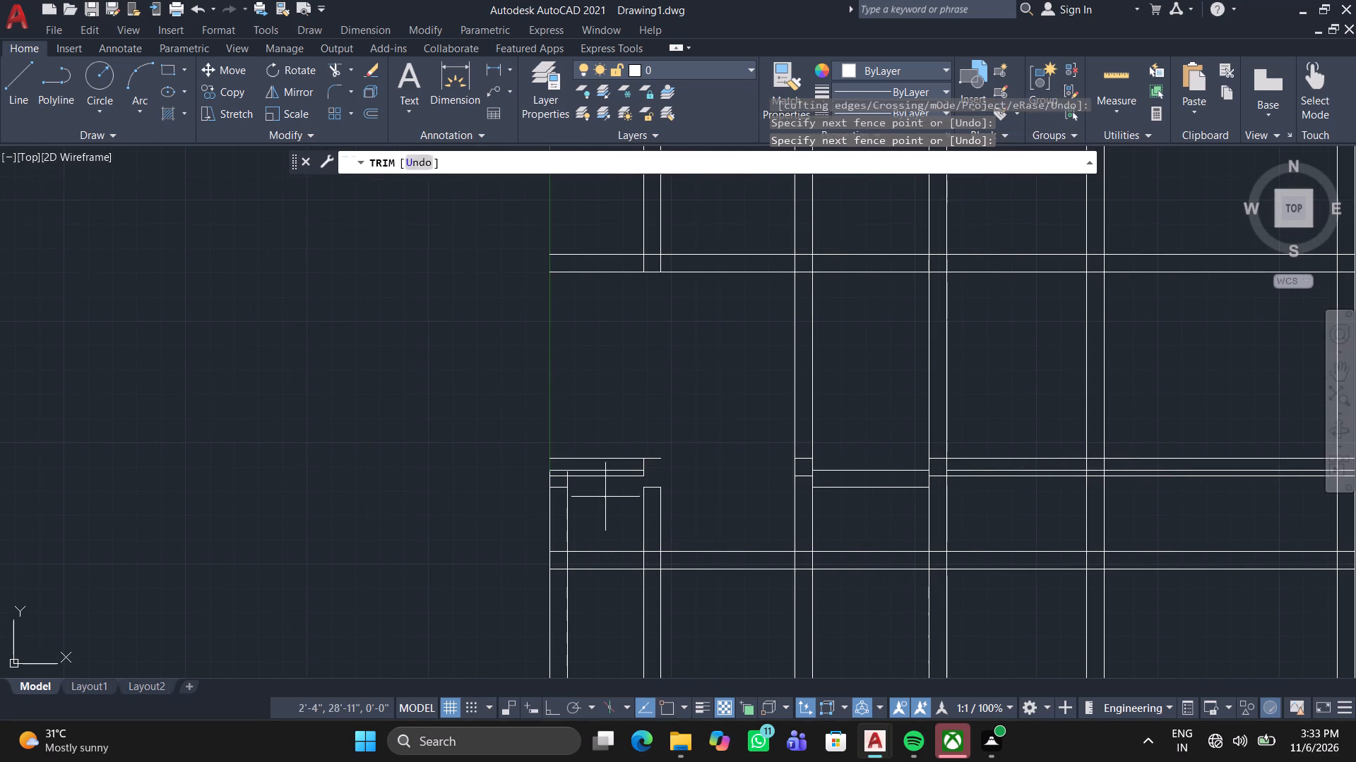
click(617, 436)
click(631, 463)
click(687, 478)
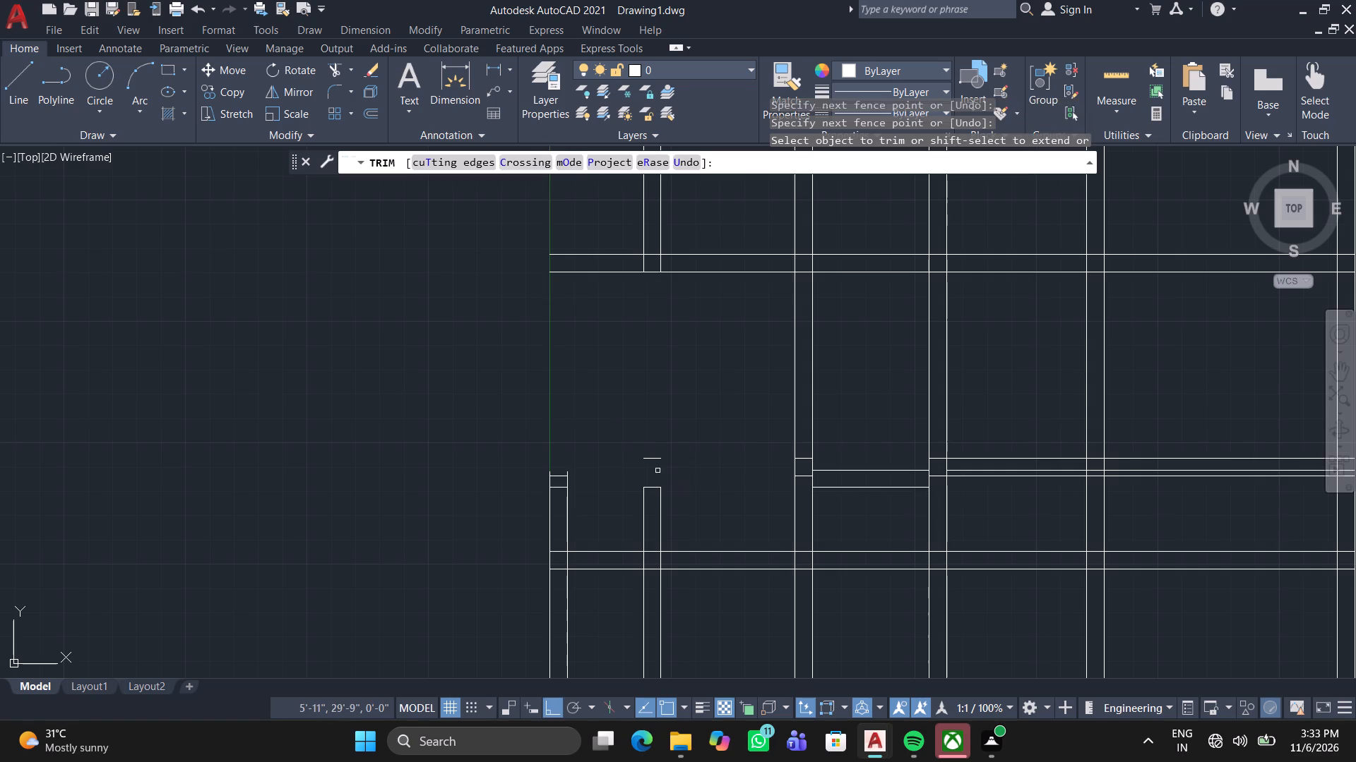
click(657, 468)
click(652, 447)
Trim the leftmost interior vertical wall's remaining lines above the lower horizontal wall, along with the leftover horizontal stub.
click(606, 513)
click(713, 509)
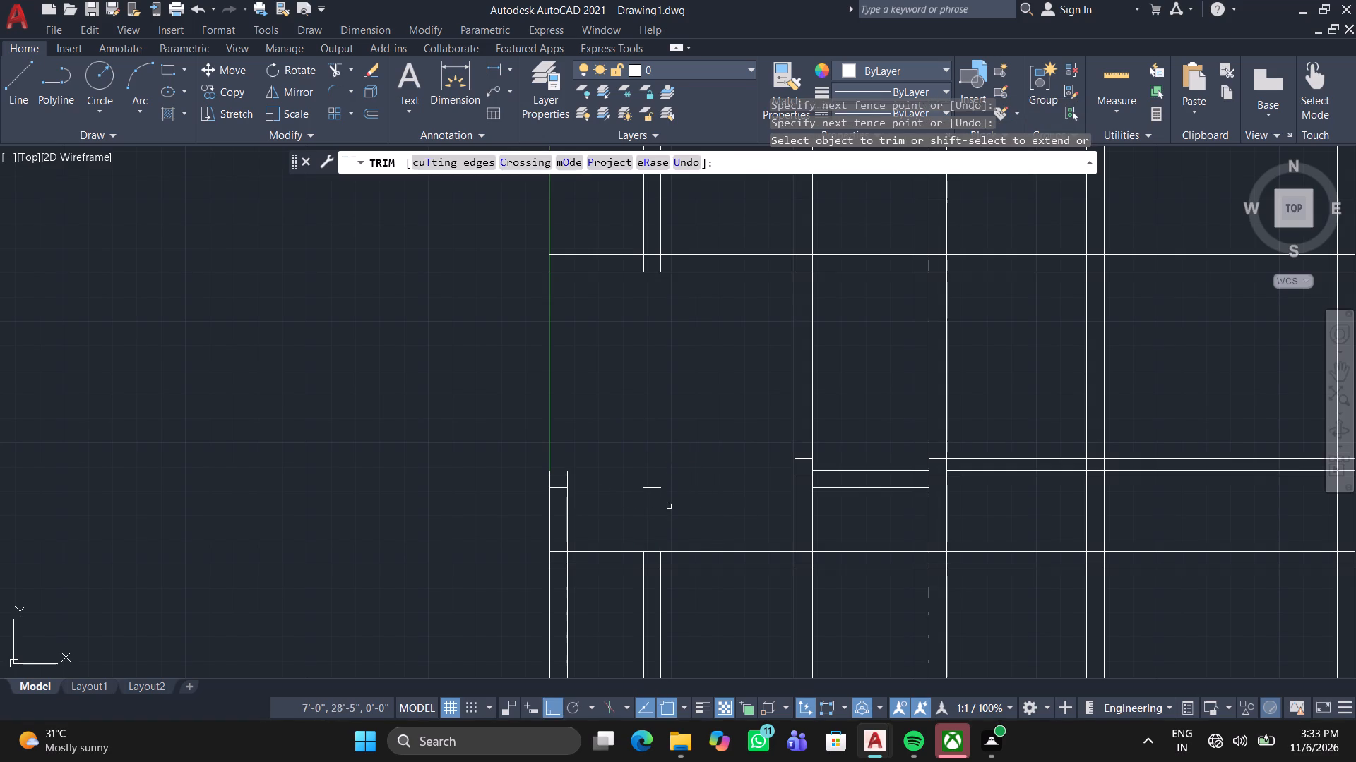
click(668, 507)
click(651, 468)
Trim the upper line of the lower horizontal wall where it crosses the passage between the second and third interior vertical walls.
middle_drag(628, 446, 698, 391)
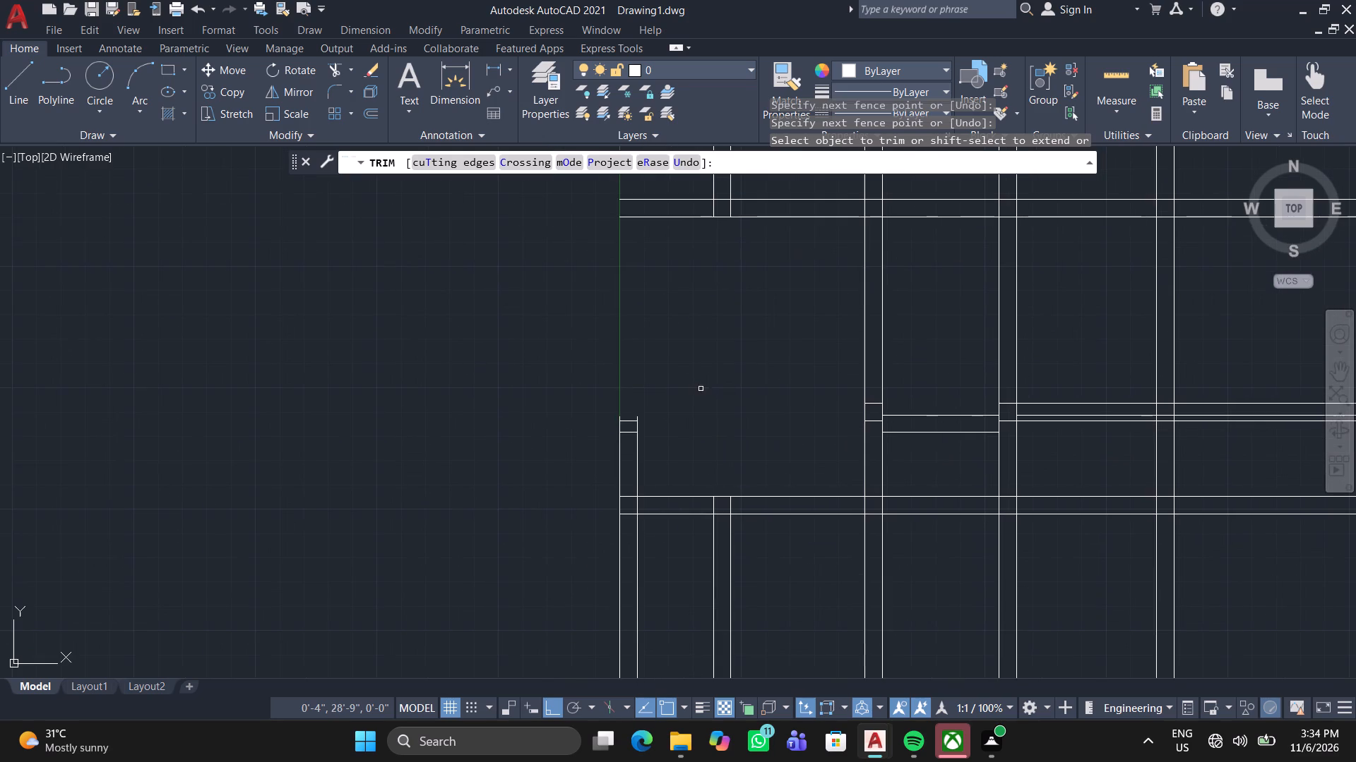
middle_drag(952, 509, 884, 499)
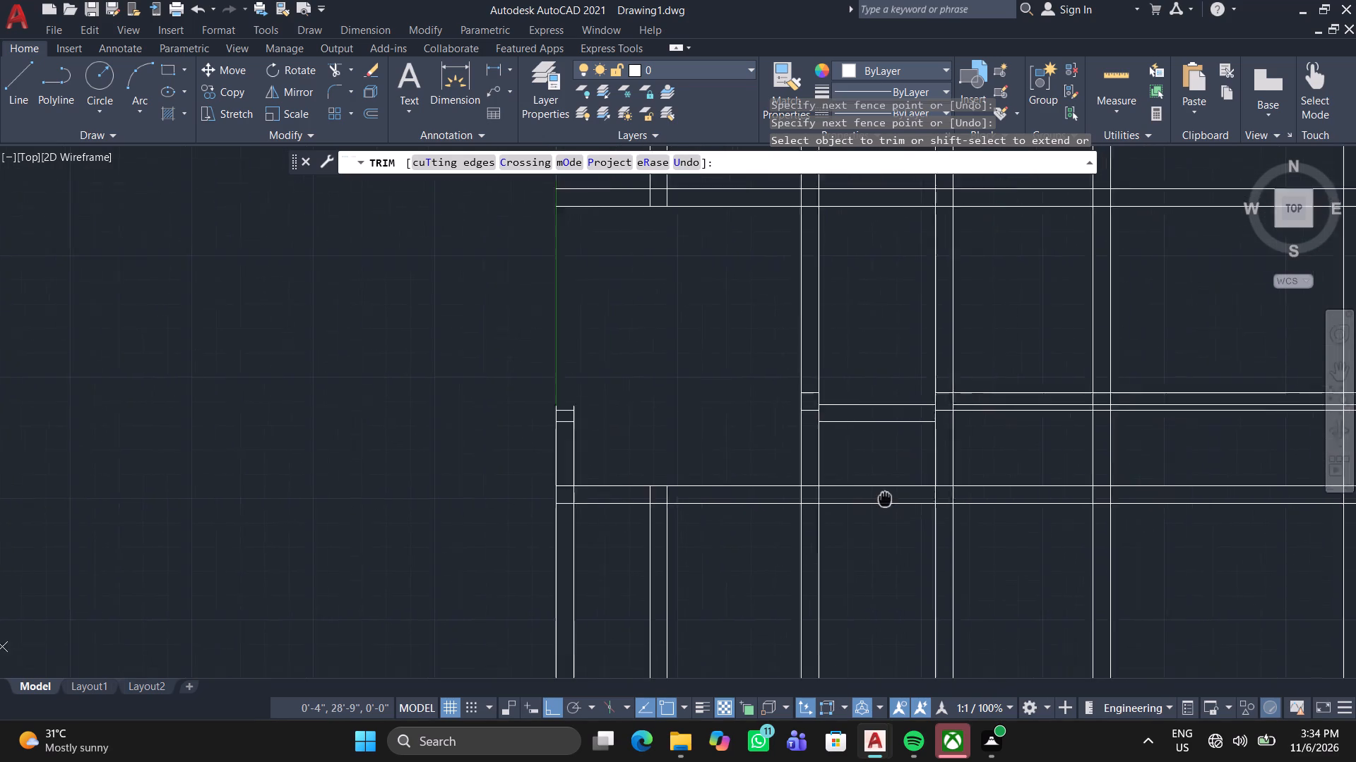
middle_drag(884, 499, 848, 476)
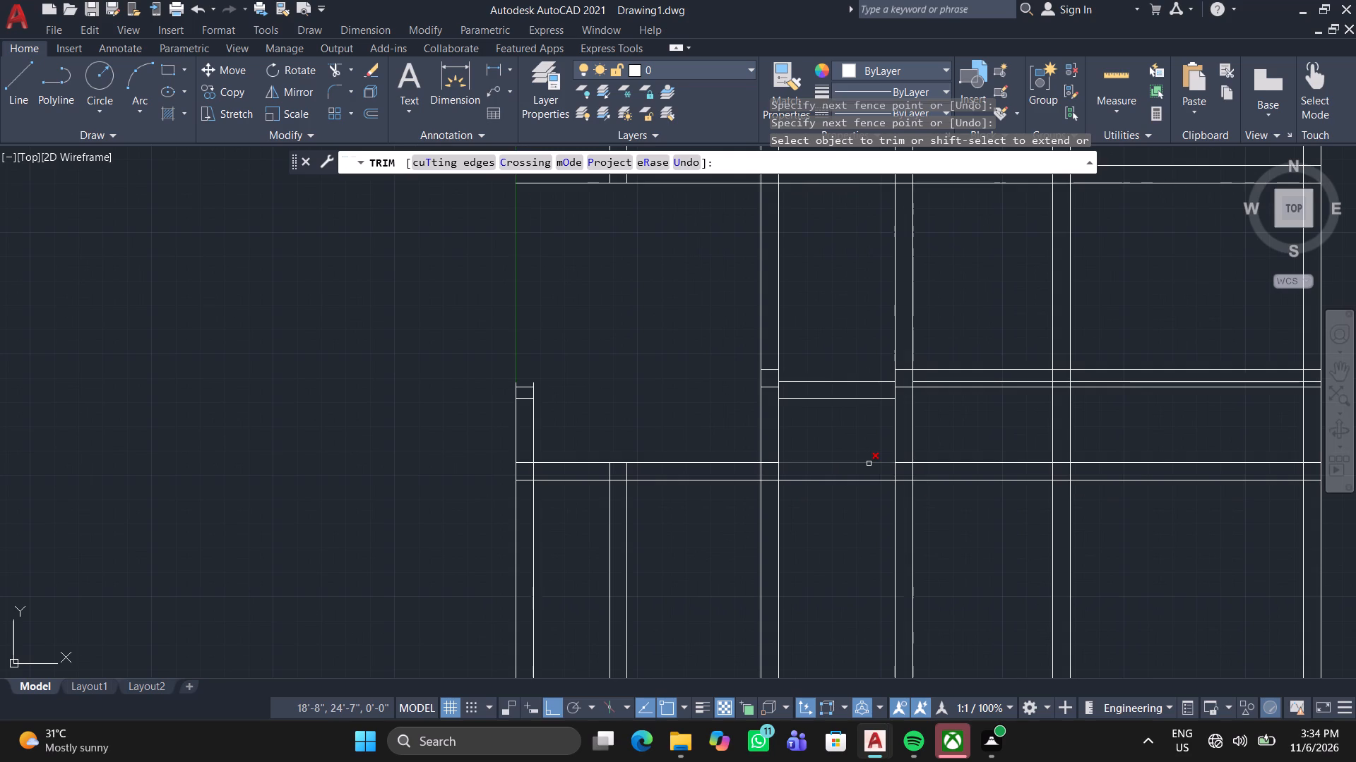
scroll(869, 464, up, 2)
click(831, 484)
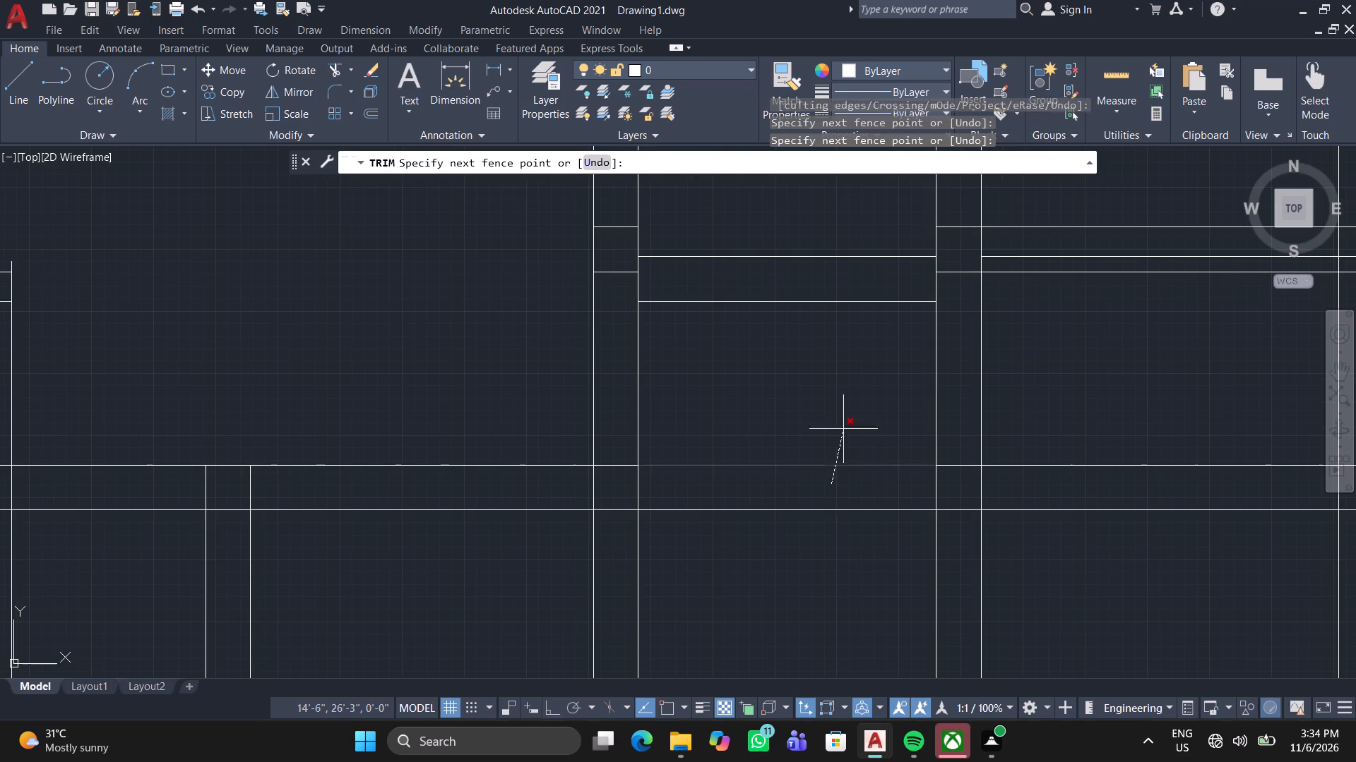
click(843, 429)
scroll(843, 432, down, 3)
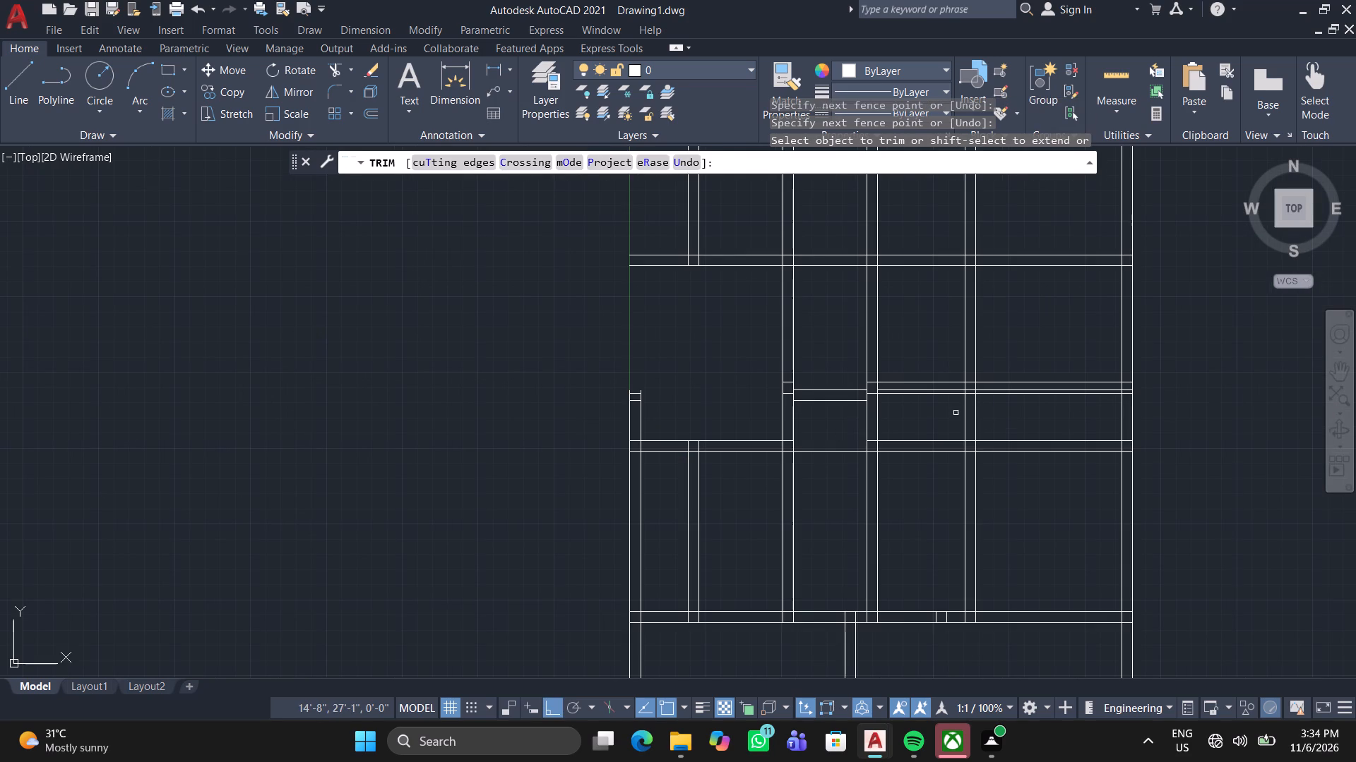
Trim the rightmost interior vertical wall just above the lower horizontal wall, and the newest horizontal wall's lines from there to the right outer wall.
click(946, 413)
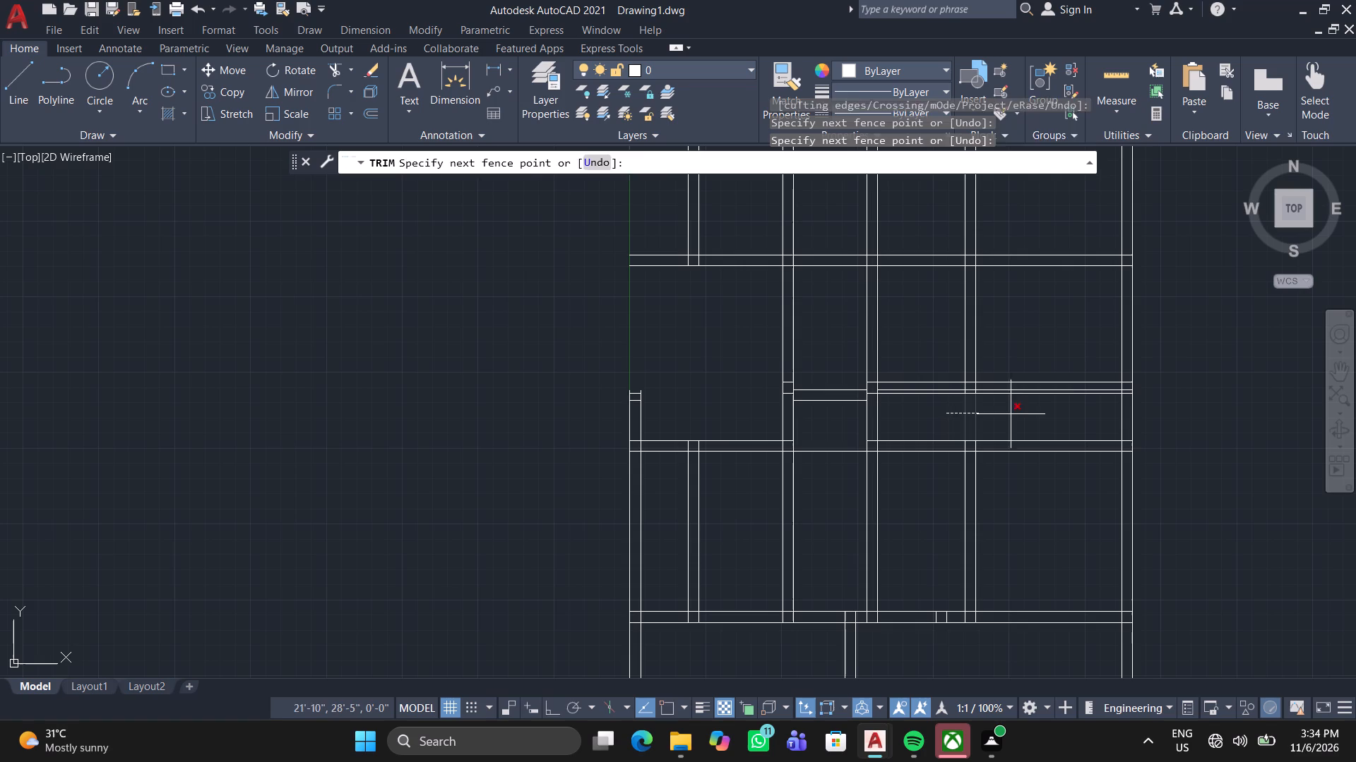
click(1011, 414)
click(1032, 407)
click(1061, 348)
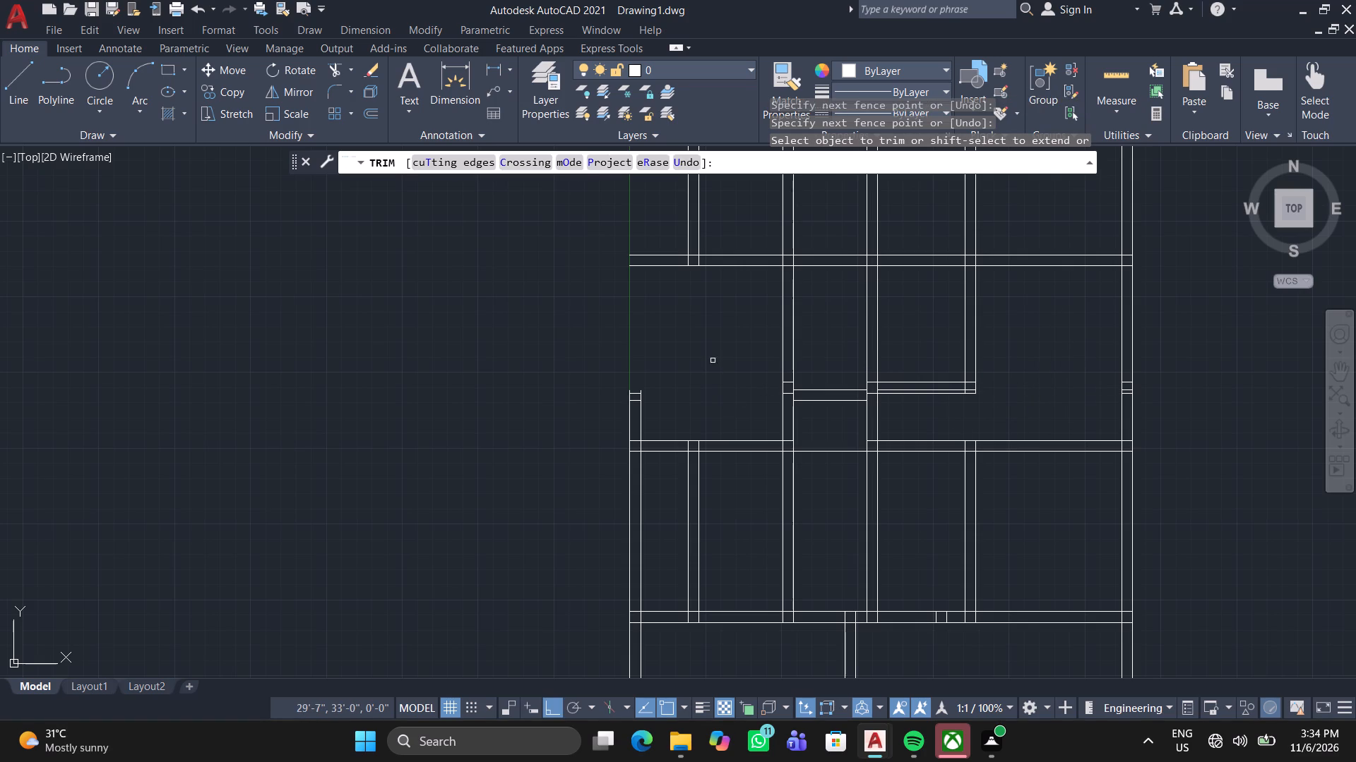
key(Escape)
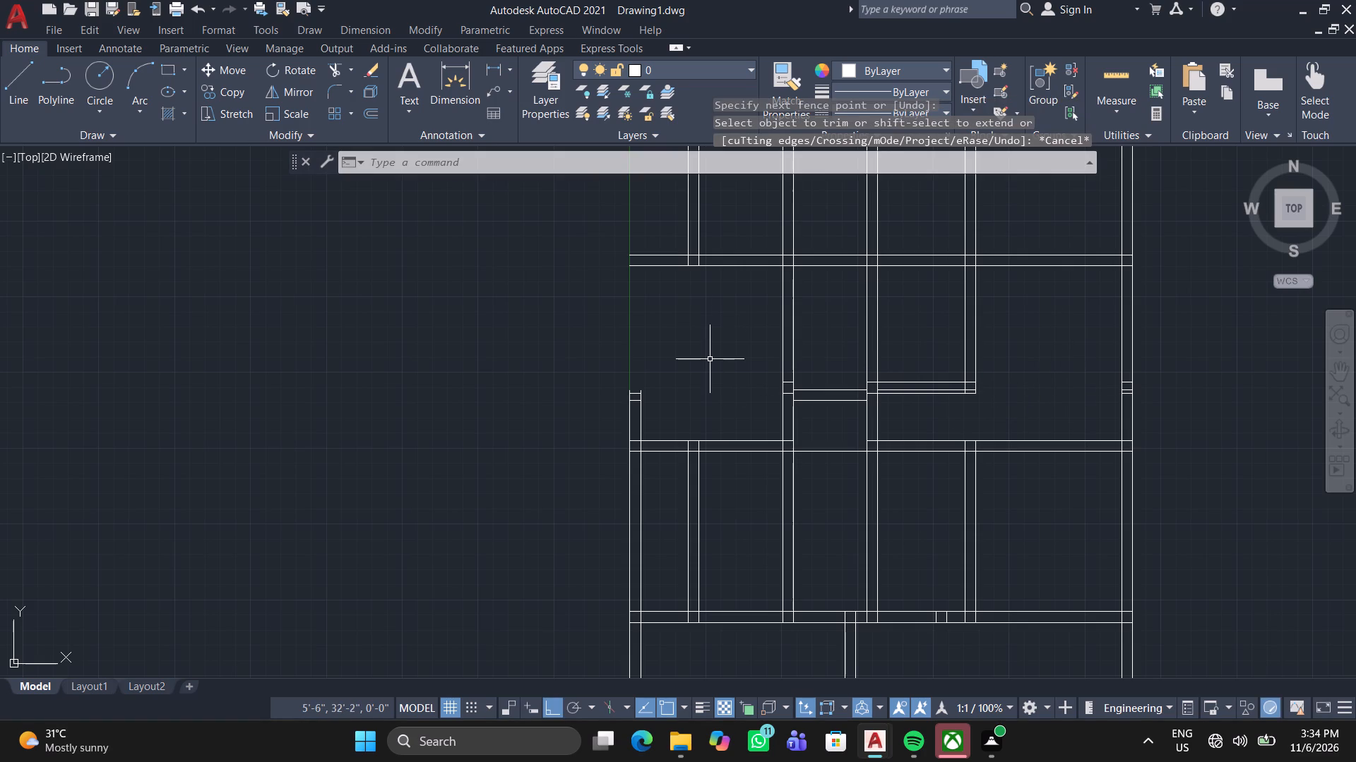
Draw the left outer wall's inner face from the lower horizontal wall's upper line up to the upper horizontal wall's upper line.
click(6, 107)
scroll(656, 455, up, 3)
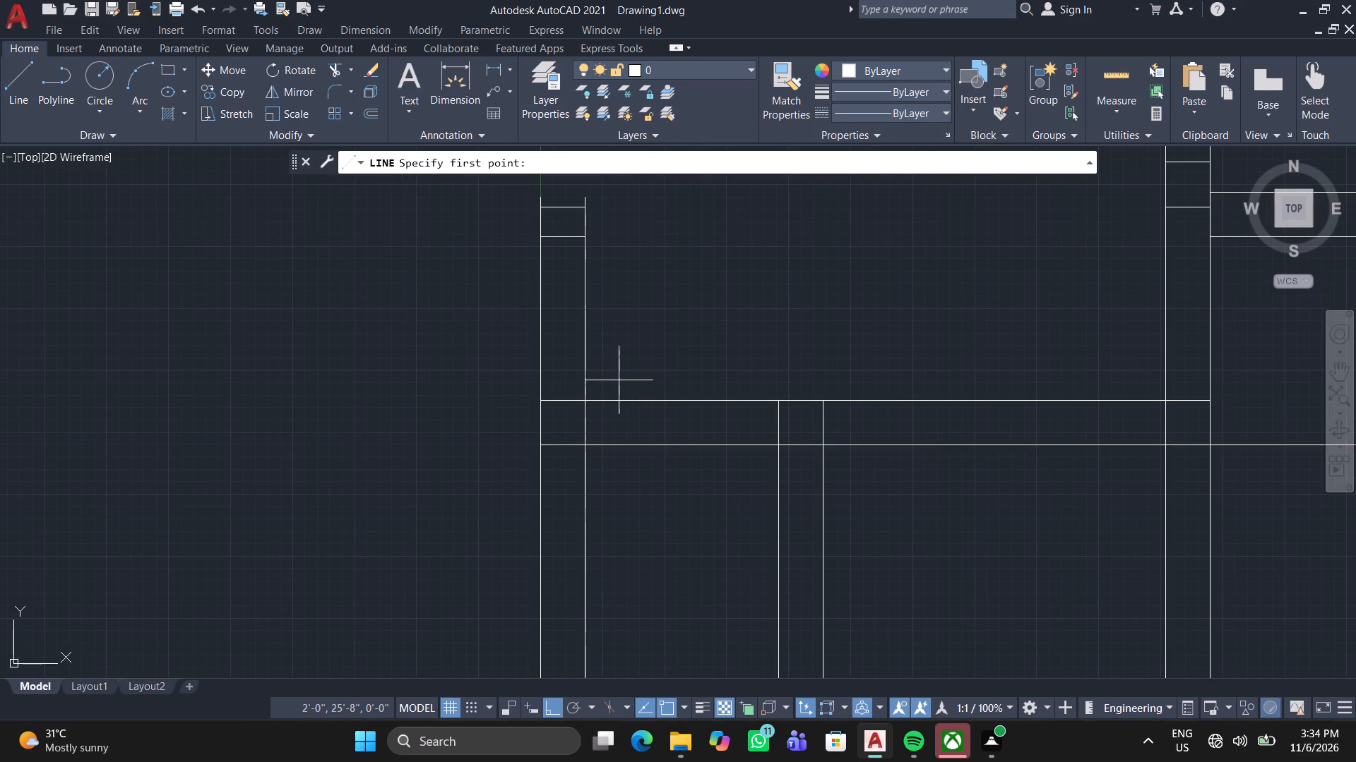
click(588, 402)
middle_drag(637, 306, 638, 499)
scroll(638, 499, down, 3)
scroll(639, 338, up, 4)
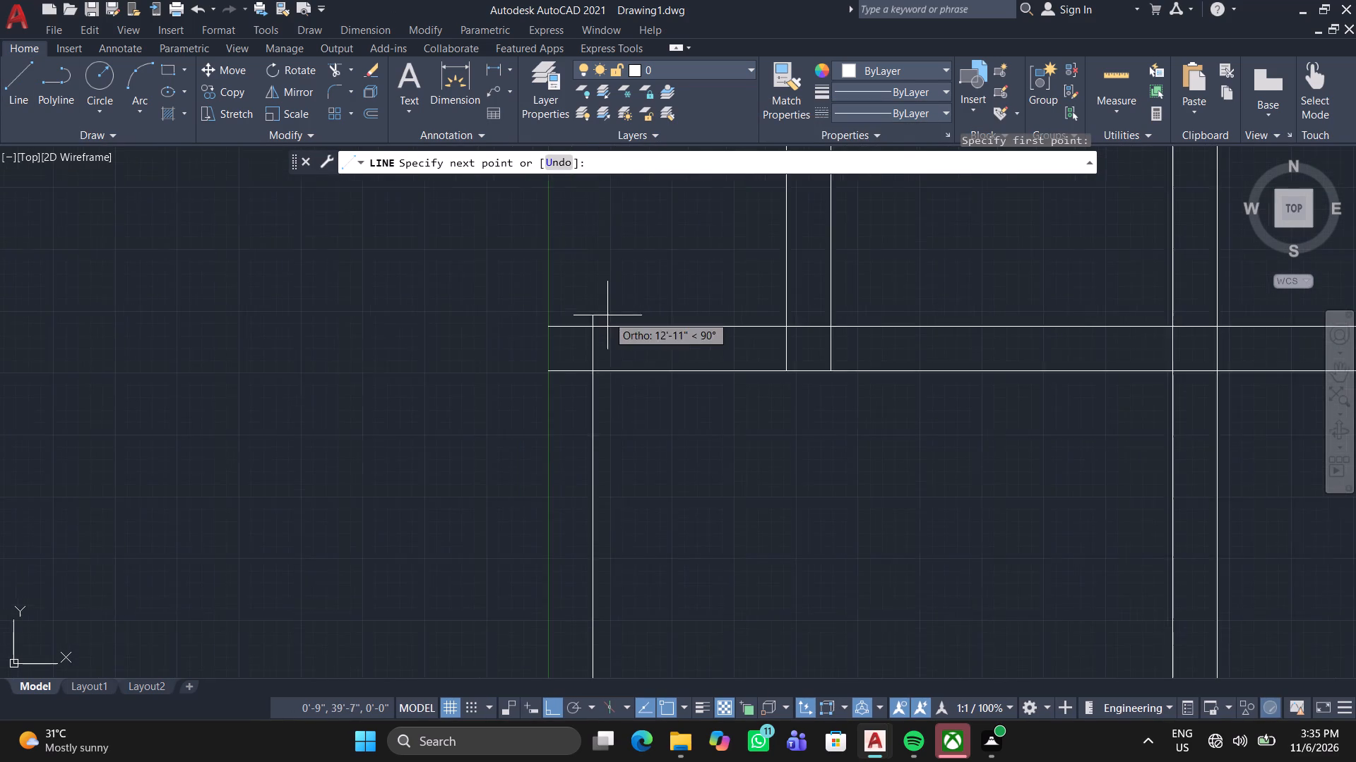
click(583, 329)
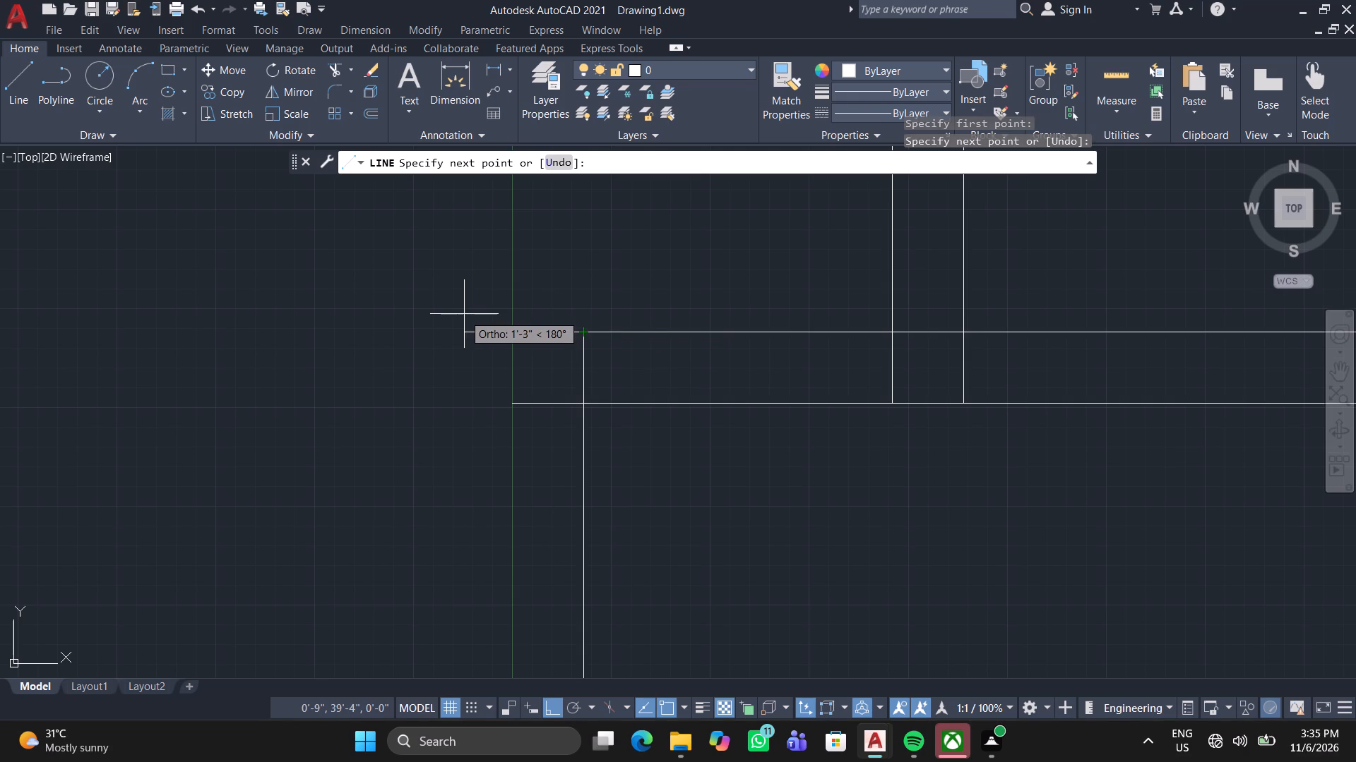
Continue the line 9" to the left, and down to the top end of the left outer wall's existing outer face.
key(9)
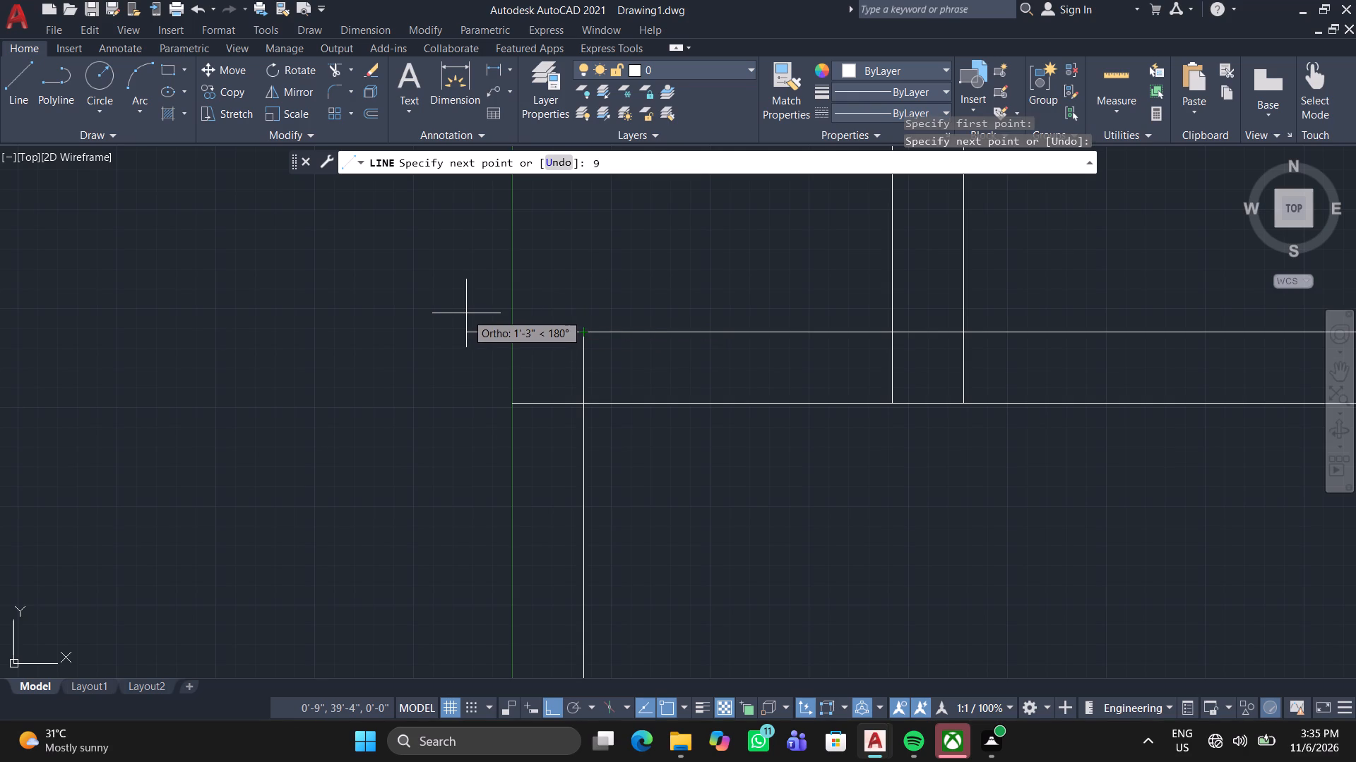
key(Return)
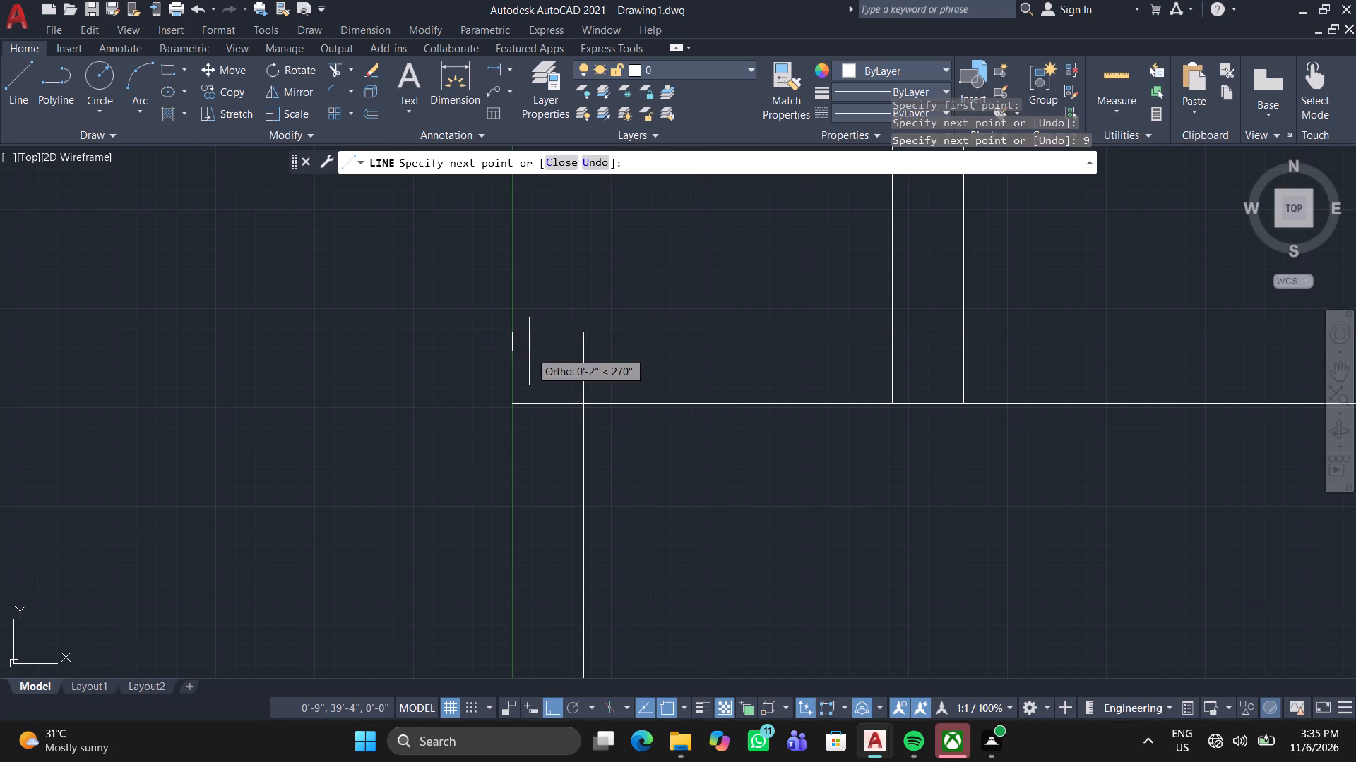
middle_drag(540, 351, 682, 75)
middle_drag(701, 337, 631, 473)
scroll(700, 351, down, 1)
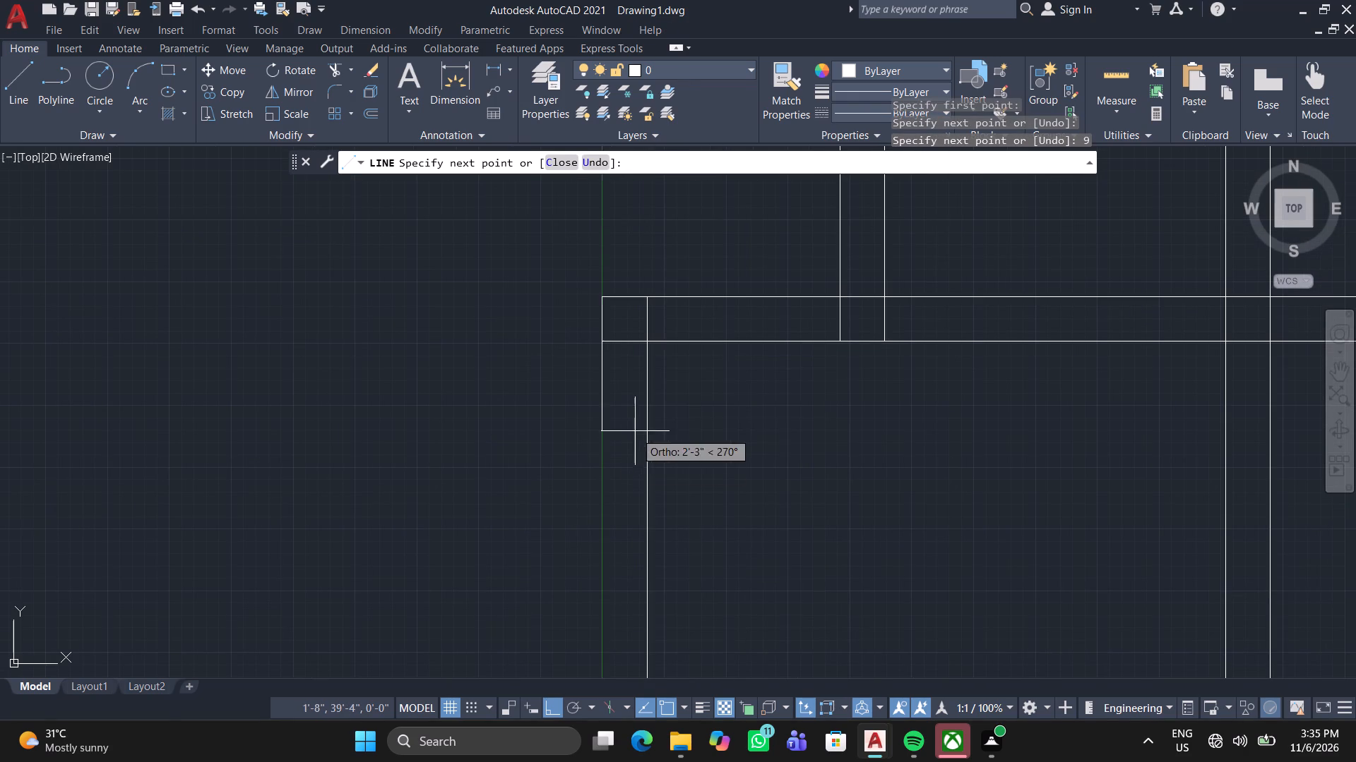
middle_drag(641, 418, 660, 195)
middle_drag(603, 577, 728, 360)
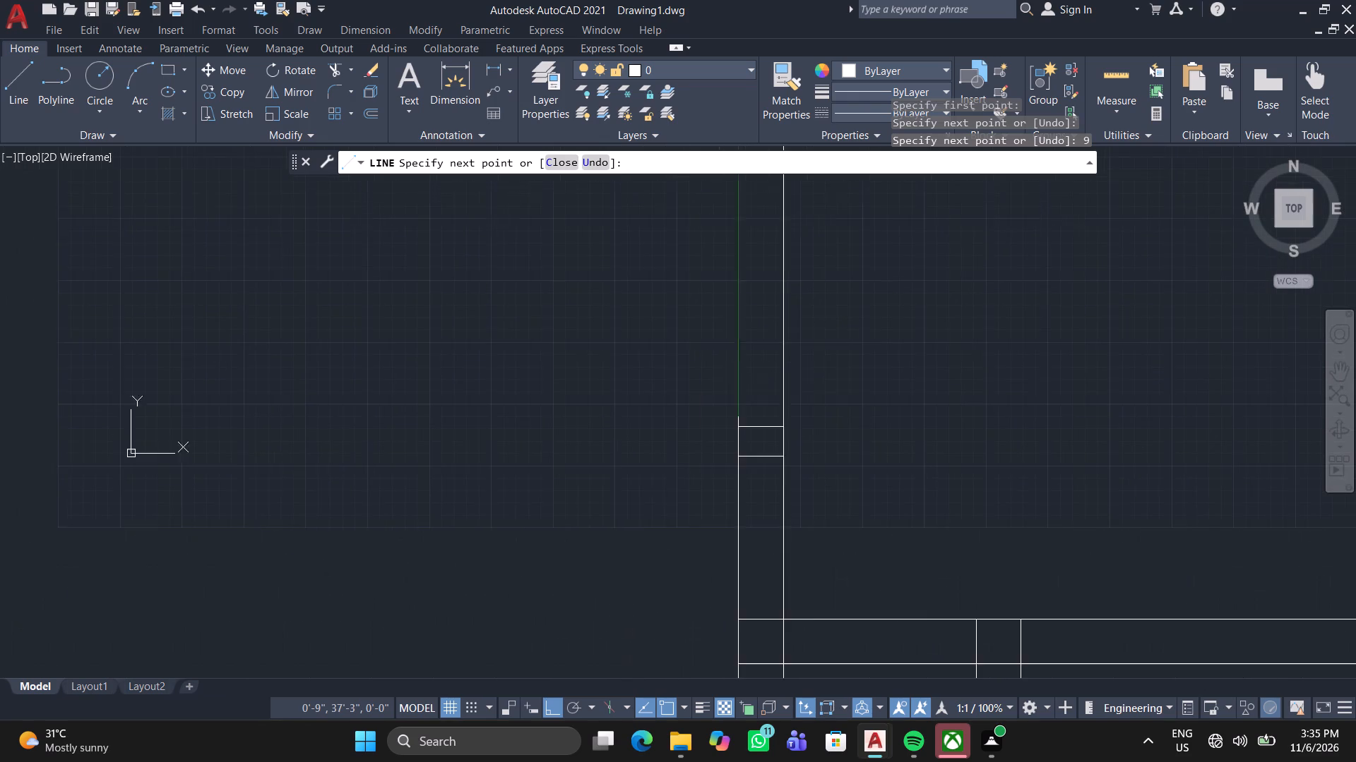
middle_drag(728, 360, 720, 367)
scroll(760, 405, up, 3)
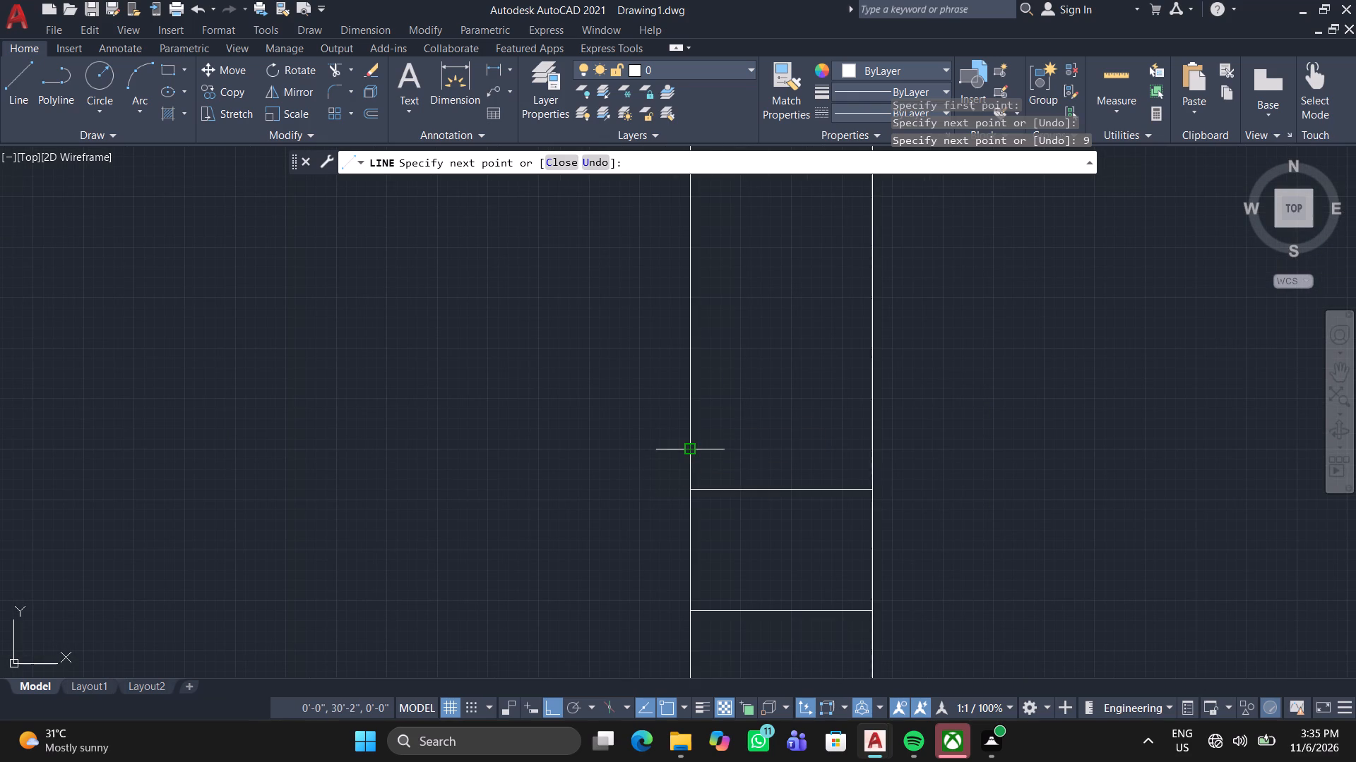
click(689, 450)
key(Escape)
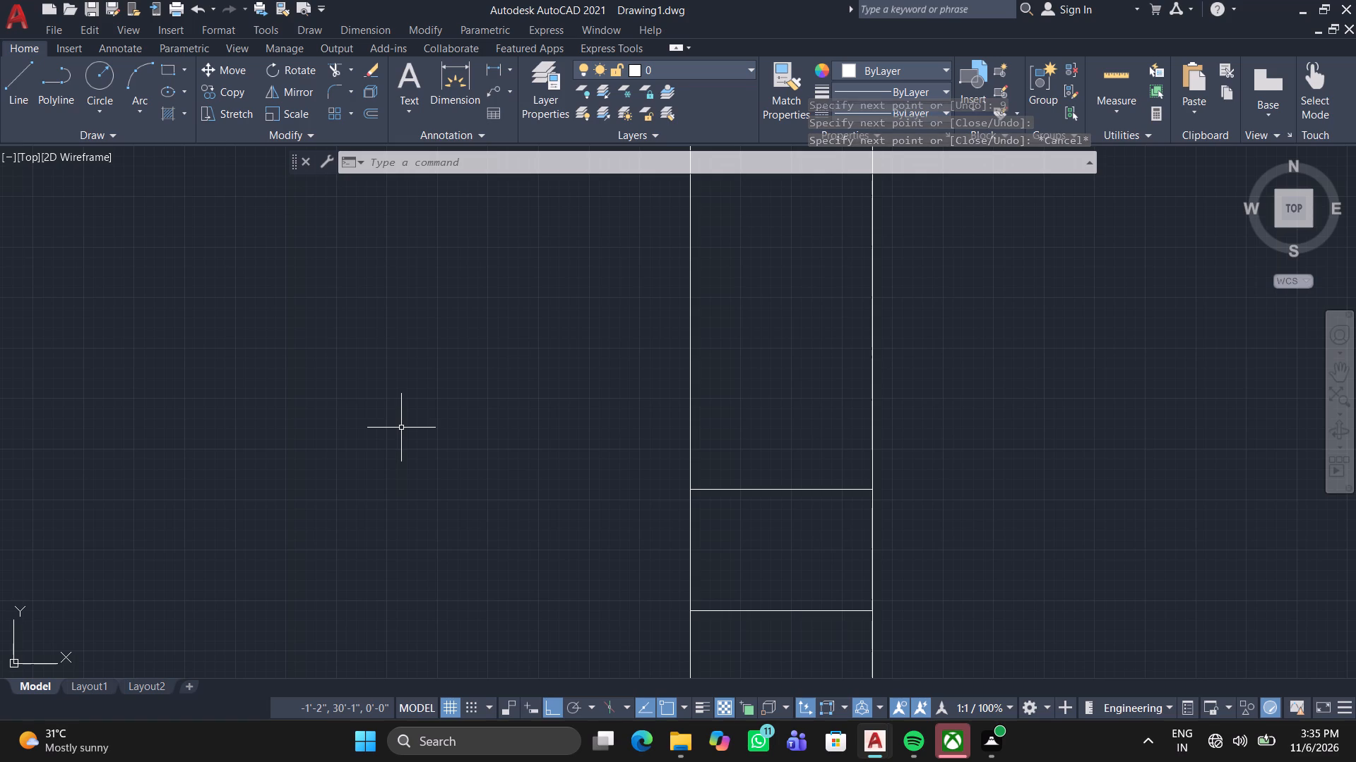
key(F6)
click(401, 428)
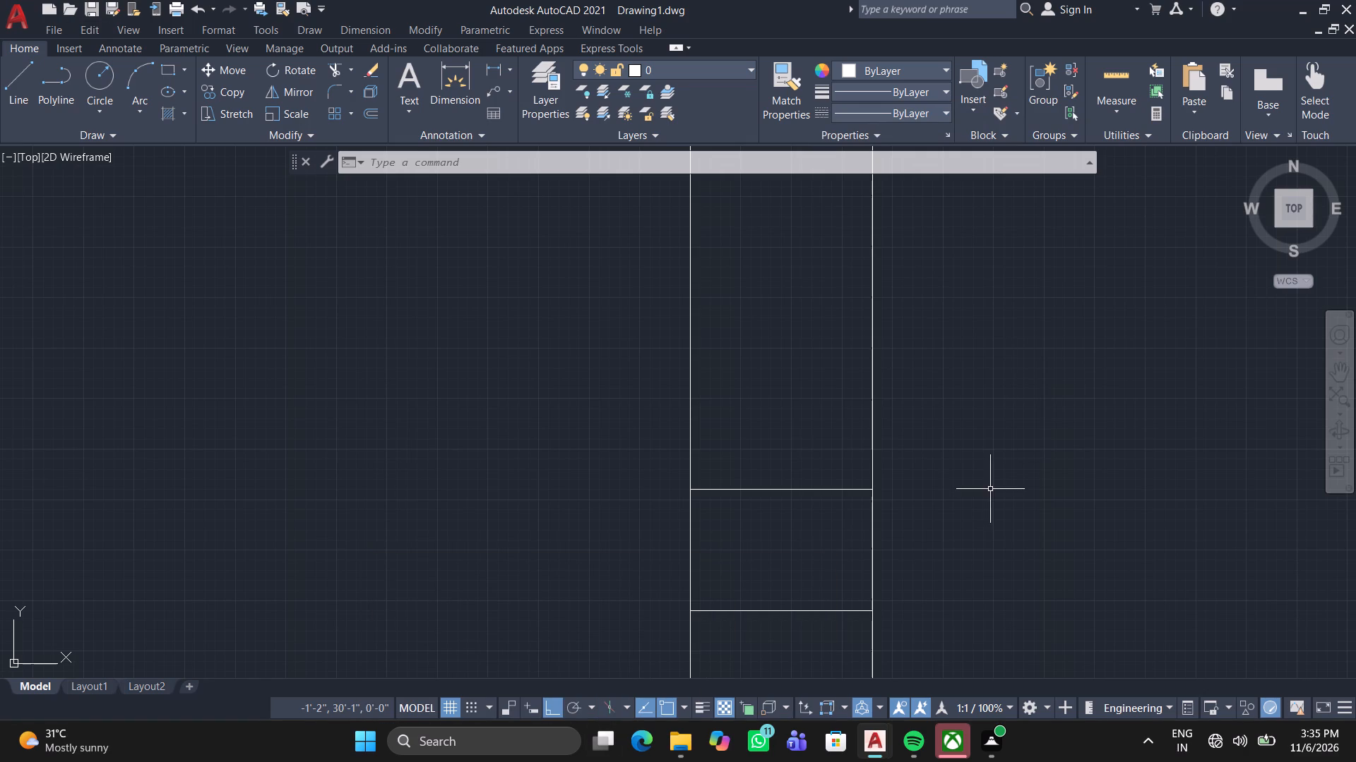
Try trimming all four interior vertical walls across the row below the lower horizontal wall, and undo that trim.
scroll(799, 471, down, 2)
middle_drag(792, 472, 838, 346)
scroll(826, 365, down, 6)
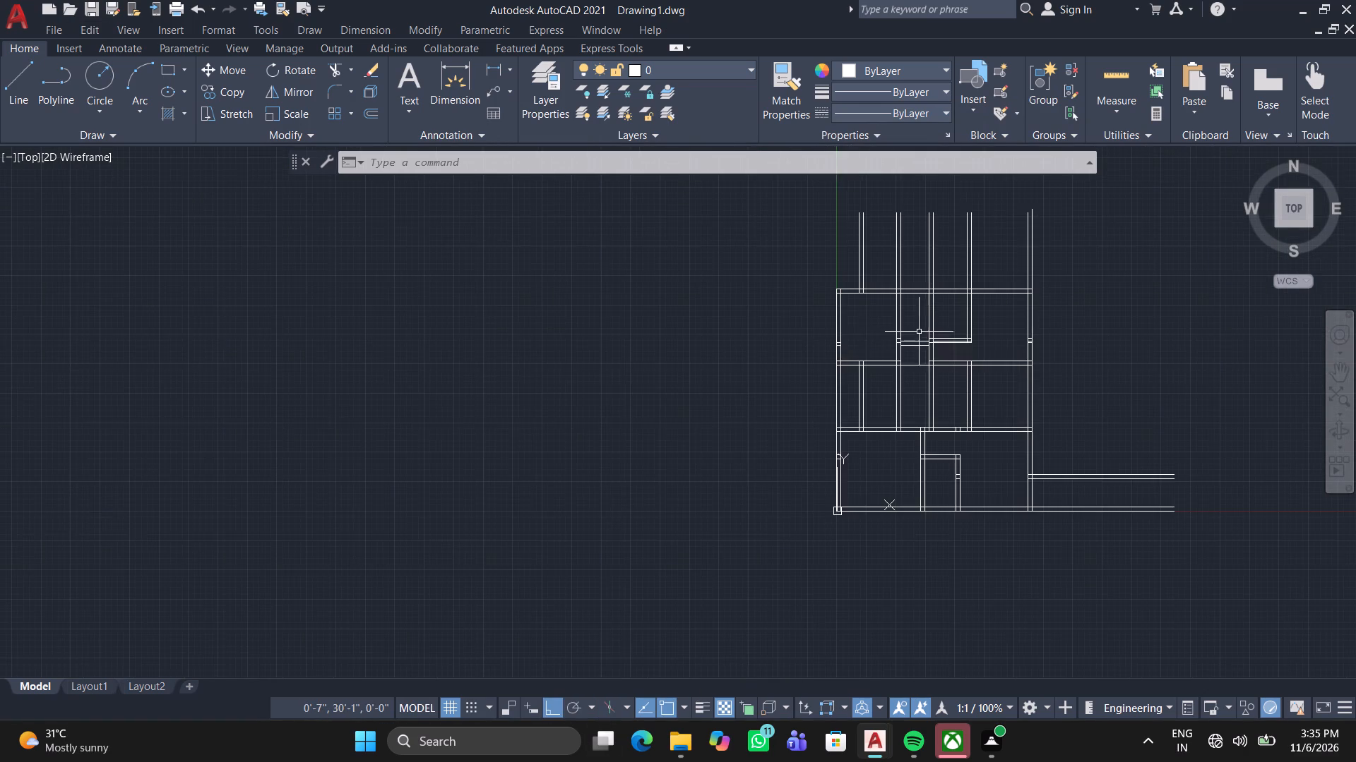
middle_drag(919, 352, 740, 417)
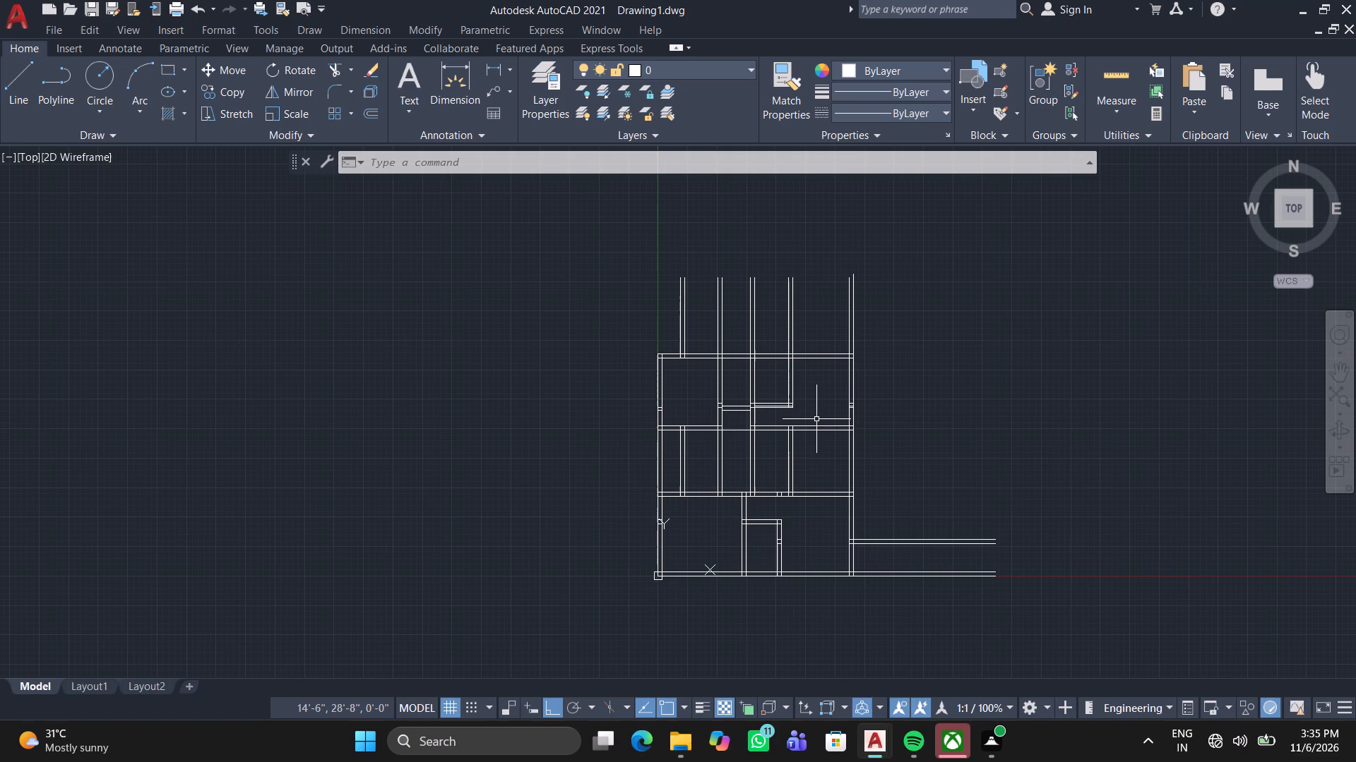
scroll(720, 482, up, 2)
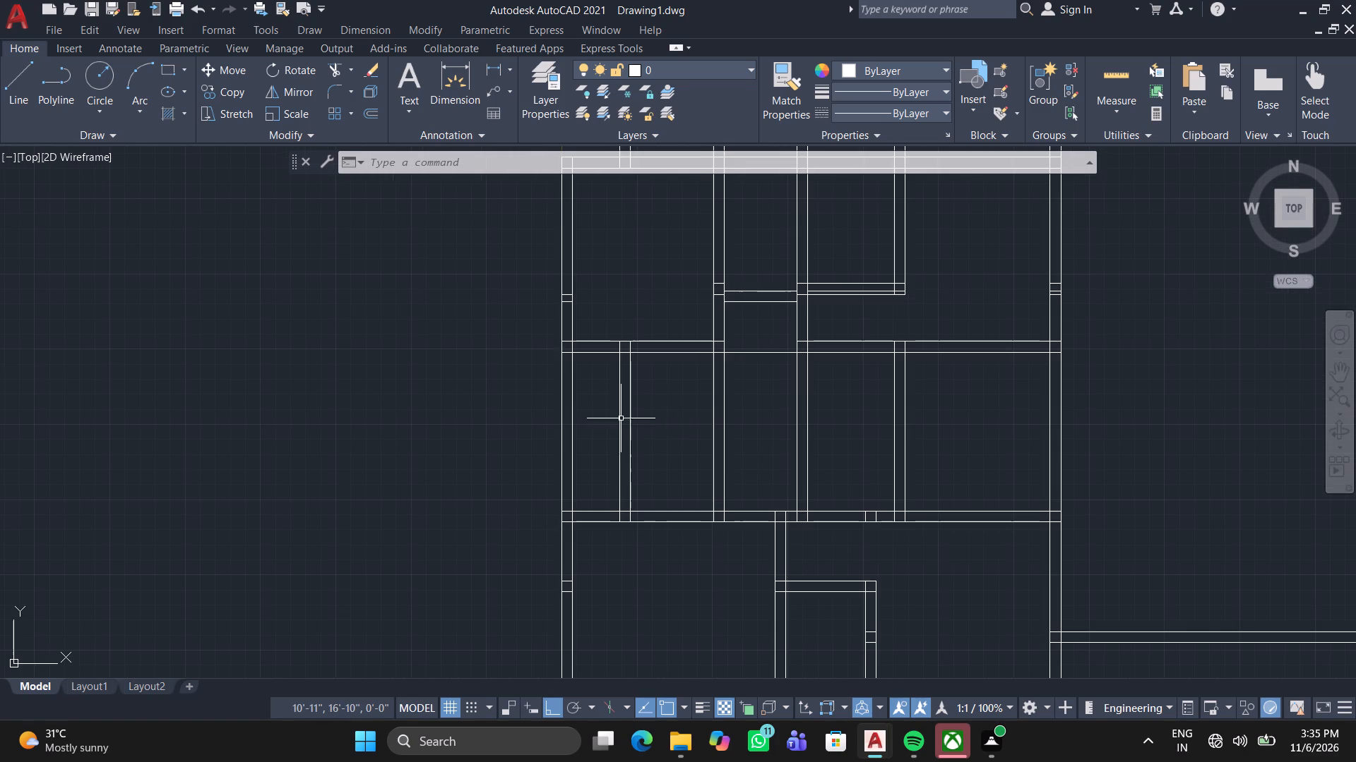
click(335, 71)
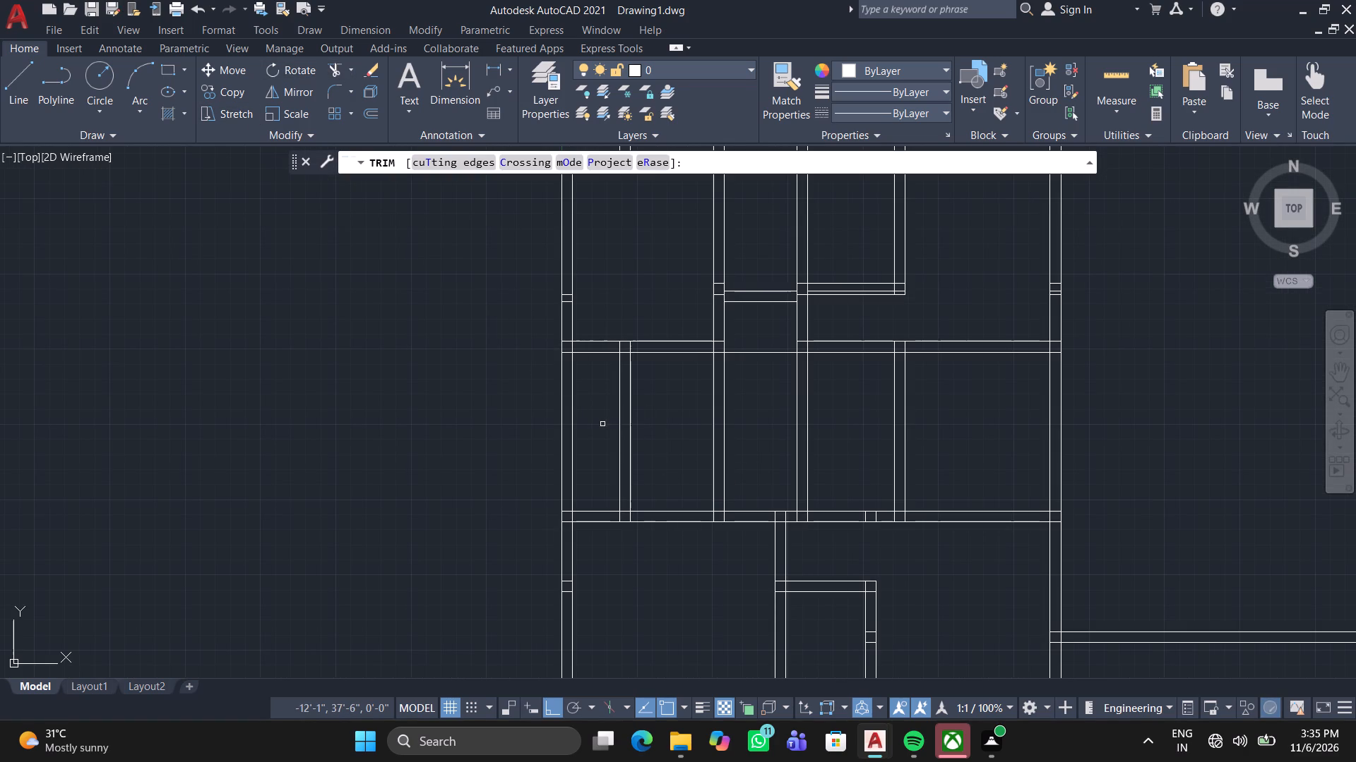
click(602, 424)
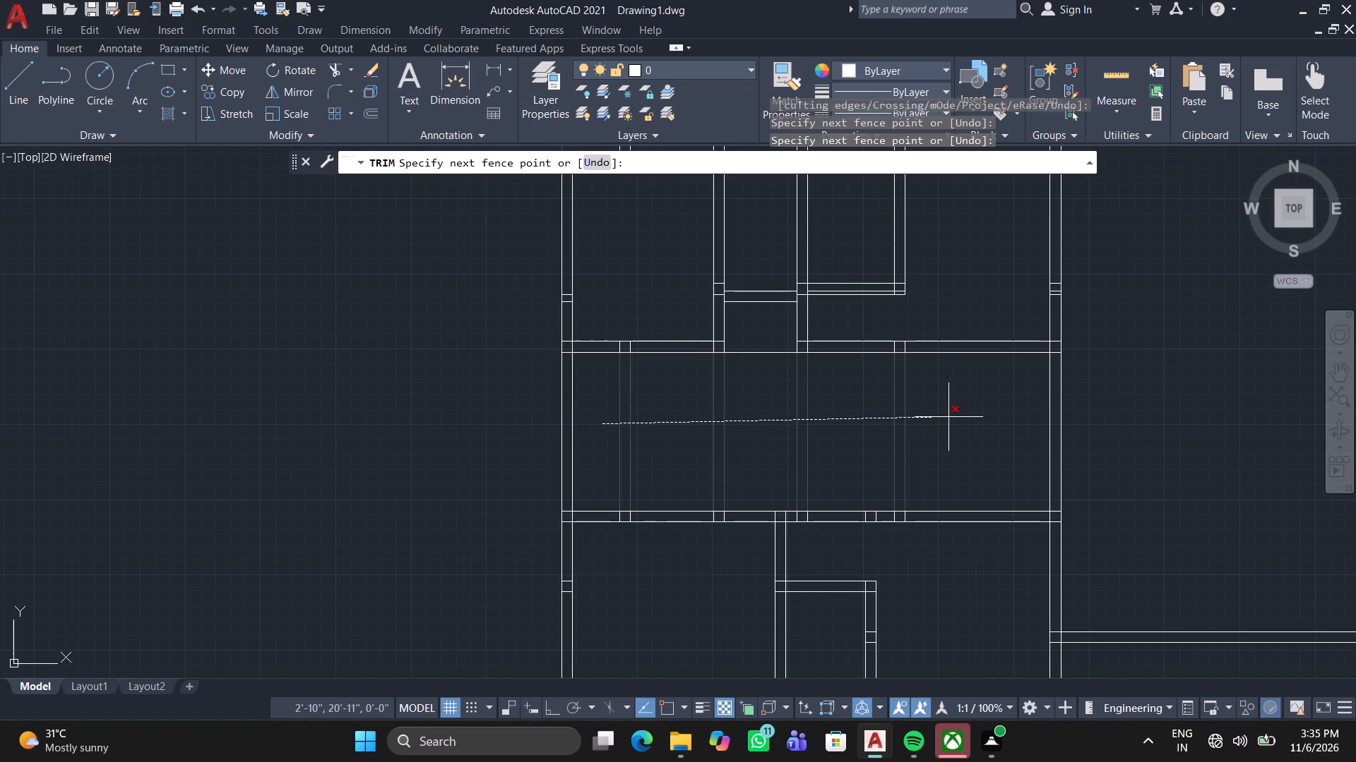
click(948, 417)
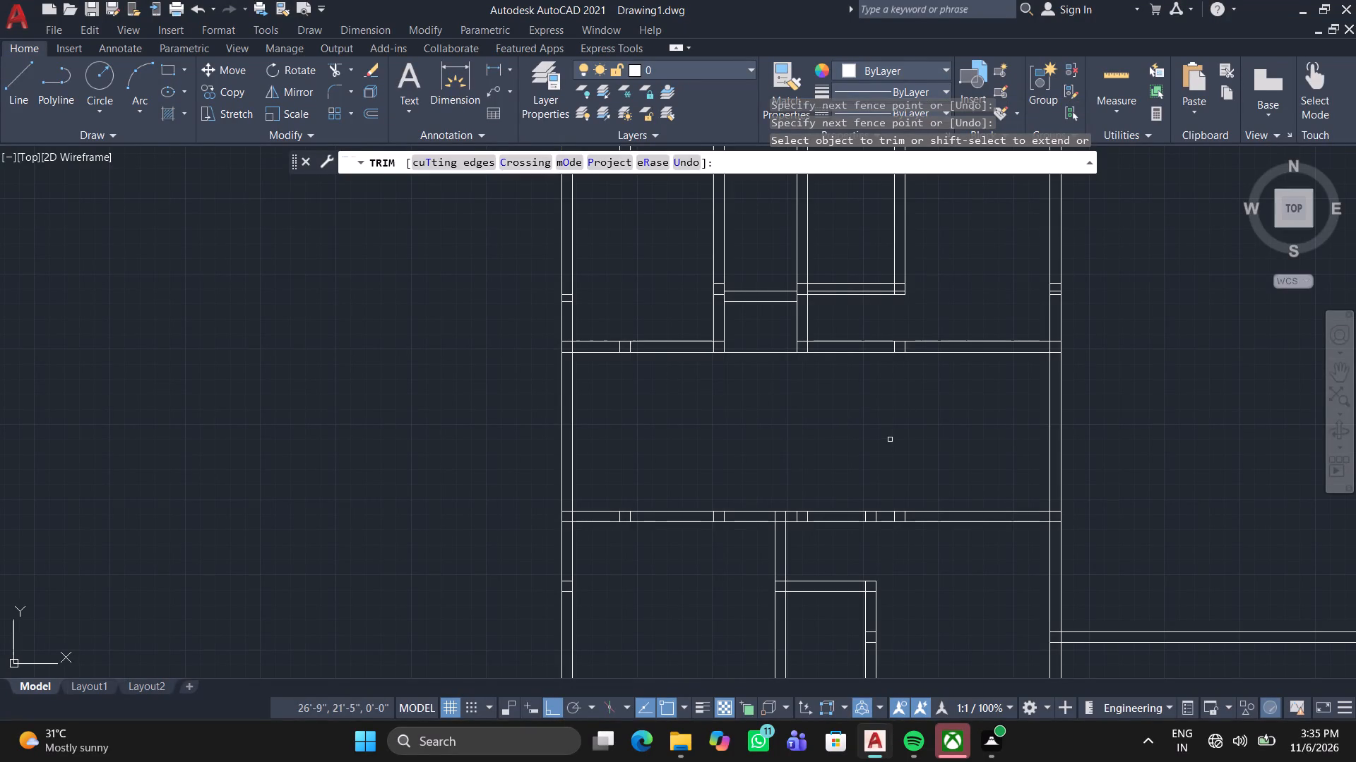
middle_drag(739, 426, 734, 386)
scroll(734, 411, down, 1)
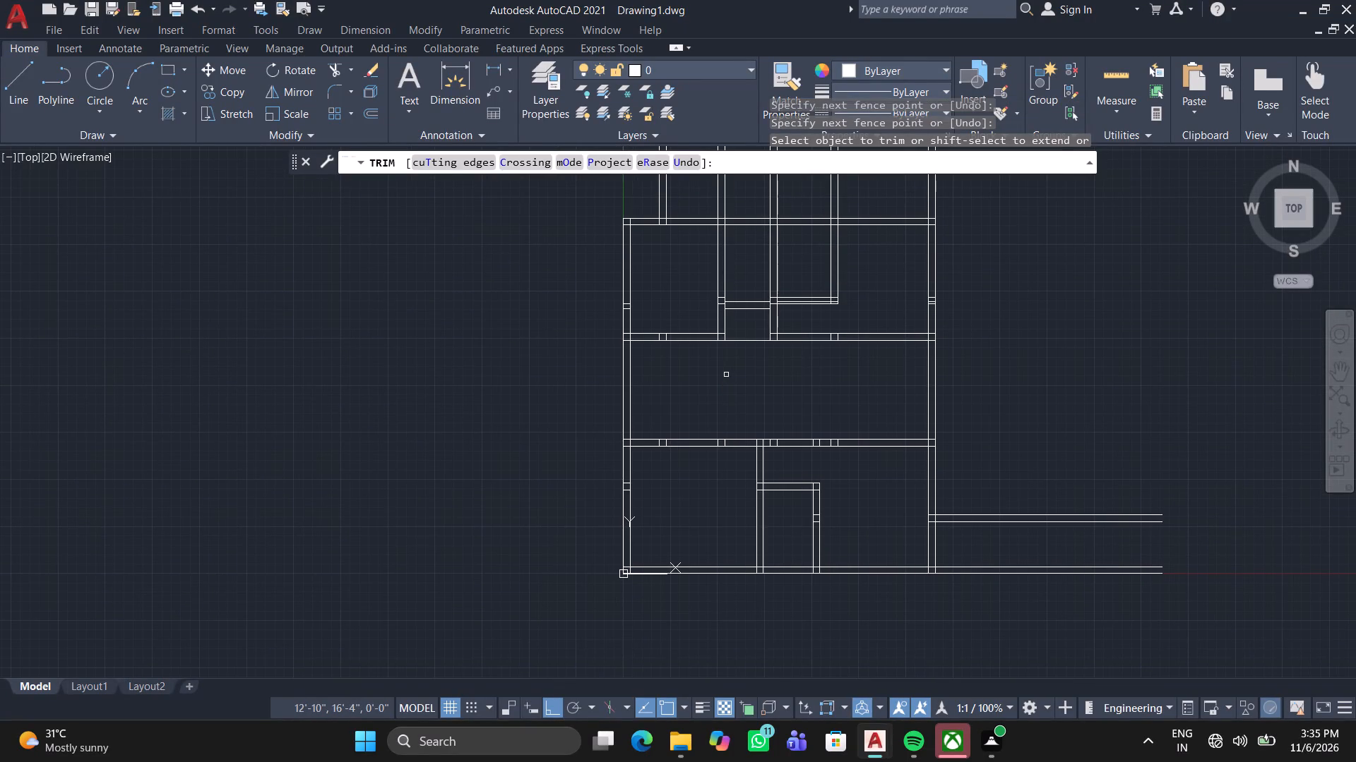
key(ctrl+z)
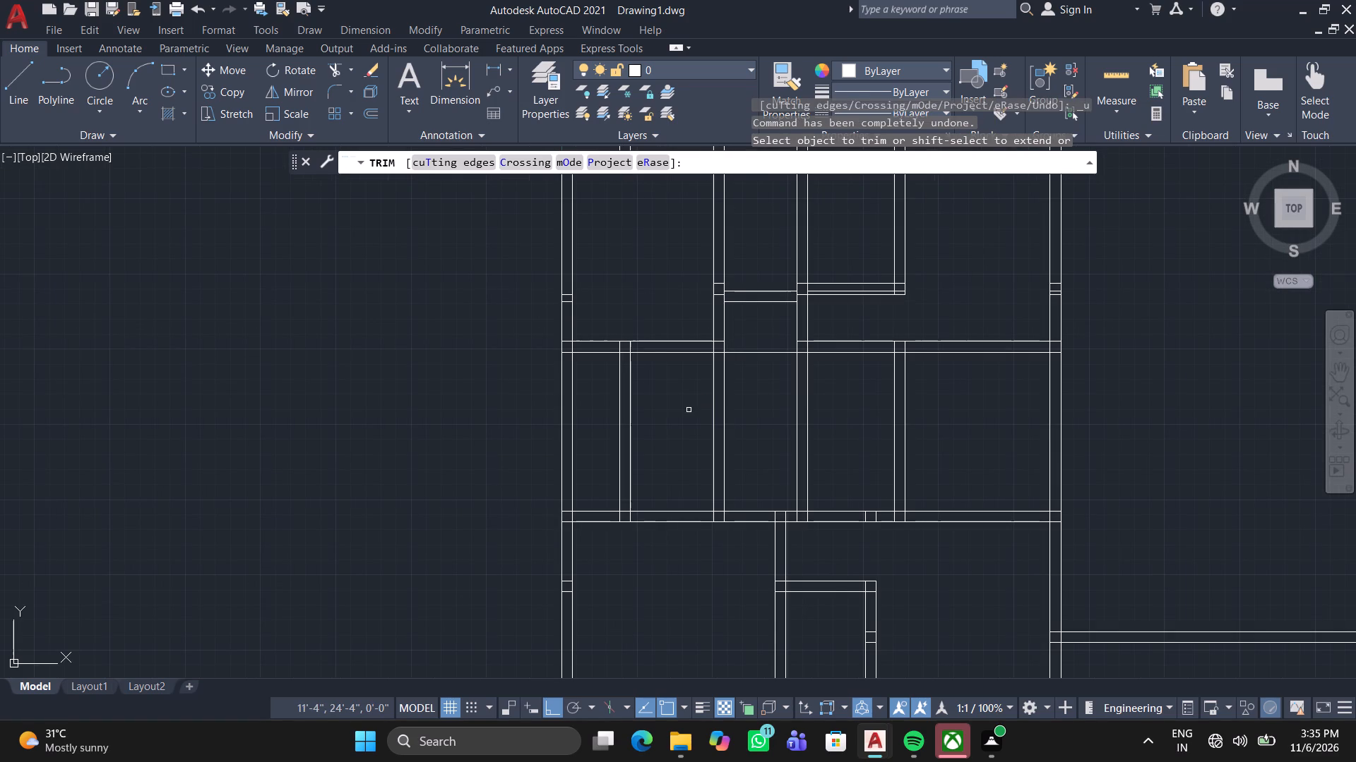
Trim the three interior vertical walls right of the leftmost one across the row below the lower horizontal wall.
double_click(689, 411)
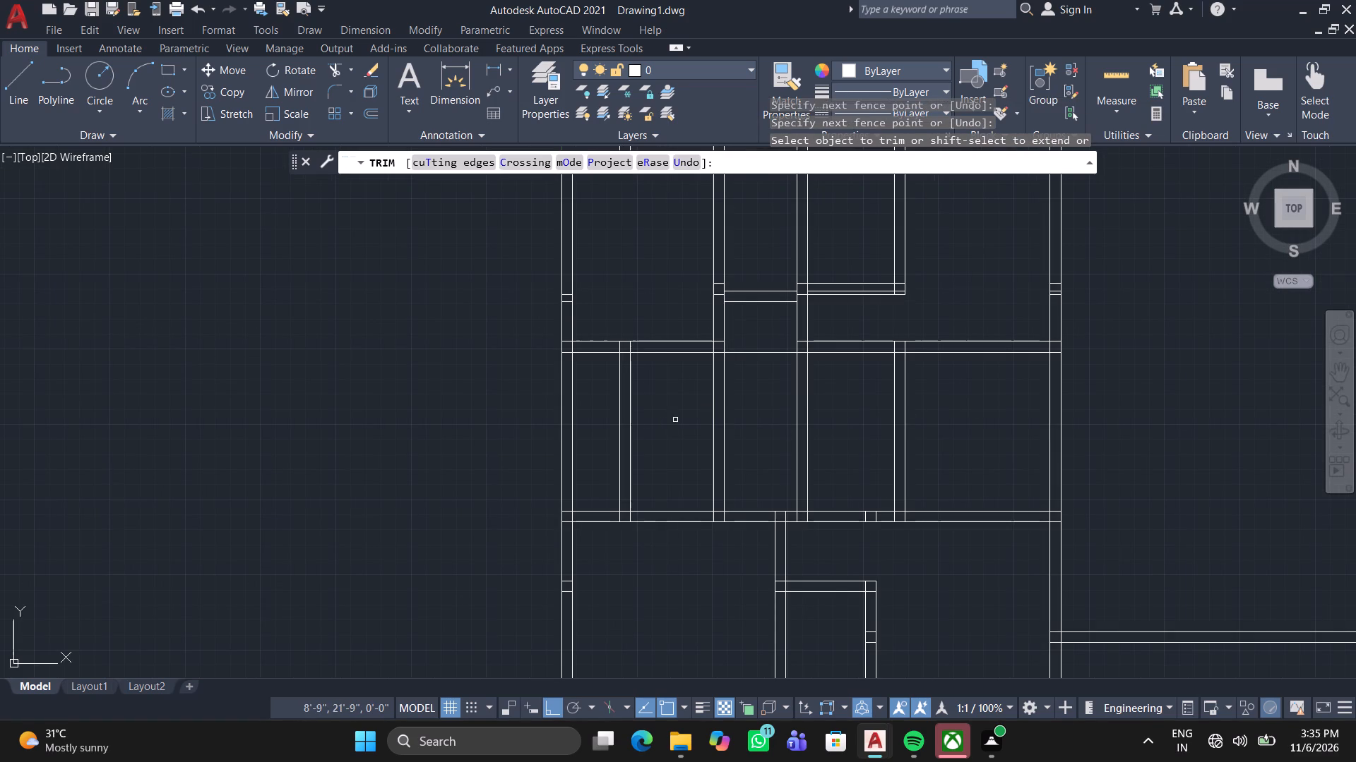
click(683, 418)
click(955, 419)
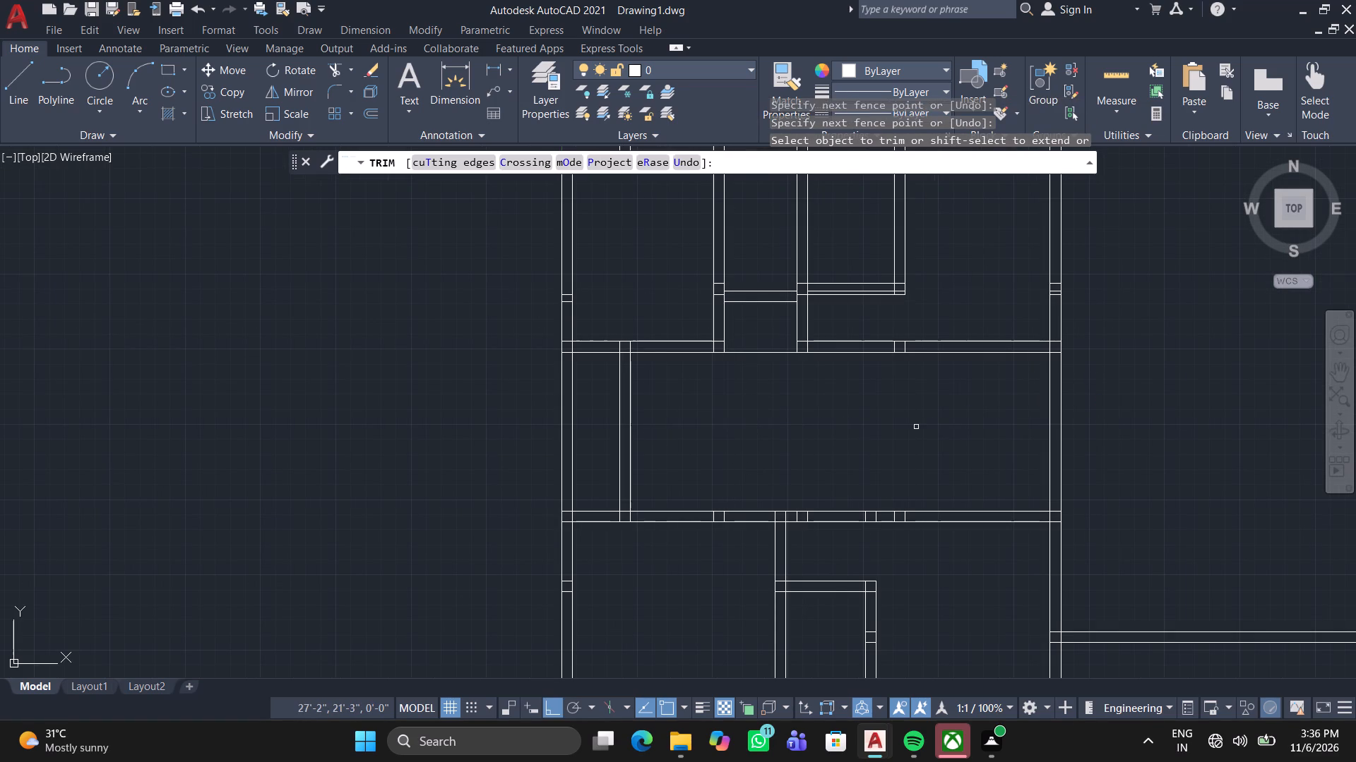
Trim both lines of the left outer wall in the row with the single remaining interior vertical wall.
middle_drag(908, 424, 904, 412)
scroll(908, 423, down, 1)
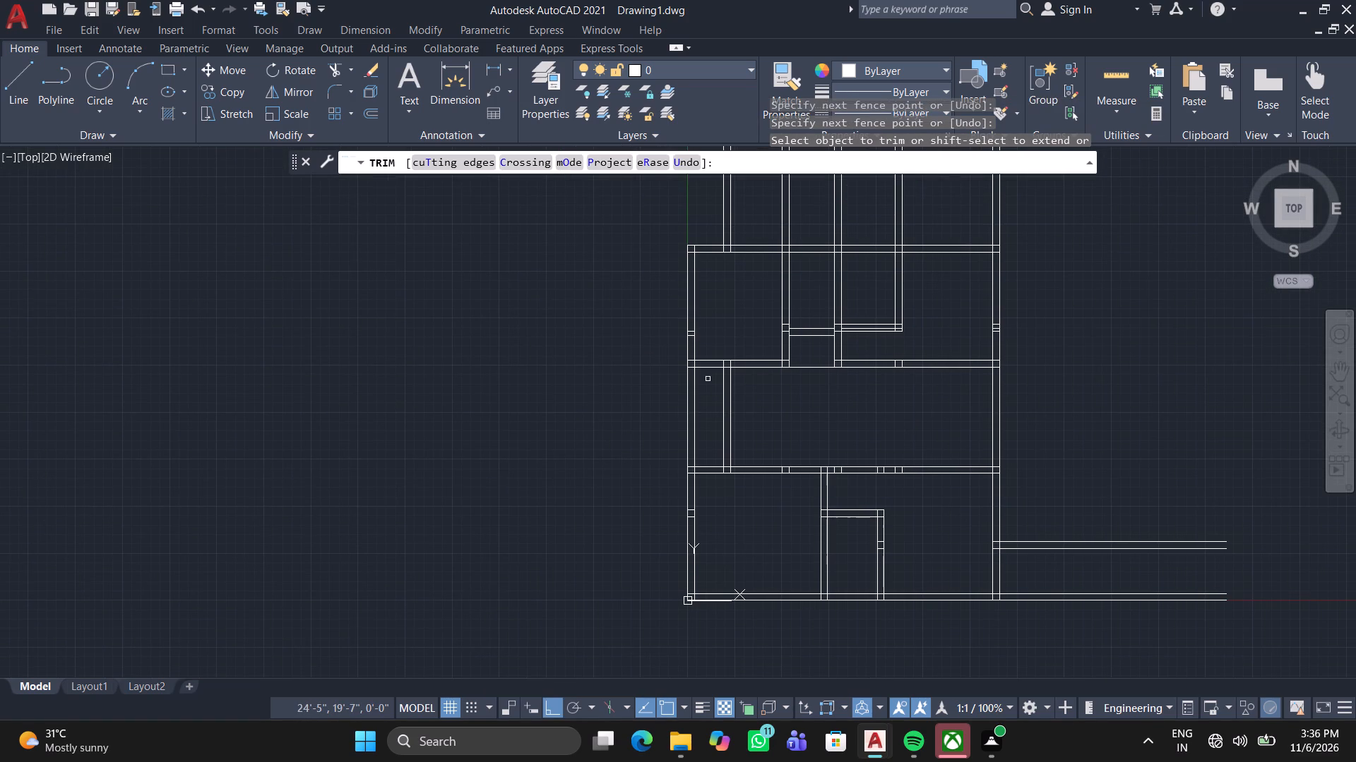
scroll(675, 408, up, 2)
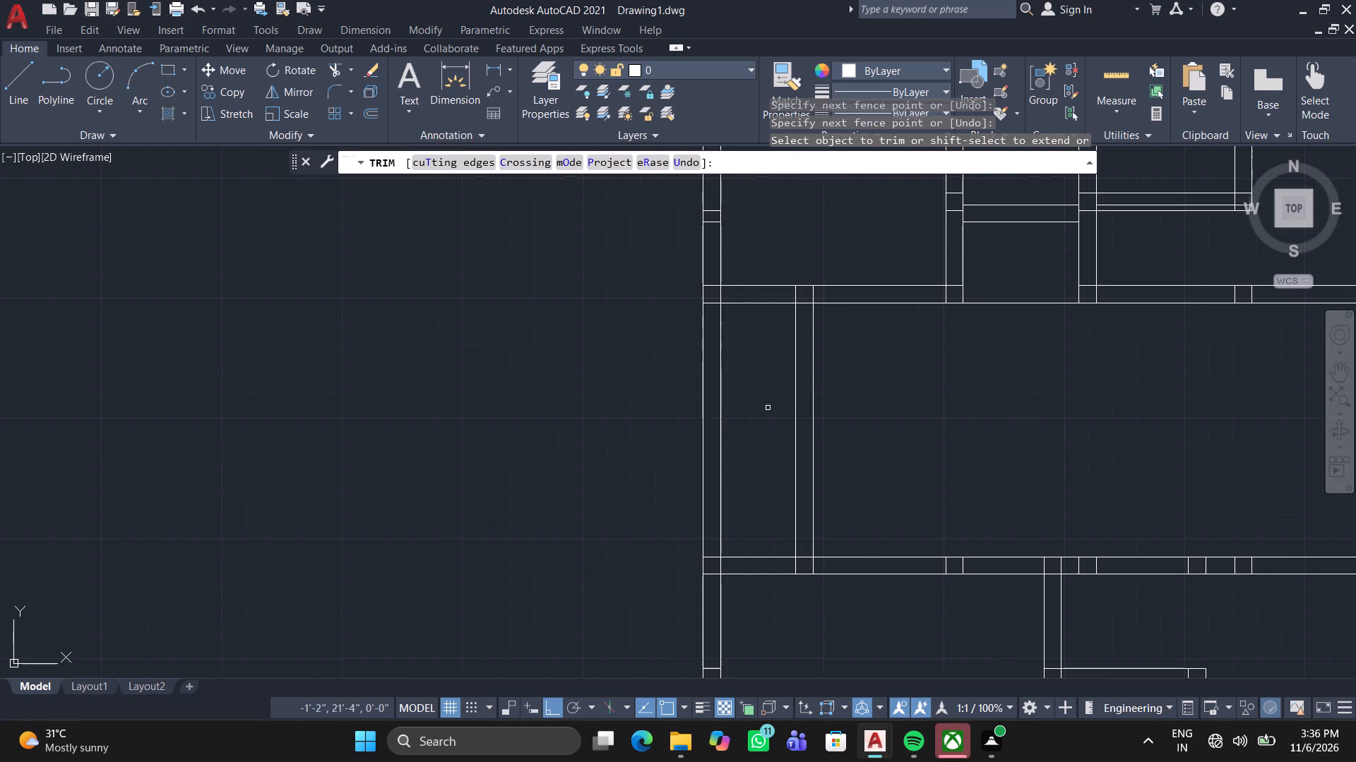
click(763, 406)
click(647, 437)
Trim away the two horizontal walls that extend beyond the right outer wall at the bottom of the plan.
scroll(648, 415, down, 1)
middle_drag(648, 417, 553, 398)
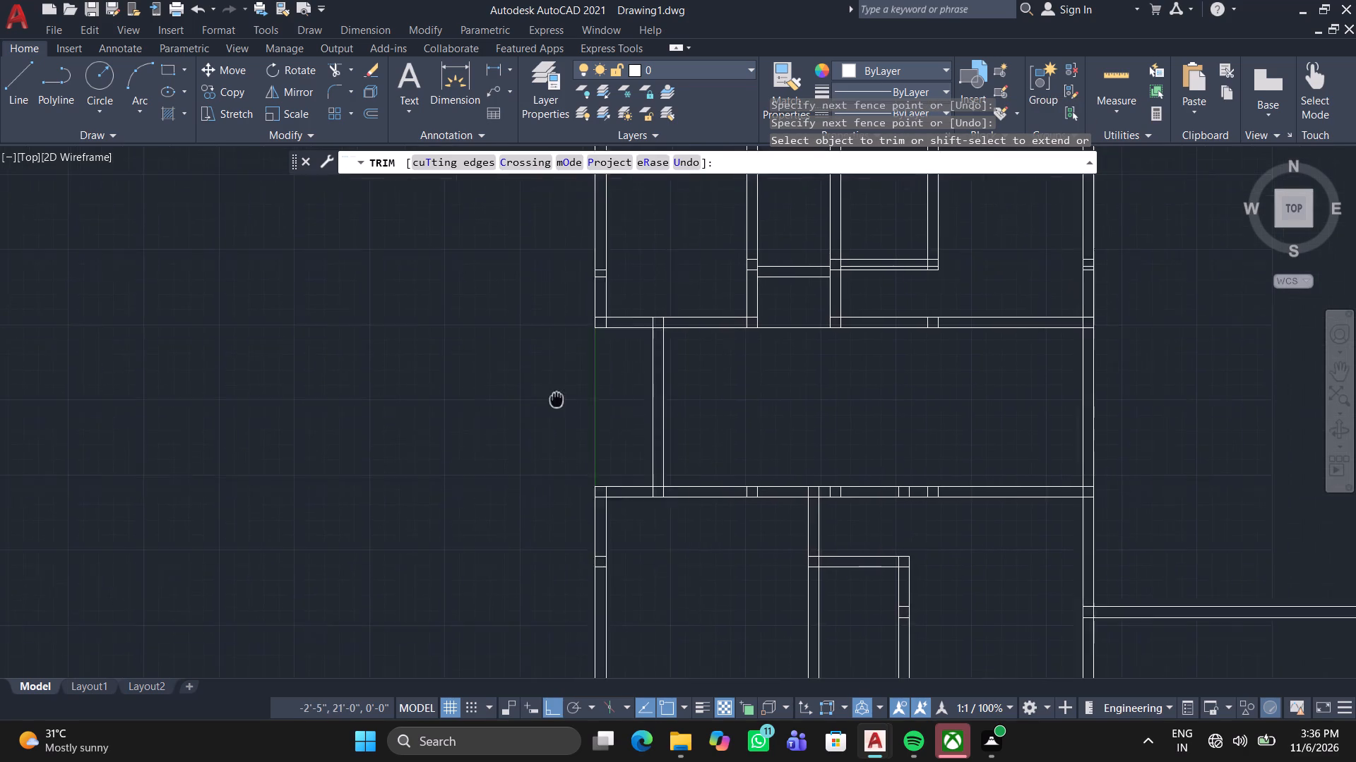
middle_drag(553, 398, 376, 368)
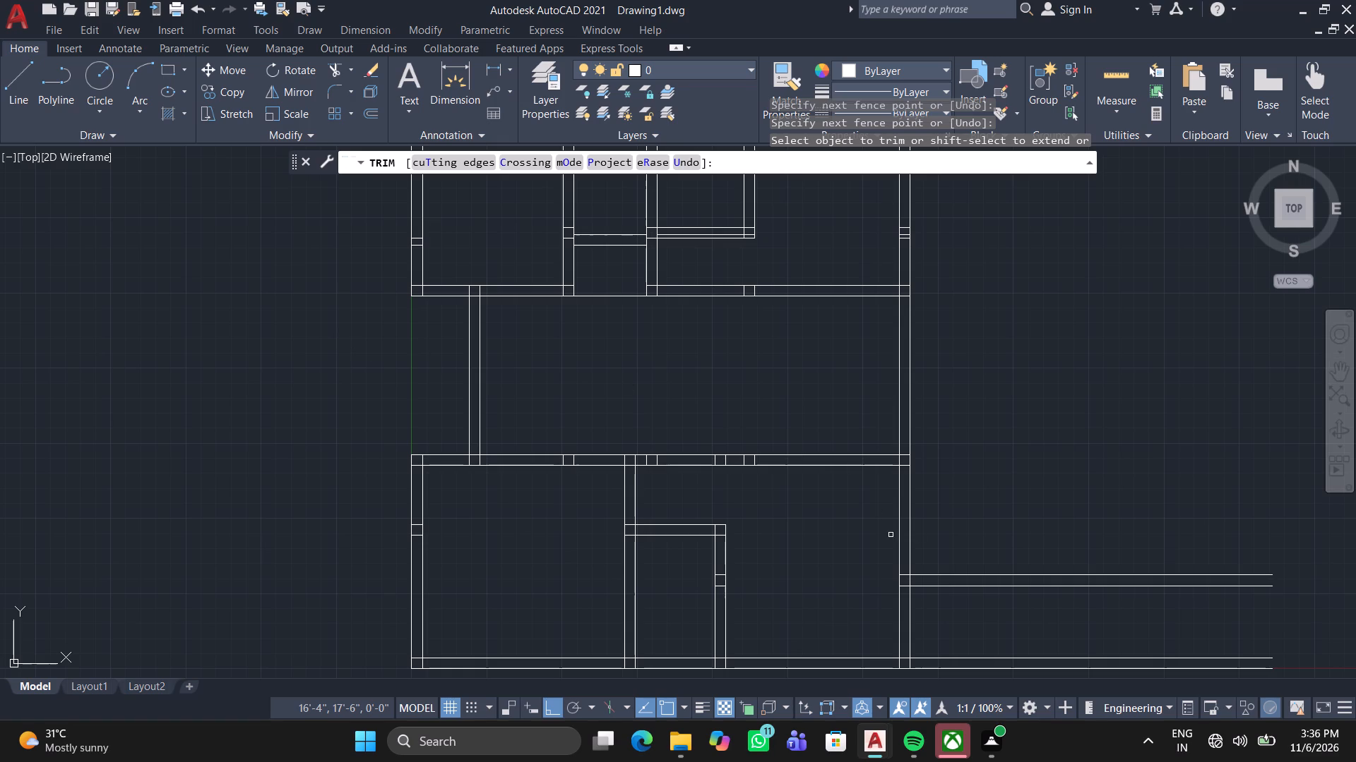
middle_drag(872, 538, 703, 377)
scroll(682, 411, up, 2)
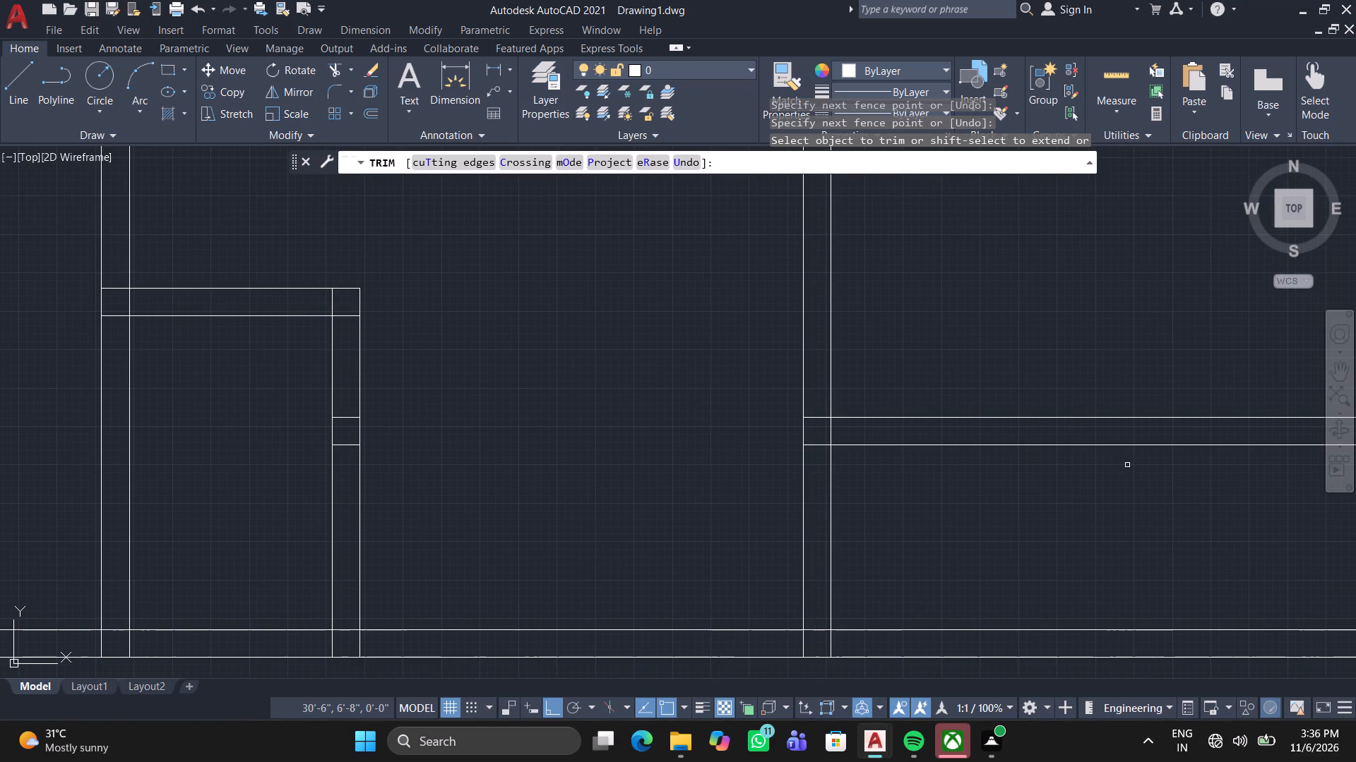
middle_drag(1124, 468, 654, 334)
scroll(1120, 468, down, 1)
click(670, 459)
click(658, 277)
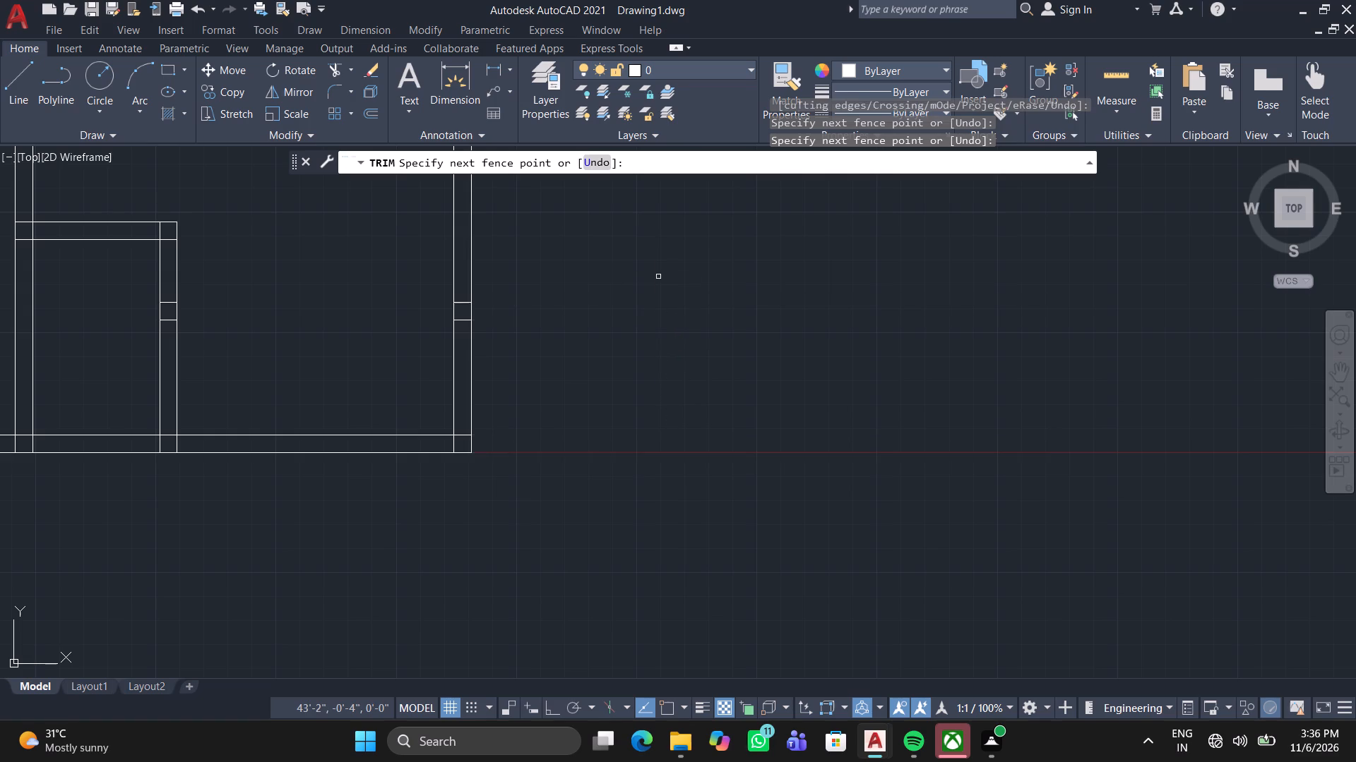
Trim away all the vertical wall lines that extend above the top horizontal wall of the plan.
scroll(654, 292, down, 2)
middle_drag(654, 305, 734, 526)
middle_drag(506, 307, 518, 522)
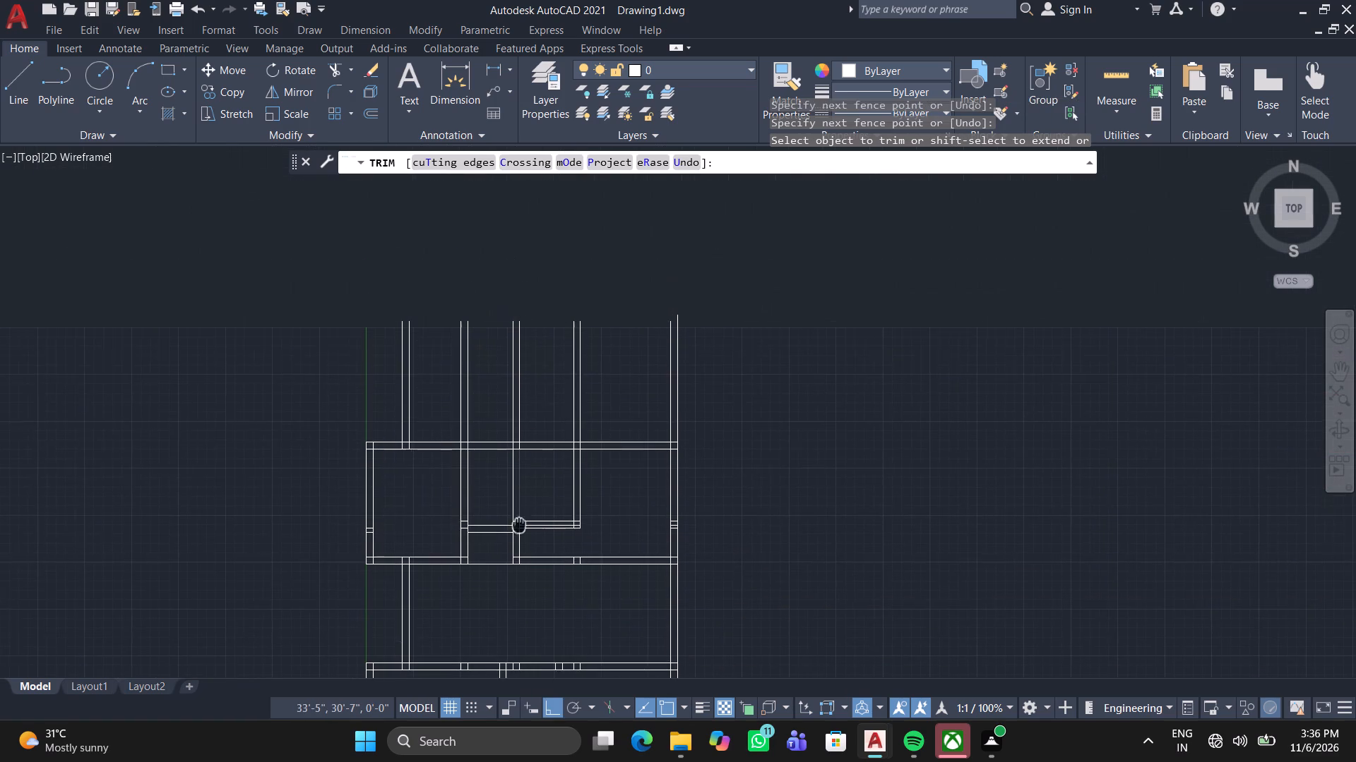
click(347, 368)
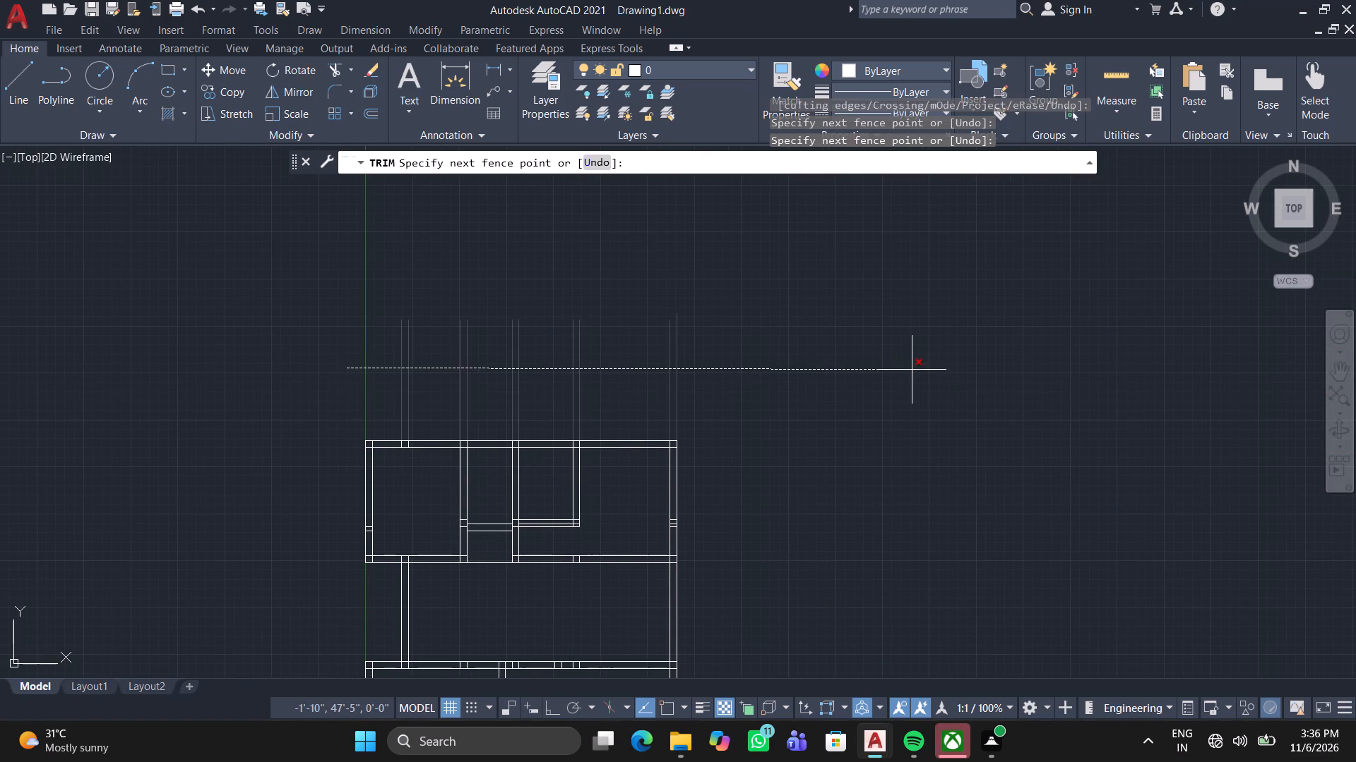
click(912, 370)
From the middle row's vertical wall at the lower horizontal wall, draw lines 5'7" left, 11' up, and right to the upper-left room's outer corner.
middle_drag(814, 368, 847, 216)
middle_drag(741, 516, 823, 401)
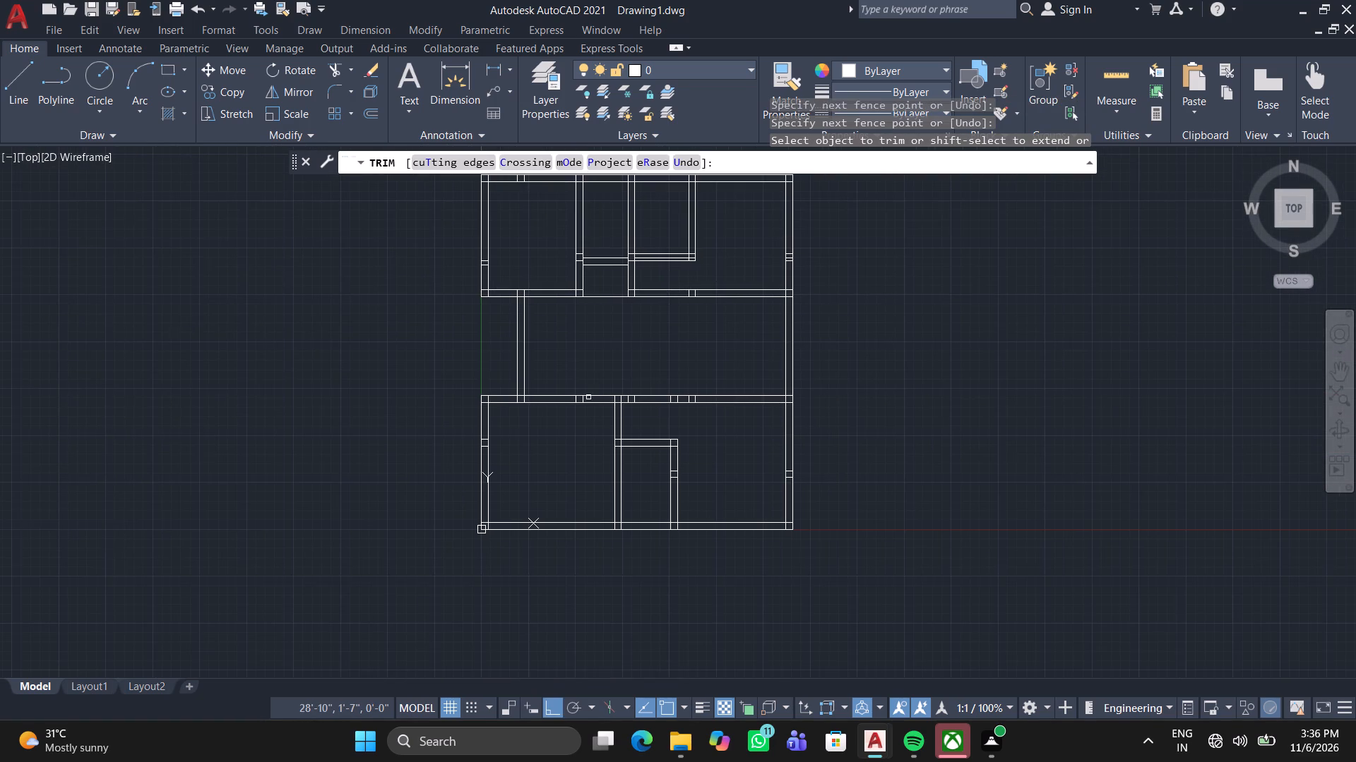
click(8, 98)
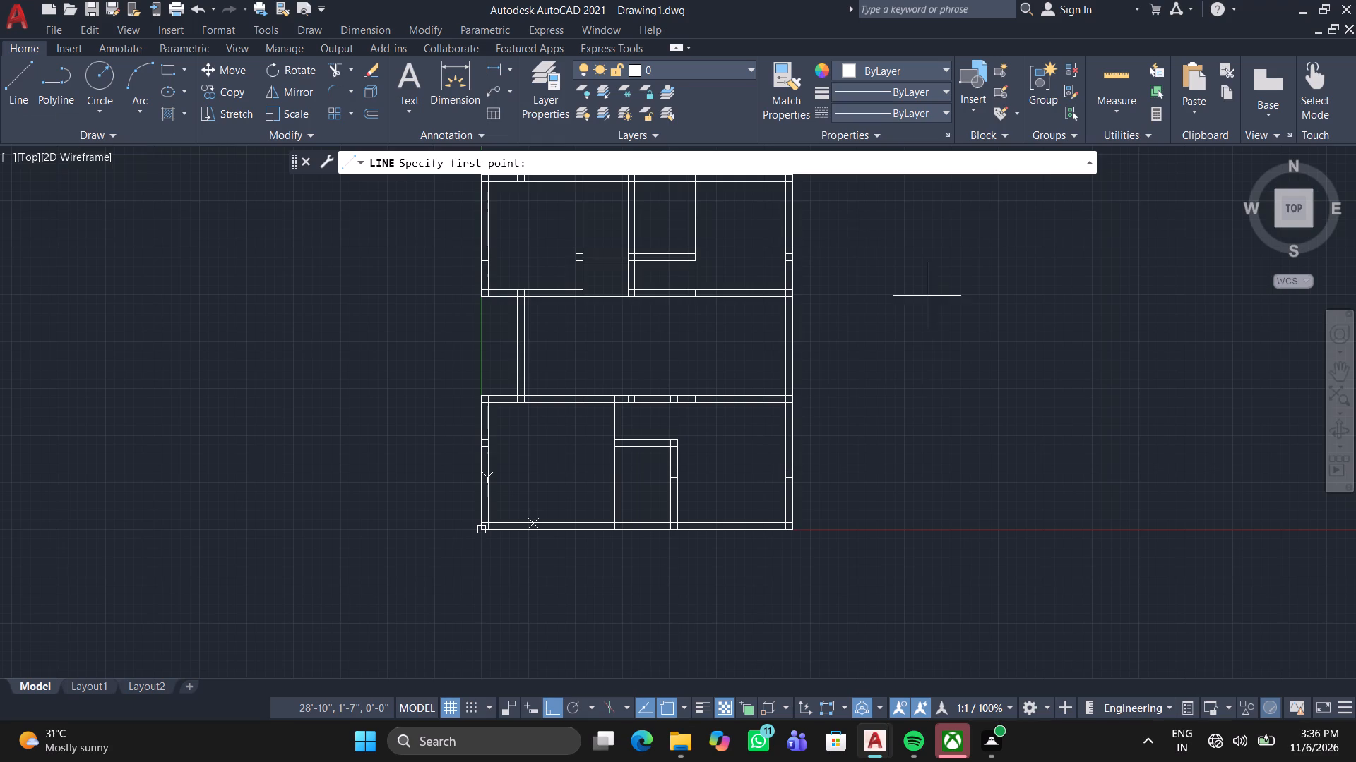
scroll(479, 365, up, 3)
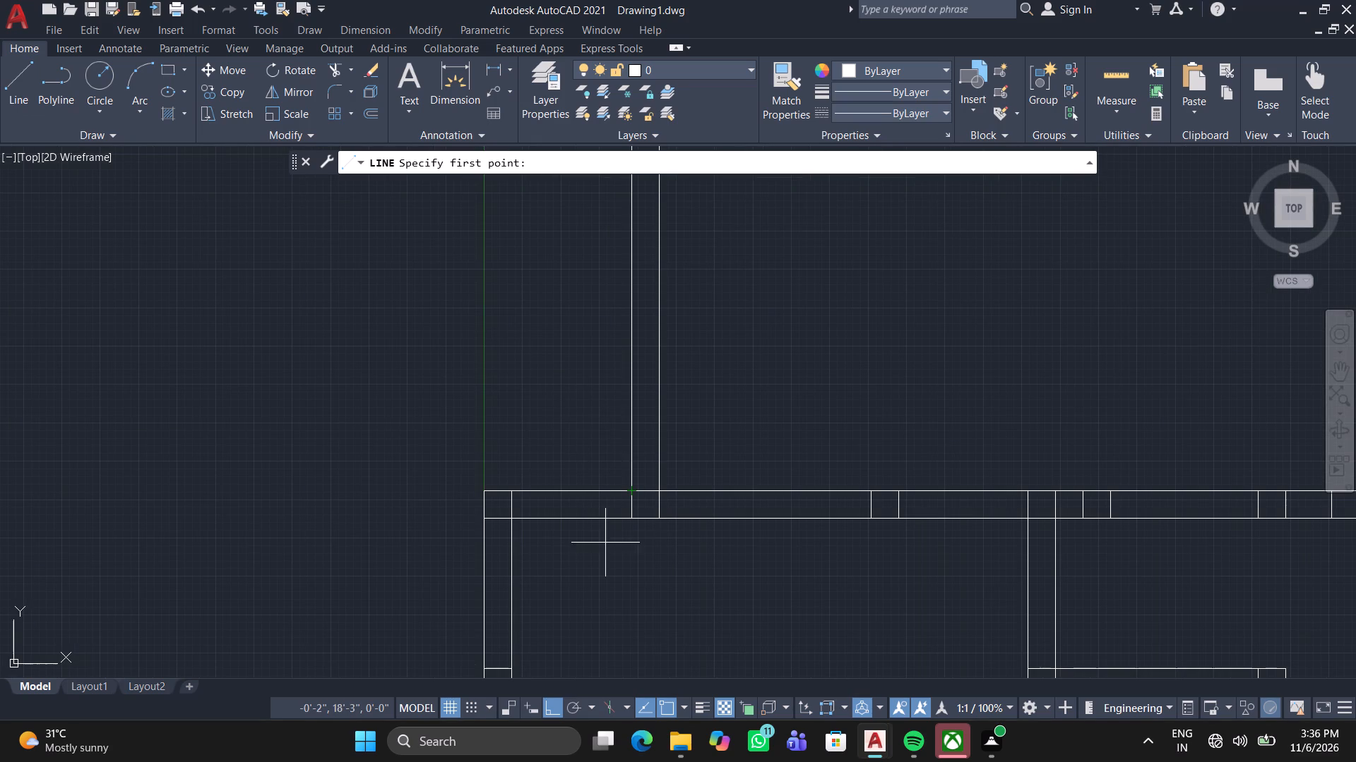
click(629, 491)
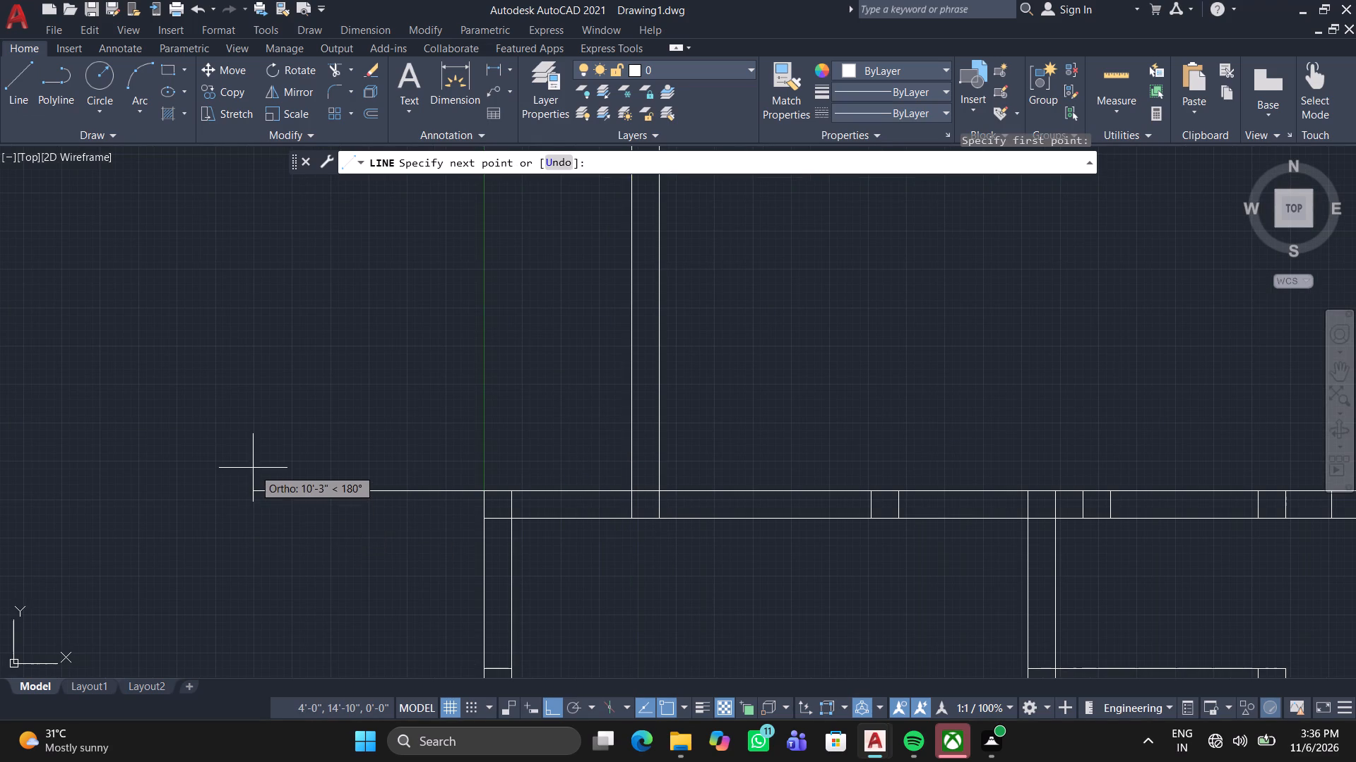
scroll(254, 471, up, 1)
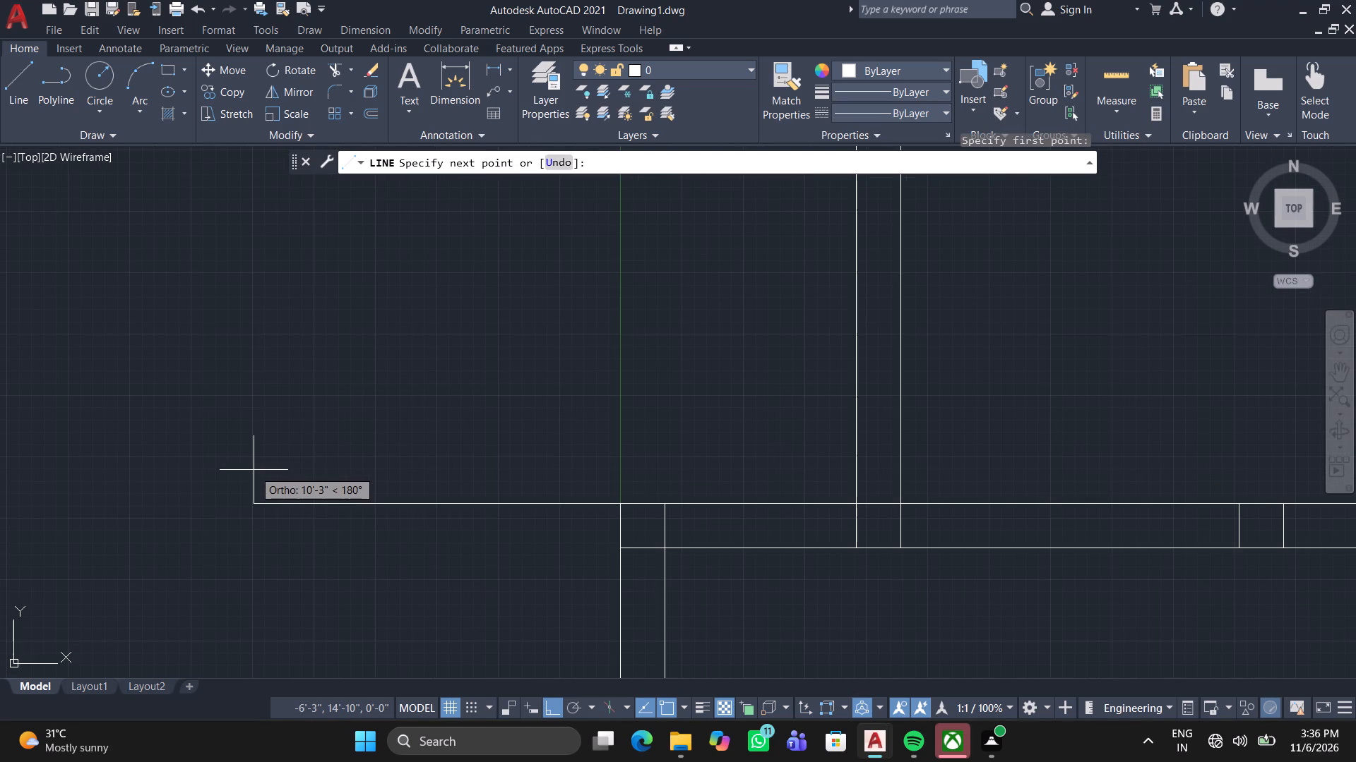
key(5)
key(apostrophe)
key(7)
key(Return)
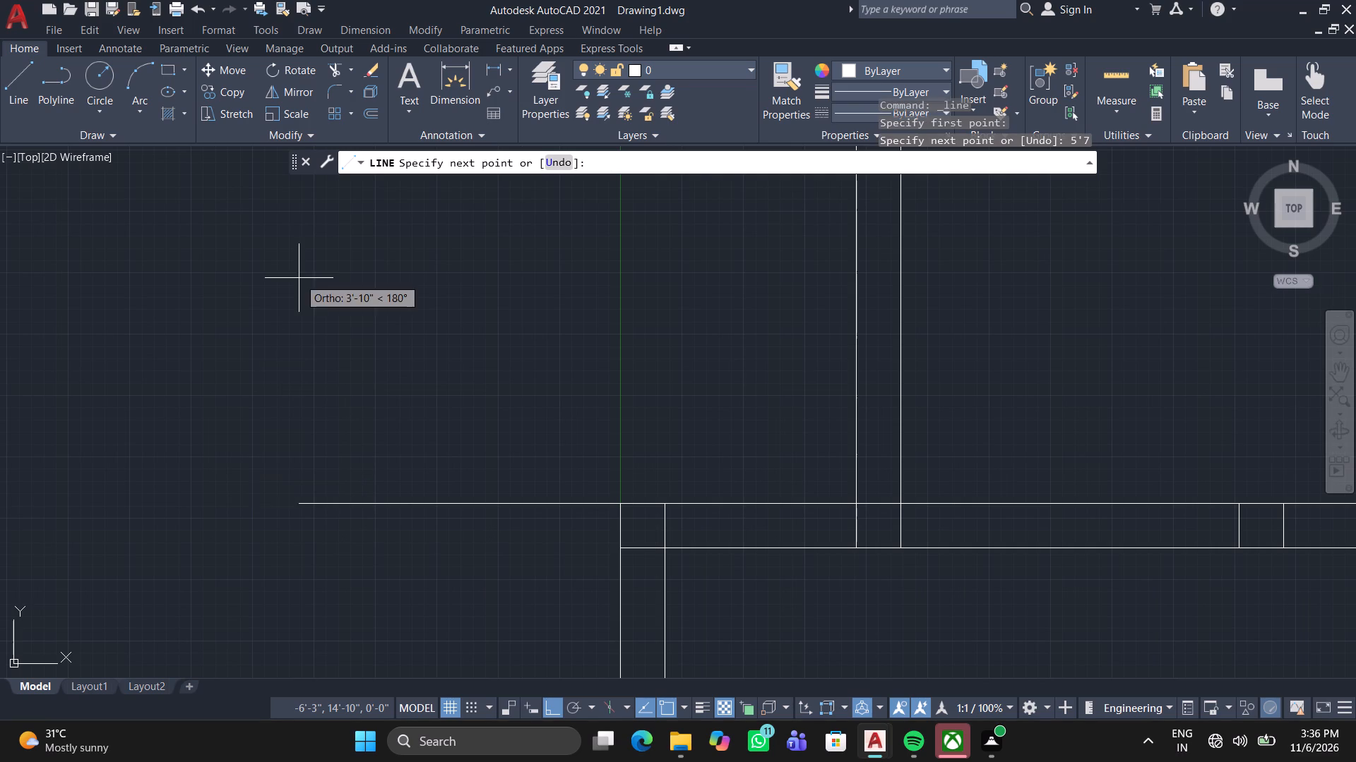
middle_drag(660, 262, 634, 583)
scroll(633, 528, down, 1)
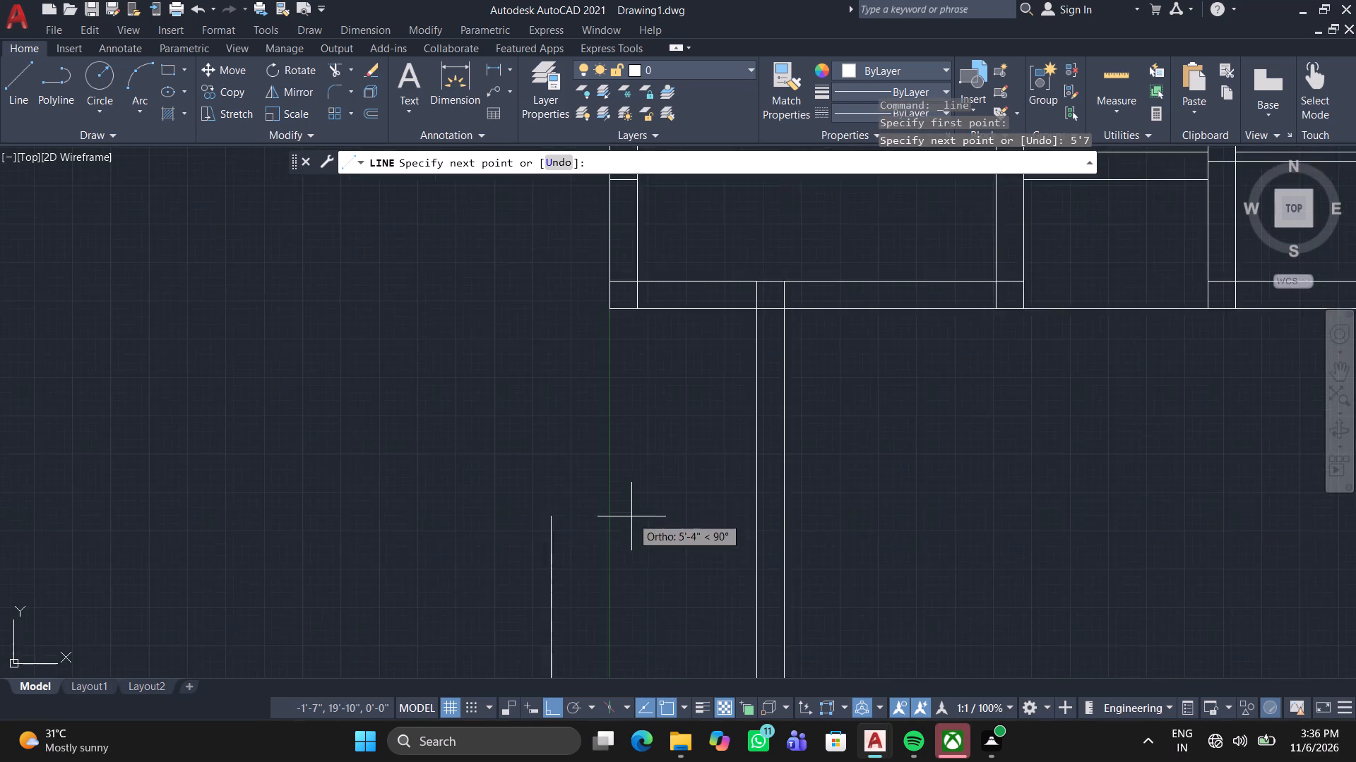
scroll(631, 516, down, 1)
scroll(626, 423, up, 2)
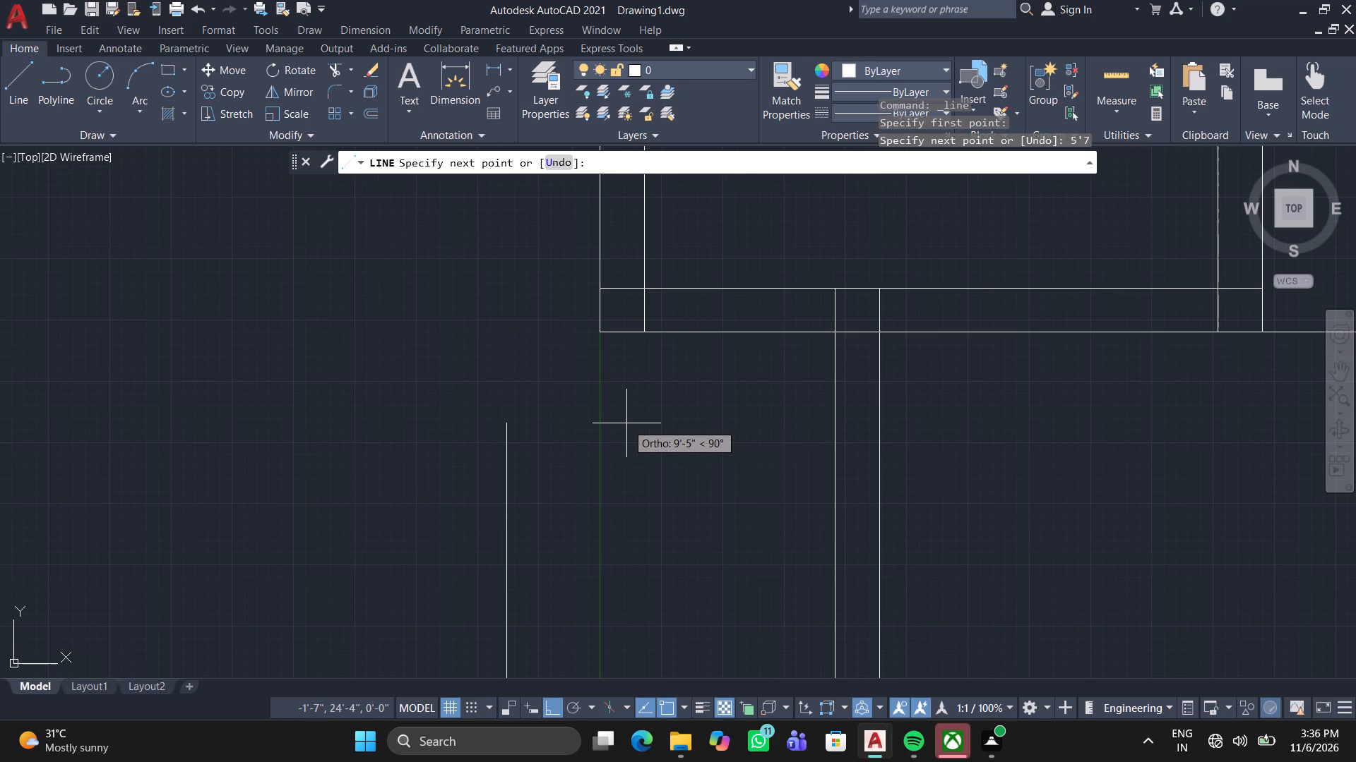
text(11)
key(apostrophe)
key(Return)
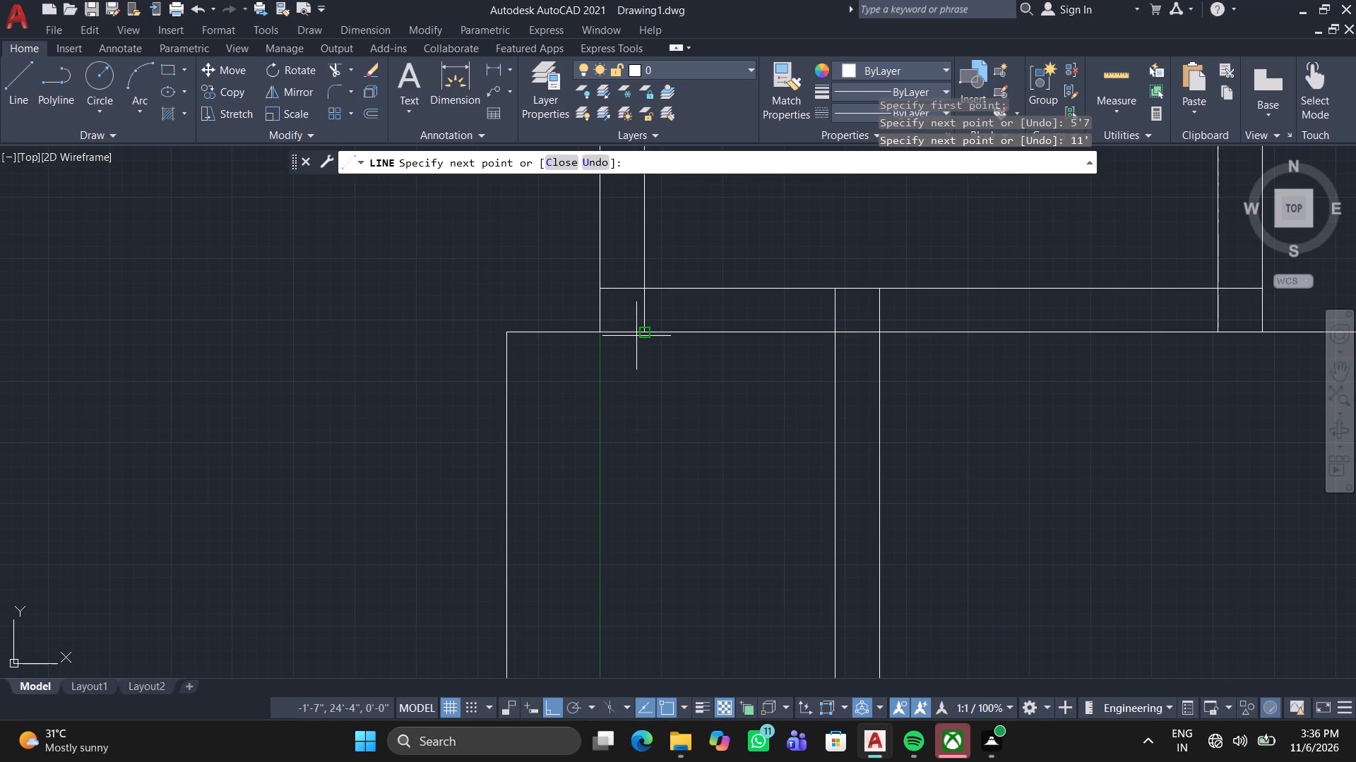
click(595, 332)
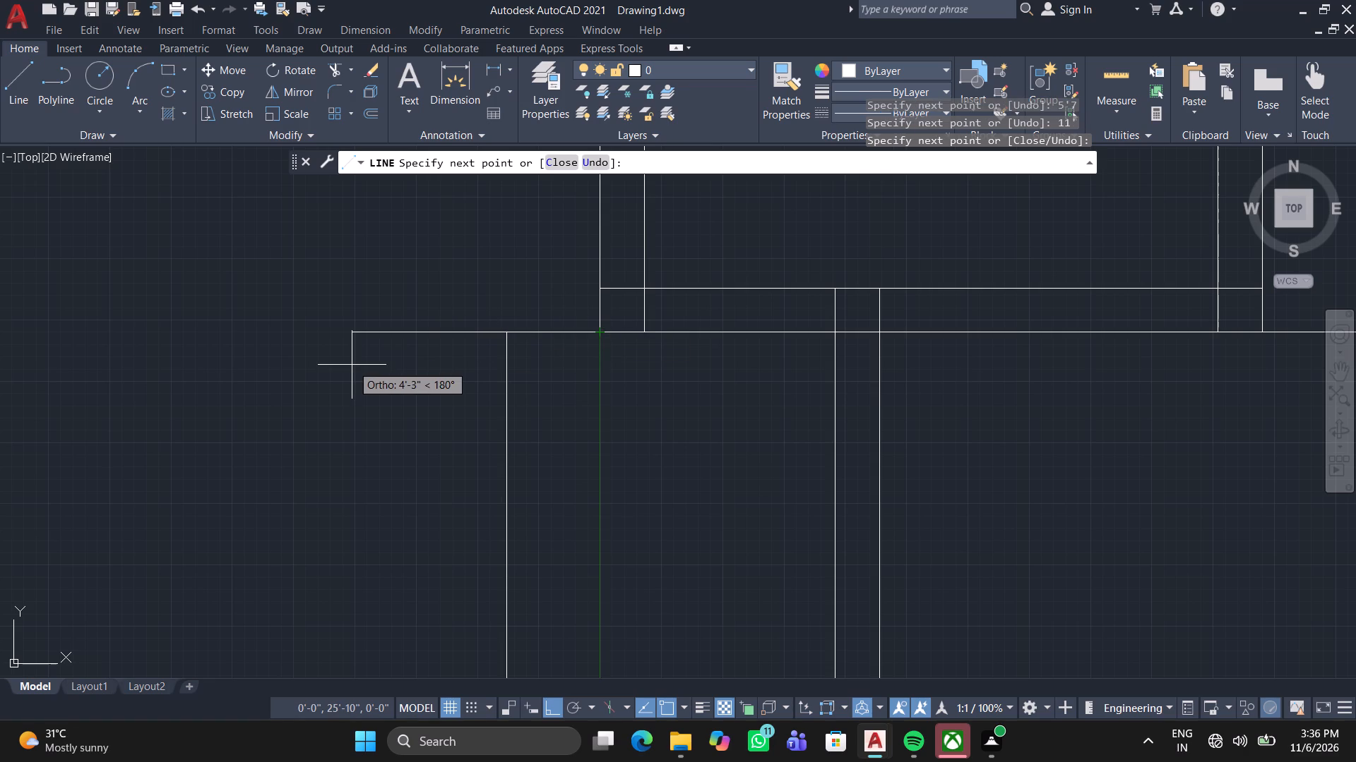
key(Escape)
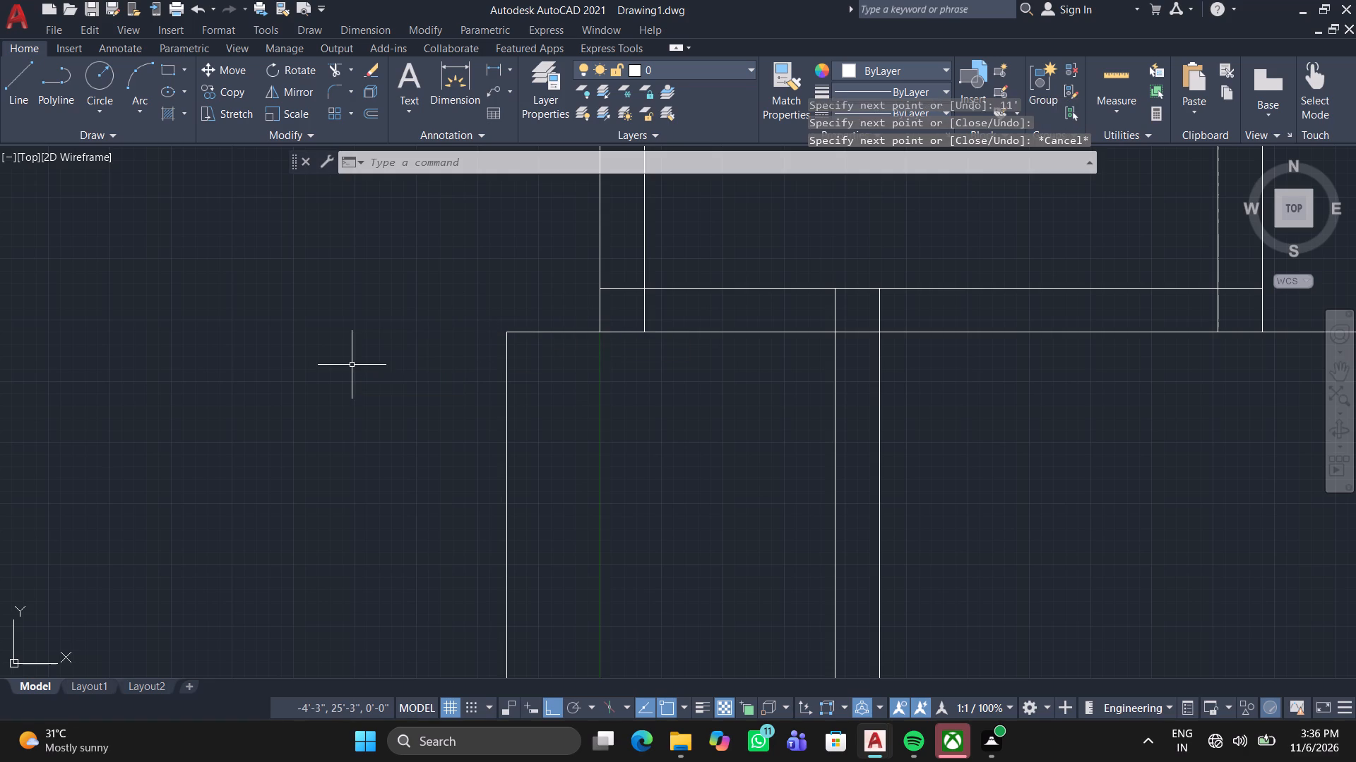
Draw a rectangle from the left projection's upper outer corner to where the middle row's vertical wall meets the lower horizontal wall.
scroll(461, 337, down, 3)
middle_drag(544, 376, 552, 377)
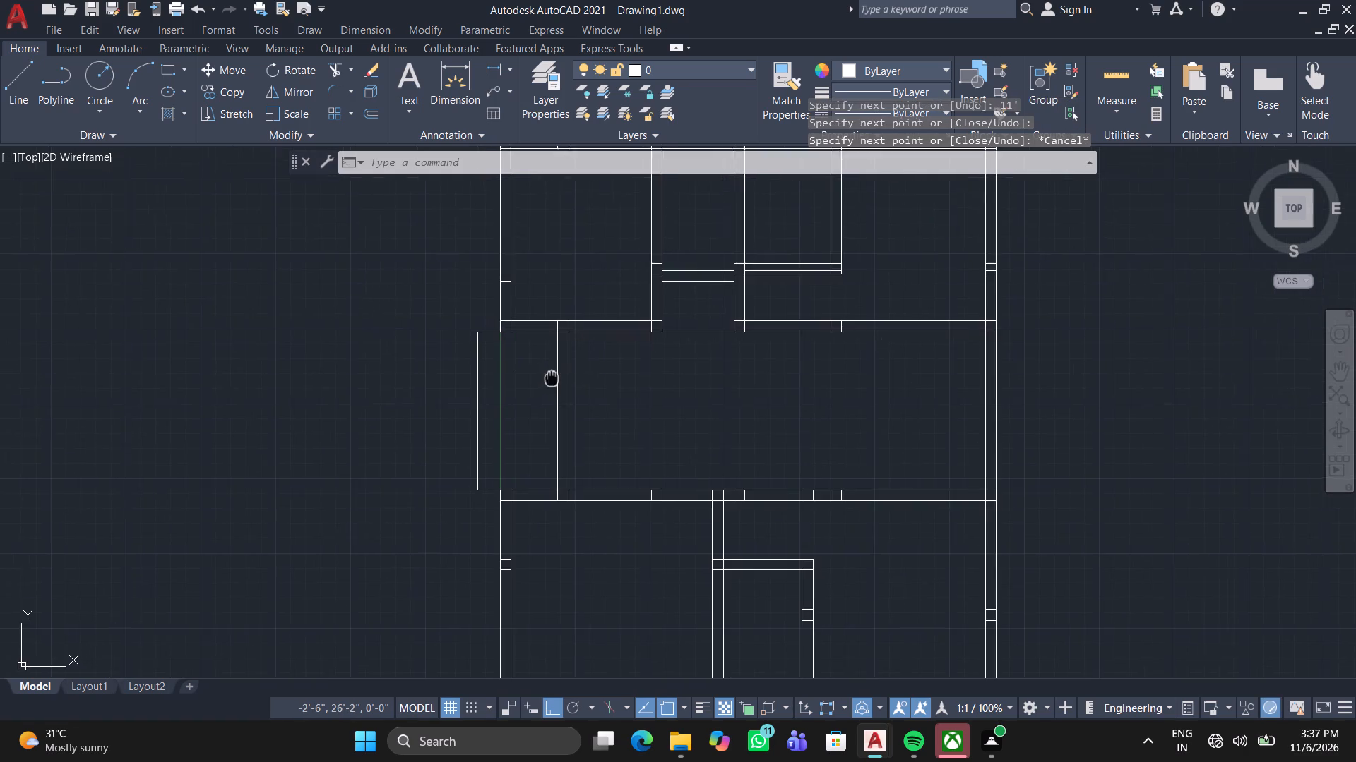
middle_drag(552, 377, 570, 329)
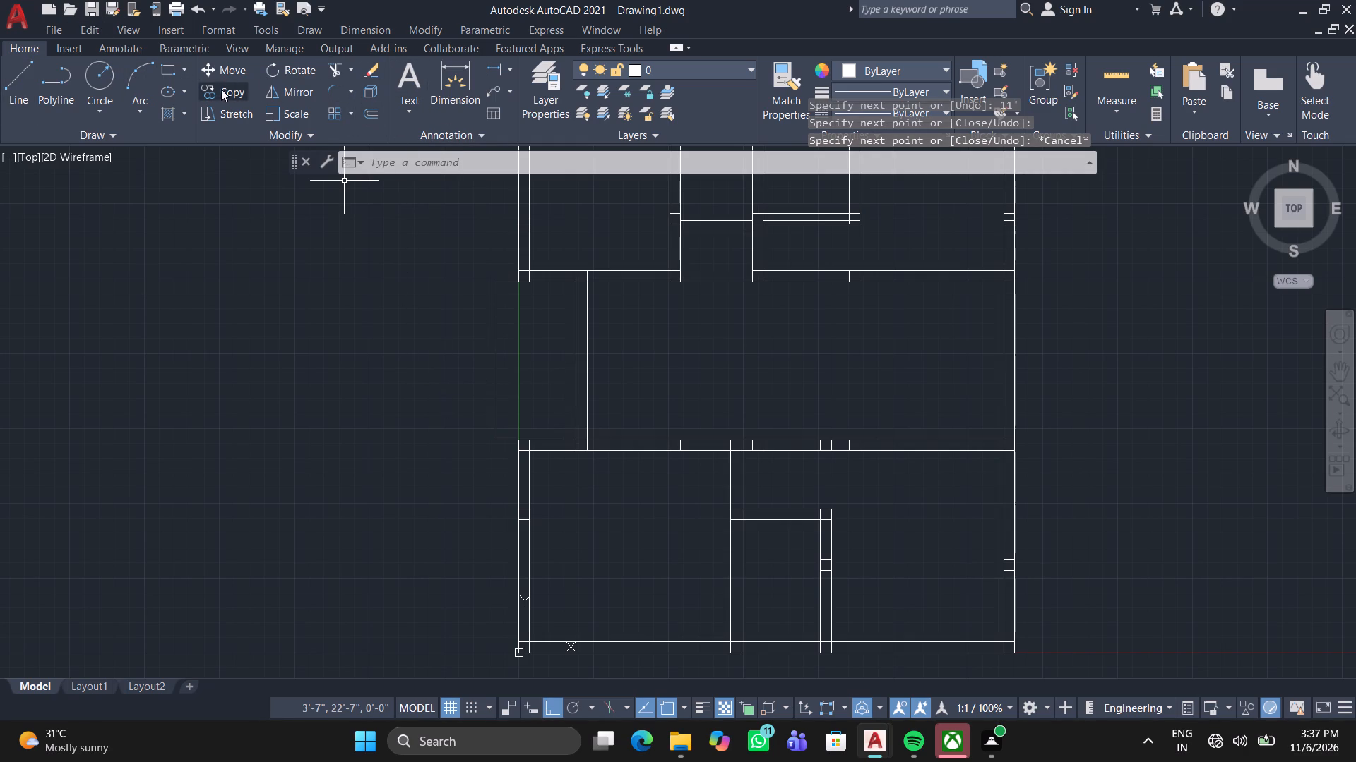
click(166, 73)
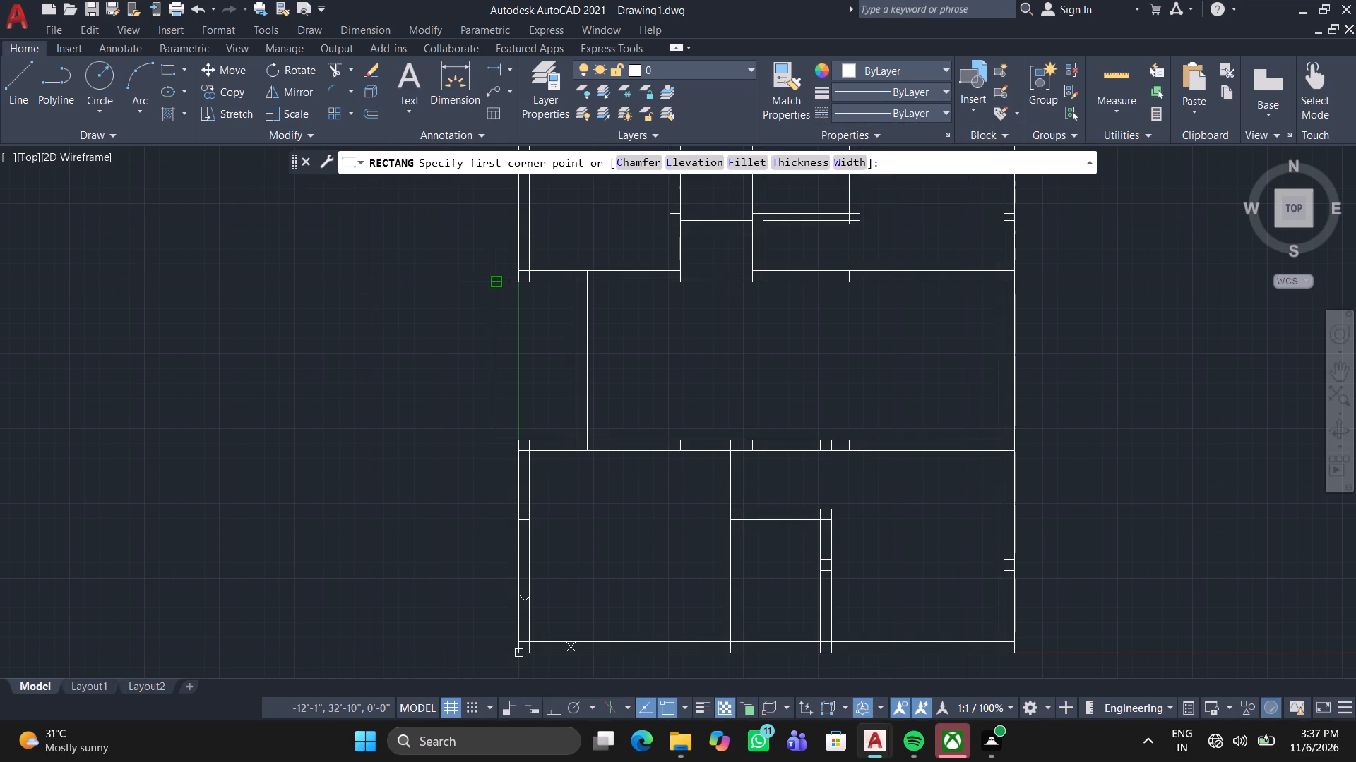
click(494, 286)
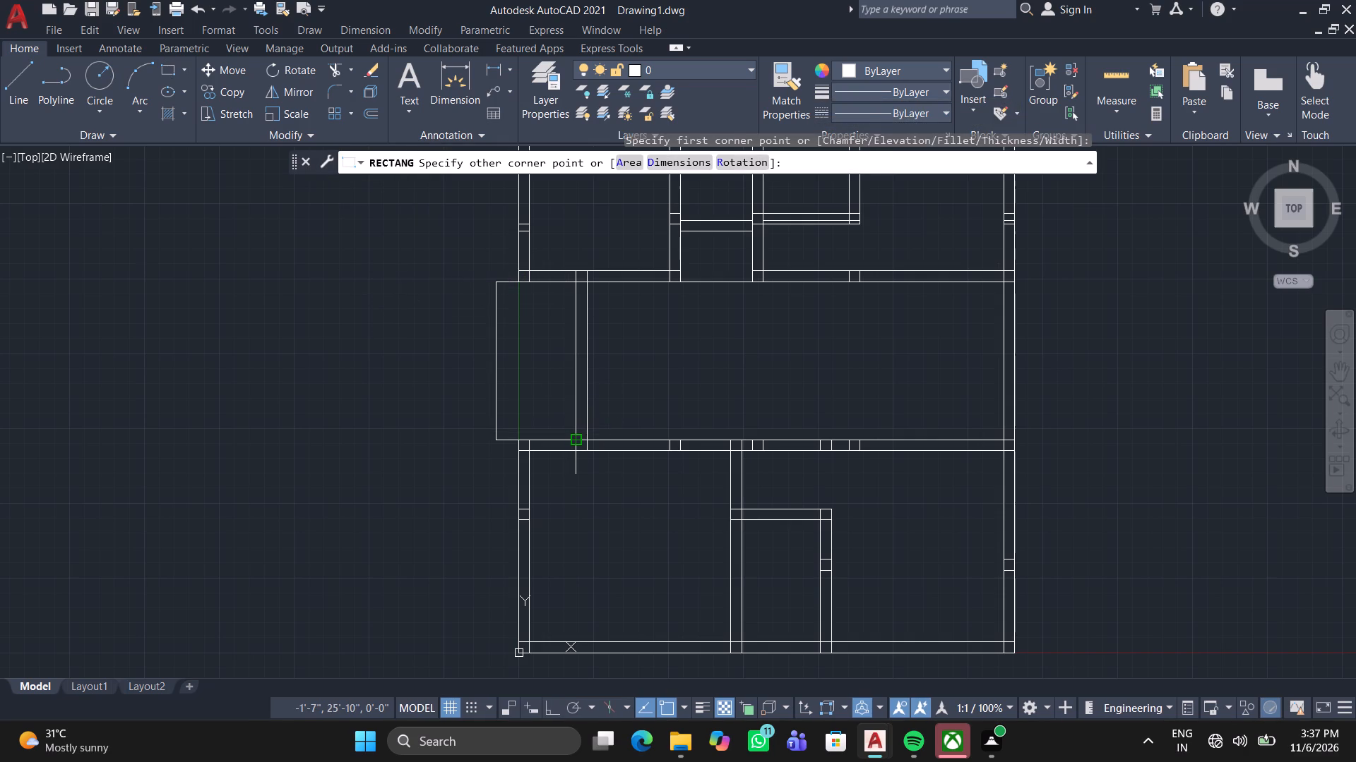
click(575, 435)
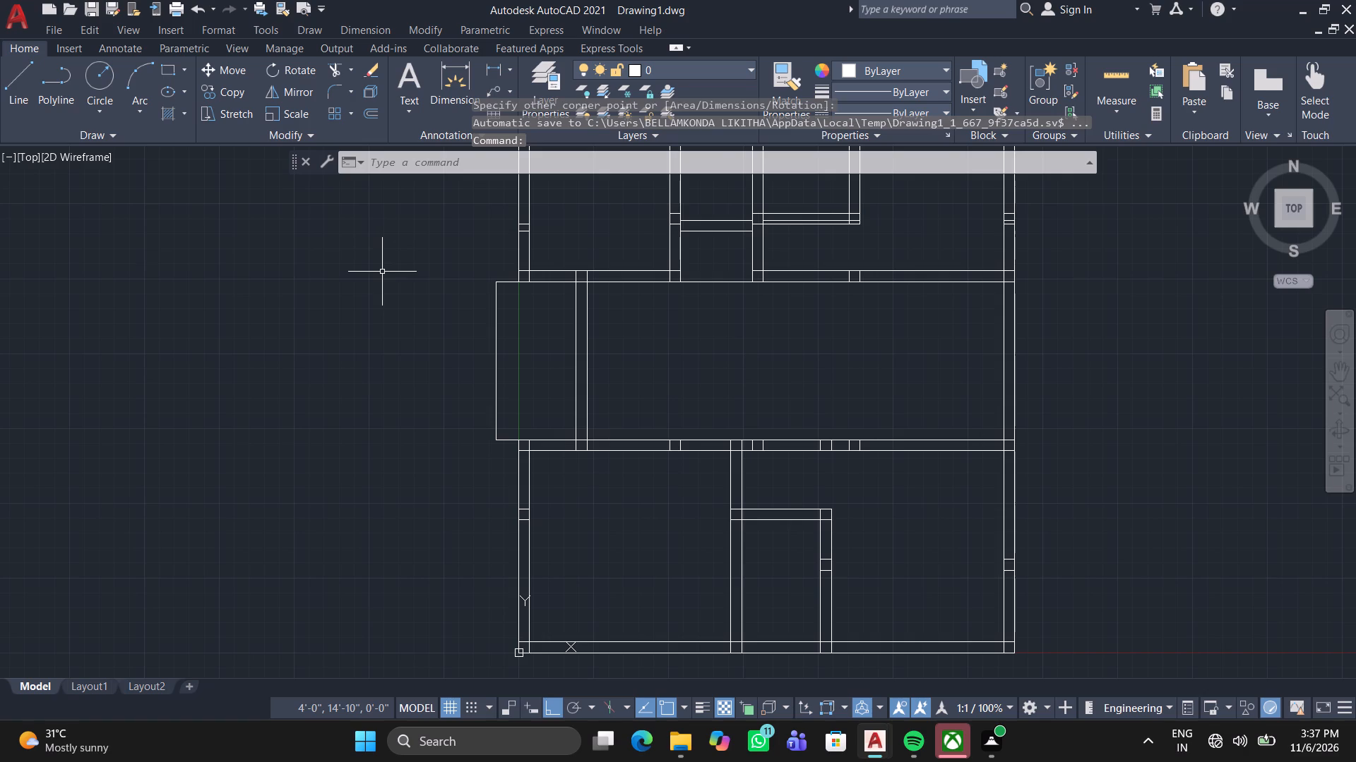
Offset the left projection's rectangle outward by 9".
click(377, 113)
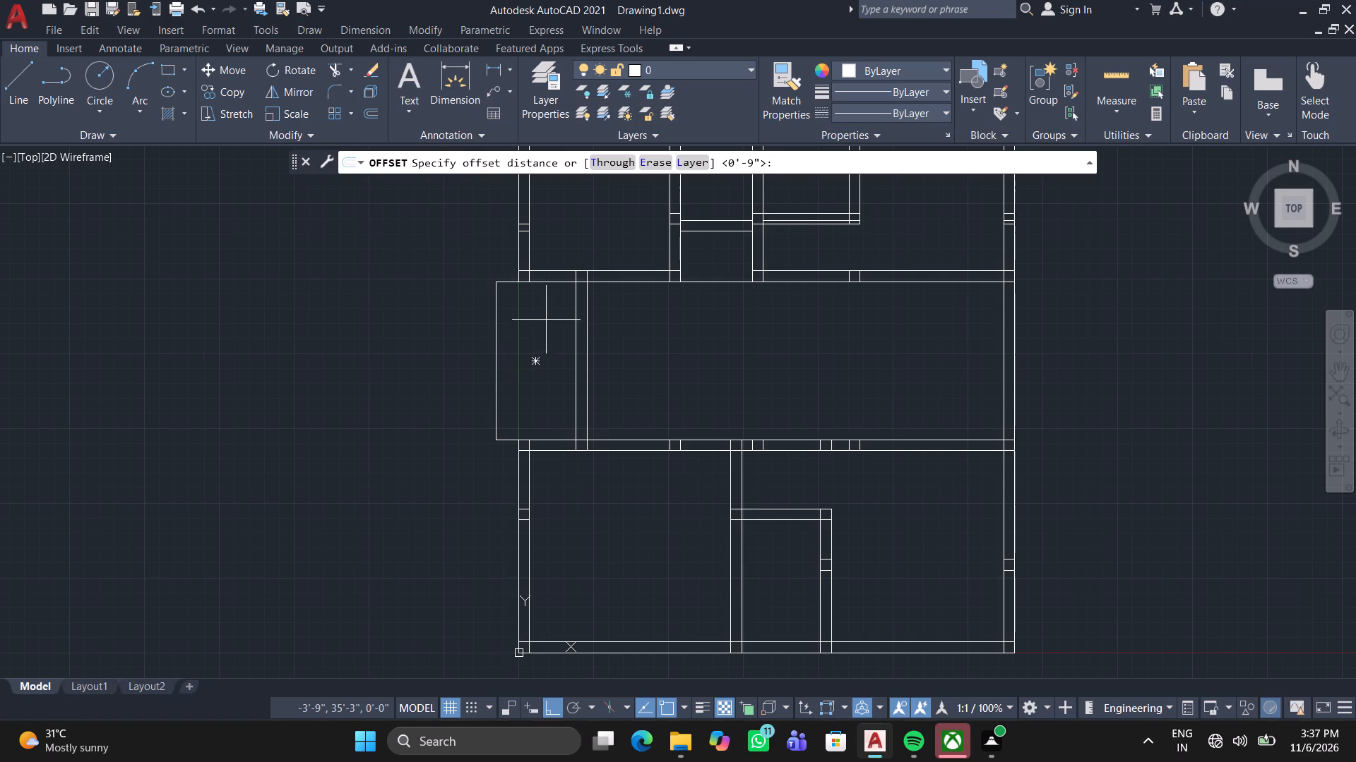
scroll(530, 318, up, 1)
key(space)
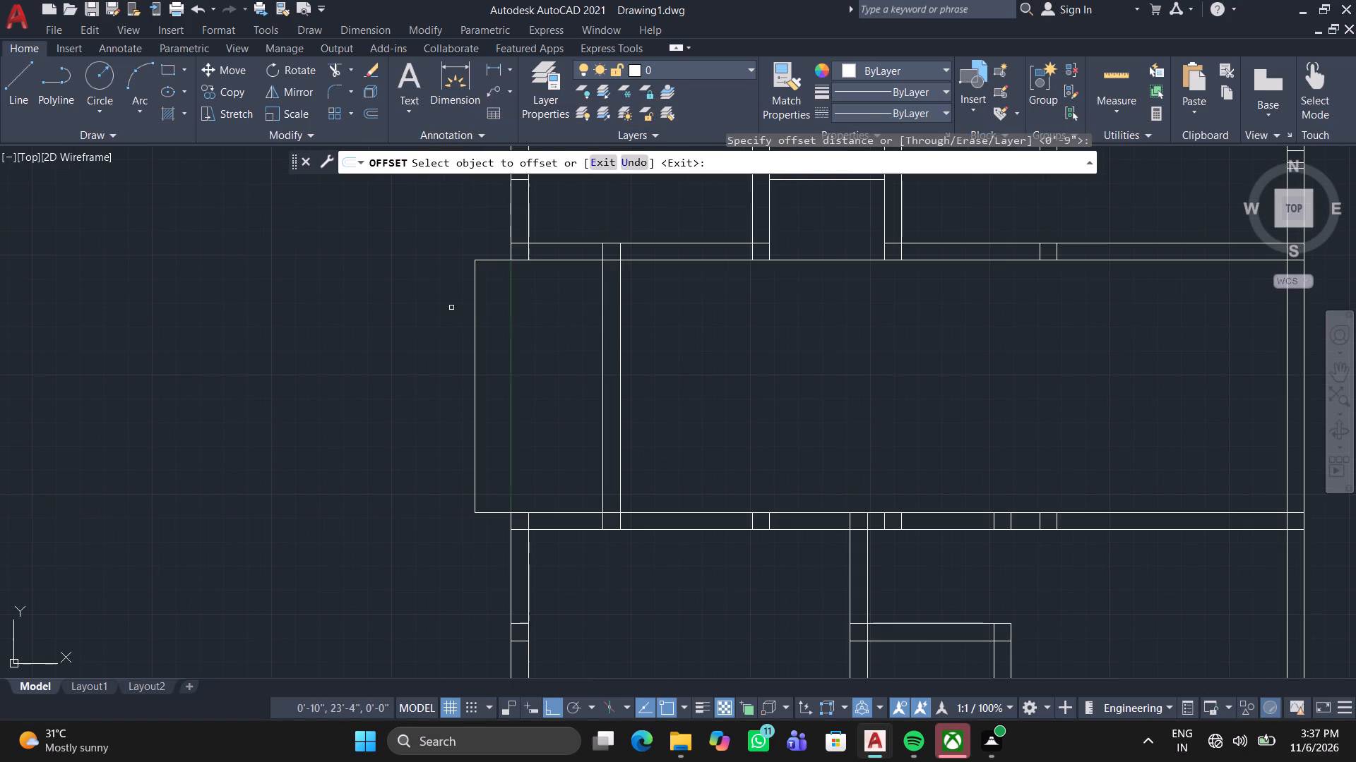
click(477, 314)
click(410, 305)
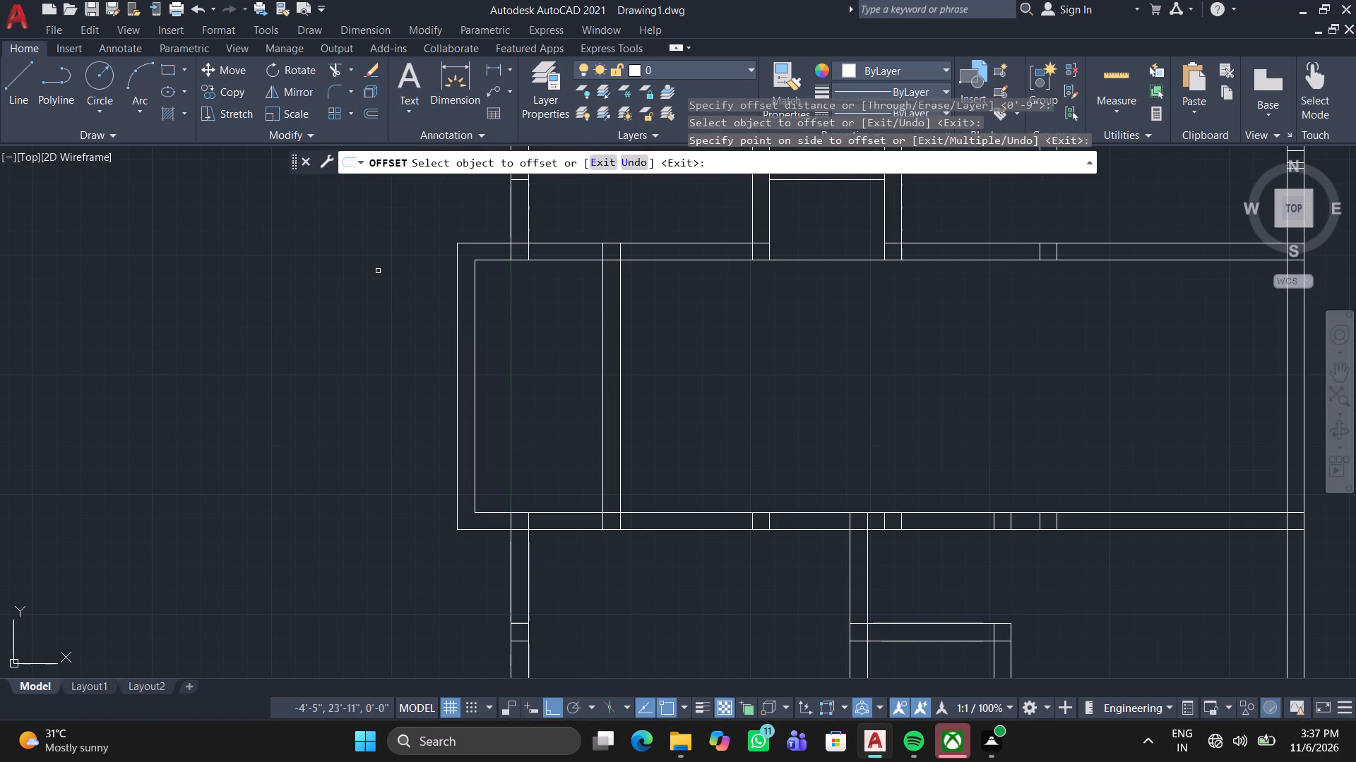
Trim the vertical lines crossing the top outer wall from its left corner through the first full-height interior wall.
scroll(377, 266, down, 2)
middle_drag(378, 274, 336, 341)
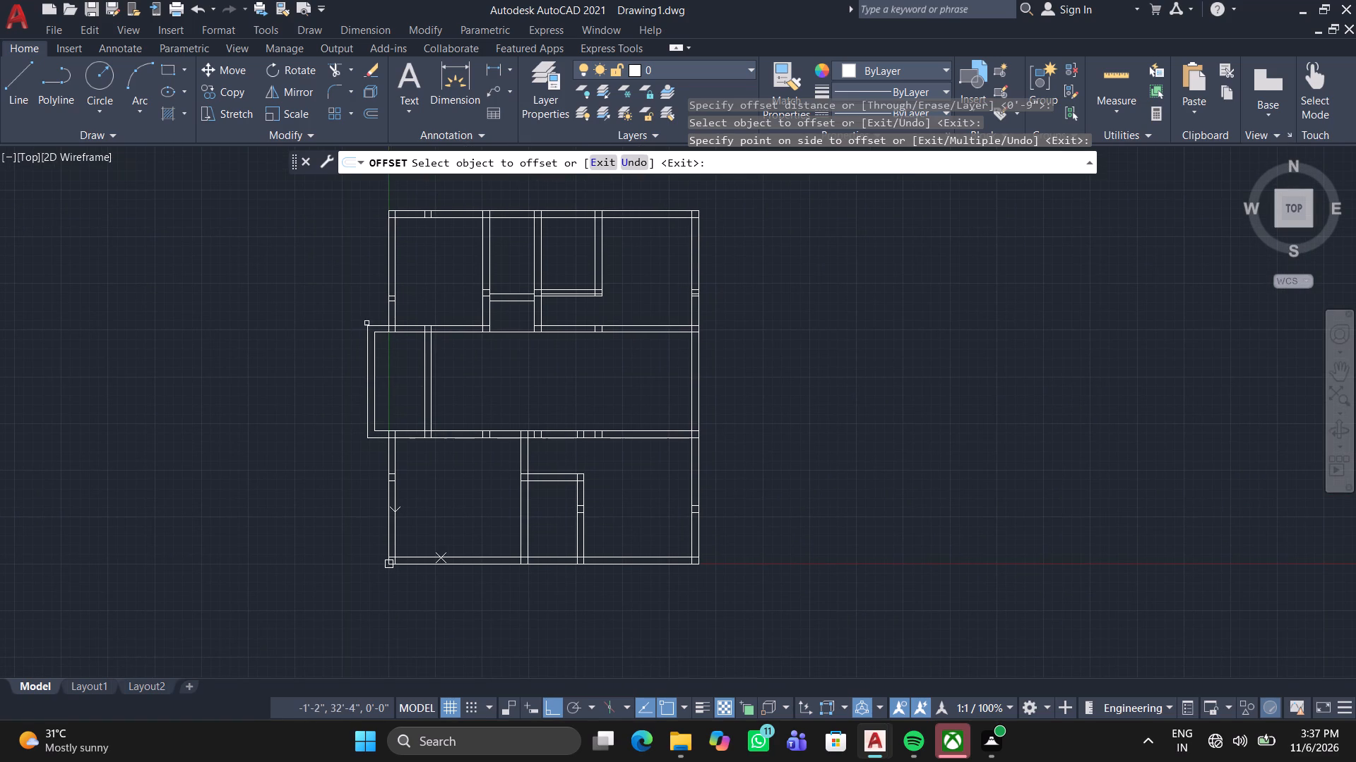
middle_drag(718, 290, 781, 310)
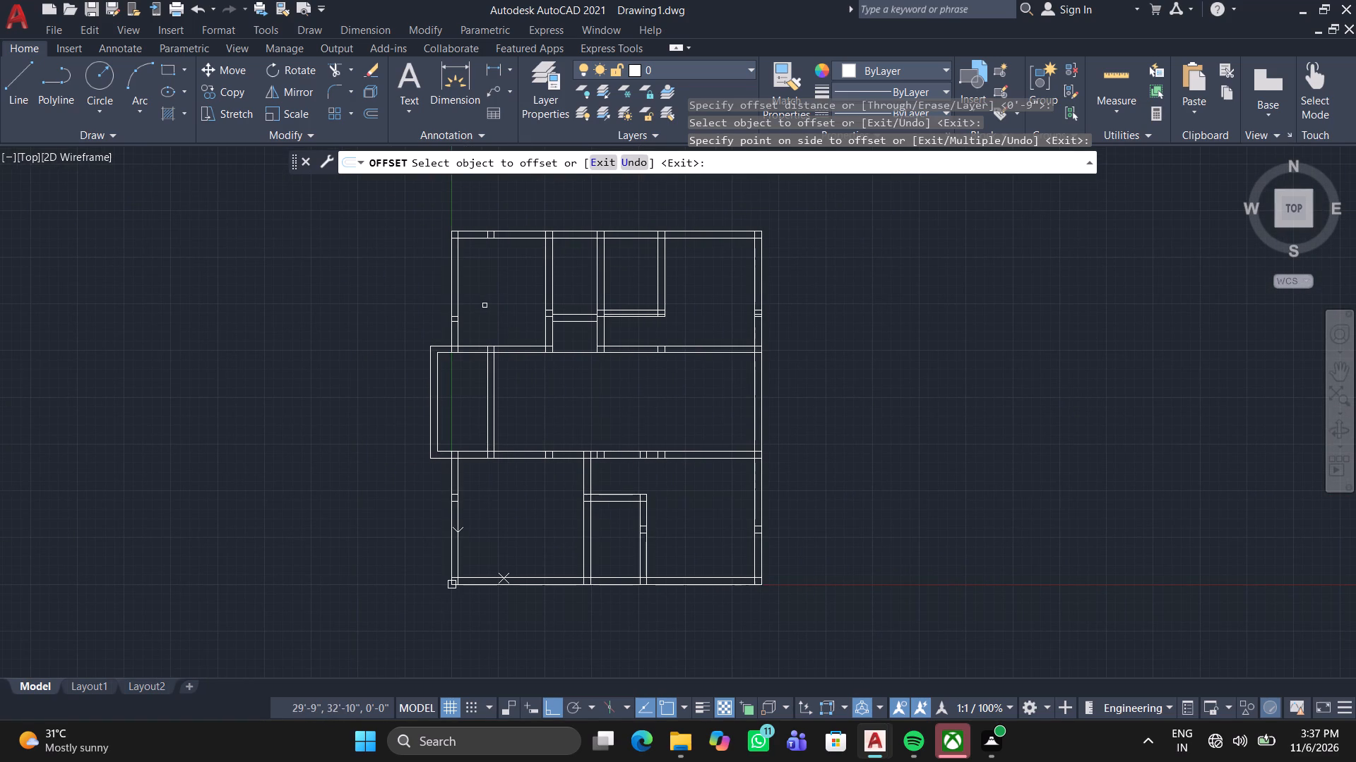
scroll(491, 303, up, 3)
middle_drag(960, 372, 597, 411)
middle_click(597, 411)
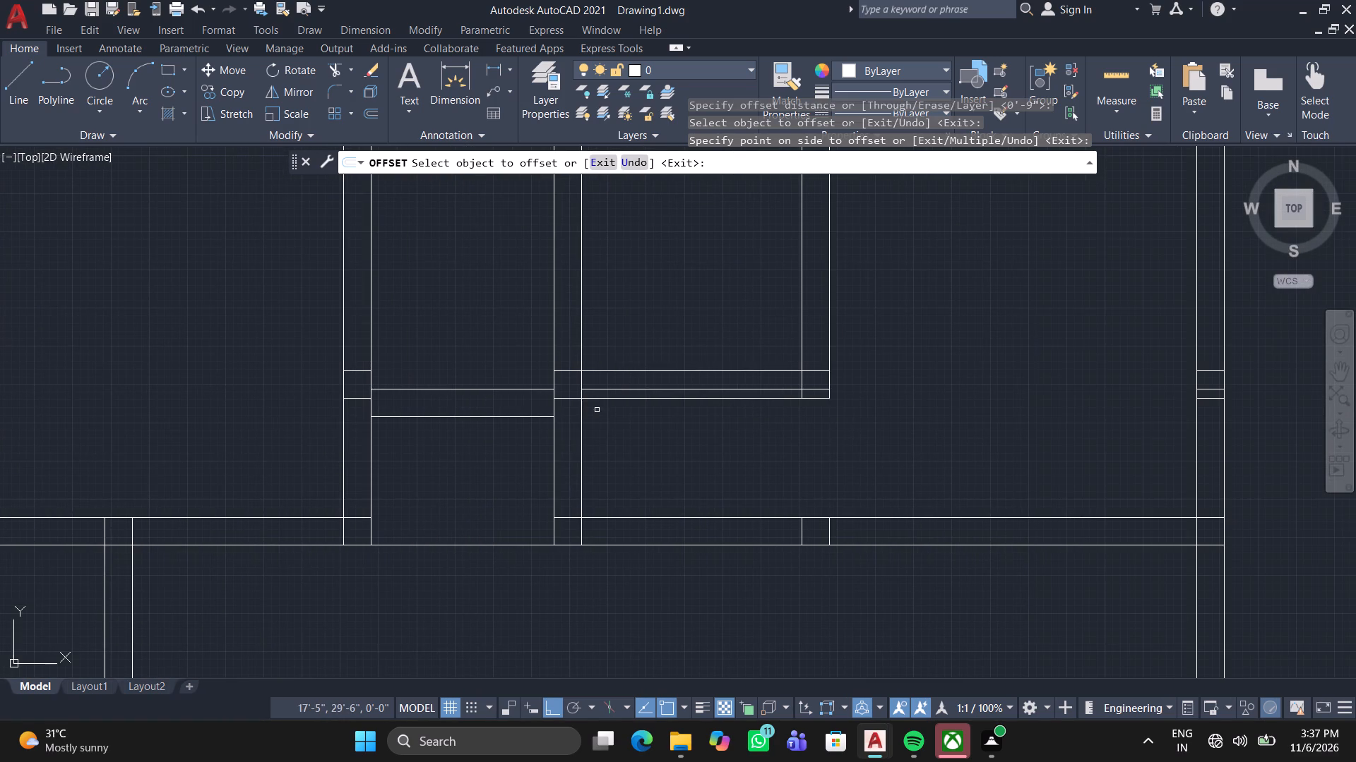
scroll(610, 394, up, 1)
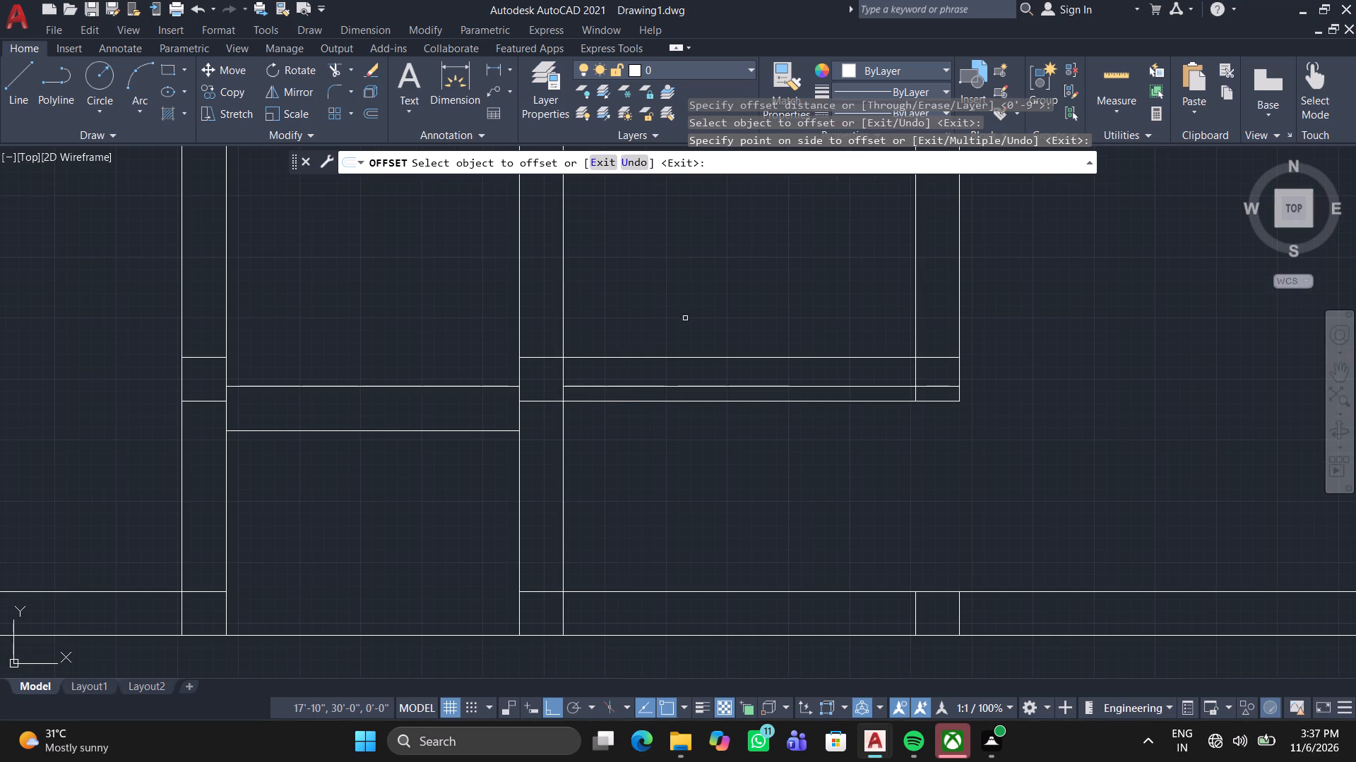
click(335, 67)
scroll(429, 304, down, 4)
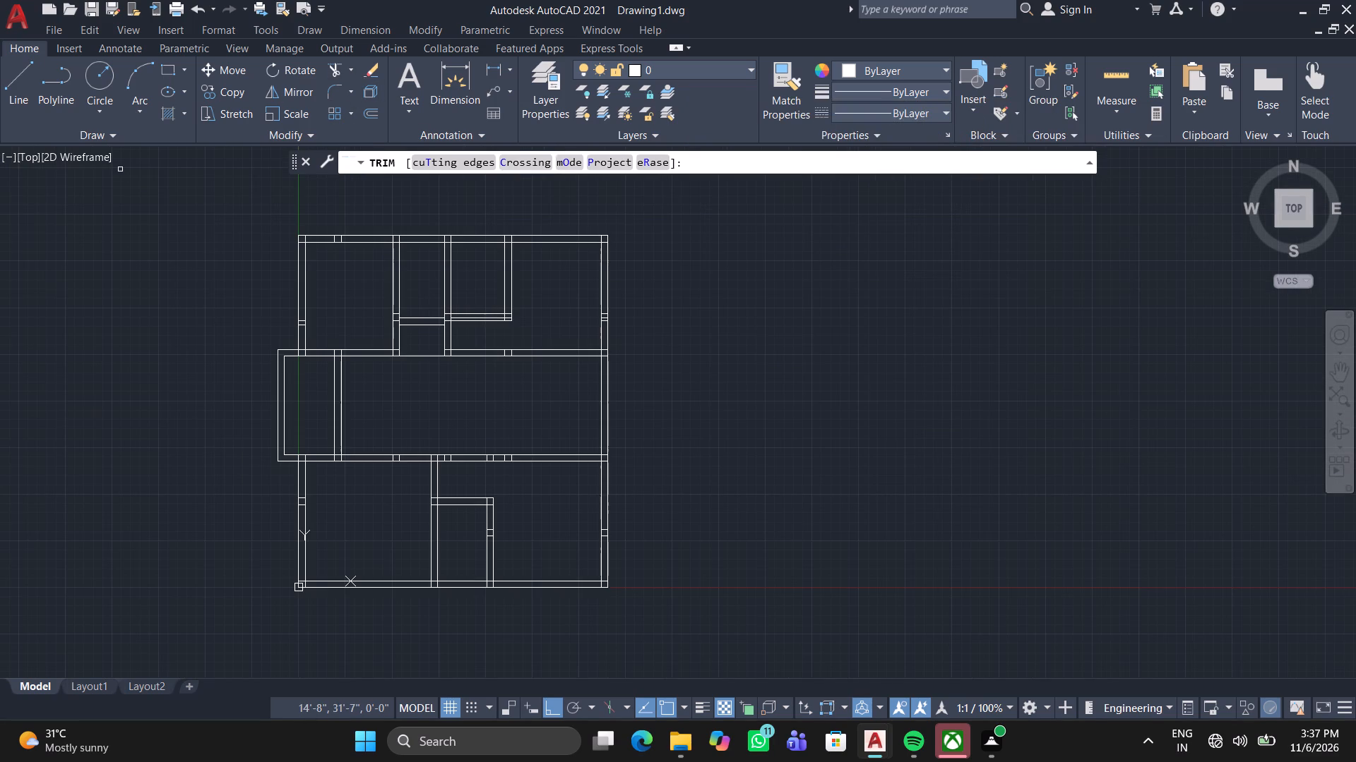
scroll(226, 178, up, 2)
scroll(394, 329, up, 2)
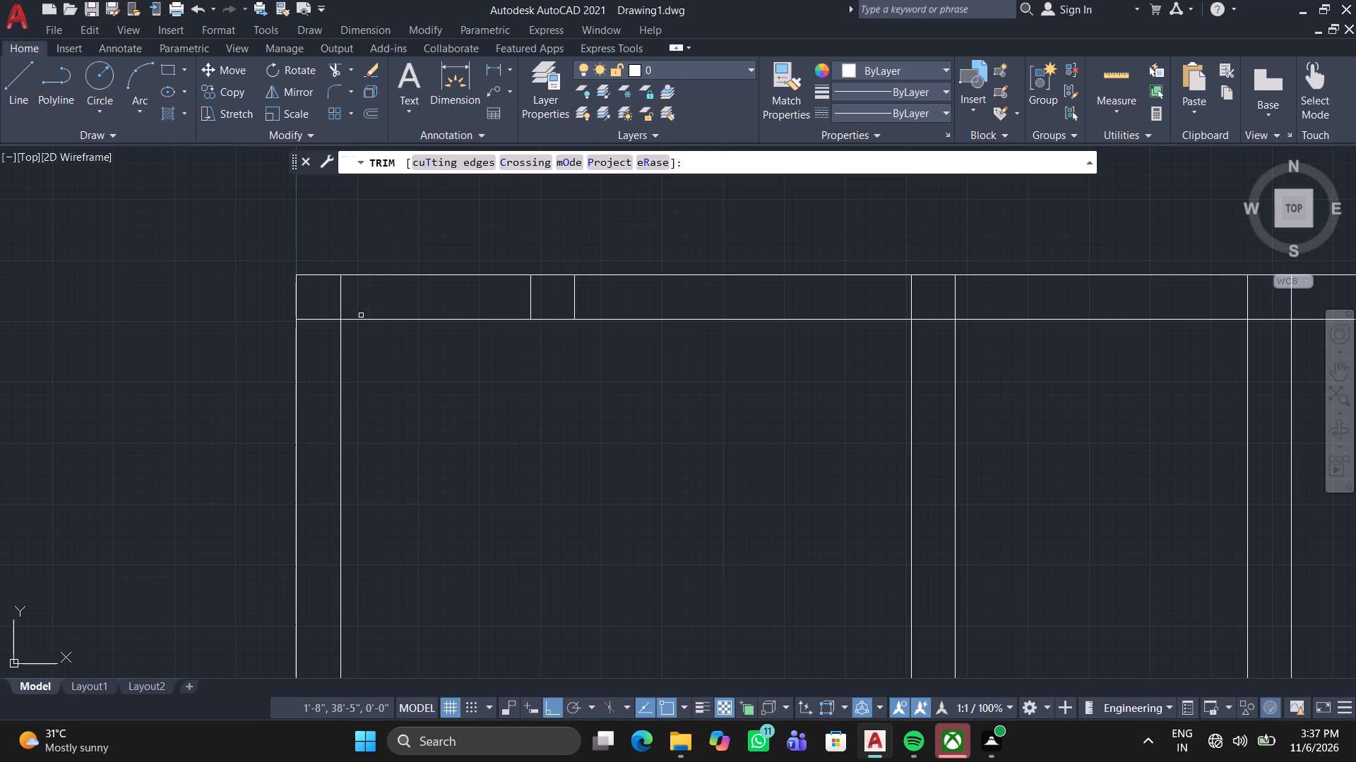
middle_click(392, 317)
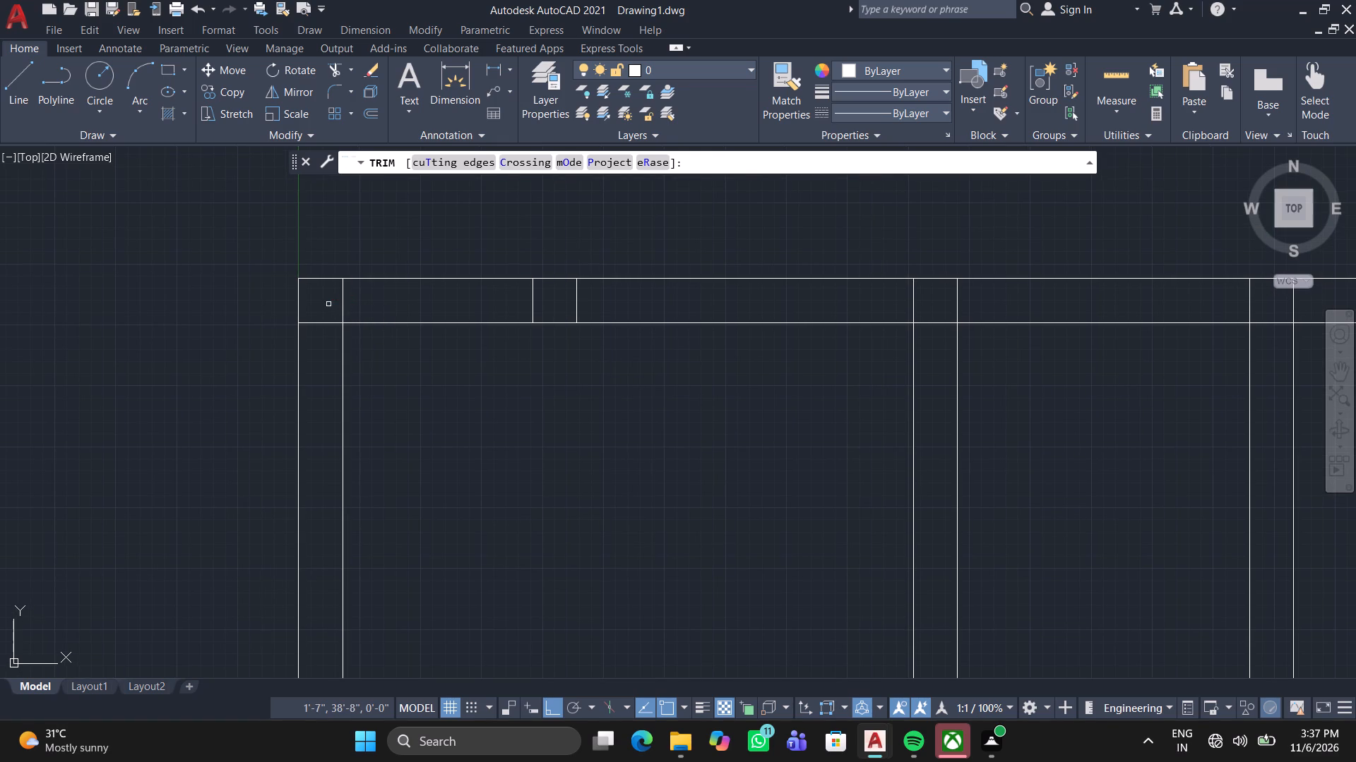
click(328, 304)
click(1001, 298)
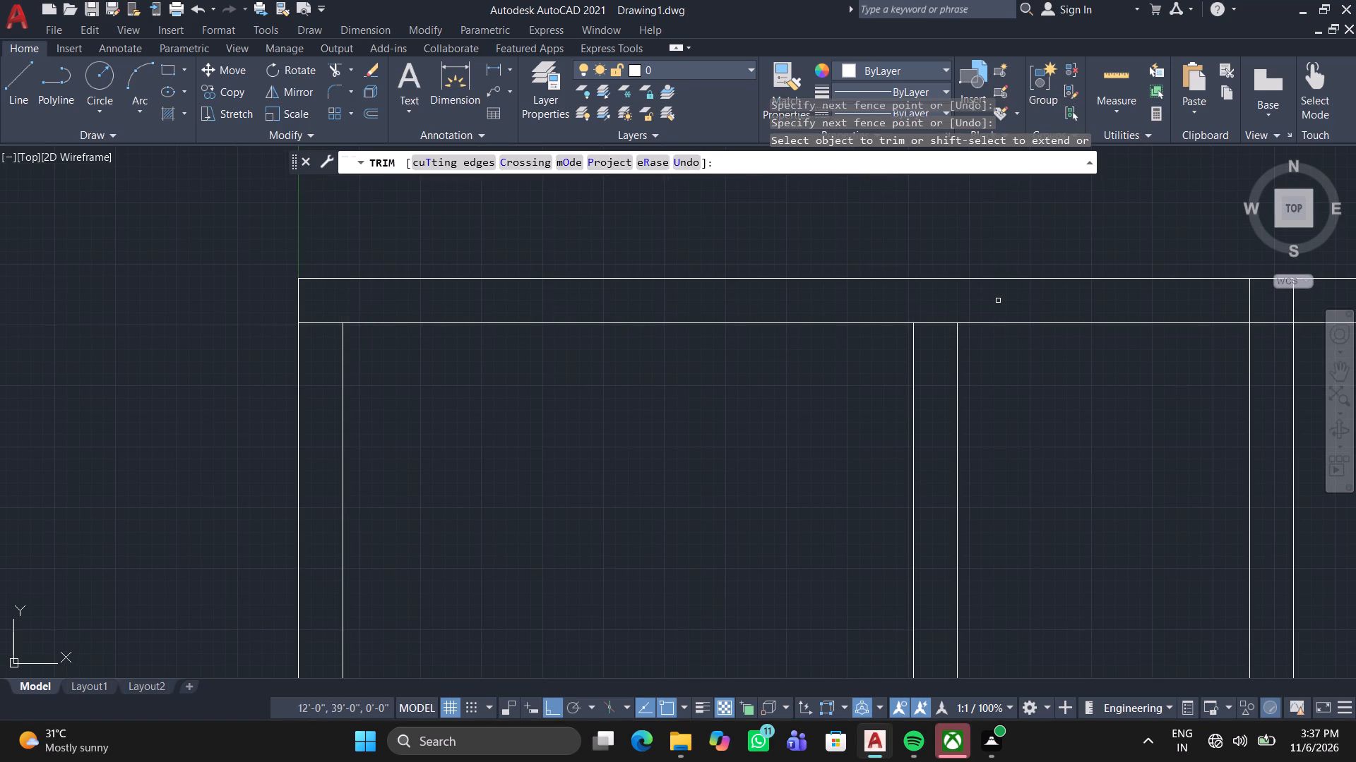
Trim the vertical lines of the remaining two interior walls where they cross the top outer wall.
scroll(987, 301, down, 1)
middle_drag(980, 310, 213, 310)
scroll(852, 314, down, 1)
scroll(236, 294, up, 1)
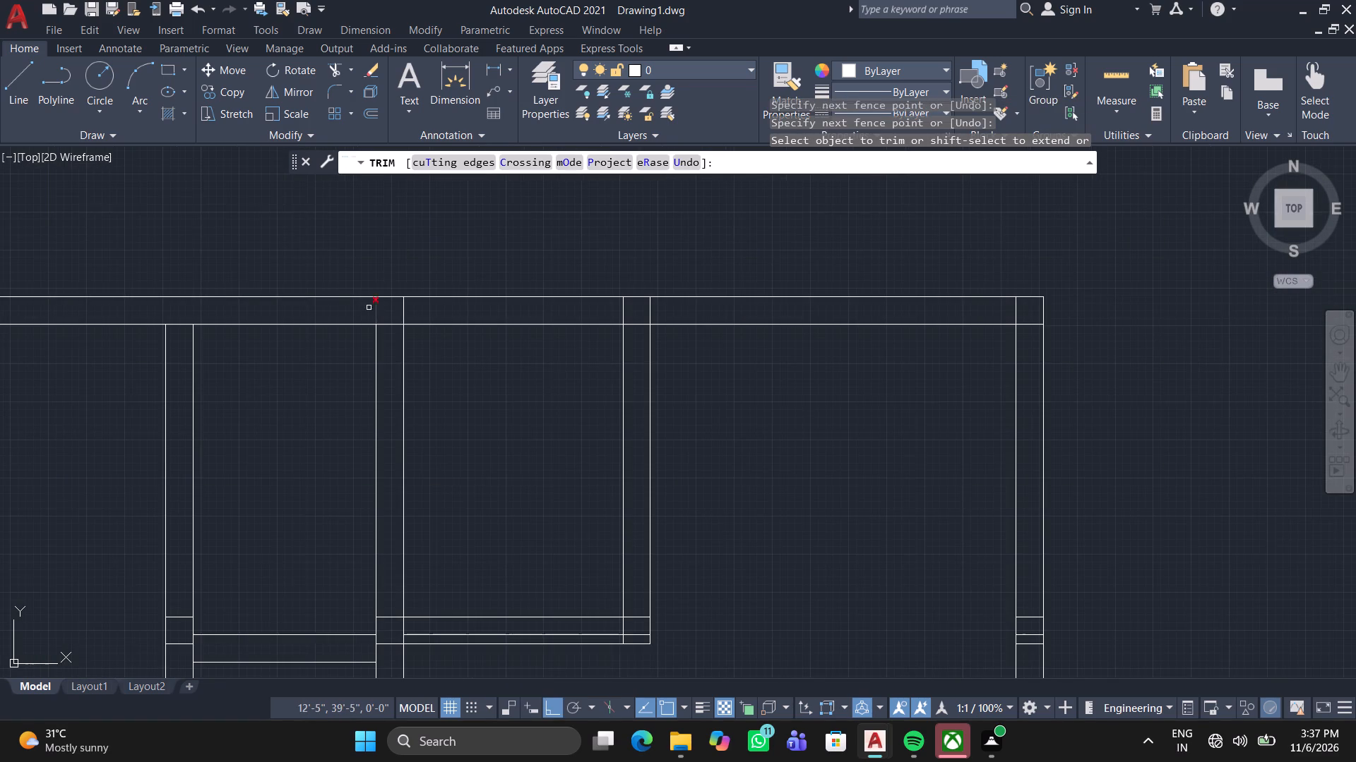
scroll(356, 313, up, 1)
click(357, 313)
click(884, 303)
Trim the overlapping inner wall lines at the plan's top-right outer corner.
scroll(885, 310, down, 1)
middle_drag(888, 321, 886, 326)
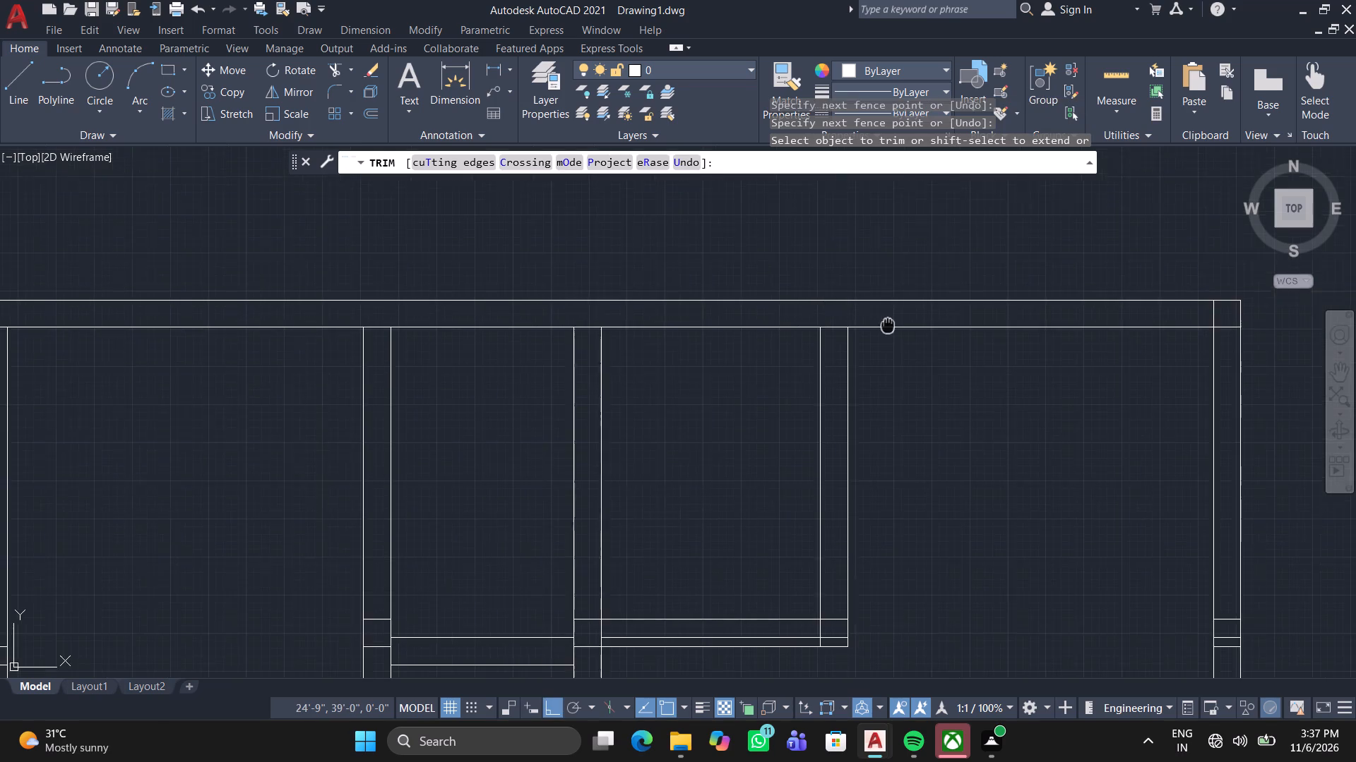
middle_drag(886, 326, 429, 385)
scroll(660, 376, up, 3)
middle_drag(891, 358, 636, 368)
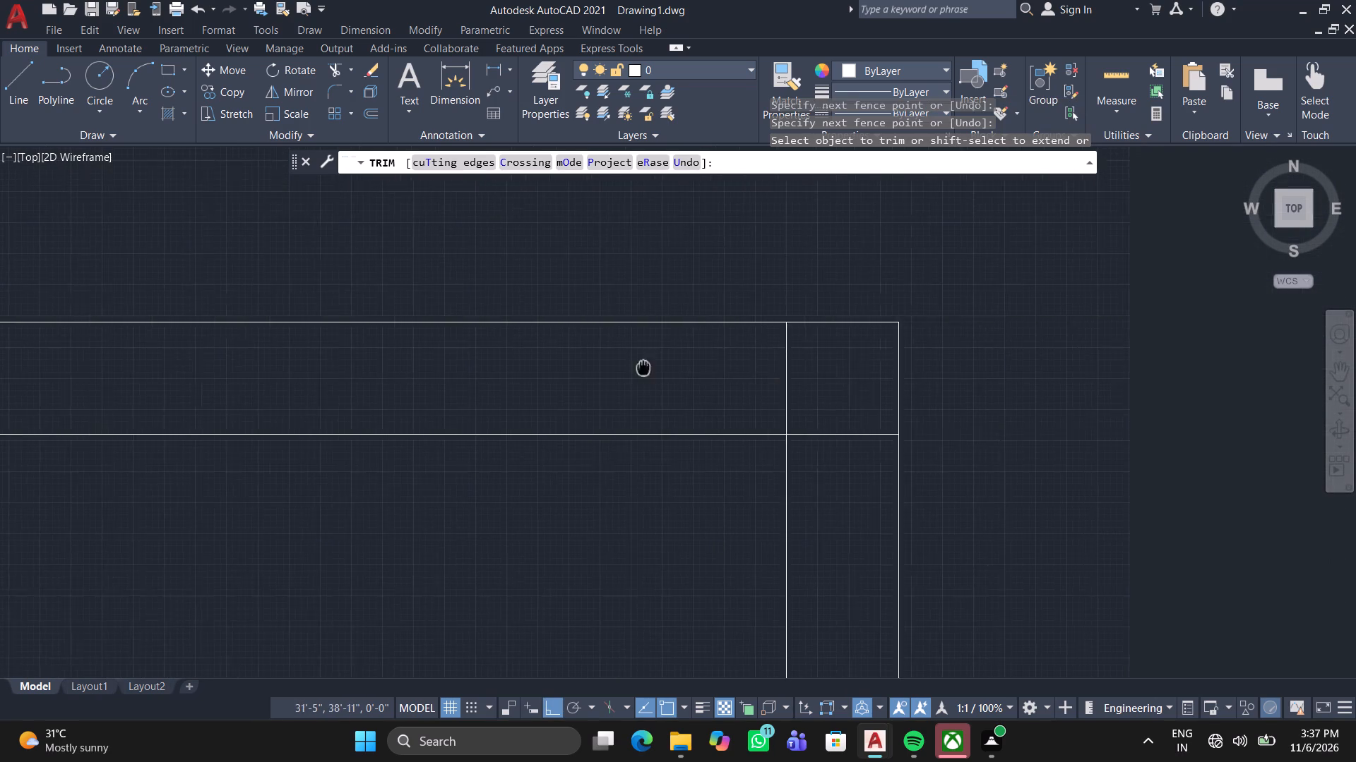
middle_drag(636, 368, 593, 365)
click(698, 382)
click(776, 440)
scroll(781, 430, down, 2)
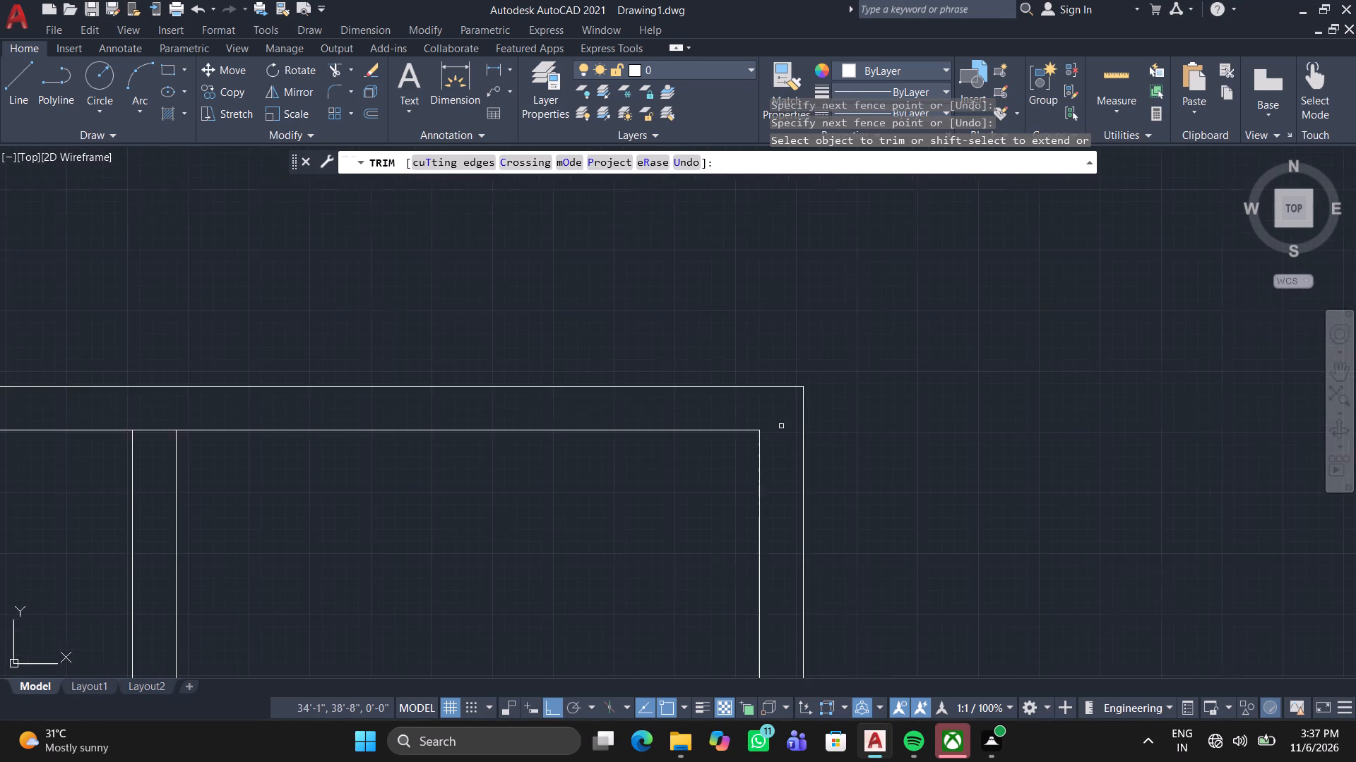
Trim the three surplus horizontal lines crossing the upper part of the right outer wall.
middle_drag(781, 426, 761, 350)
scroll(762, 352, down, 2)
scroll(762, 548, up, 4)
click(772, 598)
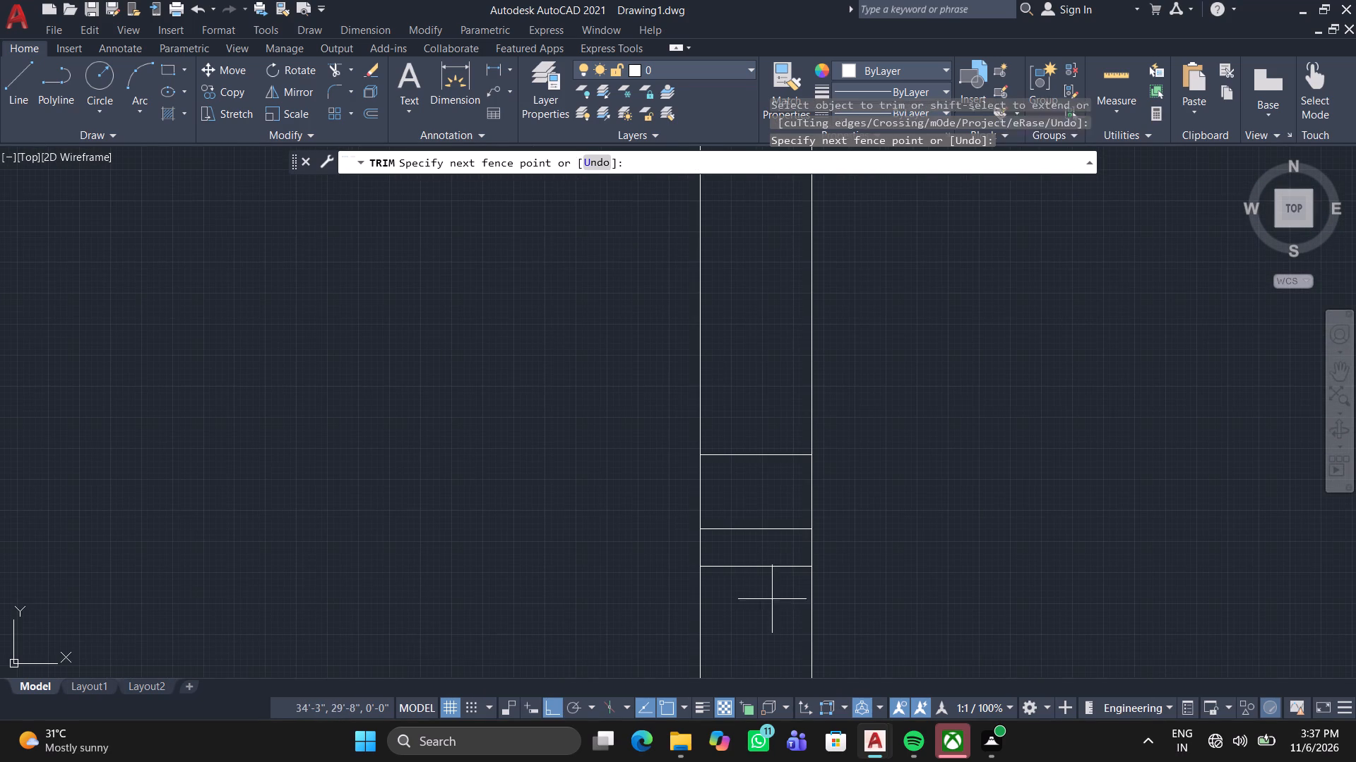
click(767, 412)
Trim the overlapping lines where the central room's top wall meets the right outer wall, leaving an open T-junction.
scroll(764, 416, down, 4)
scroll(741, 571, up, 3)
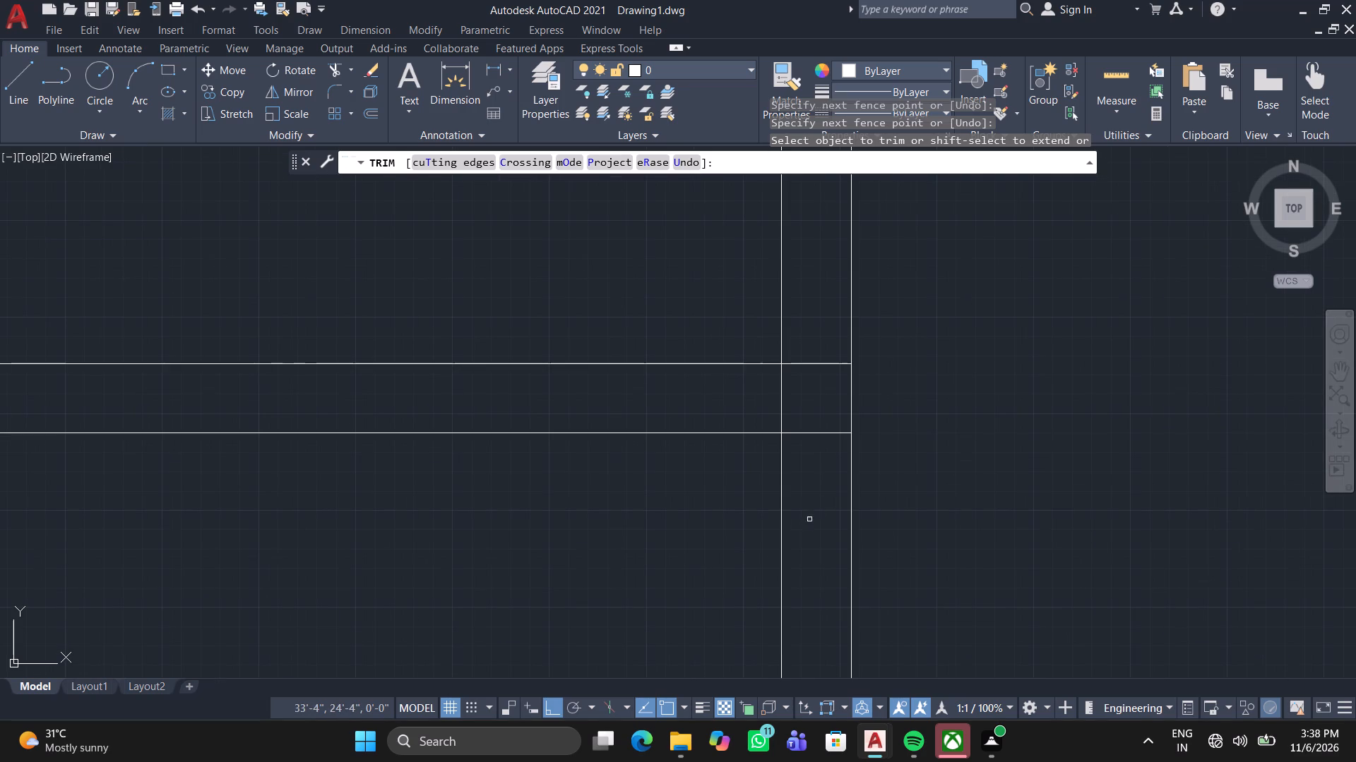
click(822, 459)
click(814, 321)
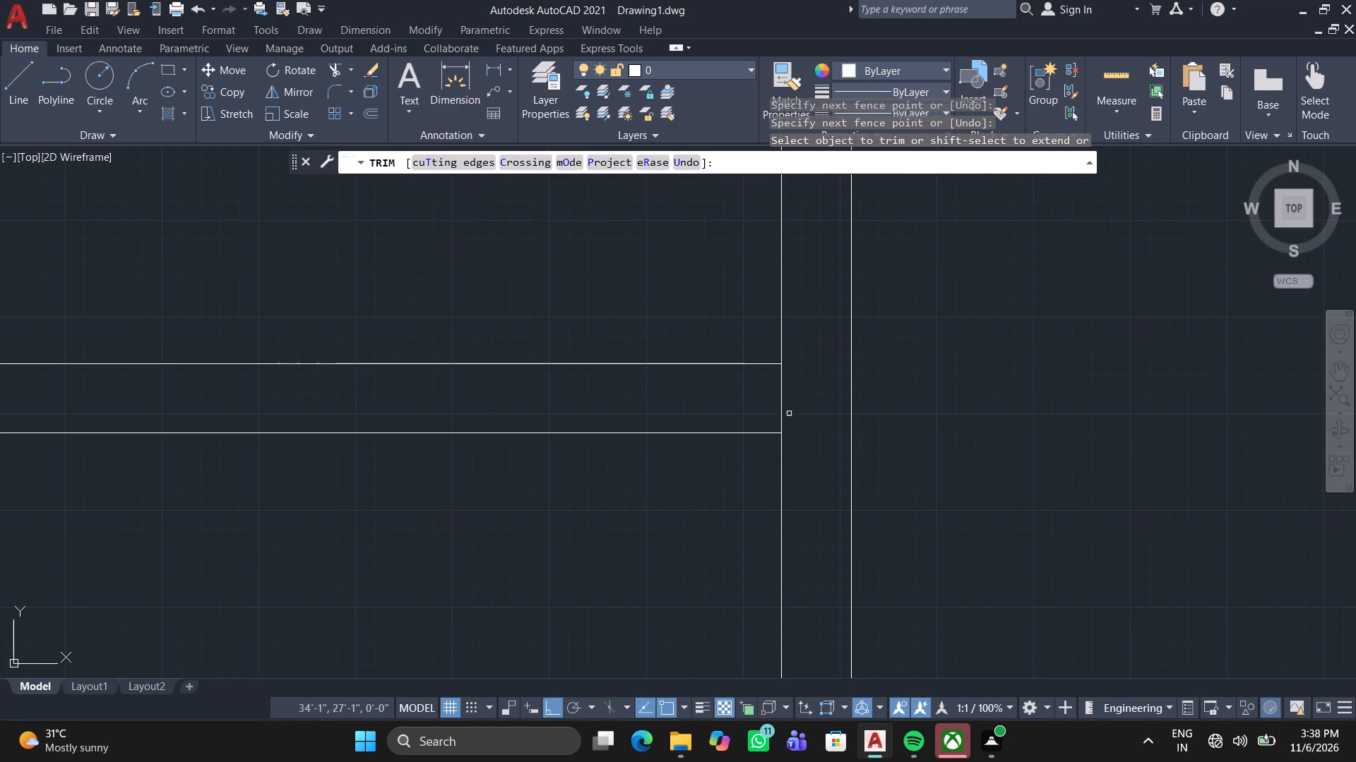
click(780, 409)
click(799, 398)
click(754, 401)
Trim the overlapping lines where the central room's bottom wall meets the right outer wall.
scroll(763, 404, down, 3)
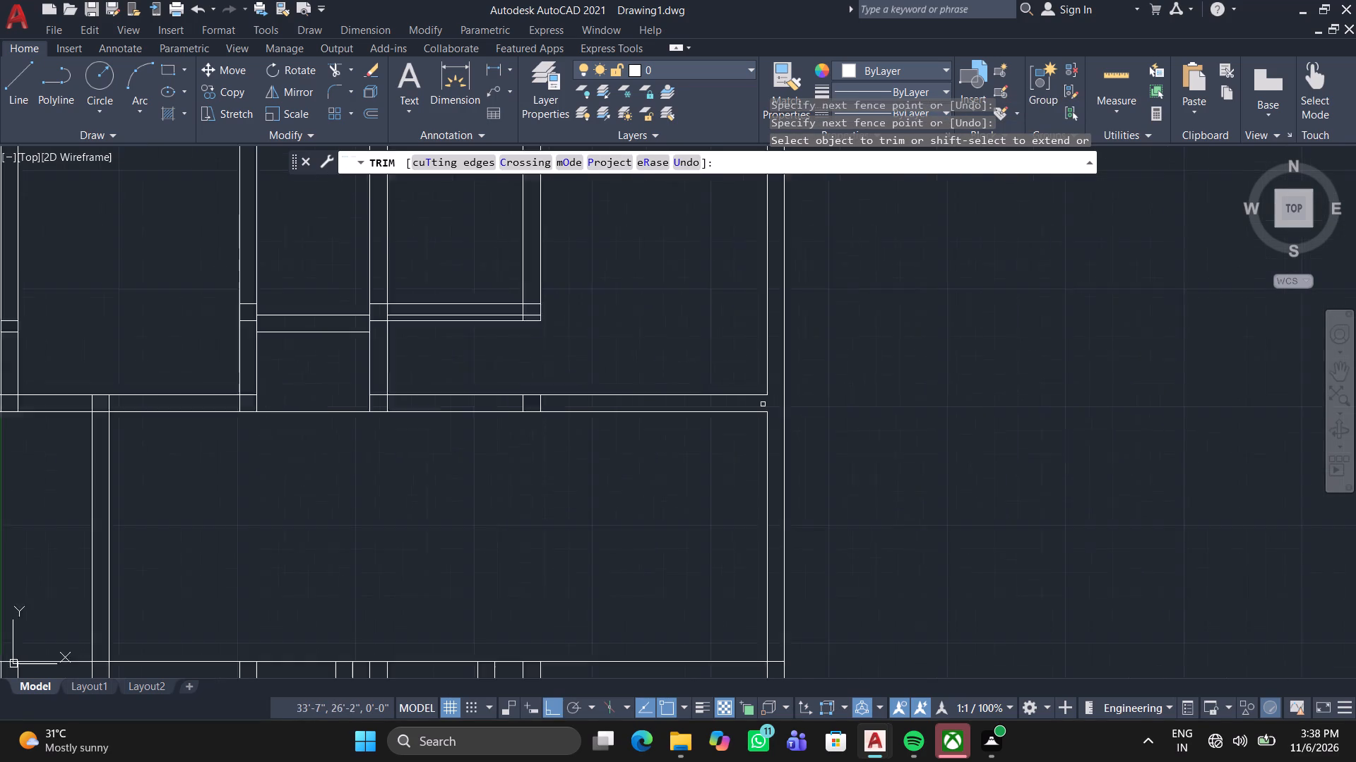
scroll(763, 404, down, 2)
middle_drag(757, 476, 706, 421)
scroll(716, 482, up, 4)
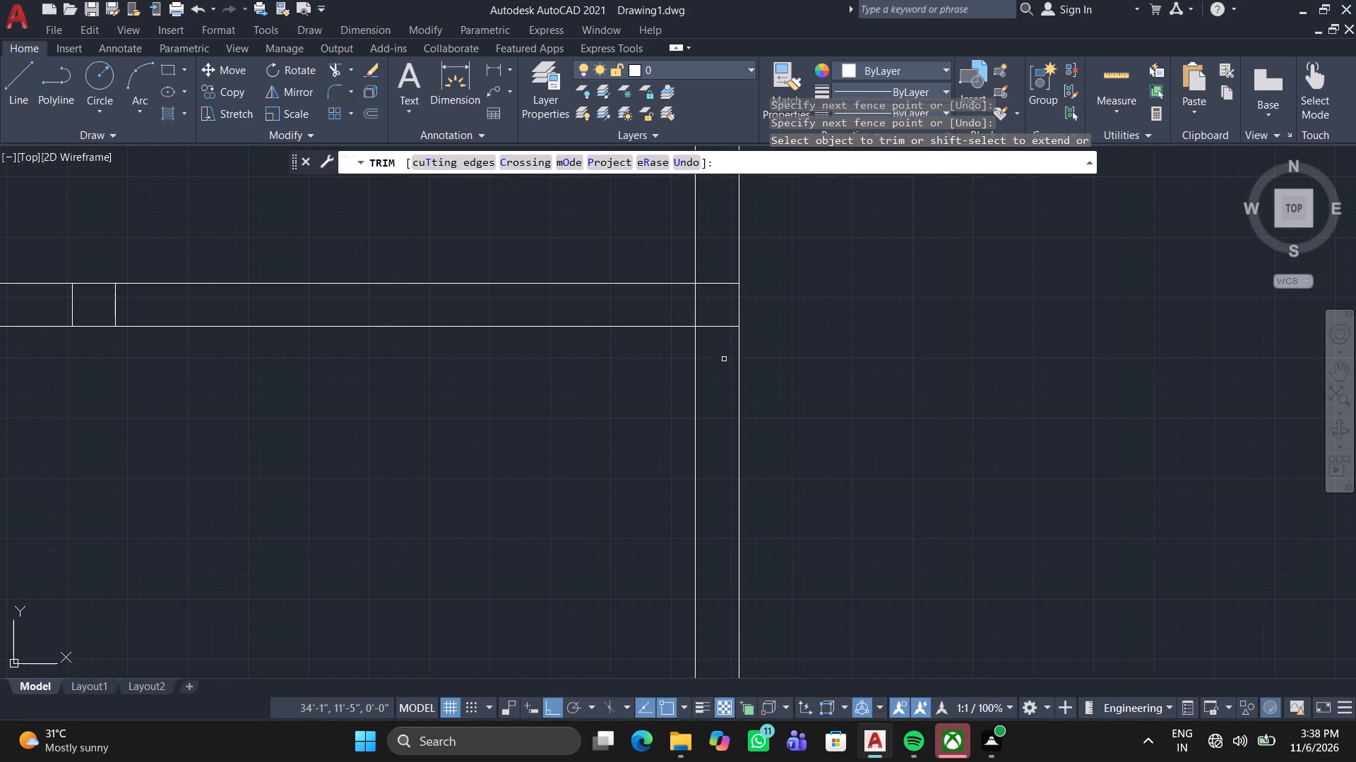
click(720, 344)
click(706, 272)
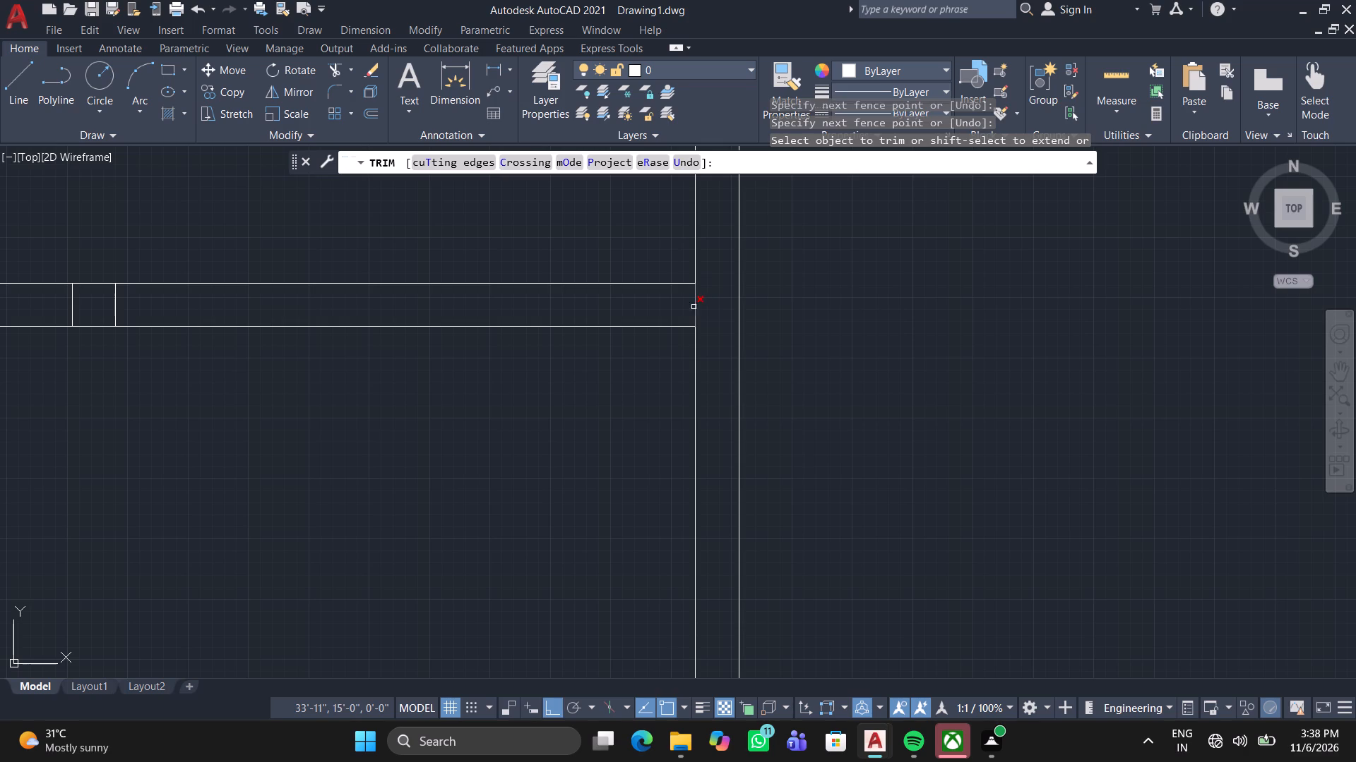
click(687, 308)
click(702, 306)
Trim the surplus lines across the lower right outer wall and the overlapping inner lines at the plan's bottom-right corner.
scroll(703, 306, down, 4)
middle_drag(668, 377, 665, 392)
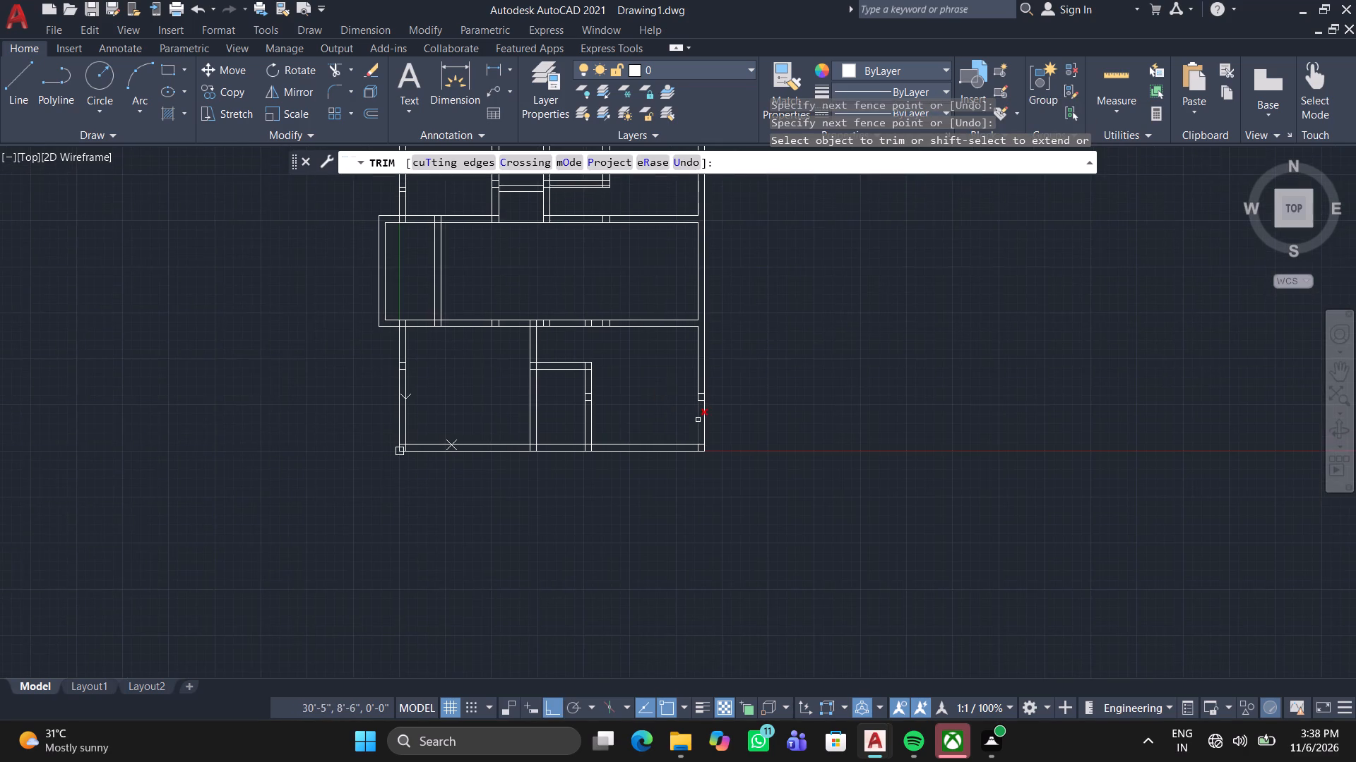
scroll(698, 420, up, 5)
scroll(721, 316, down, 1)
middle_drag(720, 323, 700, 361)
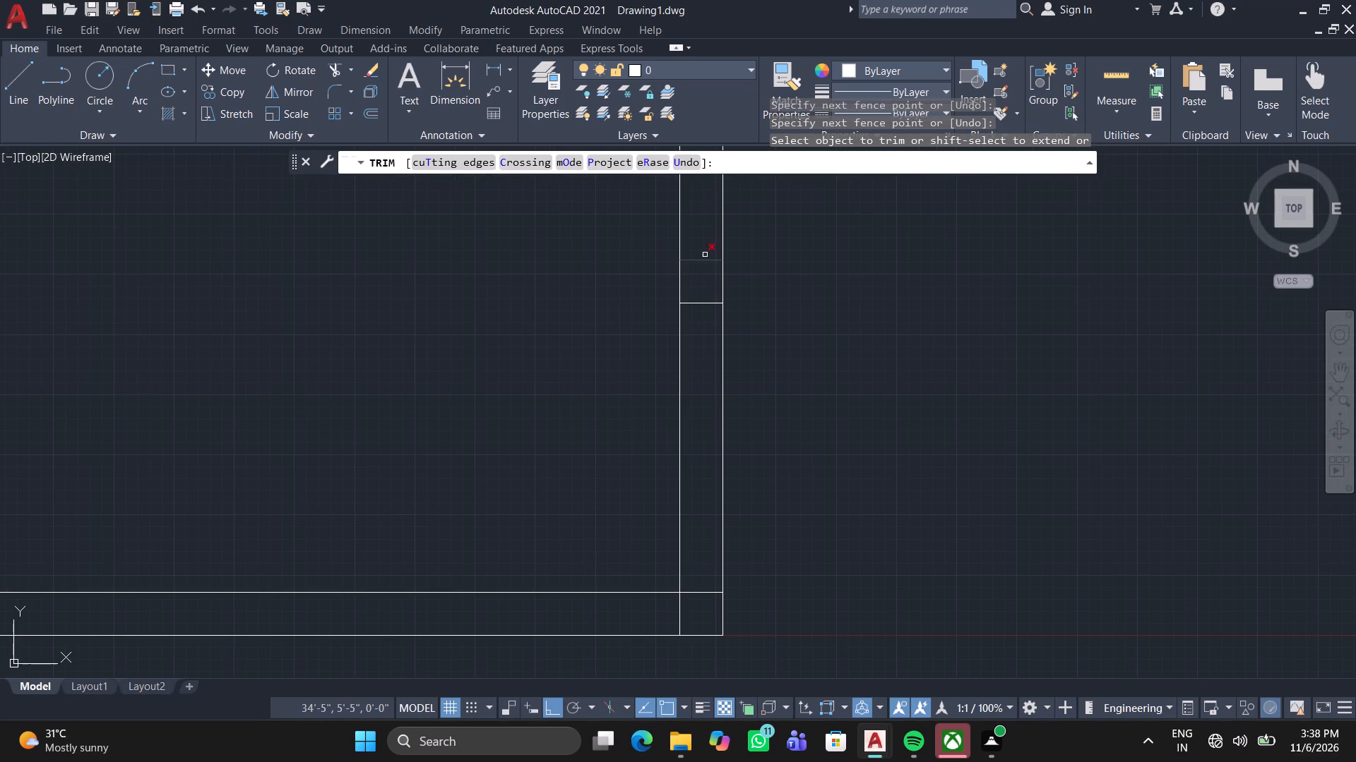
double_click(711, 241)
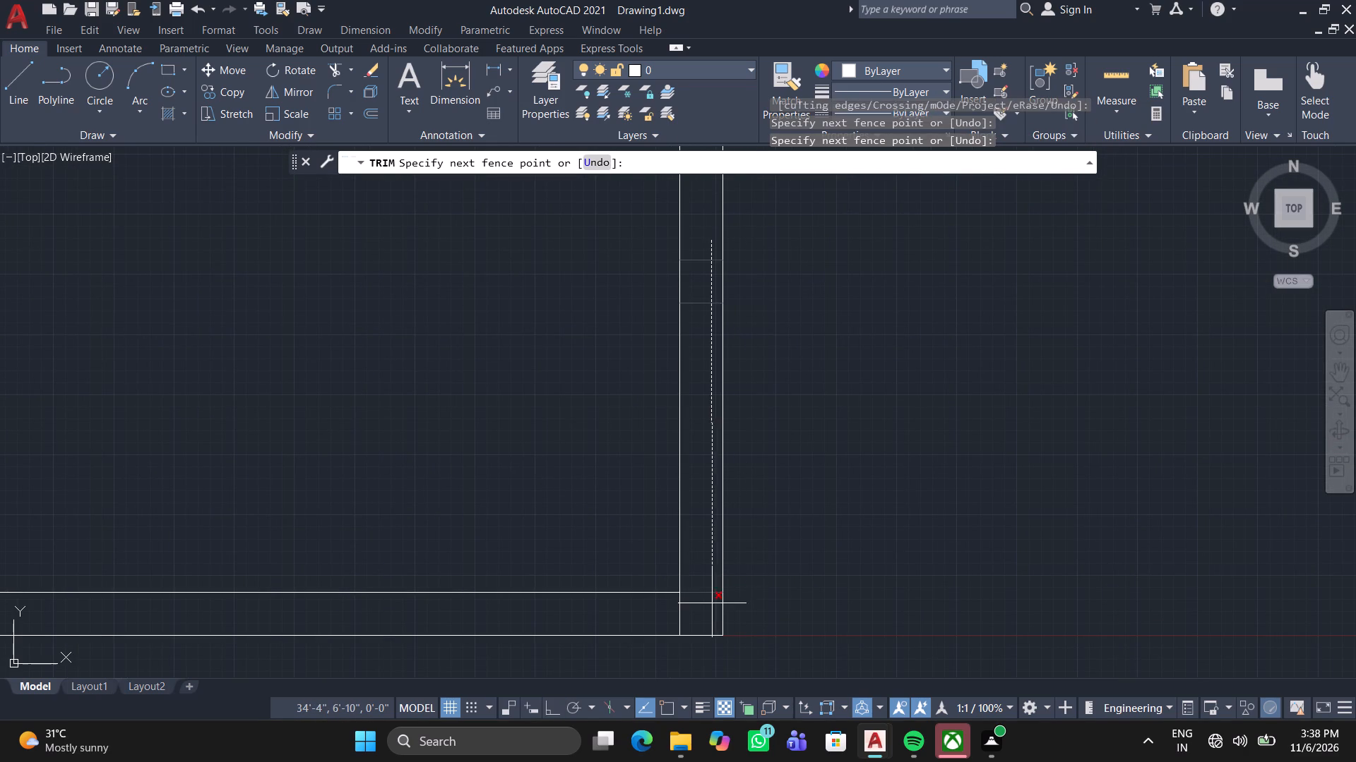
triple_click(707, 607)
double_click(658, 607)
Trim the lines of the two interior walls crossing the bottom outer wall and open both T-junctions.
scroll(658, 607, down, 4)
middle_drag(652, 605, 738, 516)
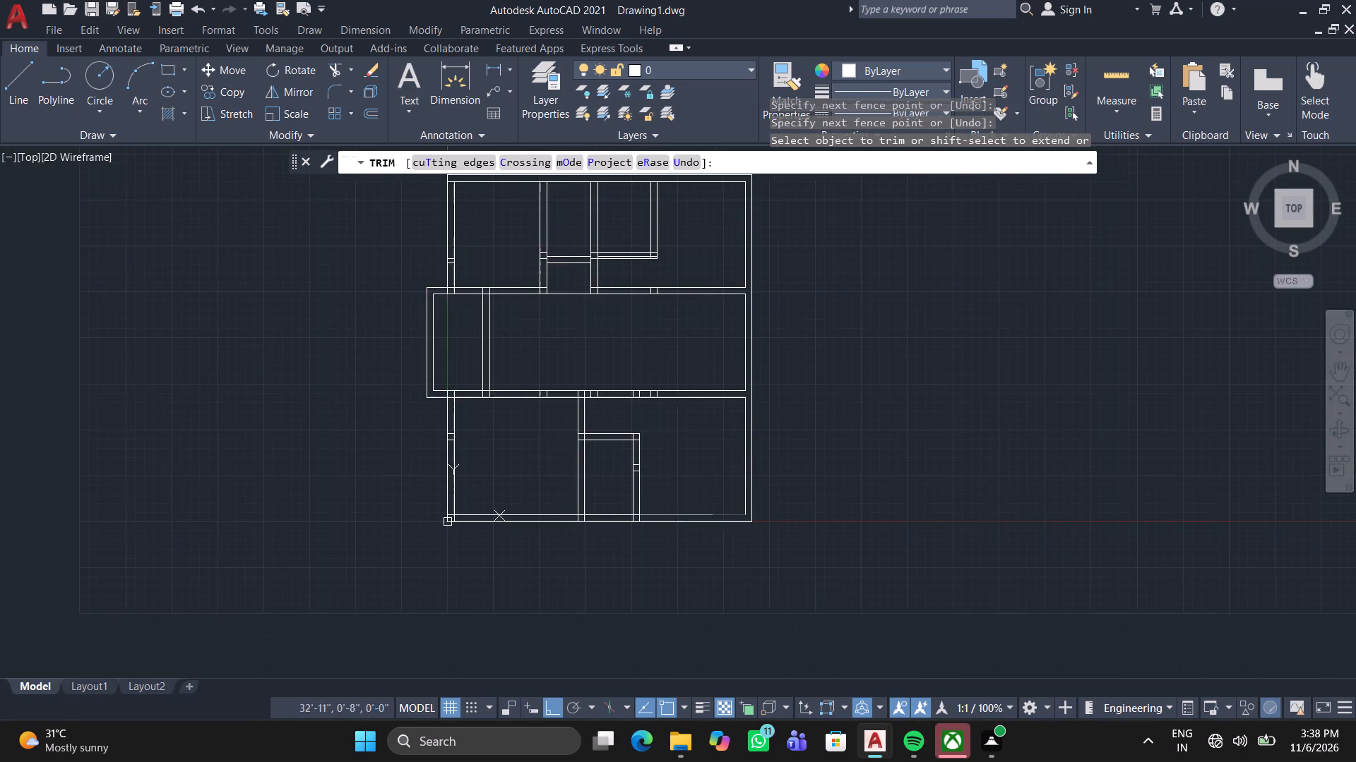
scroll(585, 535, up, 4)
click(447, 433)
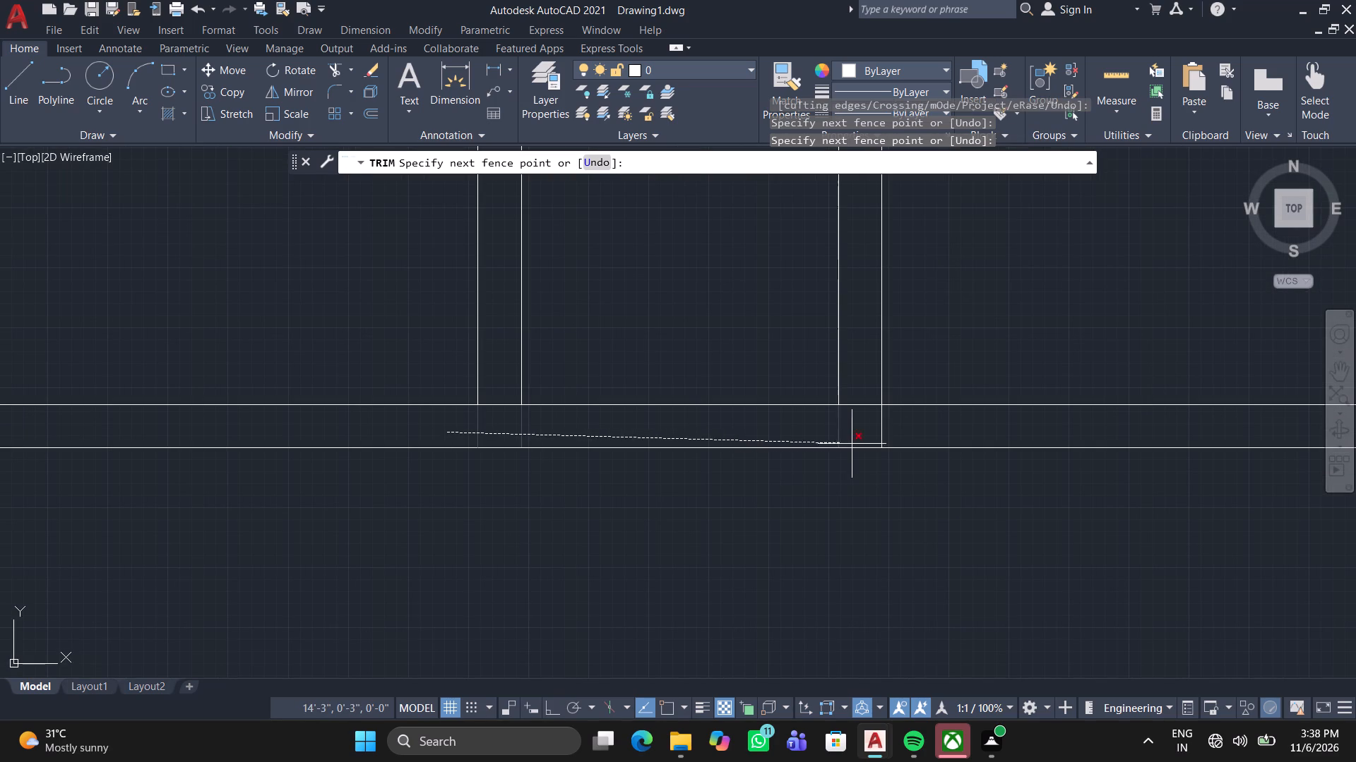
click(939, 413)
click(874, 418)
click(869, 394)
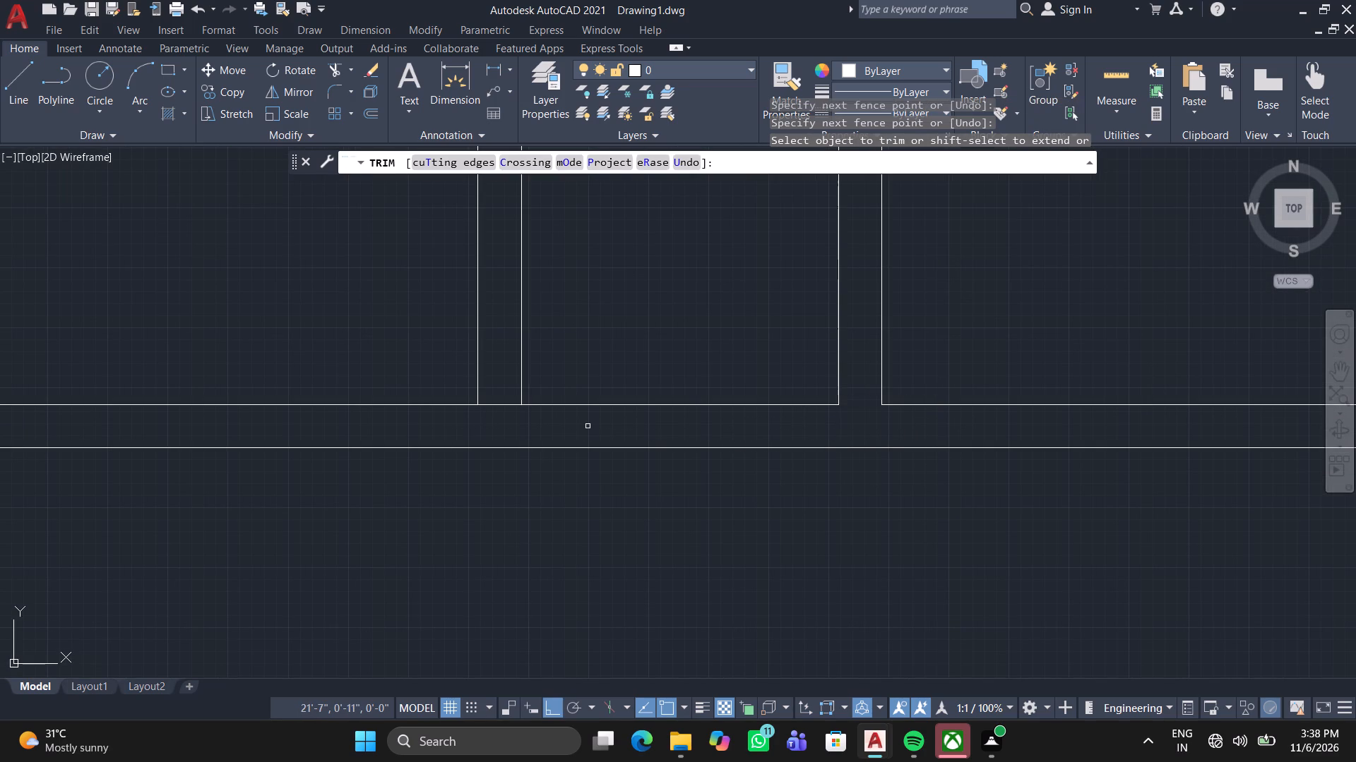
click(486, 407)
Trim the surplus lines across the small lower room's right wall and the overlapping lines at its top-right corner.
scroll(549, 334, down, 3)
middle_drag(548, 337, 482, 519)
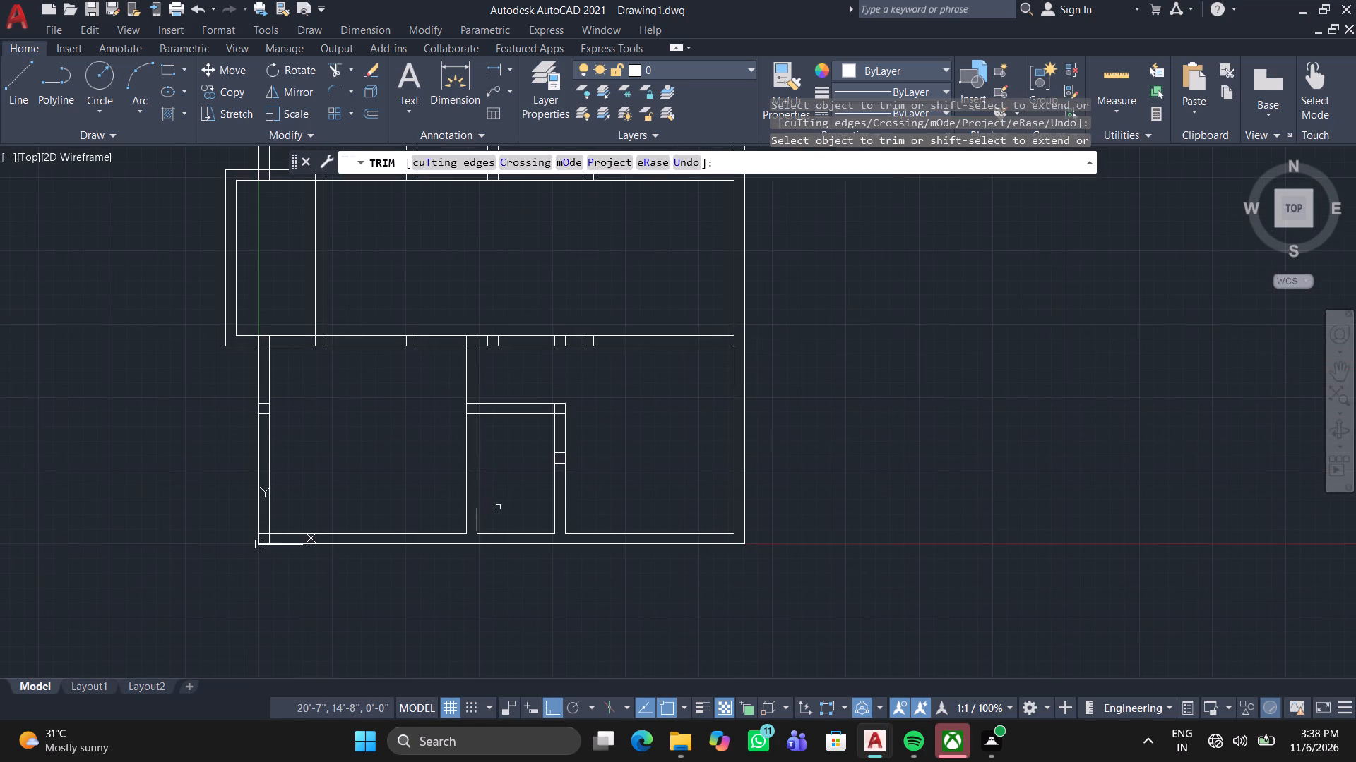
scroll(530, 502, up, 3)
middle_drag(650, 463, 617, 554)
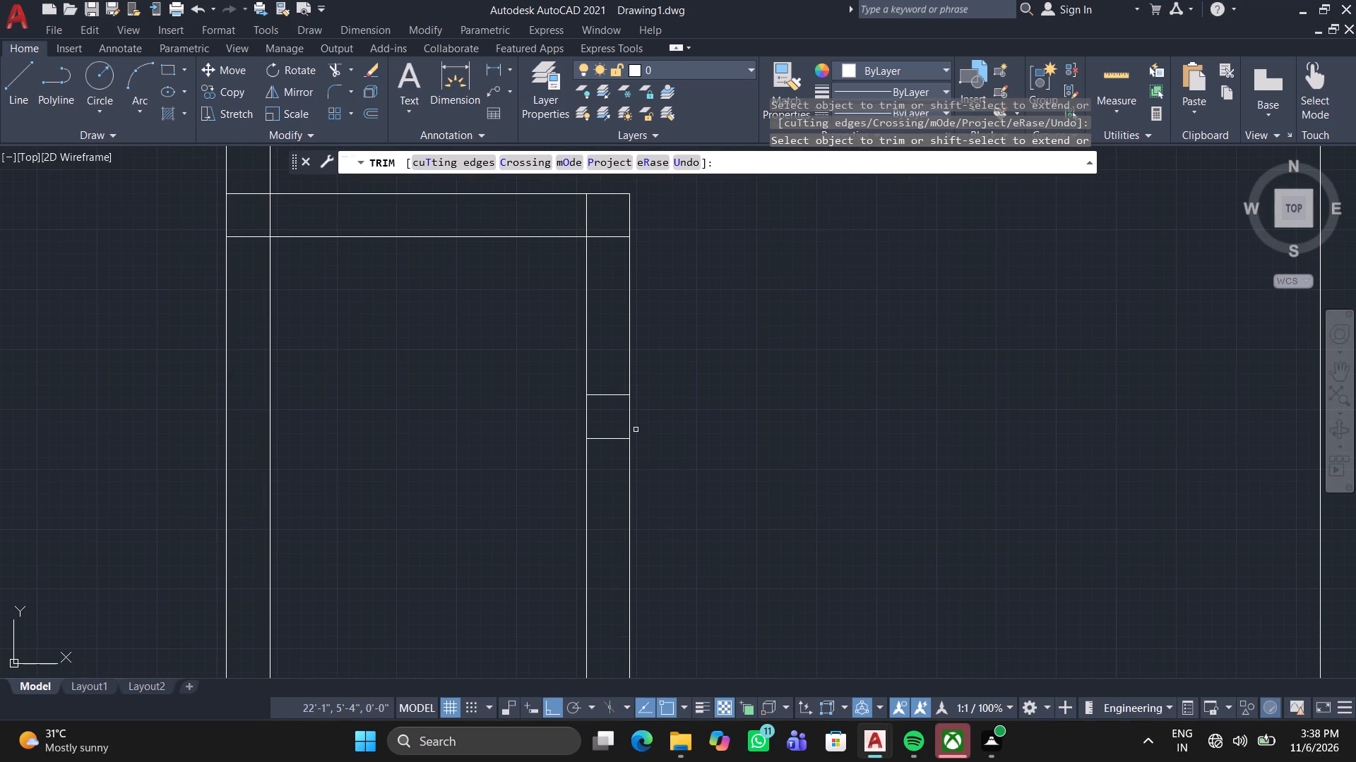
click(614, 472)
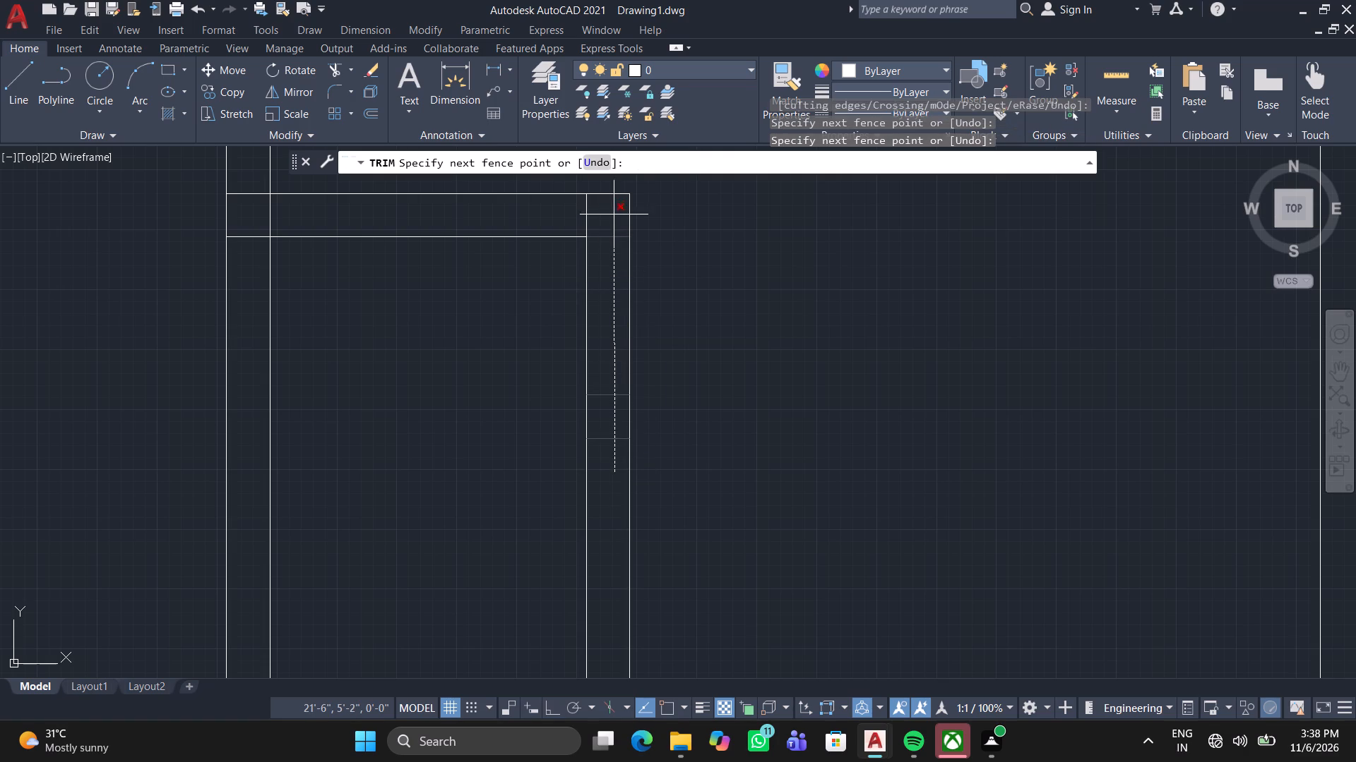
double_click(613, 222)
click(542, 219)
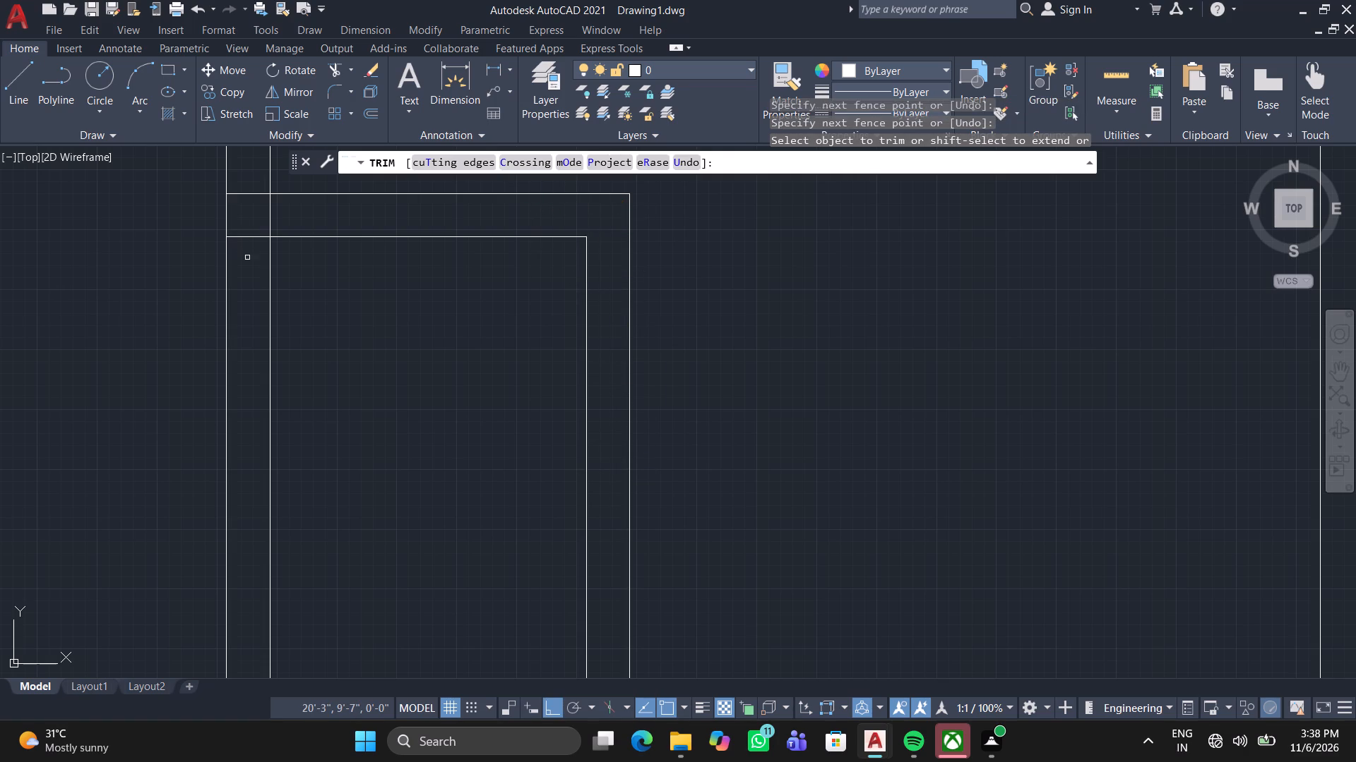
Trim the overlapping lines where the small lower room's top wall meets the interior wall on its left.
click(249, 262)
click(260, 183)
click(250, 231)
double_click(287, 222)
Trim all the short vertical lines crossing the central room's bottom wall between the partition and the right outer wall.
scroll(290, 221, down, 3)
middle_drag(287, 233, 287, 543)
scroll(407, 499, up, 2)
middle_drag(453, 483, 732, 424)
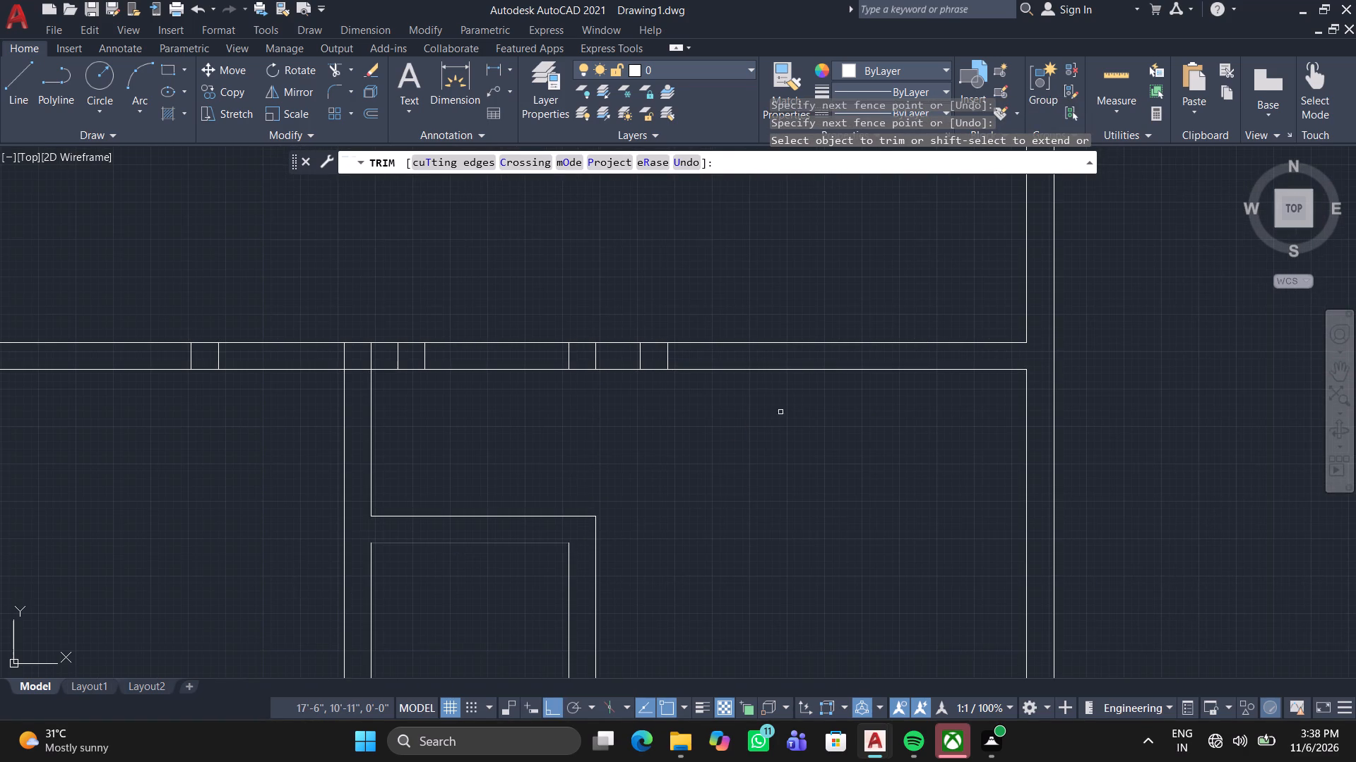
scroll(694, 359, up, 2)
middle_drag(699, 365, 710, 356)
scroll(705, 360, down, 2)
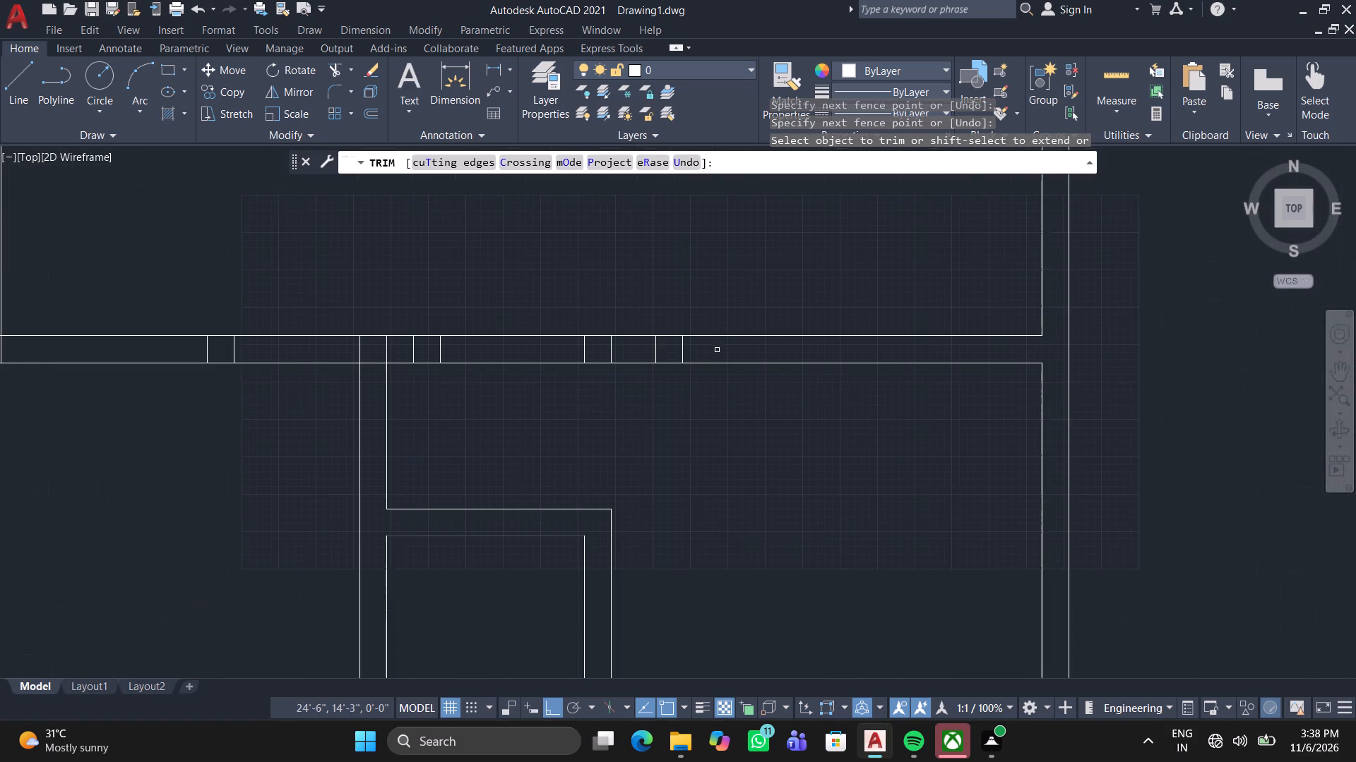
click(696, 344)
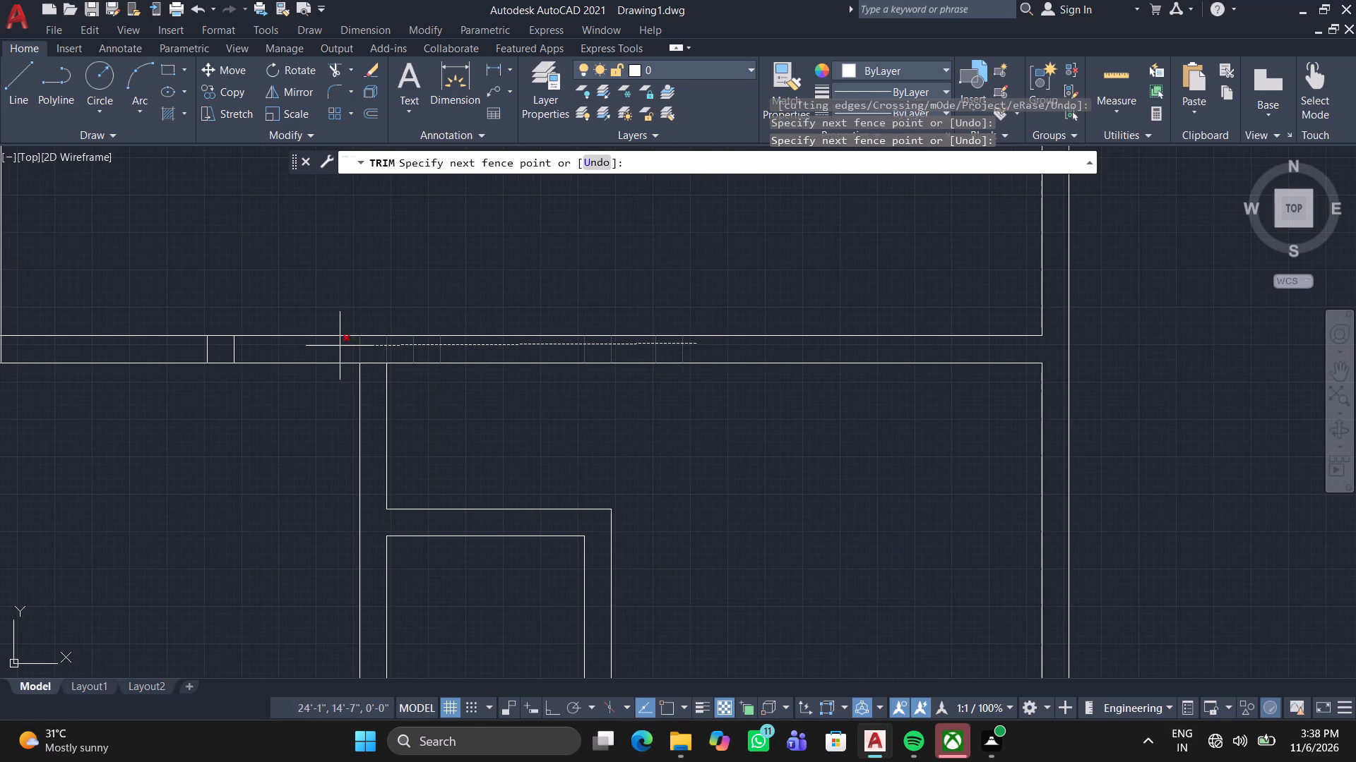
click(338, 347)
double_click(292, 346)
click(152, 344)
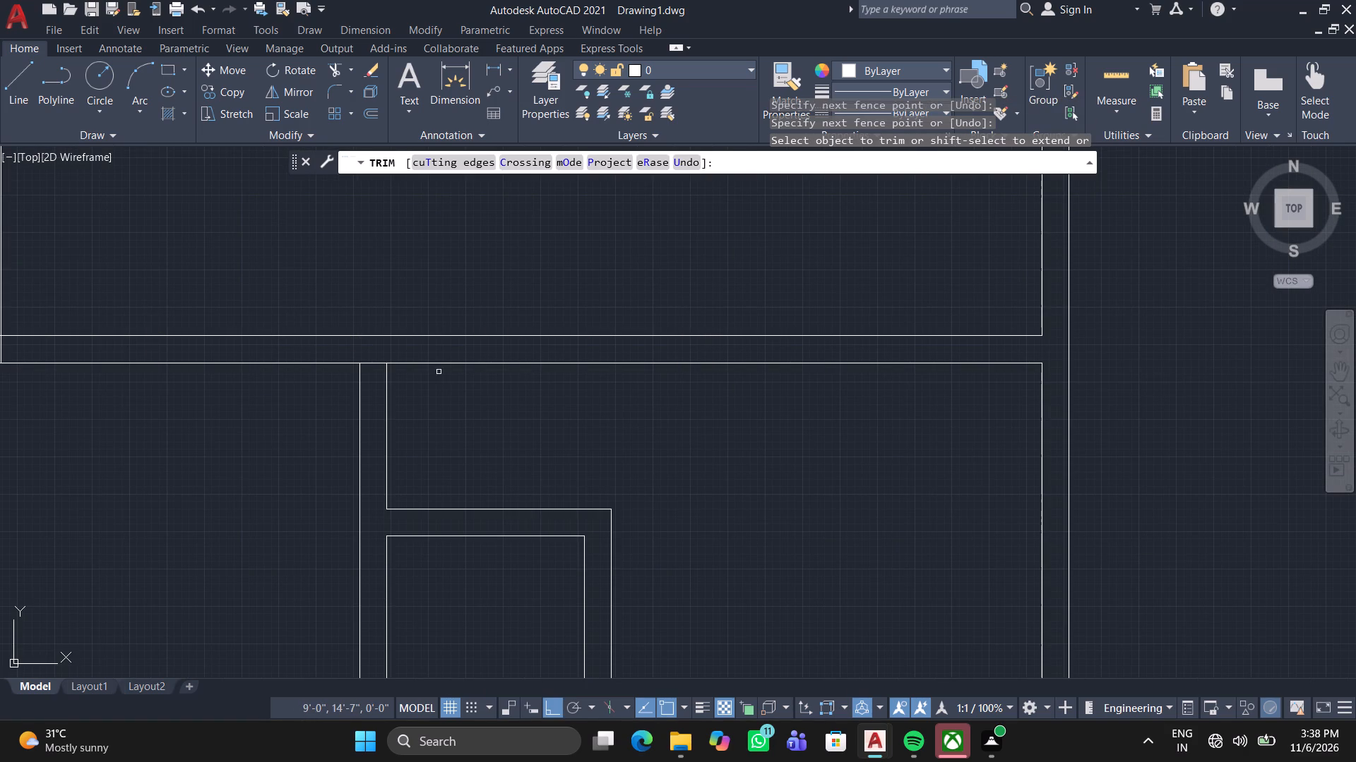
Trim the wall line closing the junction of the lower interior wall with the central room's bottom wall.
scroll(356, 352, up, 3)
click(401, 373)
click(412, 427)
Trim the two surplus horizontal lines crossing the left outer wall below the left projection.
scroll(411, 416, down, 4)
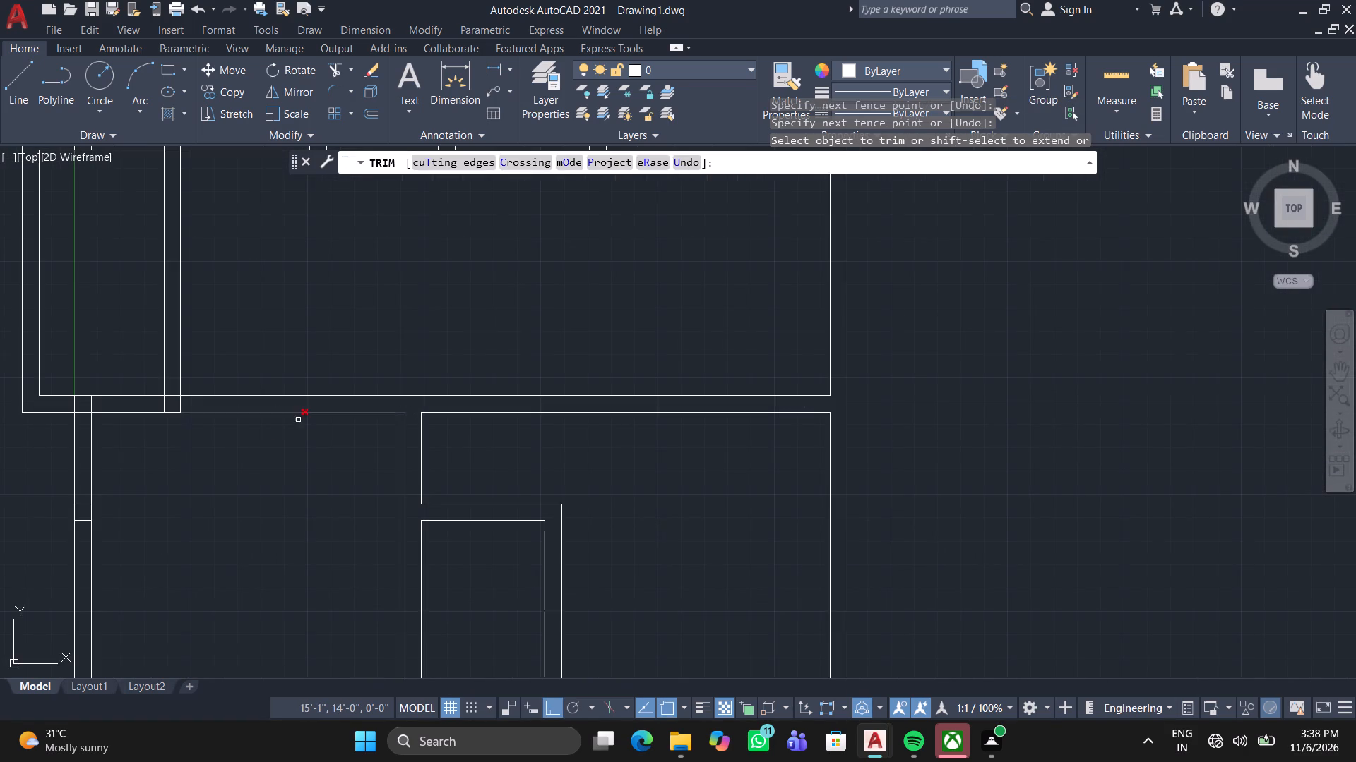
middle_drag(266, 452, 670, 380)
scroll(506, 466, up, 3)
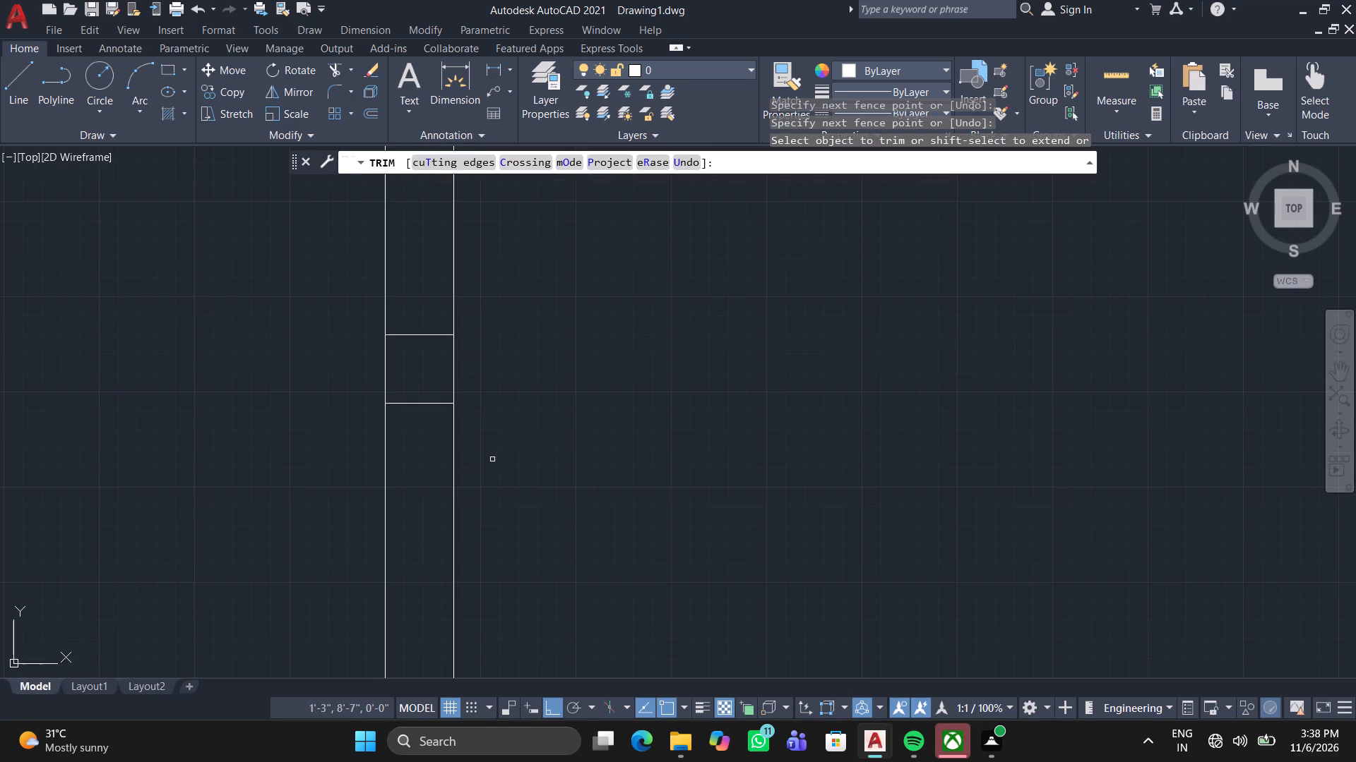
drag(431, 453, 427, 438)
click(407, 289)
Trim the left outer wall and partition lines crossing the central room's bottom wall, and open the partition's lower junction.
scroll(429, 289, down, 3)
middle_drag(428, 299, 401, 601)
scroll(406, 515, up, 1)
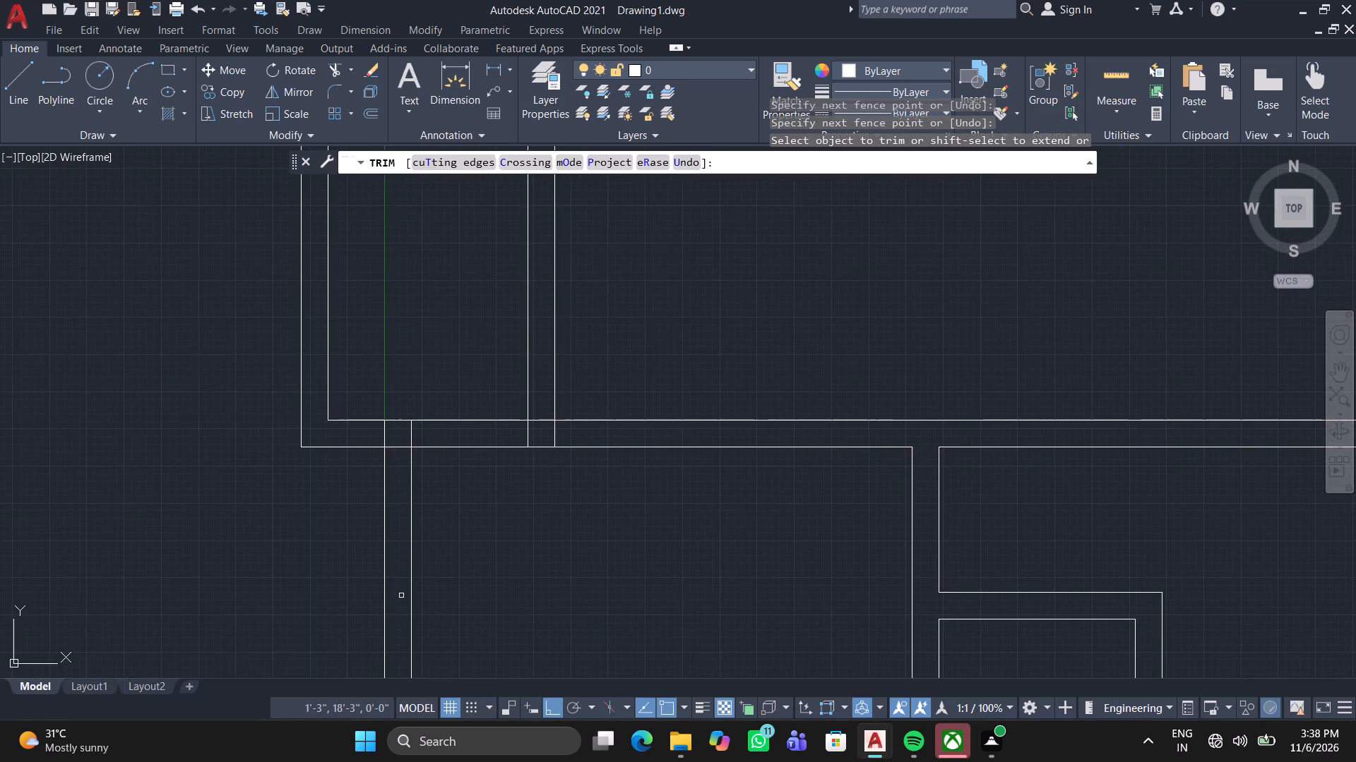
scroll(403, 557, up, 1)
click(331, 361)
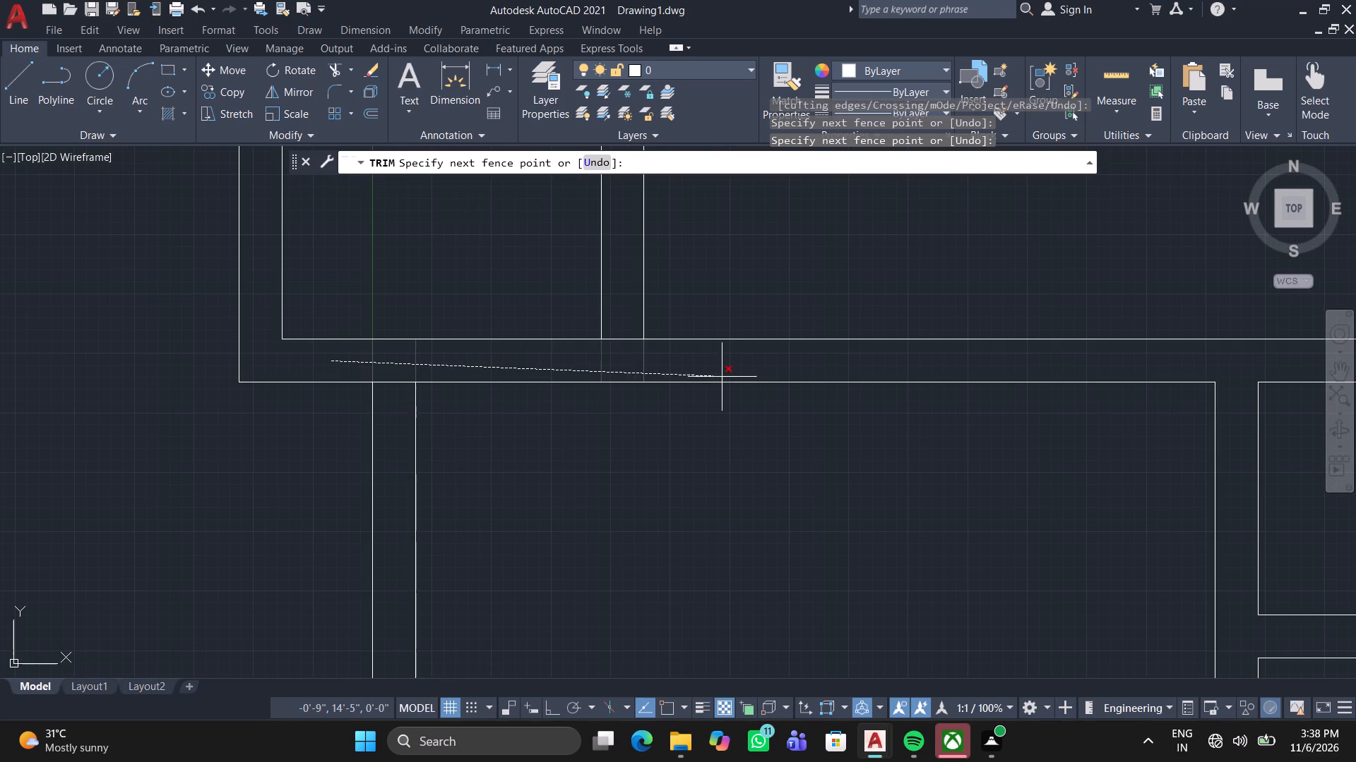
click(709, 361)
click(603, 351)
click(615, 308)
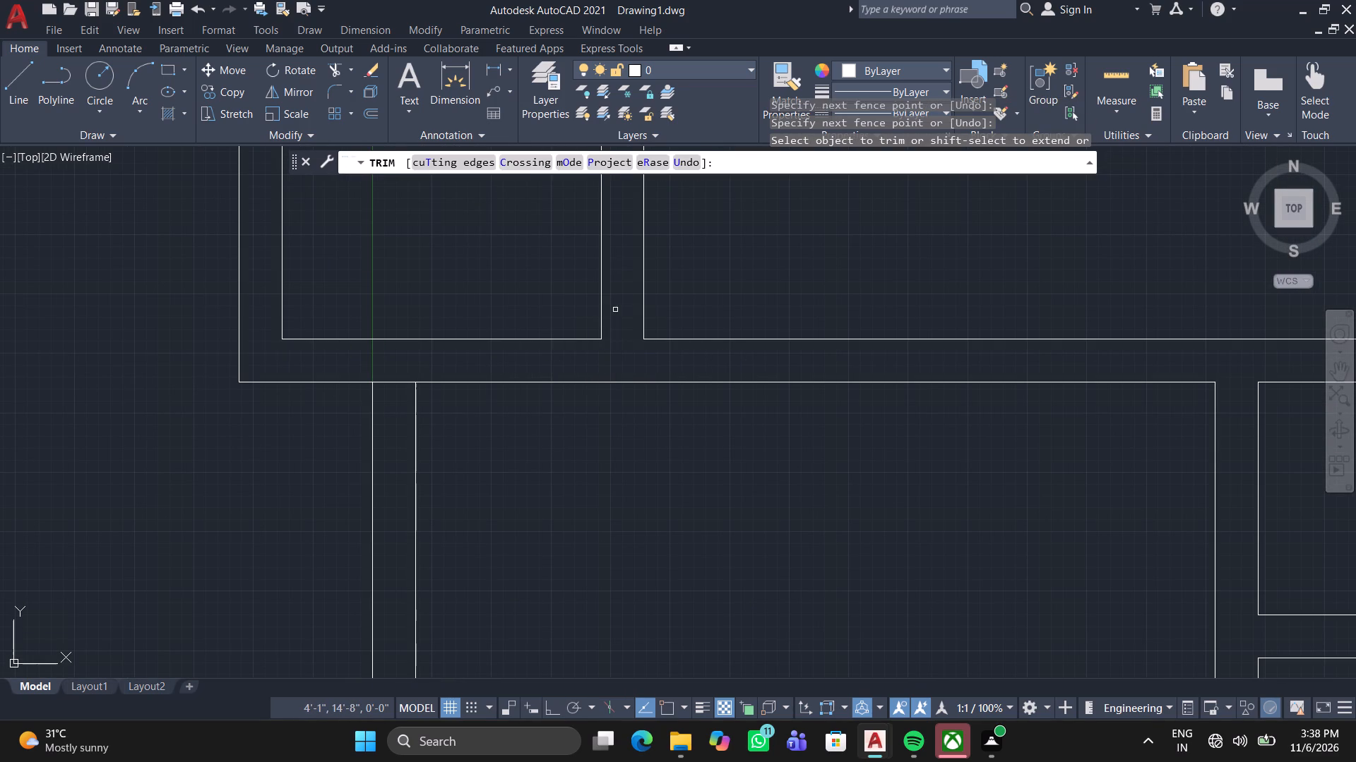
Trim the wall line closing the junction of the lower left outer wall with the central room's bottom wall.
scroll(388, 382, up, 1)
click(406, 394)
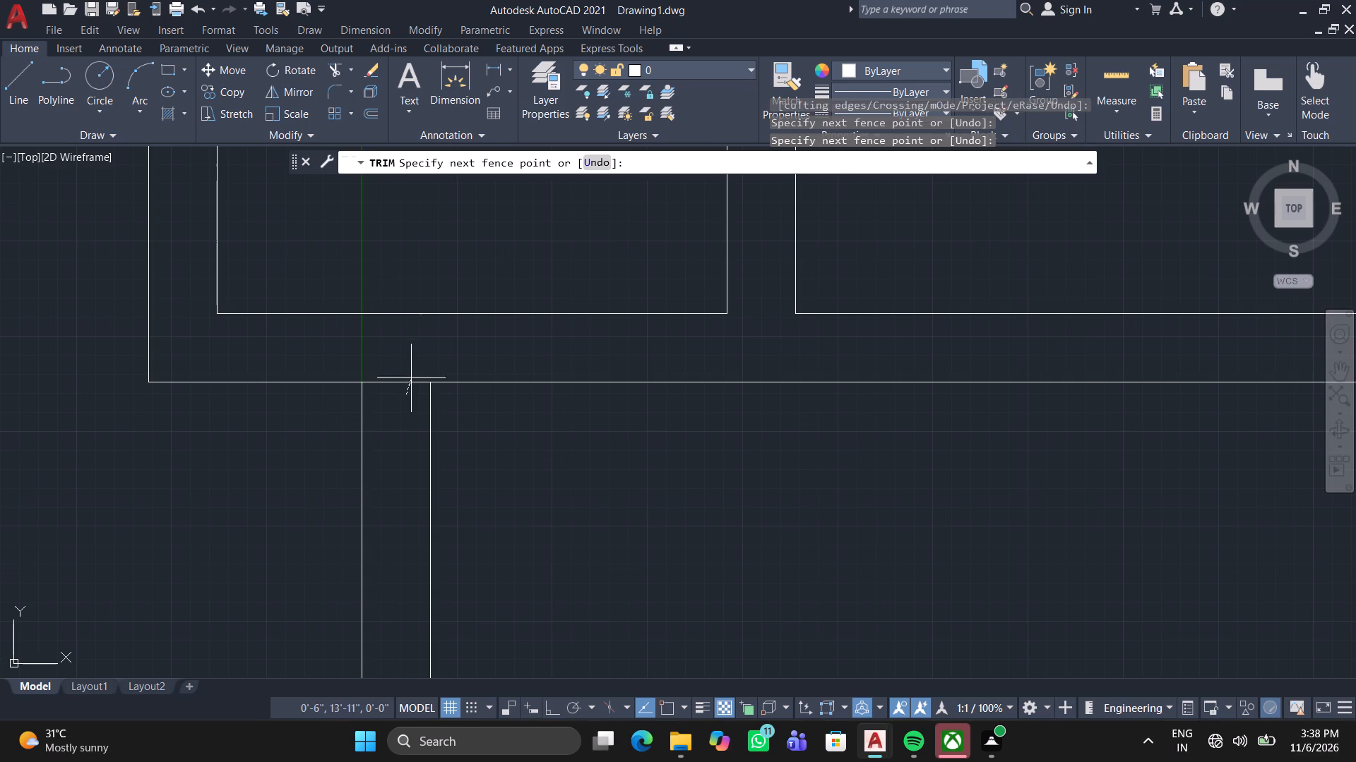
click(412, 374)
Trim the overlapping inner wall lines at the plan's bottom-left outer corner.
scroll(414, 375, down, 4)
middle_drag(427, 387, 450, 253)
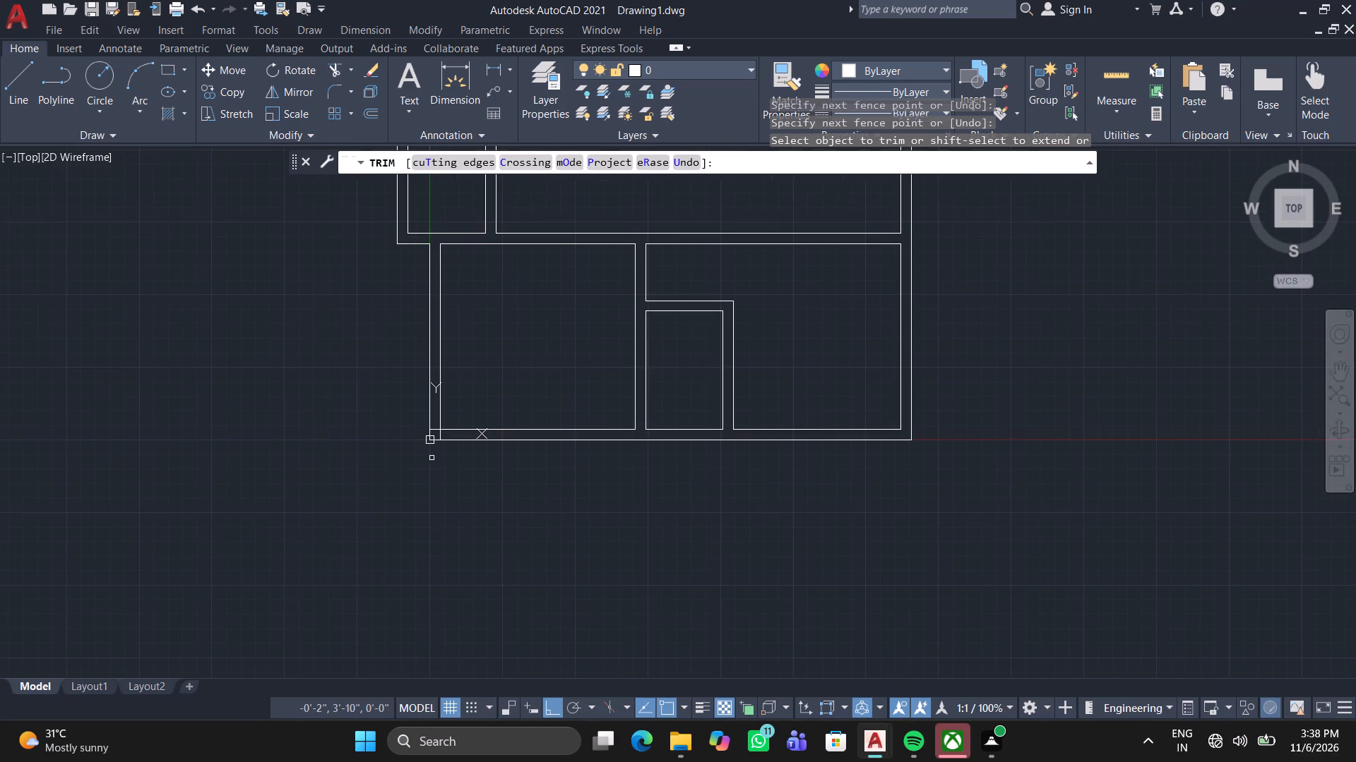
scroll(430, 459, up, 4)
click(434, 265)
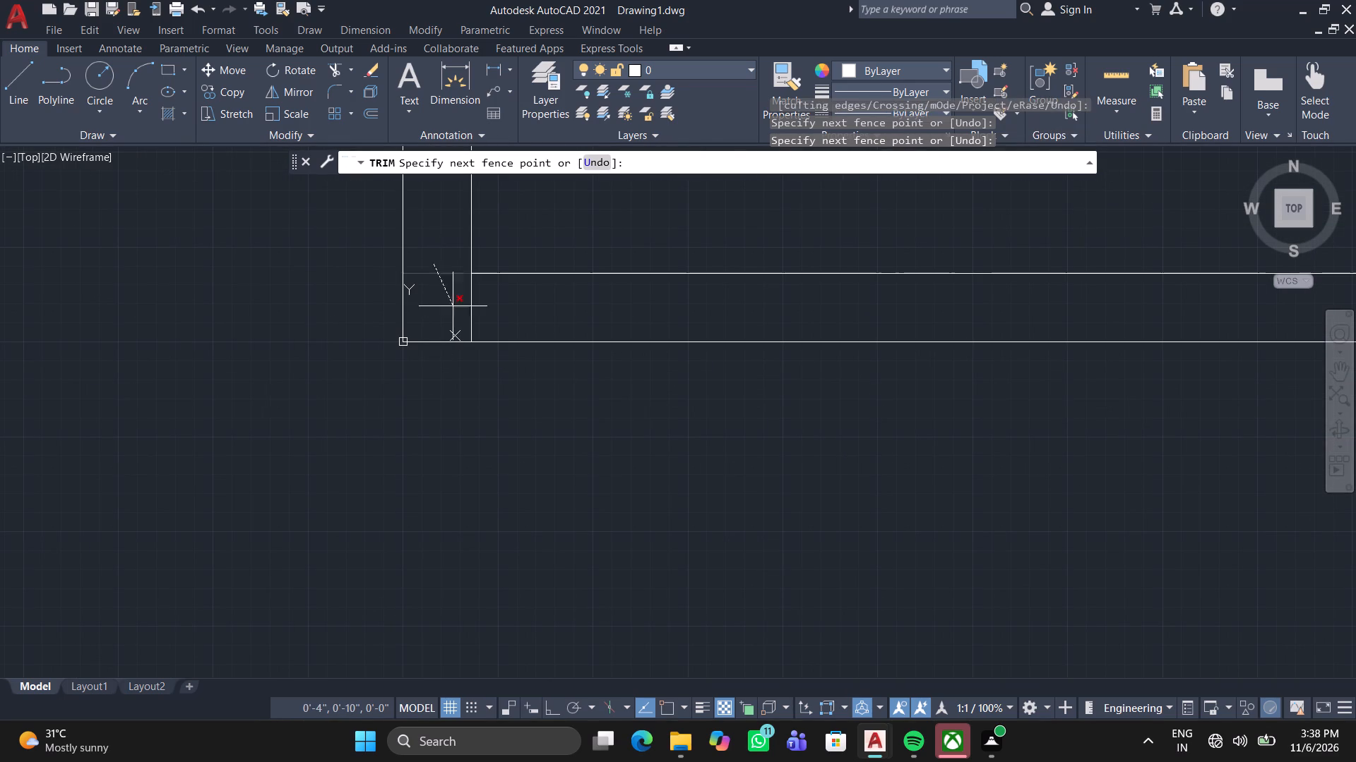
click(508, 320)
Trim the left outer wall and partition lines crossing the central room's top wall, and open the partition's upper junction.
scroll(508, 318, down, 3)
scroll(552, 236, down, 1)
middle_drag(549, 240, 495, 640)
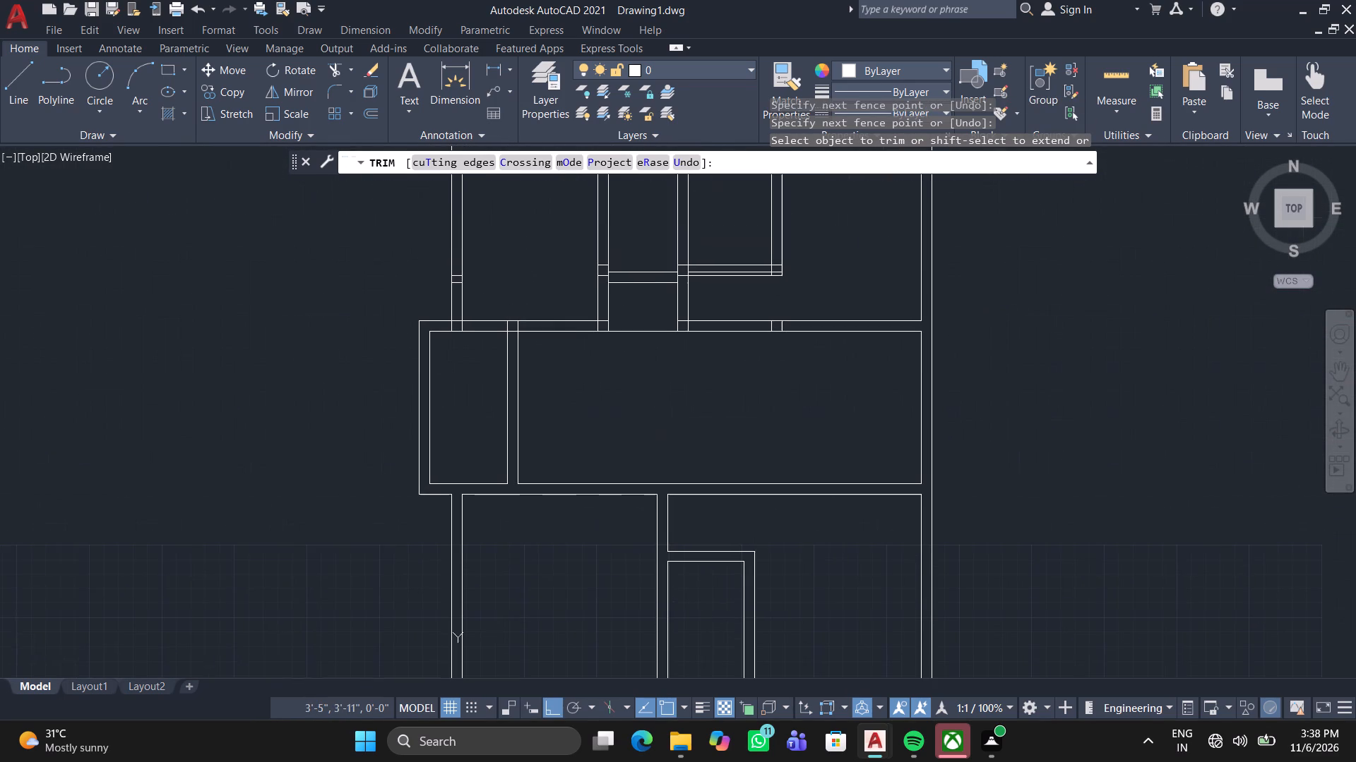
scroll(493, 371, up, 3)
middle_drag(495, 355, 468, 514)
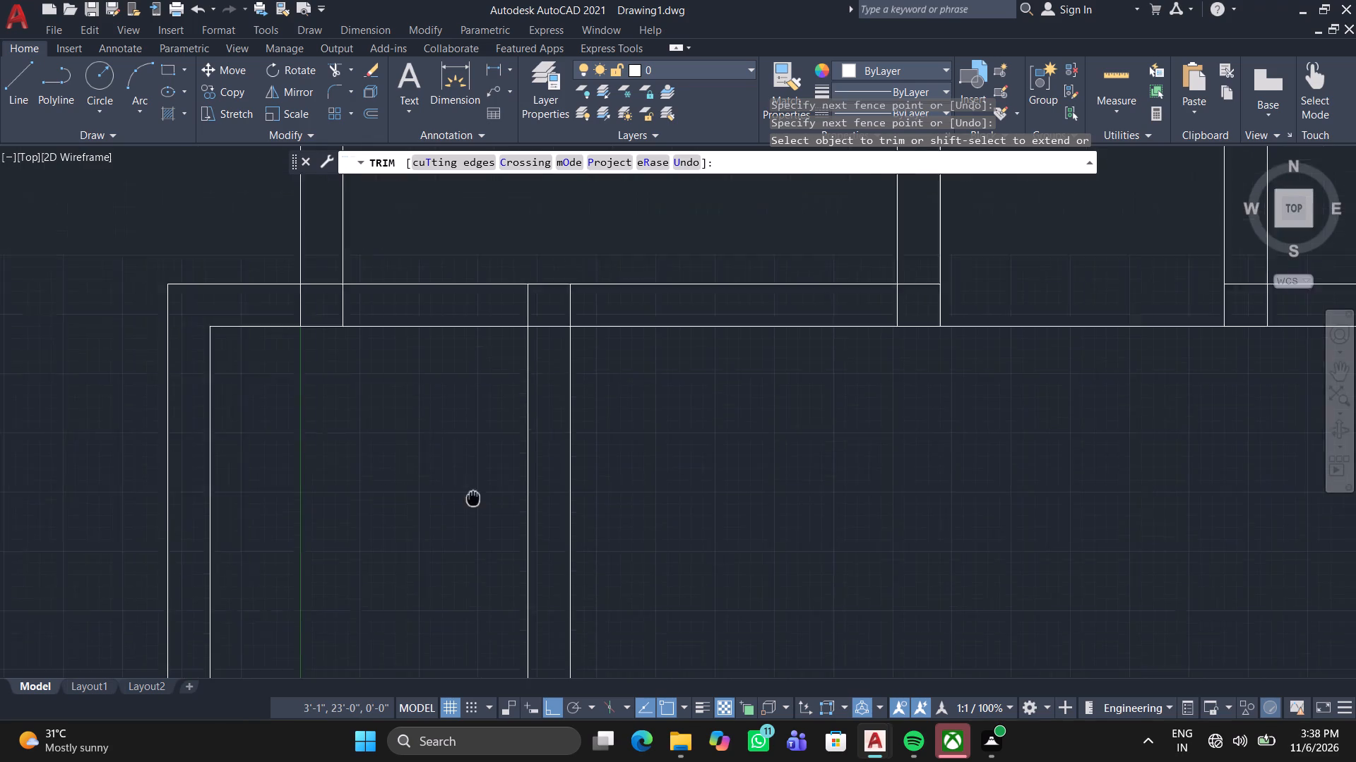
middle_drag(468, 514, 446, 609)
scroll(311, 471, up, 1)
click(215, 430)
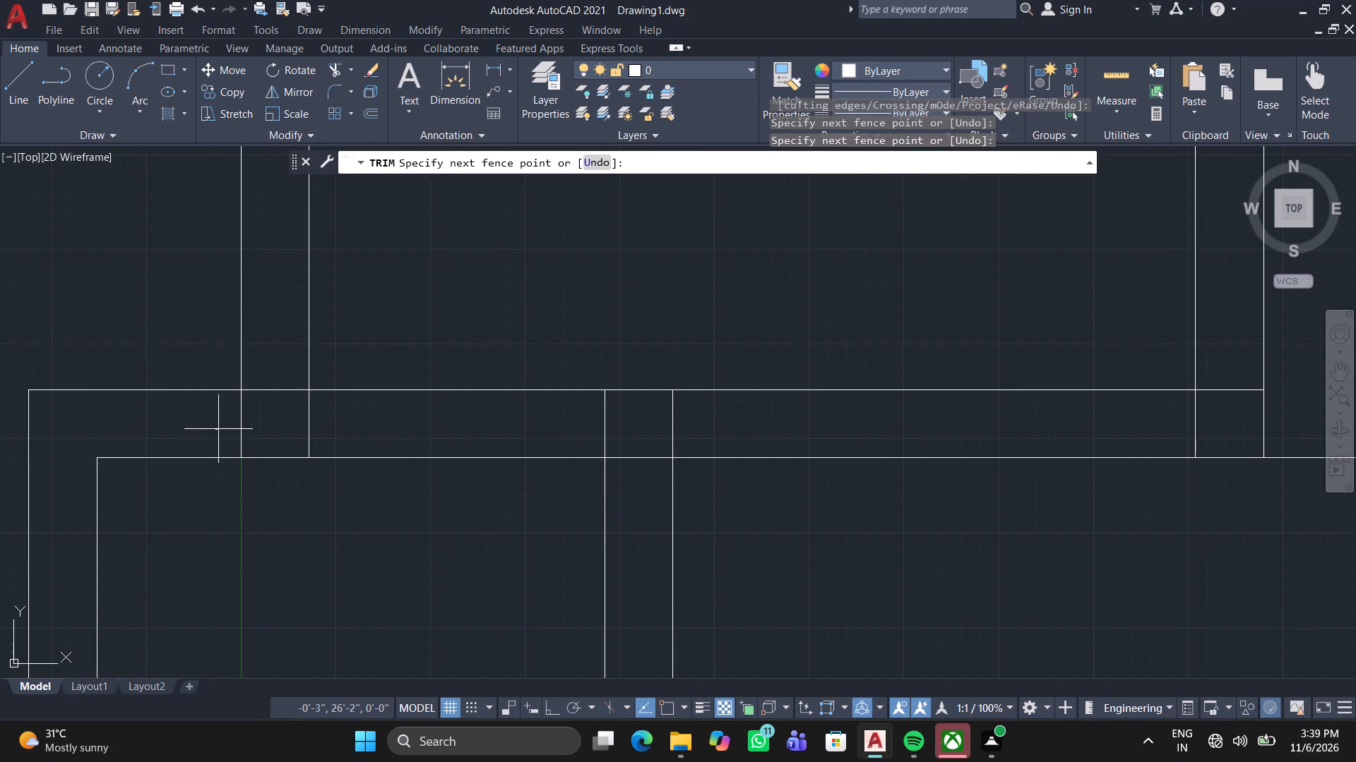
click(776, 435)
click(634, 456)
click(637, 468)
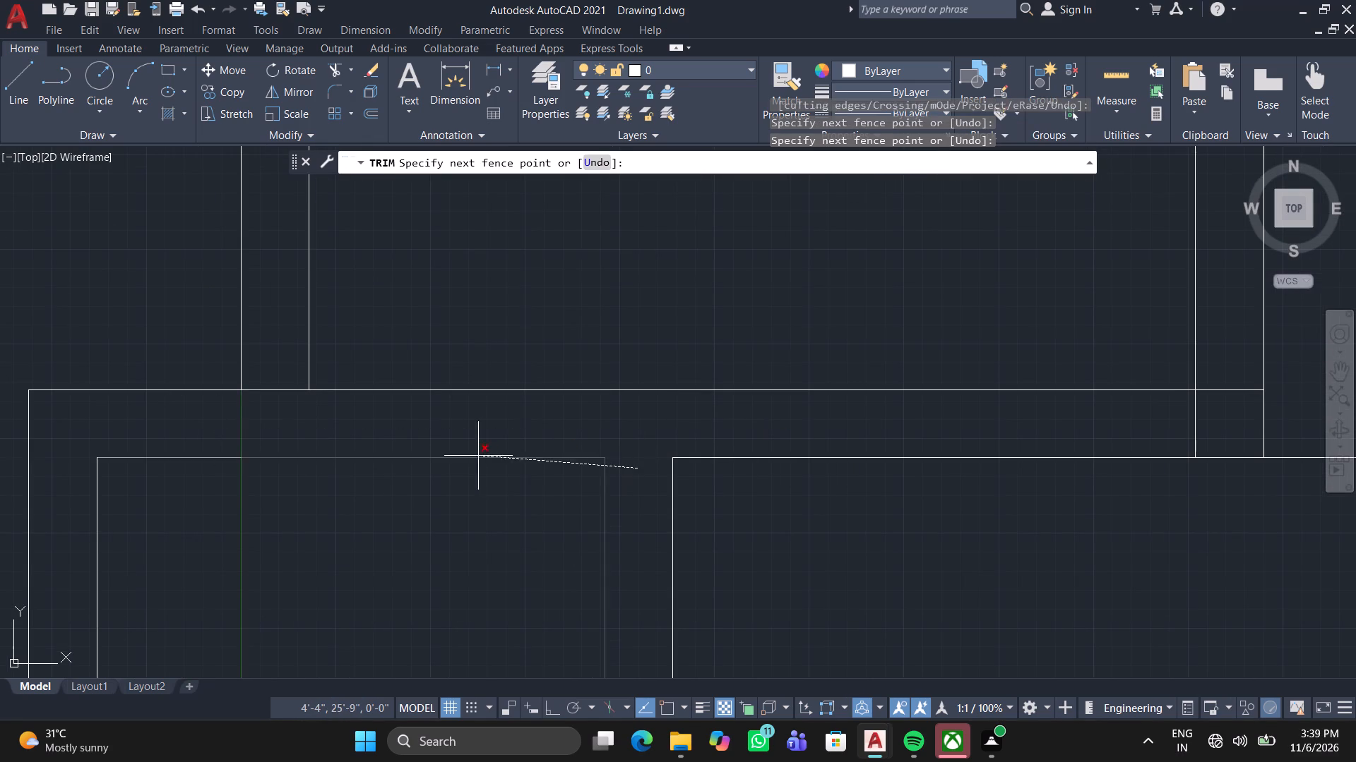
click(600, 428)
Trim the wall line closing the junction of the upper left outer wall with the central room's top wall.
click(260, 410)
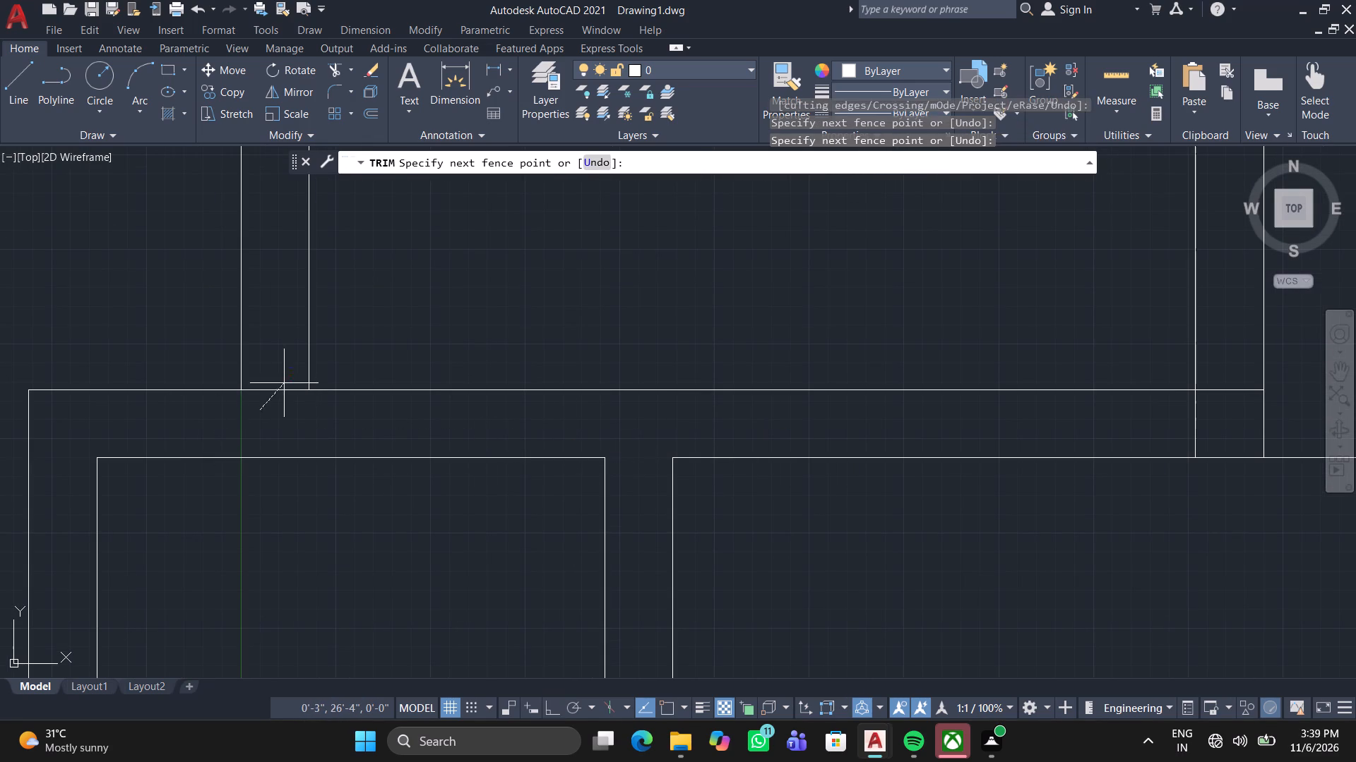
click(284, 375)
scroll(338, 389, down, 4)
scroll(499, 406, up, 4)
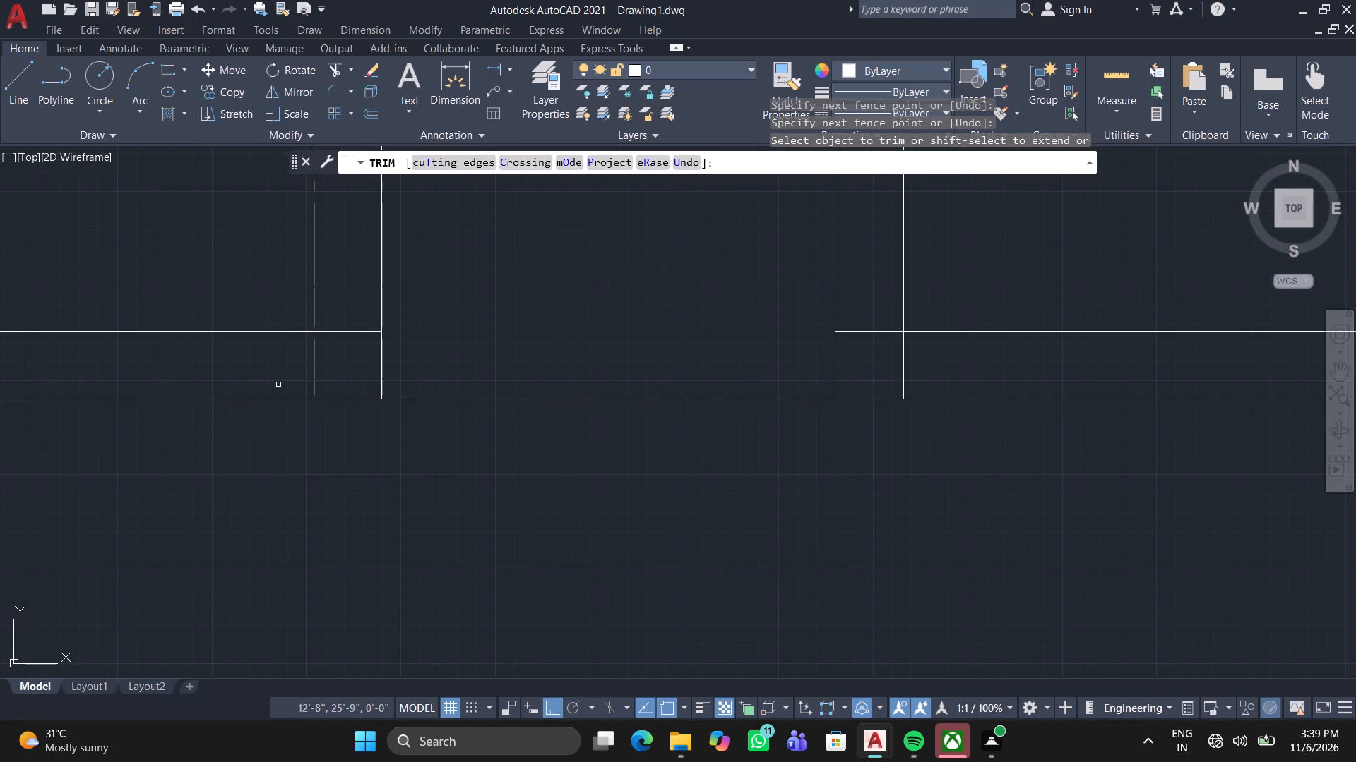
Trim the surplus partition lines inside the central room's top wall below the three upper partitions.
click(280, 380)
click(343, 321)
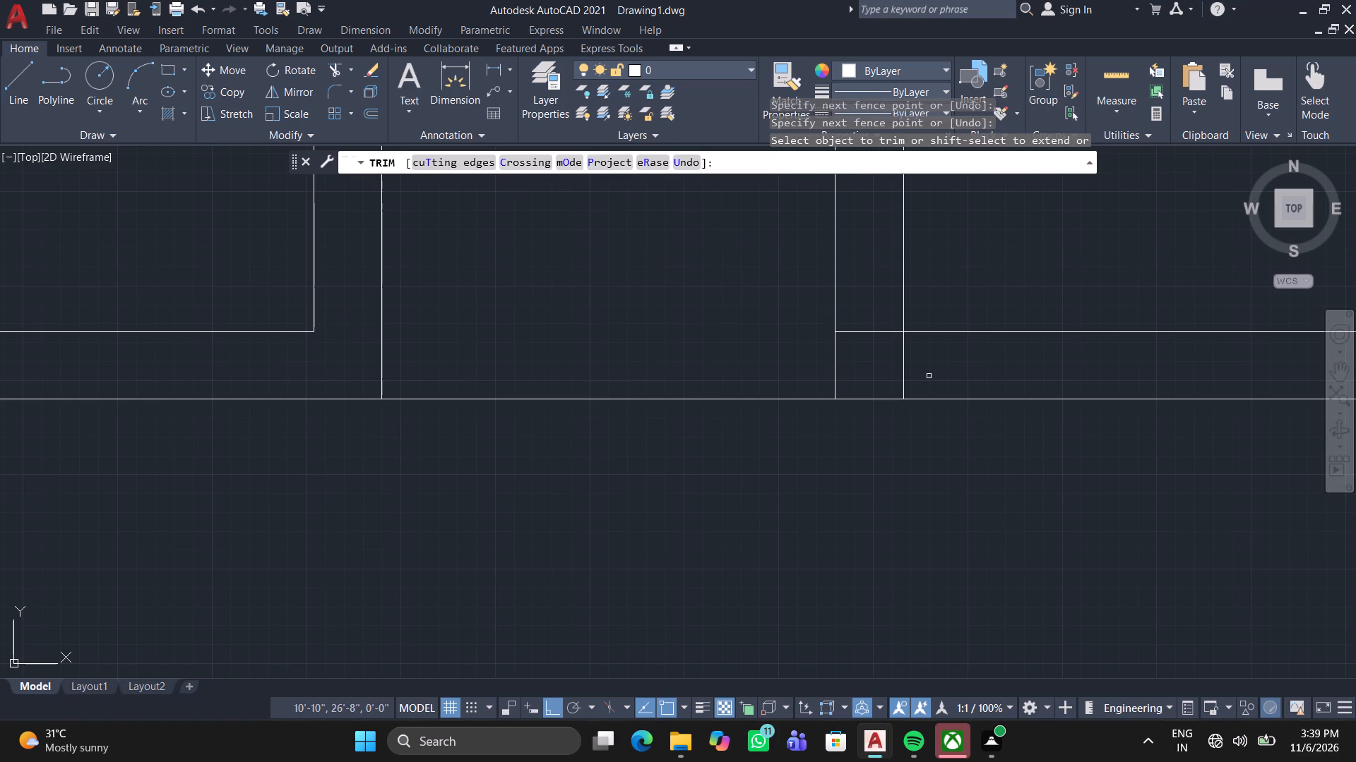
click(924, 375)
click(874, 320)
scroll(762, 344, down, 4)
middle_drag(588, 319, 545, 497)
scroll(802, 531, up, 4)
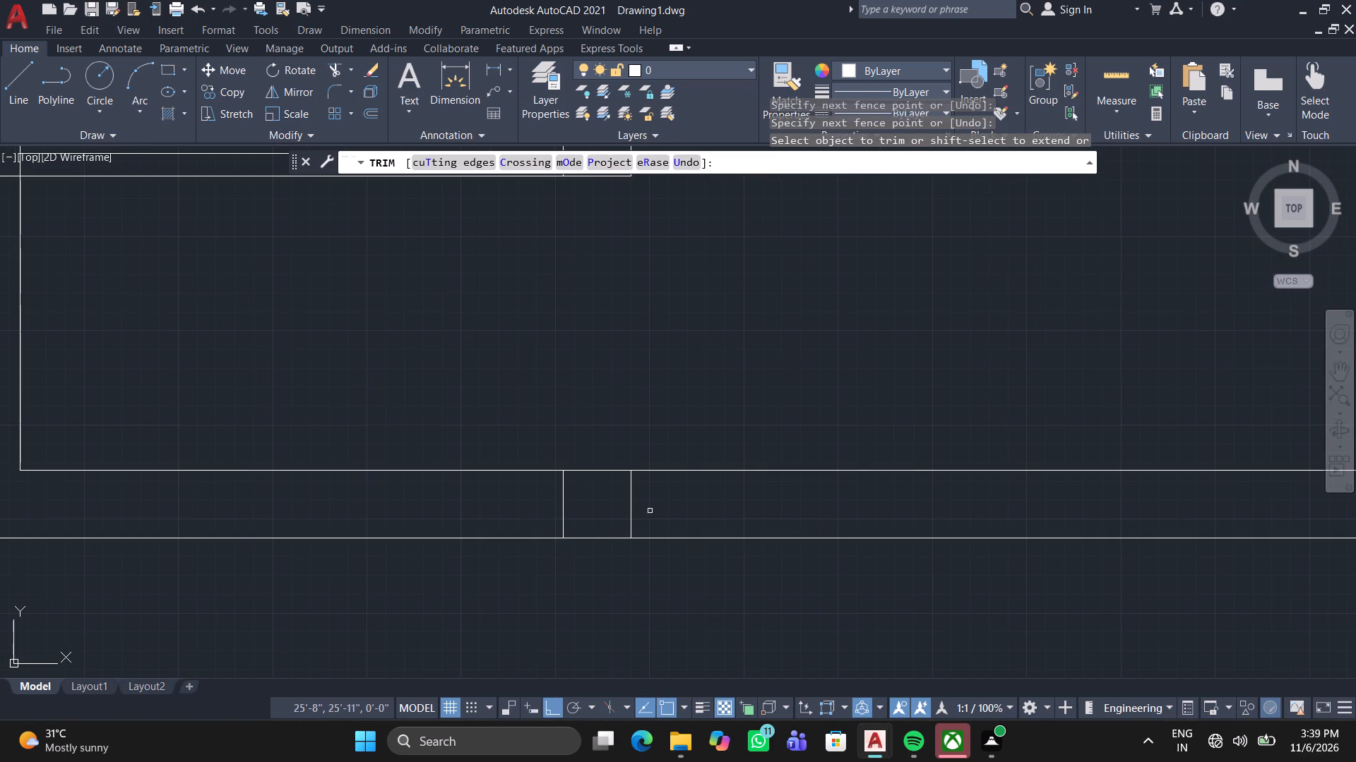
click(518, 504)
click(662, 502)
Trim the overlapping lines where the second upper partition meets the cross walls, and remove the surplus line inside the right cross wall.
scroll(643, 495, down, 3)
middle_drag(638, 499, 761, 513)
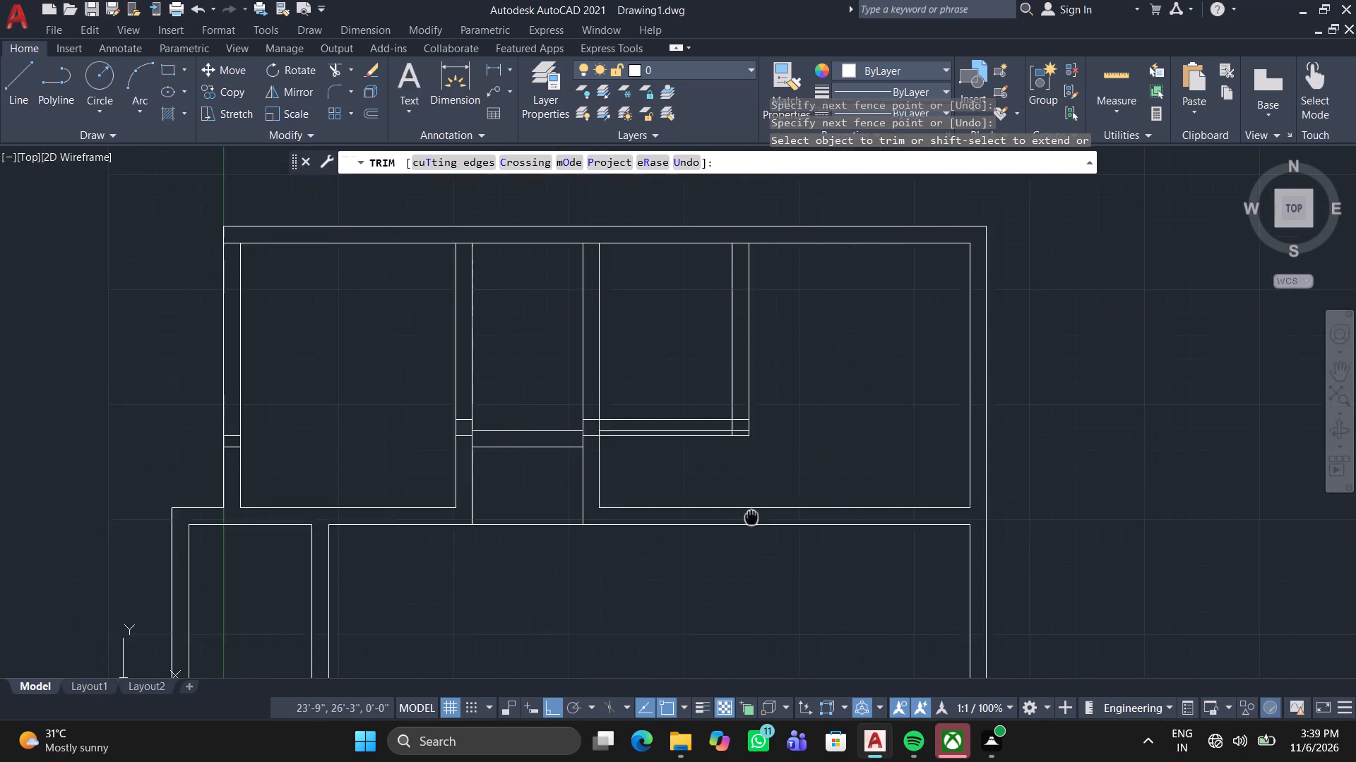
middle_drag(761, 513, 766, 510)
scroll(627, 433, up, 1)
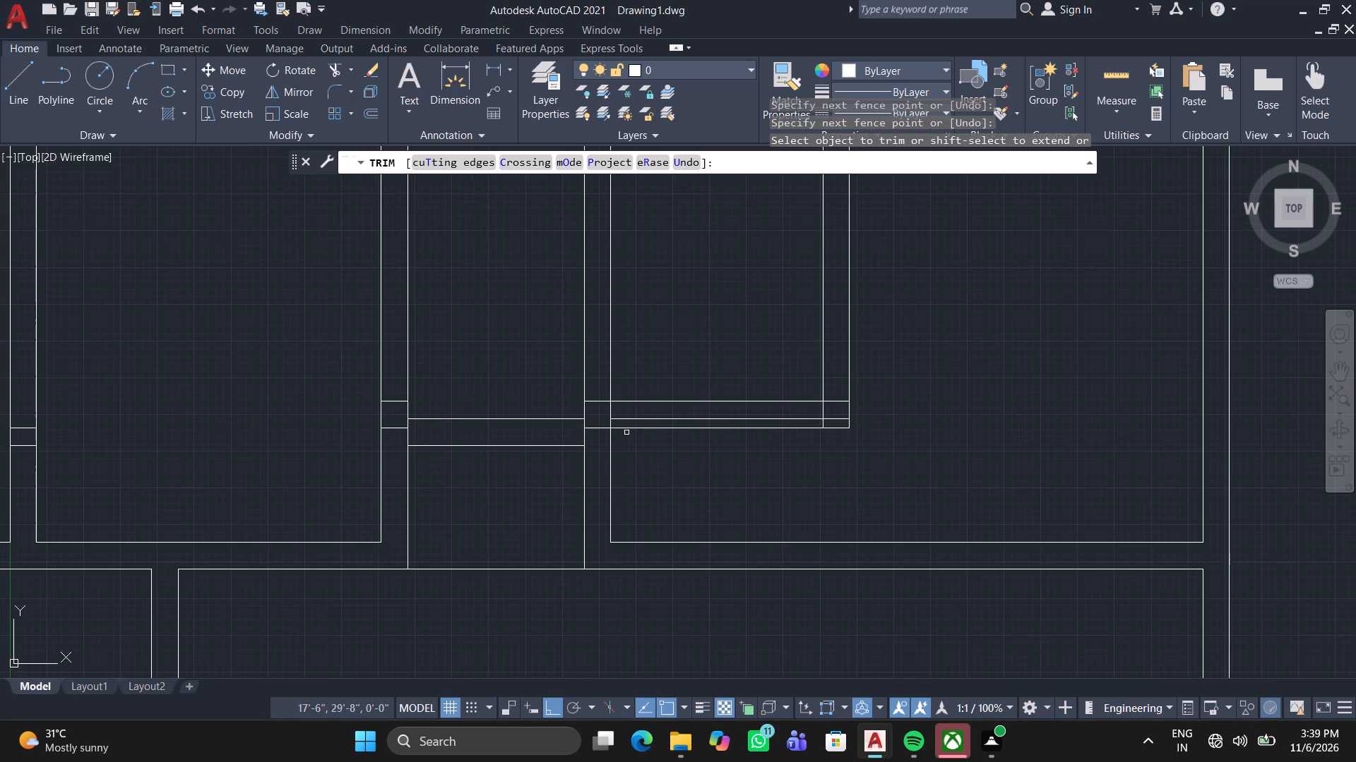
scroll(581, 421, up, 3)
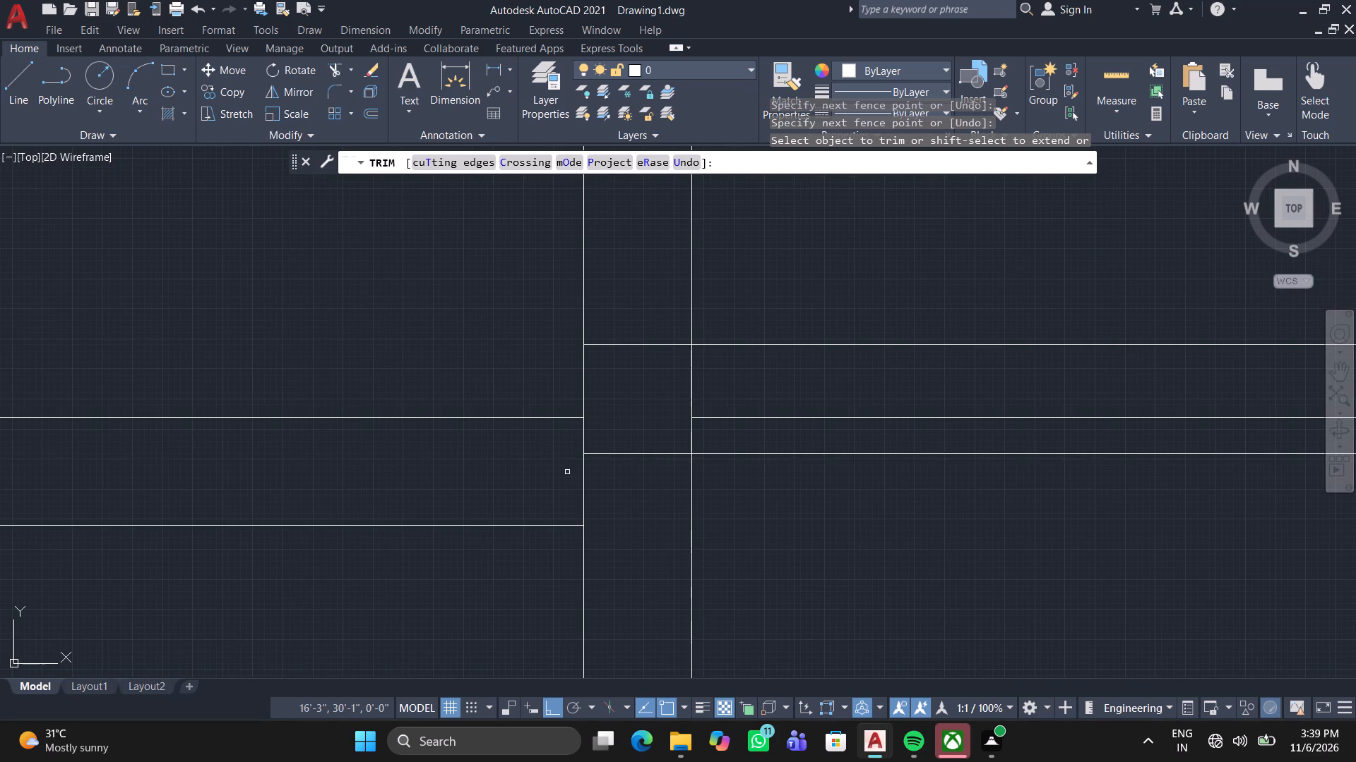
click(569, 474)
click(609, 472)
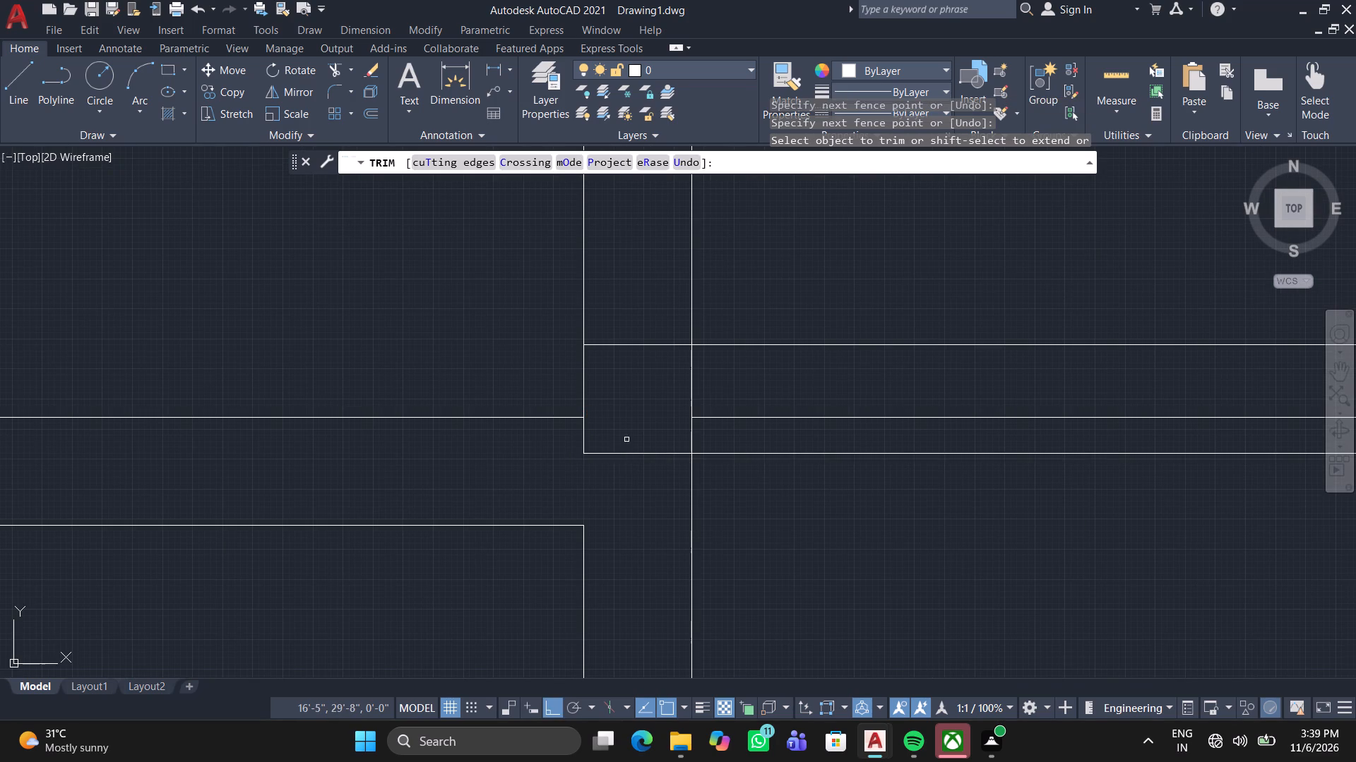
click(626, 440)
click(589, 477)
click(550, 441)
click(605, 425)
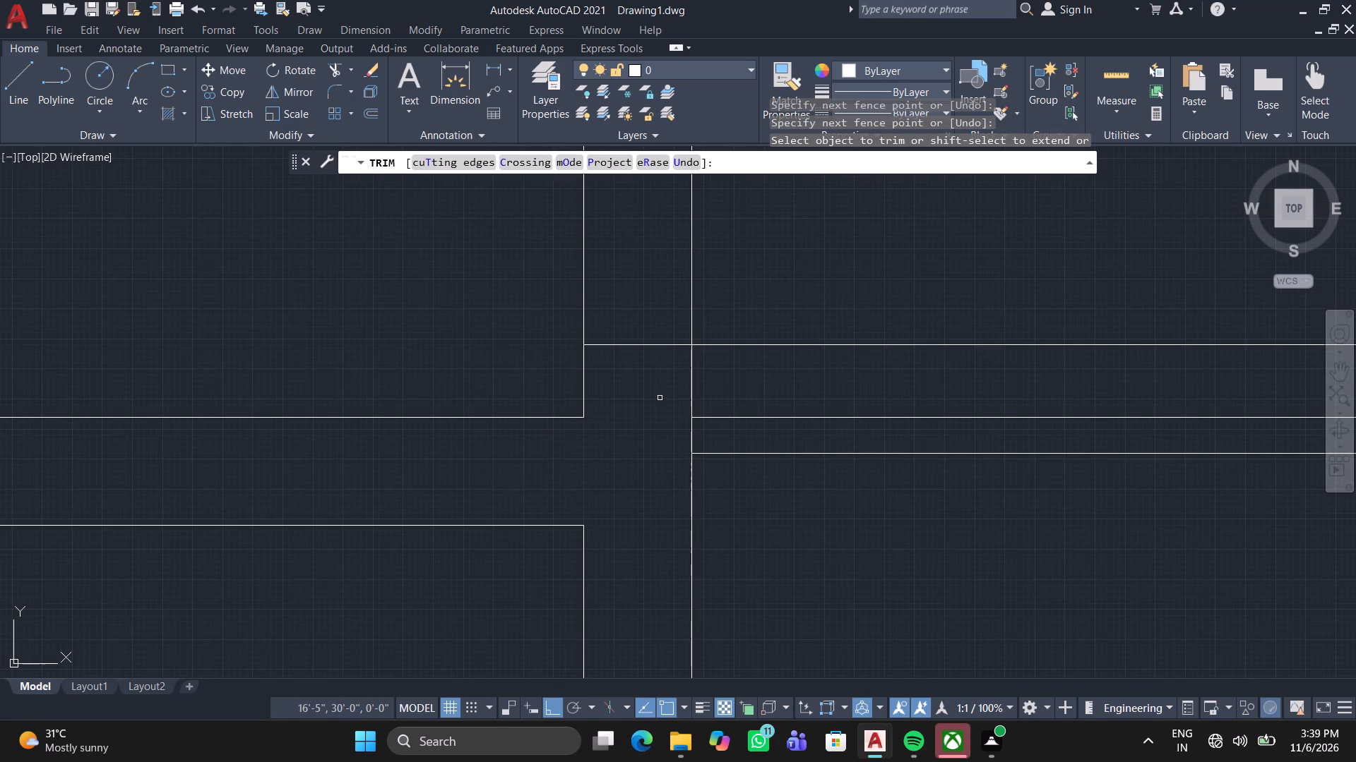
click(656, 395)
click(625, 303)
click(667, 433)
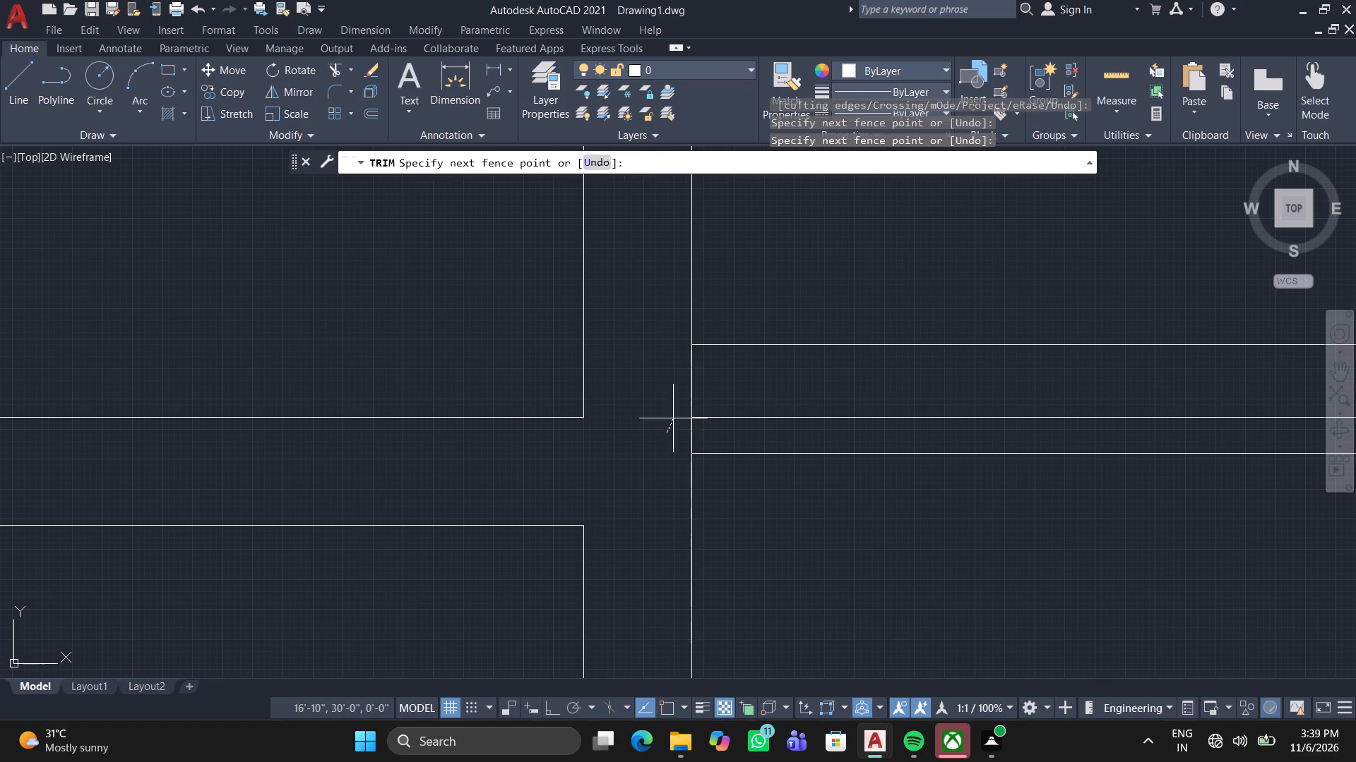
click(706, 385)
click(722, 429)
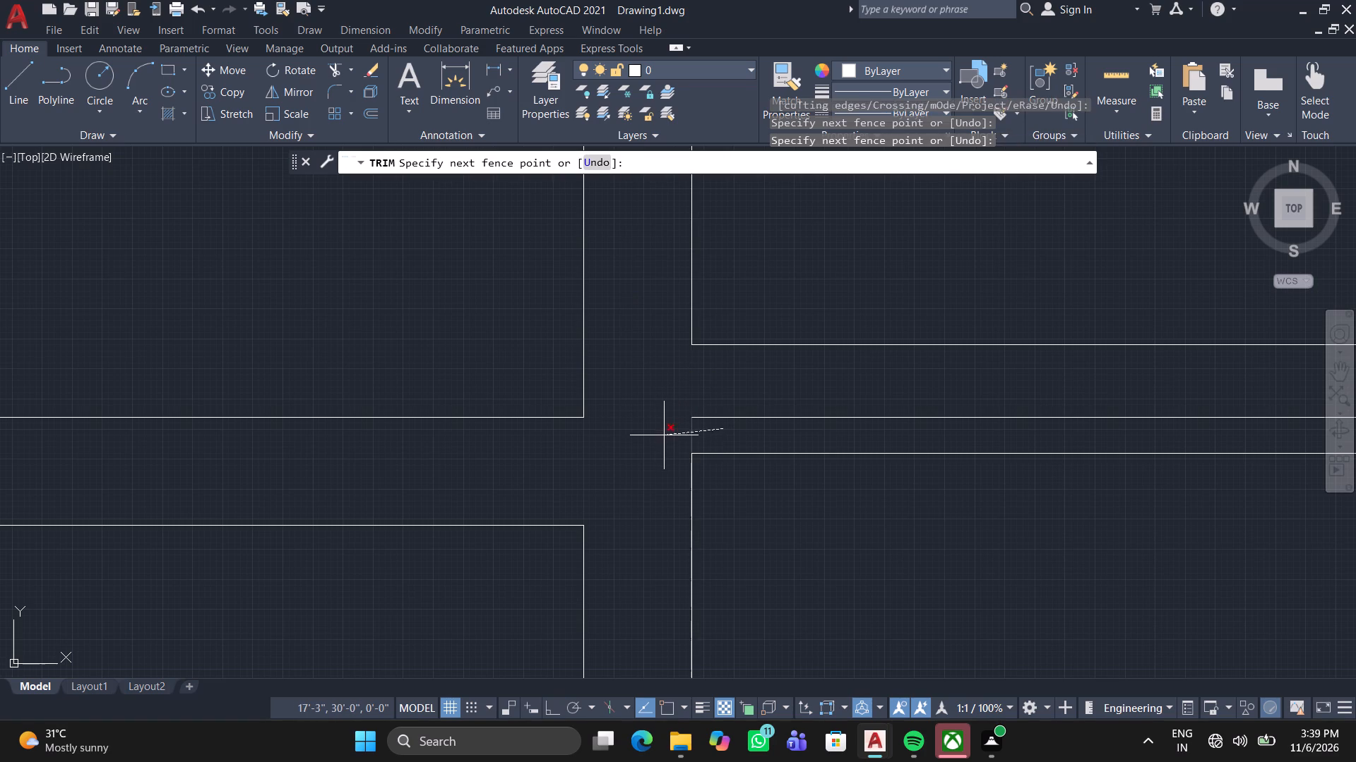
click(664, 435)
click(759, 430)
click(761, 389)
Trim the crossing inner wall lines at the lower right corner of the small upper room beside the third partition.
scroll(762, 394, down, 4)
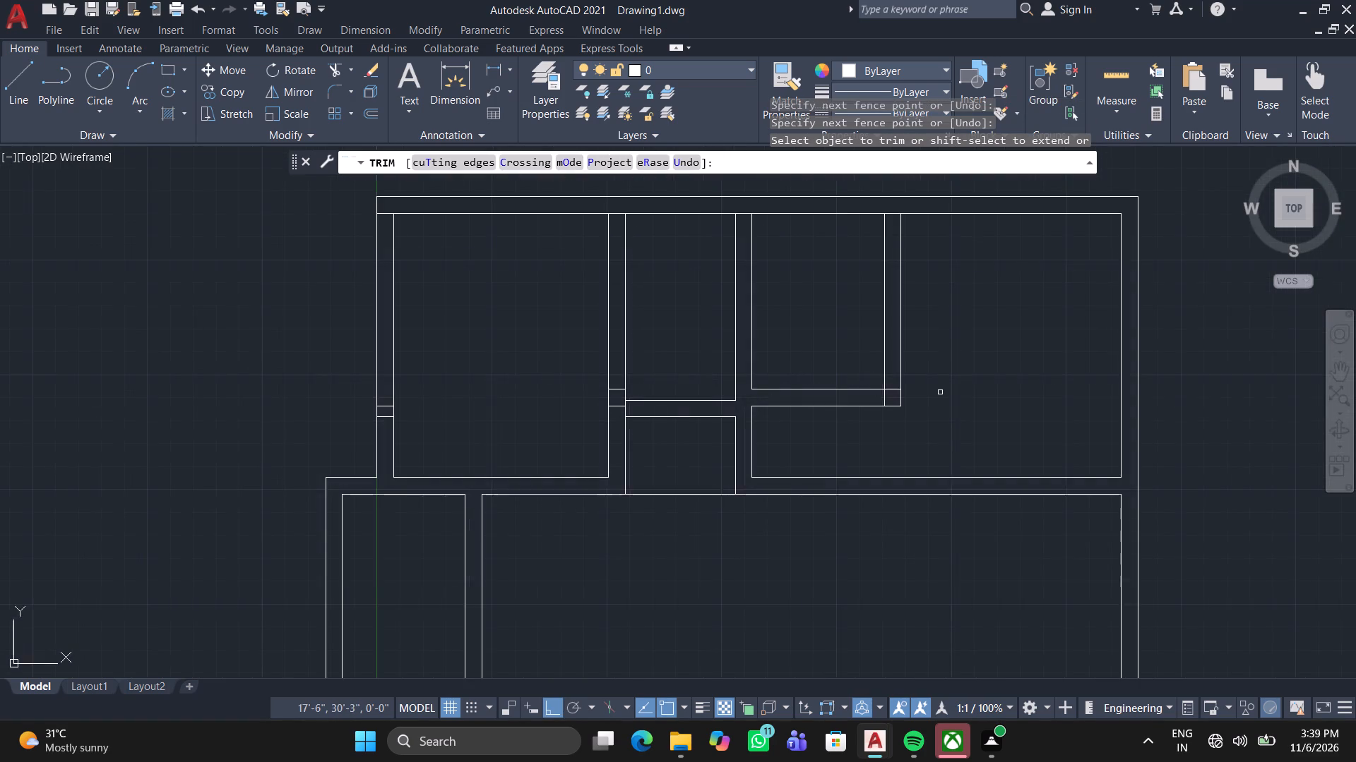
scroll(940, 392, up, 4)
scroll(612, 399, up, 2)
click(516, 445)
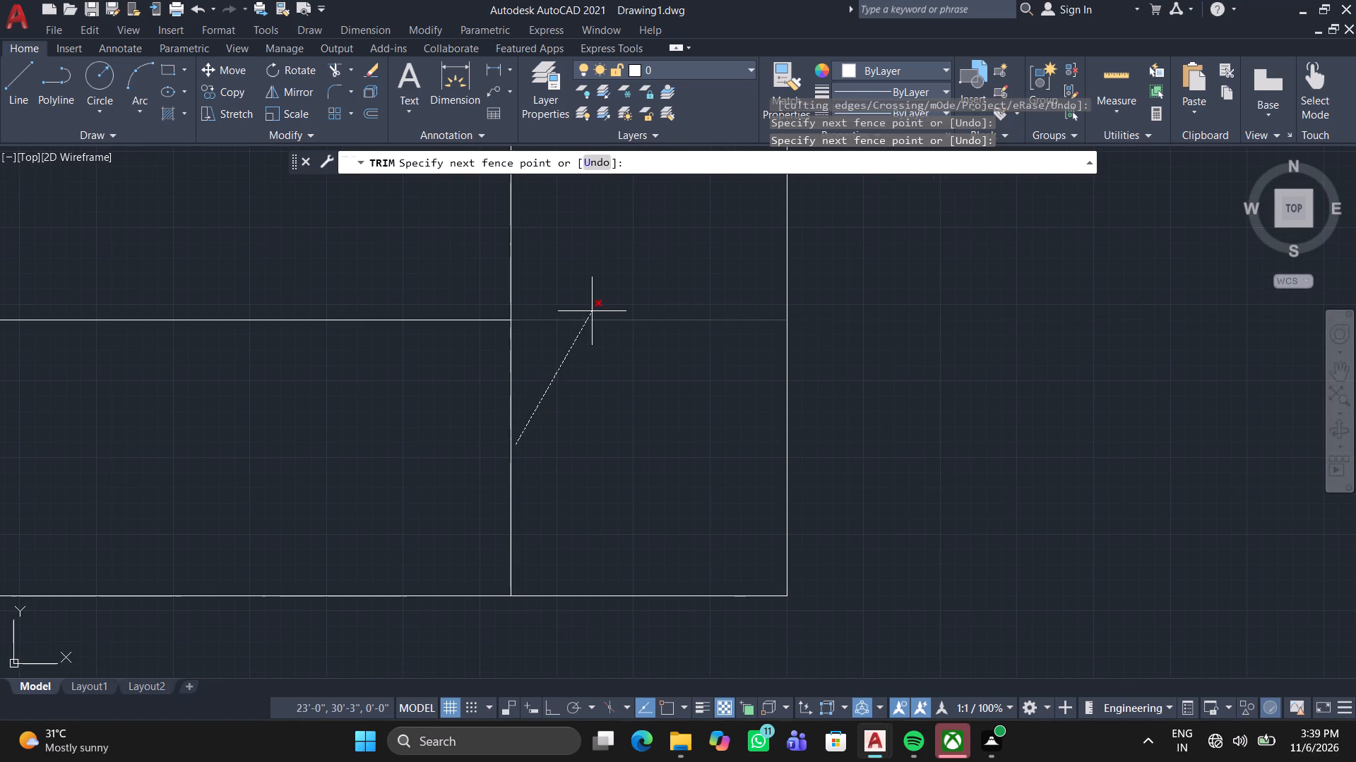
click(600, 308)
click(427, 402)
click(584, 404)
Trim the top outer wall's inner line where it closes the heads of the three upper partitions.
scroll(574, 399, down, 4)
middle_drag(566, 403, 567, 447)
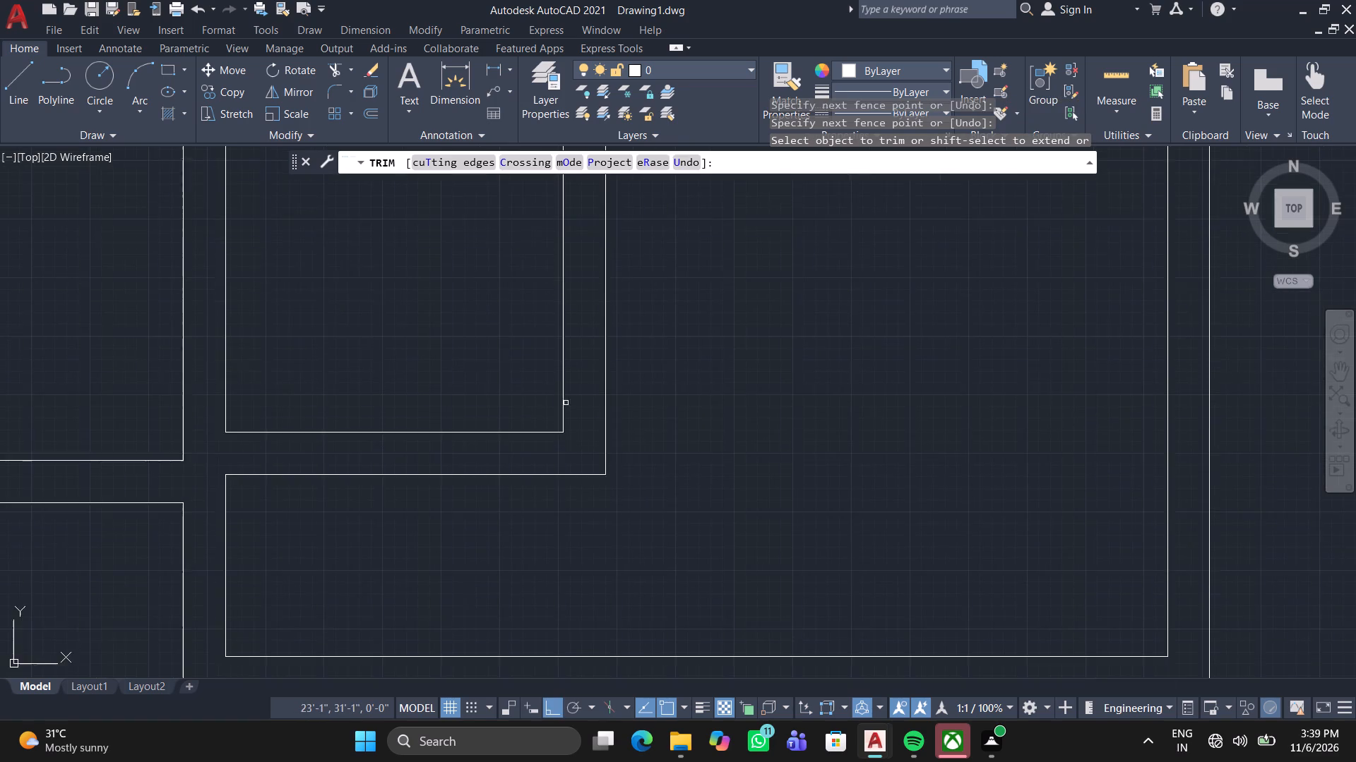
scroll(590, 406, down, 3)
scroll(518, 344, up, 2)
middle_drag(413, 261, 448, 314)
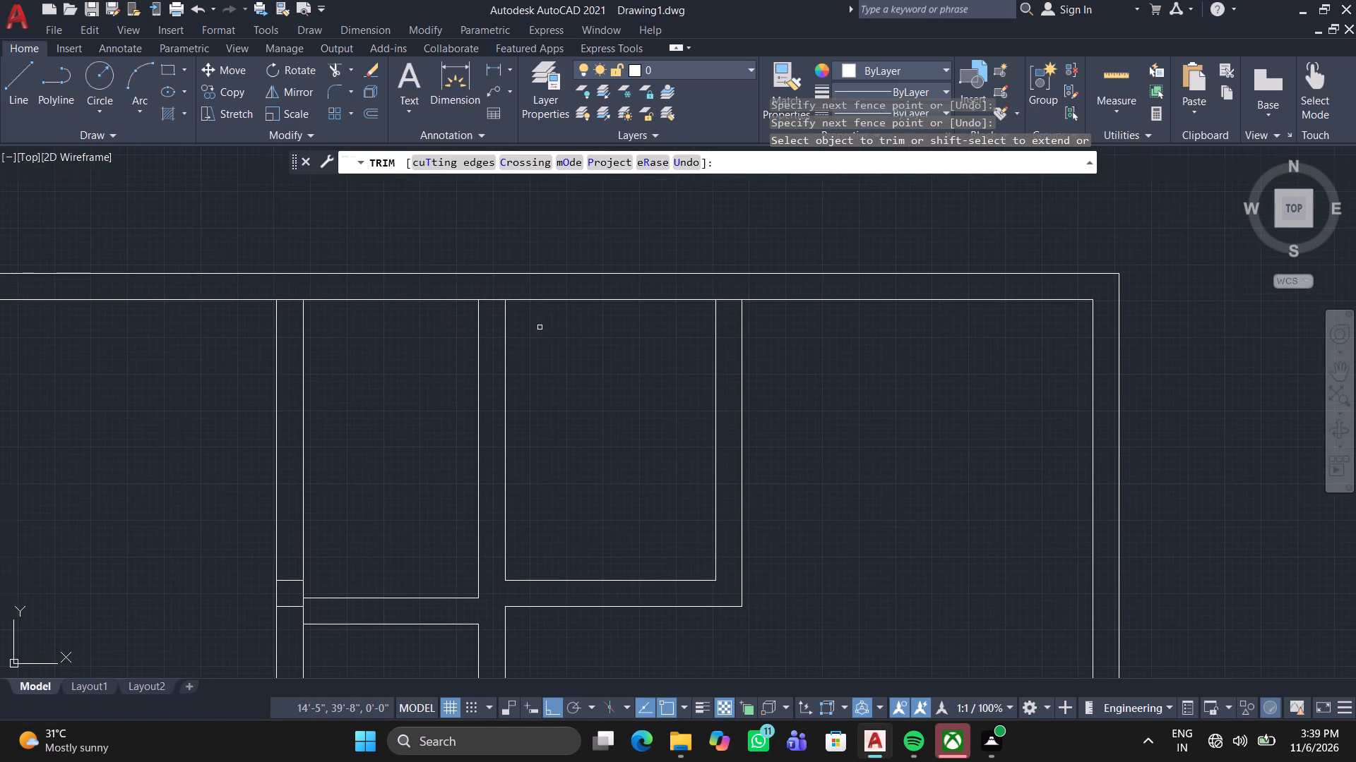
scroll(292, 328, up, 2)
click(302, 294)
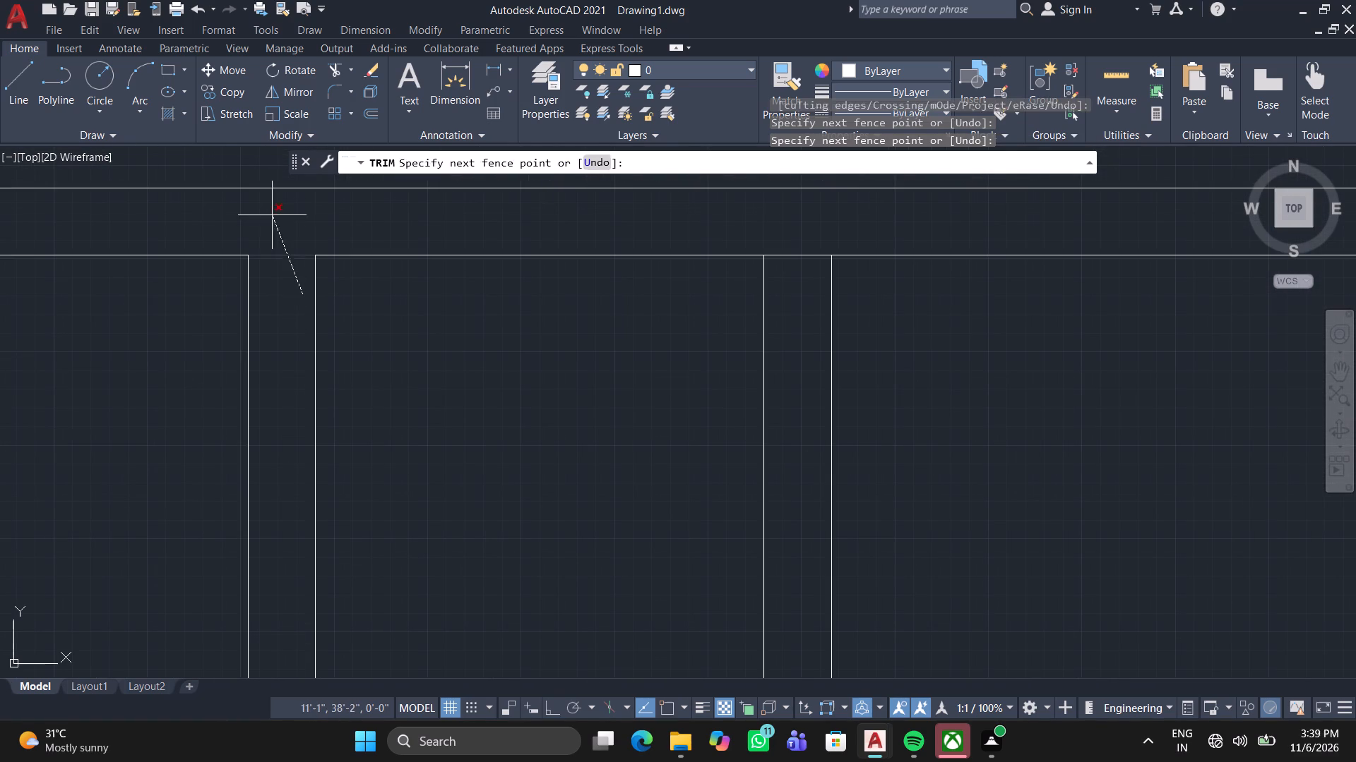
click(272, 215)
click(809, 235)
click(816, 271)
scroll(814, 274, down, 3)
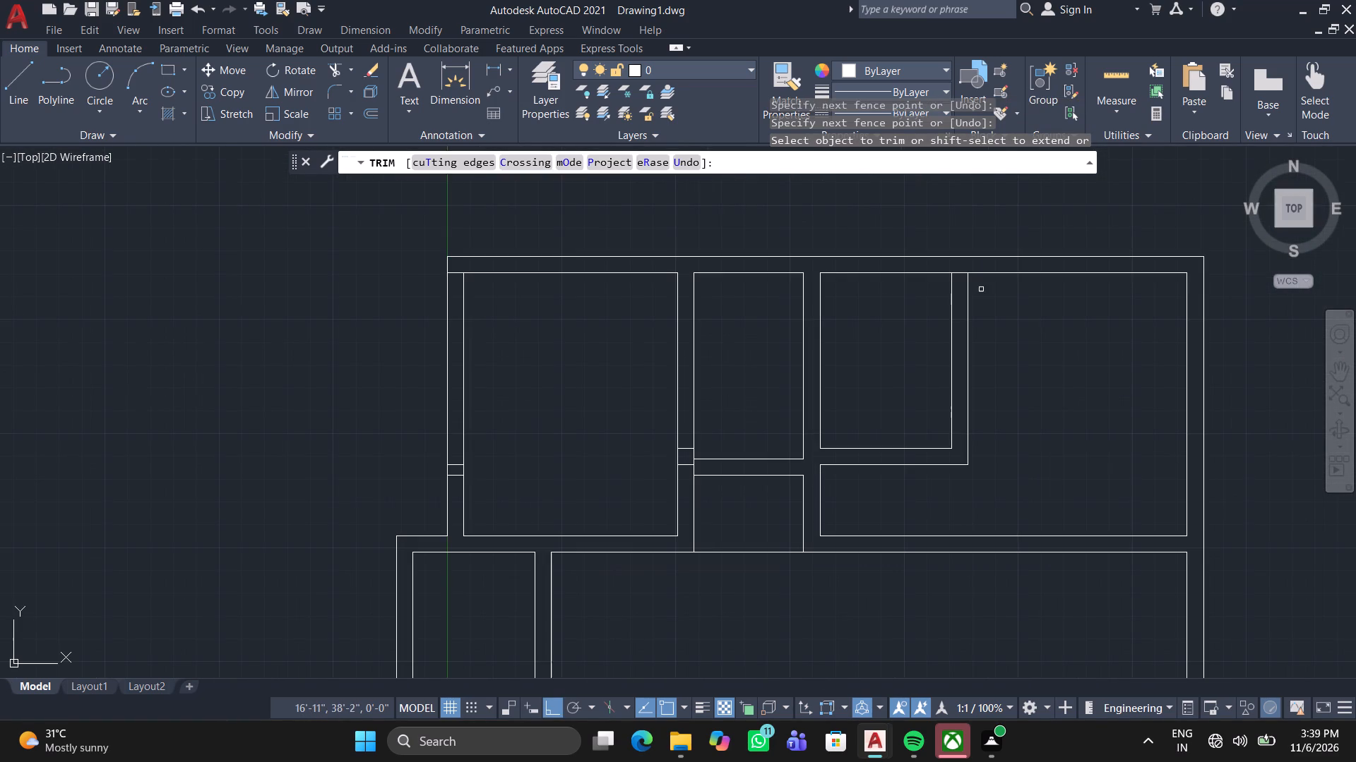
scroll(980, 286, up, 4)
click(852, 188)
click(864, 255)
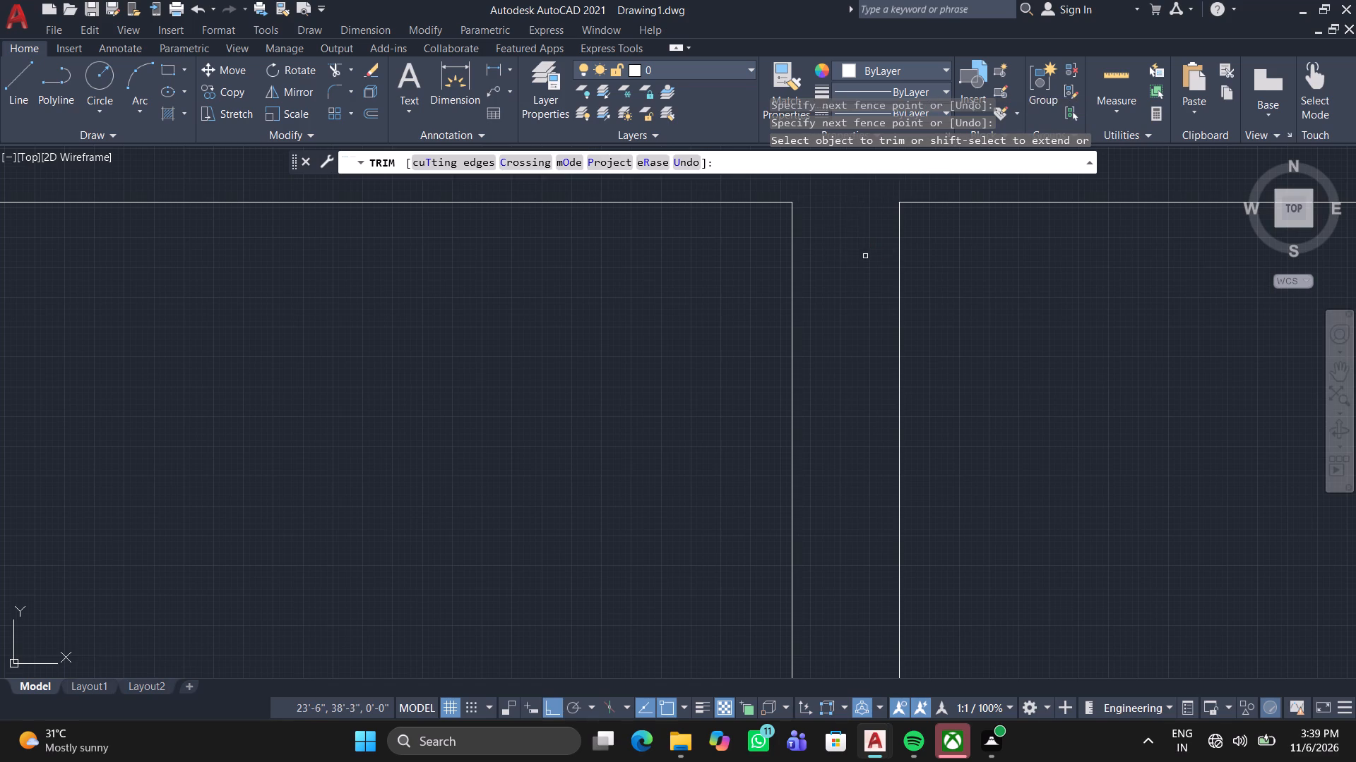
Trim the surplus lines across the first upper partition and open its junction with the narrow room's cross wall.
scroll(865, 256, down, 5)
scroll(706, 369, up, 3)
scroll(621, 386, up, 1)
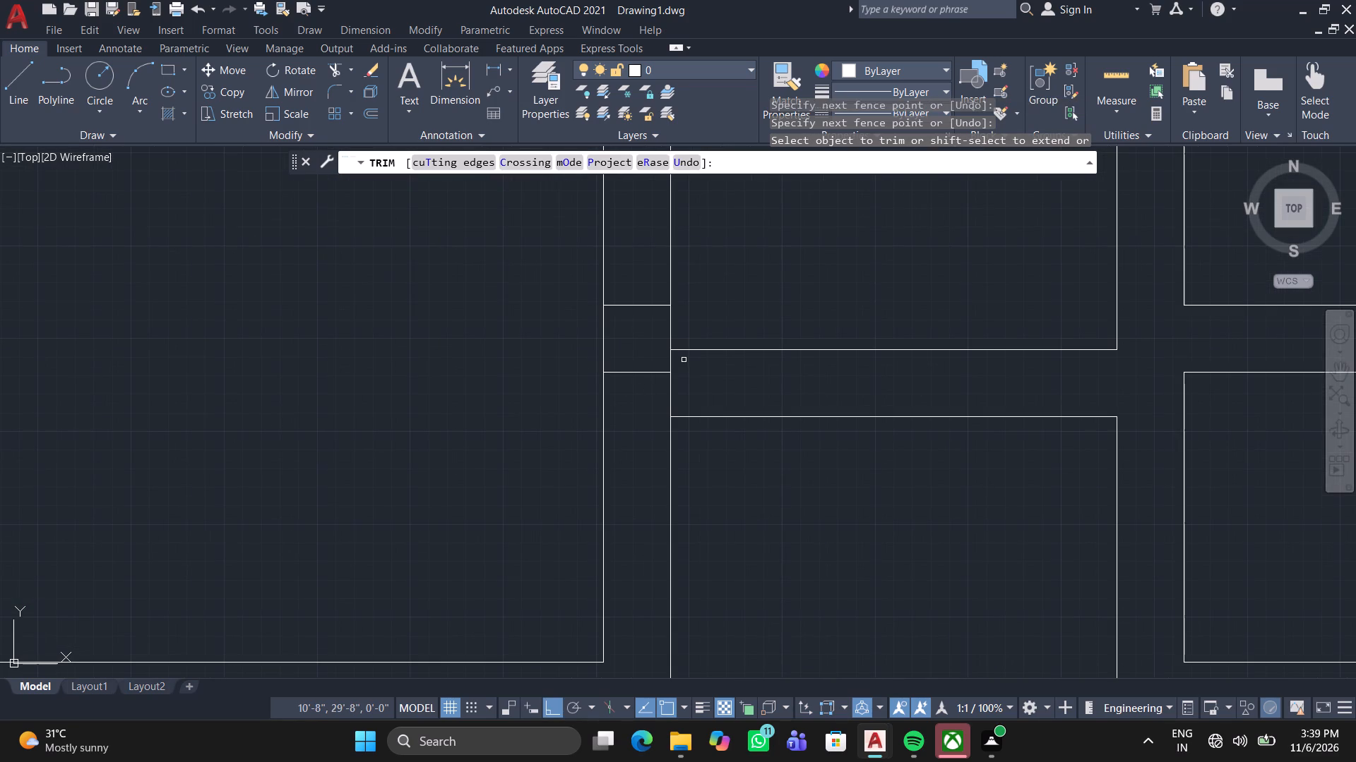
click(626, 368)
triple_click(658, 395)
click(657, 387)
click(734, 375)
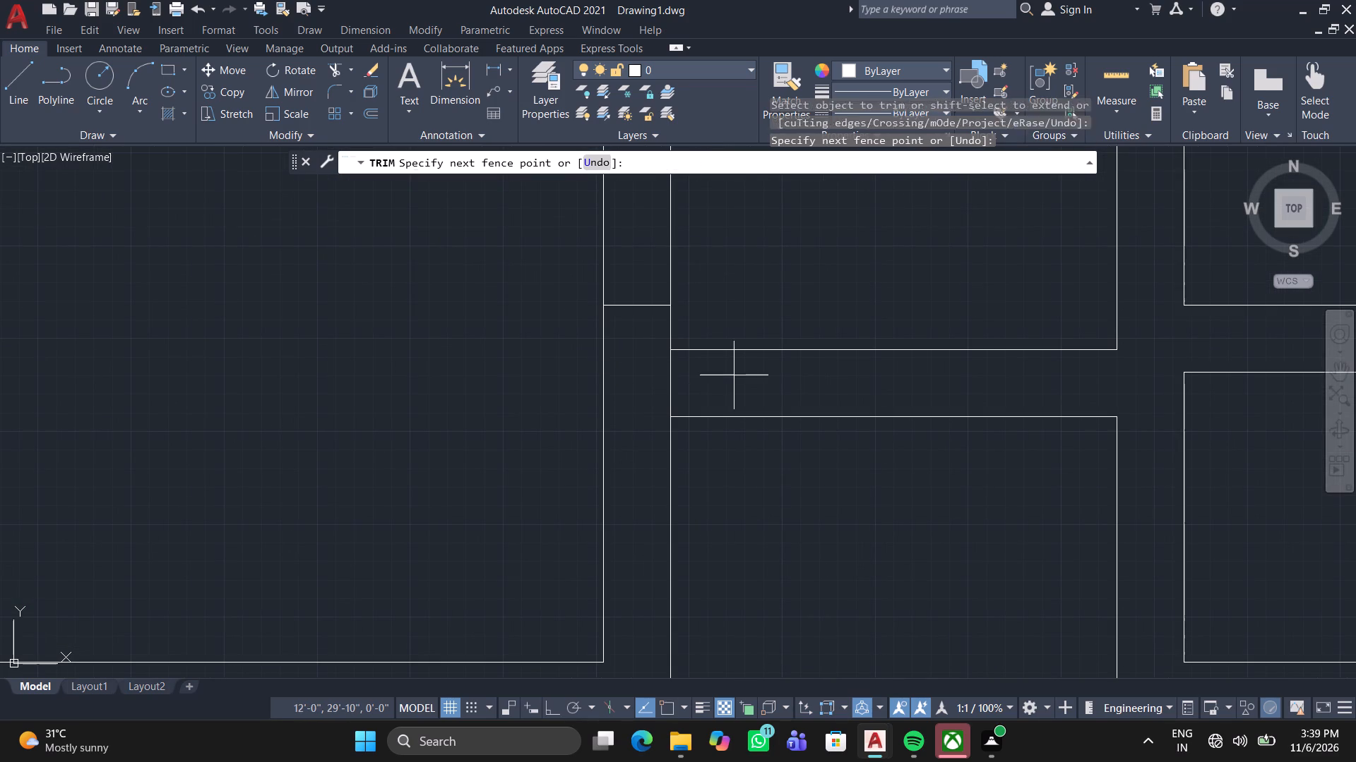
click(648, 377)
click(632, 327)
click(642, 295)
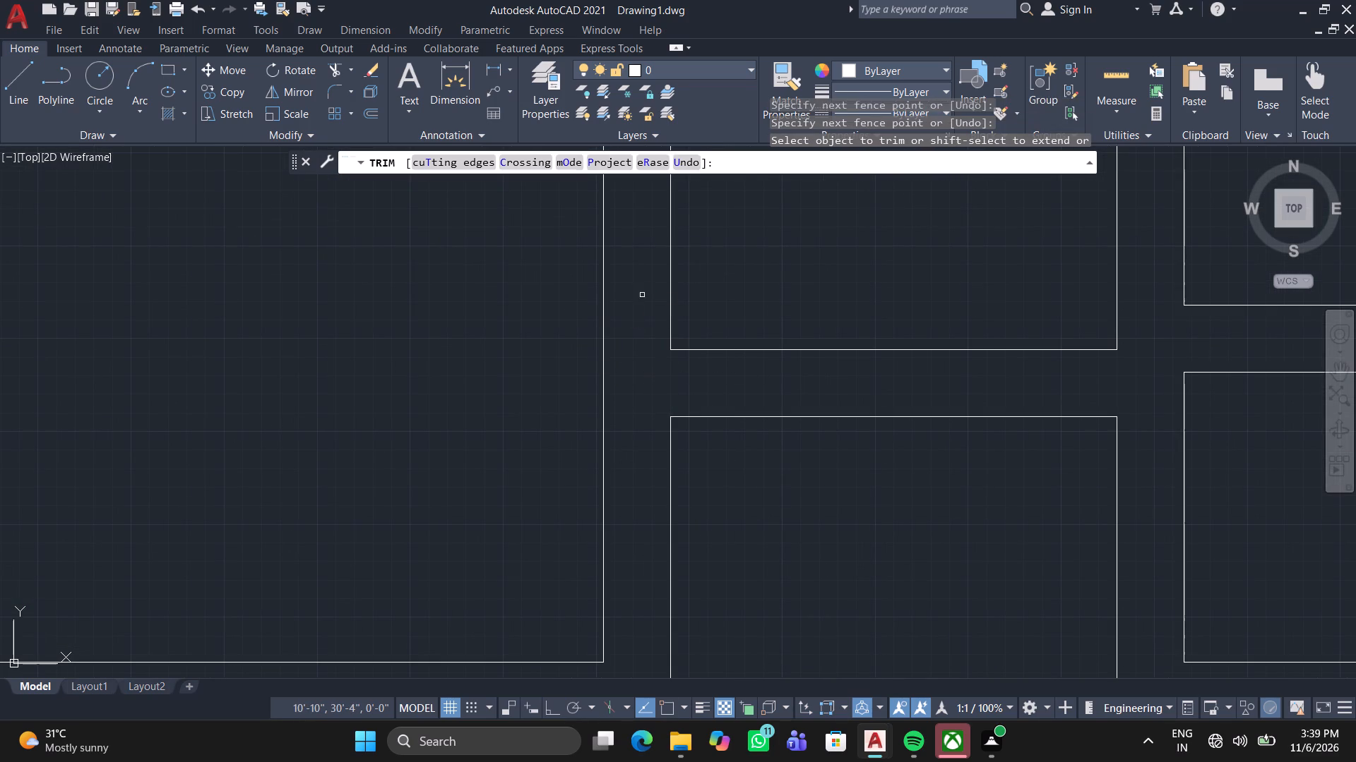
Trim the two stray lines crossing the upper left outer wall.
scroll(640, 297, down, 2)
scroll(277, 370, up, 2)
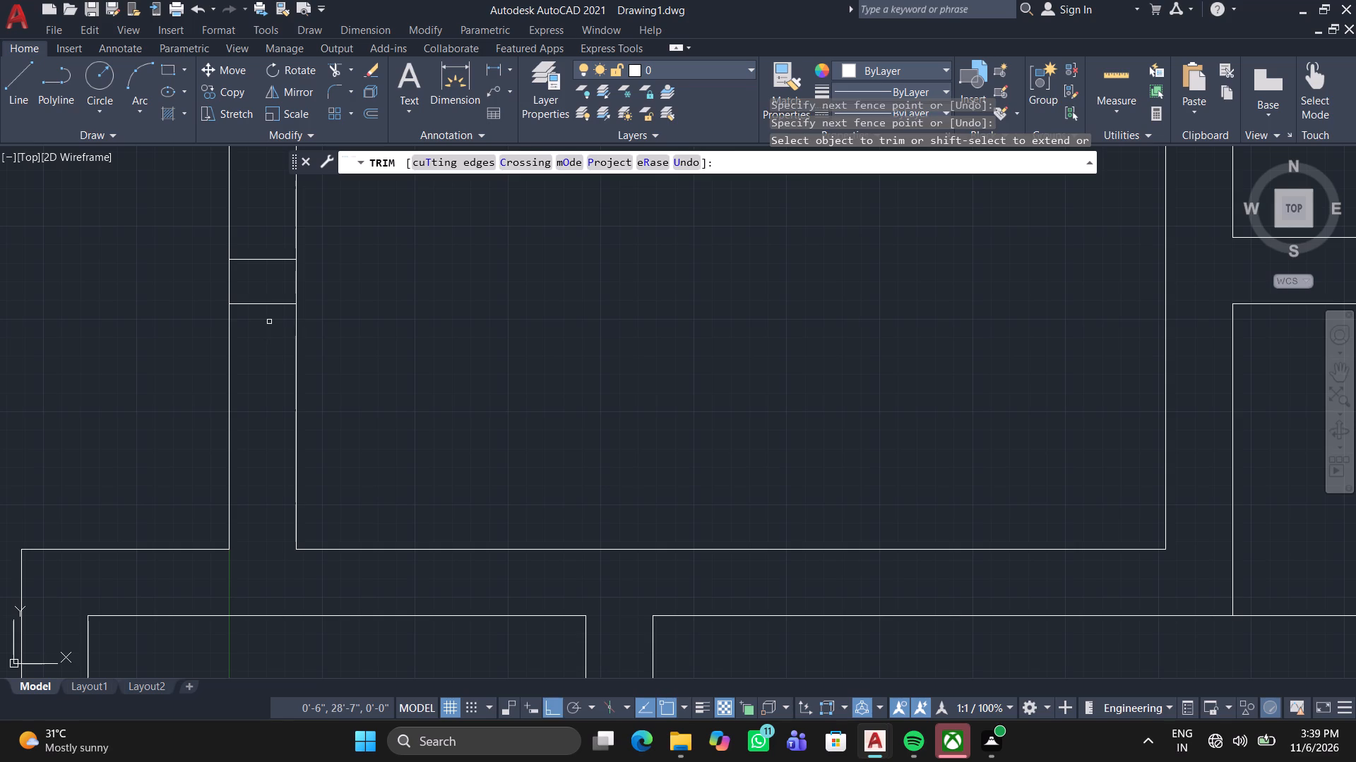
click(270, 322)
click(269, 234)
Offset the inner bottom wall line of the lower right room 5' upward.
scroll(270, 234, down, 3)
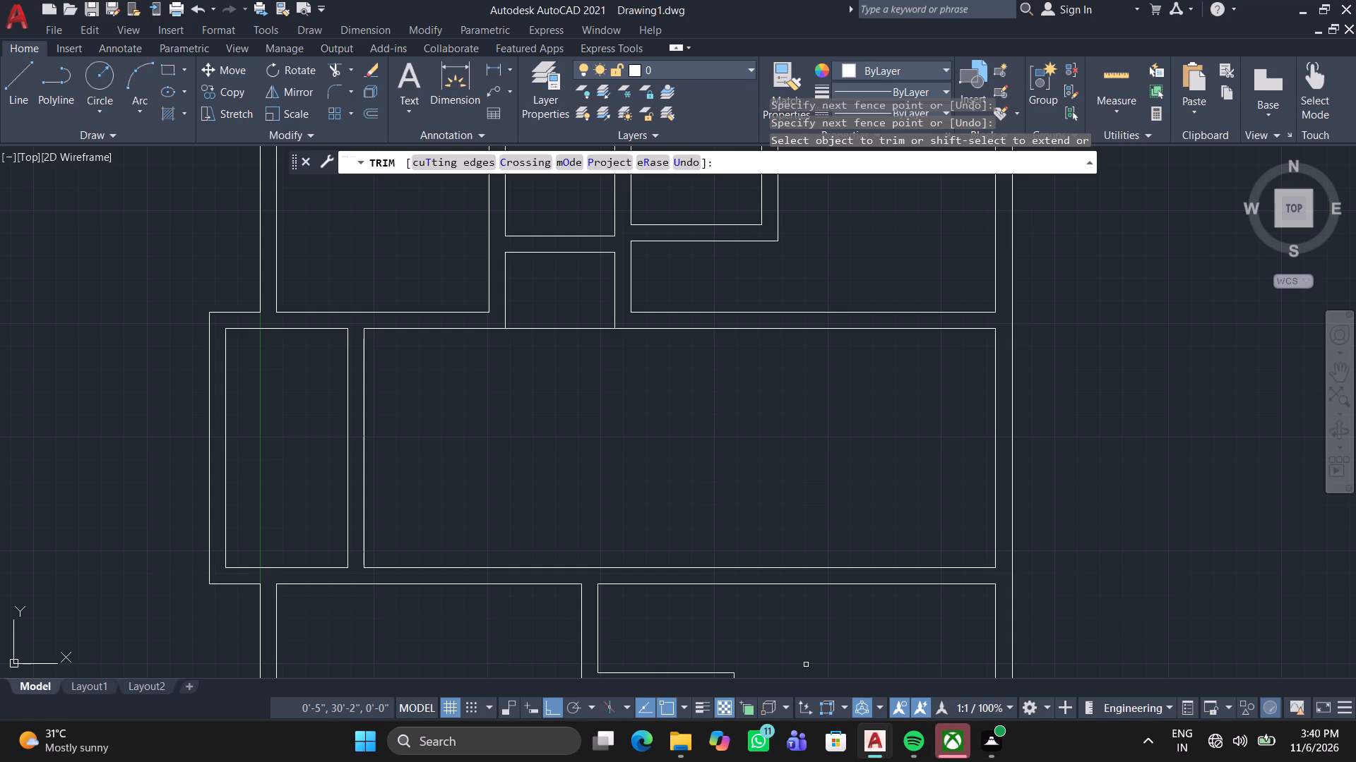
scroll(885, 649, down, 1)
middle_drag(751, 532, 490, 327)
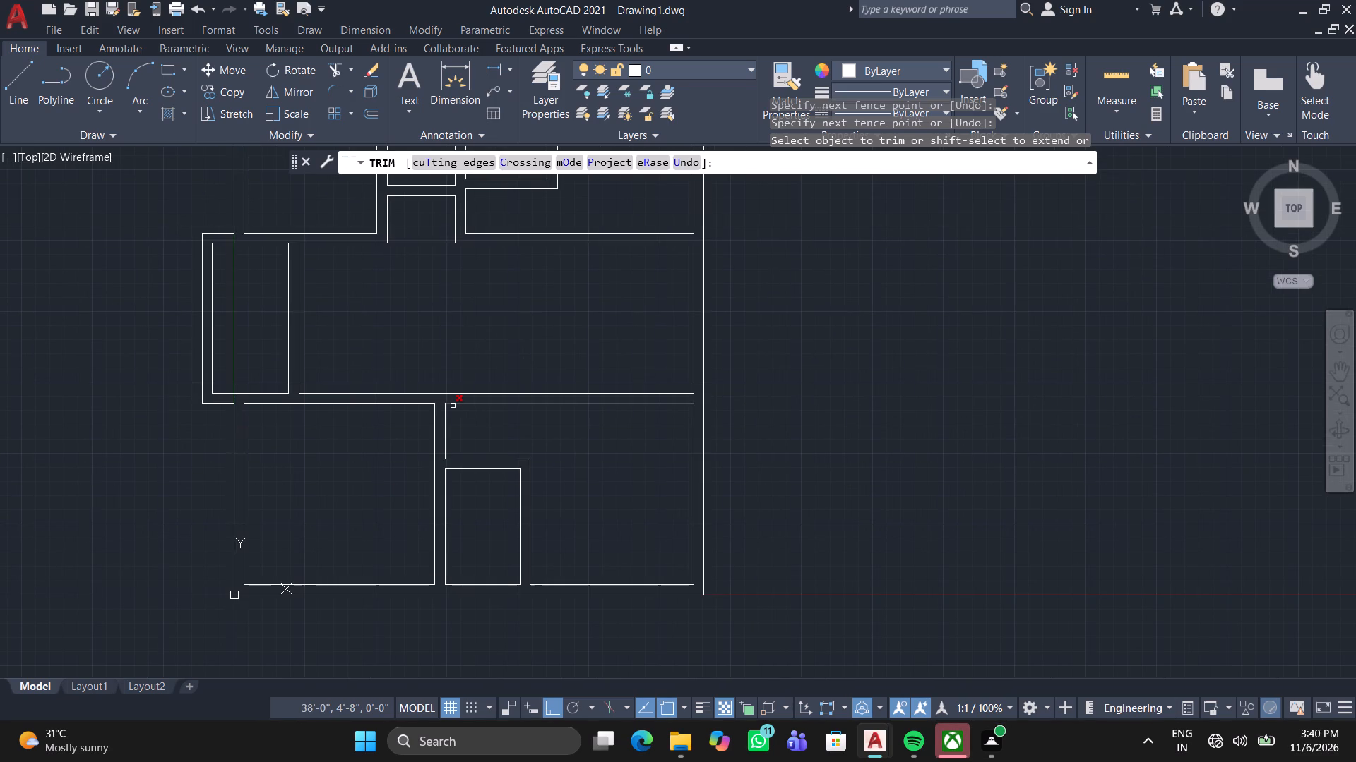
middle_drag(559, 454, 559, 358)
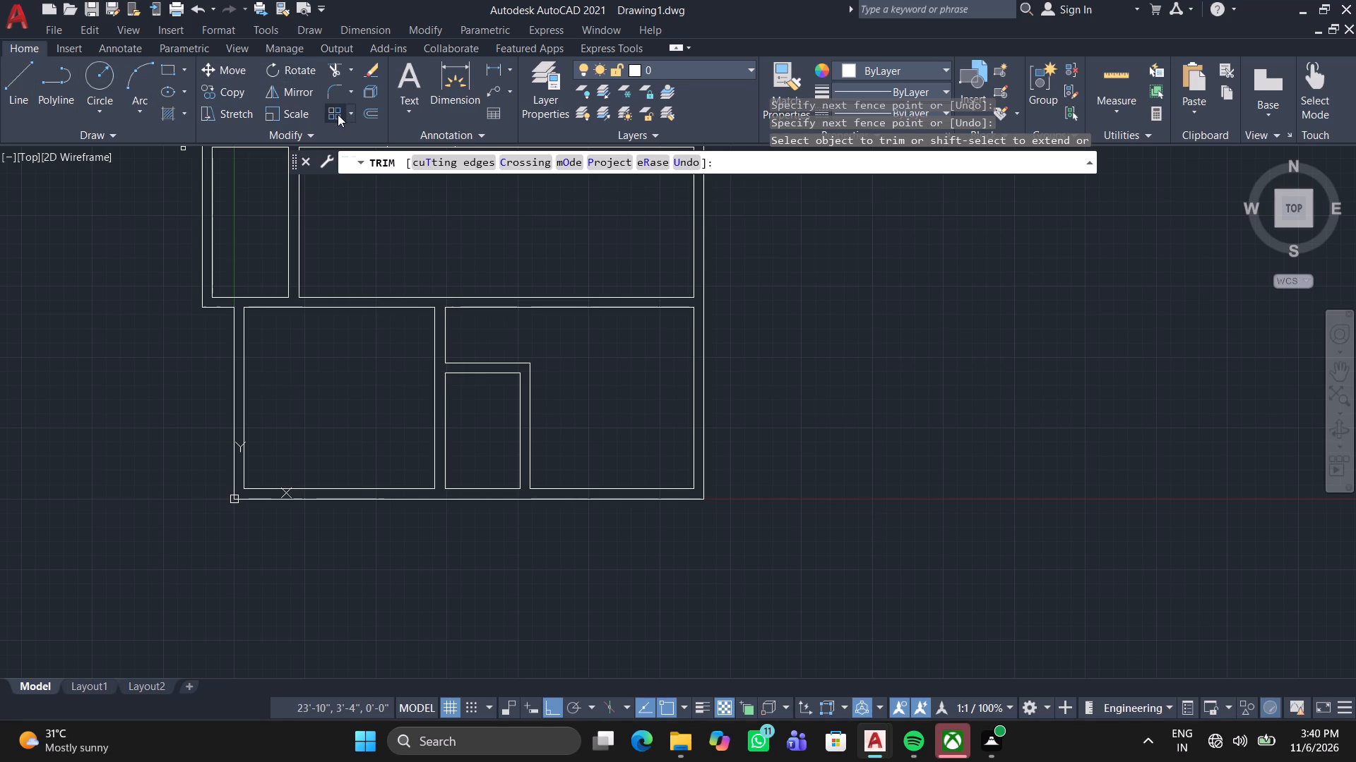
click(372, 114)
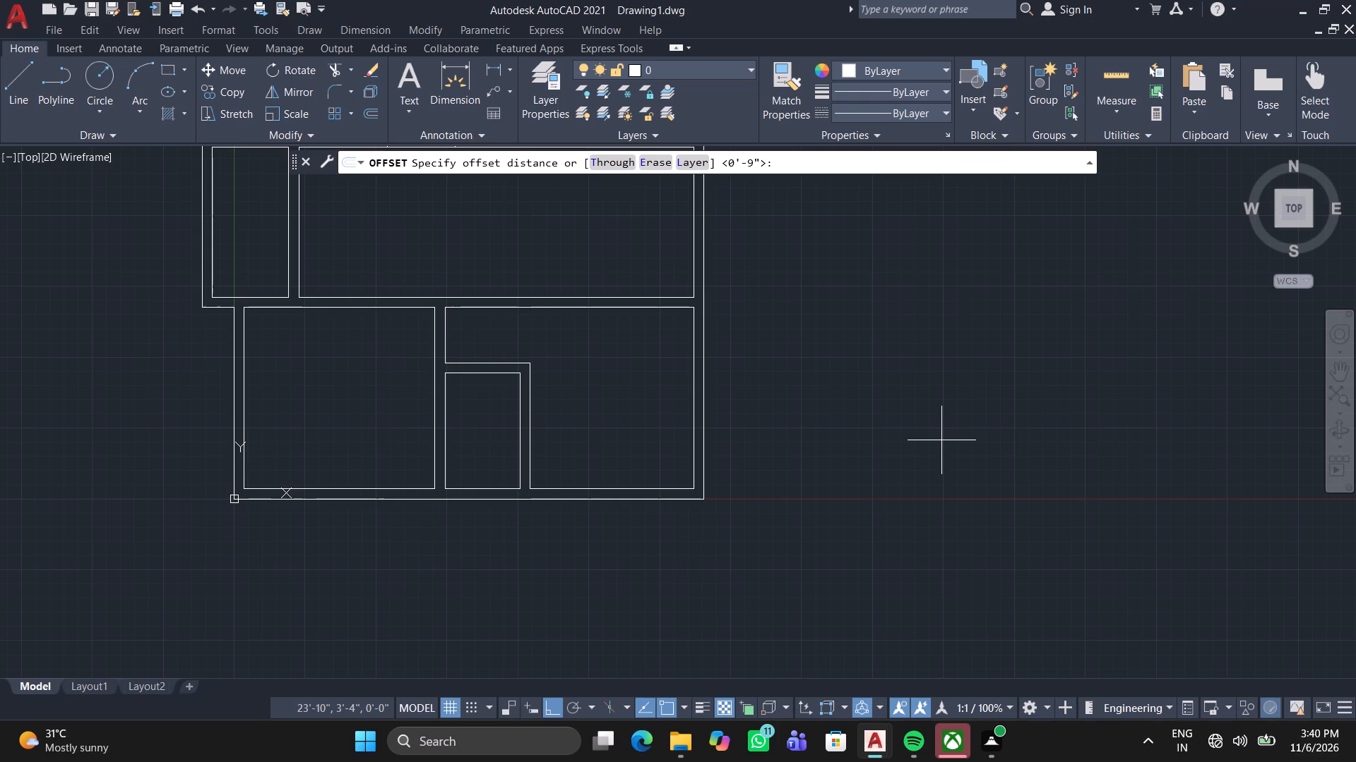
key(5)
key(apostrophe)
key(Return)
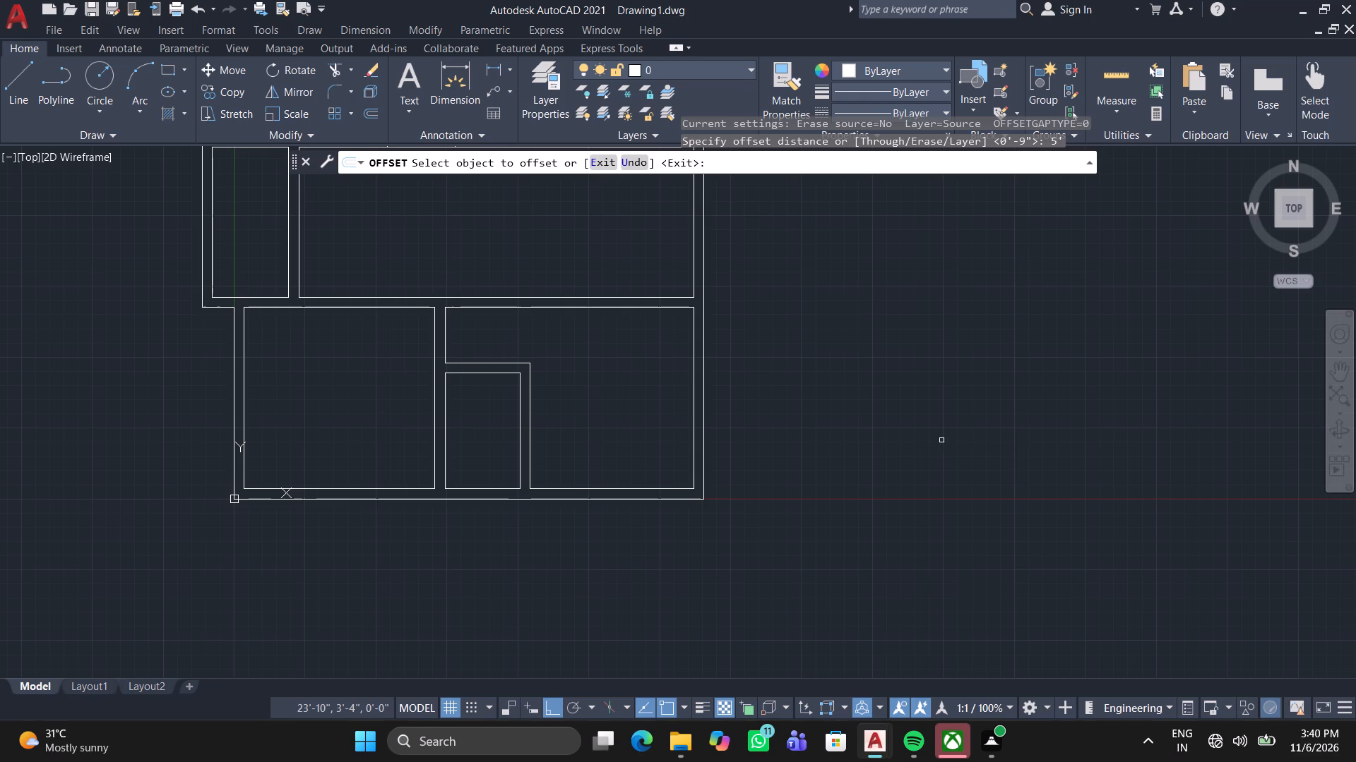
click(628, 488)
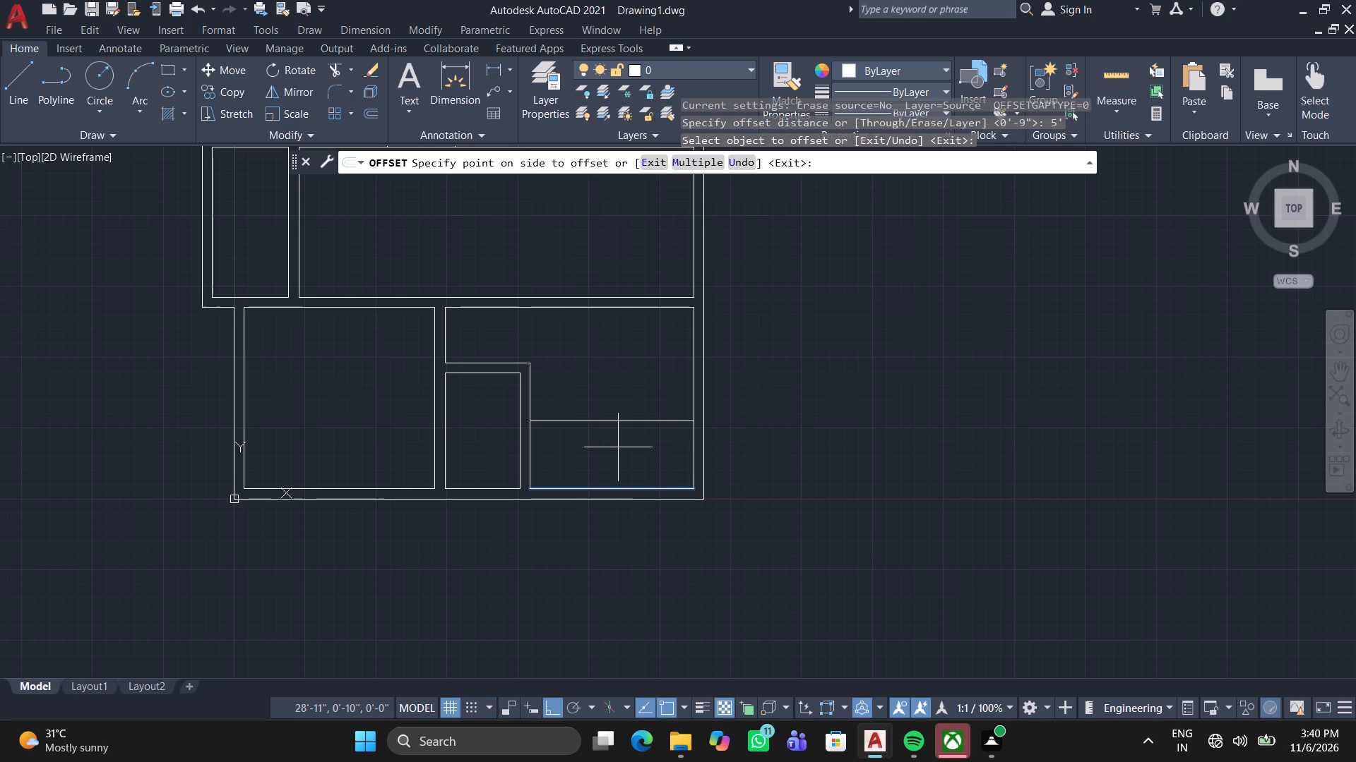
click(617, 452)
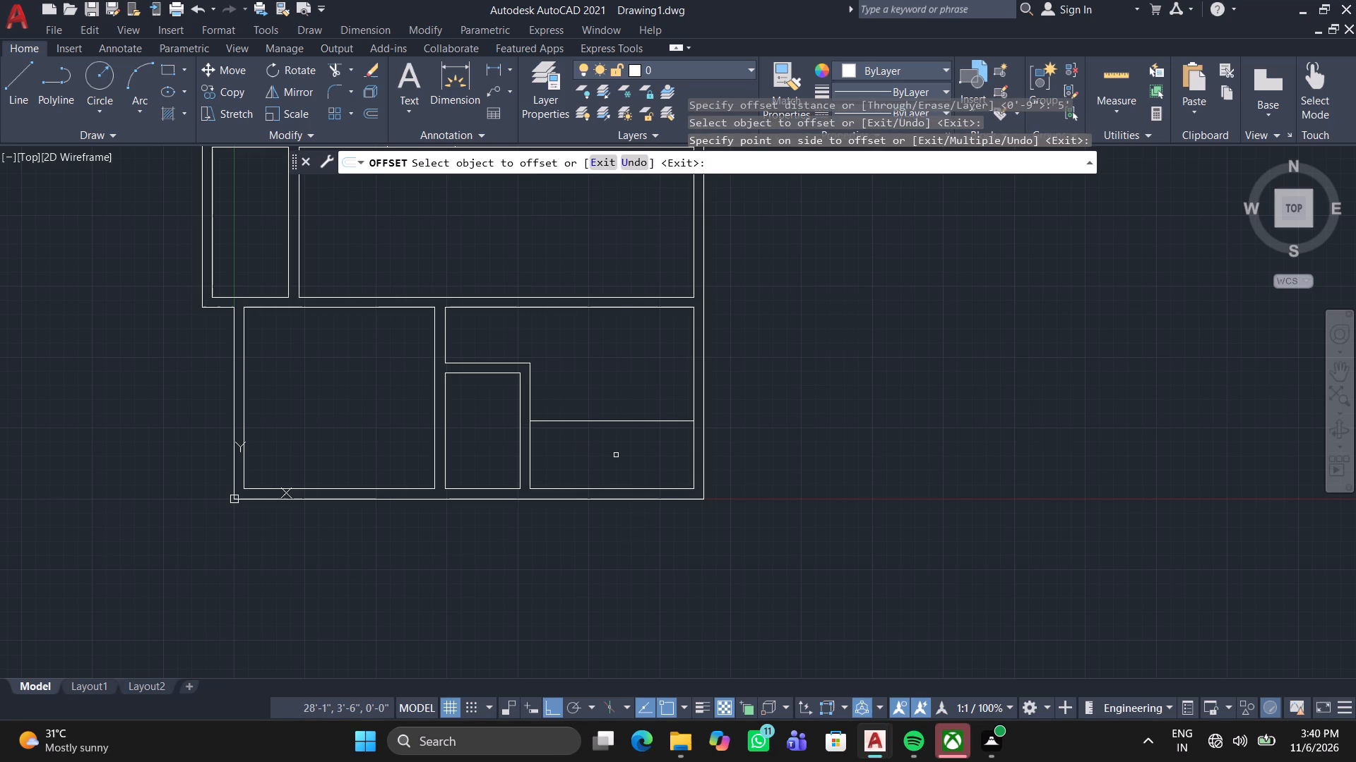
Offset the new horizontal line in the lower right room 9" upward to form a wall.
key(space)
key(space)
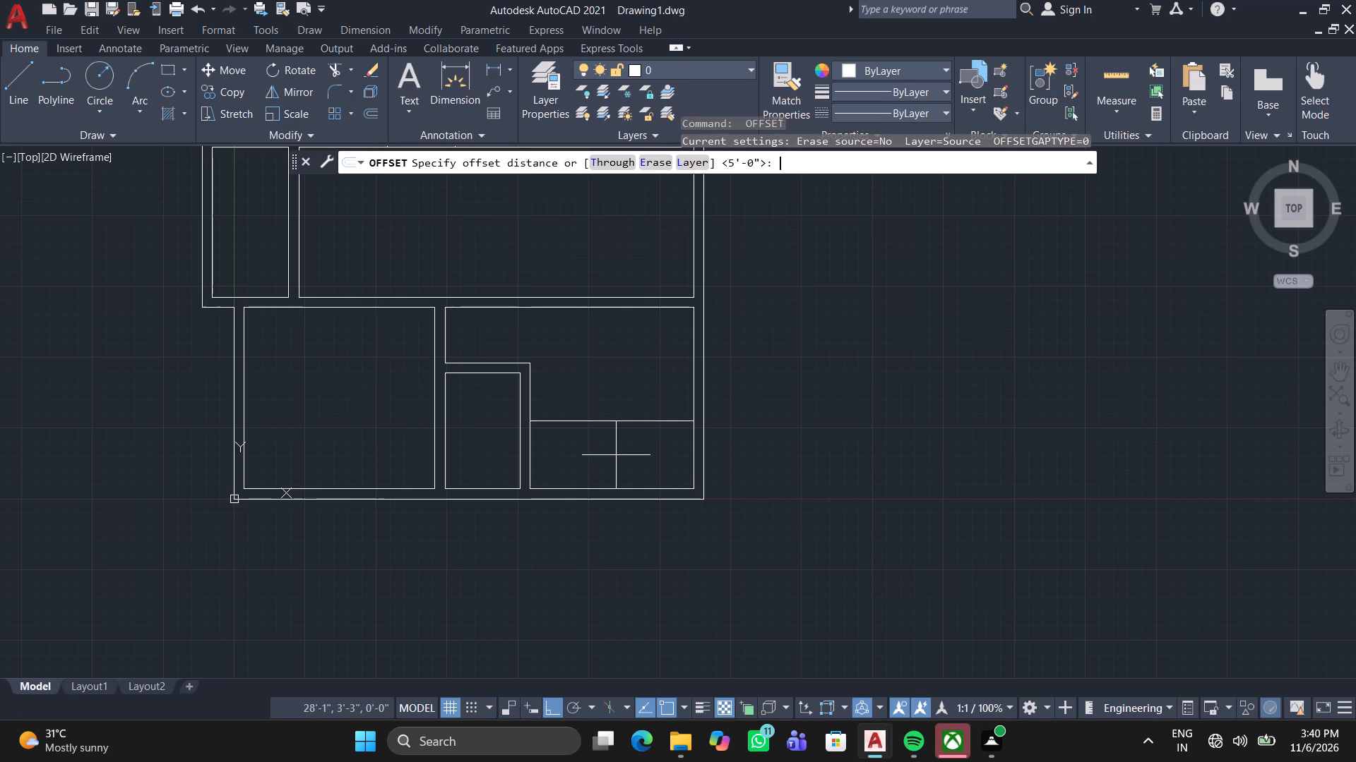
key(9)
key(Return)
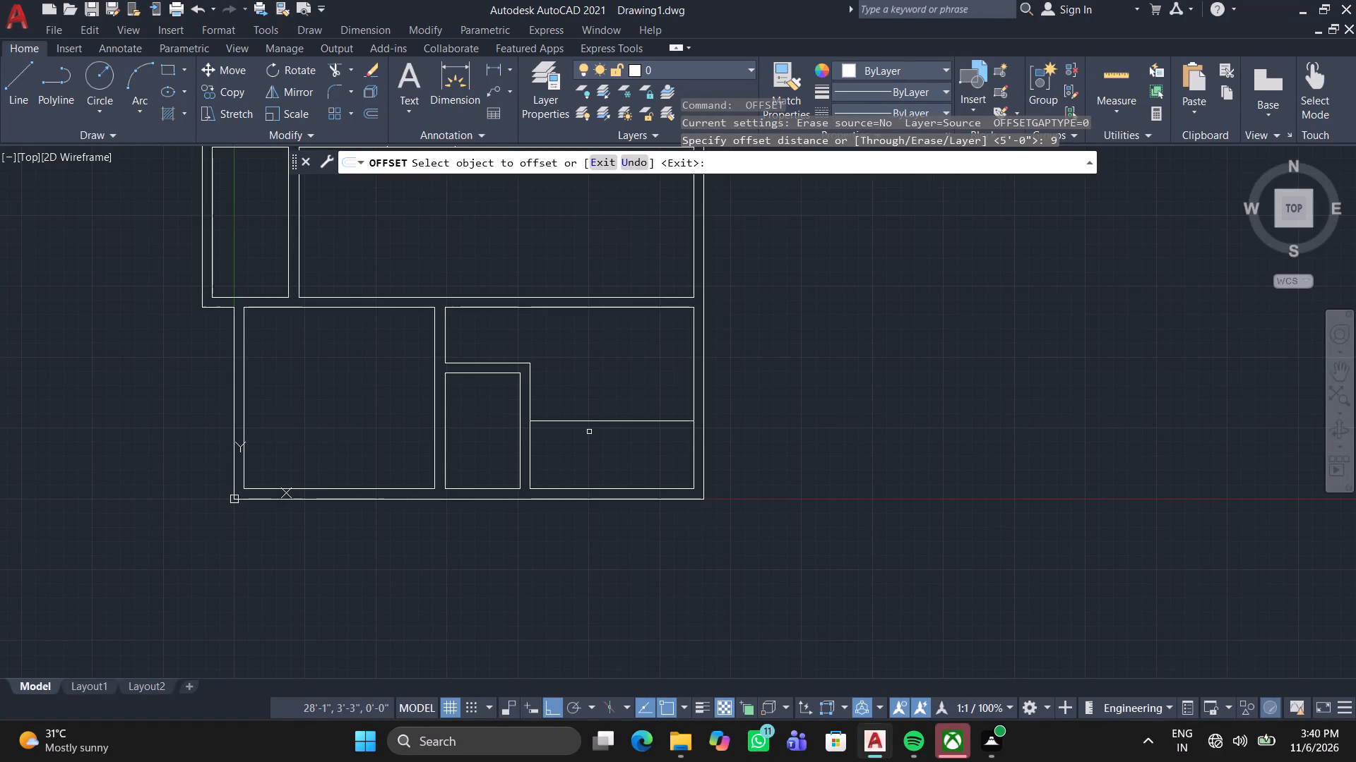
click(607, 422)
click(597, 380)
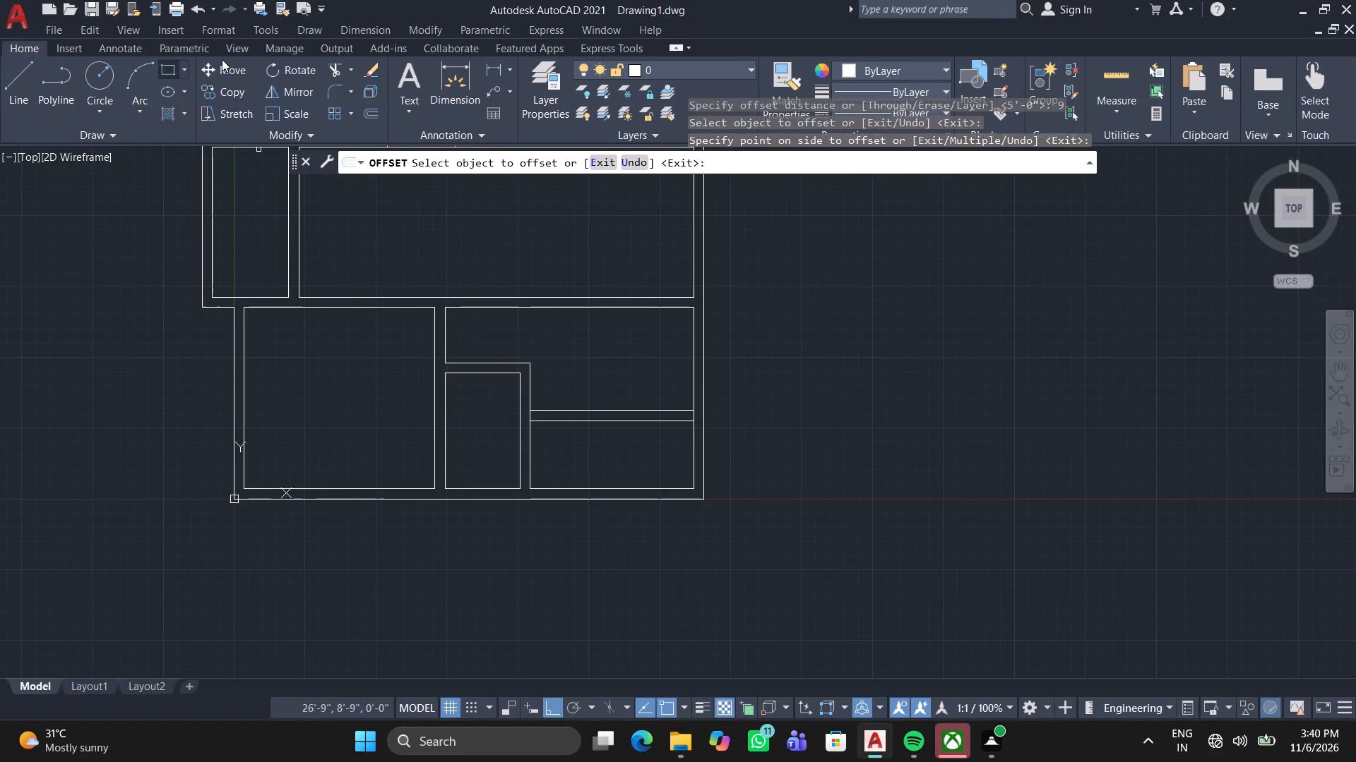
Trim the wall lines closing both ends of the new horizontal wall, at the small room's wall and the right outer wall.
click(340, 71)
scroll(524, 437, up, 4)
click(510, 313)
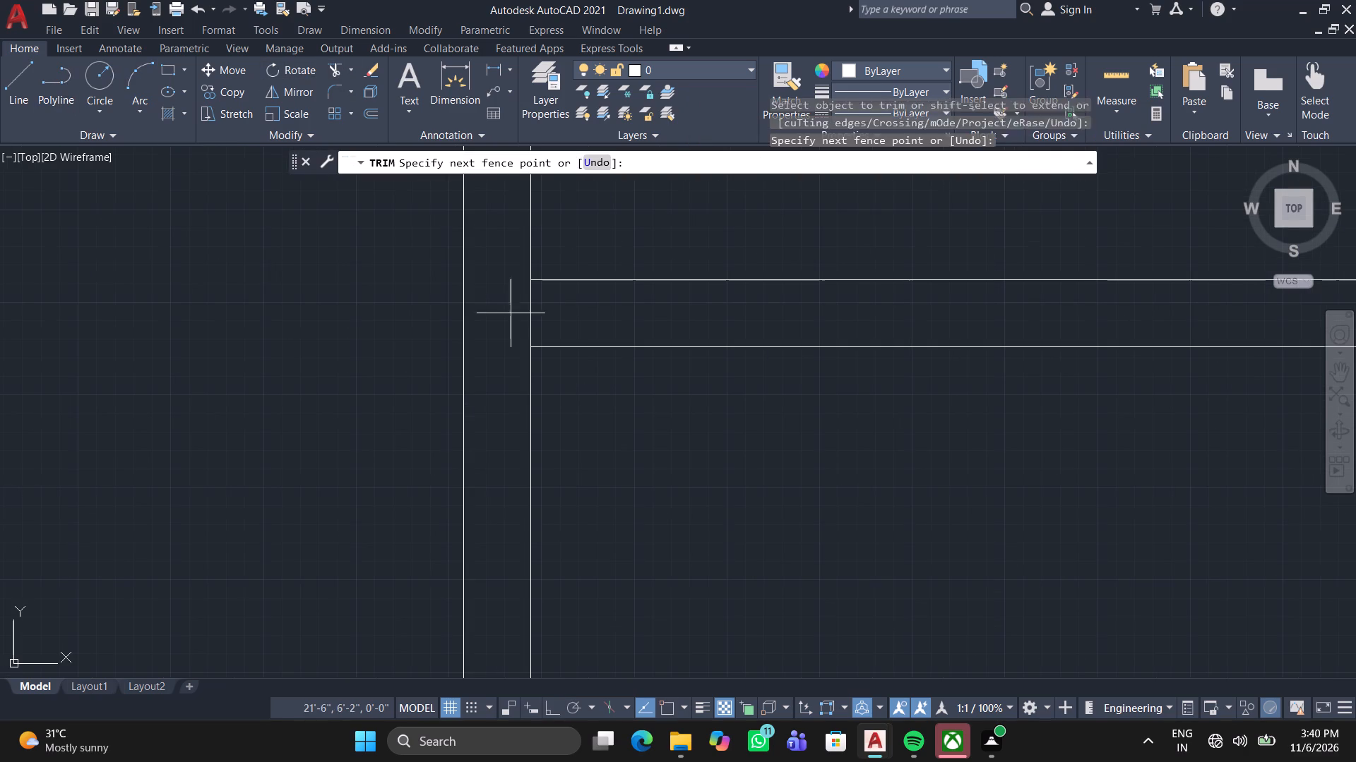
click(549, 303)
scroll(659, 319, down, 3)
scroll(941, 329, up, 3)
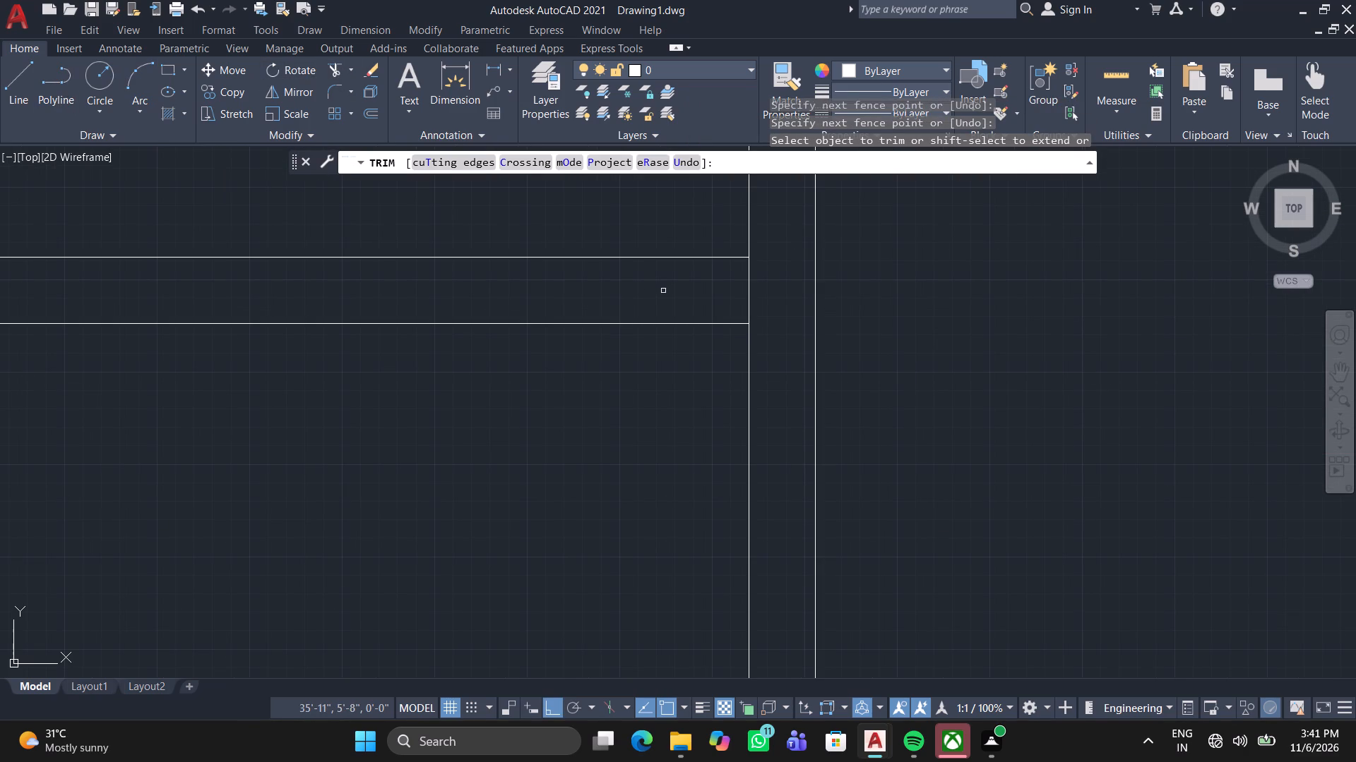
click(702, 289)
click(769, 277)
scroll(663, 298, down, 3)
middle_drag(661, 308, 661, 351)
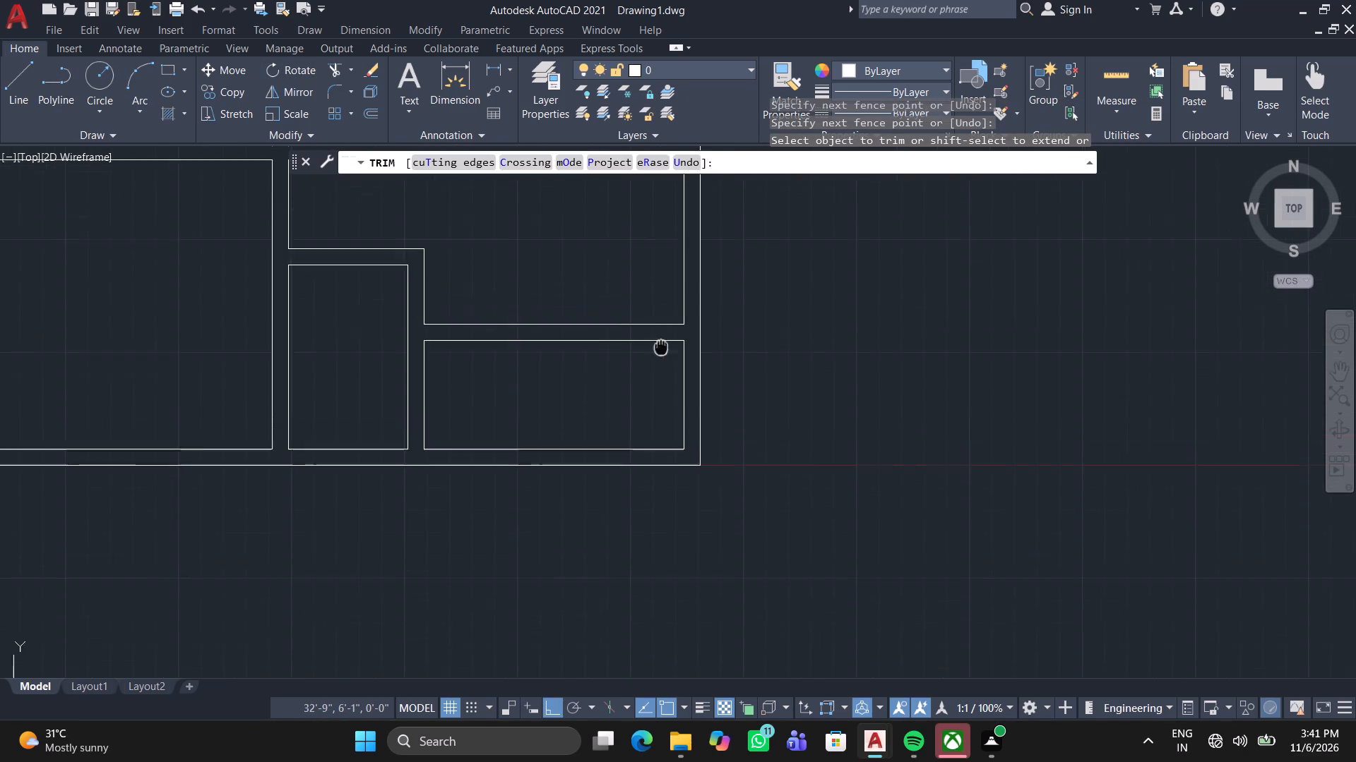
Examine the floor plan from the lower rooms up to the top wall.
middle_drag(661, 351, 650, 445)
scroll(612, 387, down, 1)
middle_drag(612, 387, 652, 379)
scroll(655, 375, down, 1)
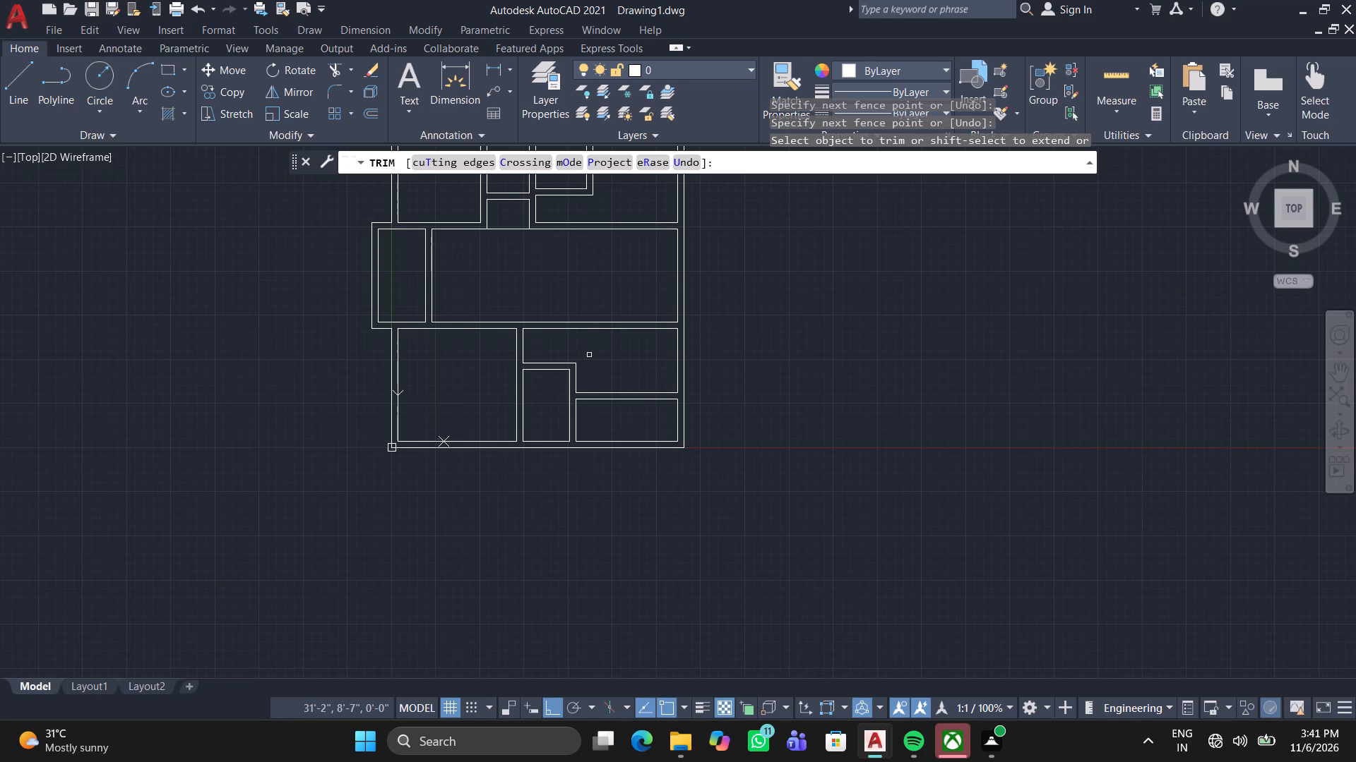
scroll(566, 394, up, 2)
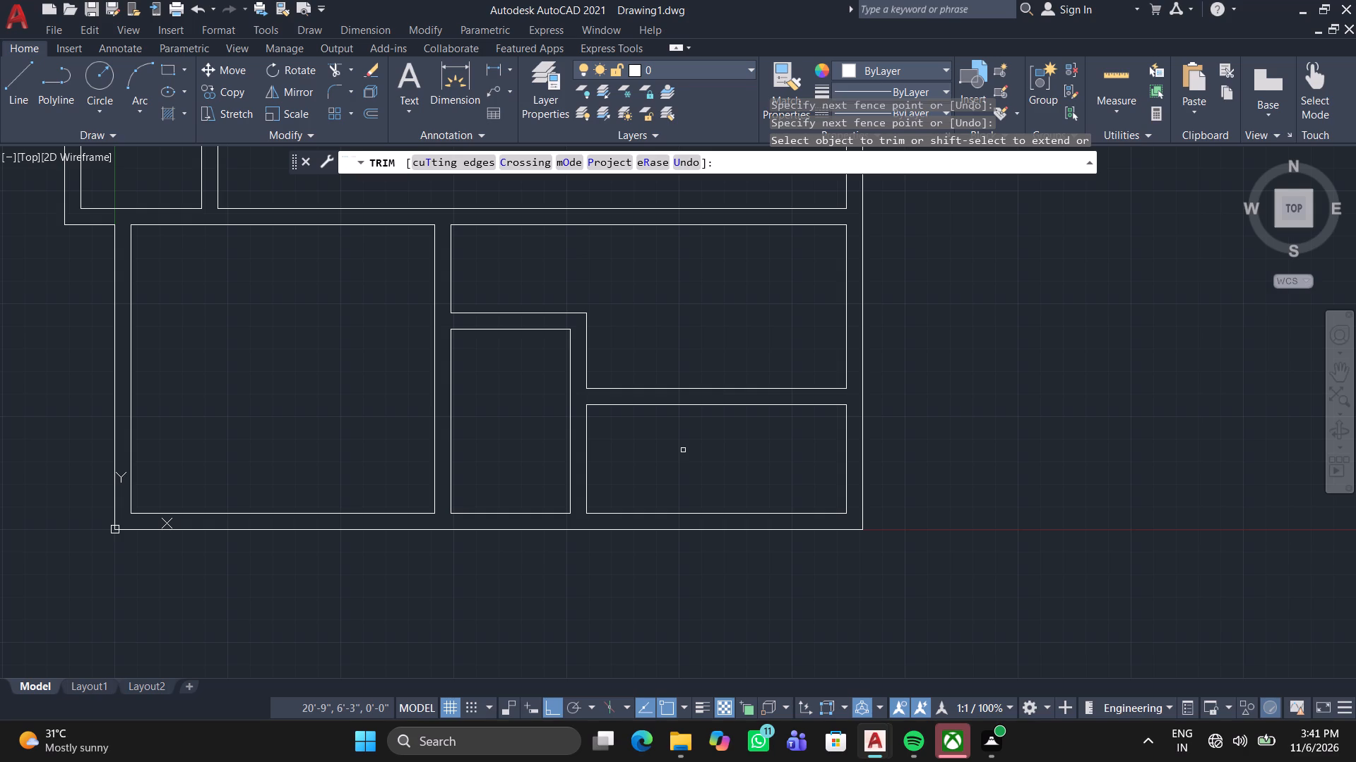
scroll(417, 346, down, 1)
middle_drag(415, 373, 413, 485)
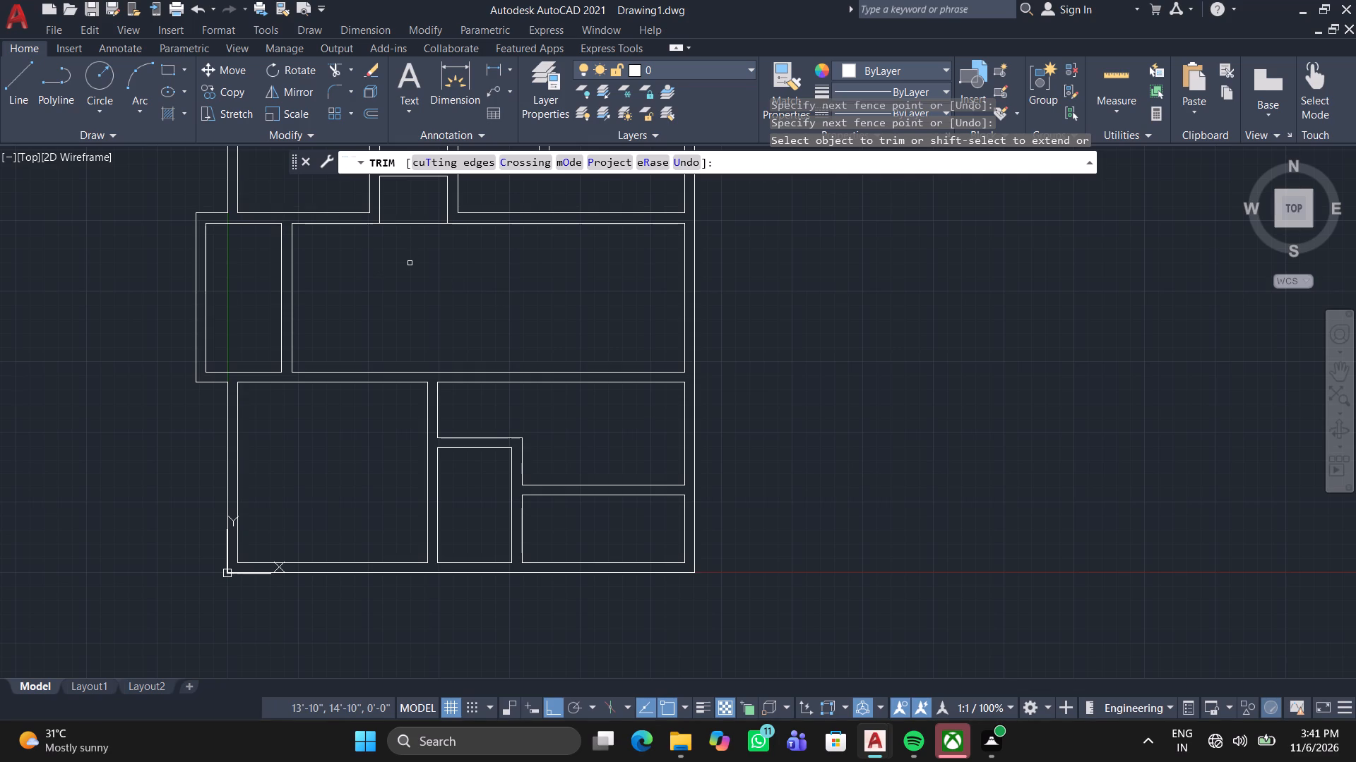
middle_drag(413, 265, 408, 367)
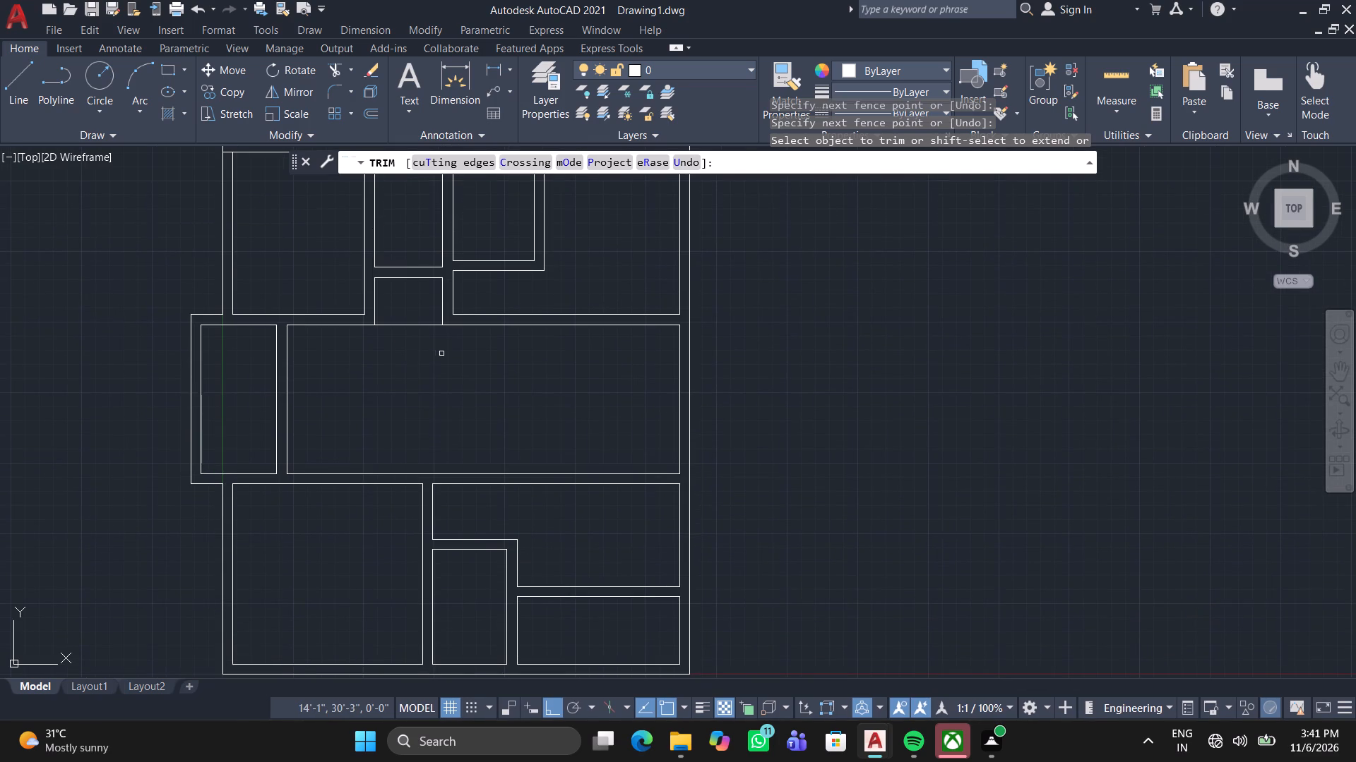
middle_drag(442, 357, 447, 470)
middle_drag(463, 459, 524, 316)
middle_click(524, 315)
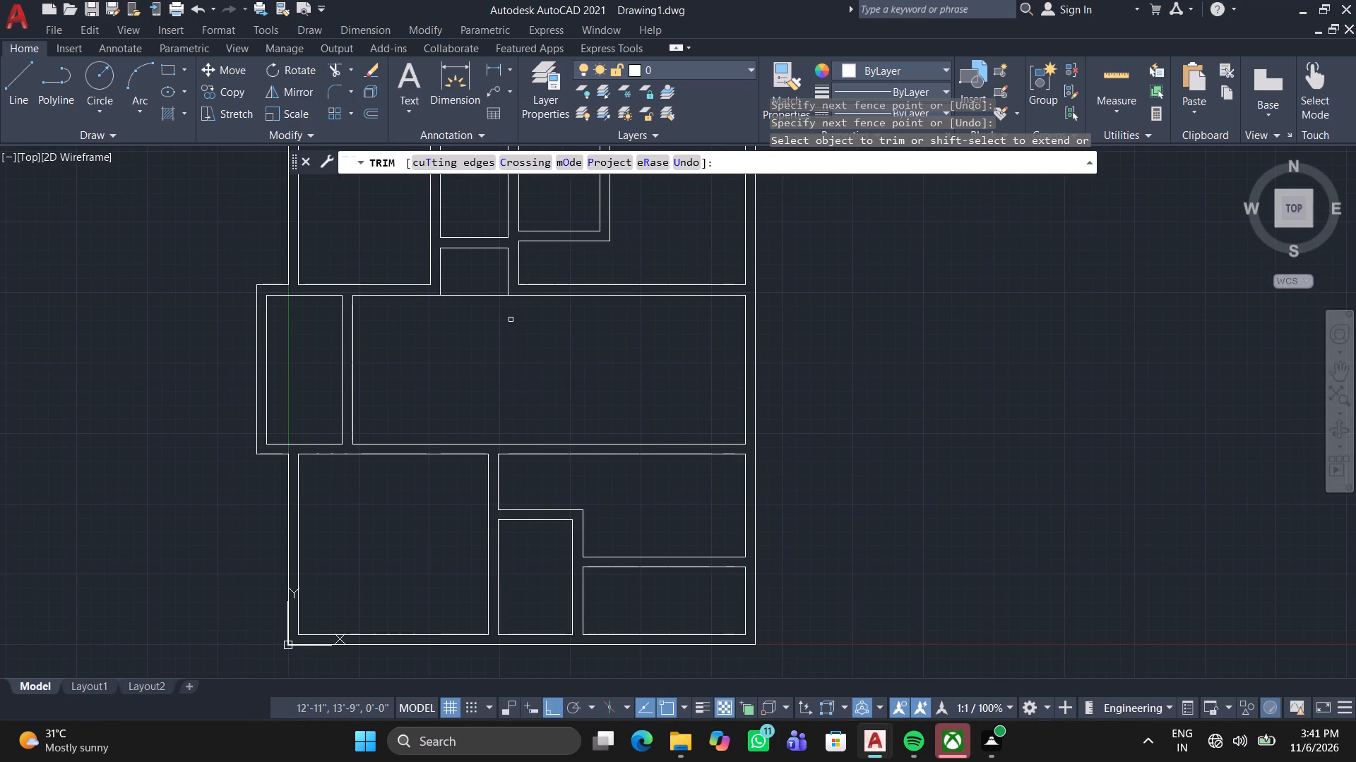
middle_drag(501, 298, 477, 227)
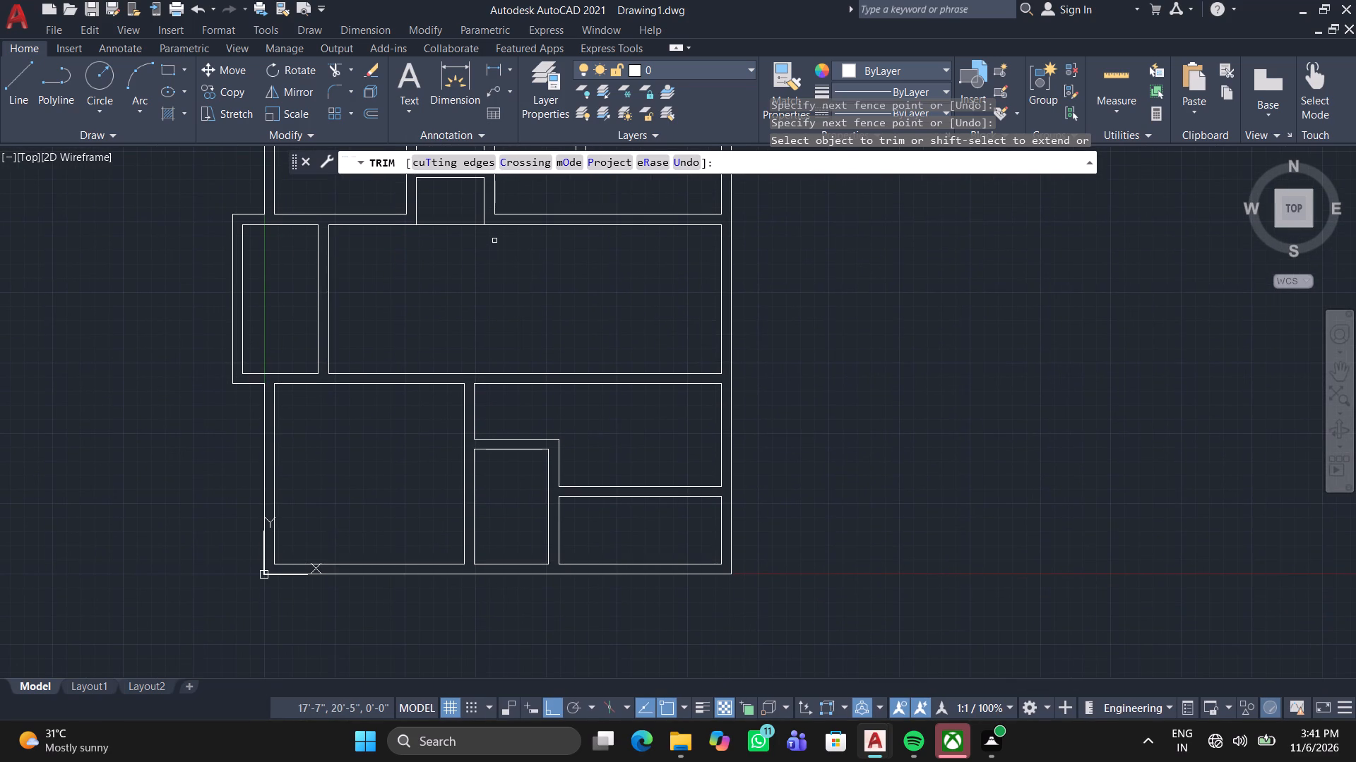
middle_drag(494, 248, 489, 482)
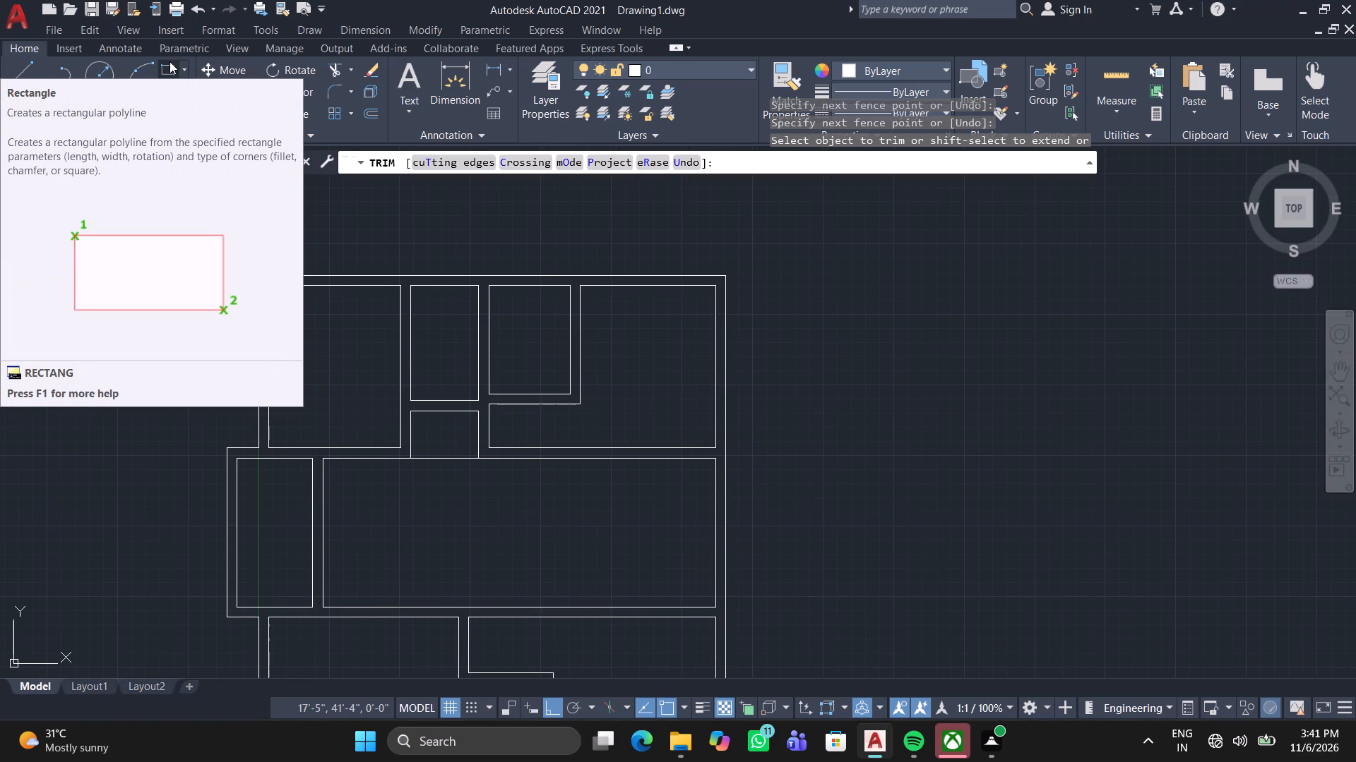
Draw a line outline above the two upper middle rooms: 2' plus 1' up from the inner wall corner, across, and down to the opposite inner corner.
click(15, 78)
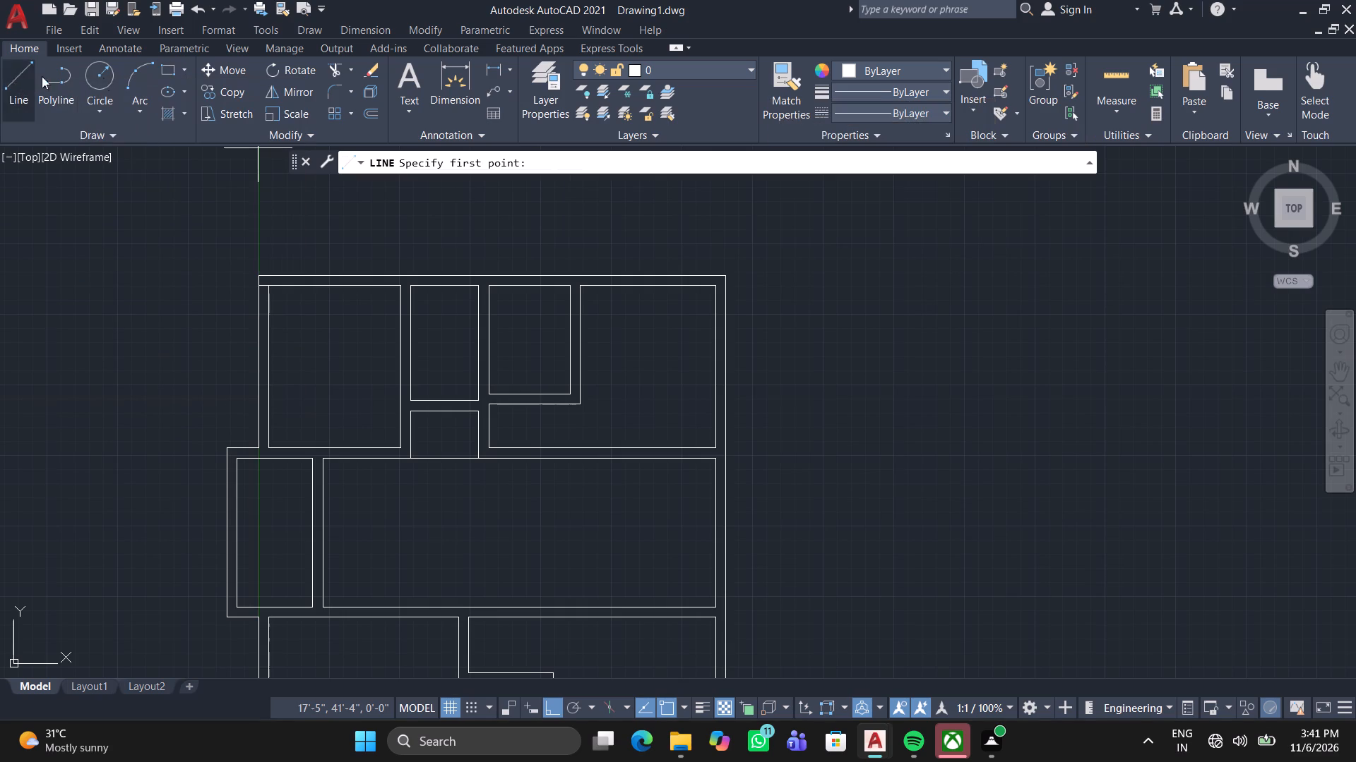
middle_drag(404, 217, 384, 356)
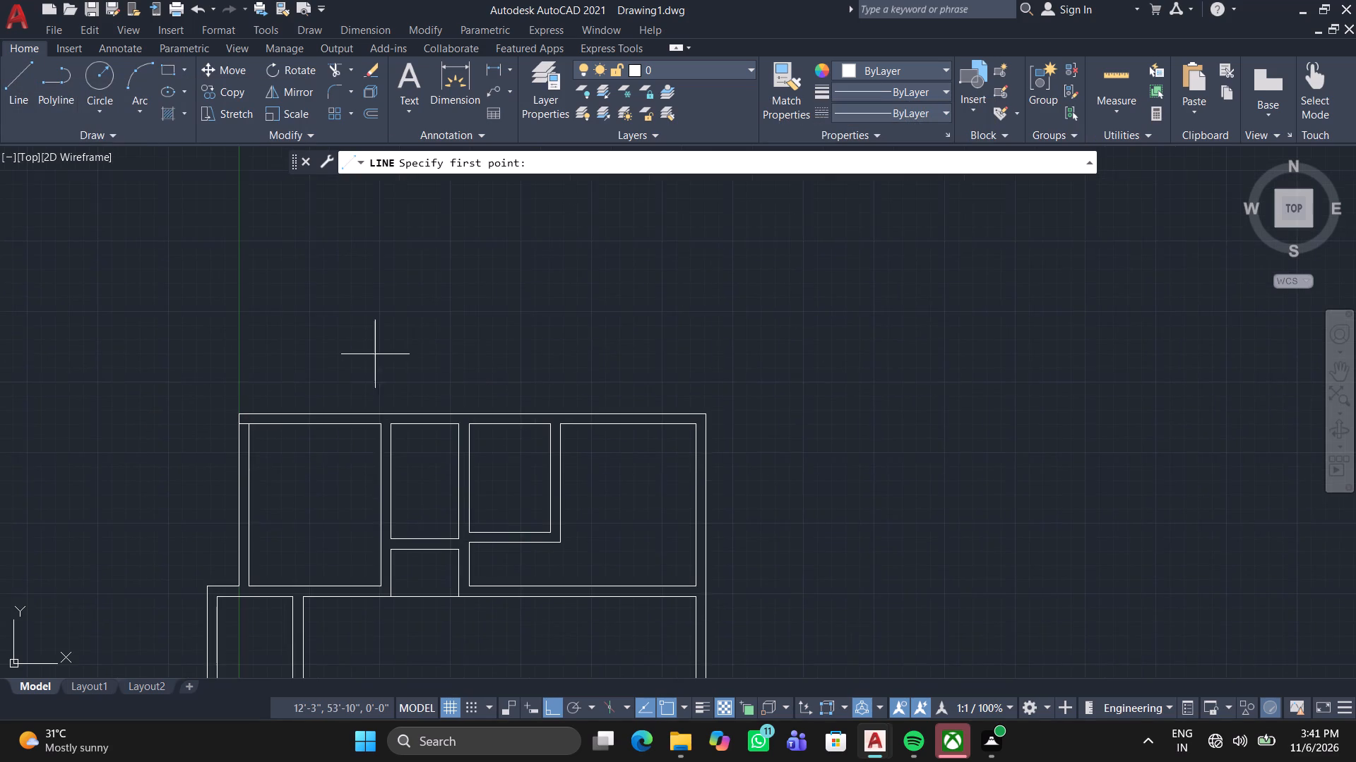
scroll(388, 464, up, 1)
scroll(433, 385, up, 1)
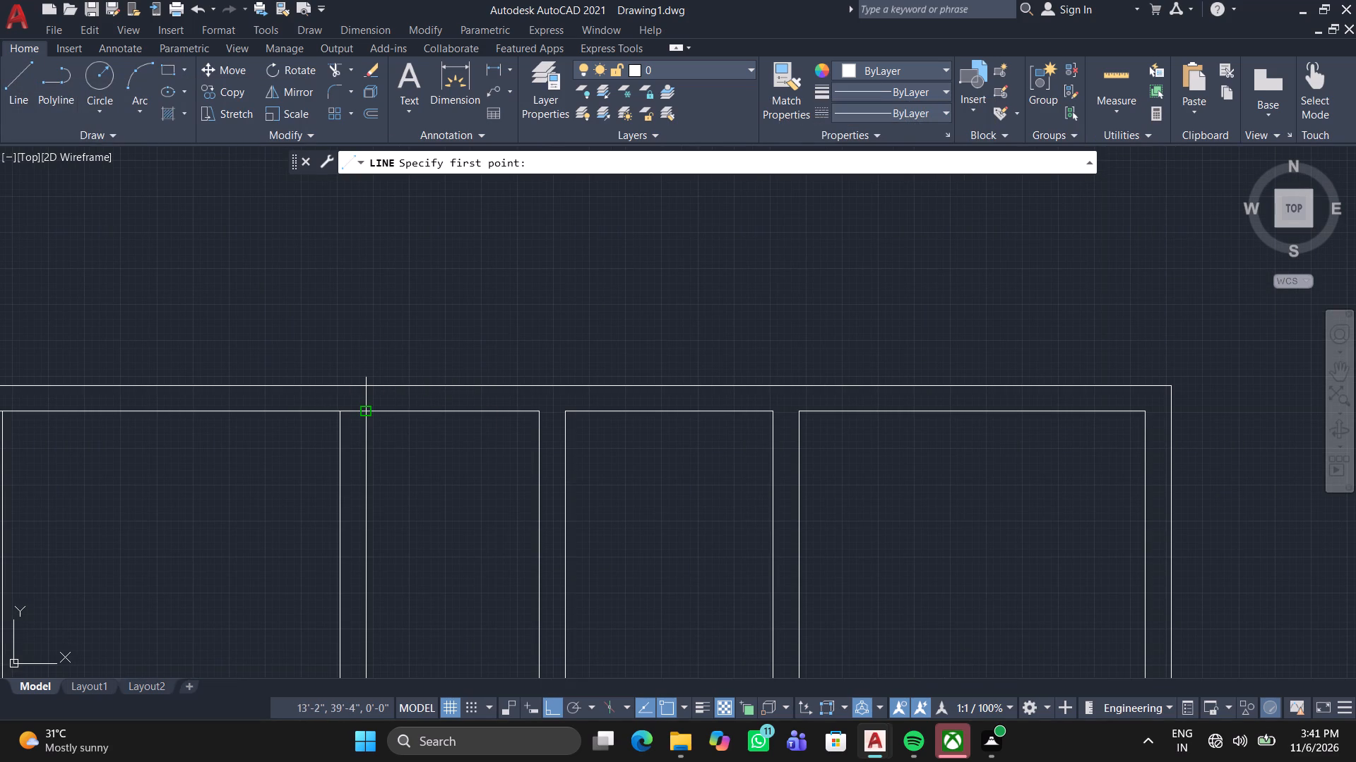
click(367, 416)
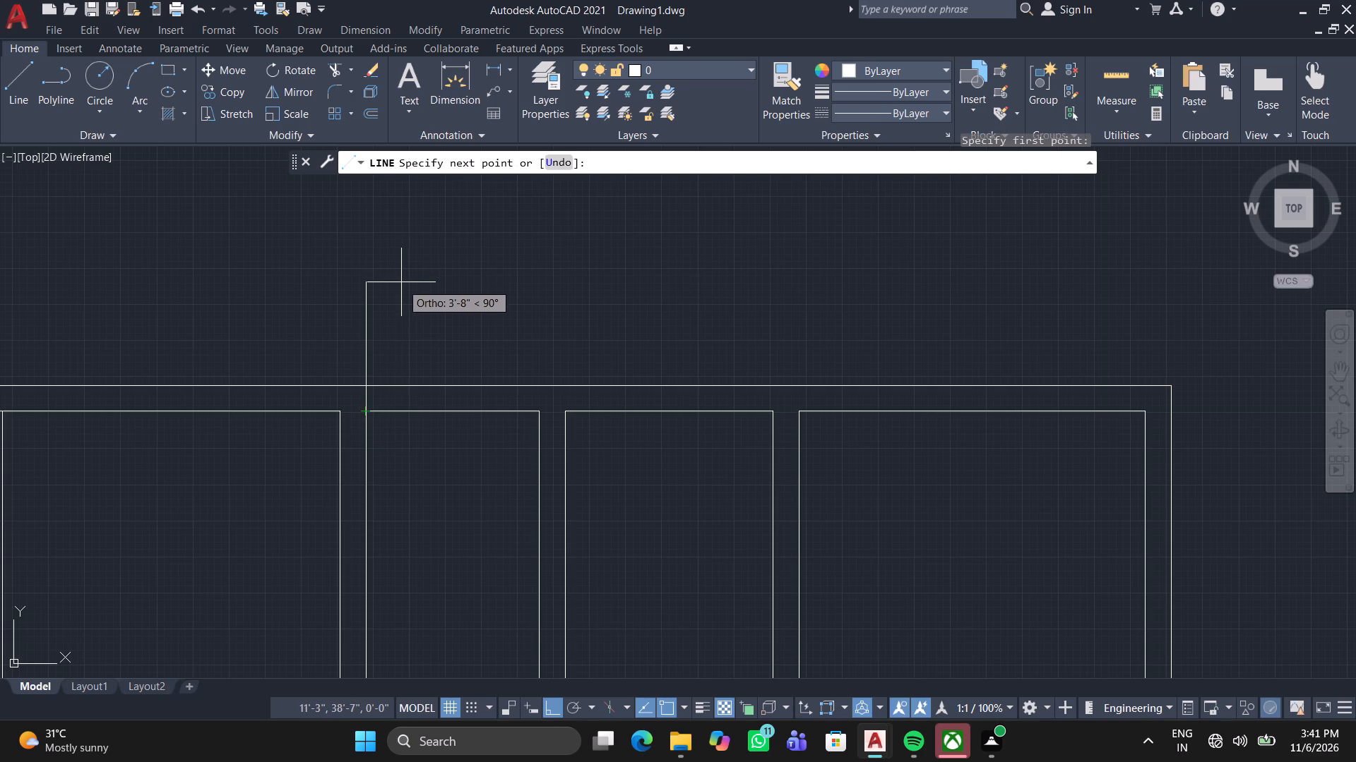
key(2)
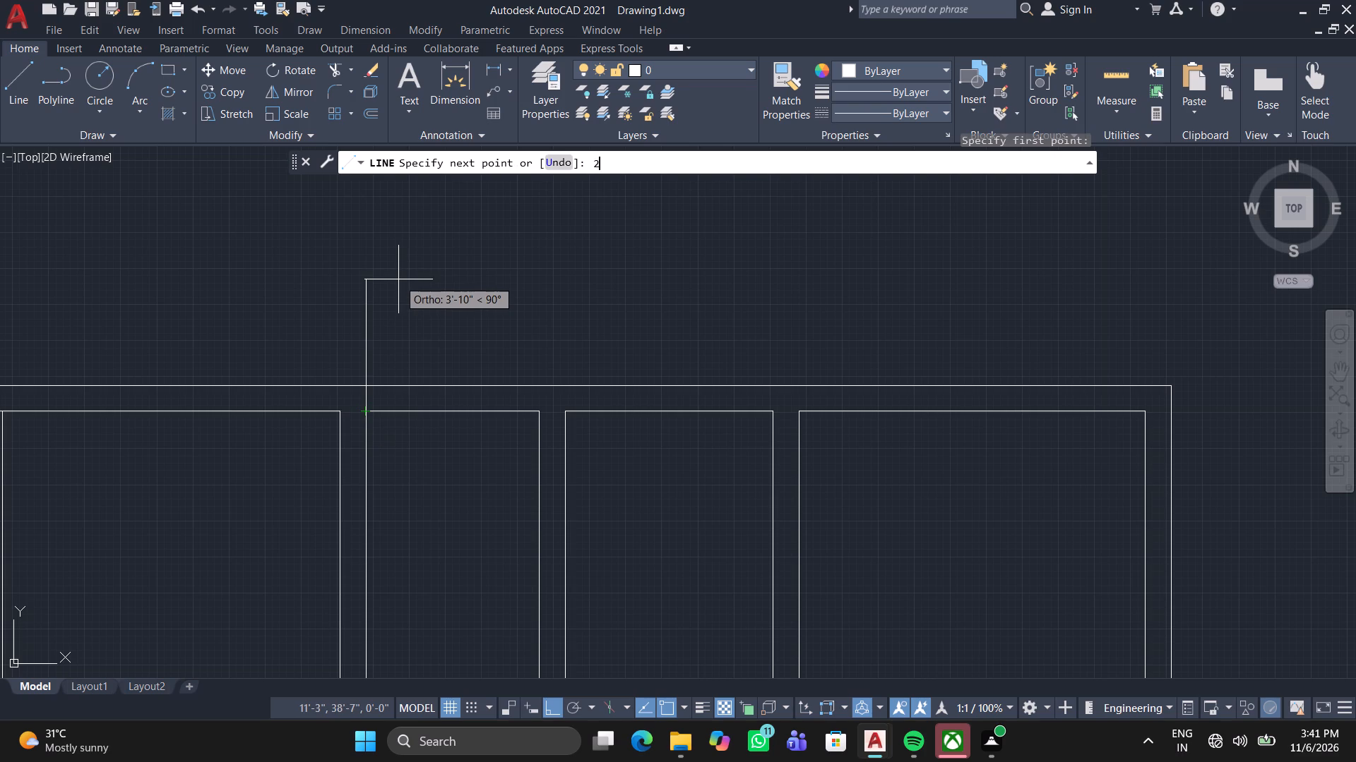
key(apostrophe)
key(Return)
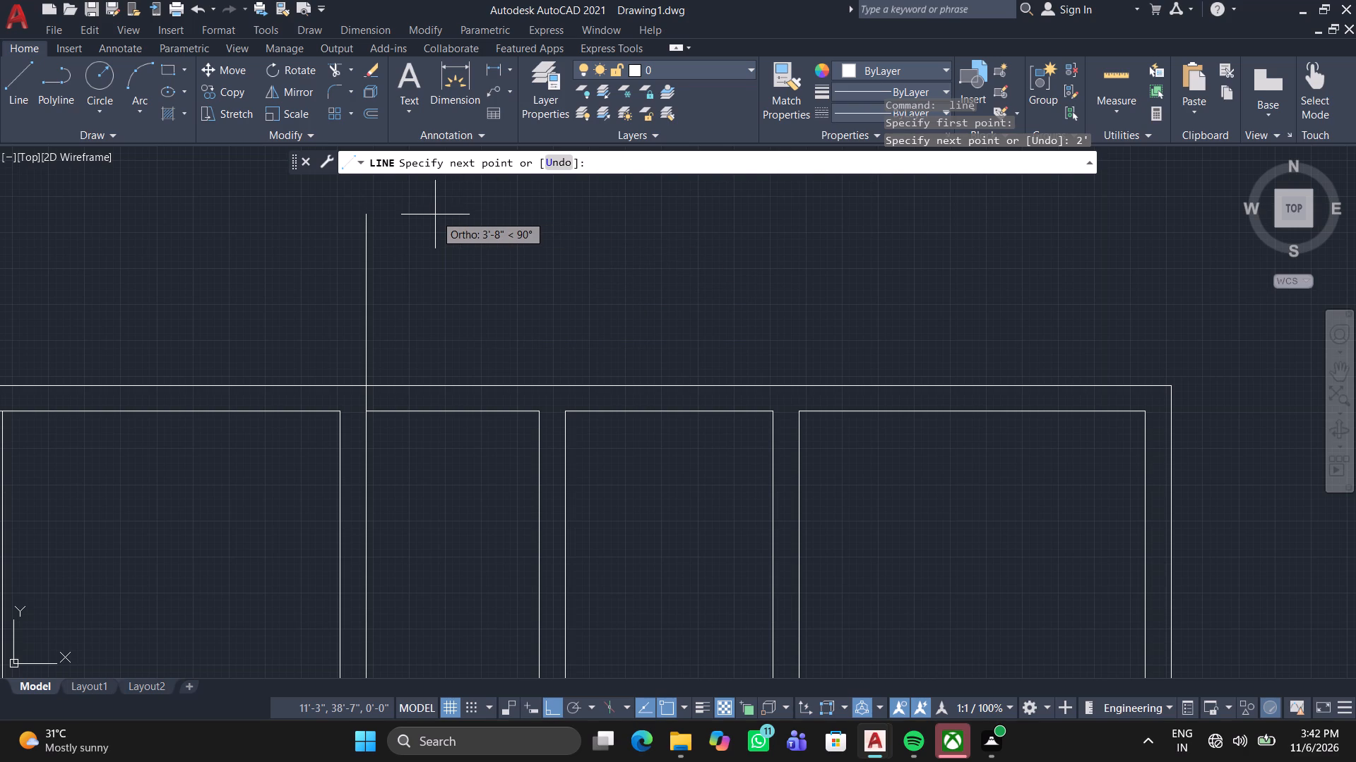
key(1)
key(apostrophe)
key(Return)
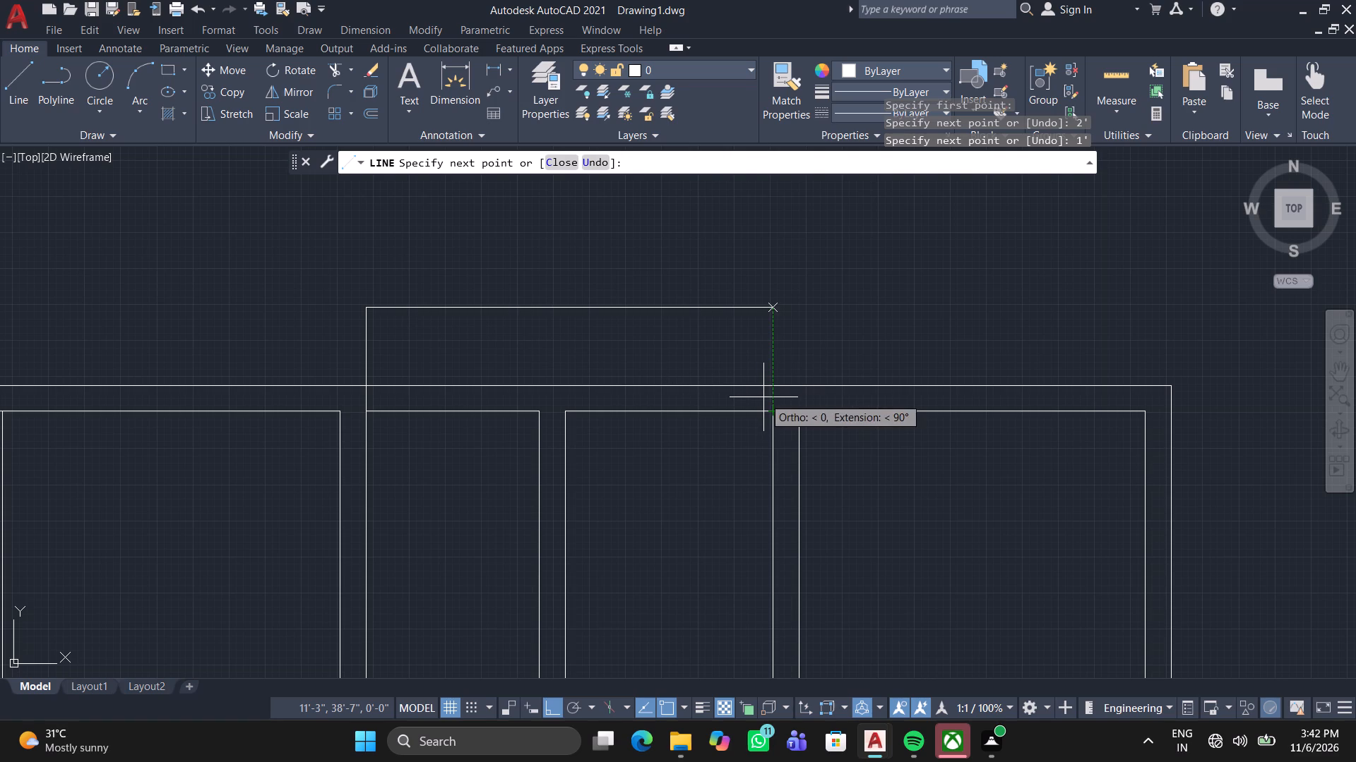
click(766, 398)
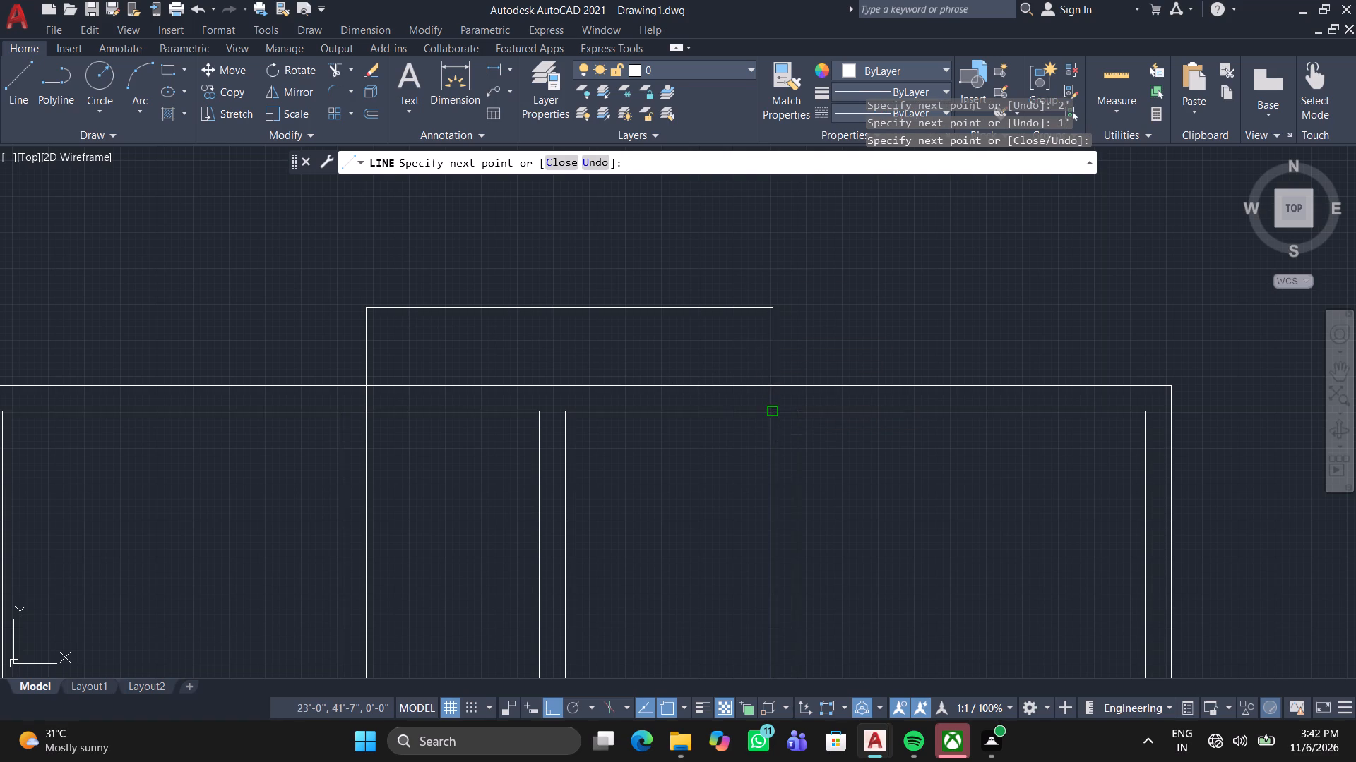
click(774, 409)
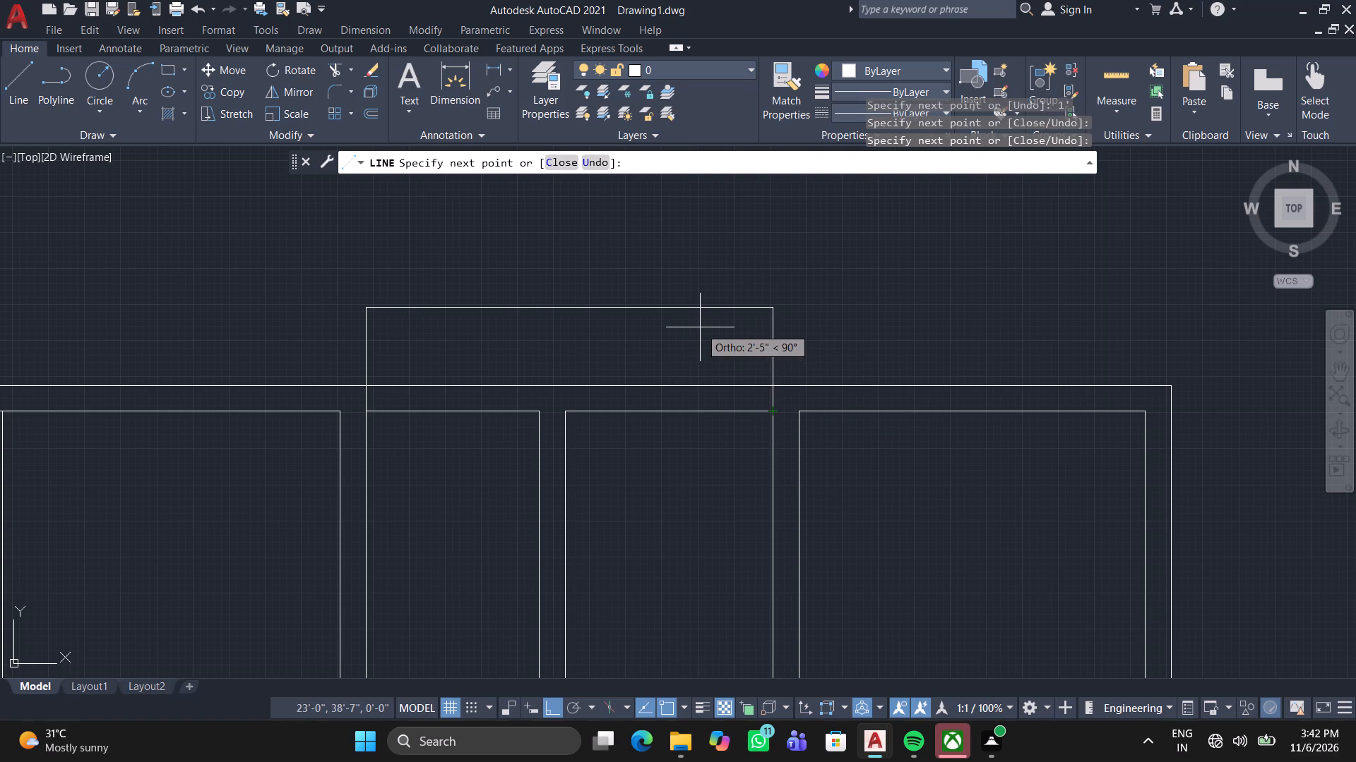
key(Escape)
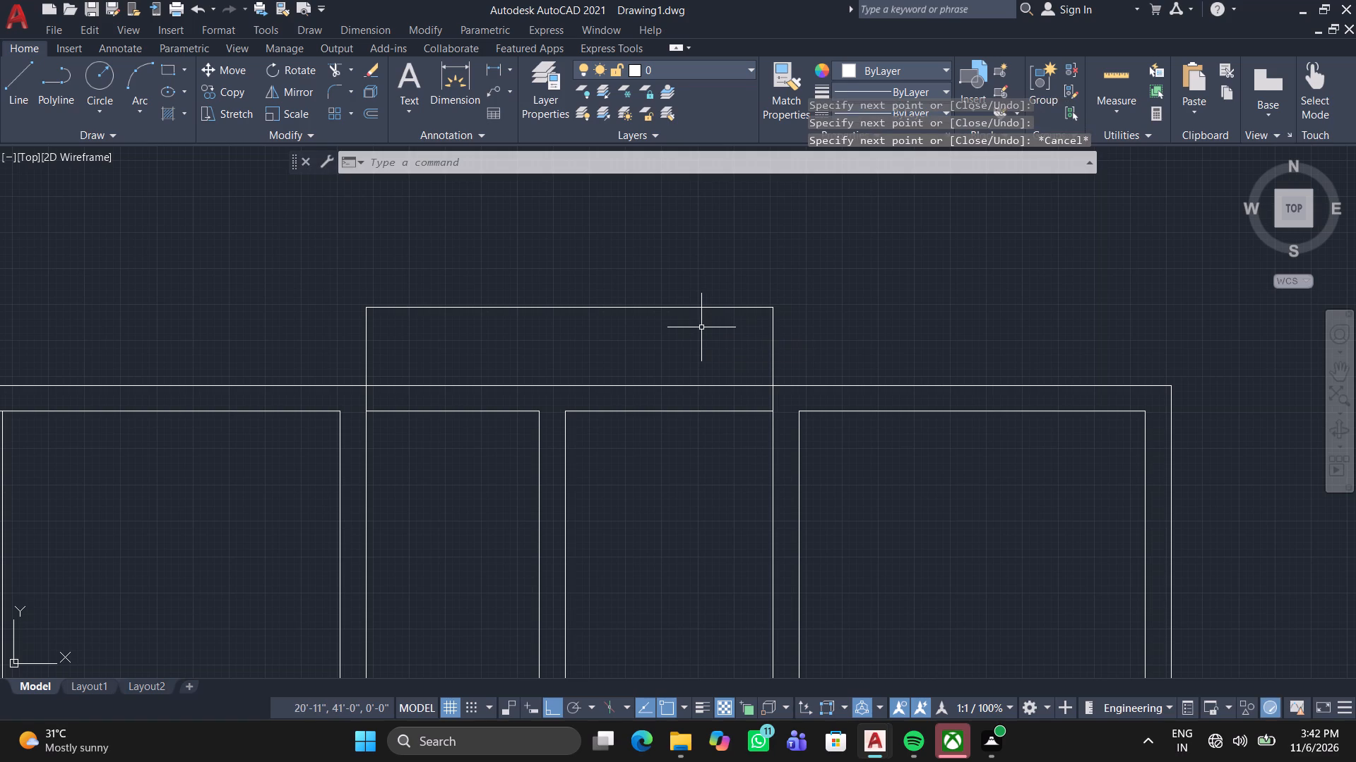
Draw a rectangle over the projection outline, from its lower left corner to its upper right corner.
click(179, 70)
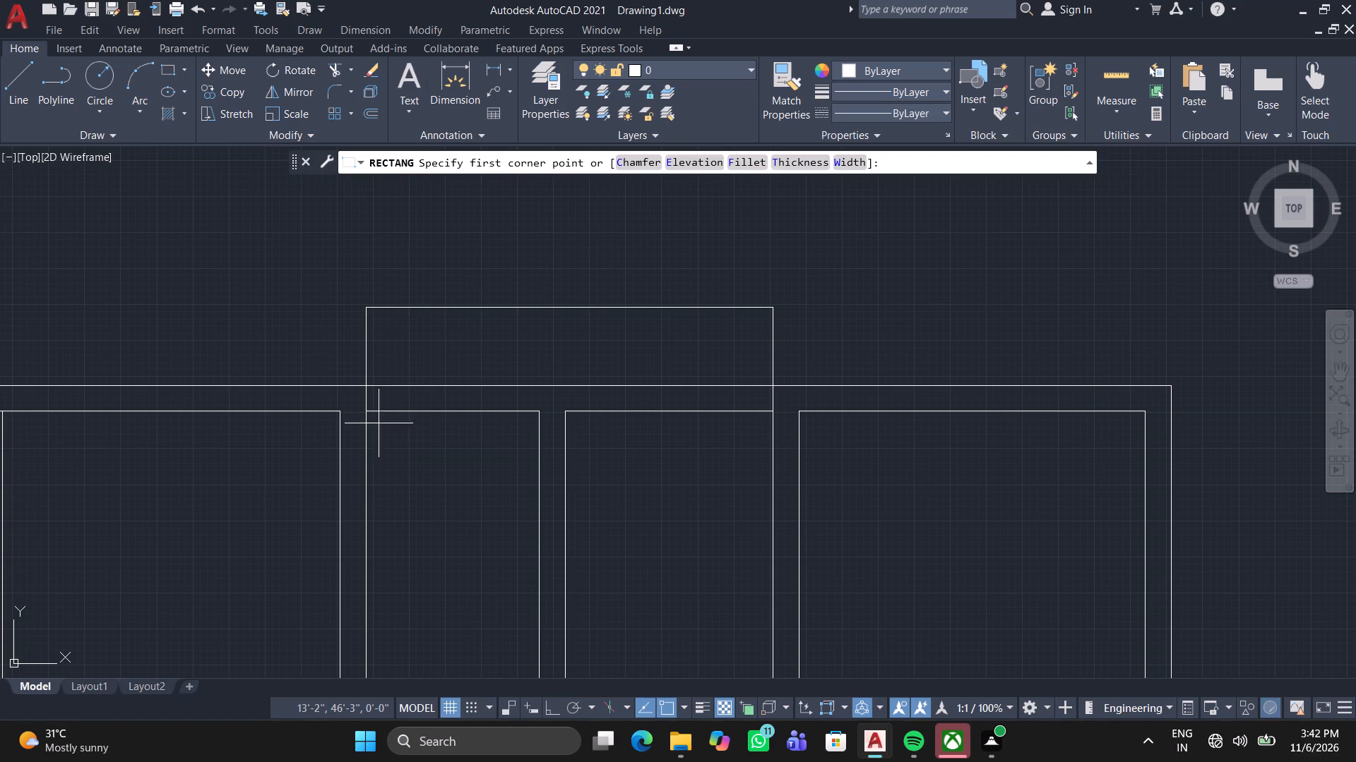
scroll(369, 413, up, 1)
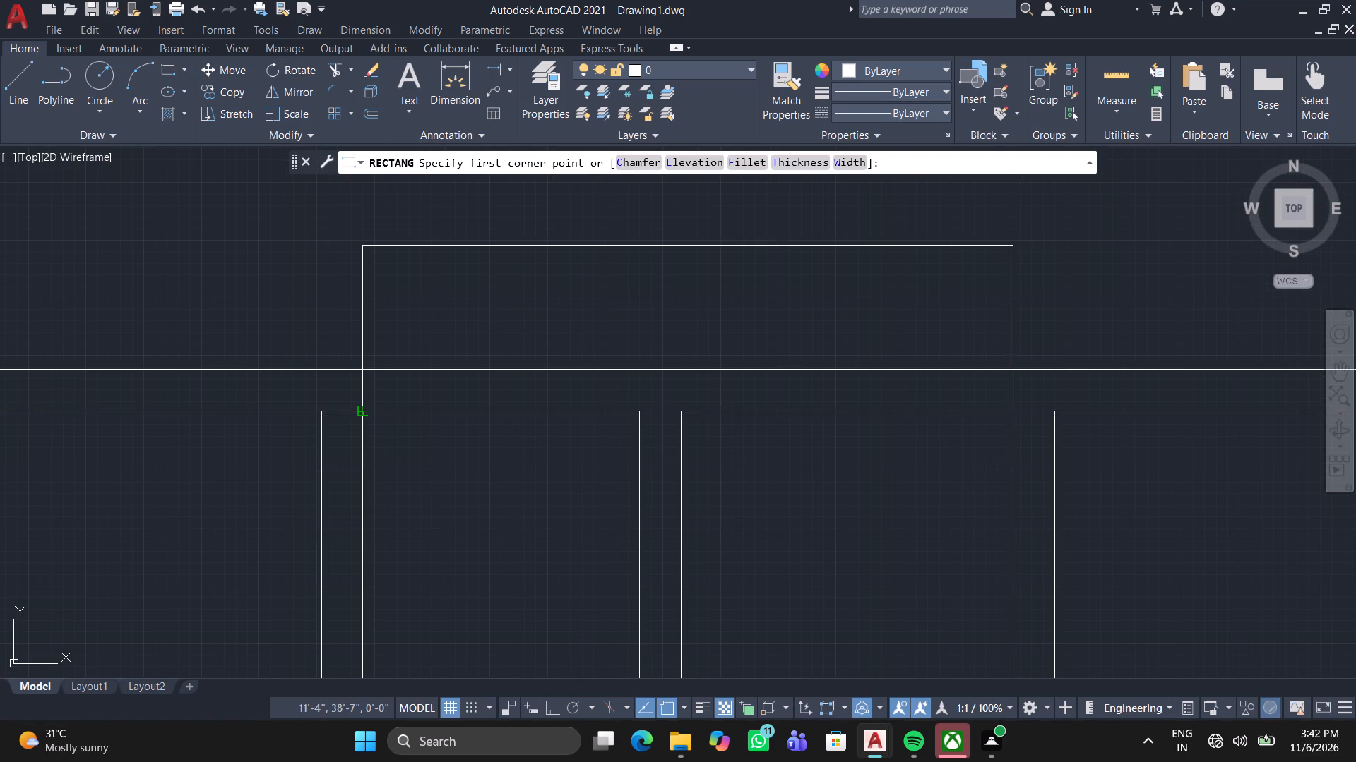
click(363, 411)
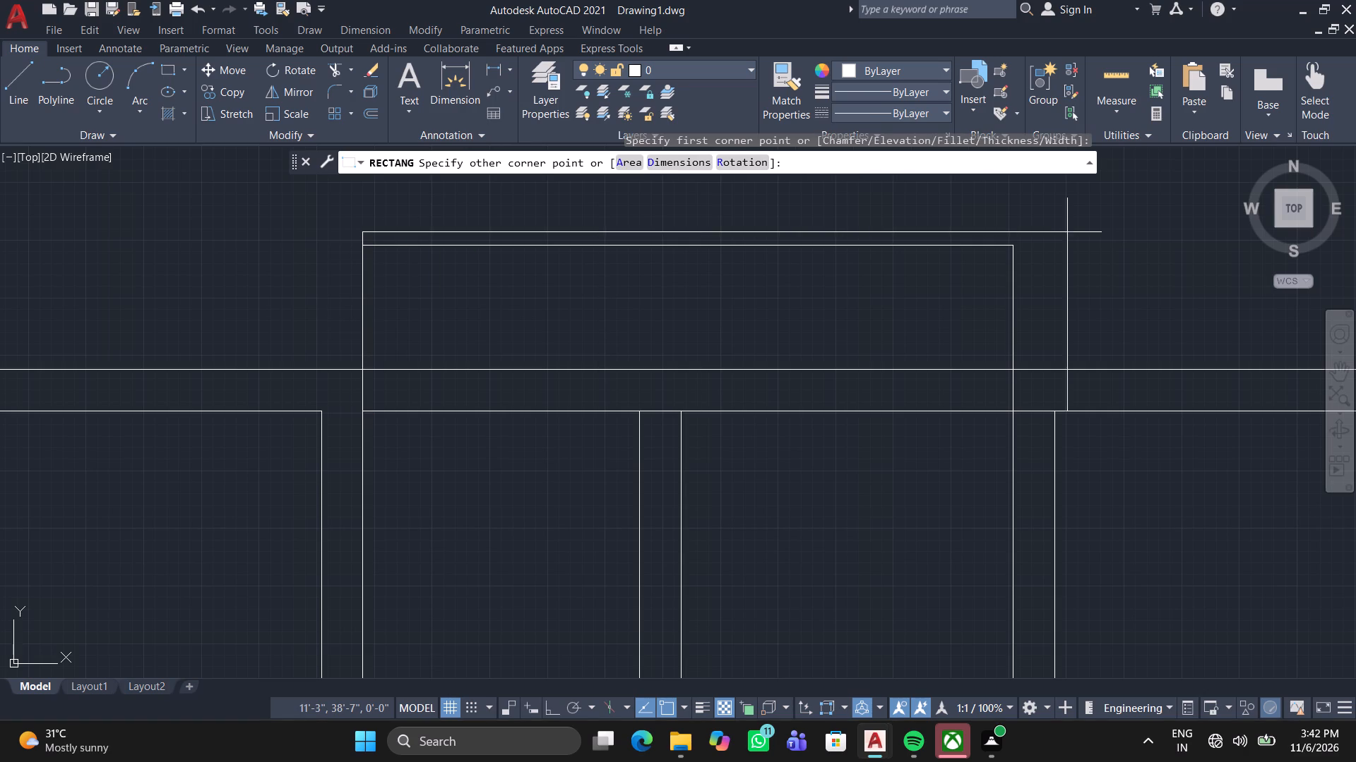
click(1018, 245)
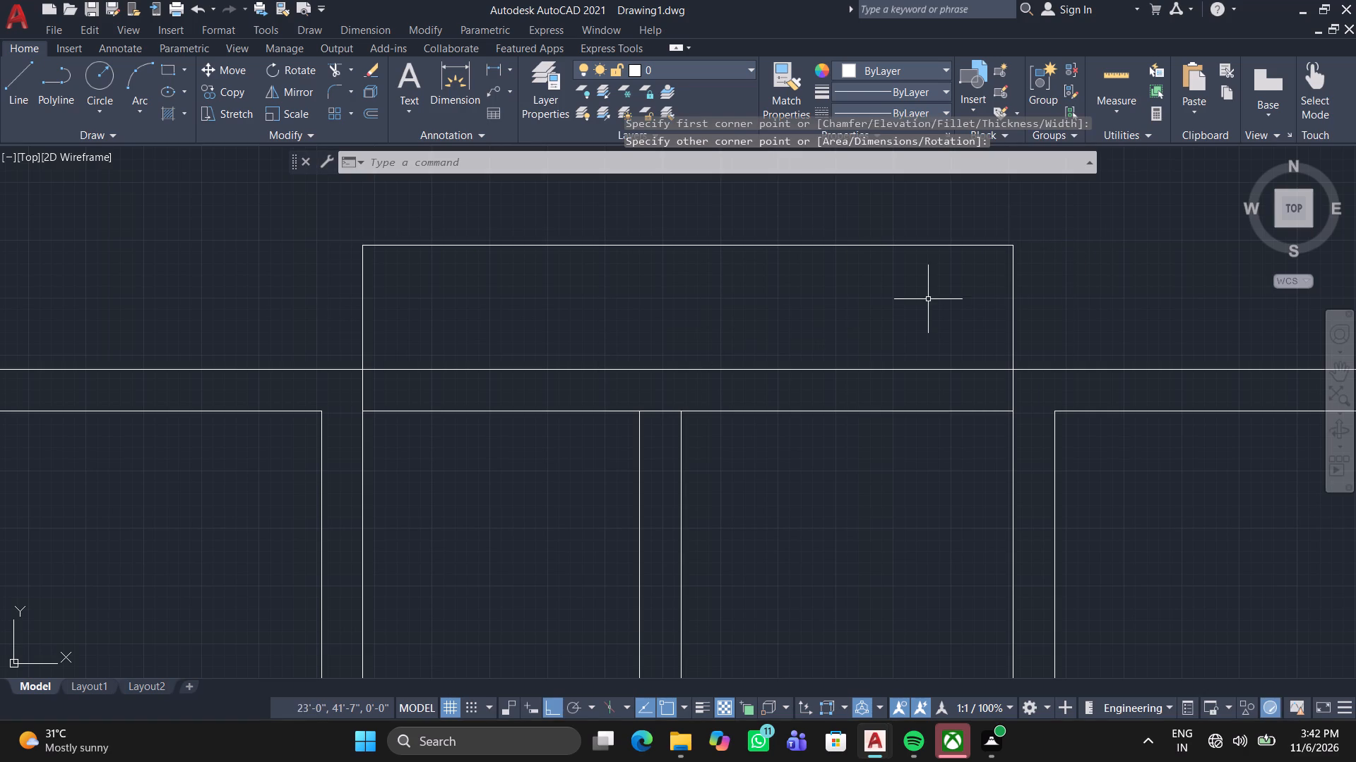
Move the rectangle and its overlapping top and right lines up so the base sits on the top wall's outer line.
scroll(952, 296, down, 2)
scroll(968, 295, up, 2)
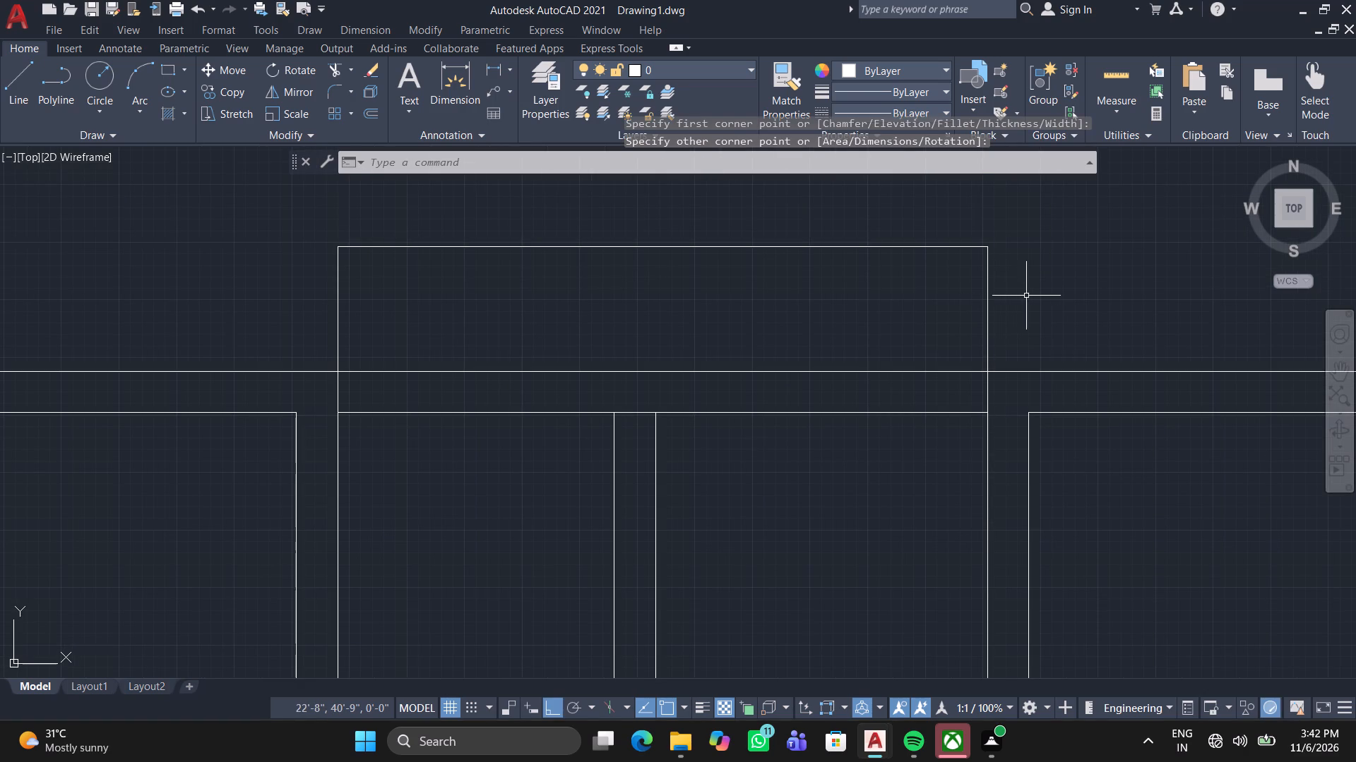
double_click(1027, 296)
click(885, 236)
right_click(811, 290)
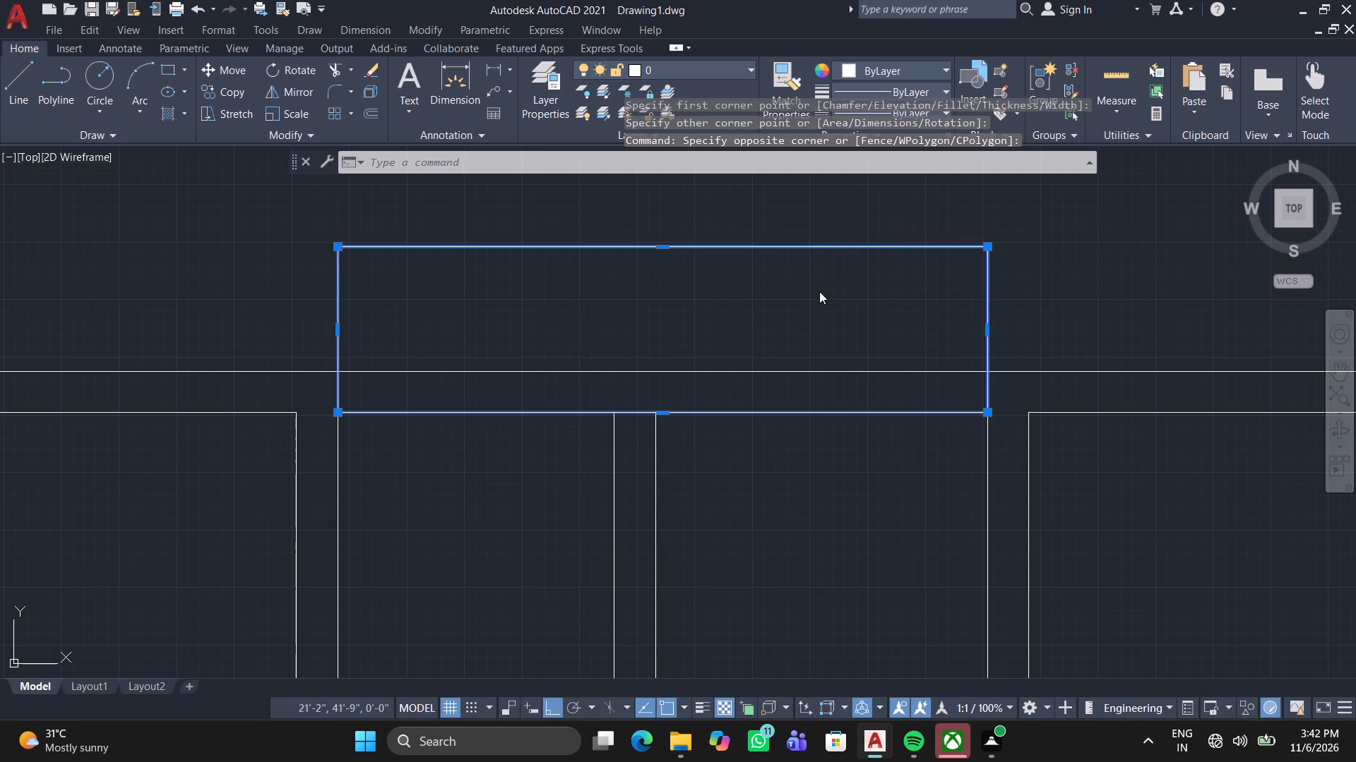
click(855, 417)
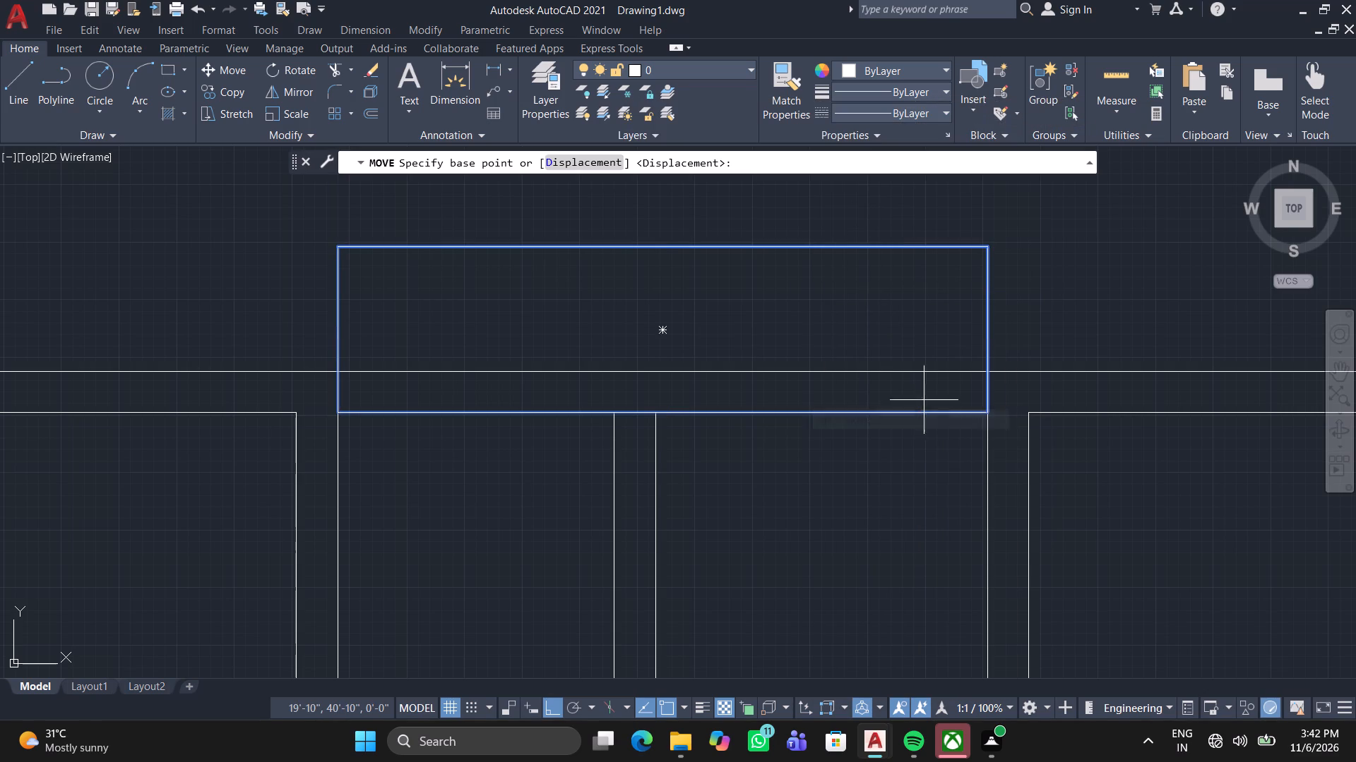
click(989, 416)
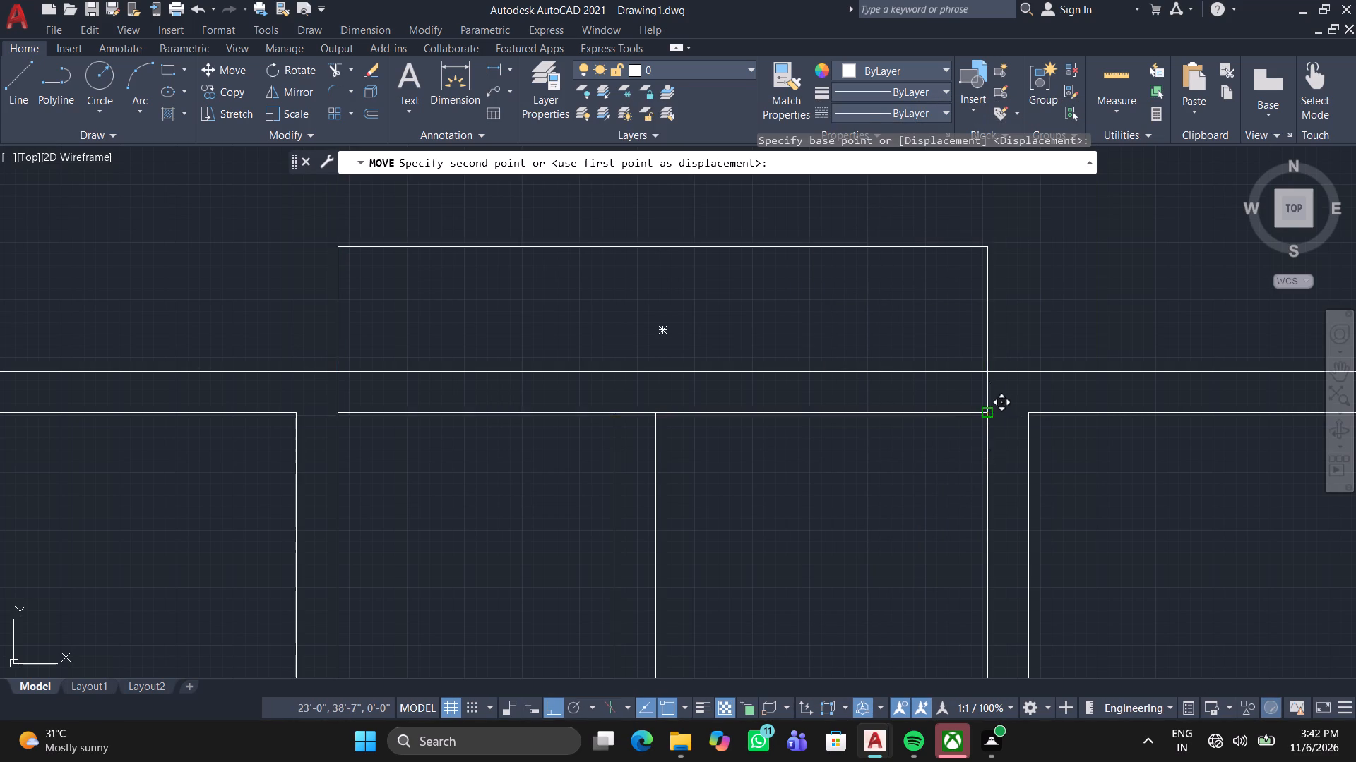
click(985, 371)
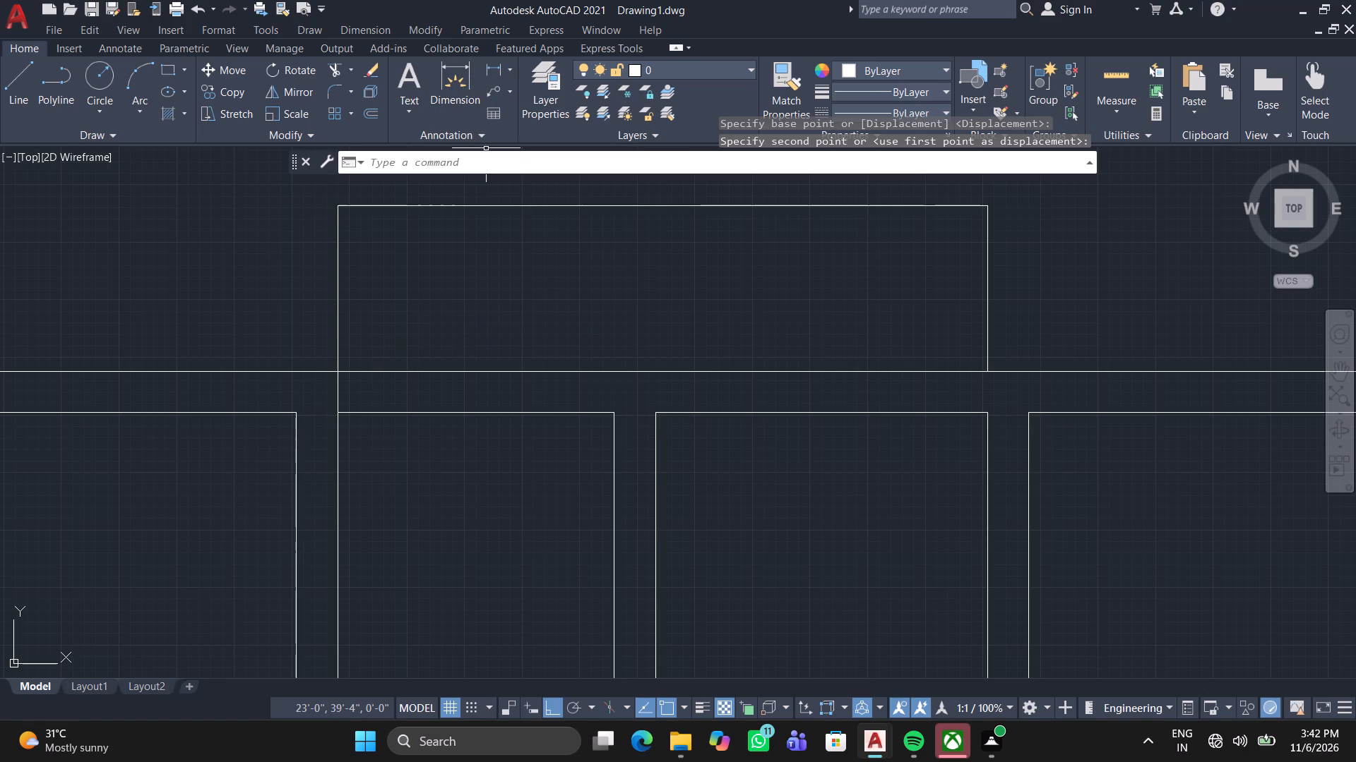
Trim the leftover vertical line crossing the top wall at the projection's left end.
click(334, 73)
scroll(302, 361, up, 2)
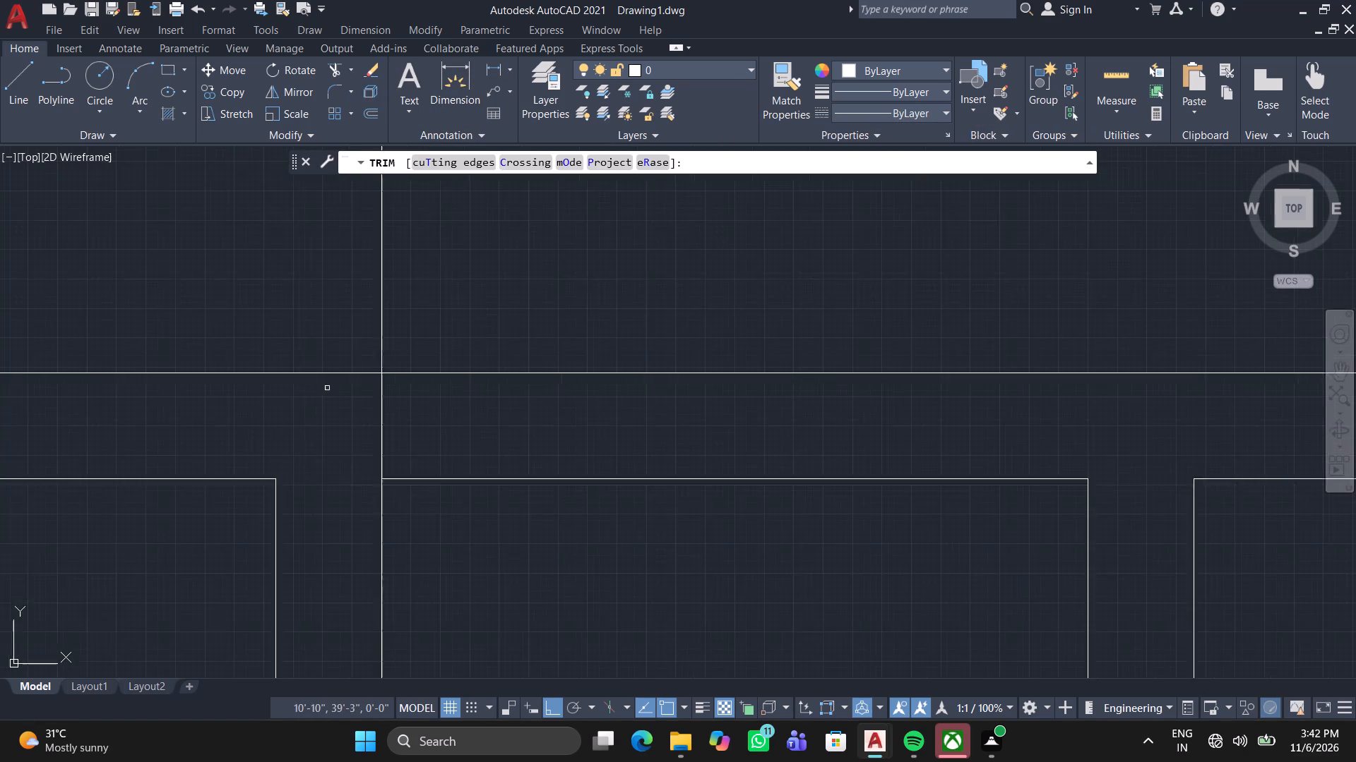
scroll(327, 388, up, 1)
click(388, 425)
click(548, 415)
scroll(540, 406, down, 4)
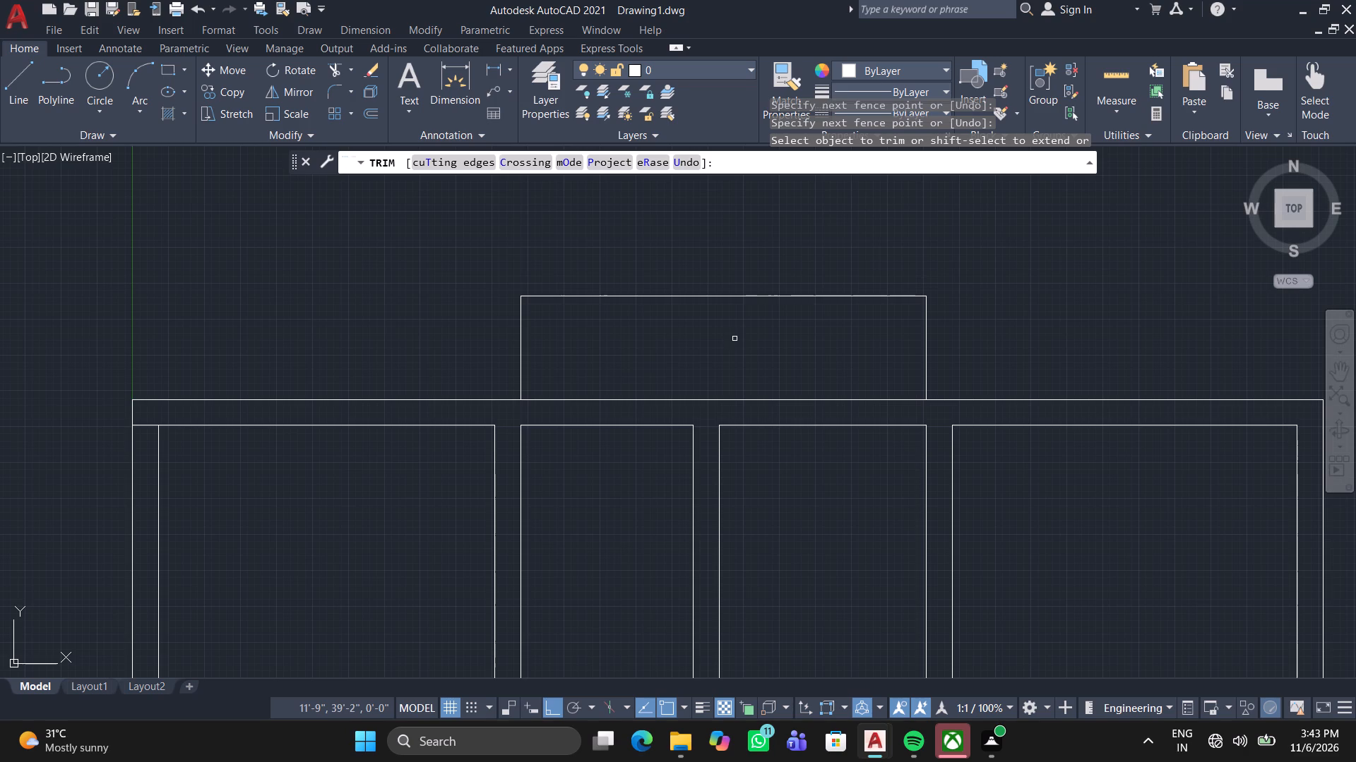
key(space)
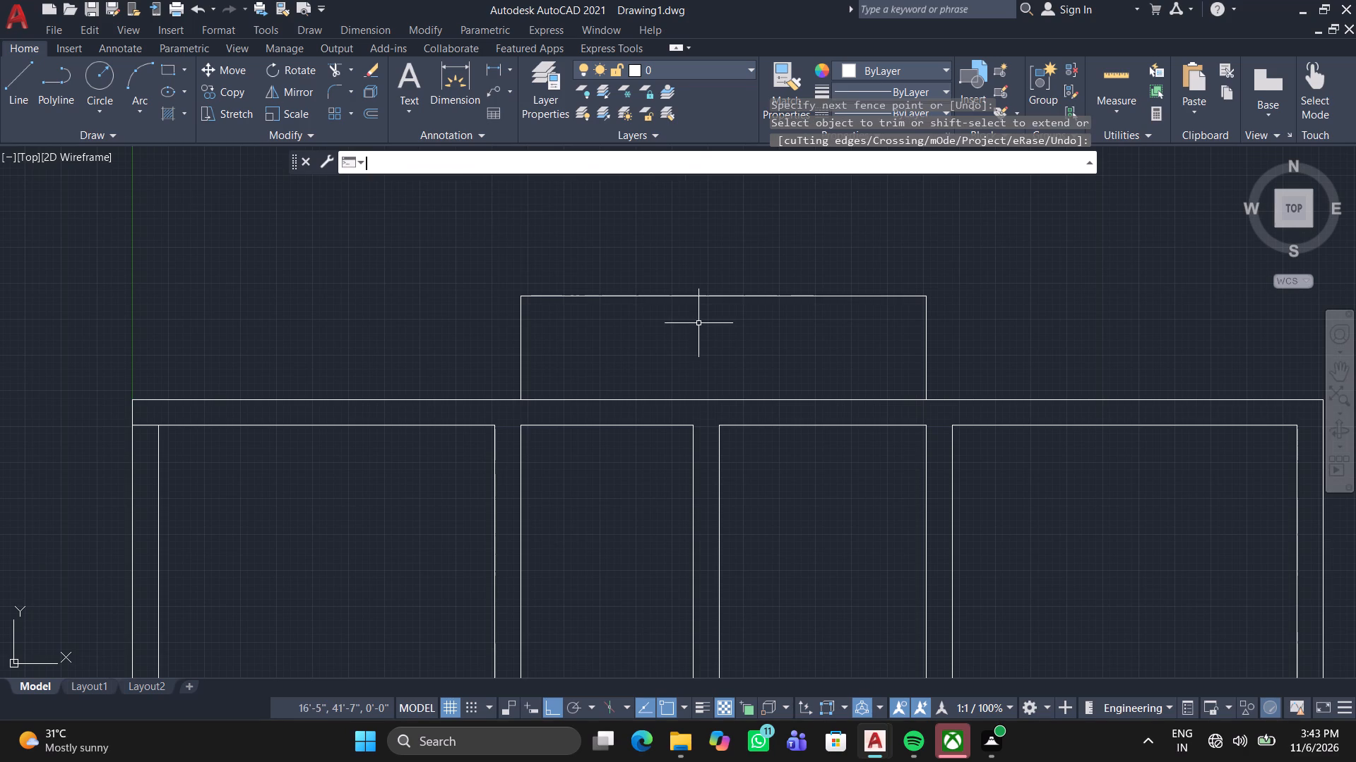
Offset the top projection's rectangle 9" outward to form its walls.
click(372, 113)
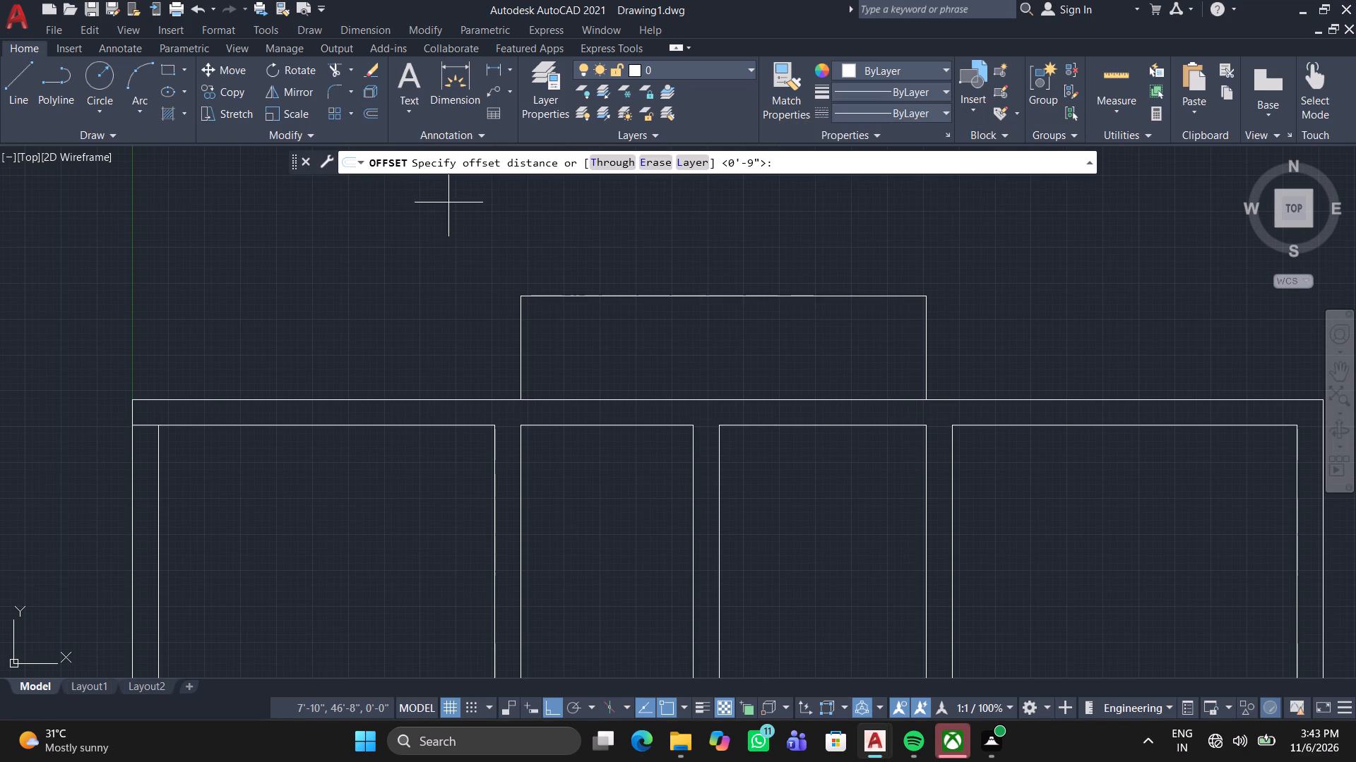
key(space)
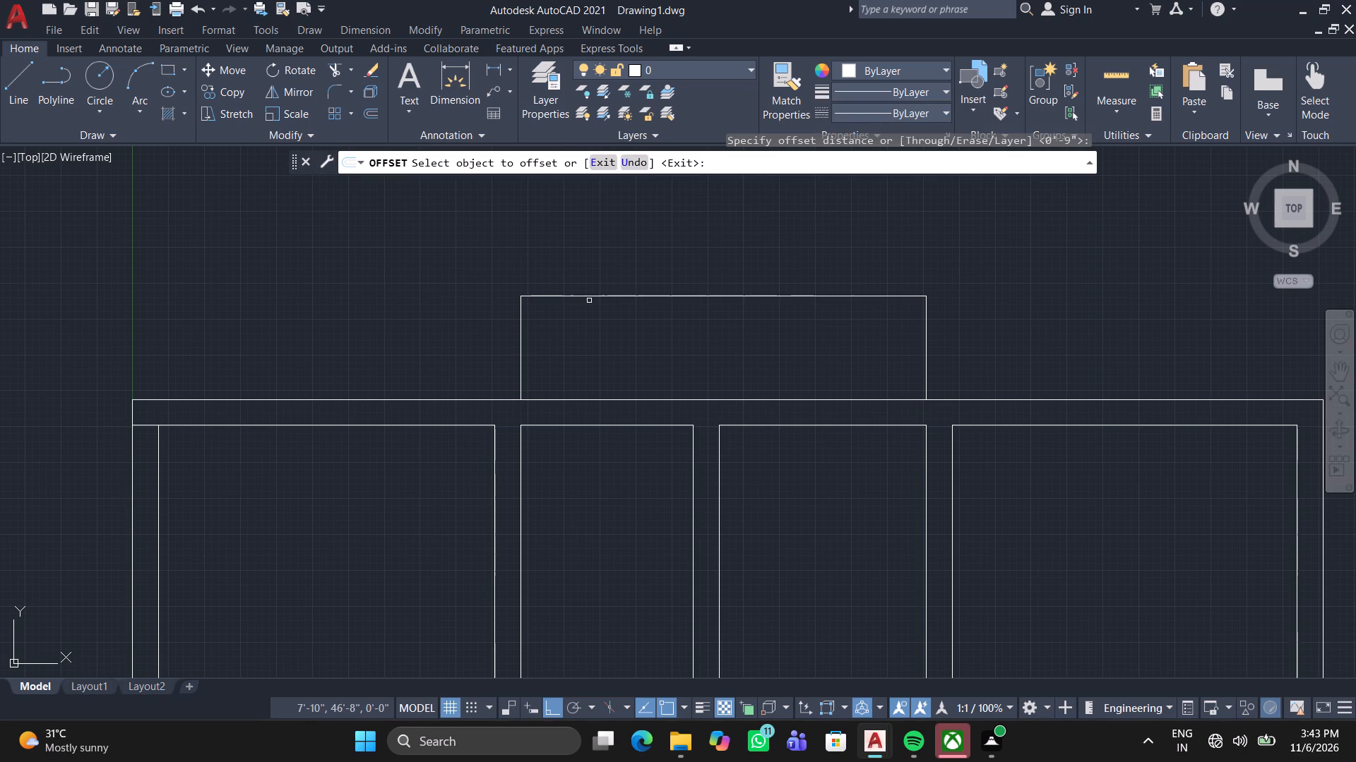
click(604, 296)
double_click(516, 248)
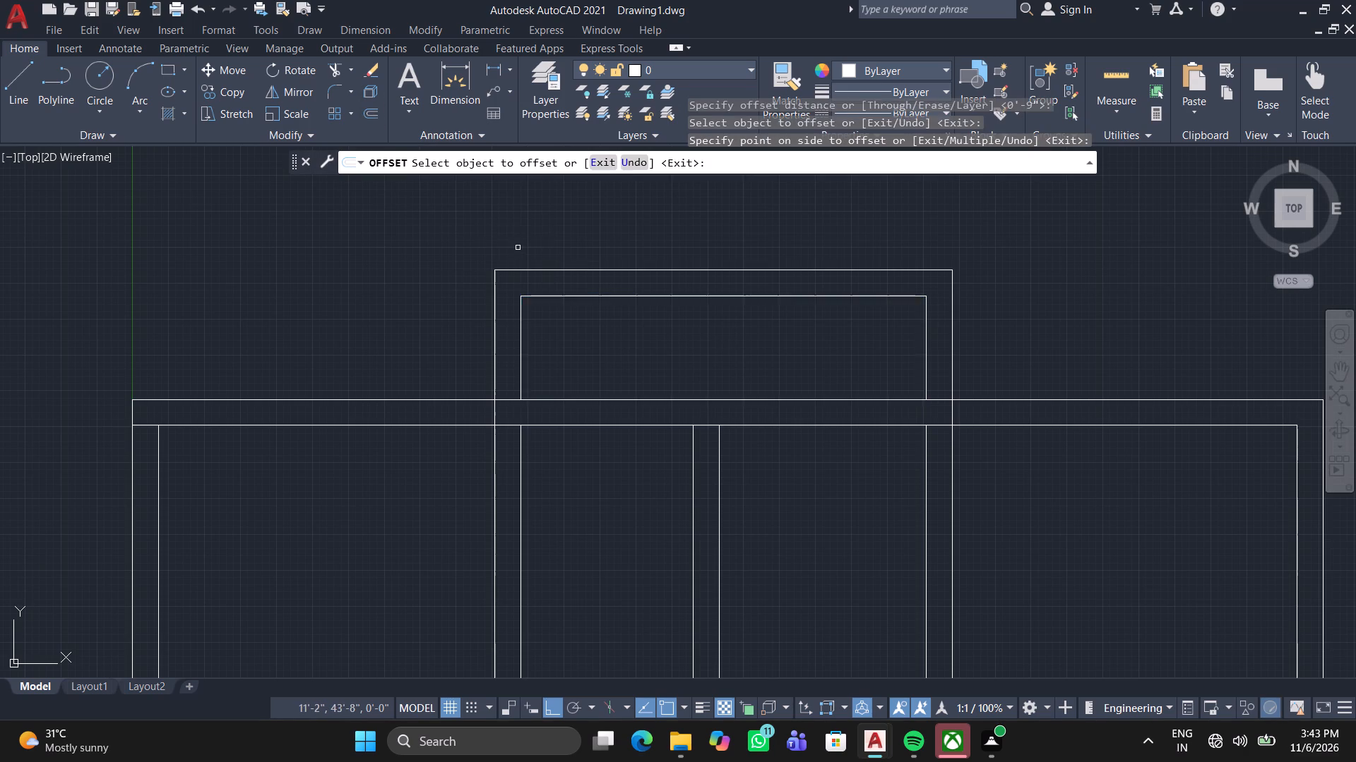
scroll(547, 245, down, 2)
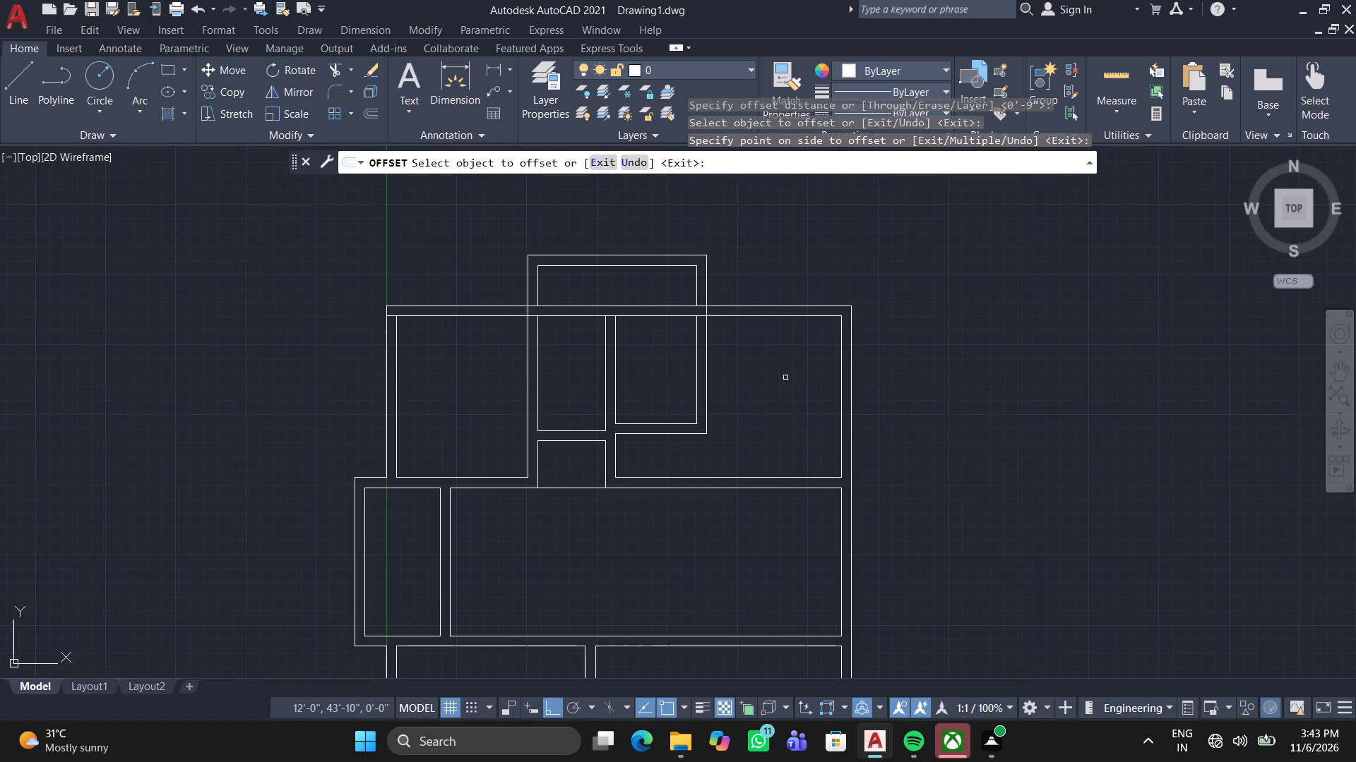
Draw a line 3' straight down from the lower-left inner corner of the small middle room at the bottom wall.
middle_drag(915, 365, 893, 283)
middle_click(893, 283)
middle_drag(804, 431, 830, 327)
middle_drag(665, 478, 638, 258)
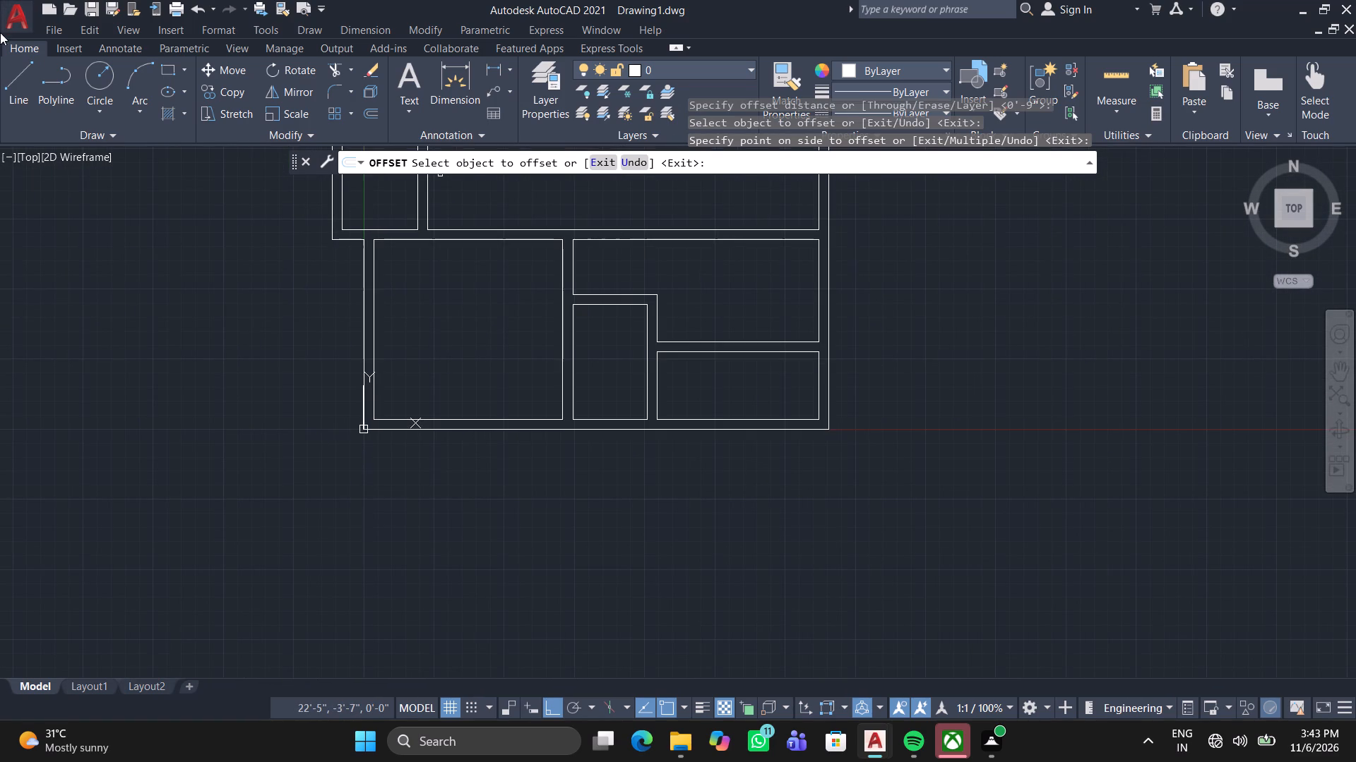
click(18, 111)
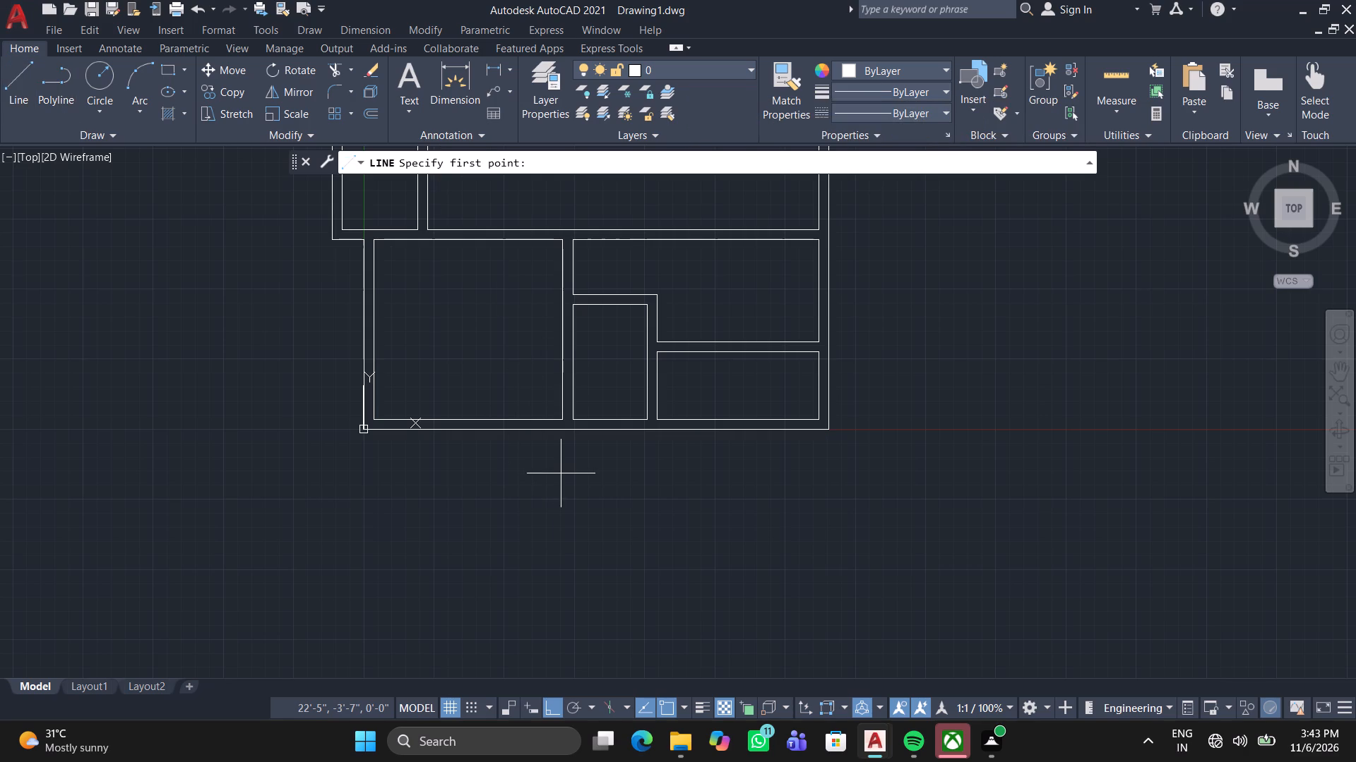
scroll(563, 470, up, 2)
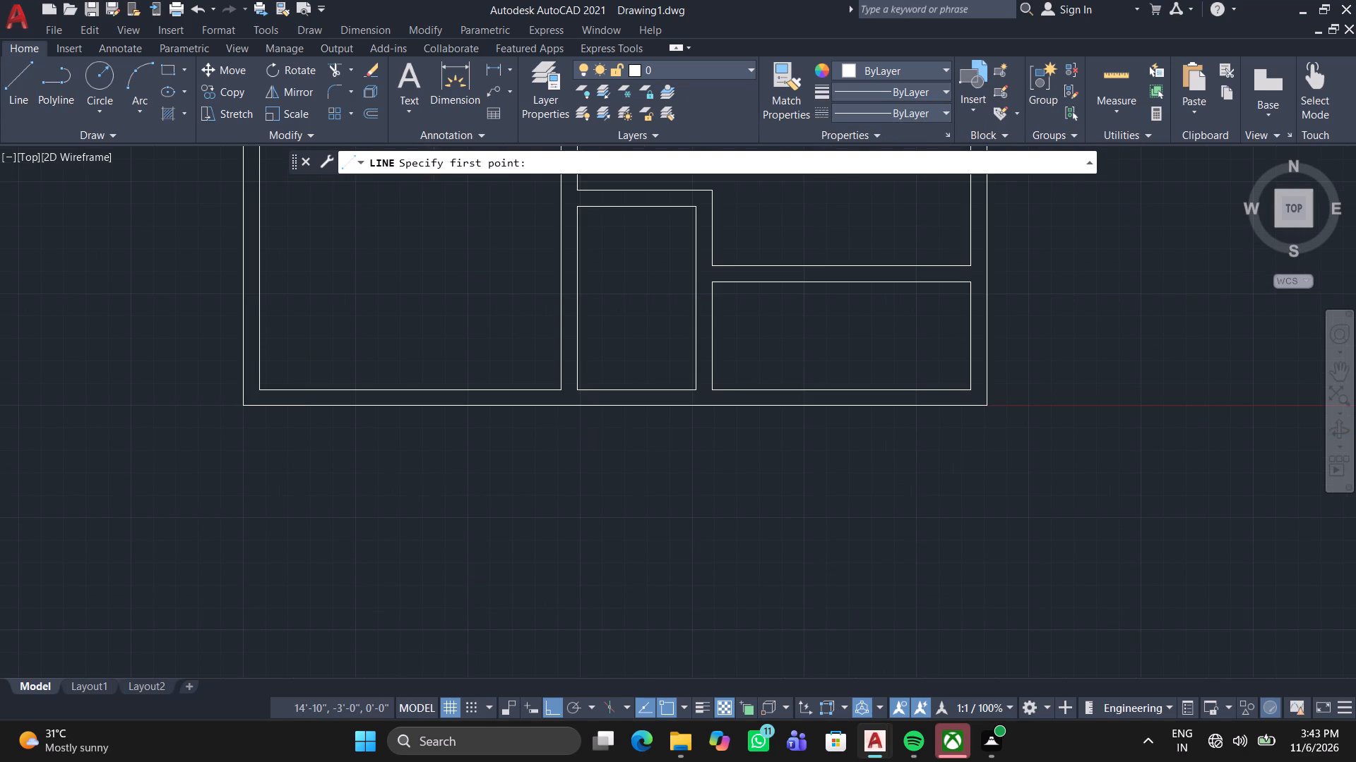
scroll(584, 413, up, 2)
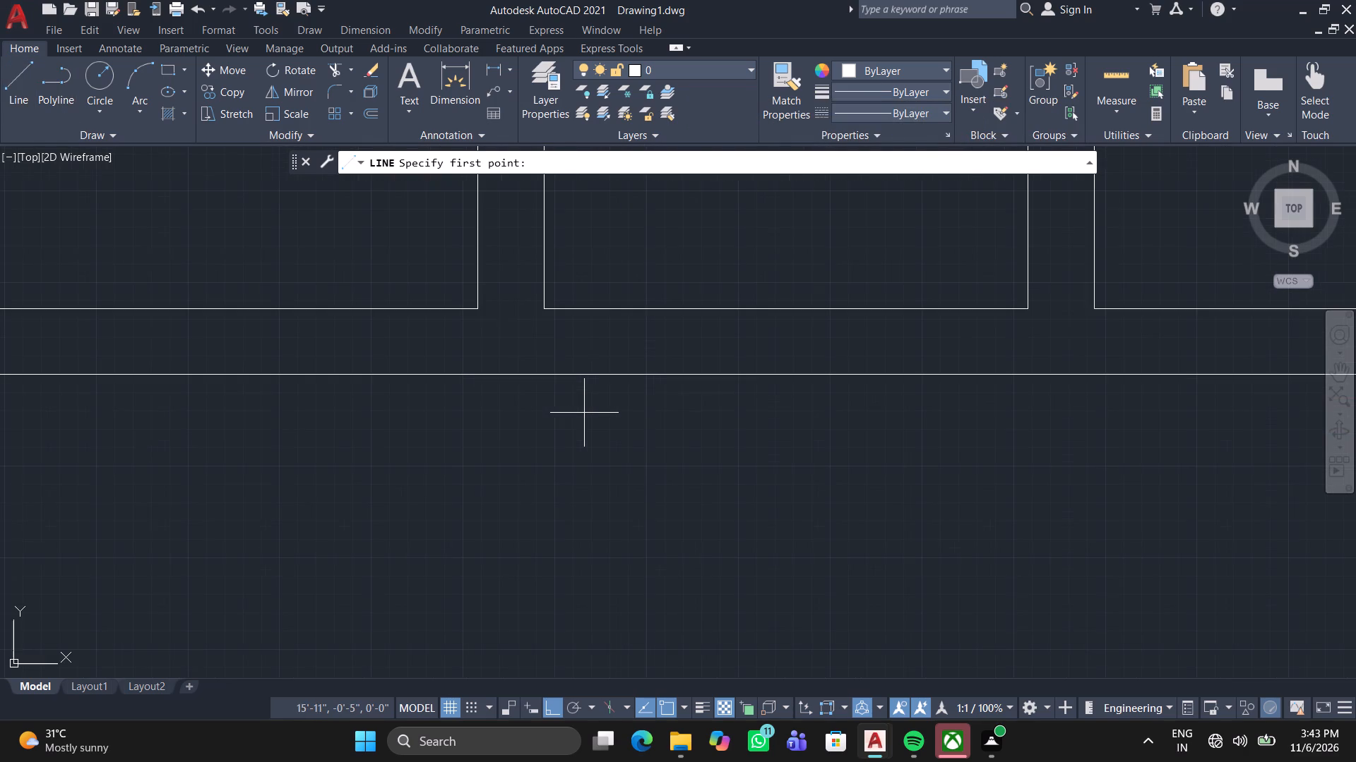
click(543, 308)
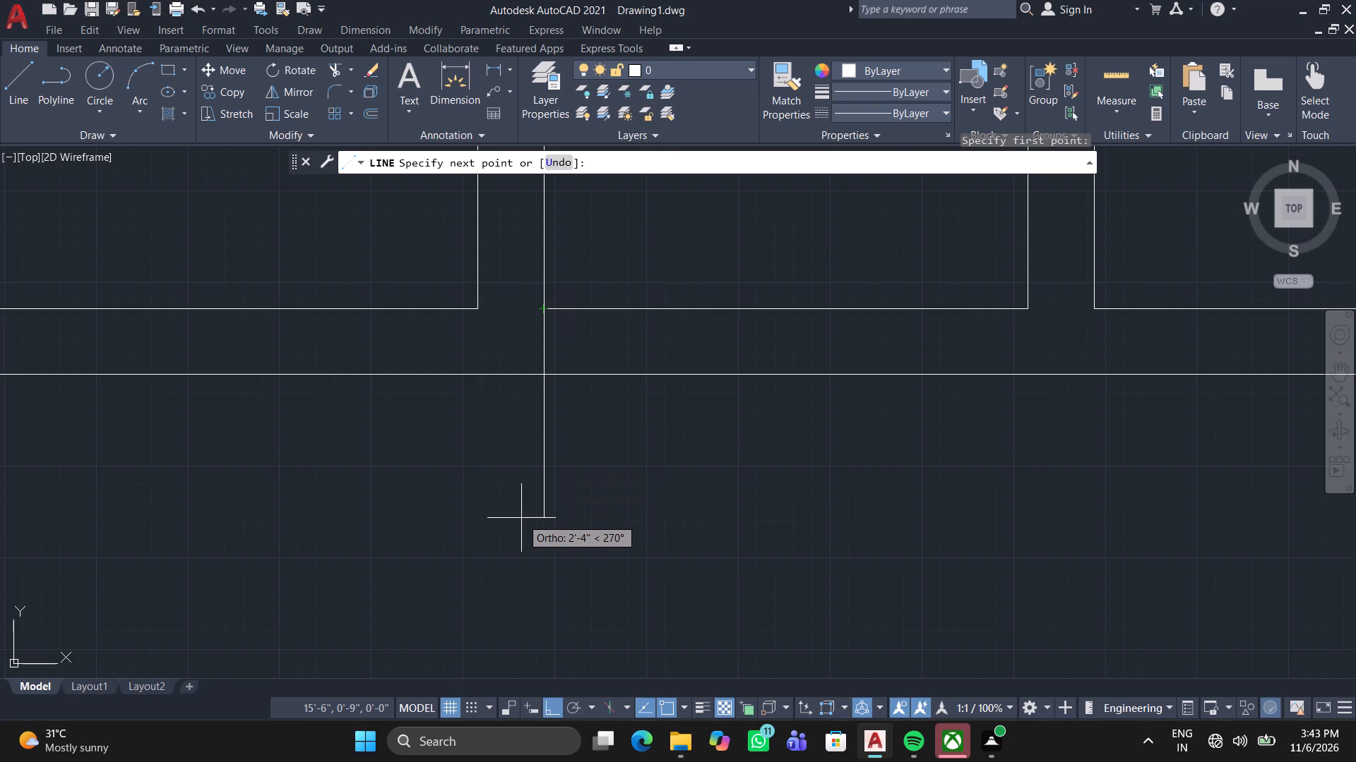
key(3)
key(apostrophe)
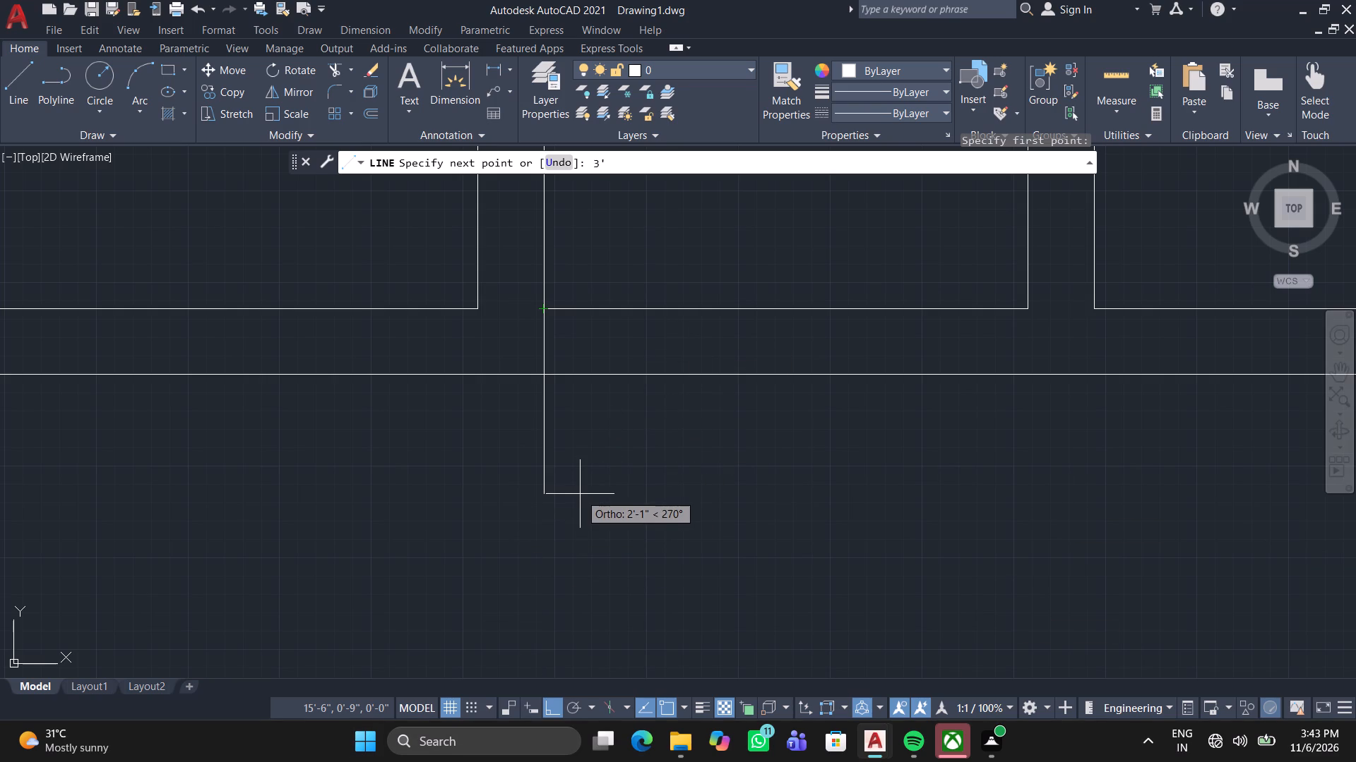
key(Return)
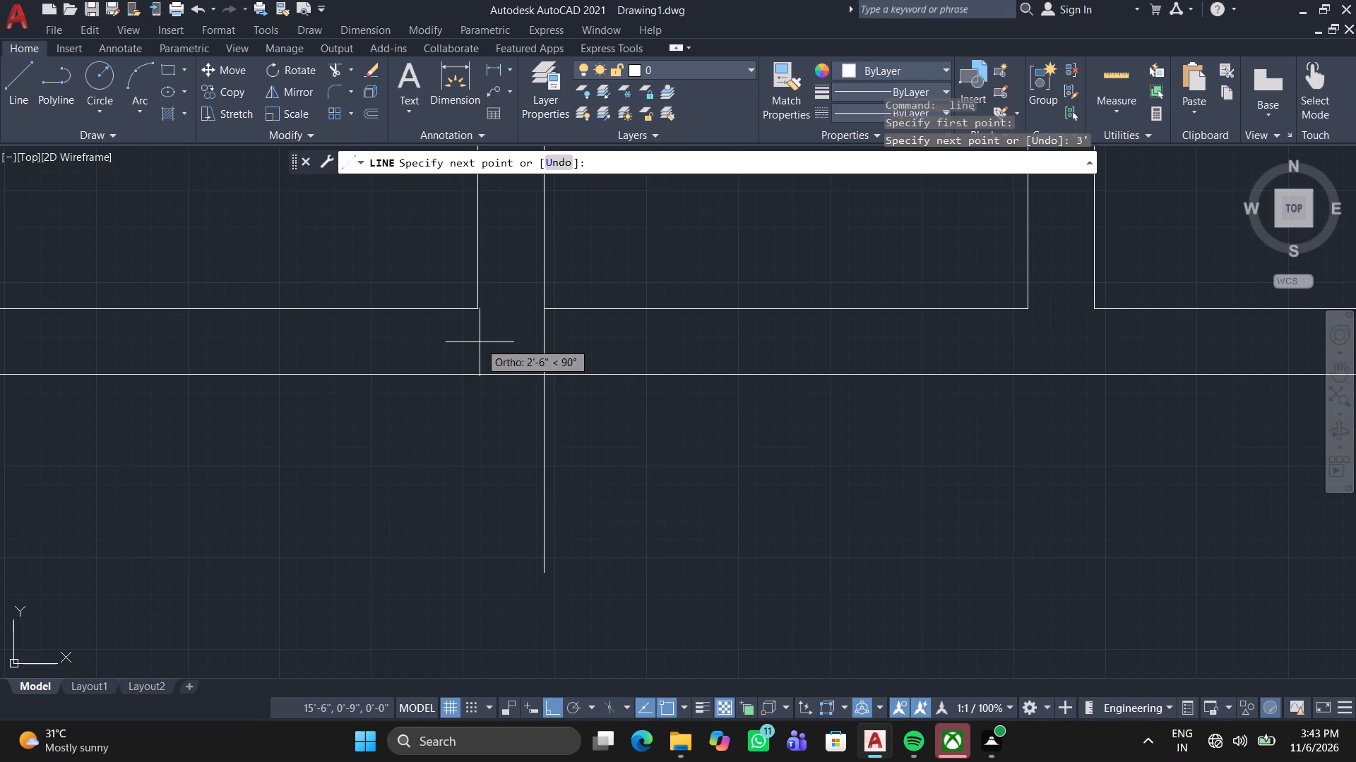
Continue the outline about 7'-8" to the right, then back up to the bottom wall's inner line.
scroll(1096, 433, down, 3)
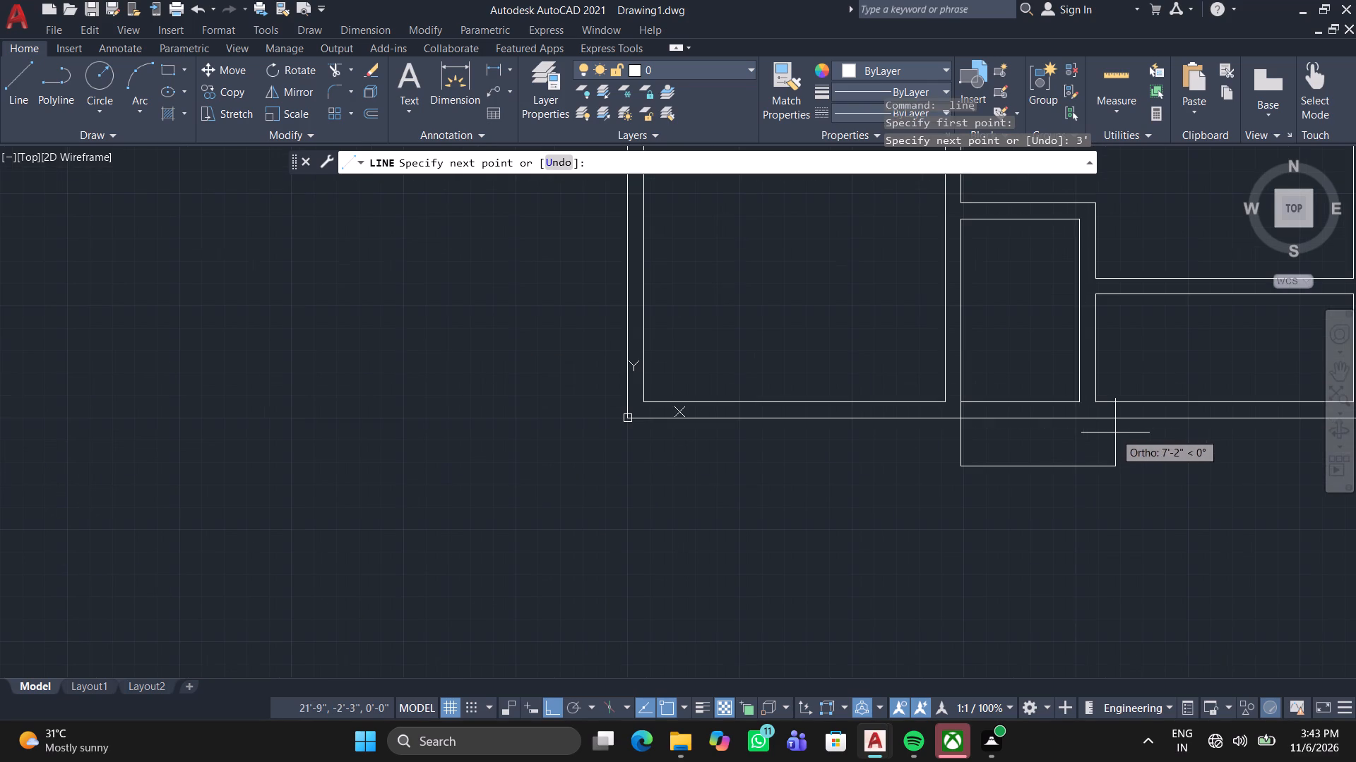
middle_drag(1078, 442, 915, 485)
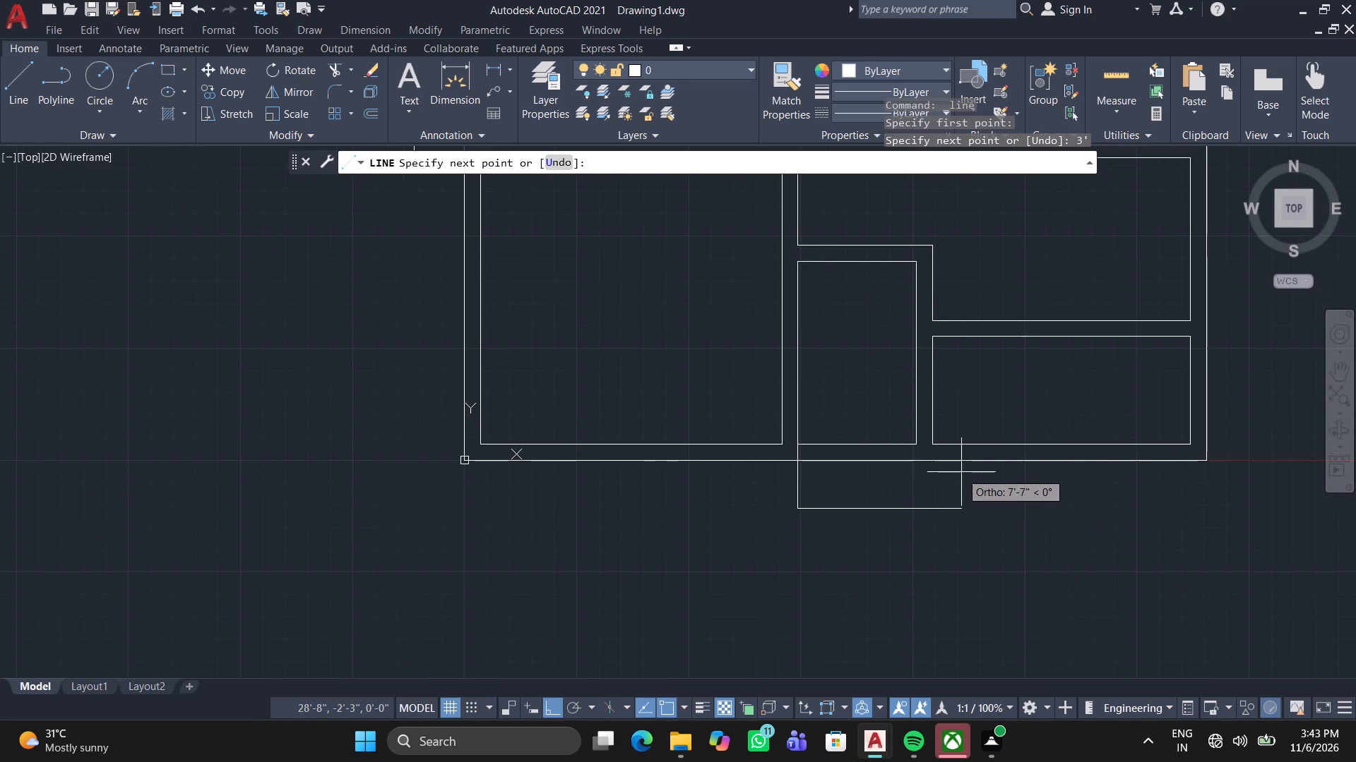
scroll(994, 473, up, 3)
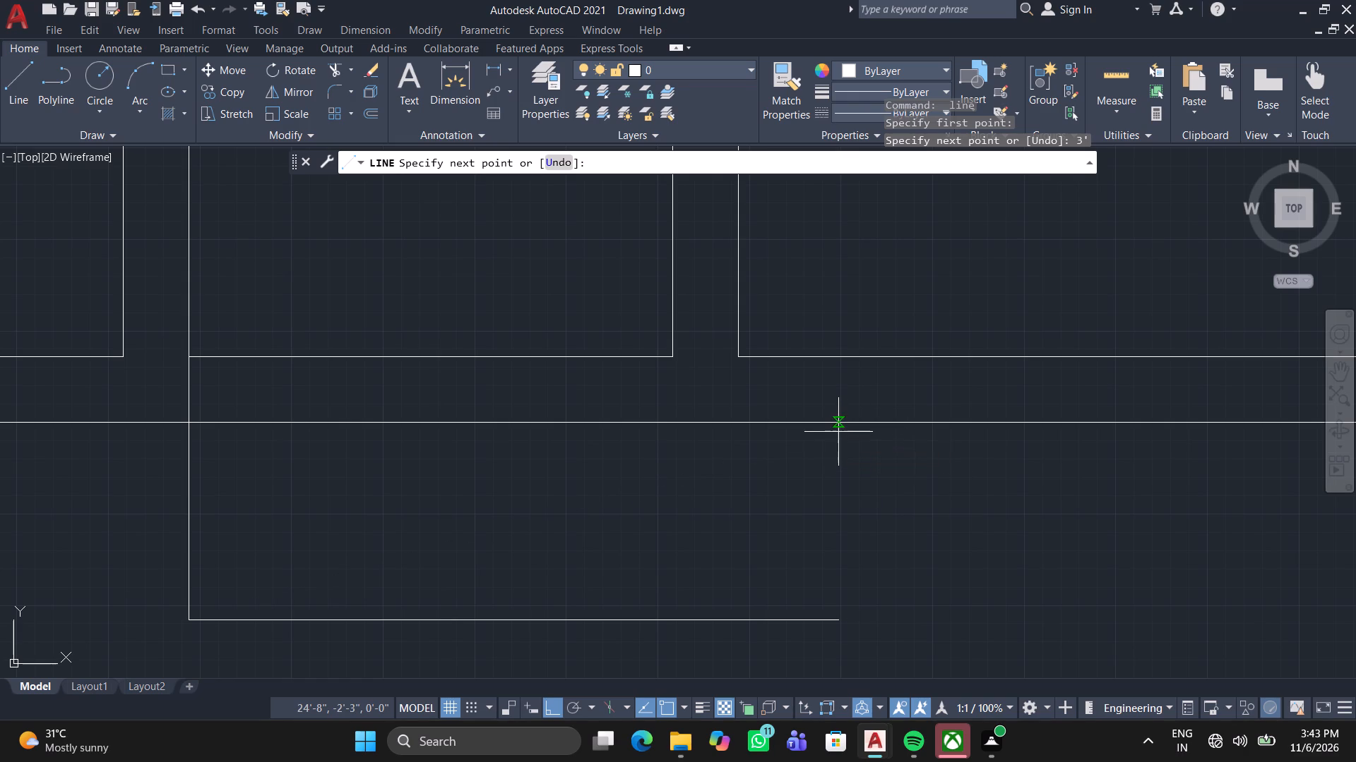
click(880, 429)
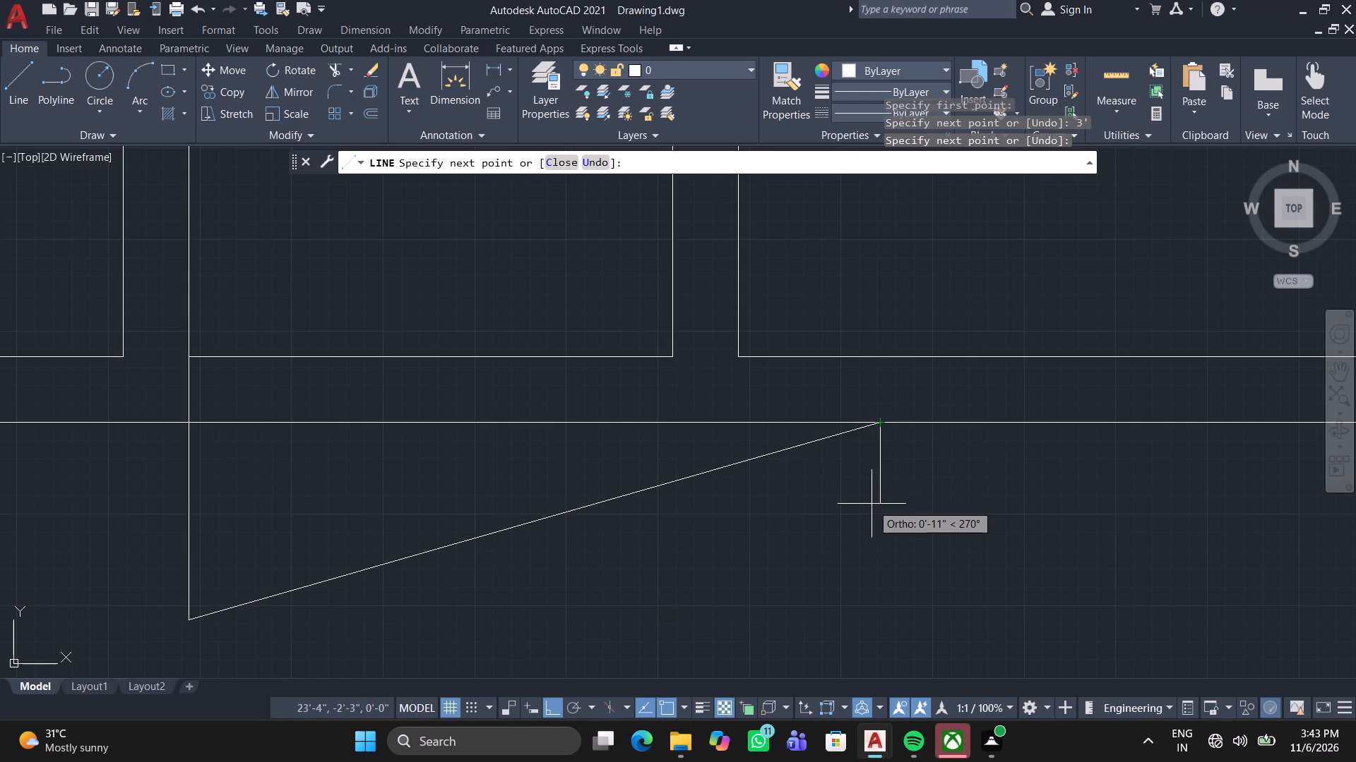
key(ctrl+z)
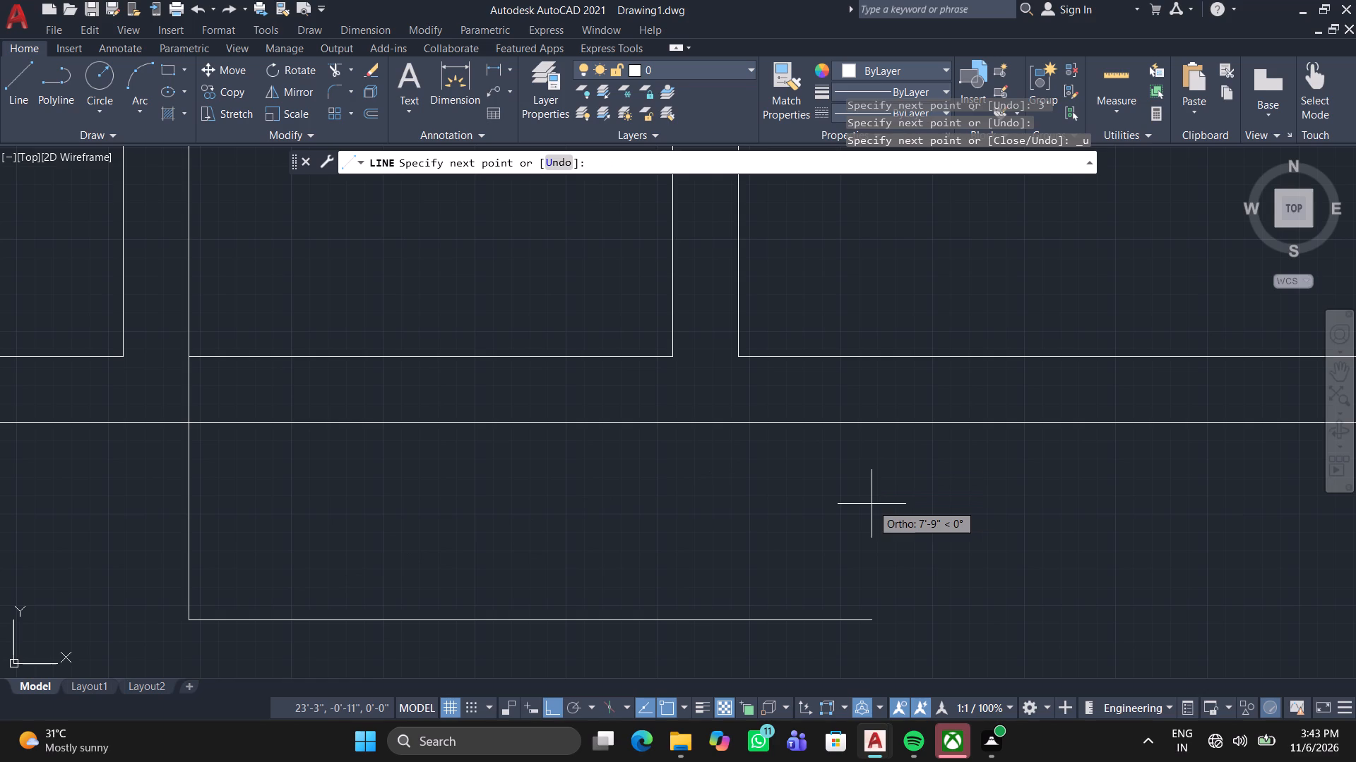
click(862, 562)
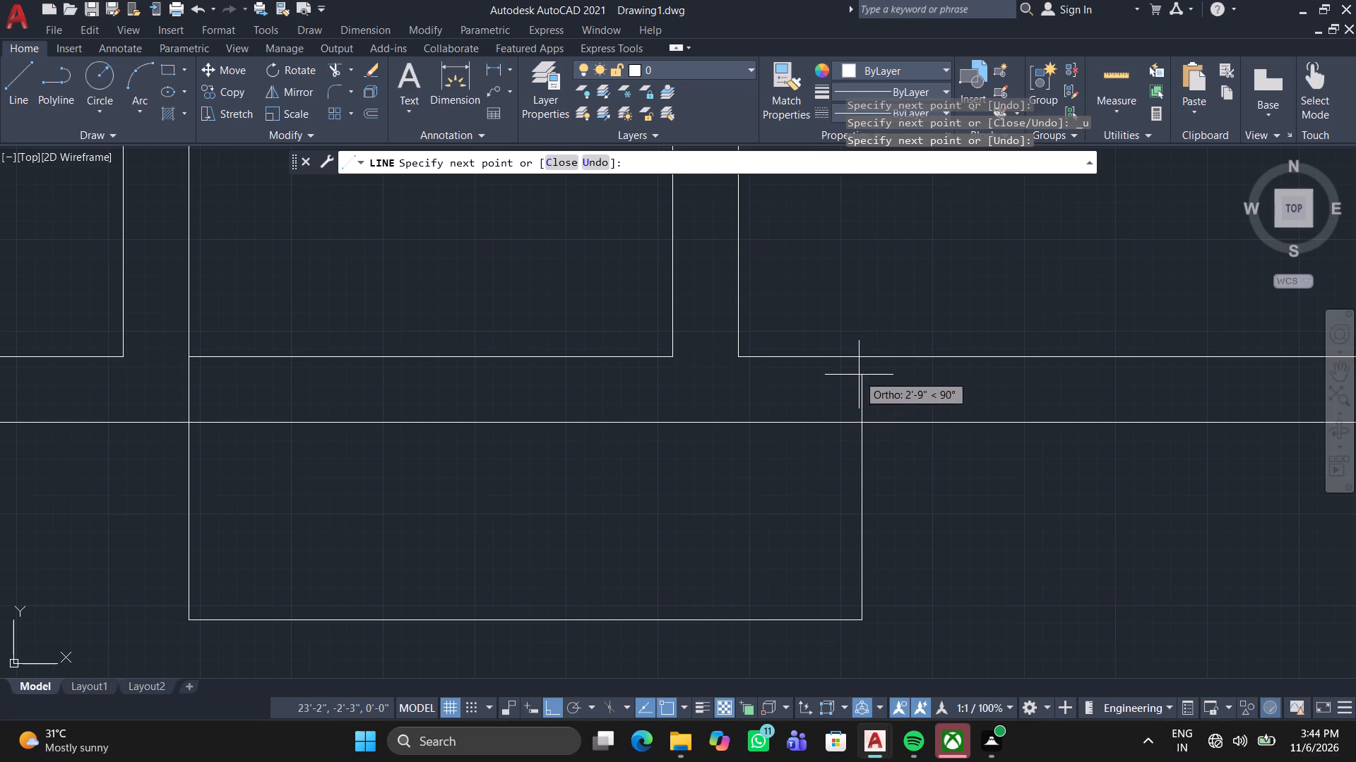
click(865, 358)
scroll(761, 501, down, 1)
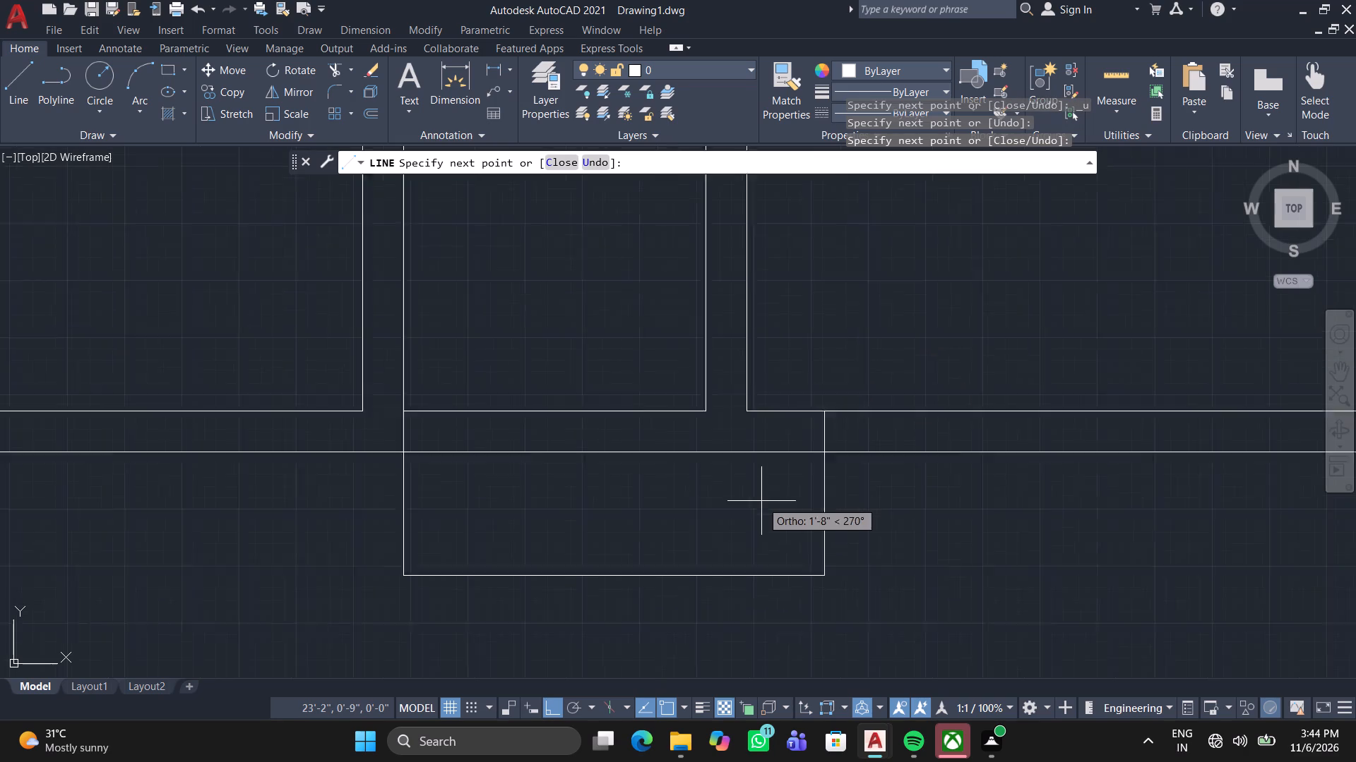
scroll(761, 501, down, 1)
middle_drag(761, 509, 747, 529)
scroll(759, 517, down, 3)
middle_drag(746, 512, 658, 606)
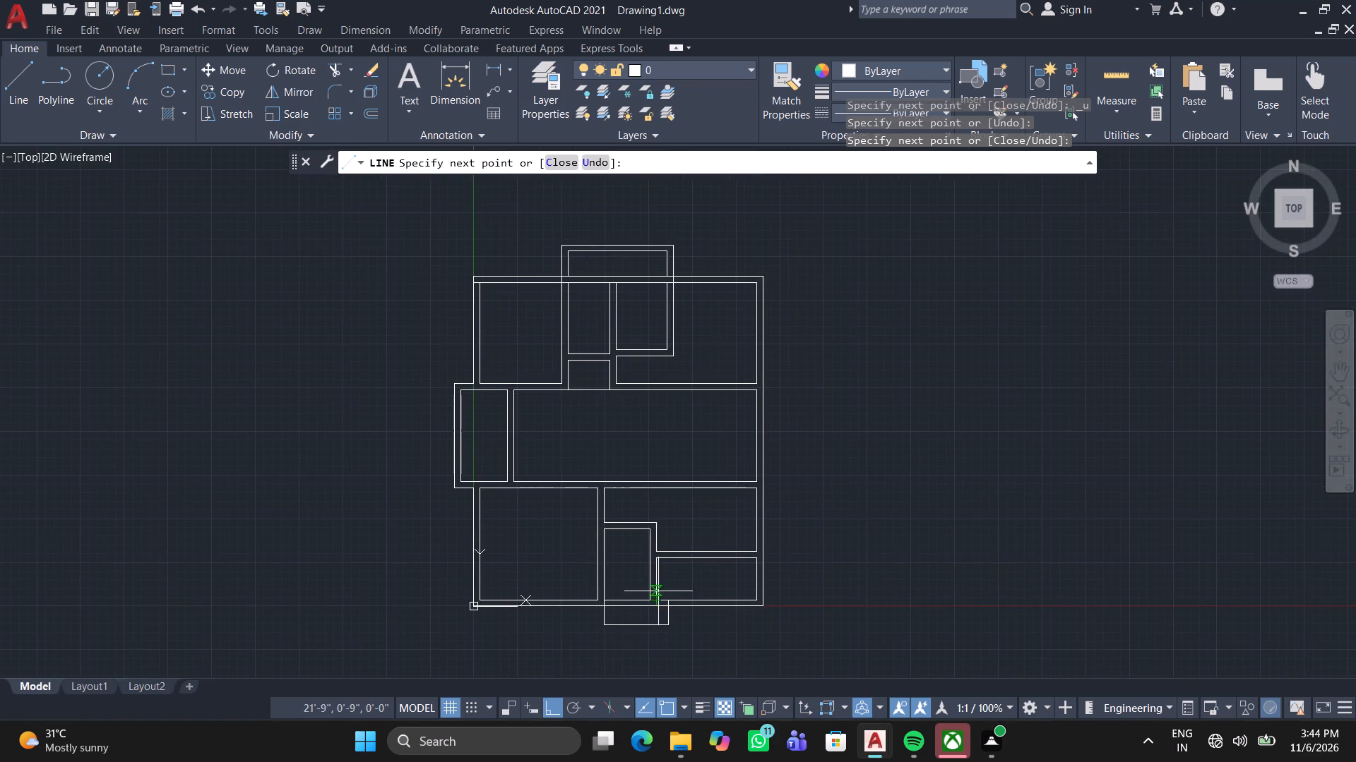
scroll(658, 588, up, 2)
middle_drag(660, 583, 660, 567)
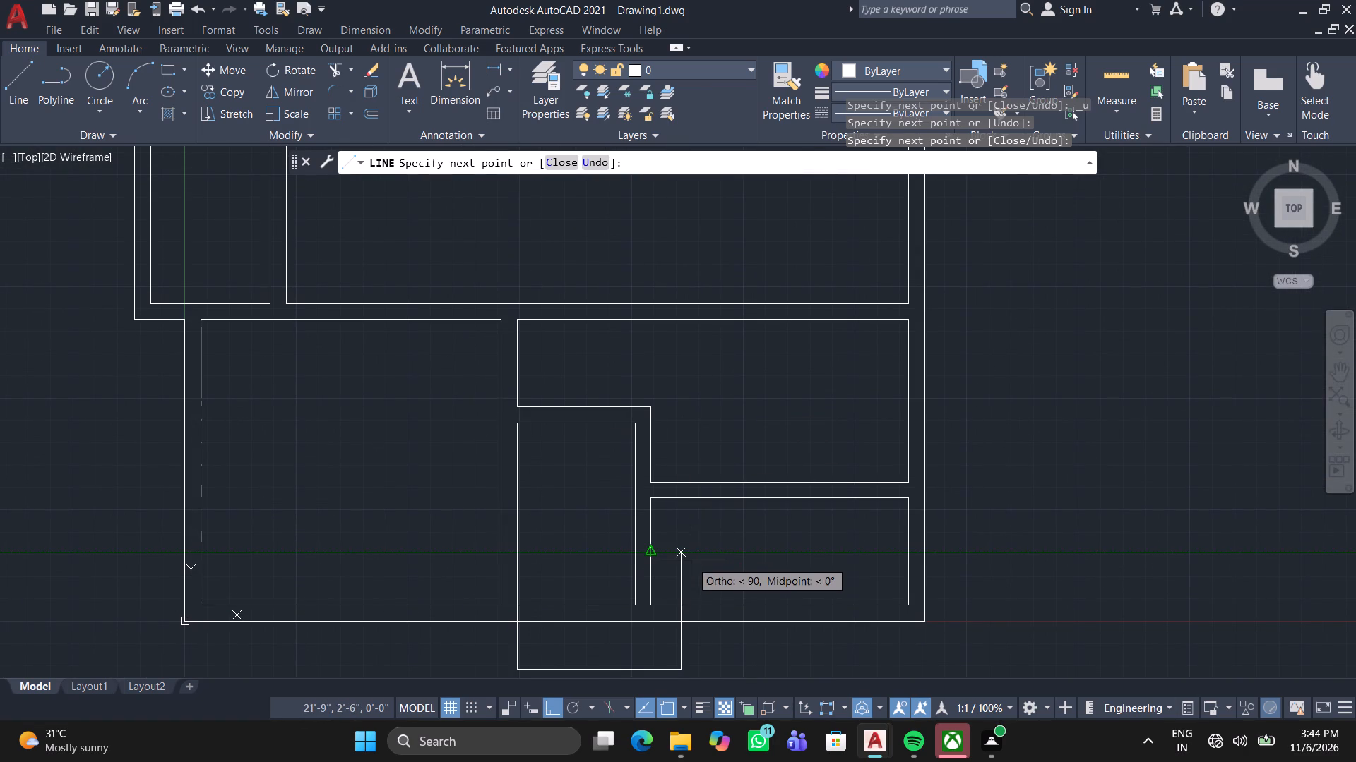
key(Escape)
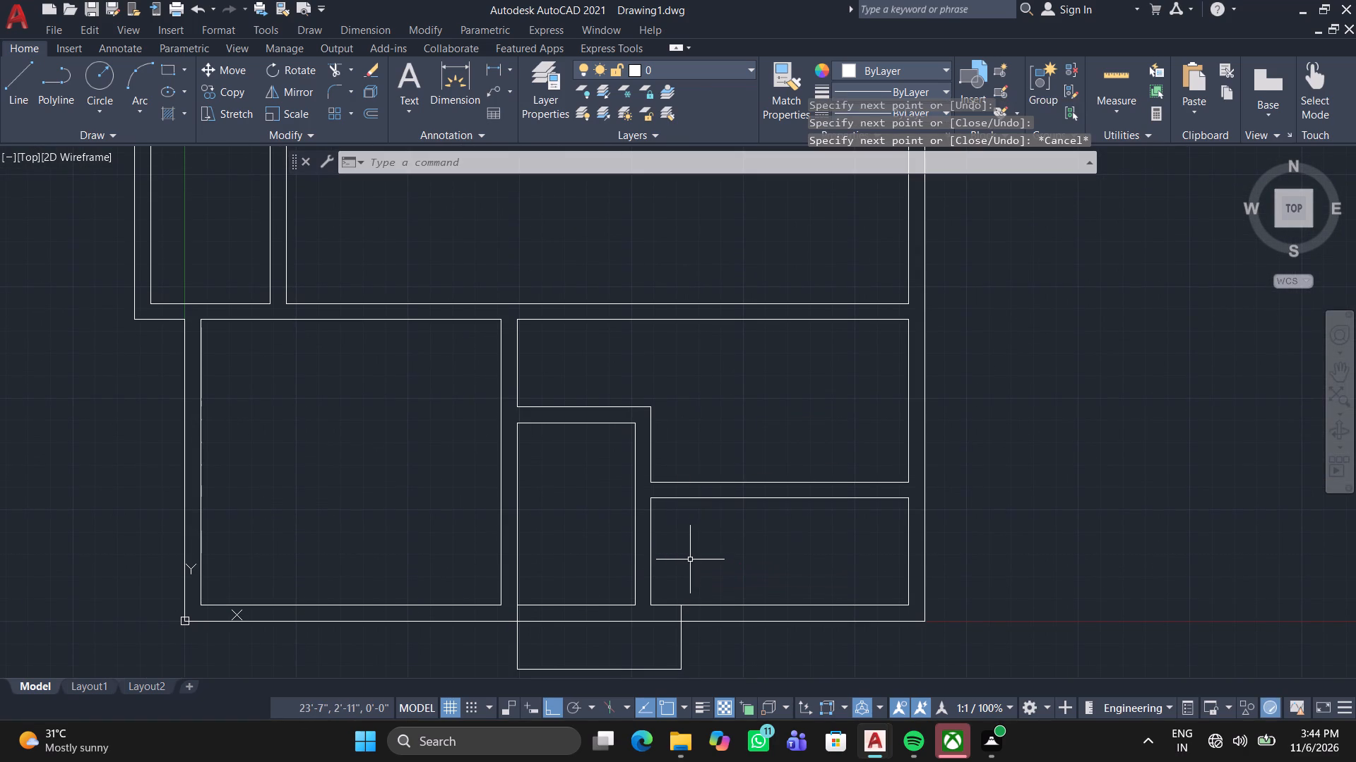
Draw a rectangle over the bottom projection outline, from its upper left corner to its lower right corner.
click(169, 71)
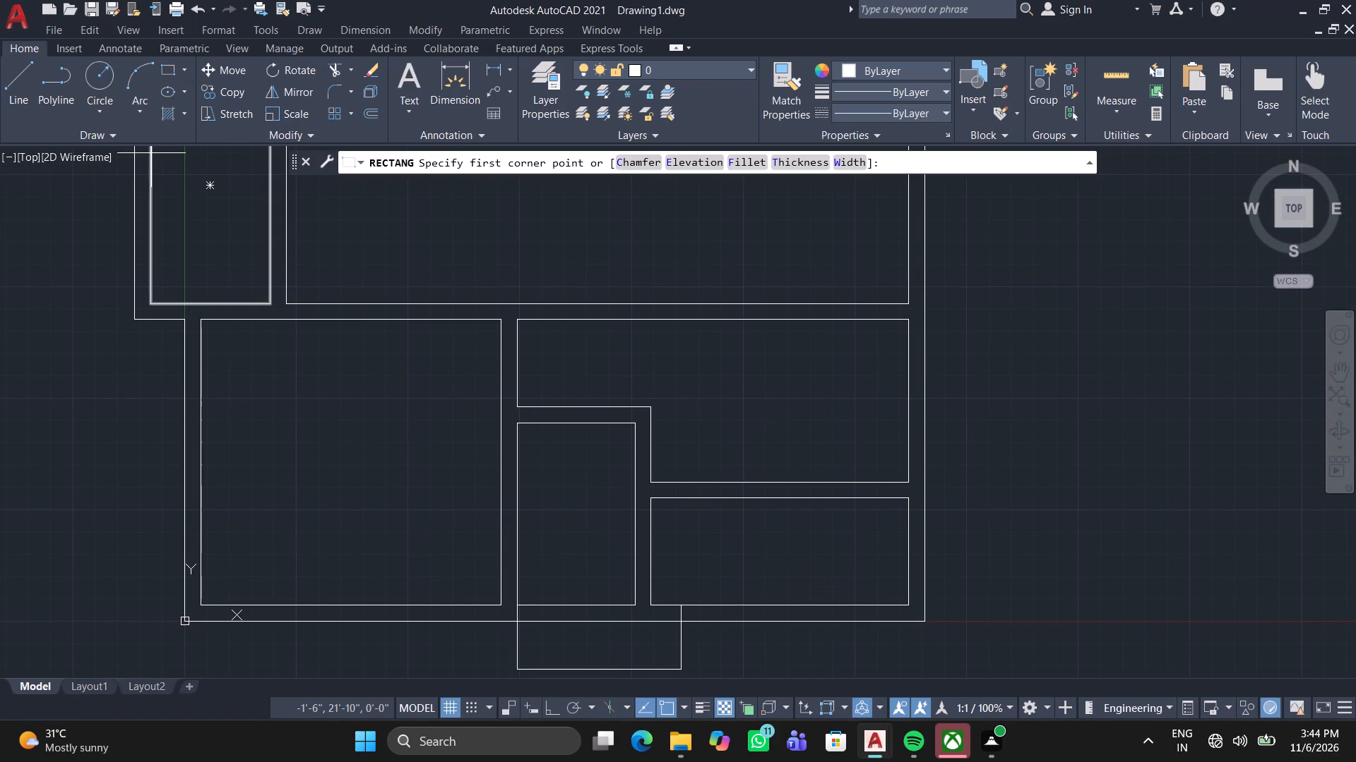
scroll(739, 564, up, 2)
middle_drag(710, 501, 747, 0)
scroll(713, 98, up, 1)
middle_drag(533, 337, 563, 407)
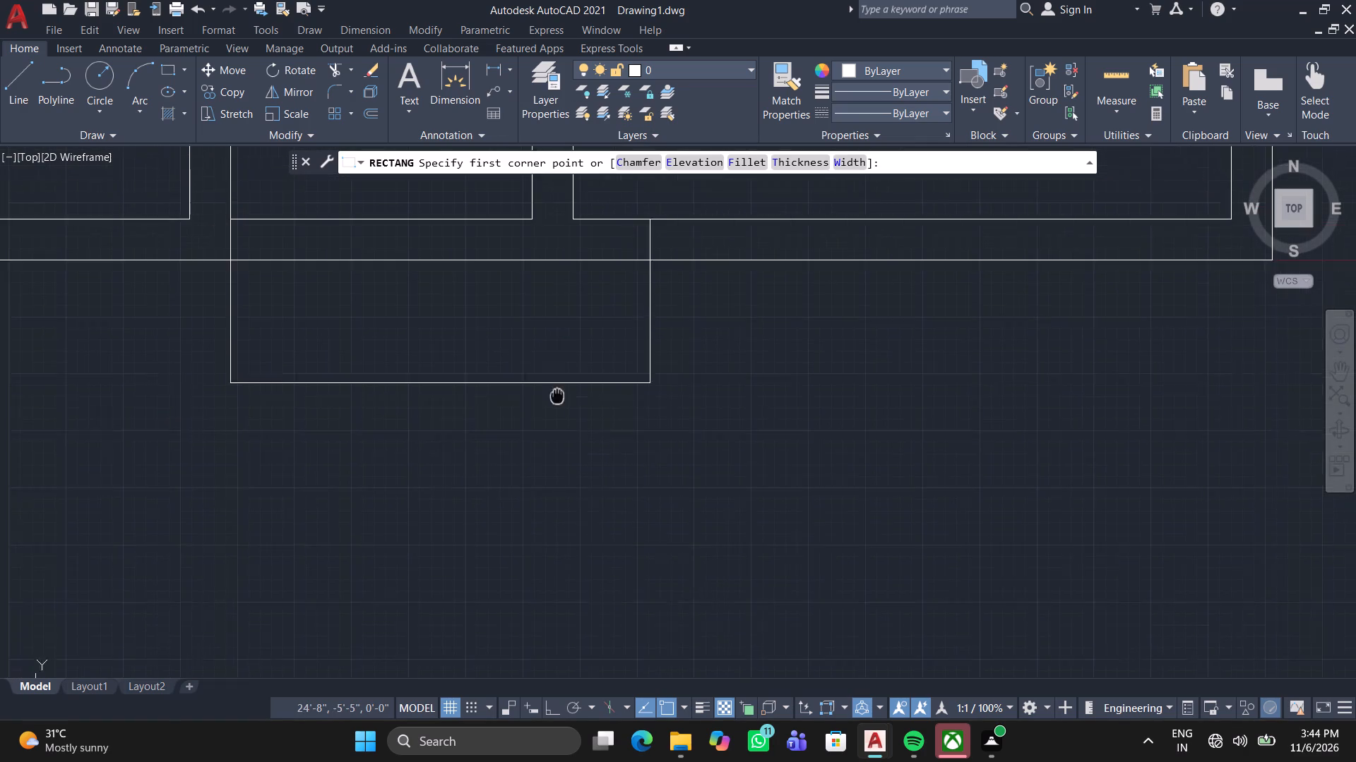
middle_drag(563, 407, 564, 410)
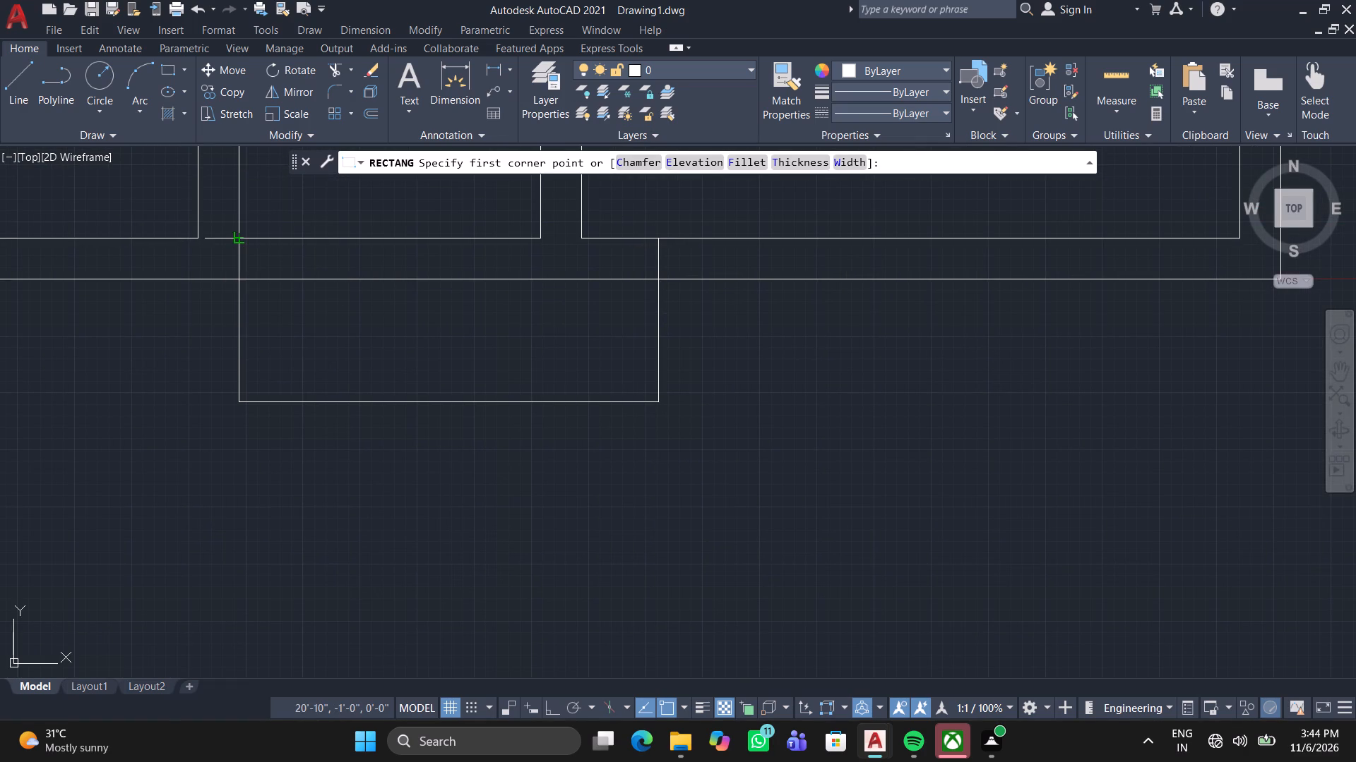
click(241, 240)
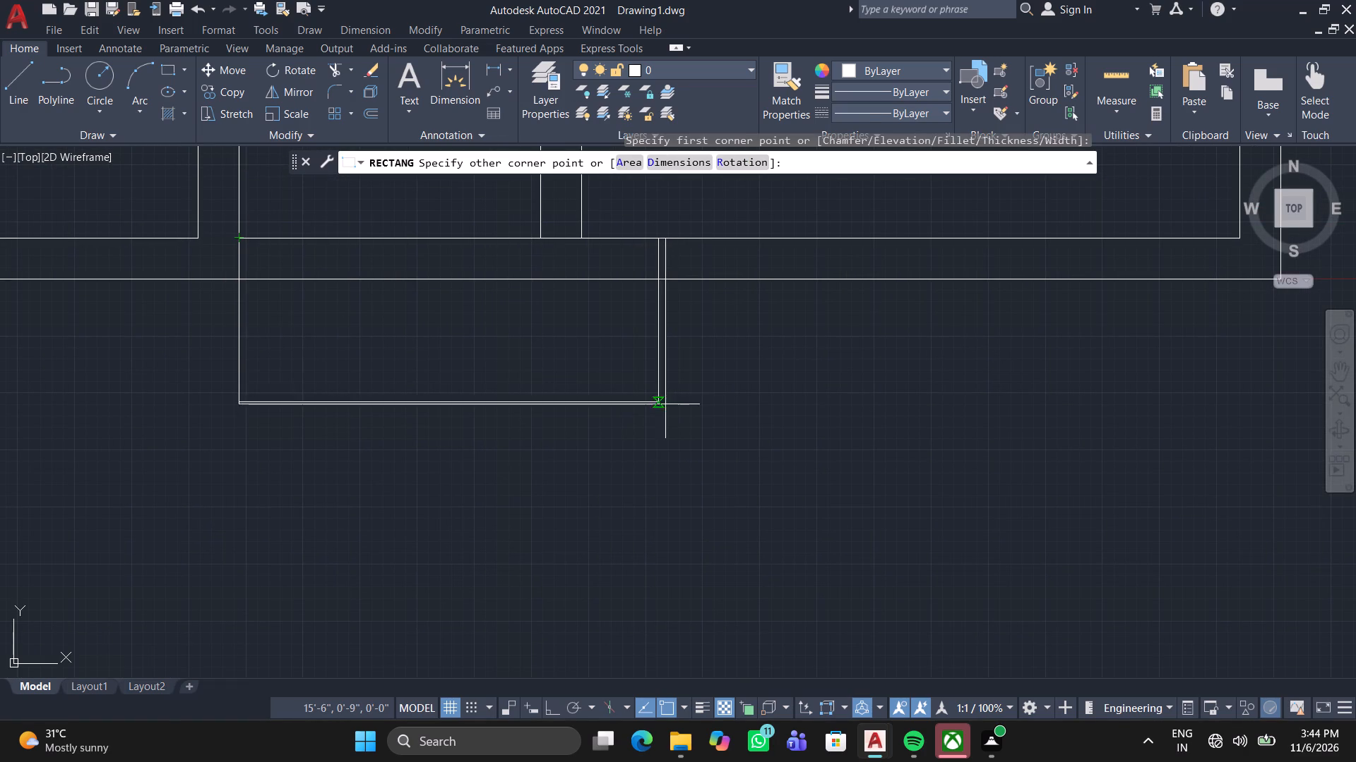
click(655, 404)
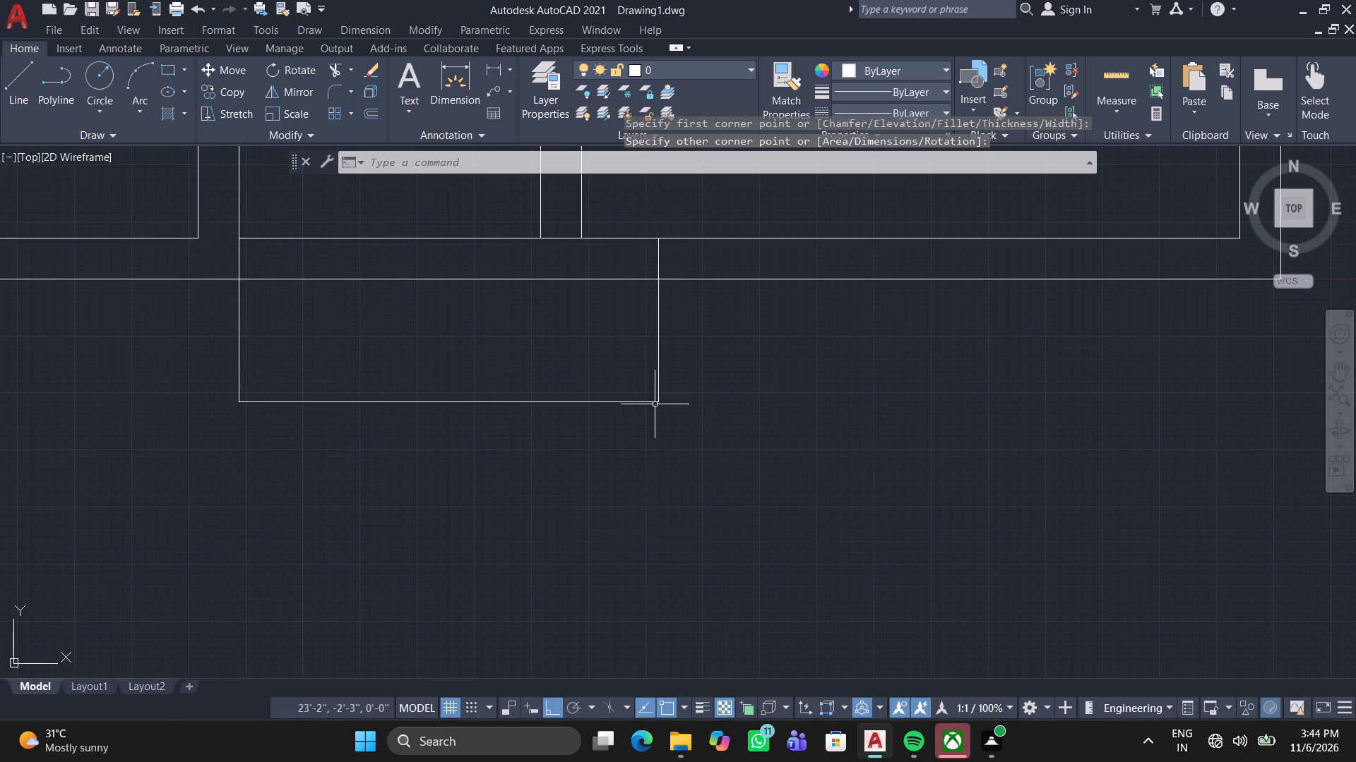
Move the rectangle and its overlapping right line down so the top edge sits on the bottom wall's outer line.
click(687, 401)
click(554, 373)
right_drag(583, 355, 573, 362)
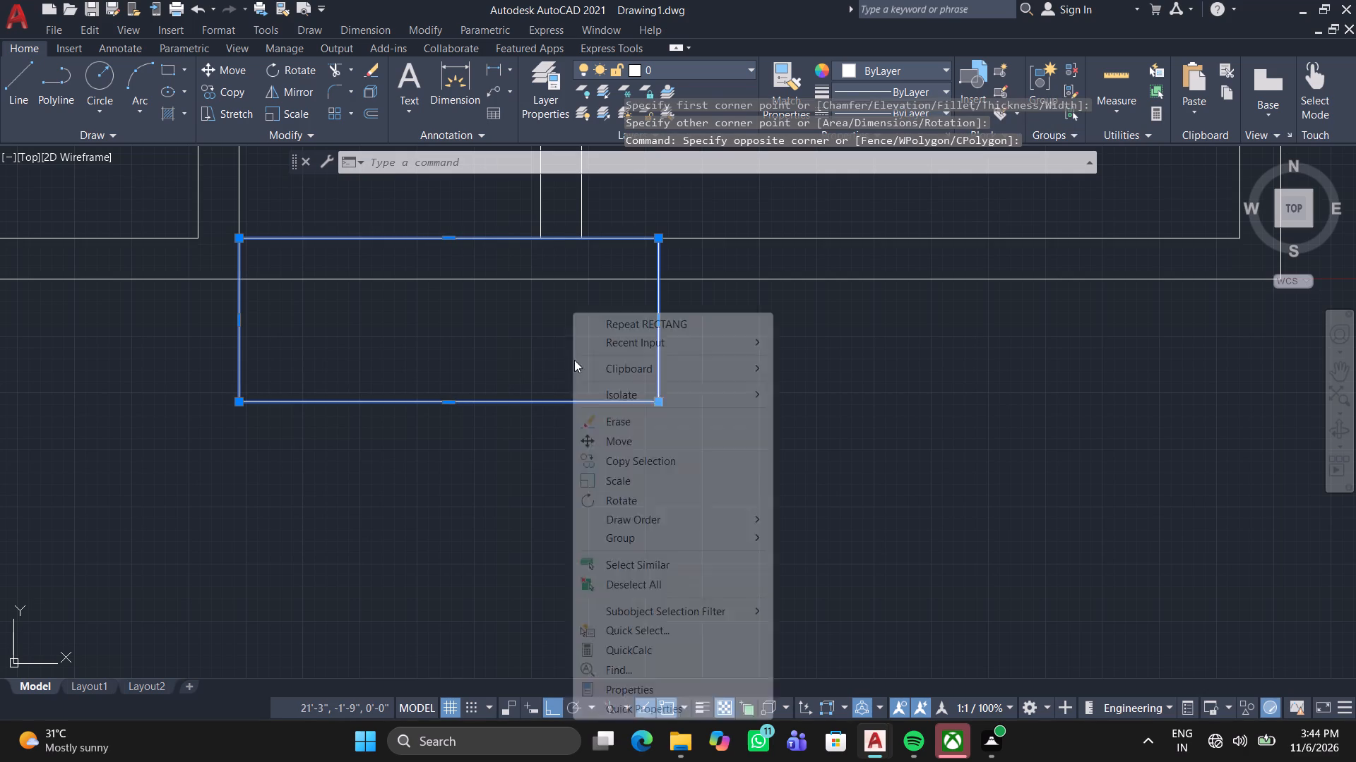
click(606, 441)
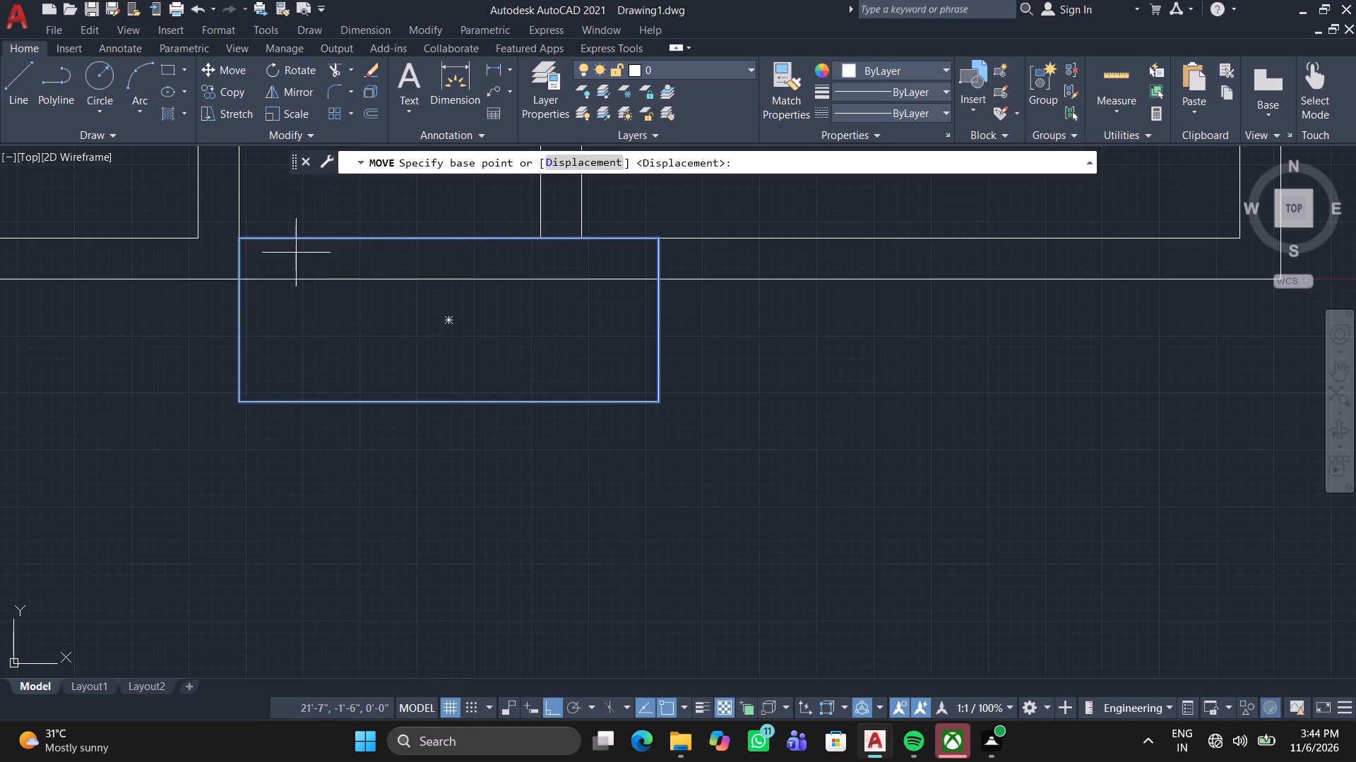
click(239, 242)
click(241, 277)
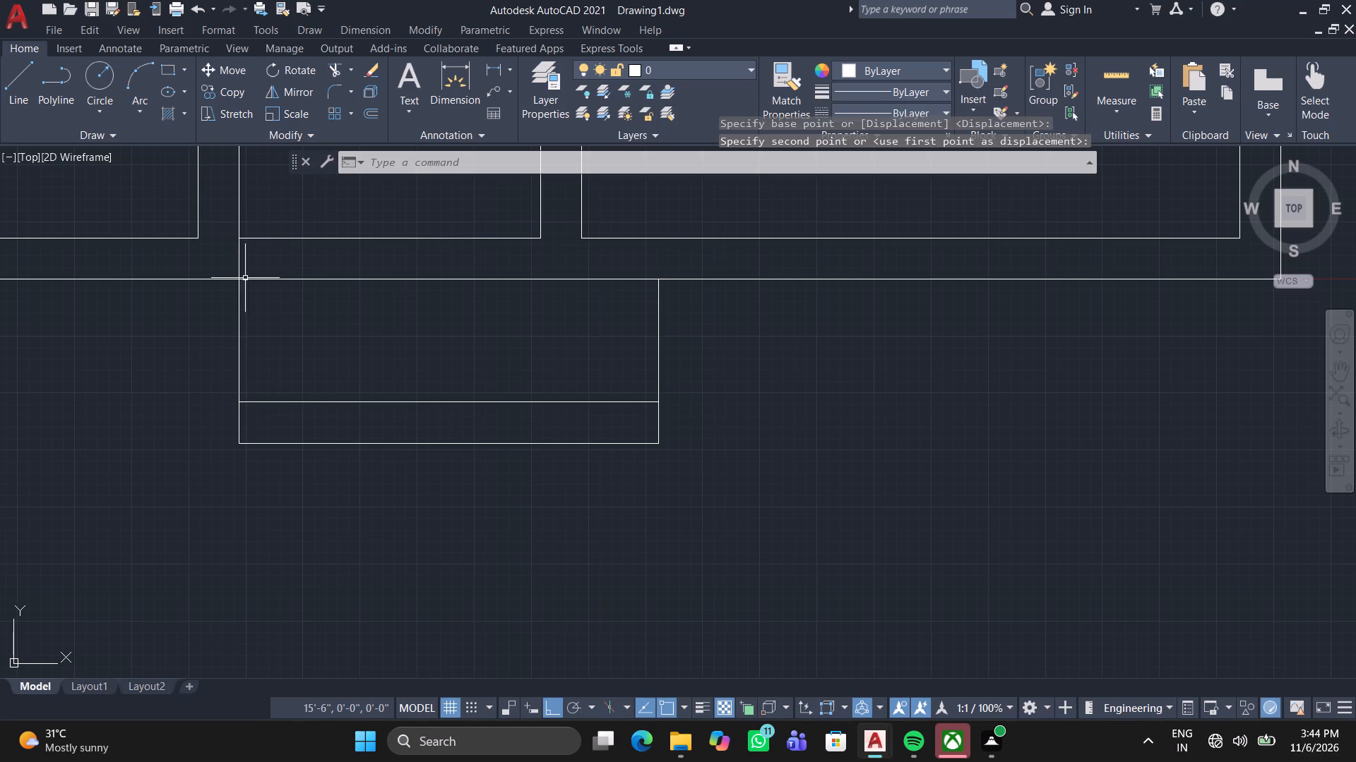
Delete the leftover horizontal line inside the bottom projection's rectangle.
middle_click(719, 419)
click(558, 423)
click(492, 385)
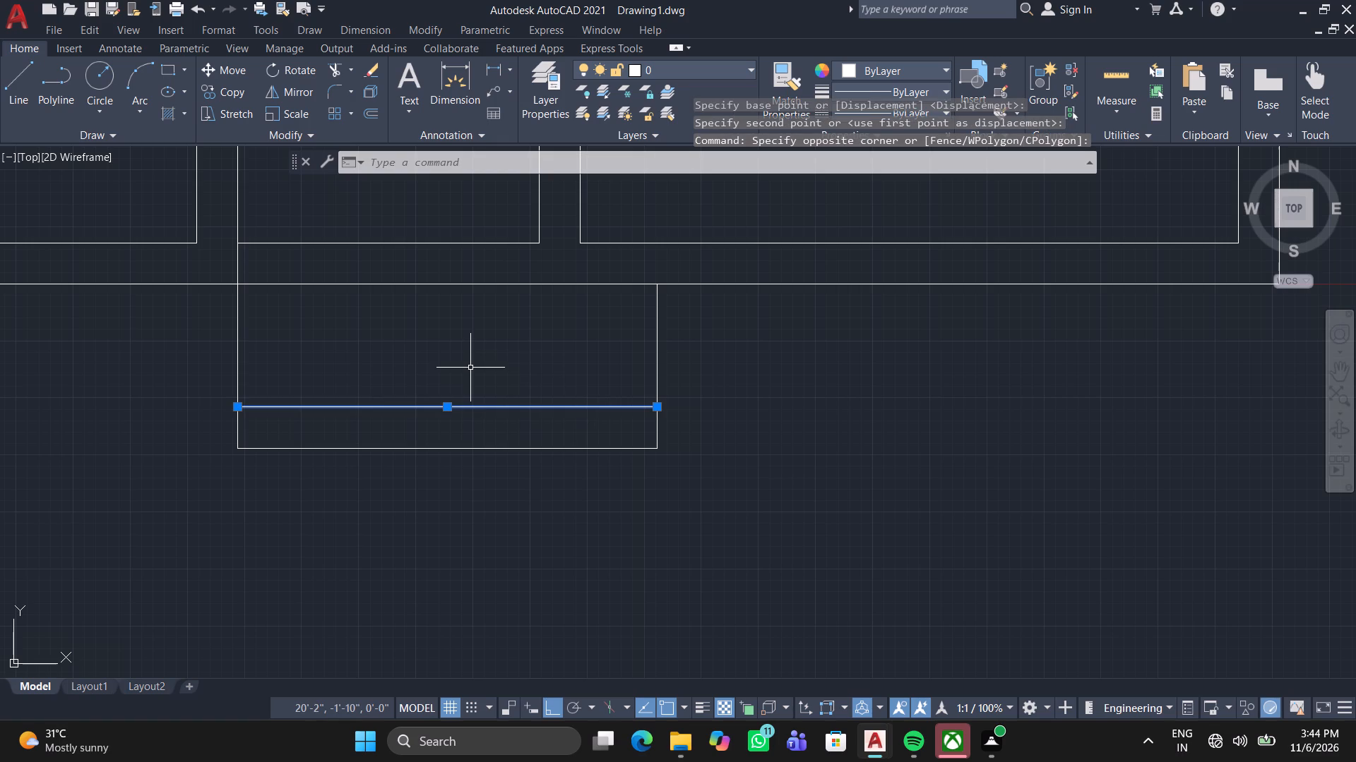
key(Delete)
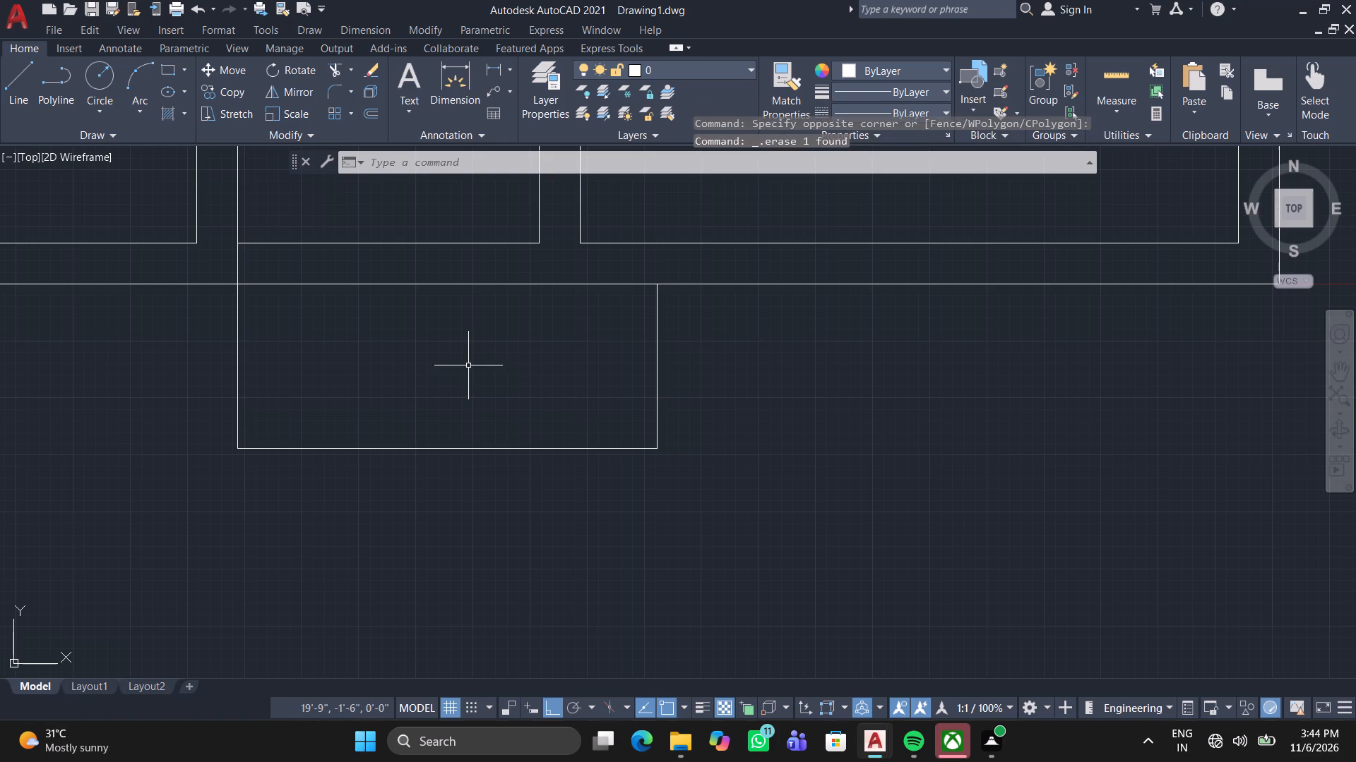
Offset the bottom projection's rectangle 9" outward to form its walls.
scroll(468, 367, down, 7)
middle_drag(465, 327, 439, 430)
scroll(439, 431, up, 1)
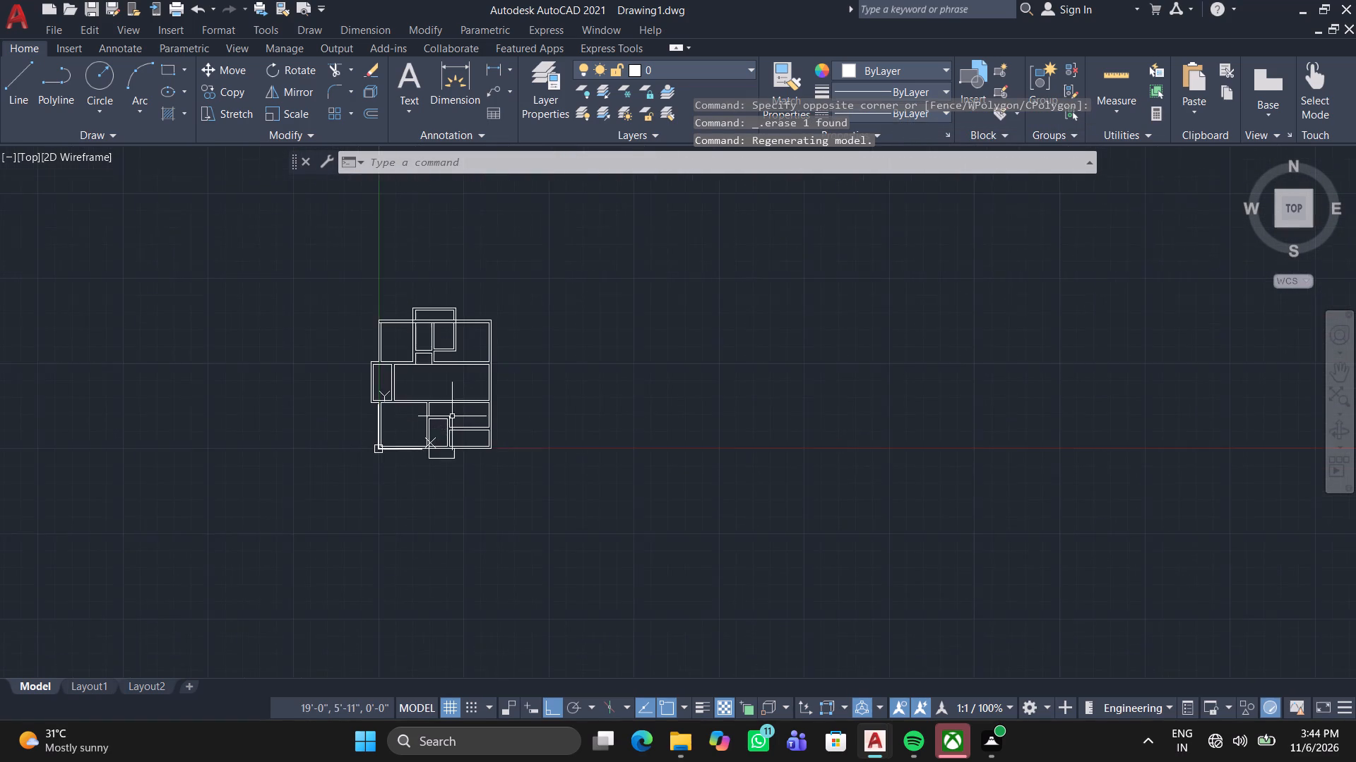
scroll(452, 417, up, 2)
middle_drag(457, 520, 466, 493)
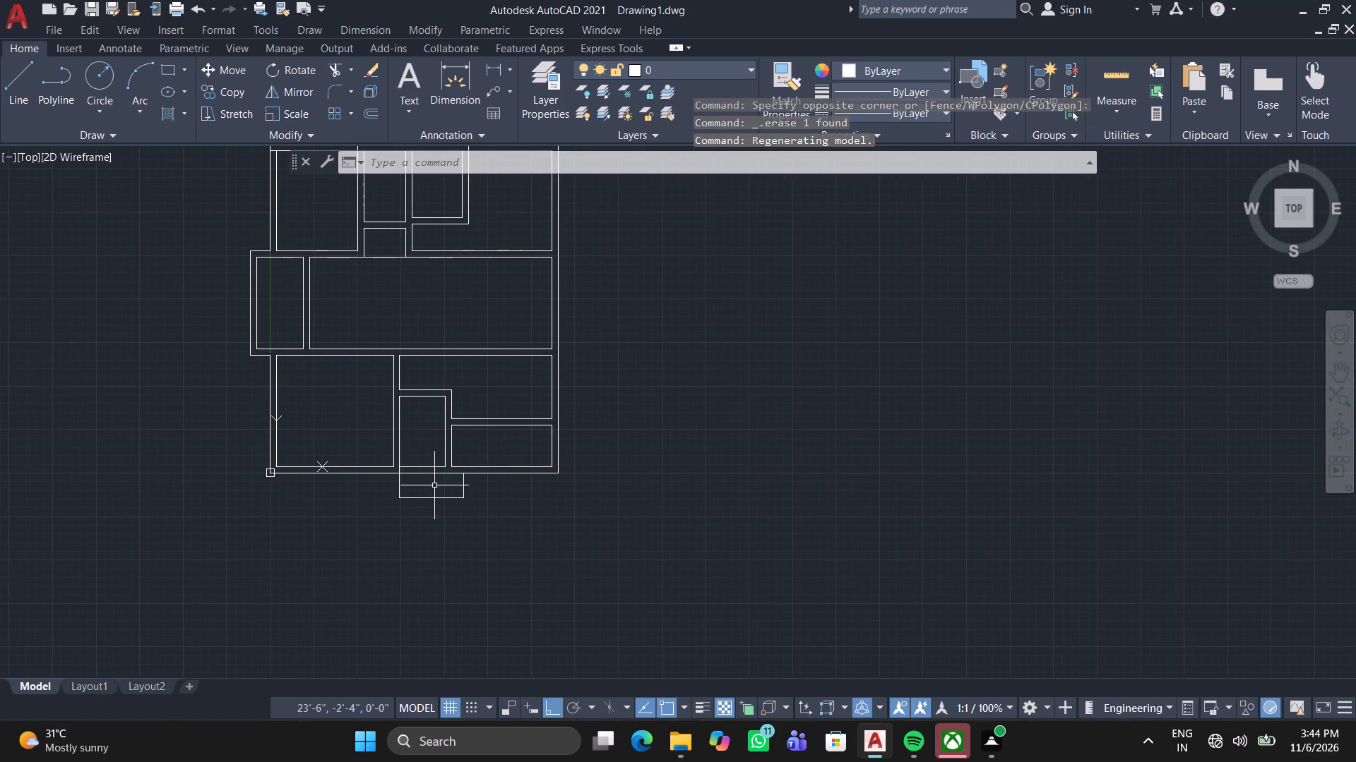
scroll(434, 488, up, 2)
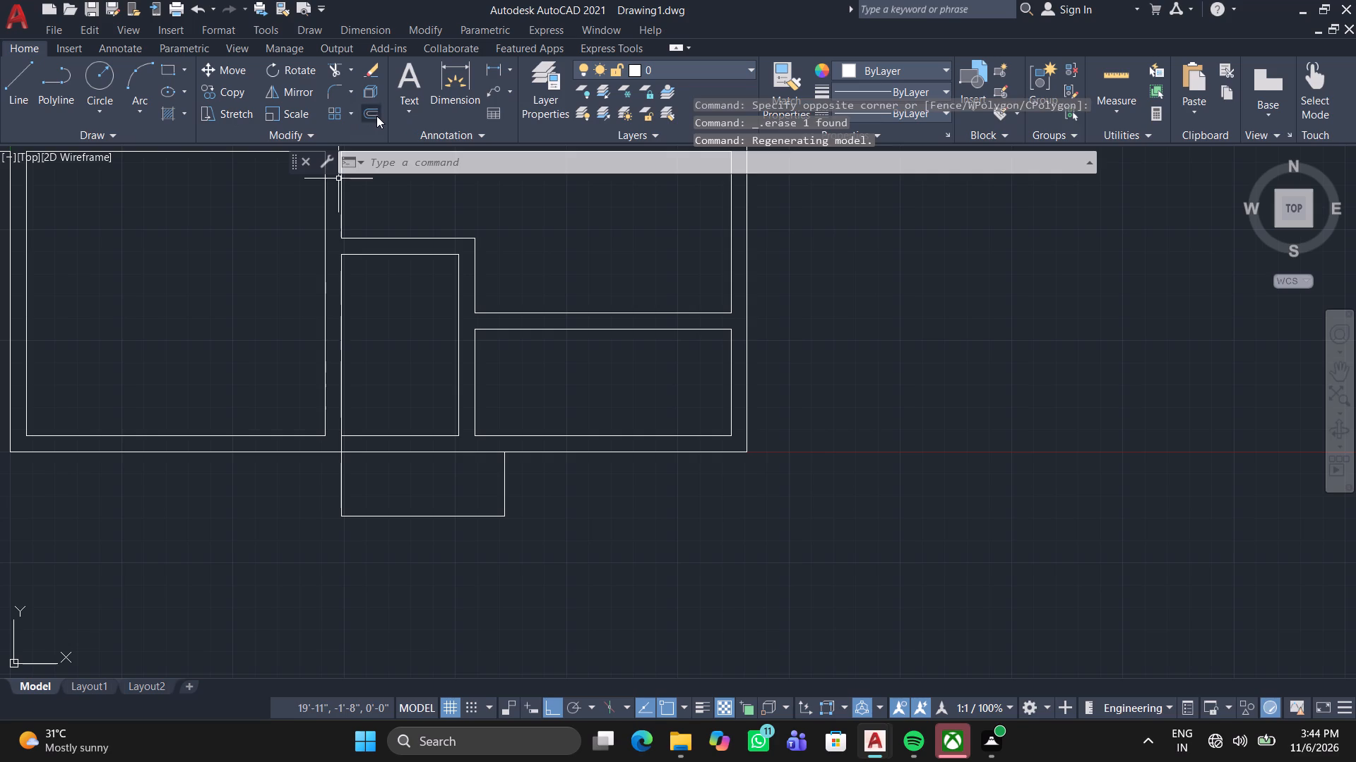
click(376, 116)
key(space)
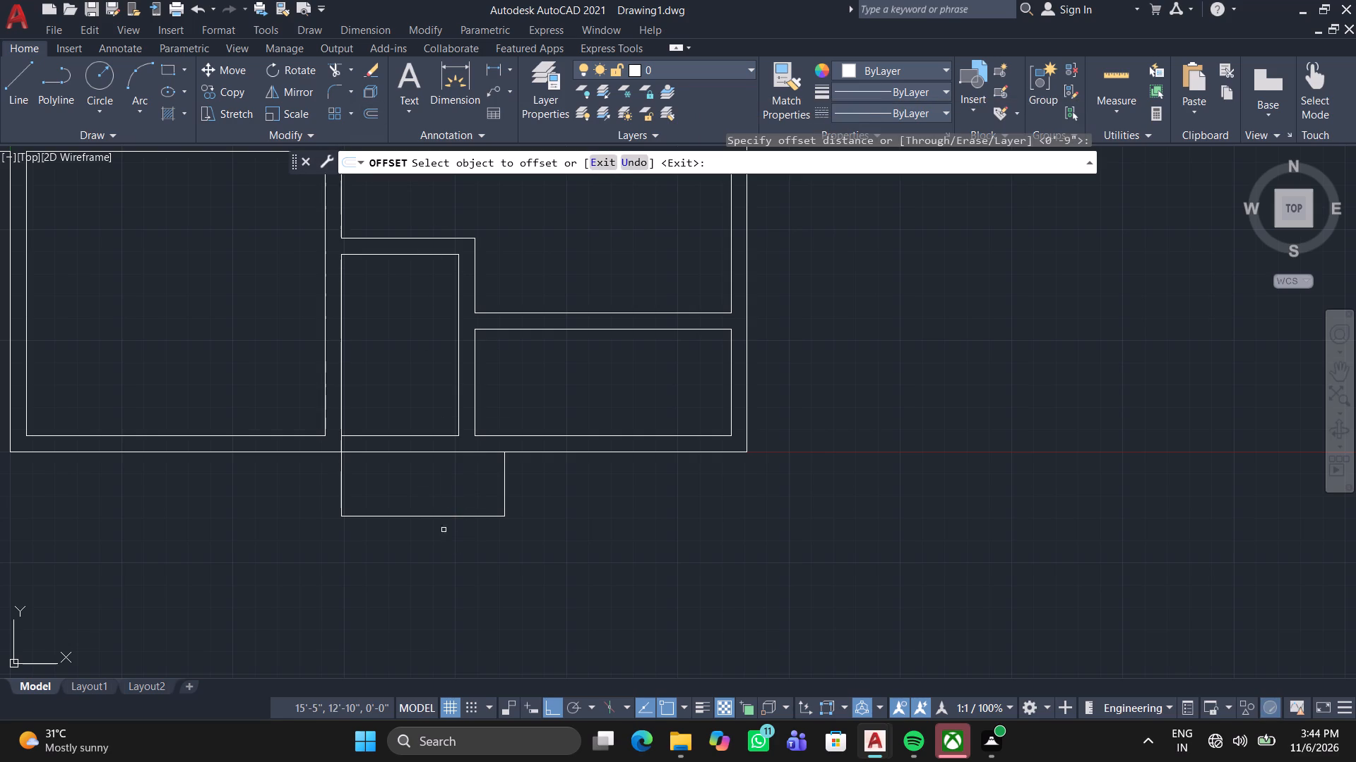
click(471, 516)
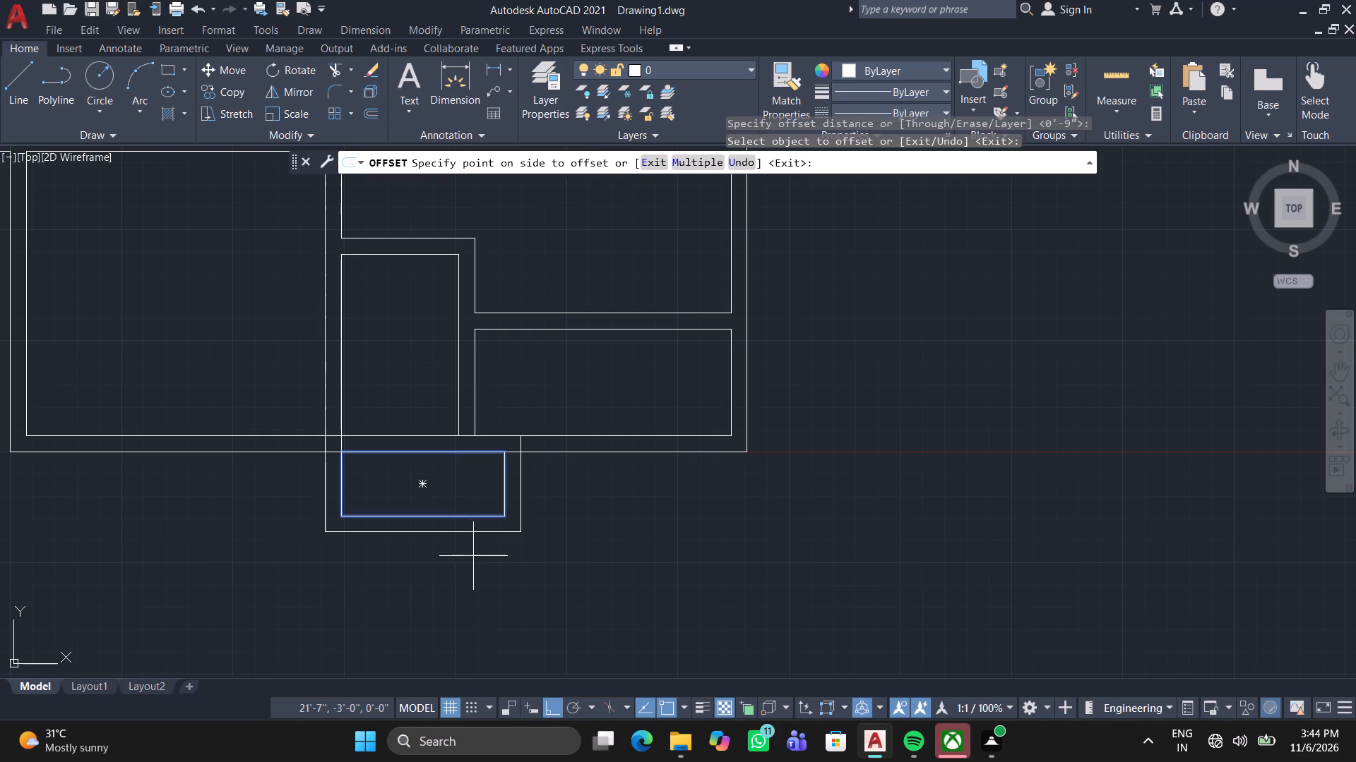
click(473, 556)
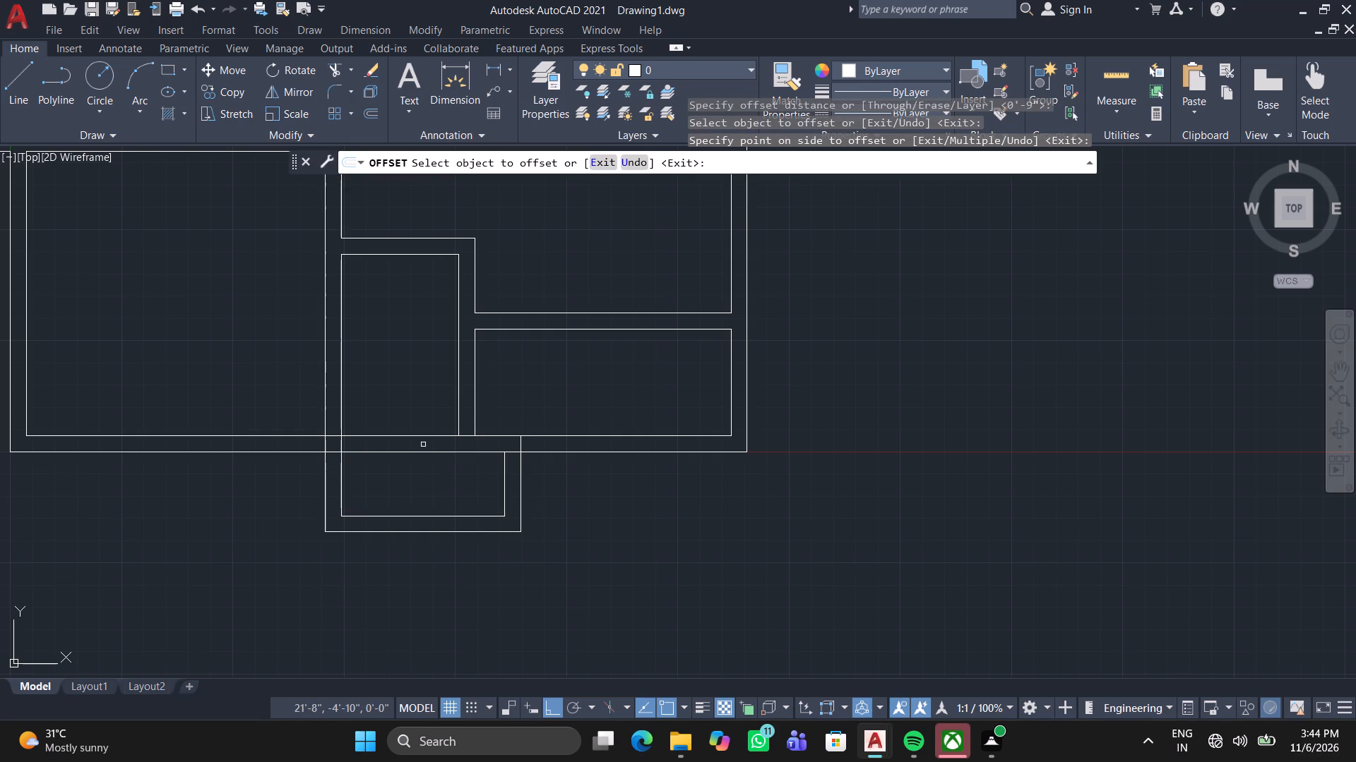
key(space)
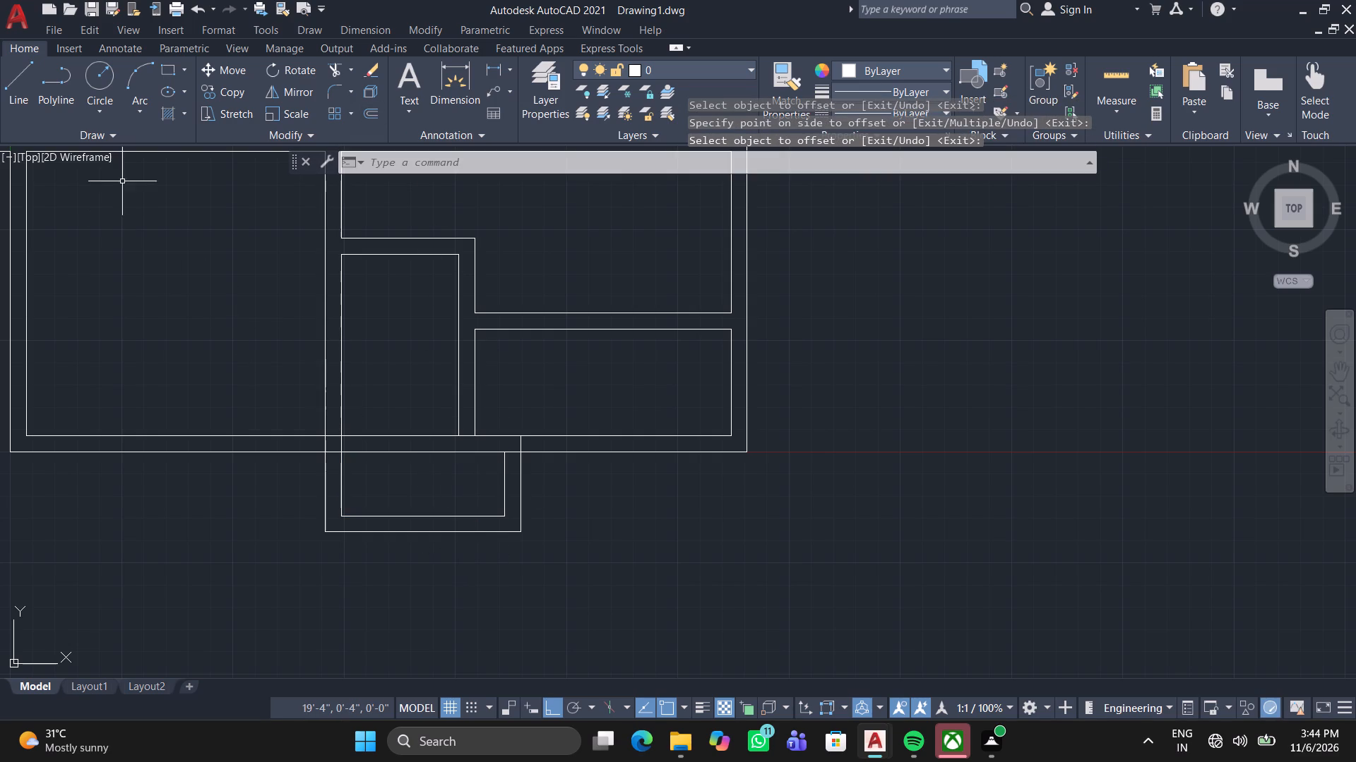
Trim the surplus wall lines where the bottom projection's left wall meets the bottom exterior wall.
click(338, 71)
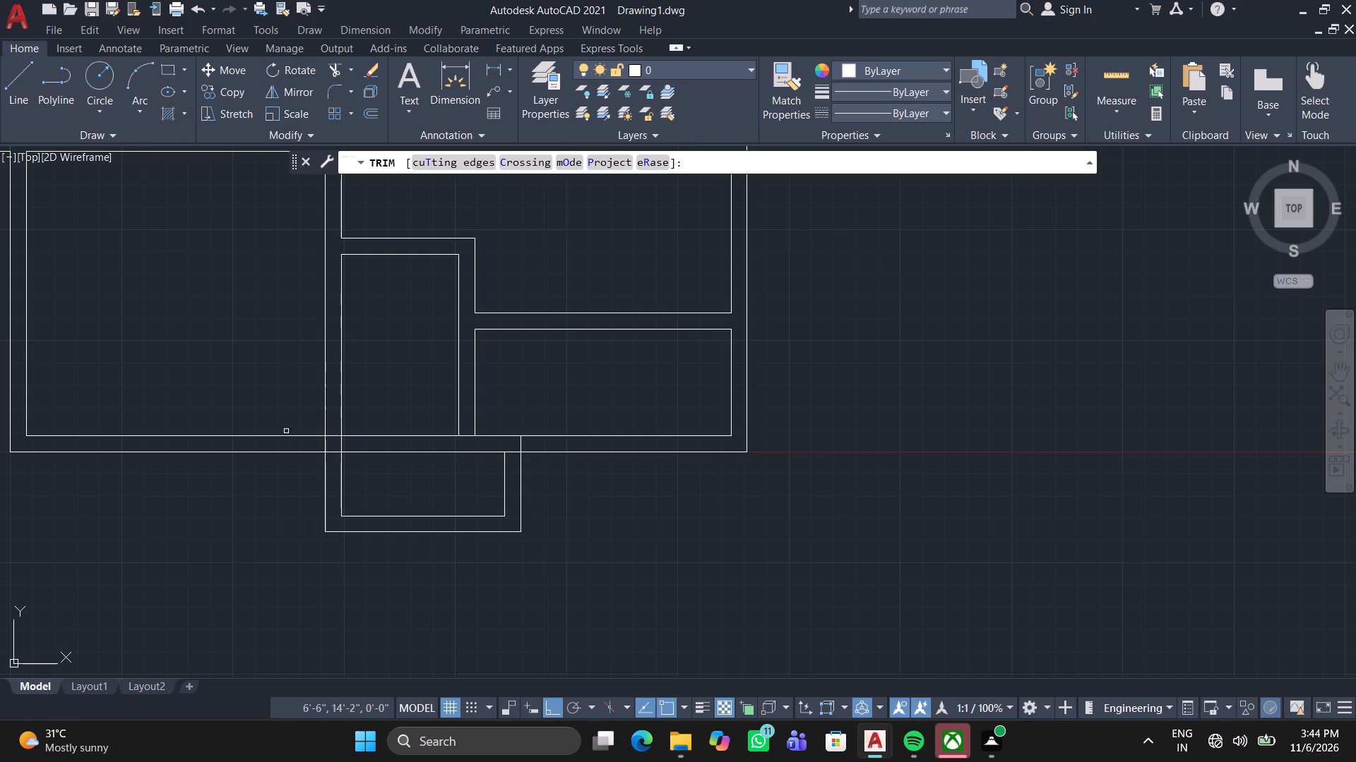
scroll(347, 475, up, 4)
click(145, 286)
click(194, 343)
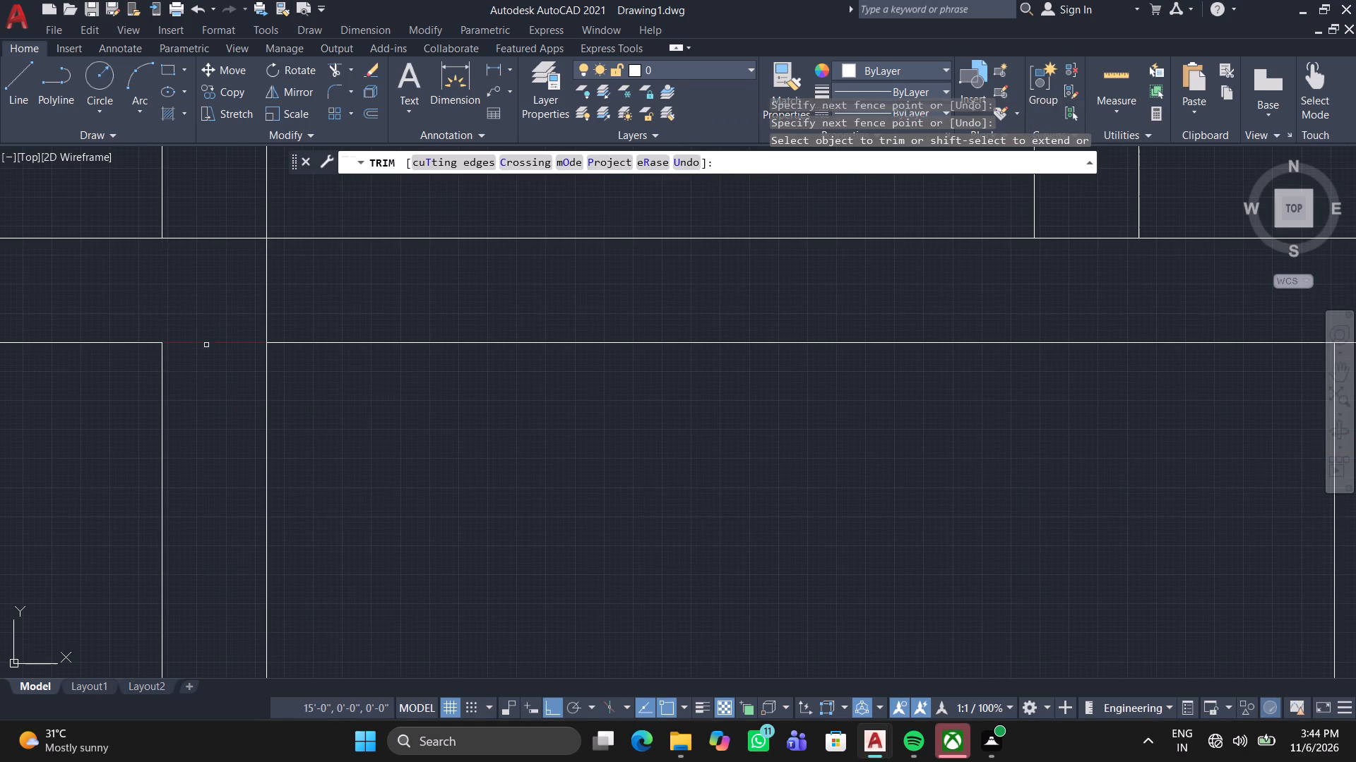
click(230, 304)
click(393, 266)
click(234, 251)
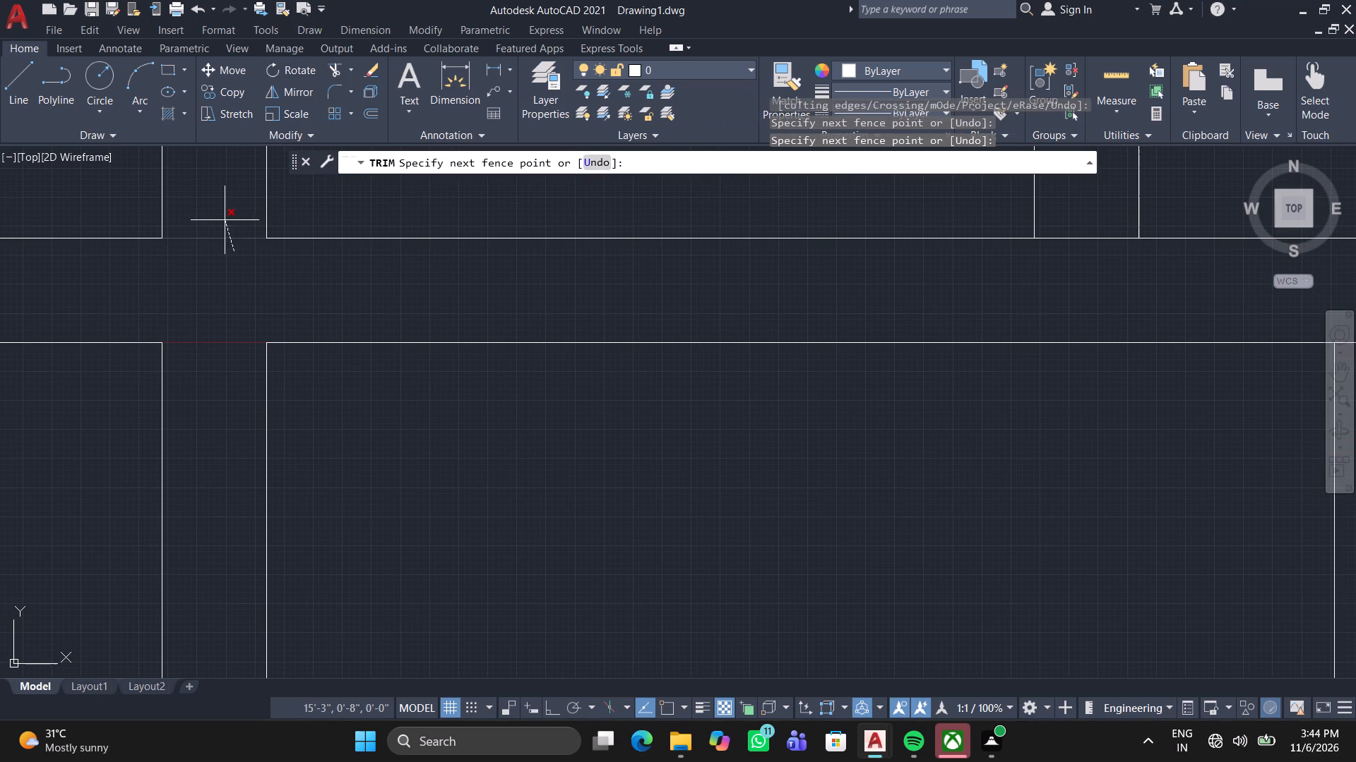
triple_click(225, 220)
scroll(1065, 341, down, 2)
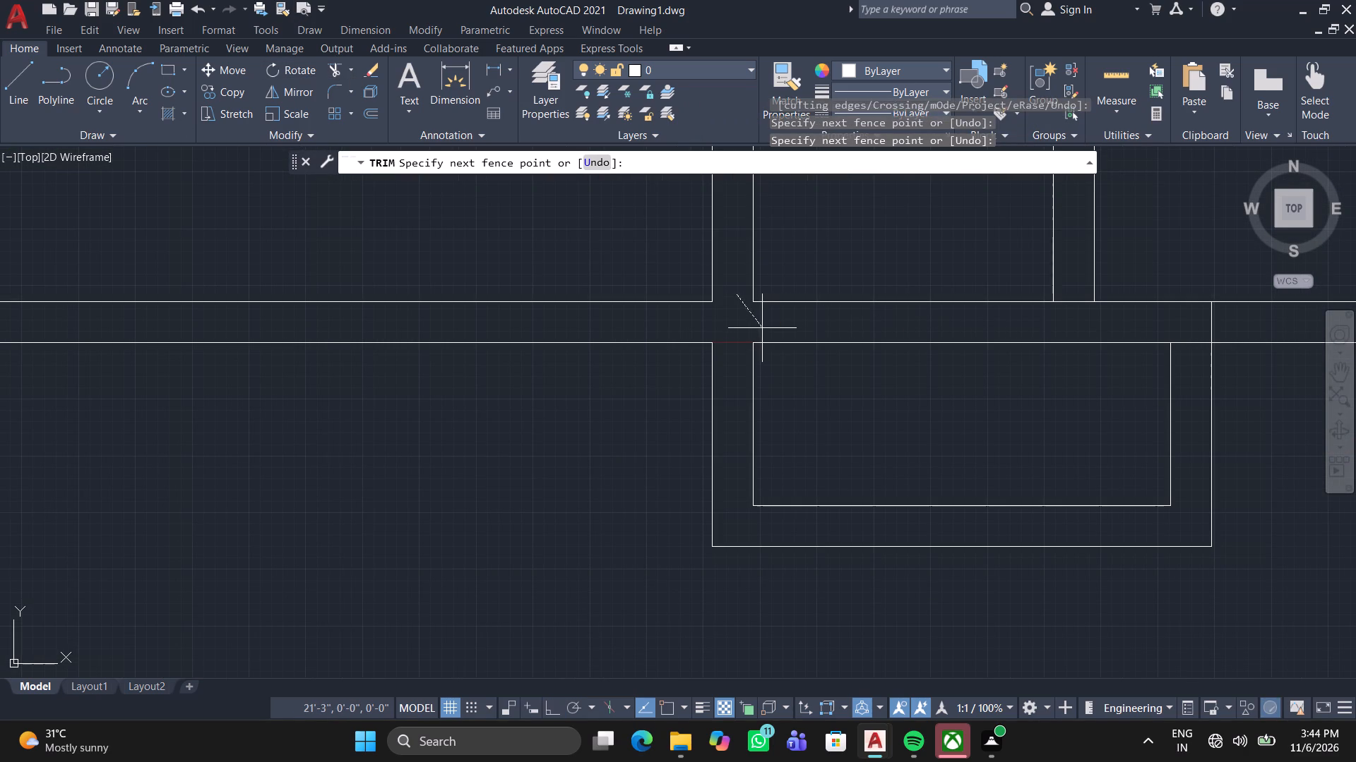
click(761, 327)
Trim the surplus lines where the narrow room's partition and the bottom projection's right wall meet the bottom exterior wall.
scroll(1111, 334, up, 1)
middle_drag(1111, 336, 636, 357)
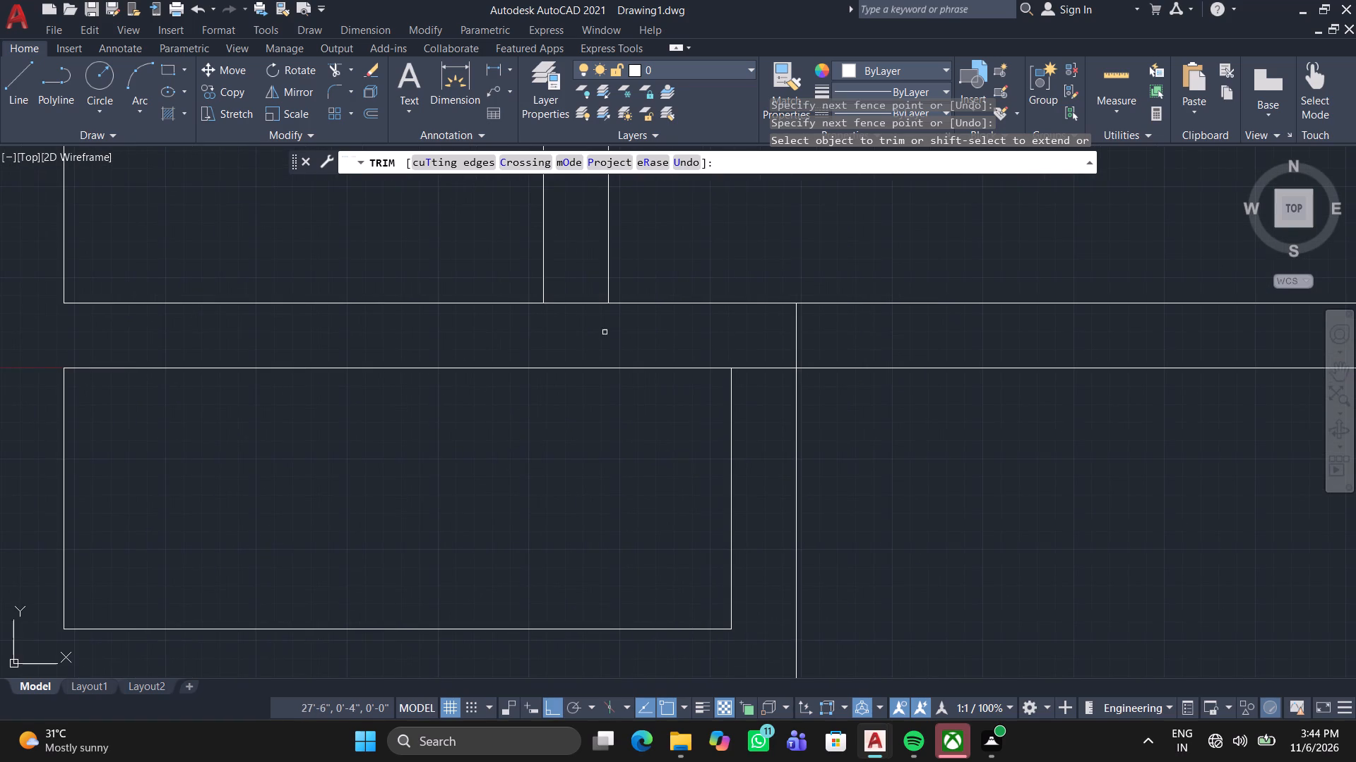
scroll(599, 325, up, 2)
double_click(501, 292)
click(534, 229)
click(977, 388)
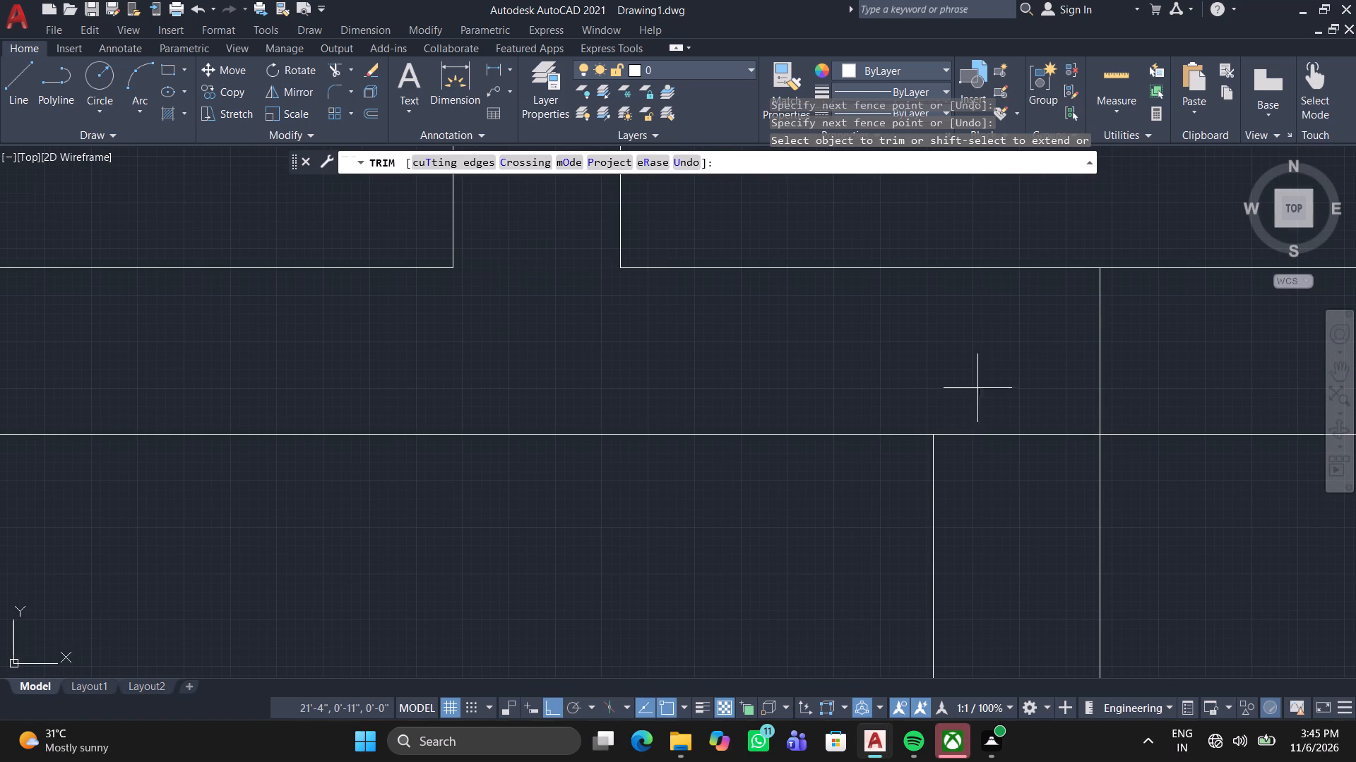
click(1012, 504)
click(1026, 397)
click(1124, 357)
scroll(1052, 366, down, 3)
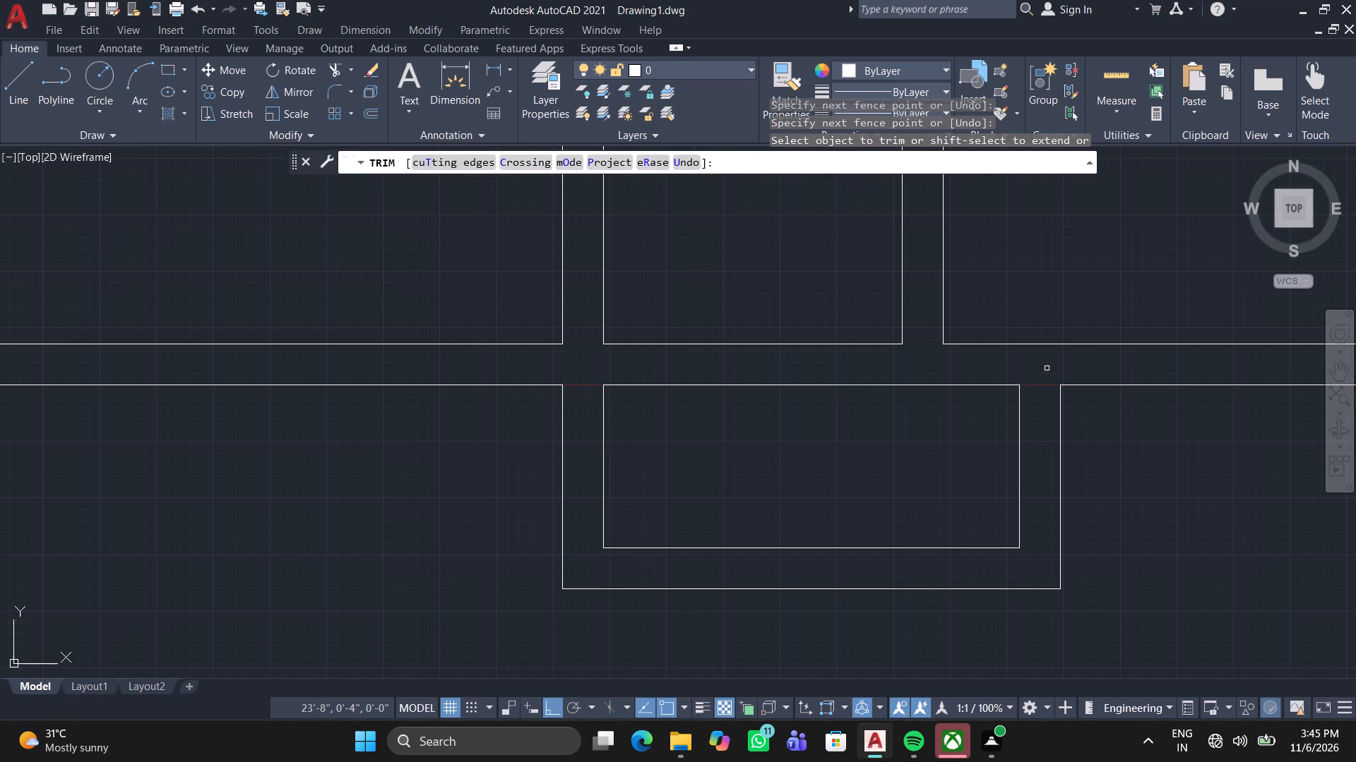
Trim the surplus inner wall line at the upper left corner of the main outline.
middle_drag(862, 404, 862, 598)
scroll(861, 609, down, 2)
middle_drag(819, 315, 844, 536)
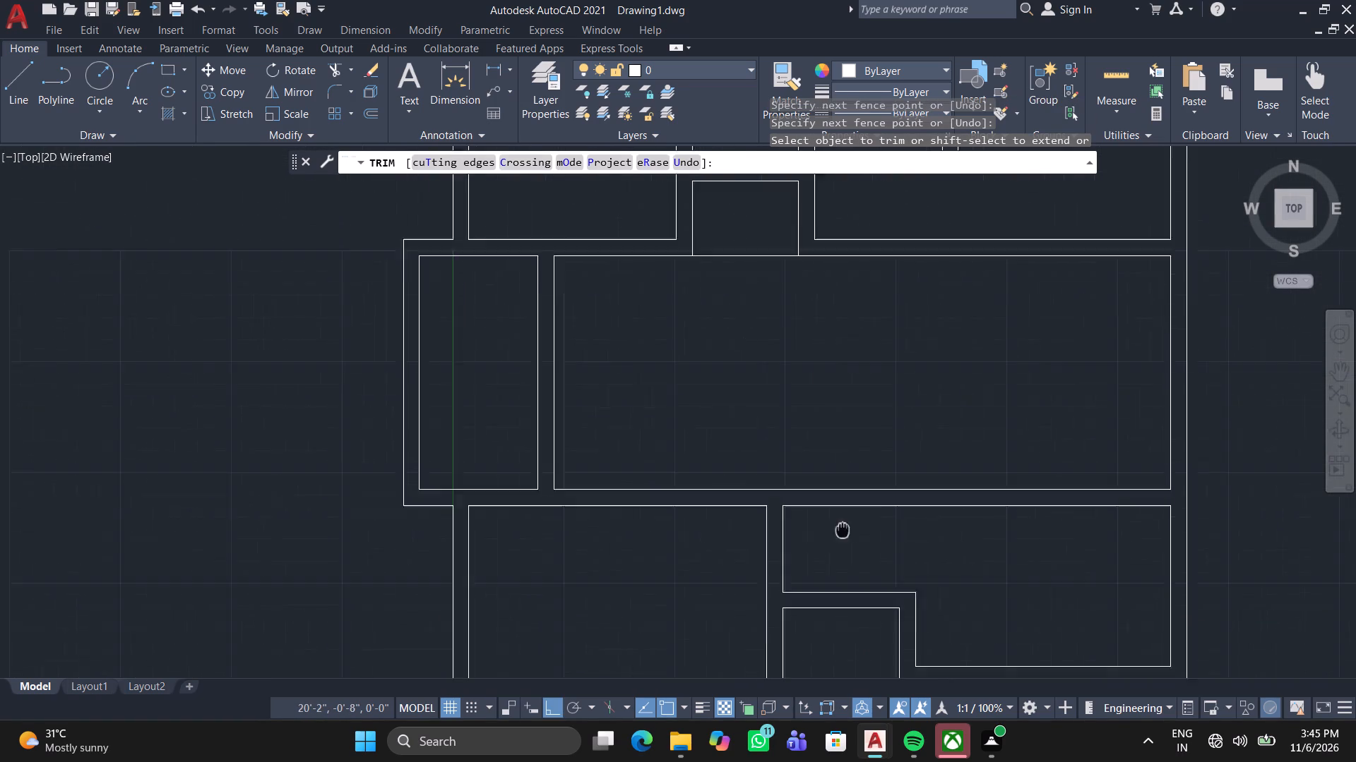
middle_drag(844, 536, 847, 569)
scroll(847, 572, down, 1)
middle_drag(761, 352, 699, 461)
scroll(612, 313, up, 3)
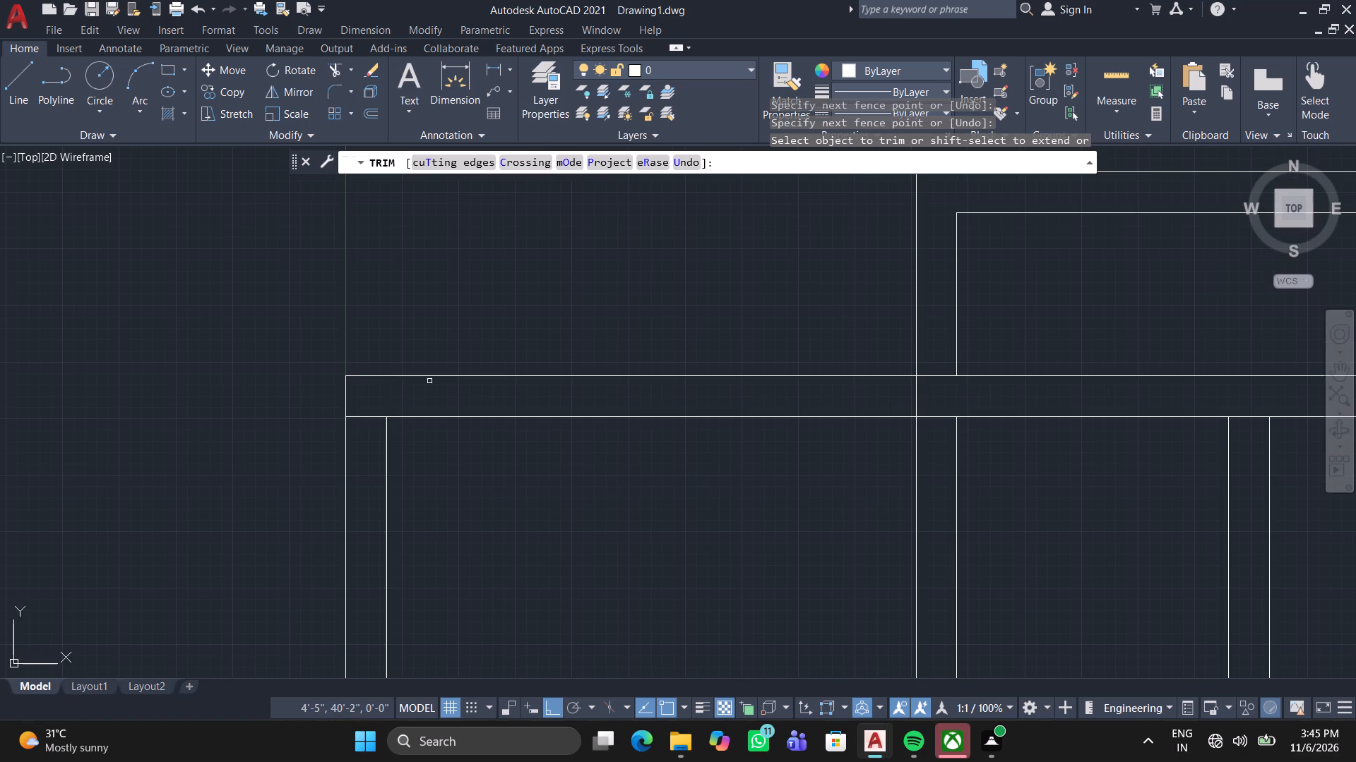
scroll(347, 421, up, 2)
click(402, 425)
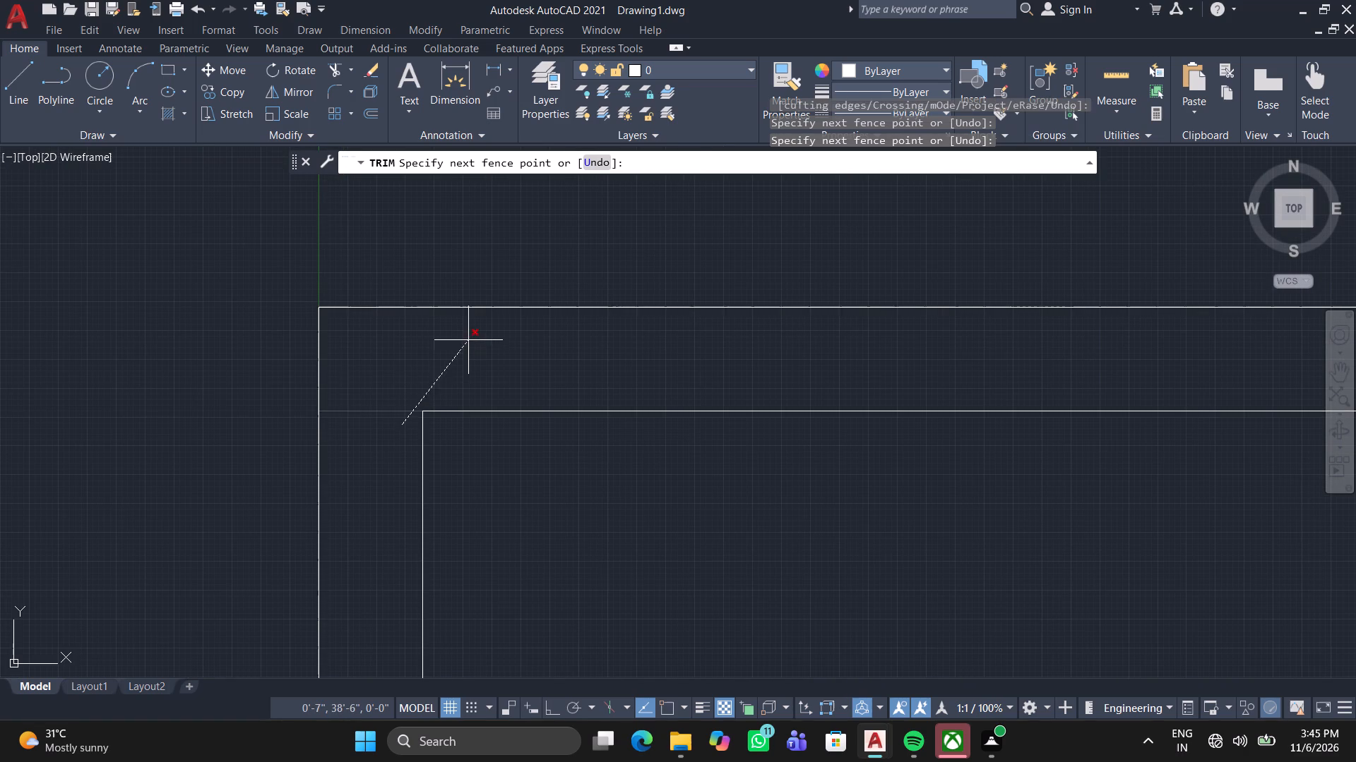
click(465, 341)
Trim the crossing wall lines where the top projection's left wall meets the top exterior wall.
scroll(1141, 332, down, 1)
middle_drag(1141, 332, 571, 341)
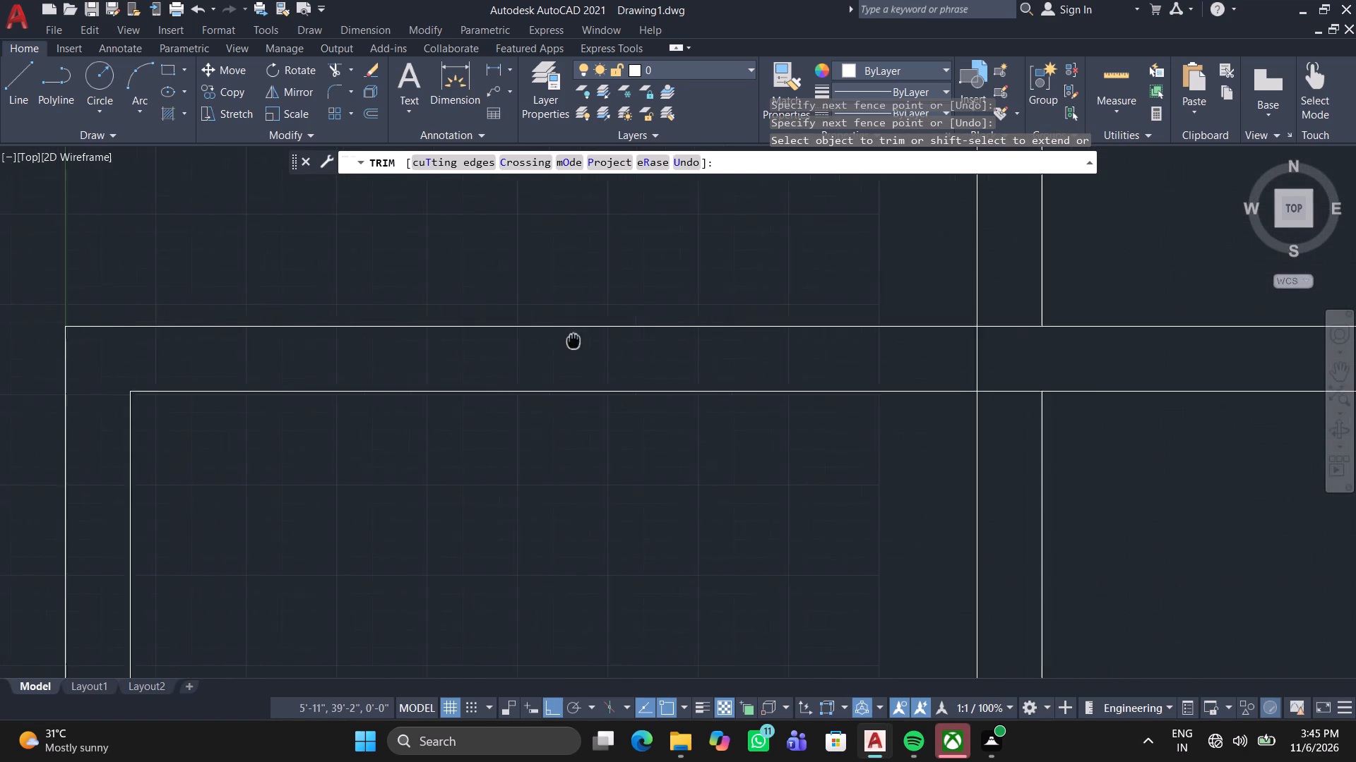
middle_drag(571, 341, 535, 337)
scroll(1012, 390, up, 2)
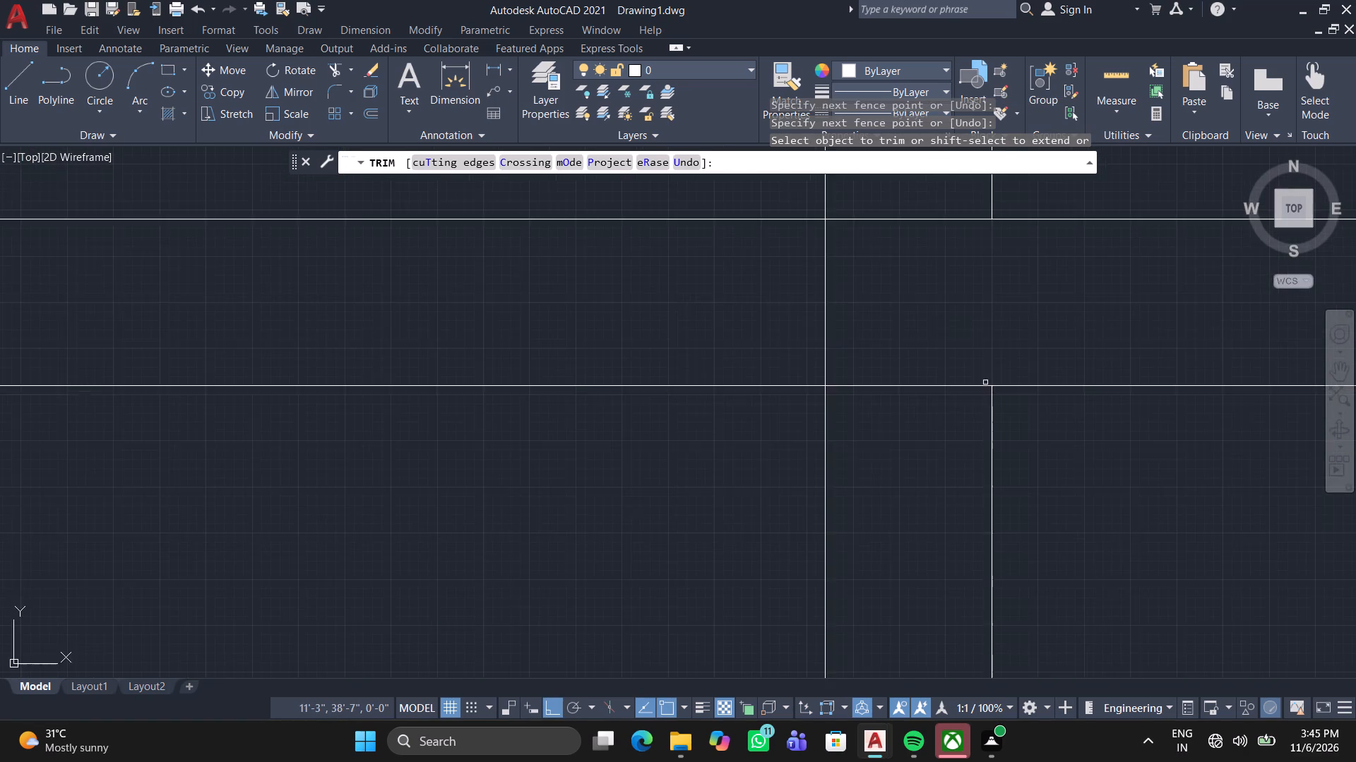
middle_drag(953, 415, 864, 494)
click(846, 484)
click(826, 296)
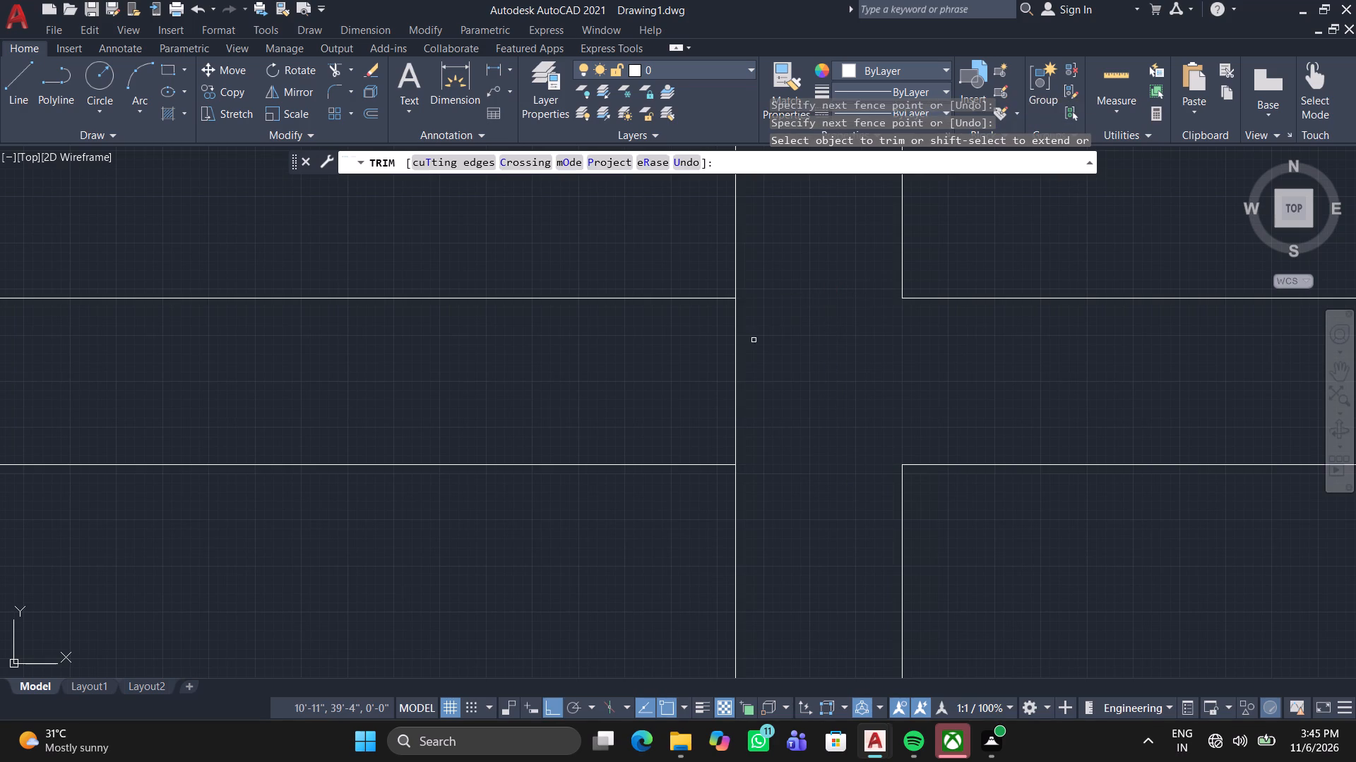
drag(661, 413, 674, 414)
click(811, 377)
Trim the inner line of the top wall across the partition below the top projection.
scroll(874, 392, down, 3)
middle_drag(1241, 380, 1196, 394)
scroll(1211, 391, down, 1)
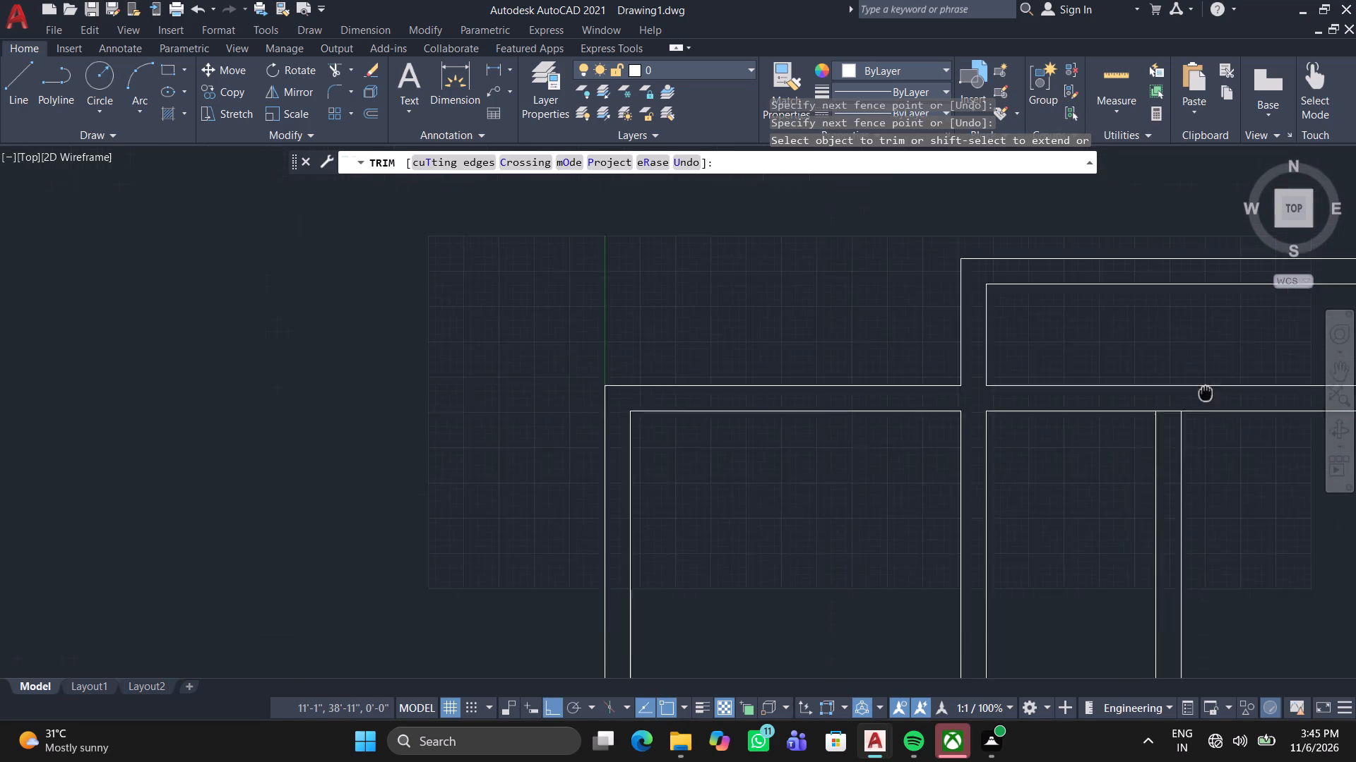
middle_drag(1196, 394, 591, 377)
scroll(542, 384, up, 3)
click(559, 415)
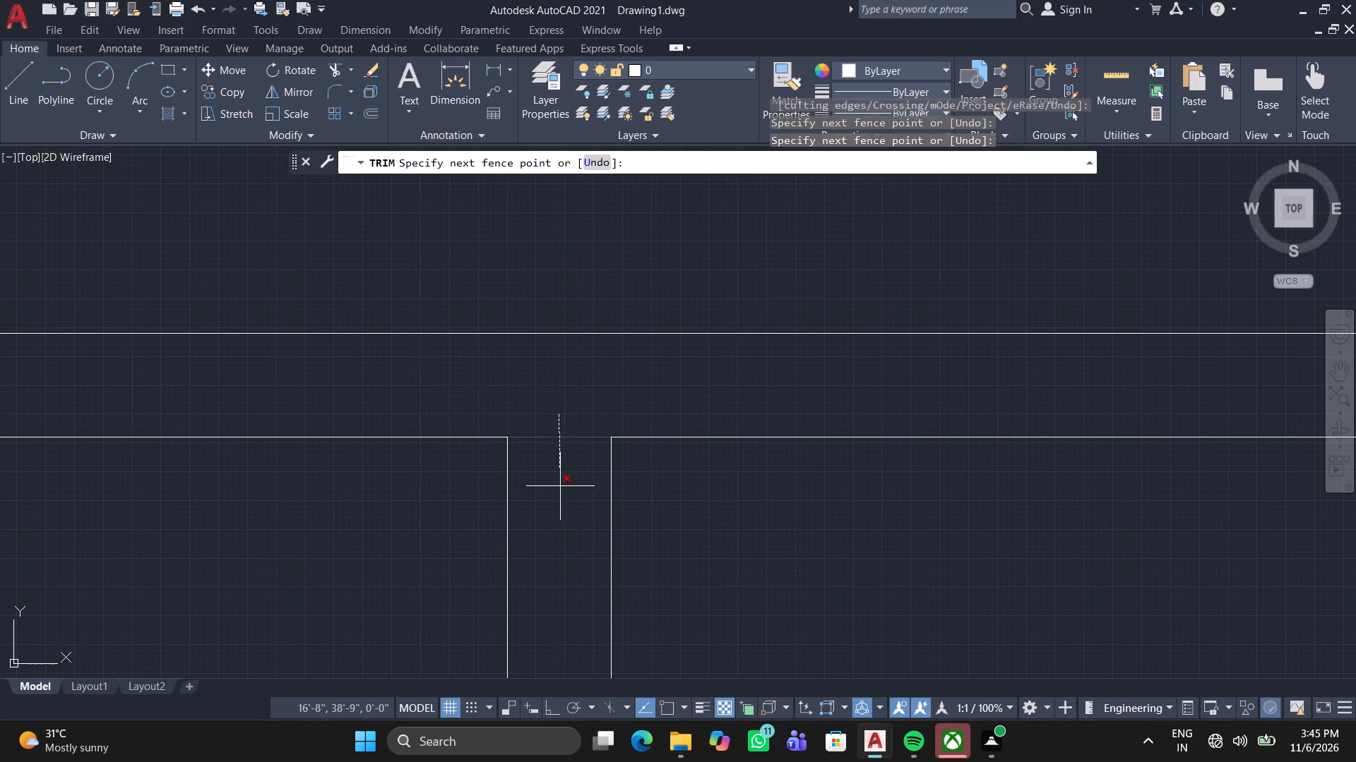
click(564, 485)
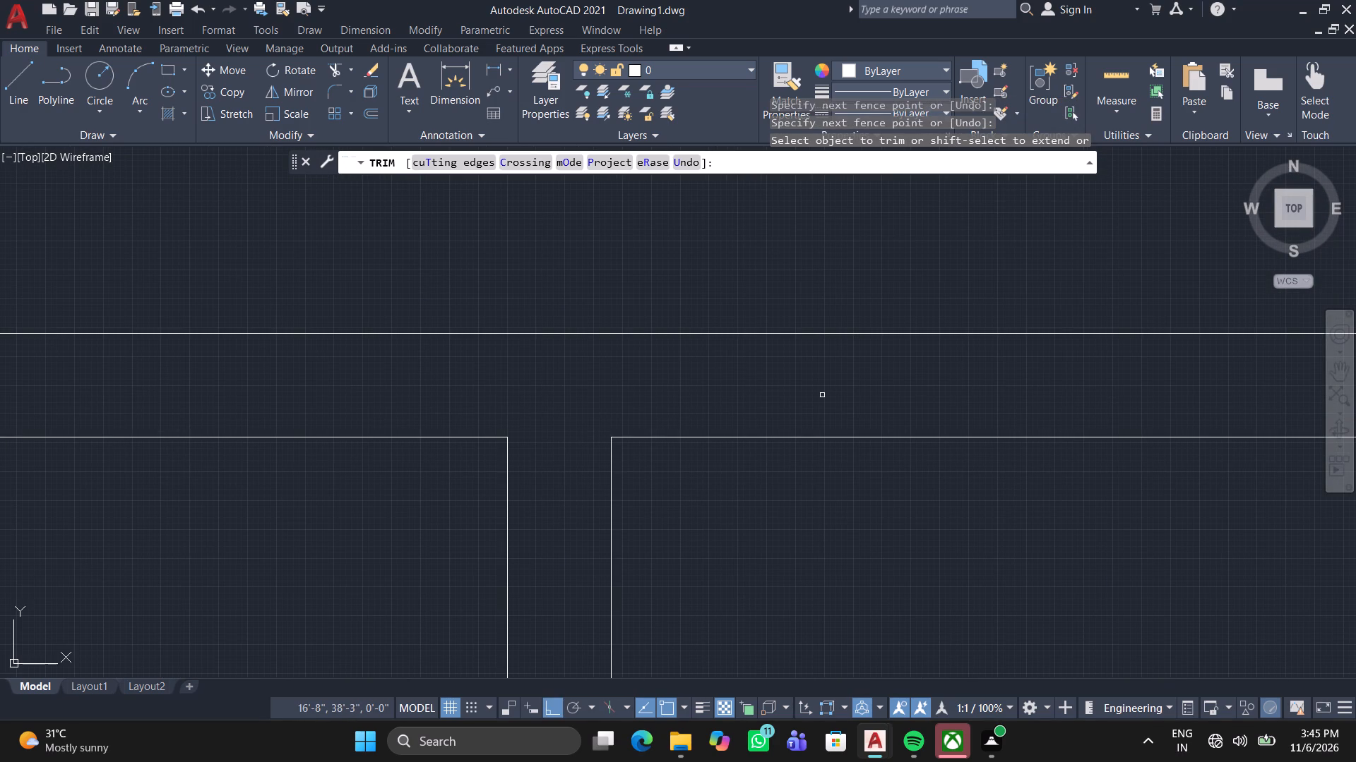
Trim the crossing wall lines where the top projection's right wall meets the top exterior wall.
scroll(867, 389, down, 2)
middle_drag(867, 395, 485, 433)
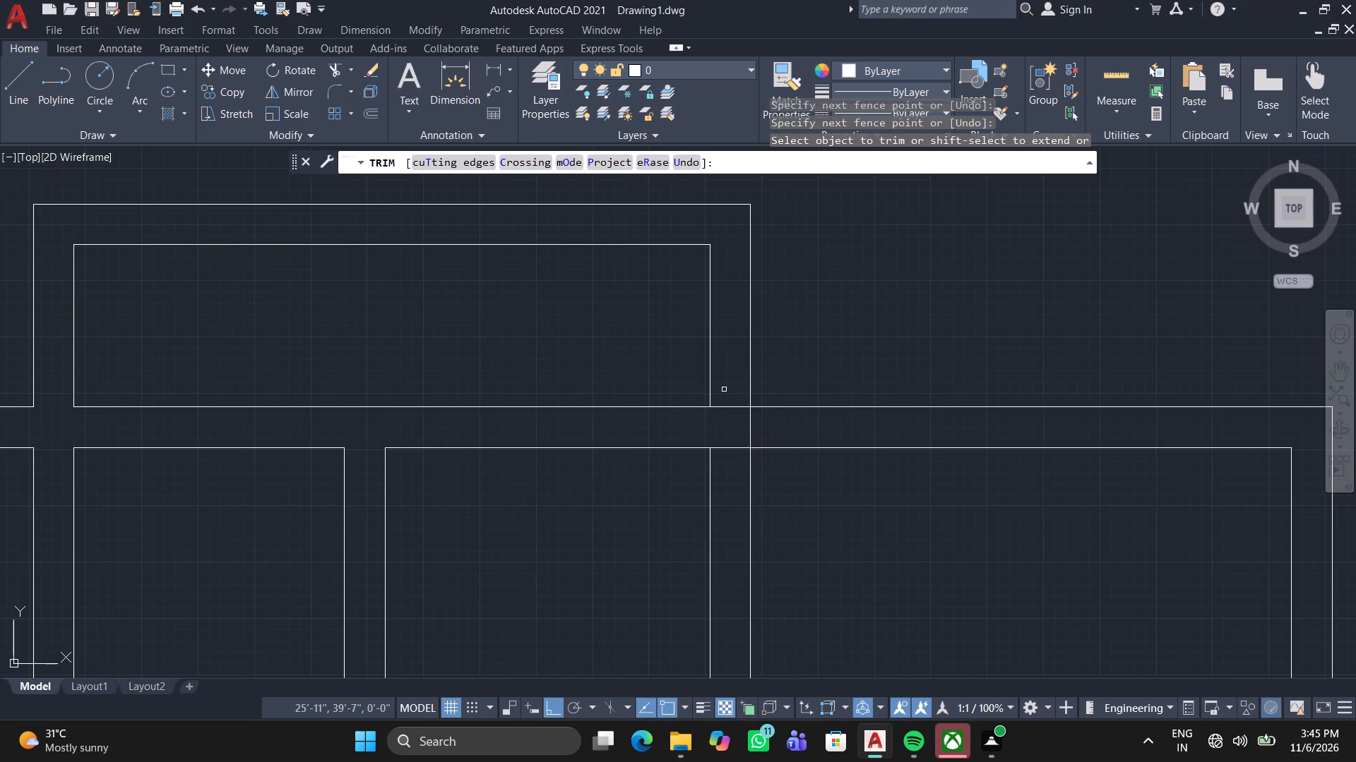
scroll(746, 398, up, 2)
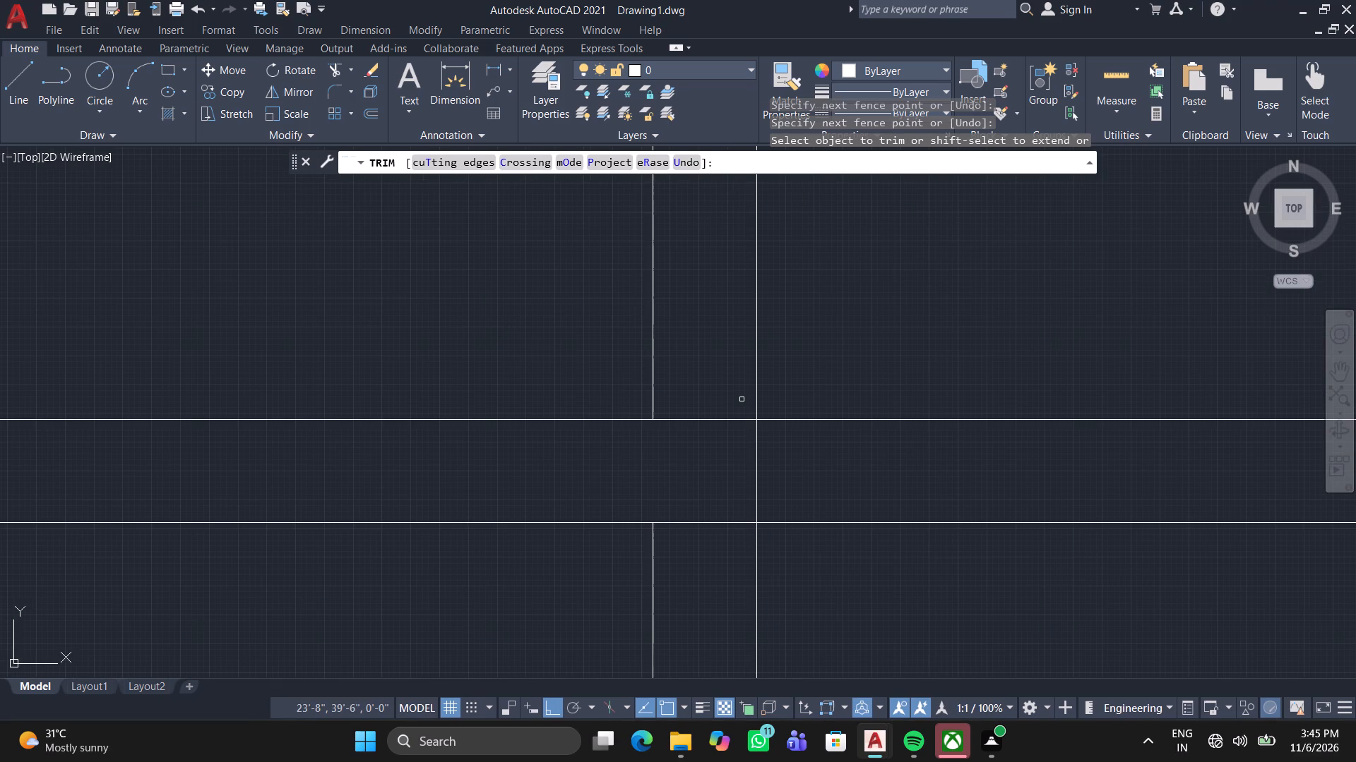
click(720, 399)
click(725, 559)
click(717, 456)
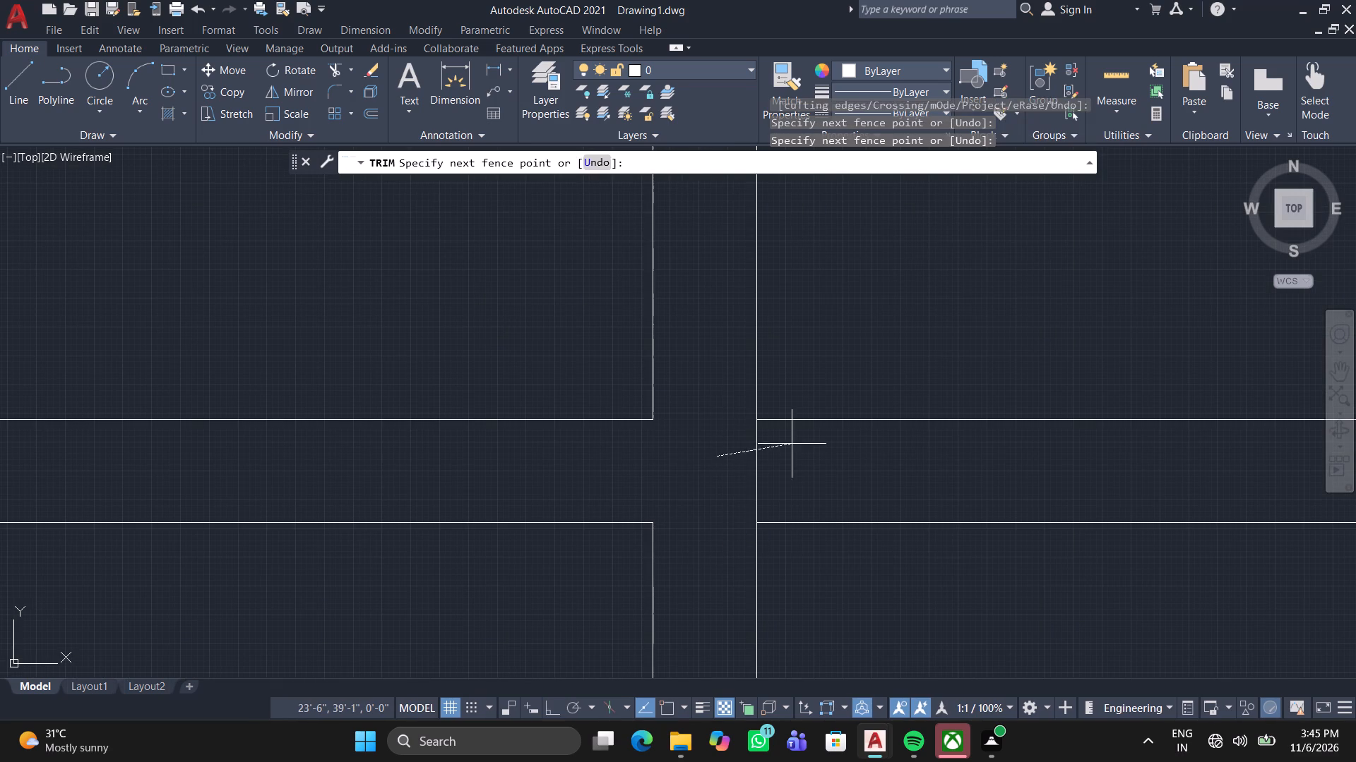
click(811, 440)
Save the drawing in the Documents folder as APARNA PLAN3.
scroll(795, 450, down, 4)
middle_drag(726, 537, 609, 248)
scroll(653, 319, down, 2)
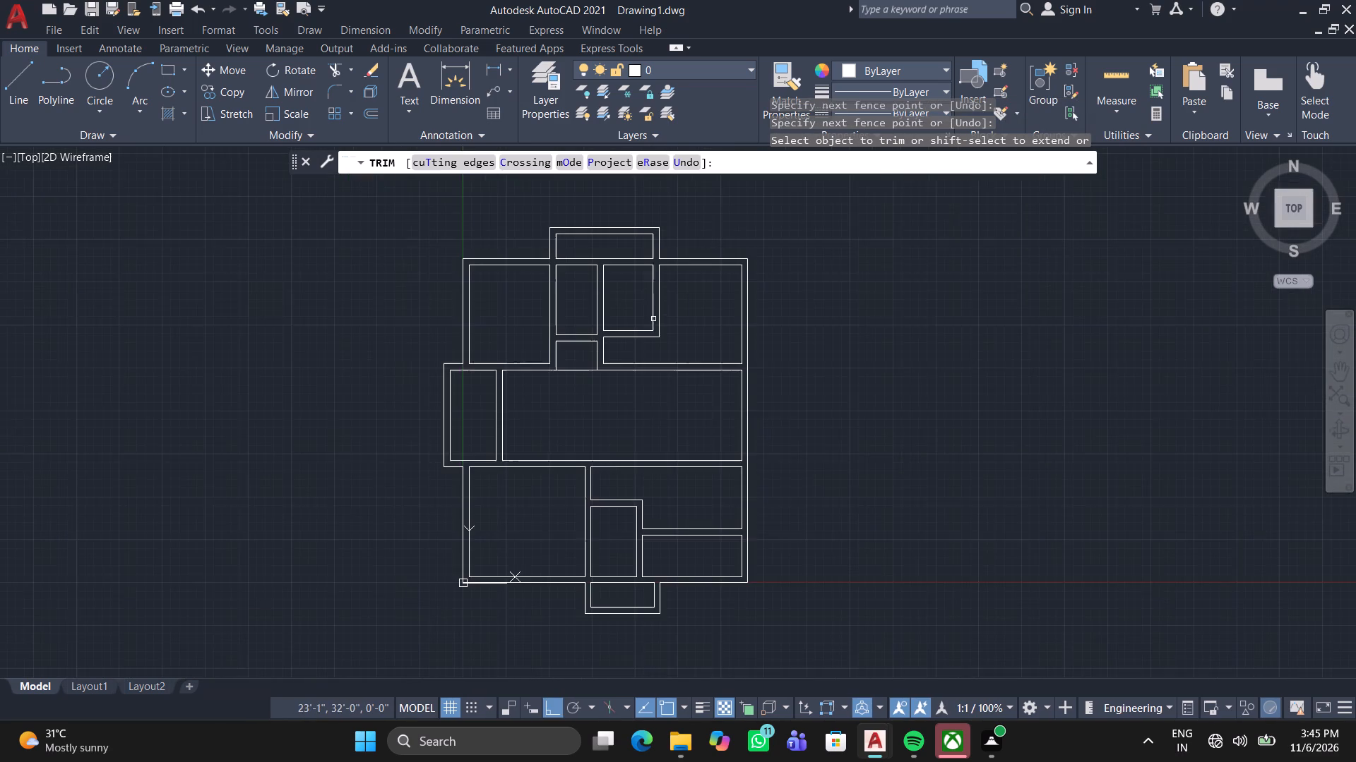
middle_drag(653, 320, 637, 284)
scroll(658, 541, up, 2)
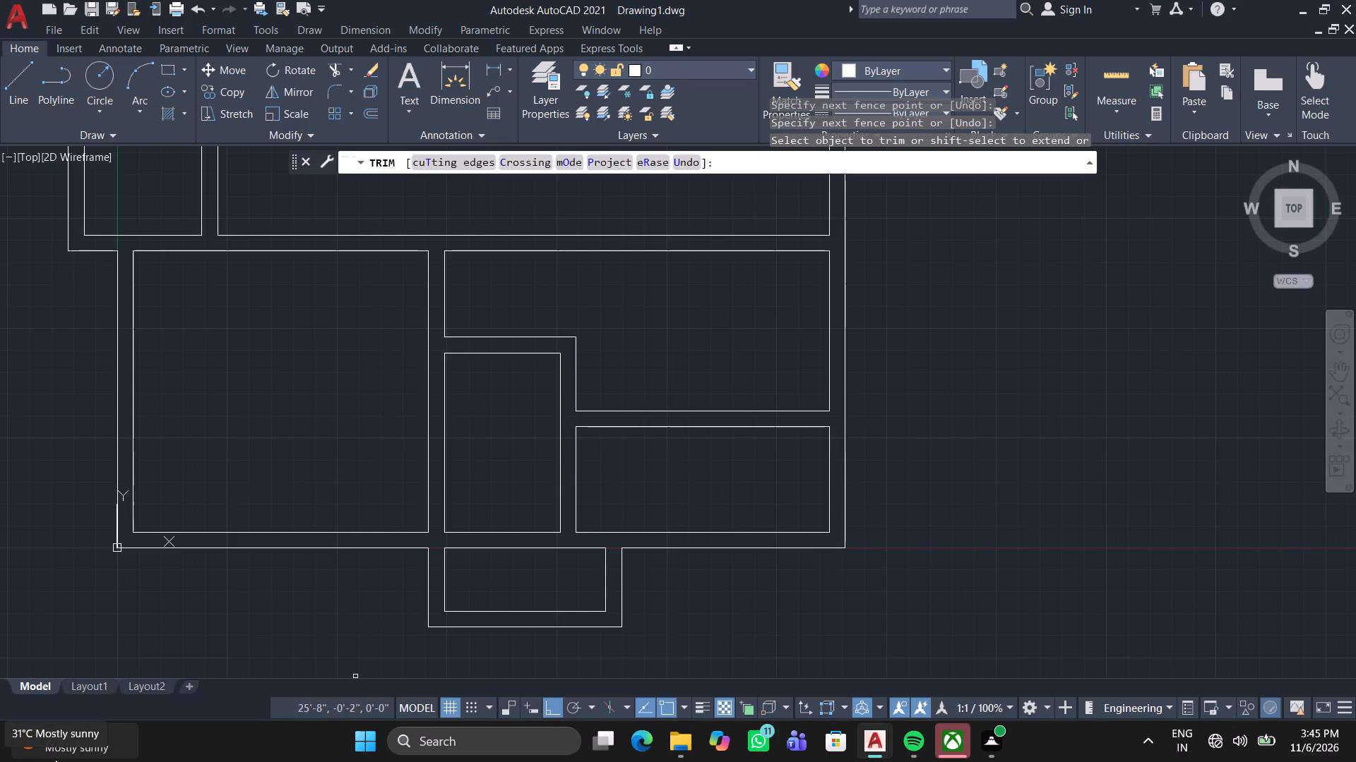
scroll(256, 753, down, 2)
middle_drag(246, 761, 230, 761)
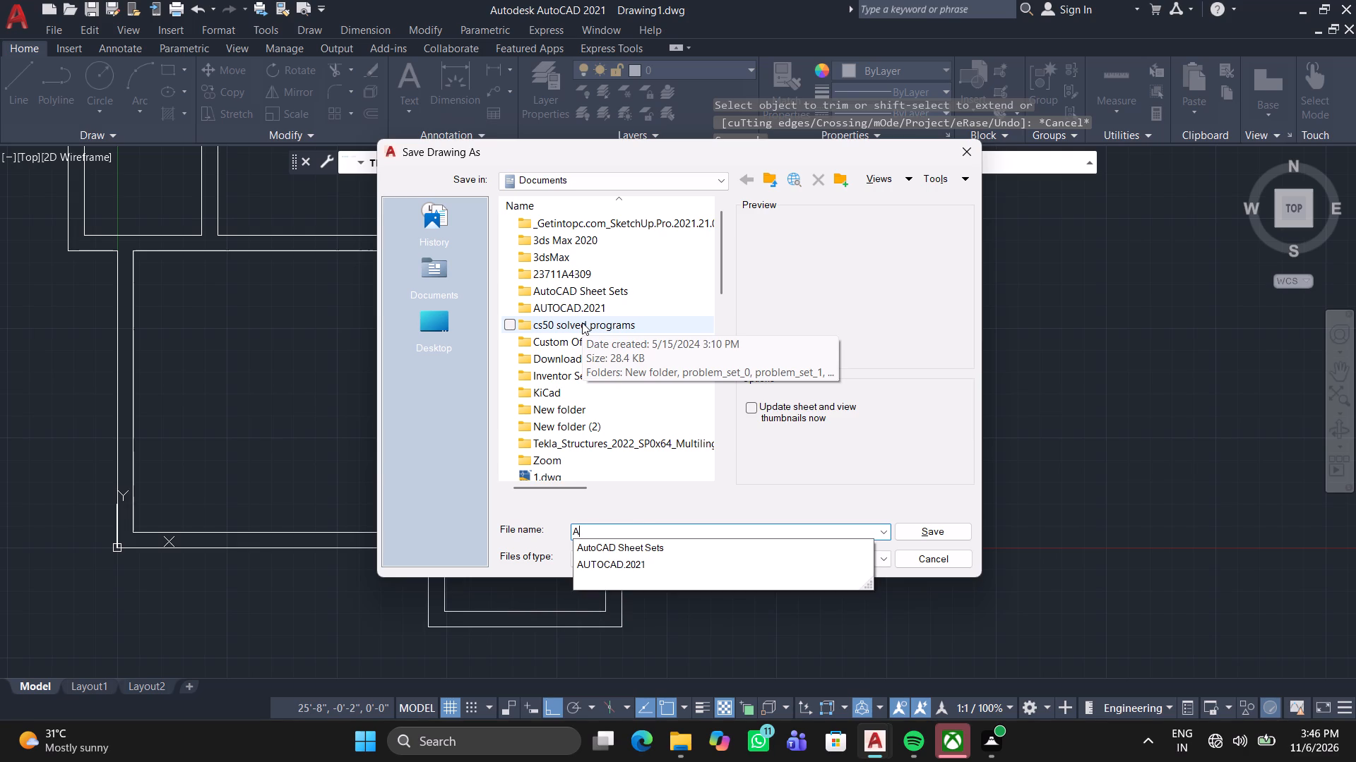
text(PR)
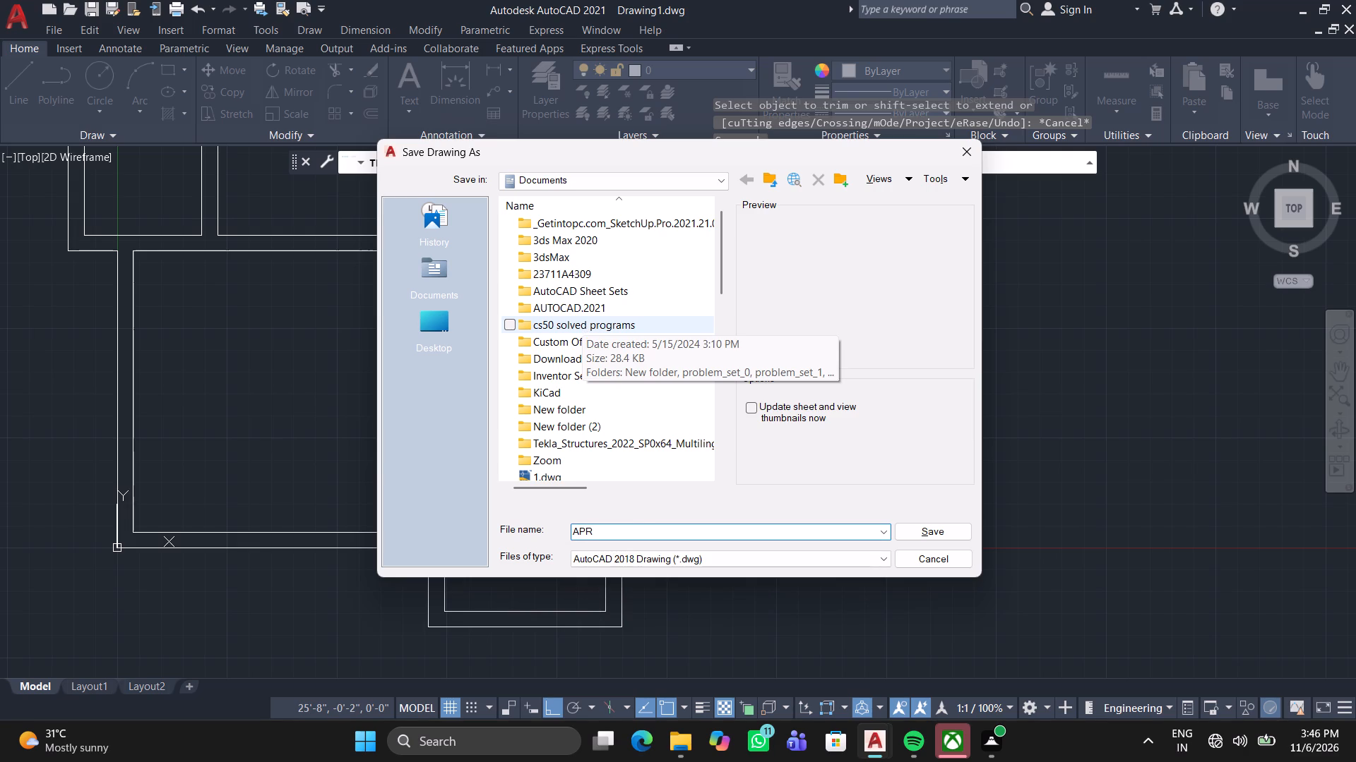
key(BackSpace)
text(AN)
key(BackSpace)
text(RNA)
key(space)
text(PLAN)
key(3)
click(929, 530)
Draw a 6'6" horizontal line outward from the right exterior wall, level with the upper line of the wall above the large middle room.
scroll(820, 362, down, 3)
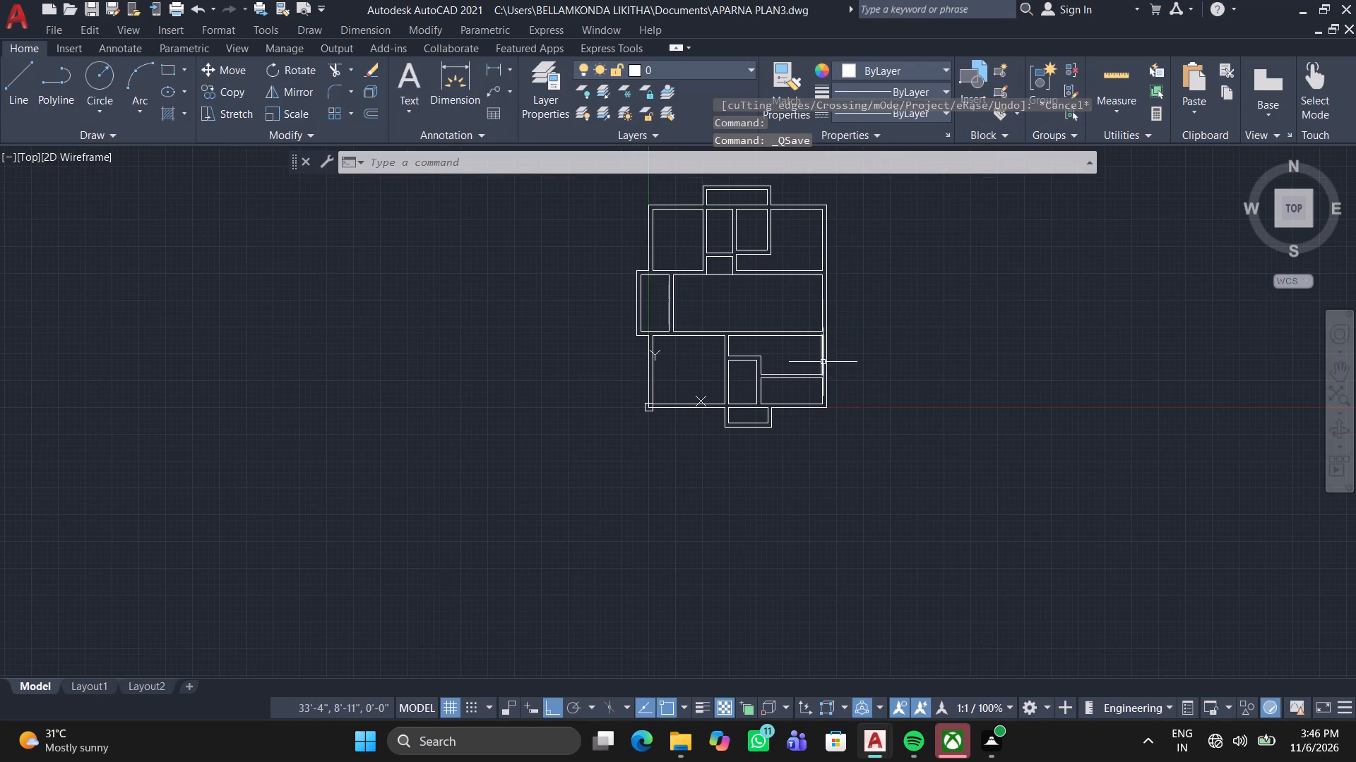
middle_drag(922, 359, 829, 596)
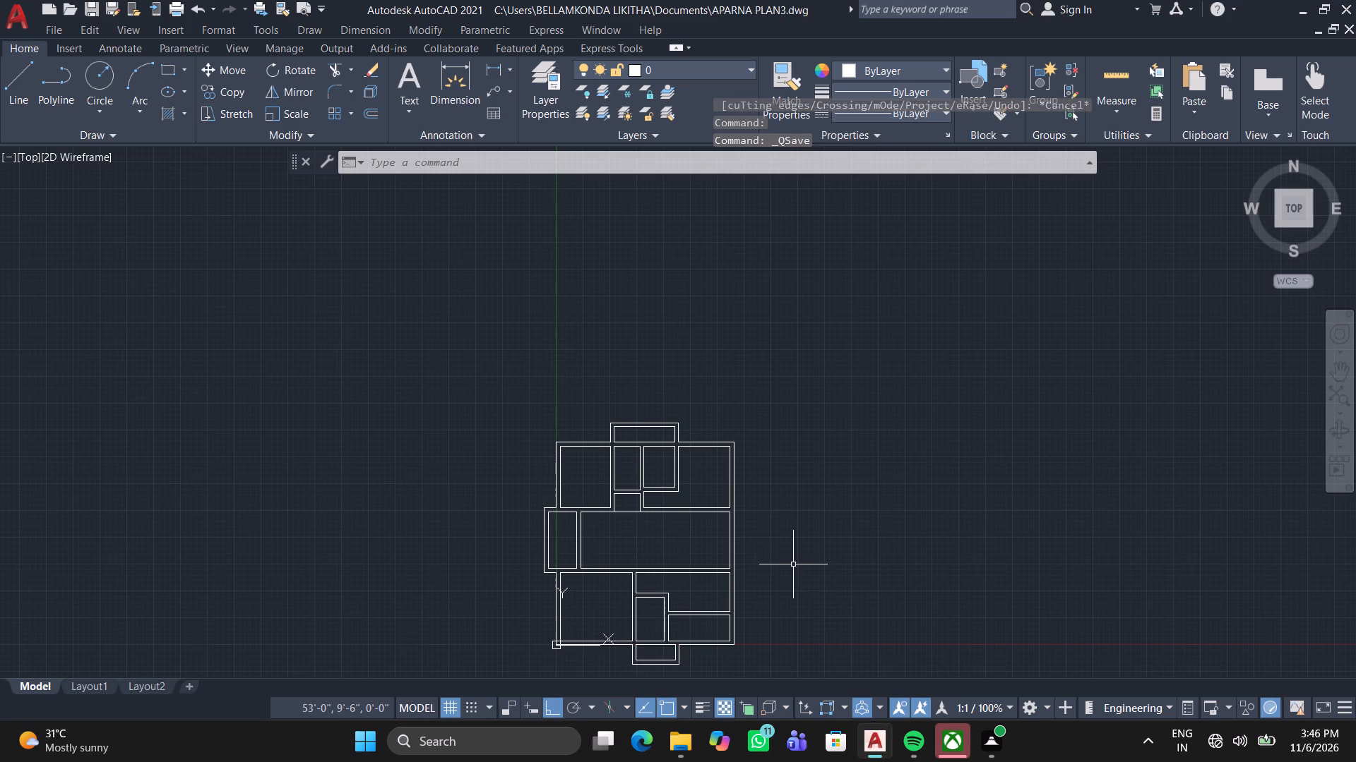
middle_drag(793, 565, 809, 540)
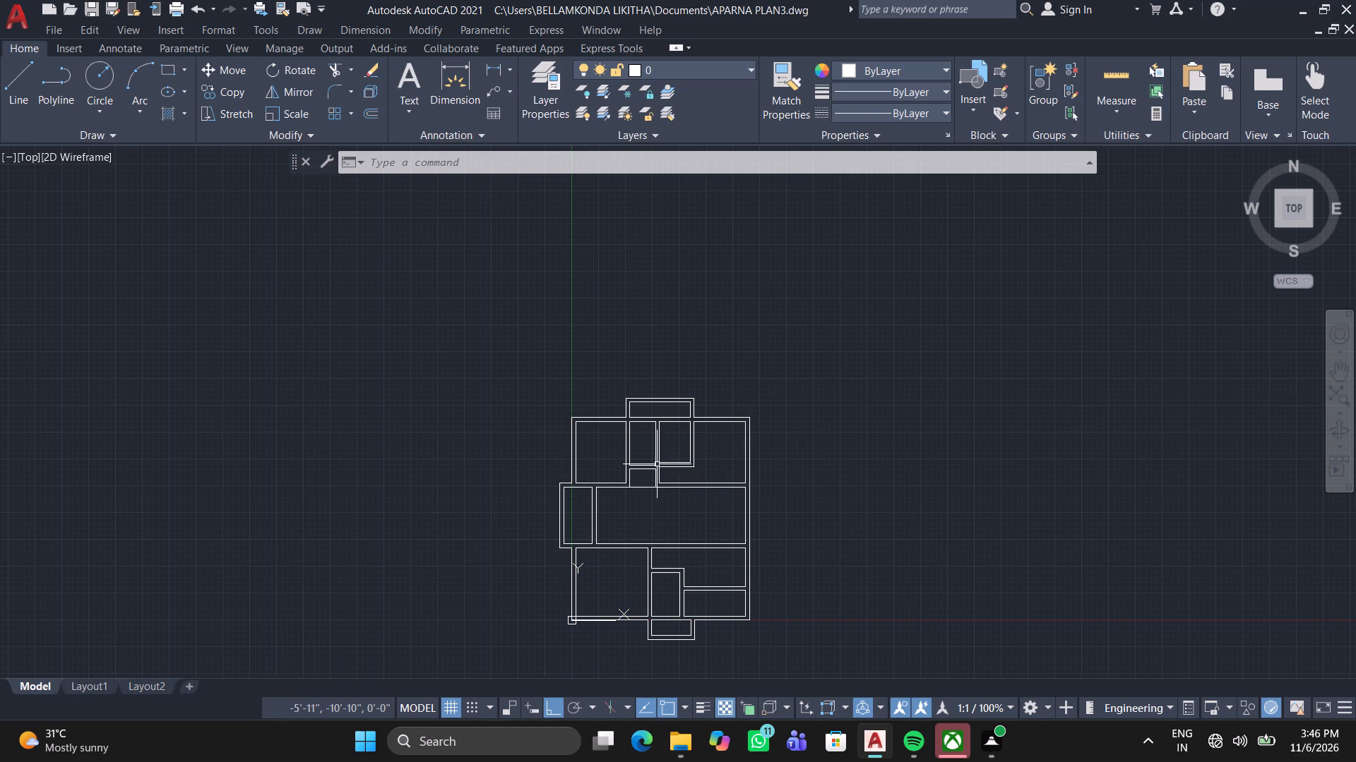
click(13, 82)
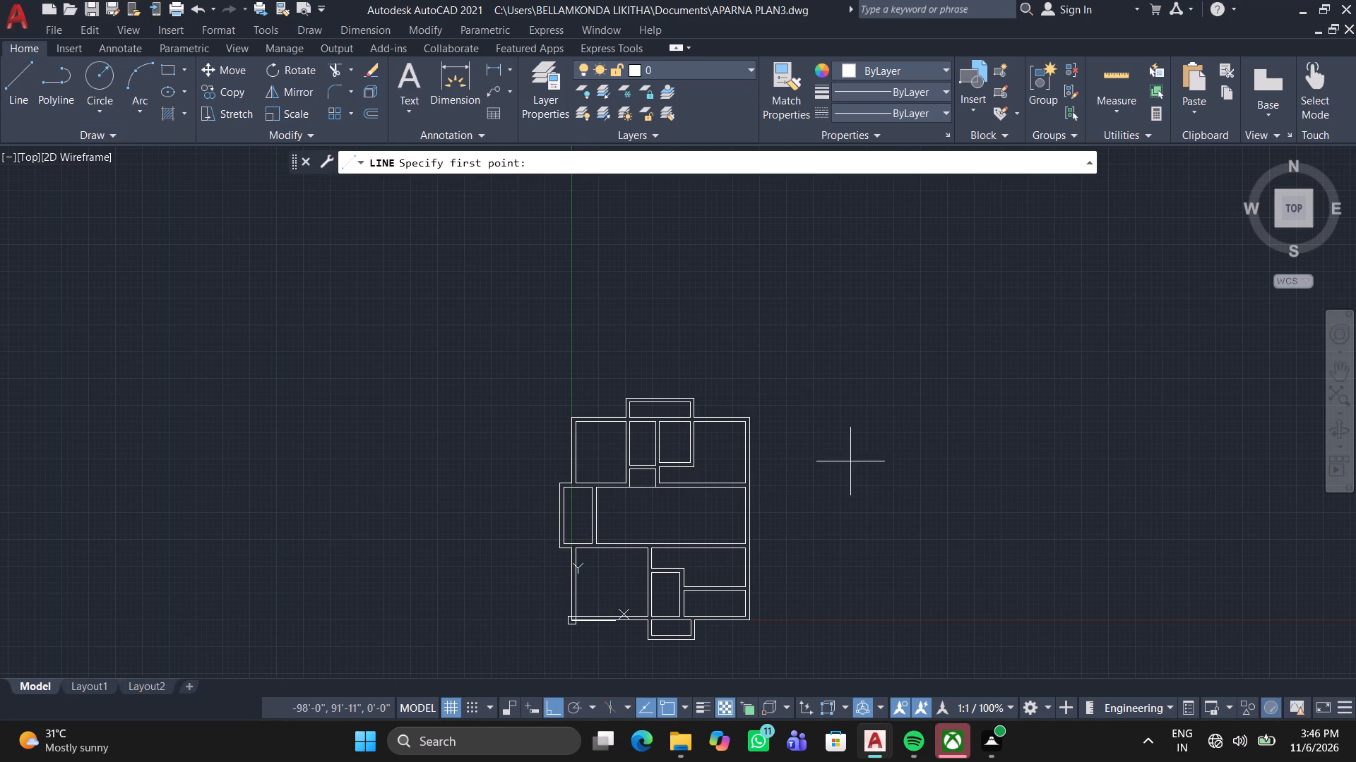
scroll(793, 501, up, 2)
scroll(704, 475, up, 2)
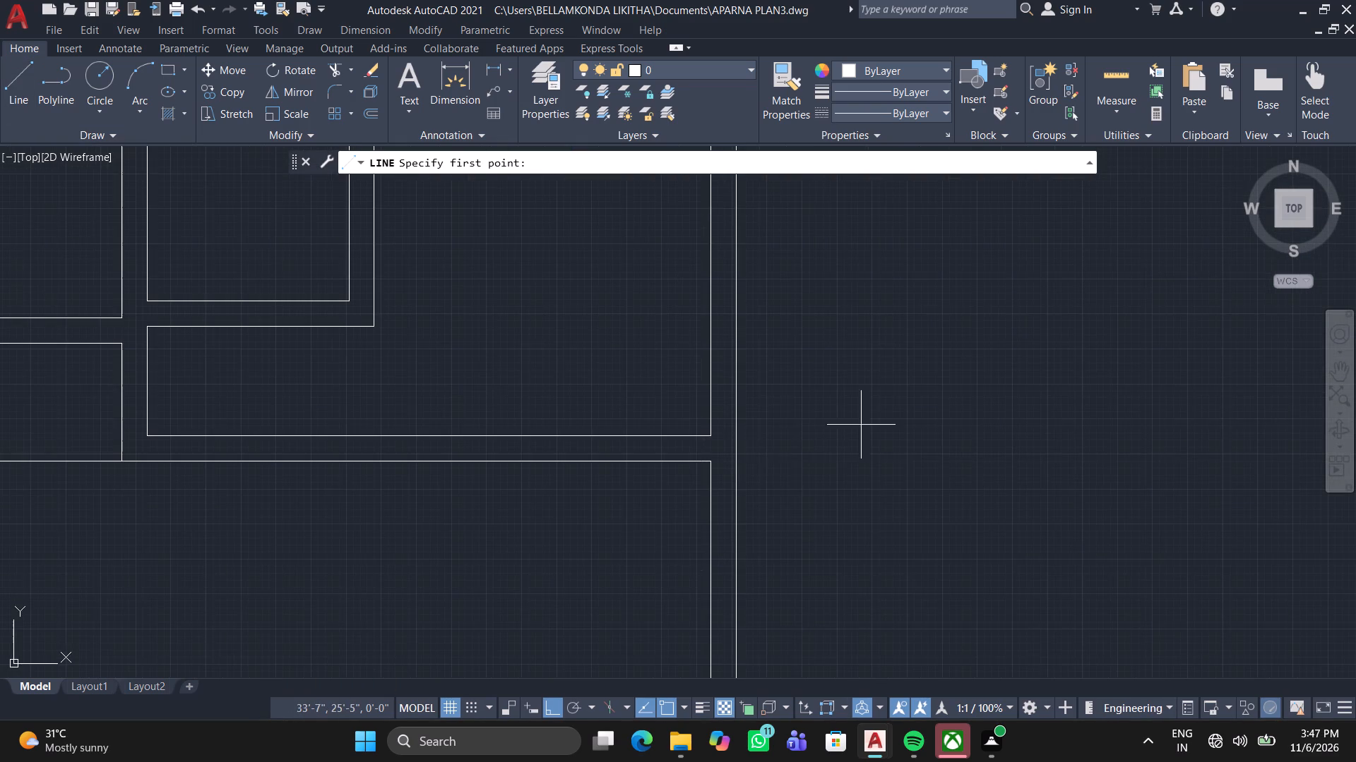
middle_drag(868, 419, 681, 409)
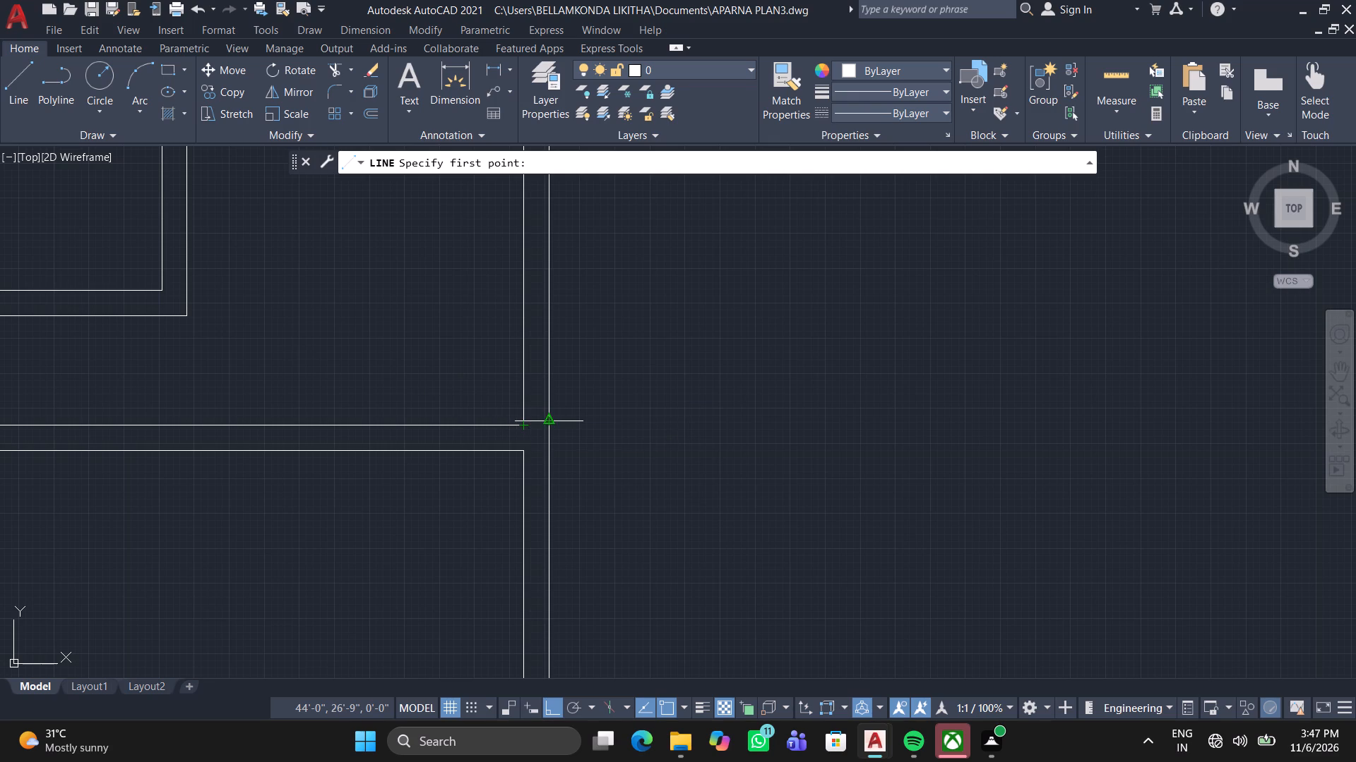
scroll(550, 418, up, 2)
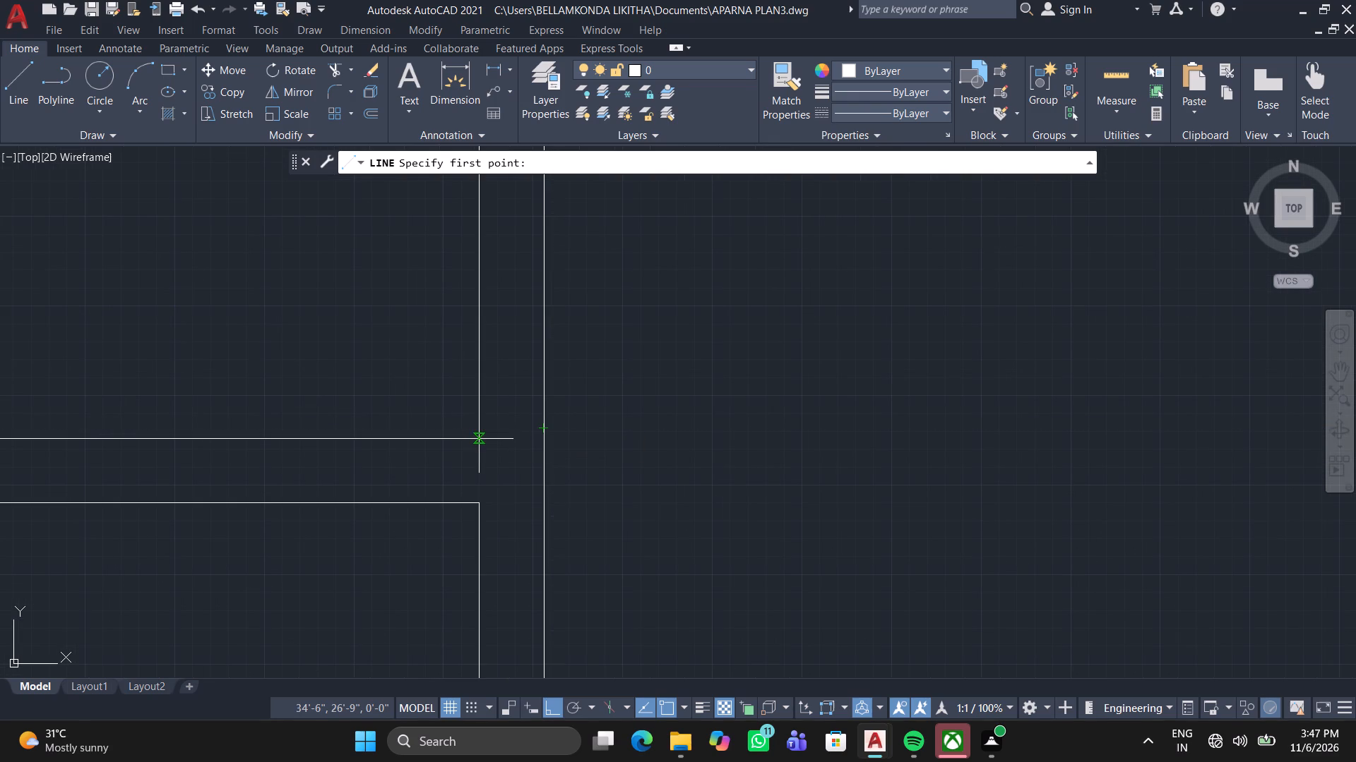
scroll(532, 436, up, 1)
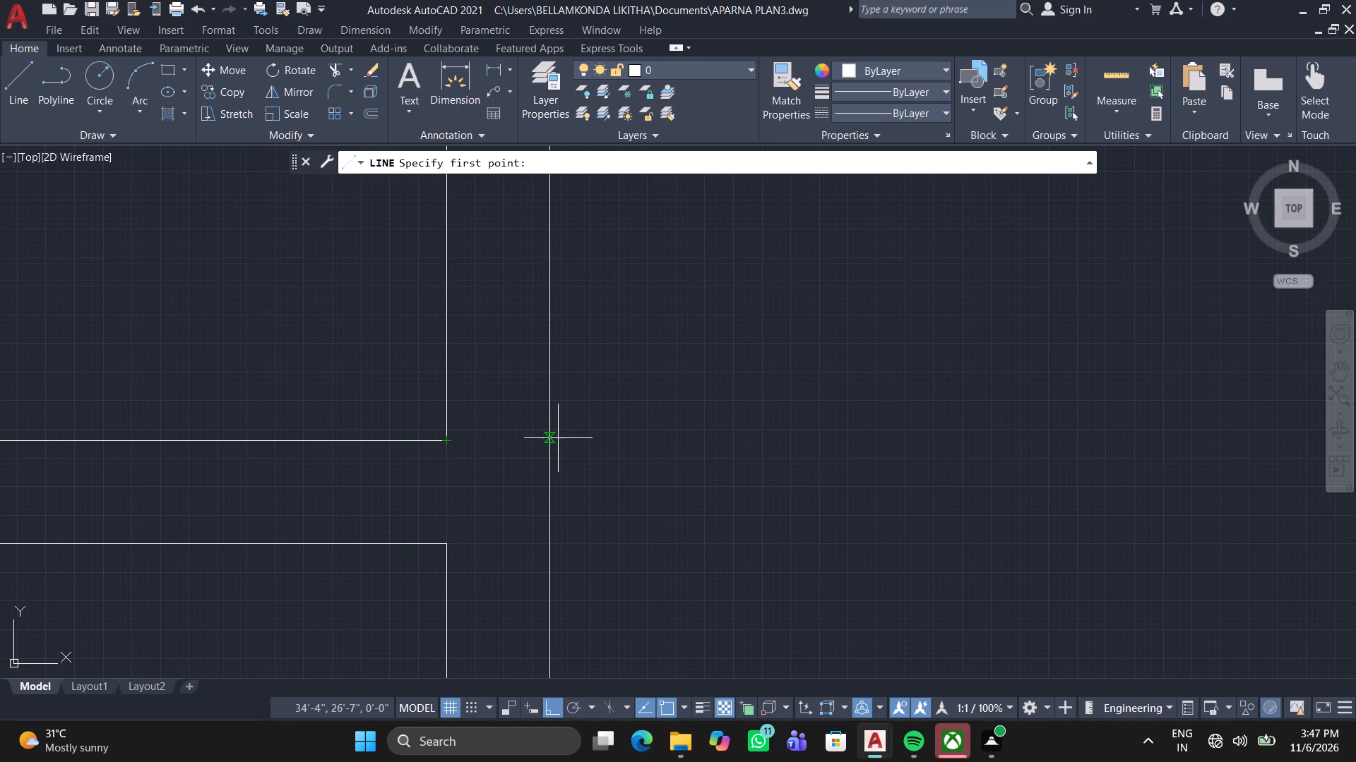
scroll(549, 438, up, 2)
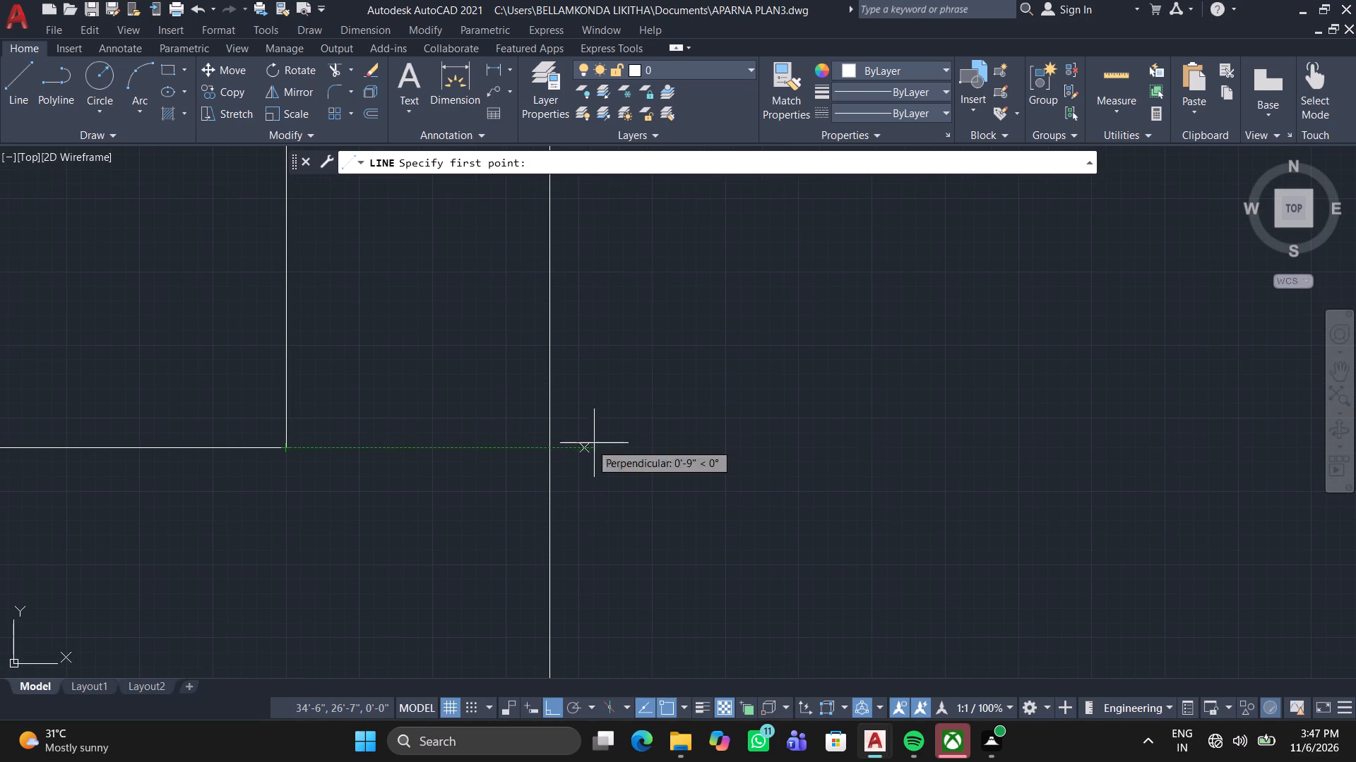
click(547, 446)
scroll(790, 441, down, 3)
middle_click(789, 456)
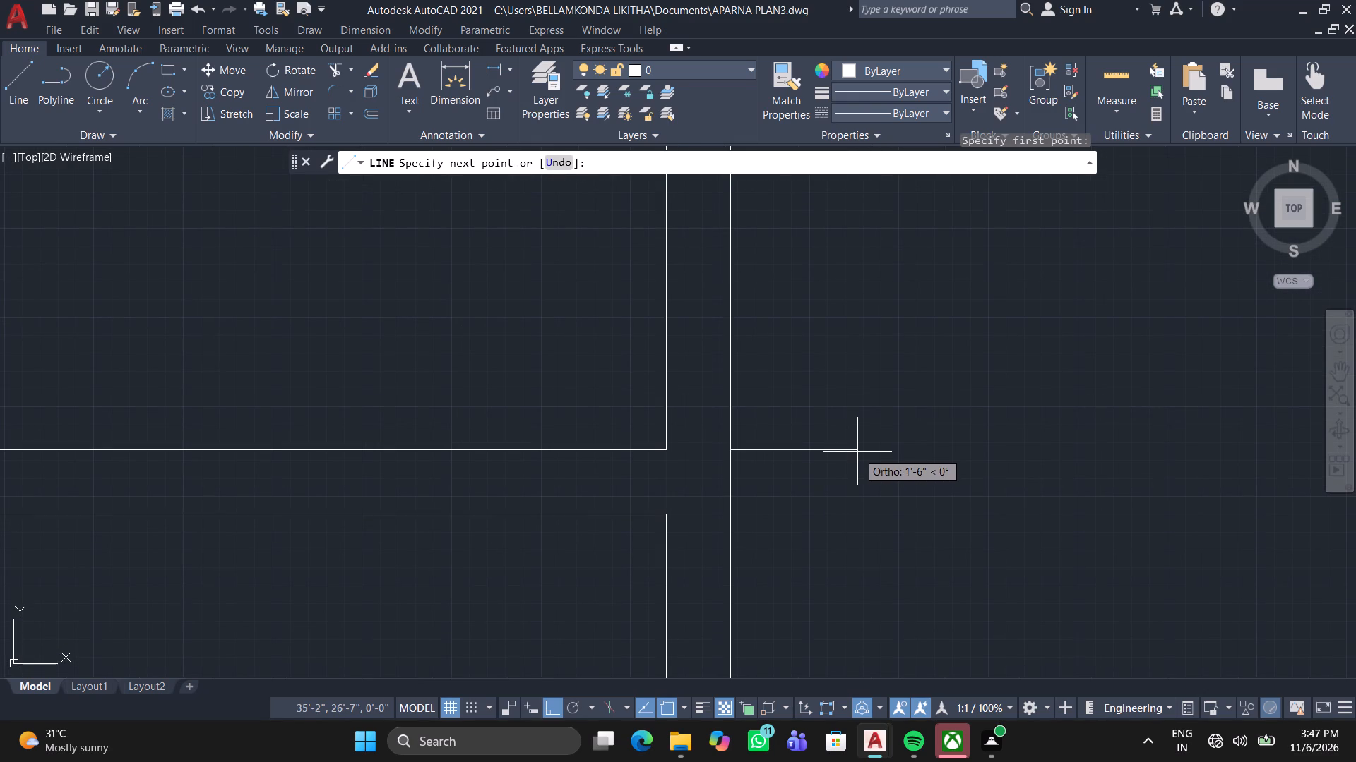
key(6)
key(apostrophe)
key(6)
key(Return)
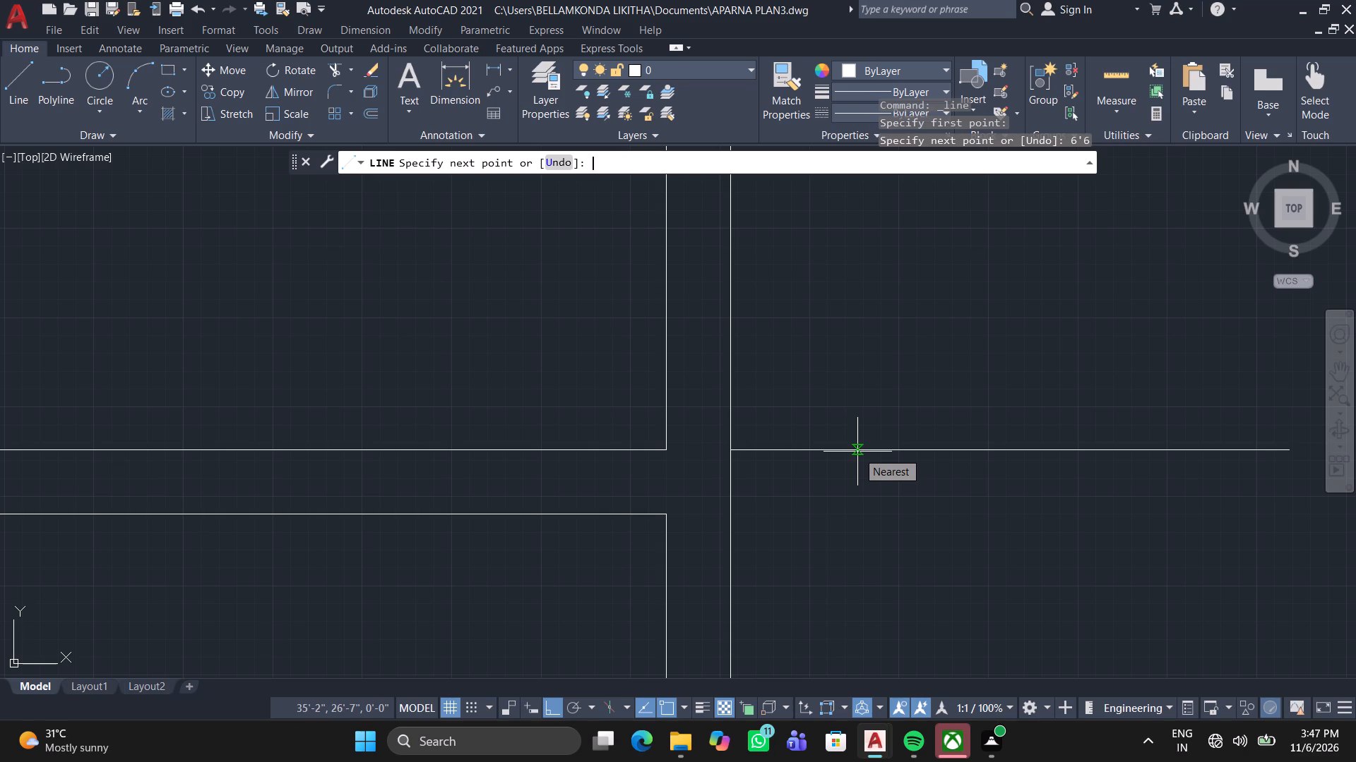
scroll(908, 403, down, 3)
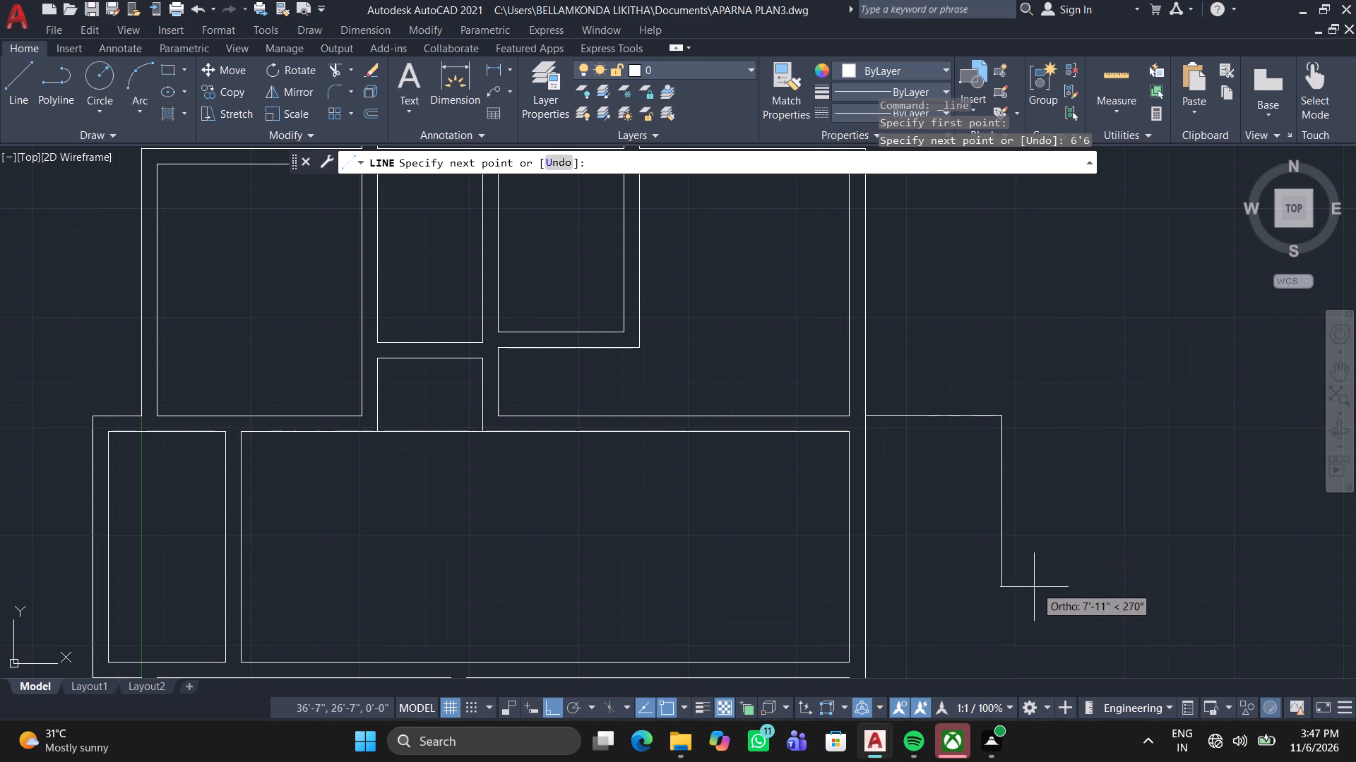
key(space)
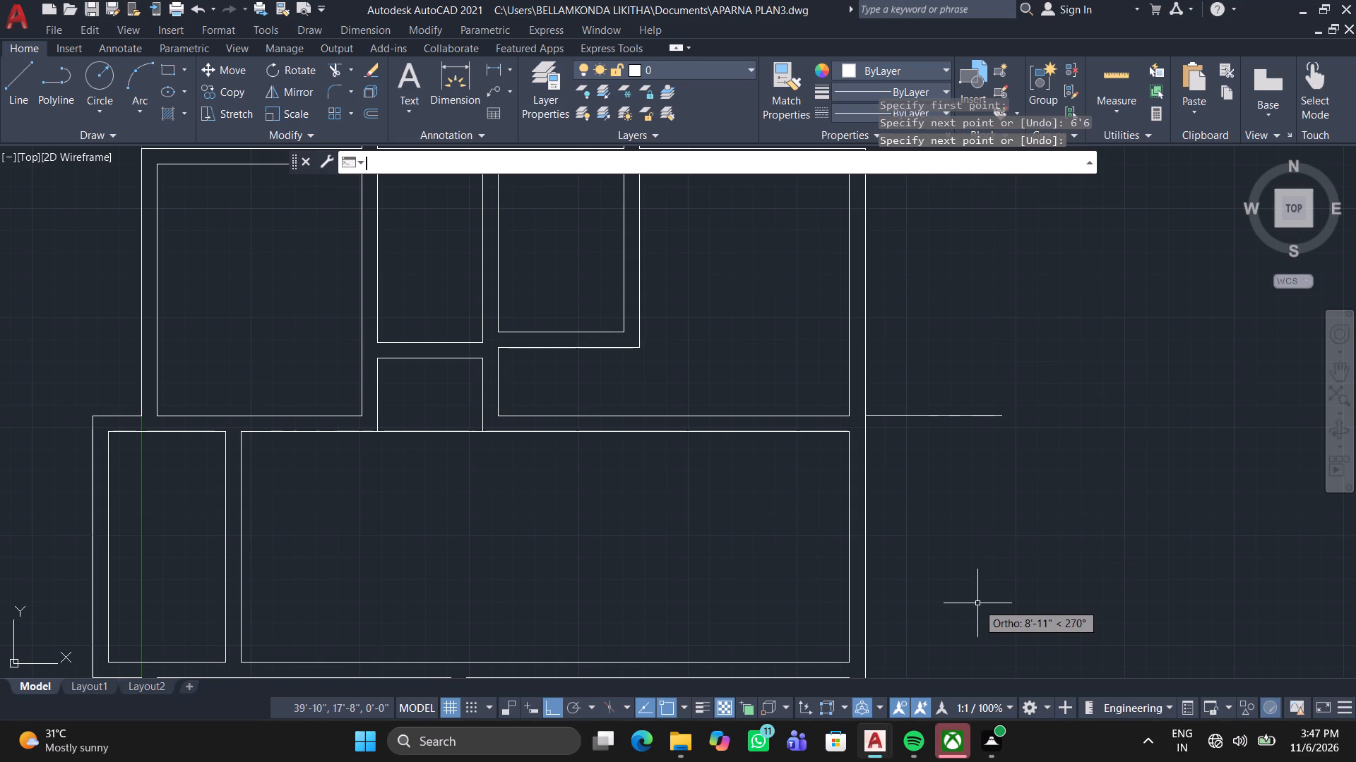
Start a new line at the plan's lower-right exterior wall corner.
scroll(970, 603, down, 2)
middle_drag(896, 561, 852, 434)
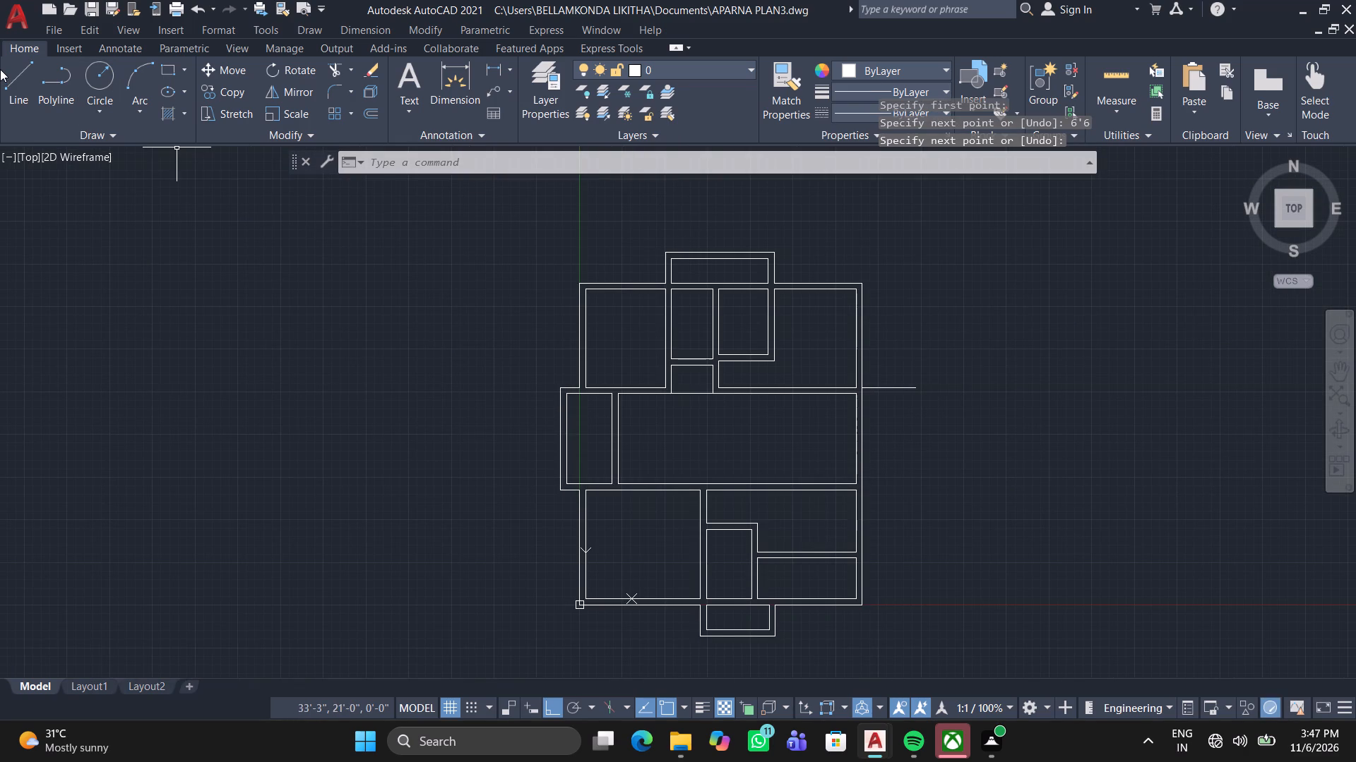
click(5, 75)
middle_drag(979, 598, 948, 567)
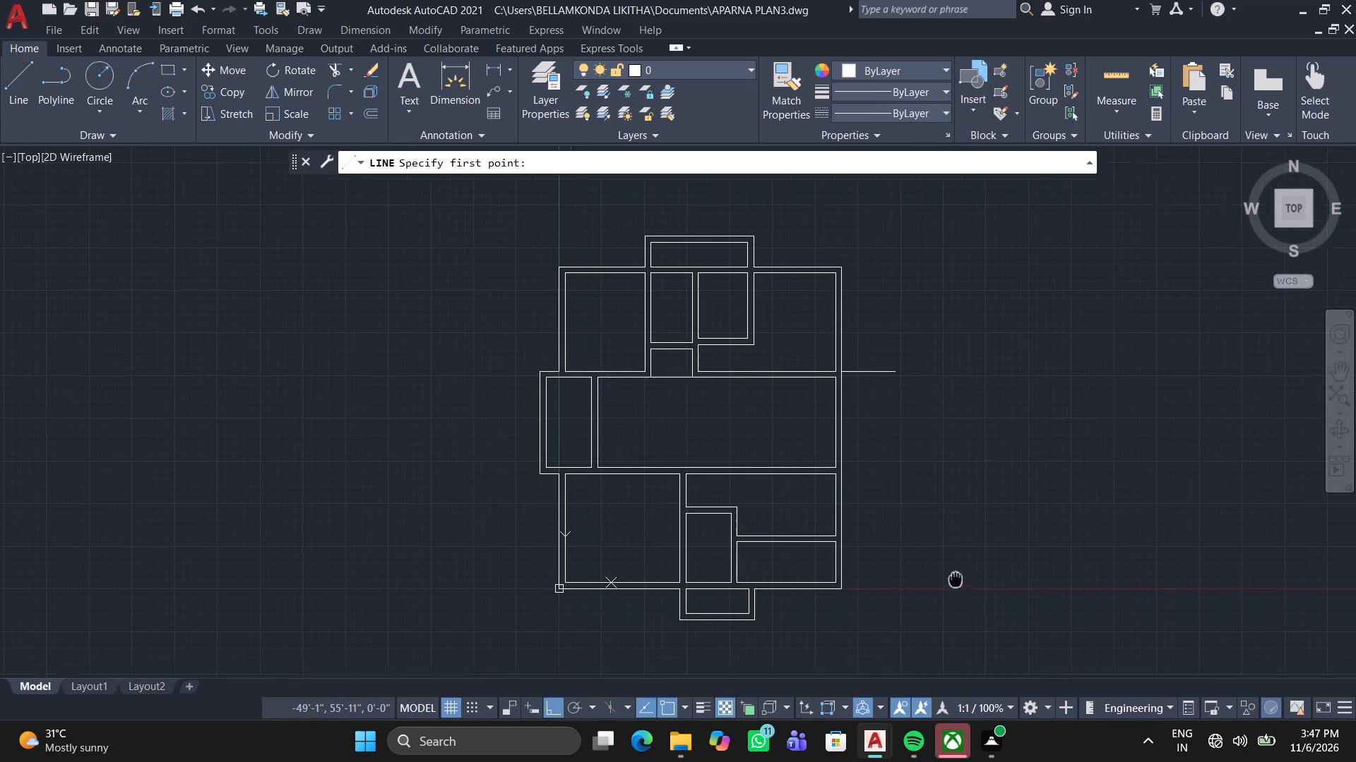
middle_drag(948, 567, 744, 334)
scroll(775, 365, up, 2)
middle_drag(445, 344, 640, 346)
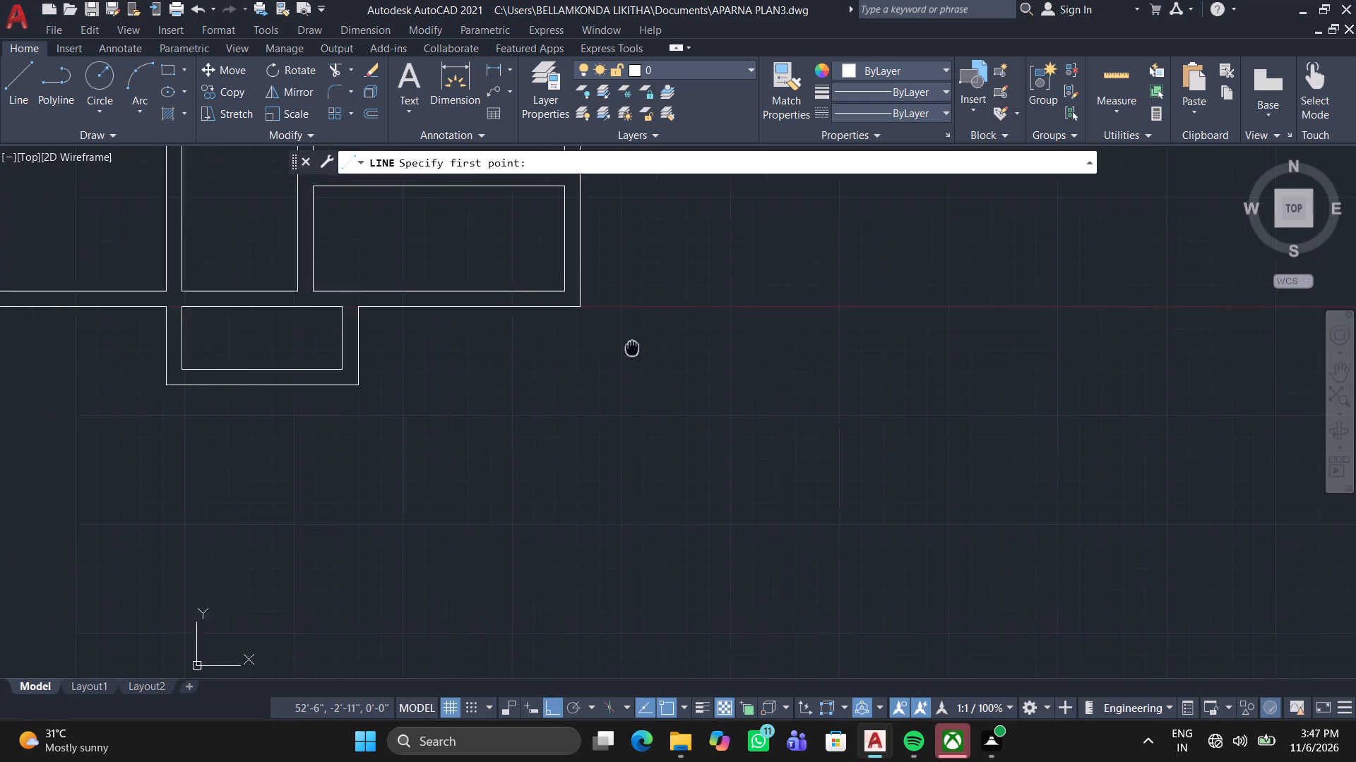
middle_drag(640, 346, 701, 346)
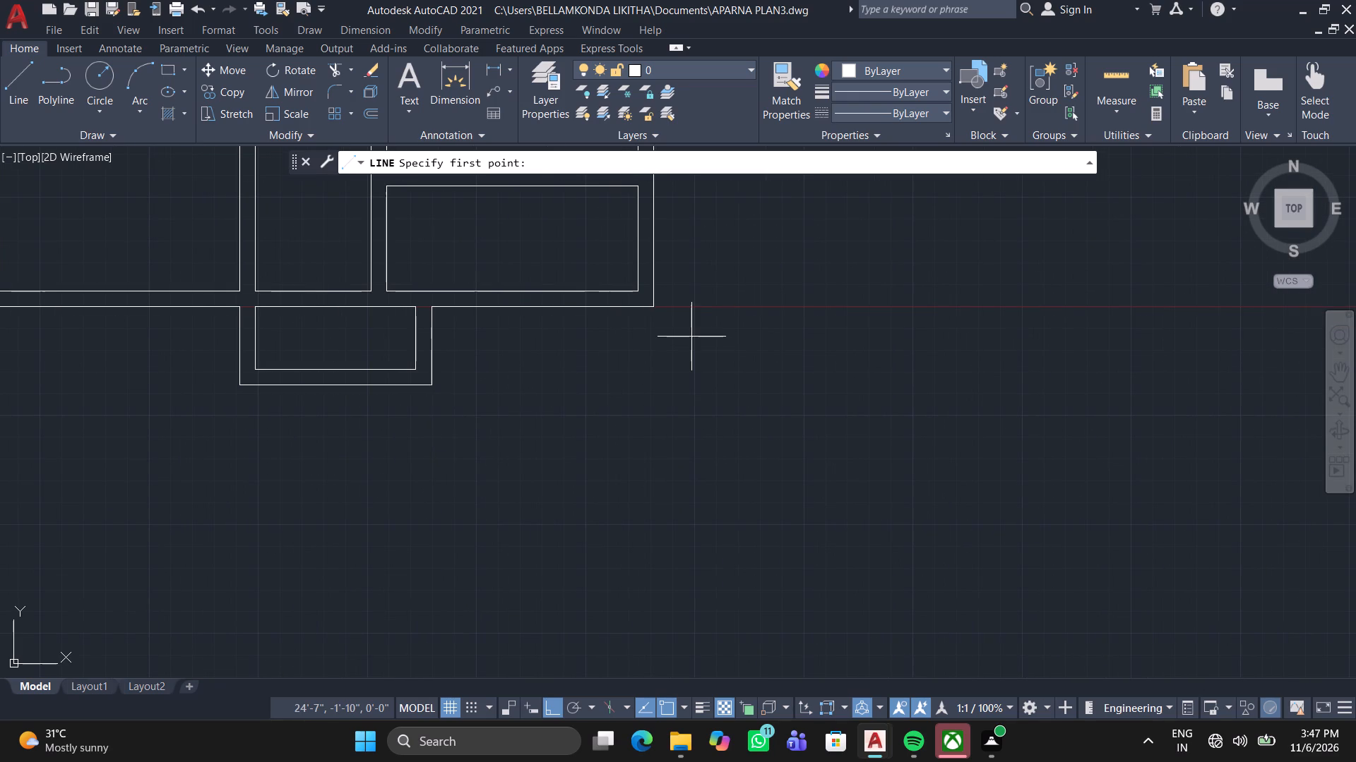
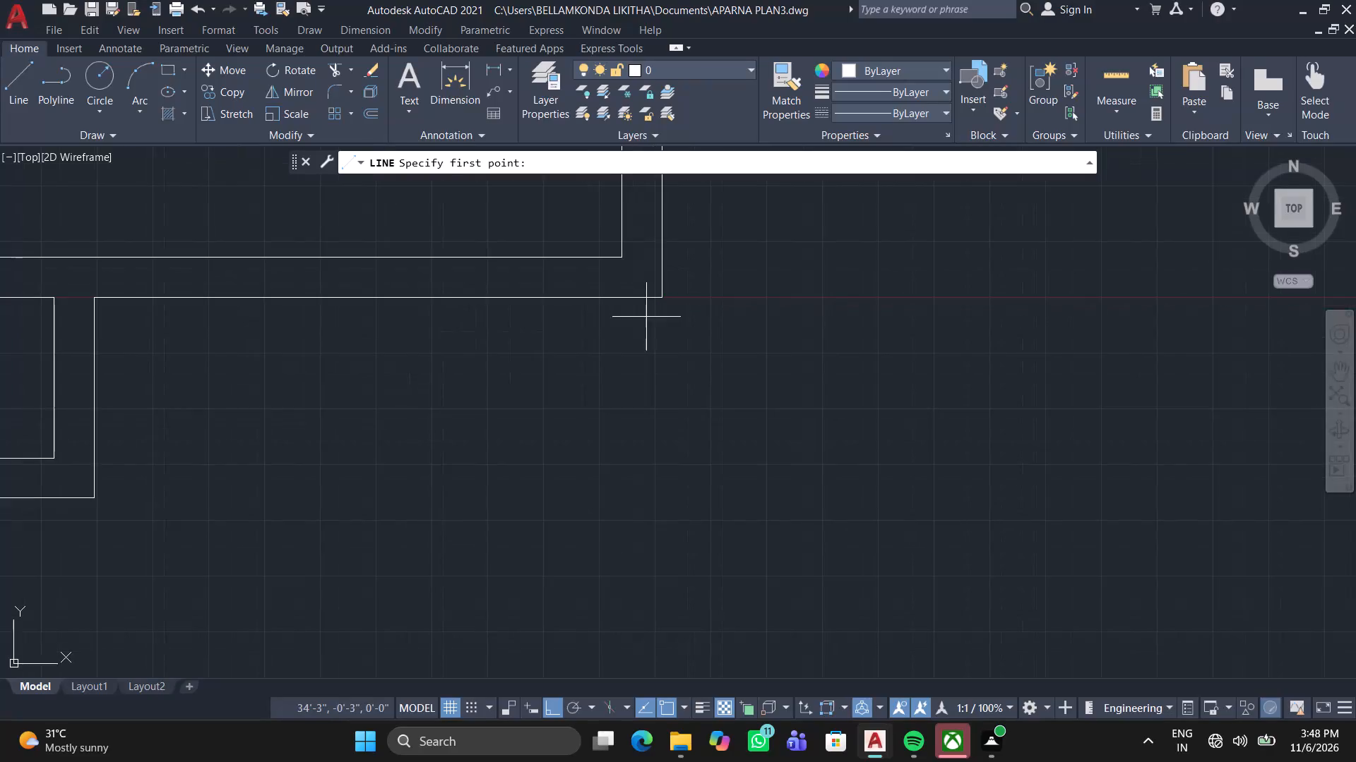
Draw a 9" thick wall stub extending 6'6" down from the plan's lower-right exterior corner, closing it back up to the bottom wall.
middle_drag(648, 337, 650, 453)
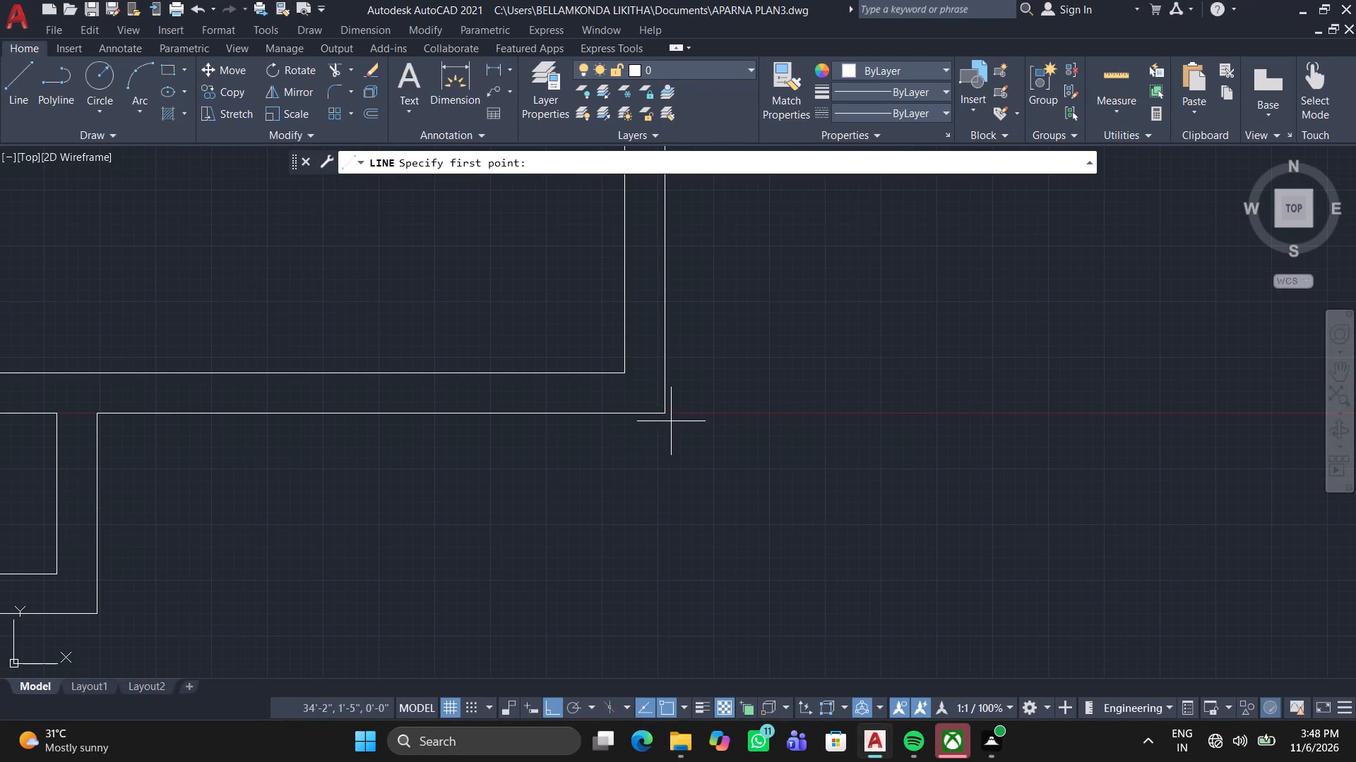
click(667, 410)
scroll(703, 566, down, 1)
middle_drag(703, 569, 682, 402)
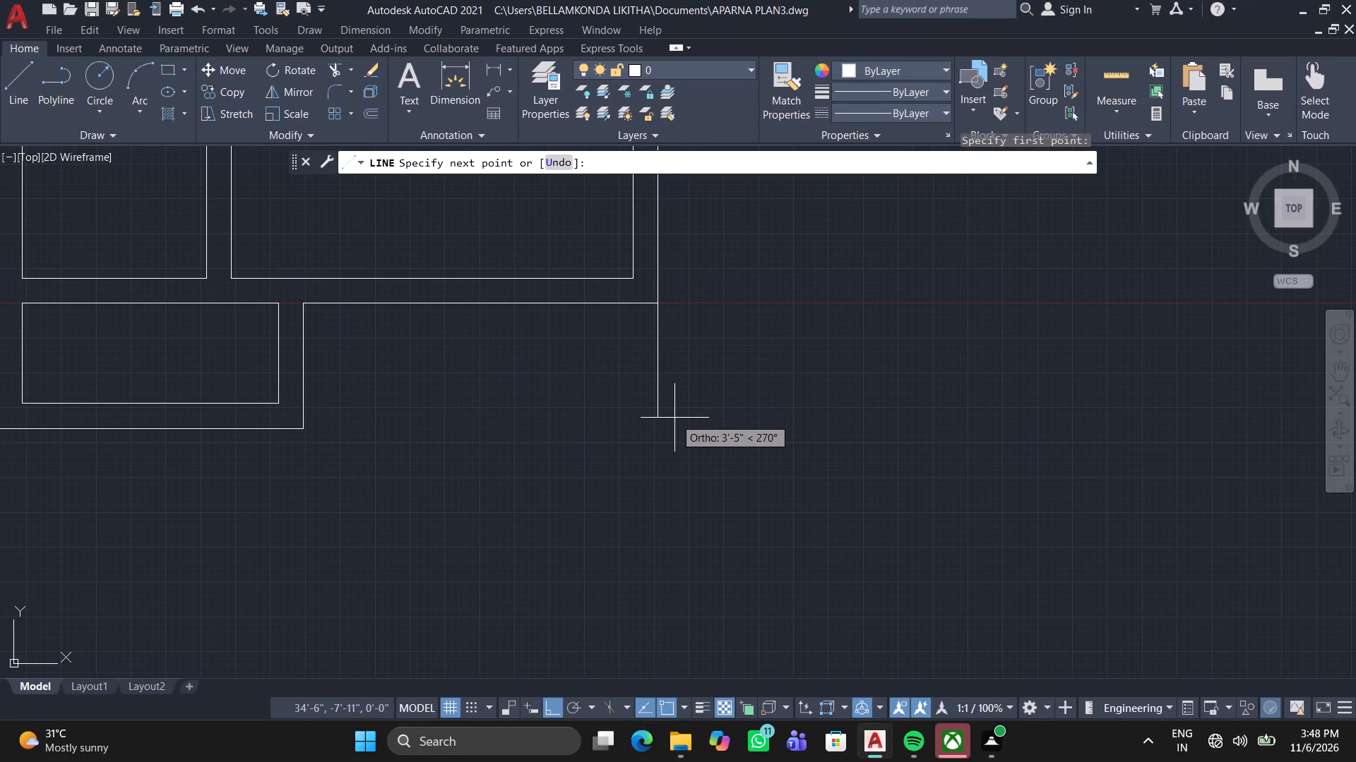
key(6)
key(apostrophe)
key(6)
key(Return)
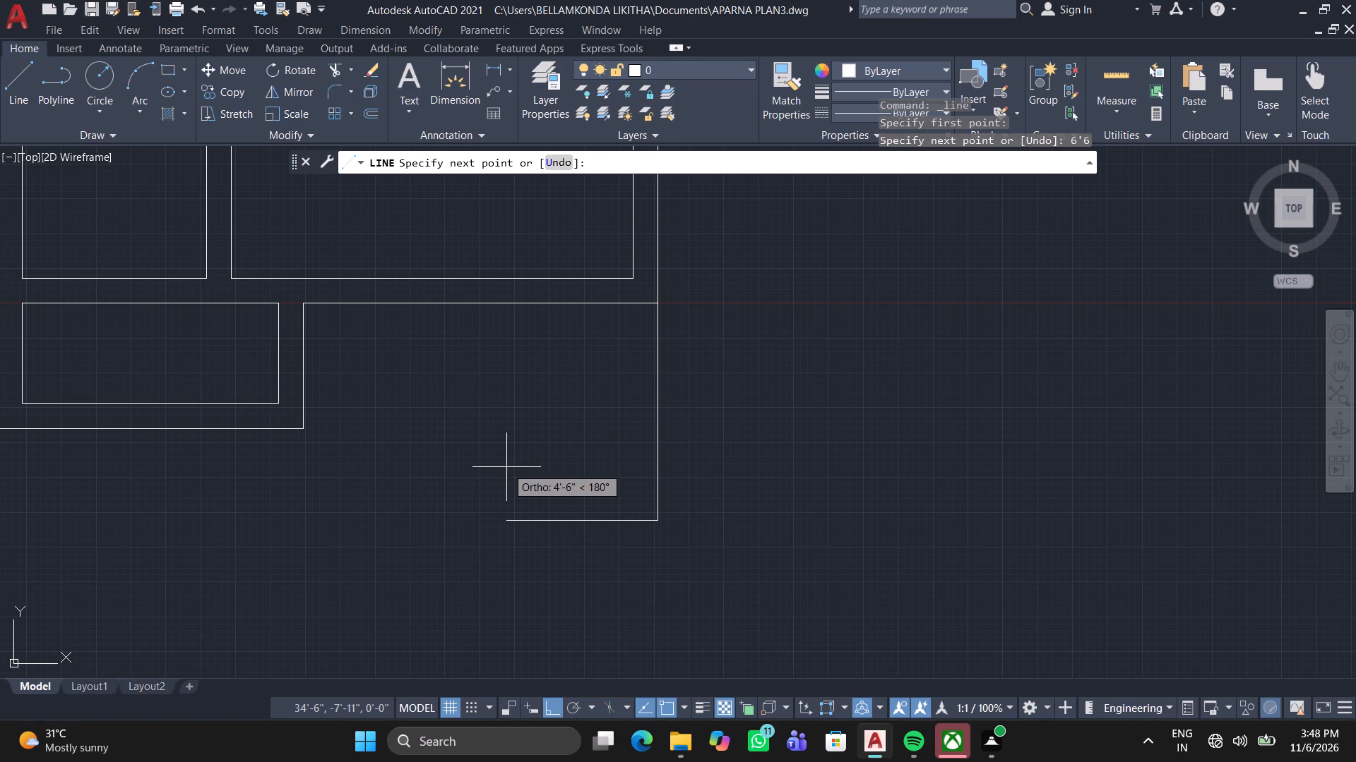
key(9)
key(Return)
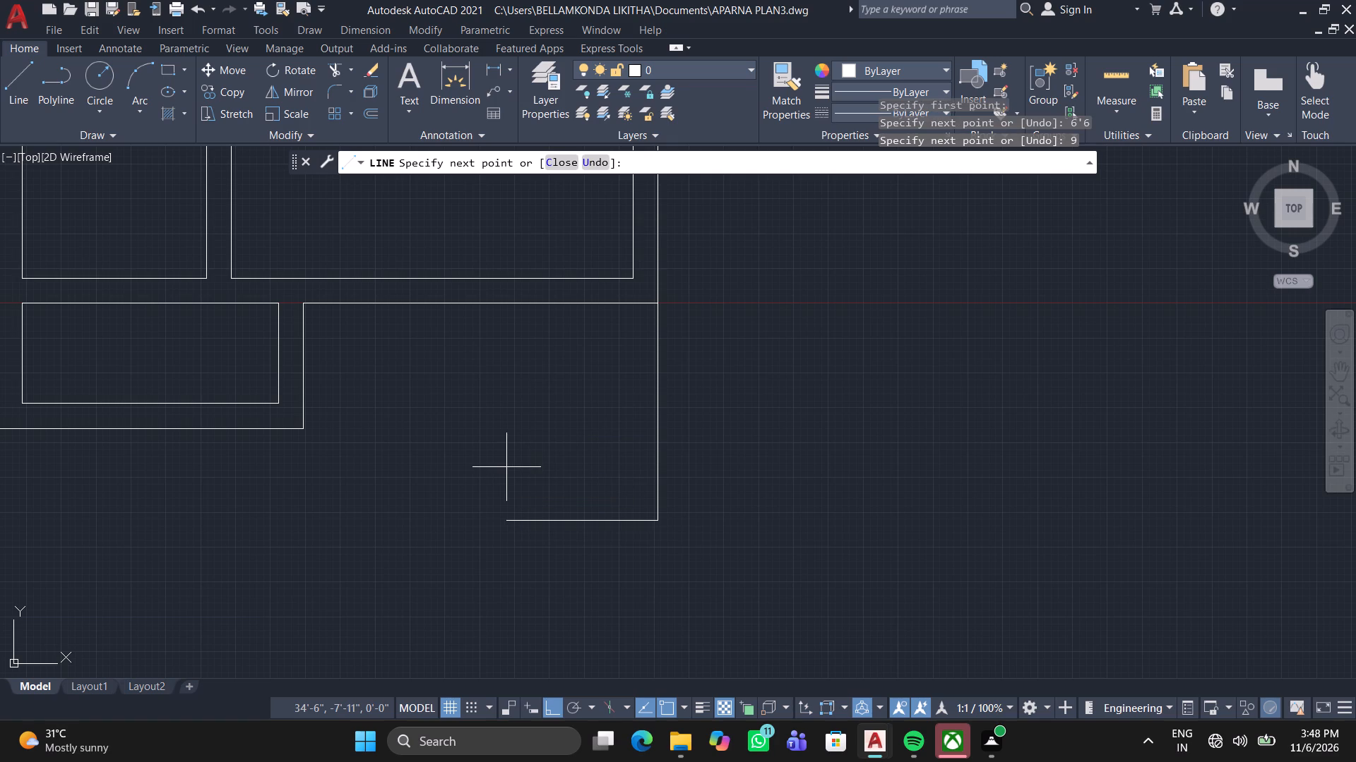
click(638, 303)
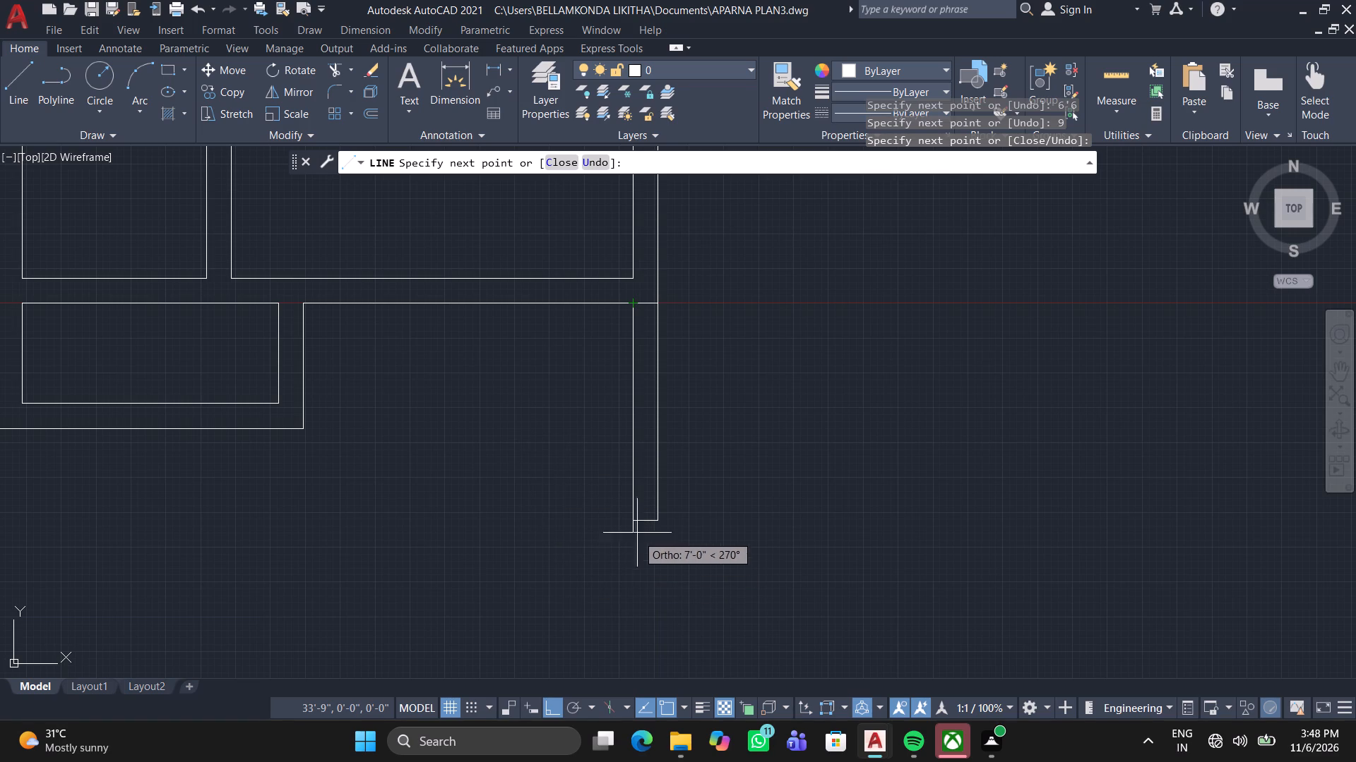
drag(651, 301, 653, 310)
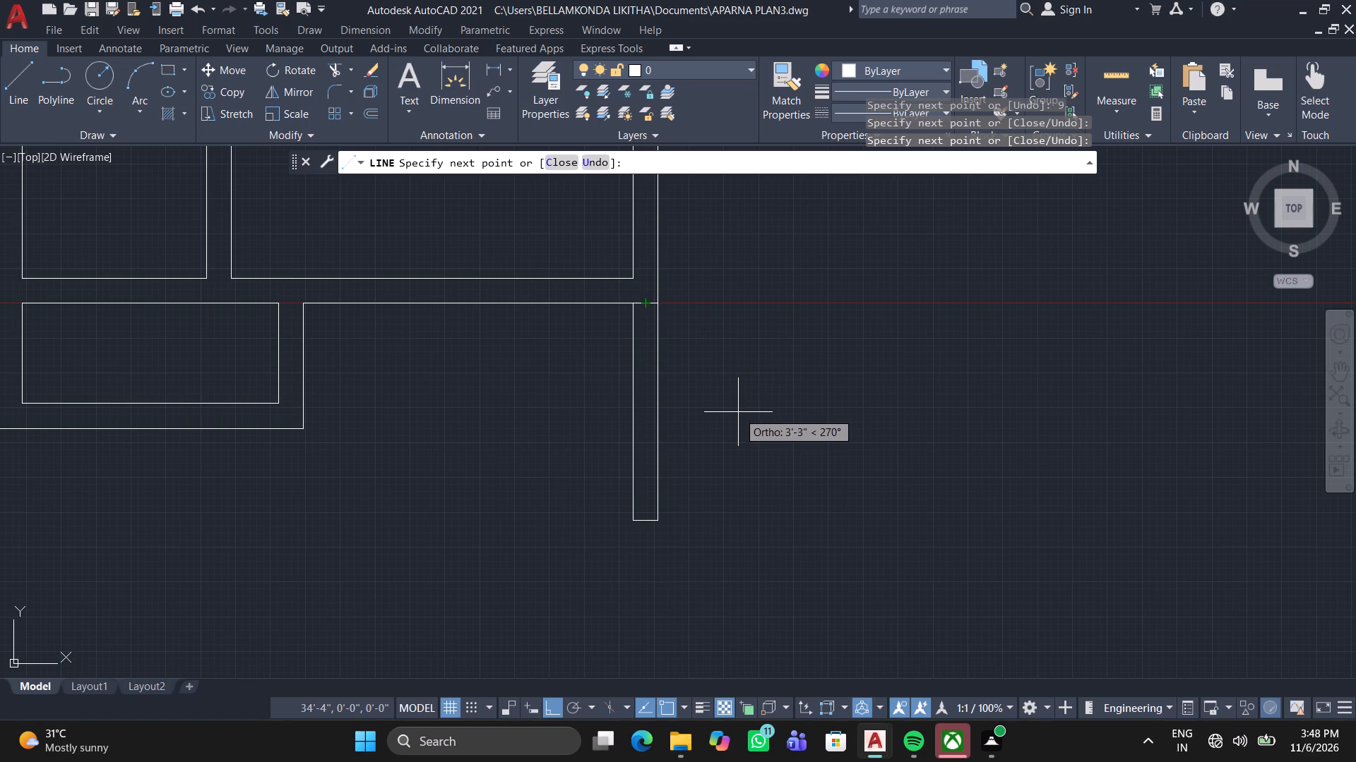
key(space)
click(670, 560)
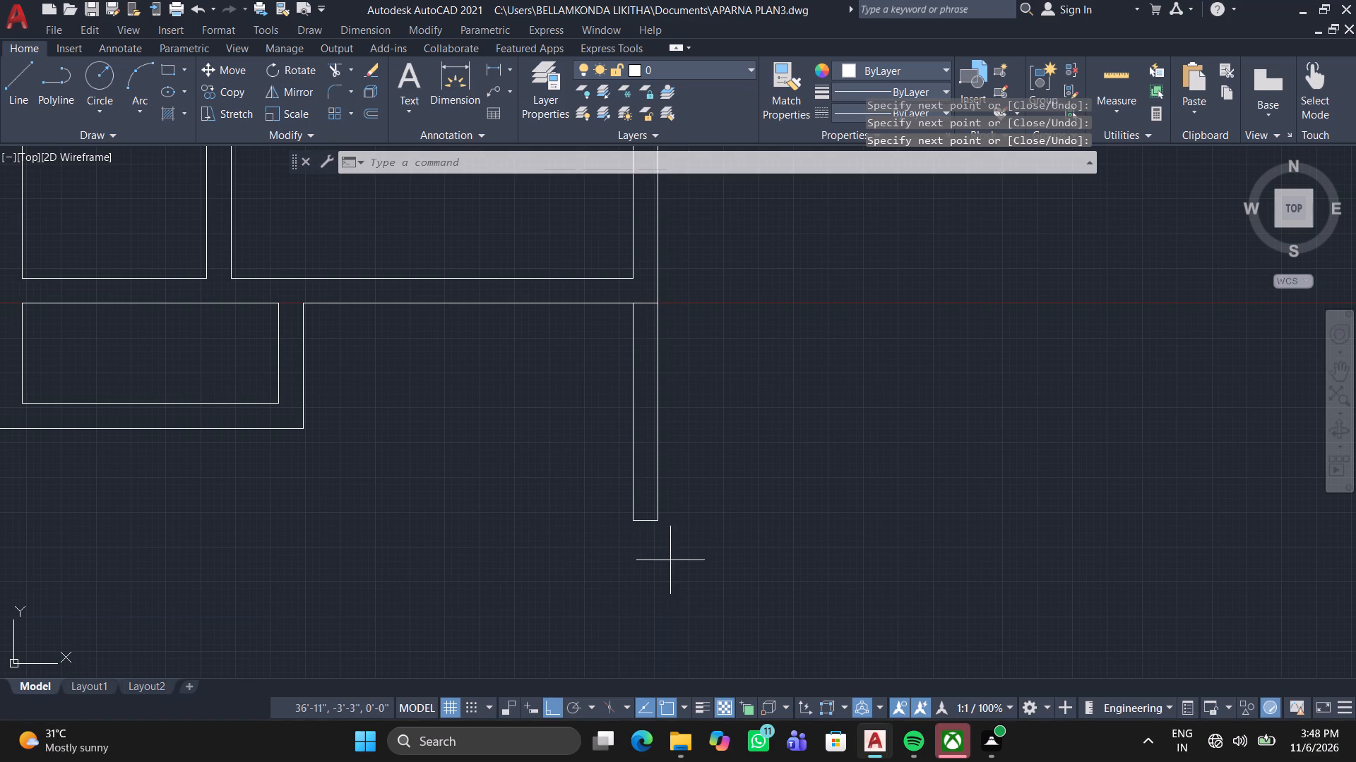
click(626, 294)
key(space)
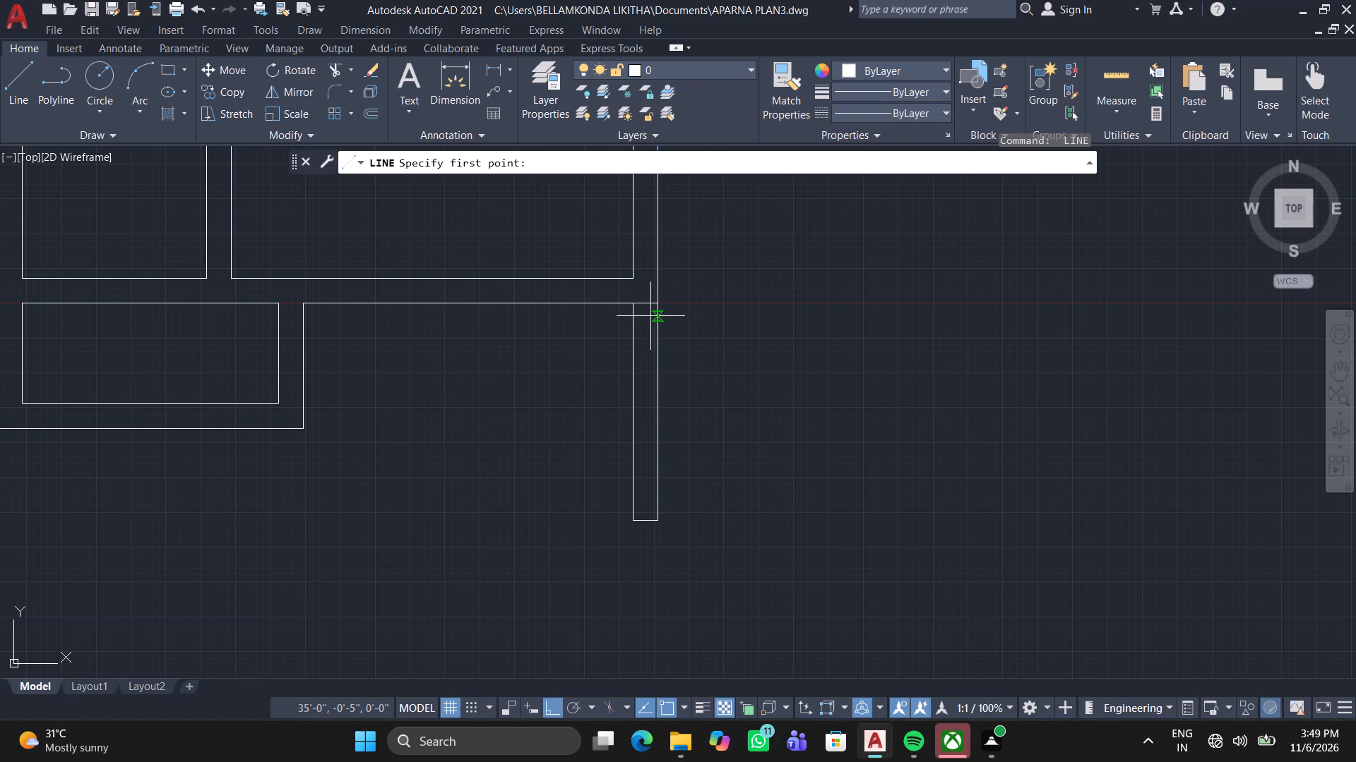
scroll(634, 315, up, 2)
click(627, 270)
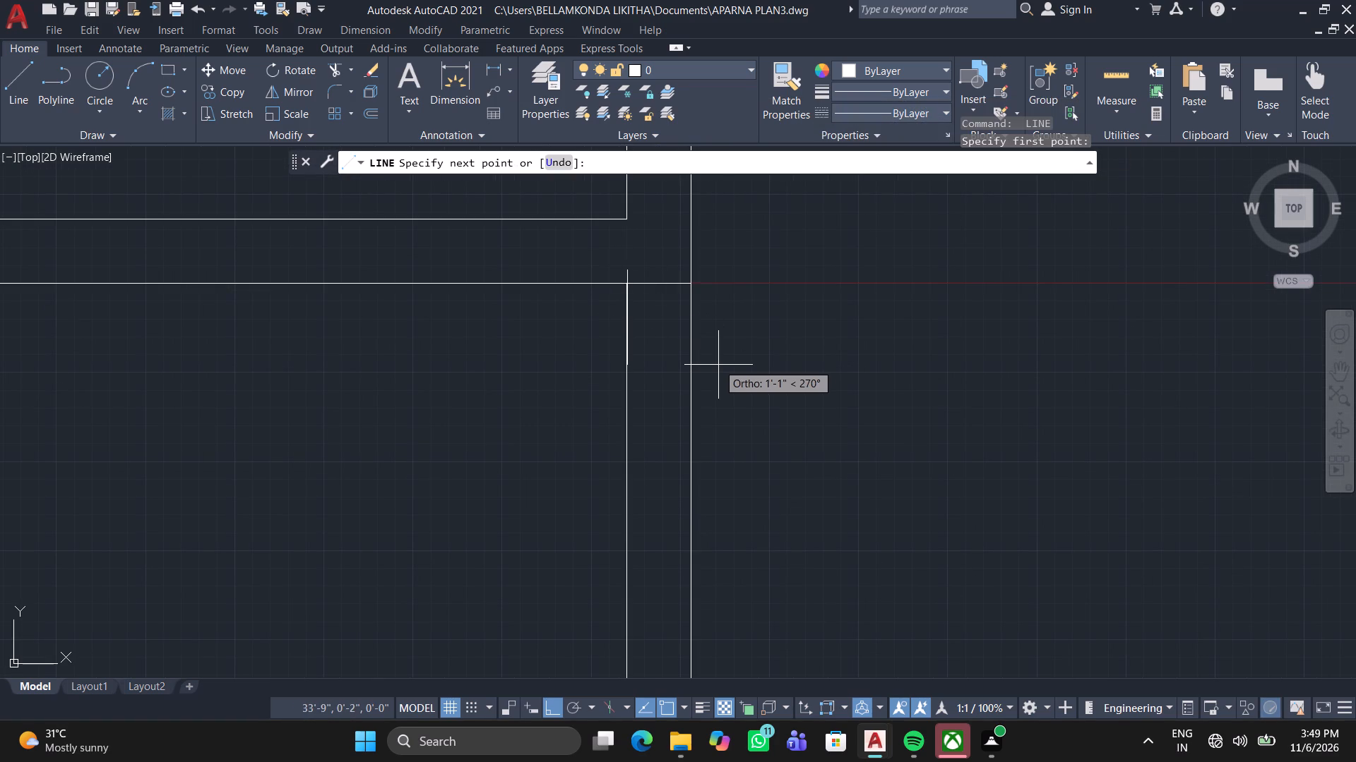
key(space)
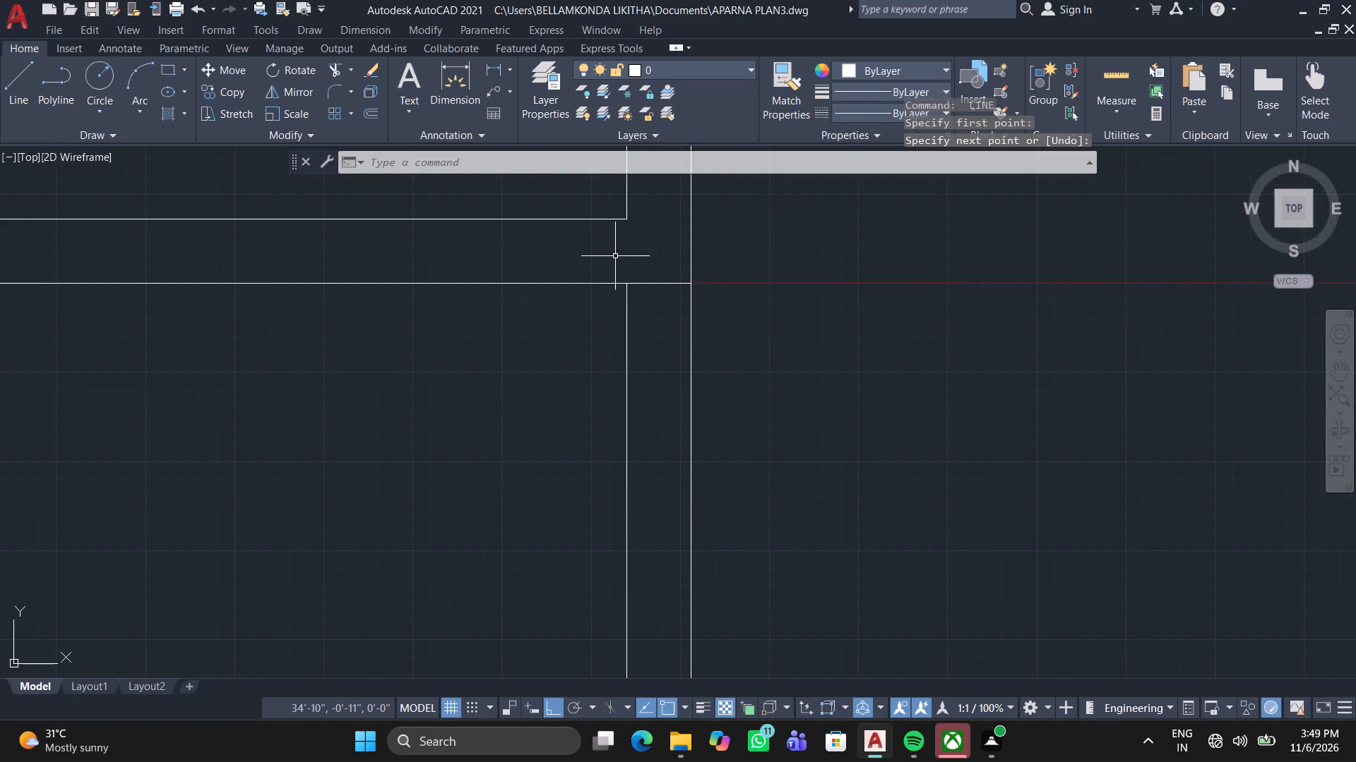
Copy the three lines of the lower-right wall stub straight down, using its upper outer corner as base point and its lower outer corner as destination.
click(612, 262)
middle_drag(725, 401, 769, 119)
scroll(768, 120, down, 1)
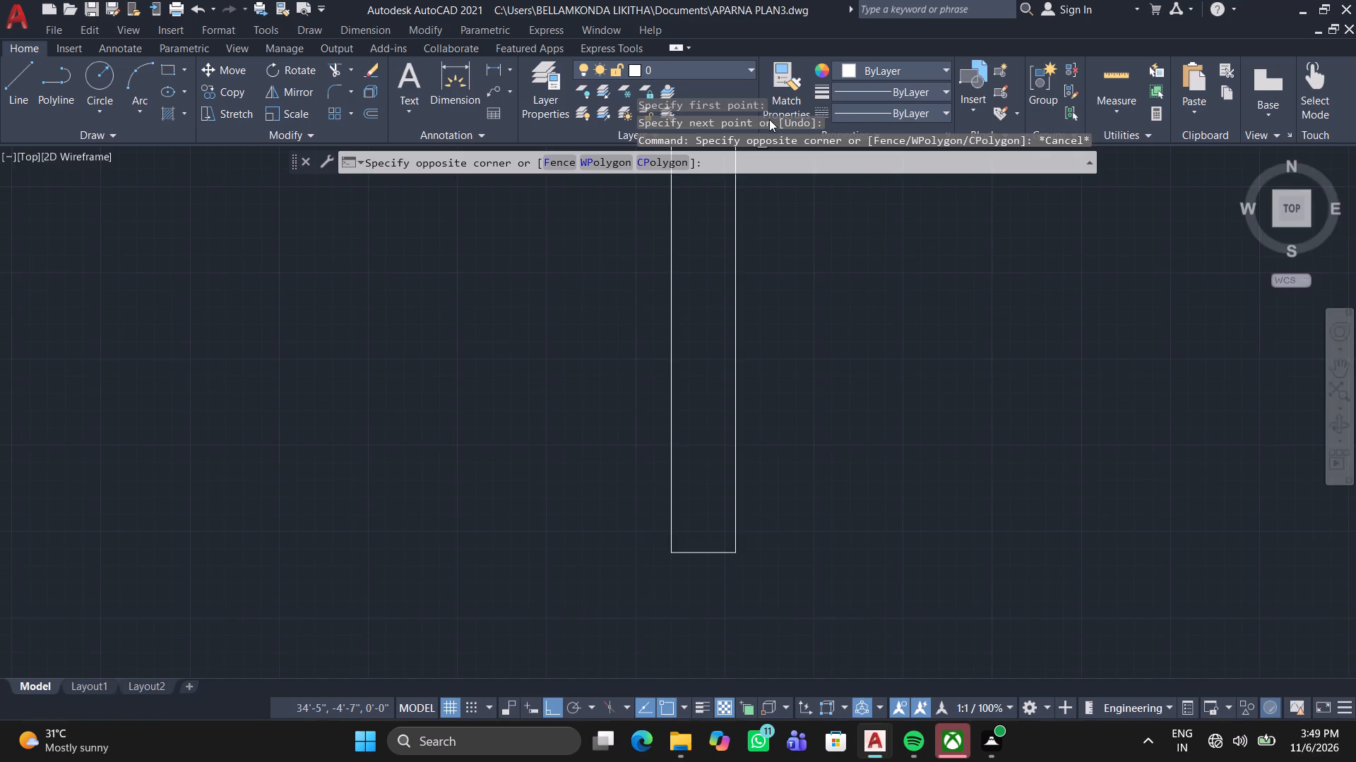
click(784, 612)
scroll(756, 467, down, 2)
middle_drag(756, 468, 713, 564)
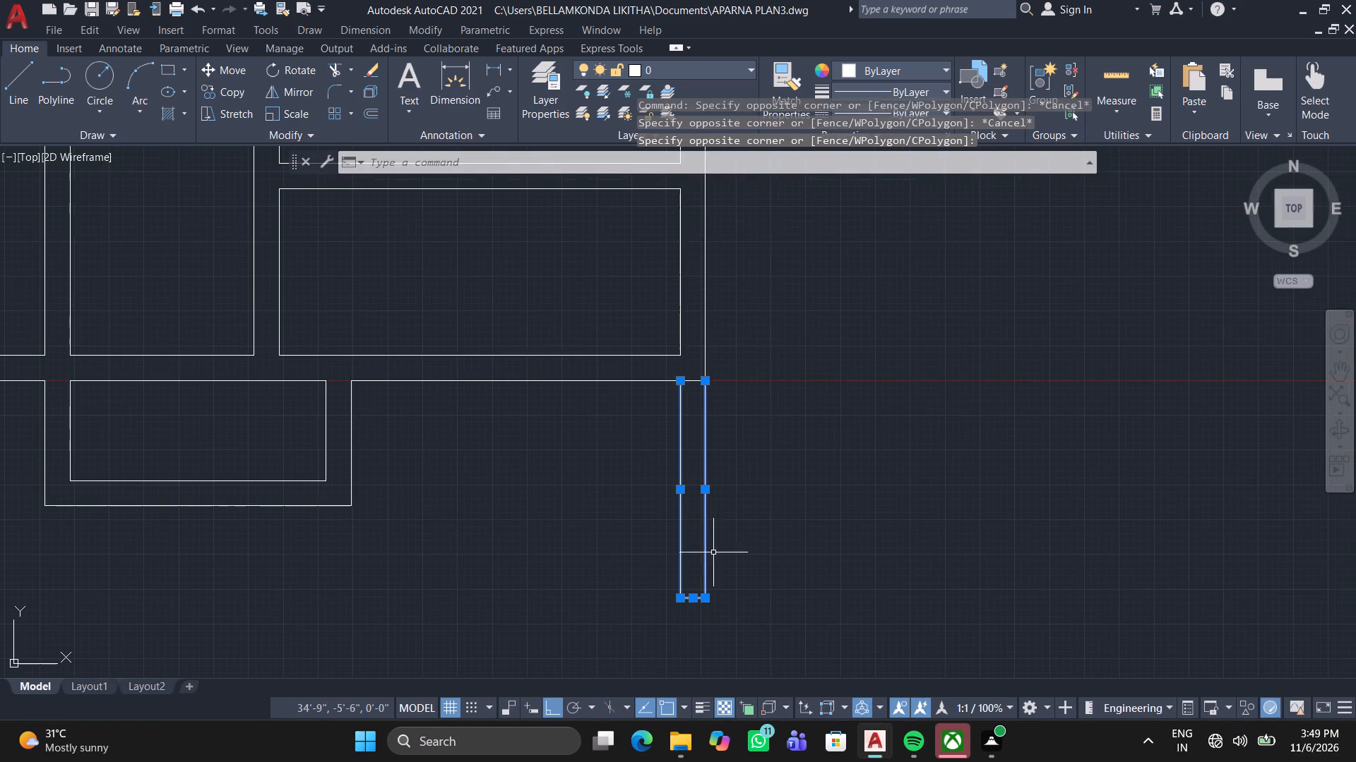
right_click(762, 461)
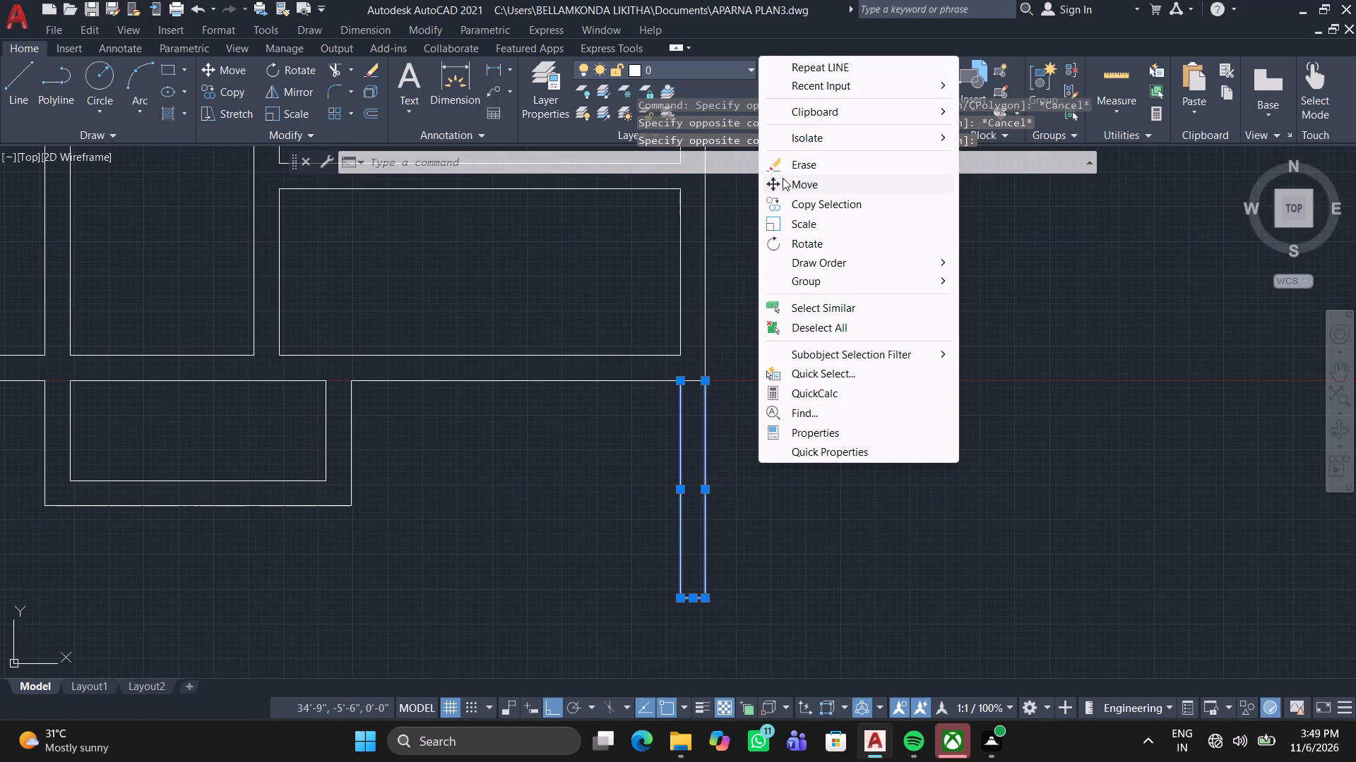
click(808, 203)
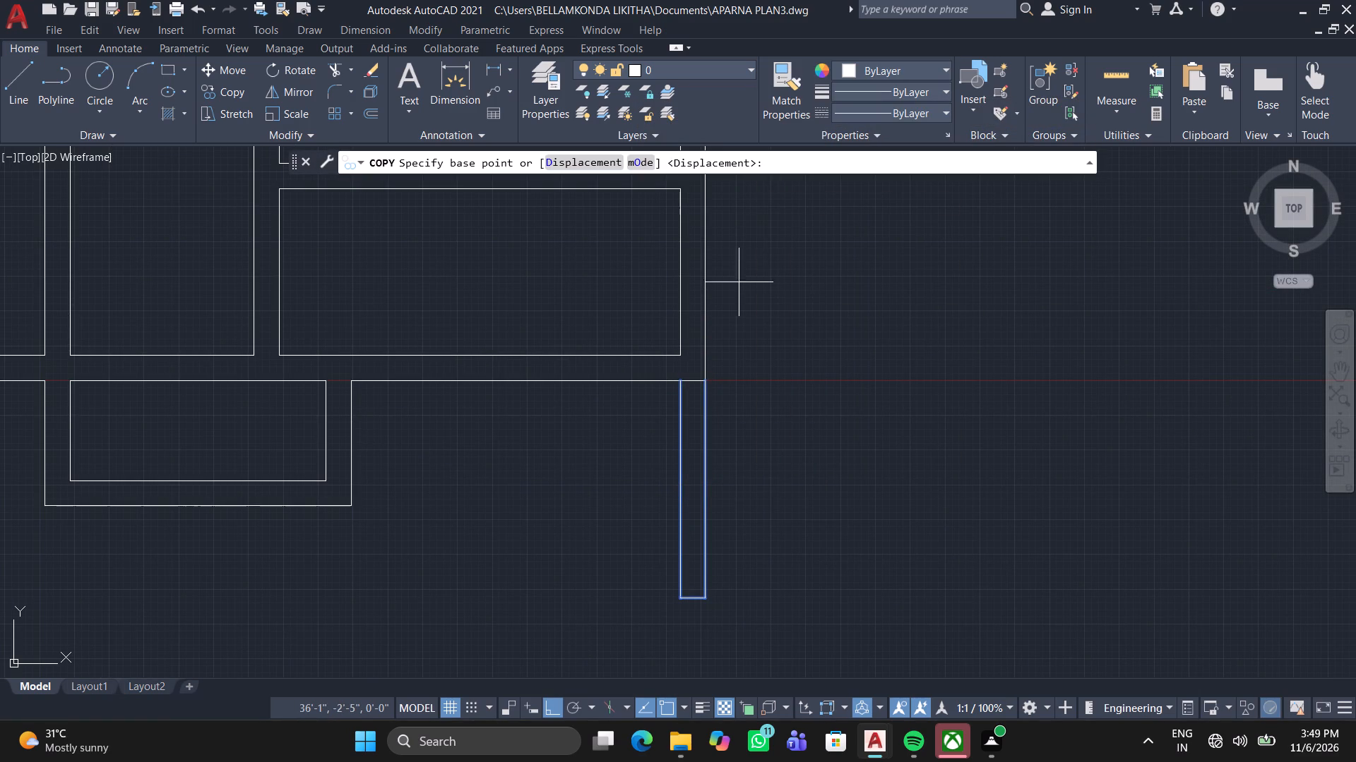
click(706, 385)
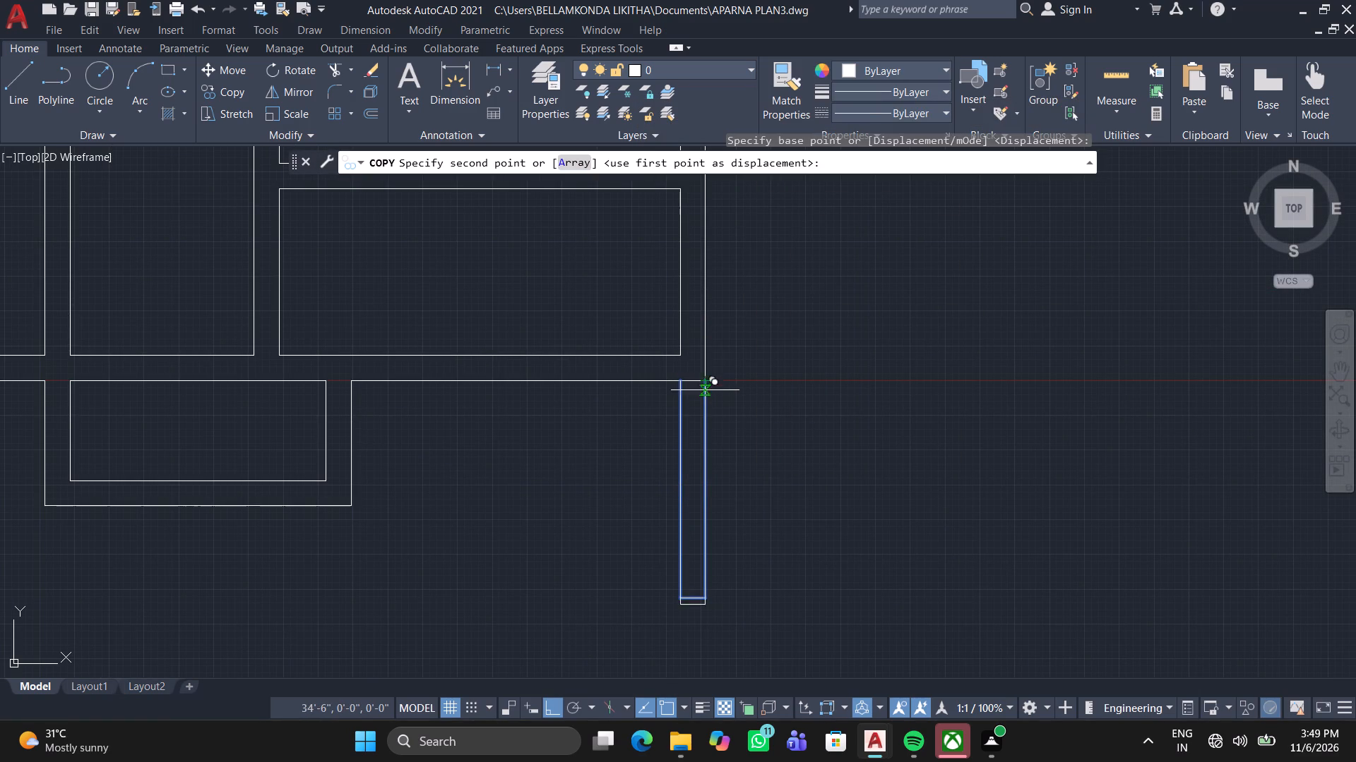
scroll(726, 459, down, 1)
middle_drag(725, 465, 708, 342)
scroll(693, 440, up, 3)
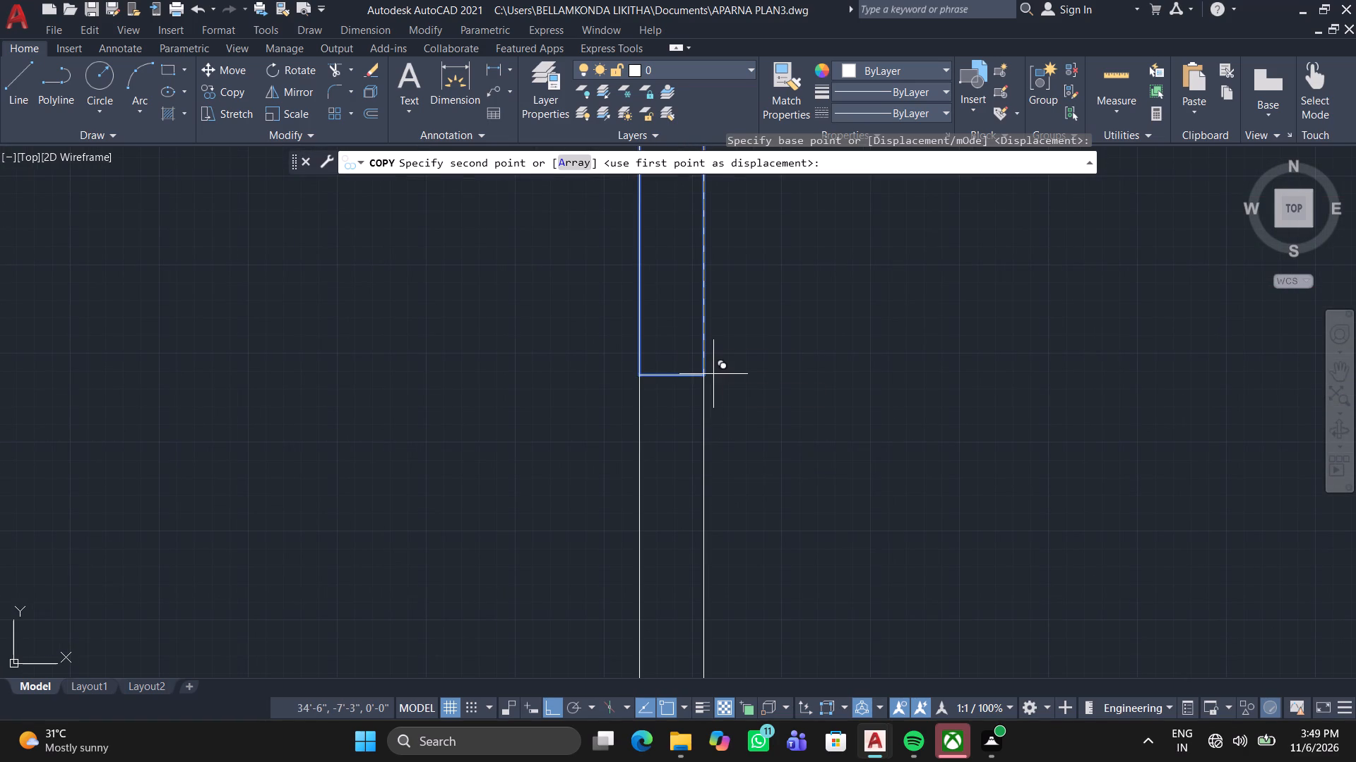
click(712, 375)
scroll(843, 328, down, 2)
middle_click(840, 339)
scroll(838, 343, down, 1)
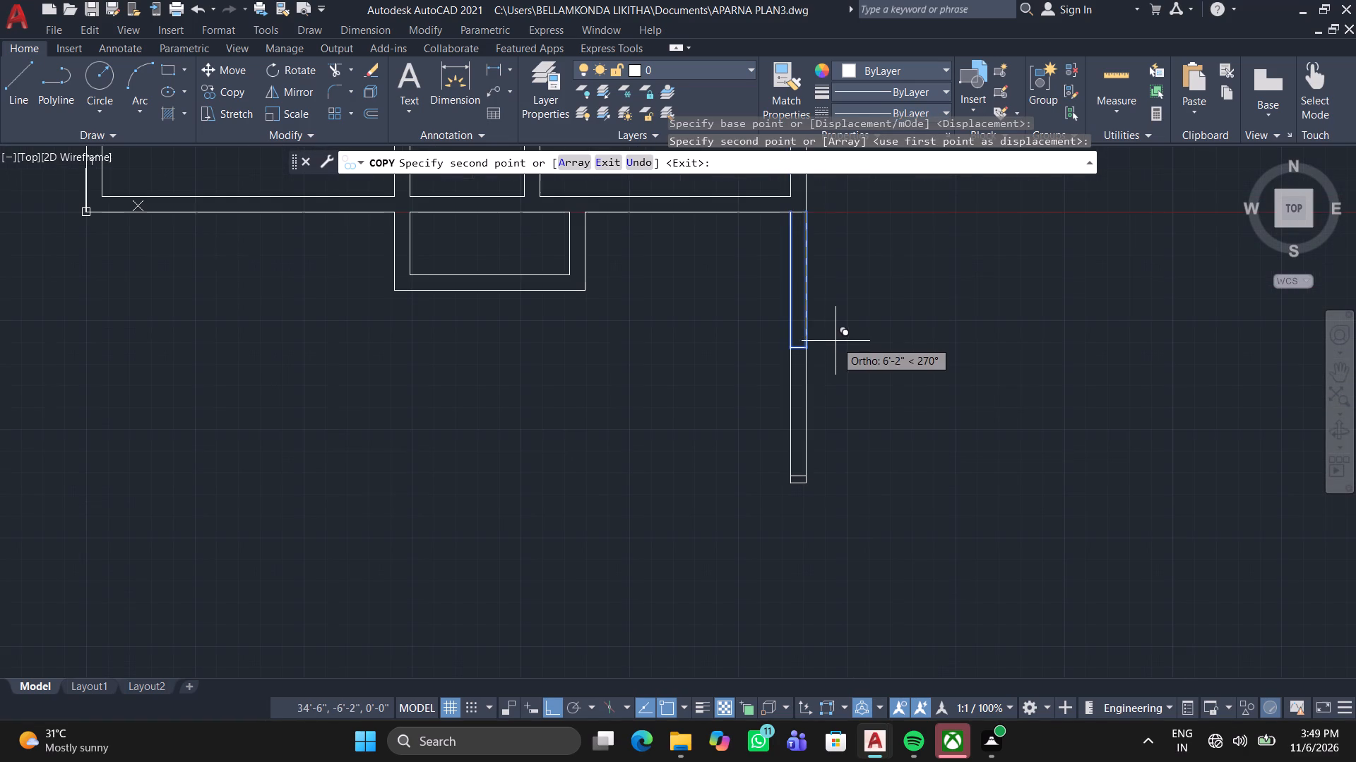
key(space)
Draw a horizontal line about 40'9" long from the extended stub's lower outer corner, running below the plan past its left wall.
middle_drag(695, 356, 733, 283)
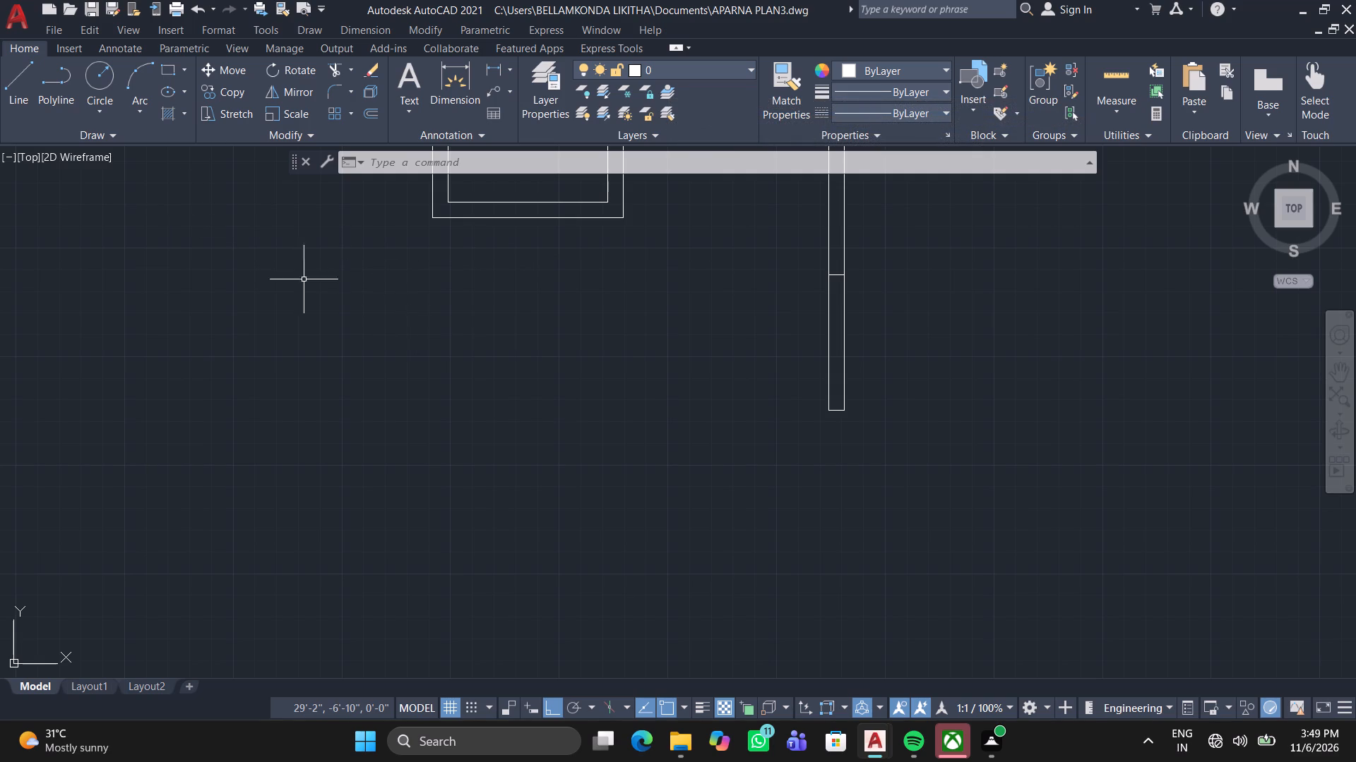
click(29, 81)
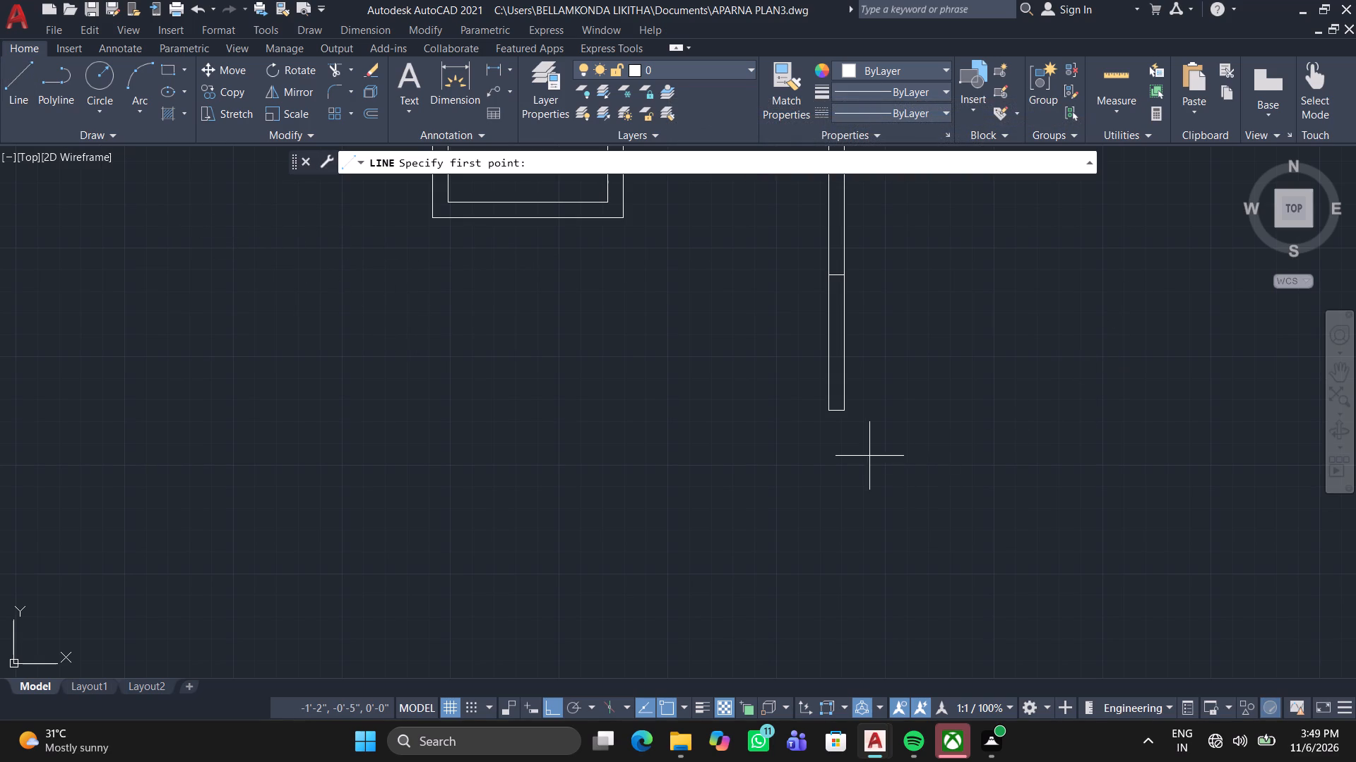
click(847, 406)
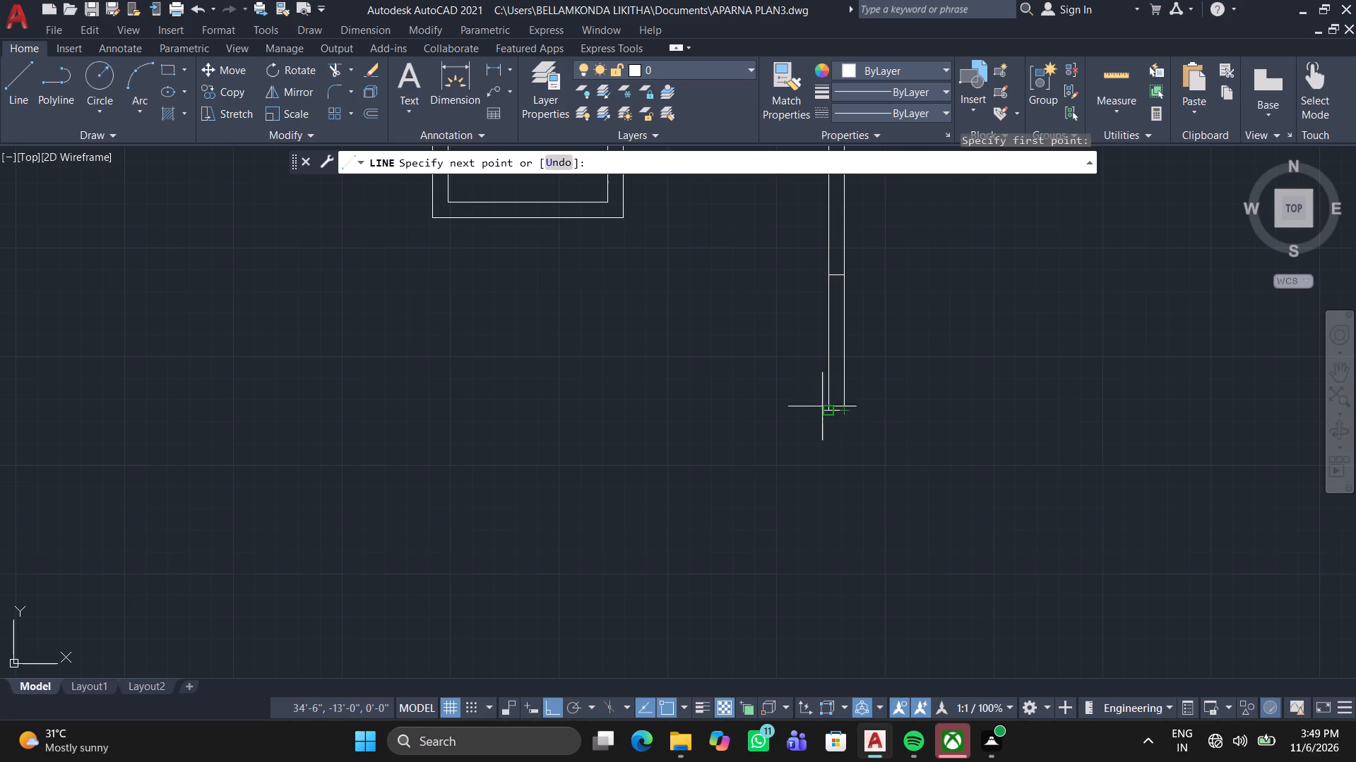
scroll(792, 417, down, 3)
middle_click(706, 435)
click(551, 434)
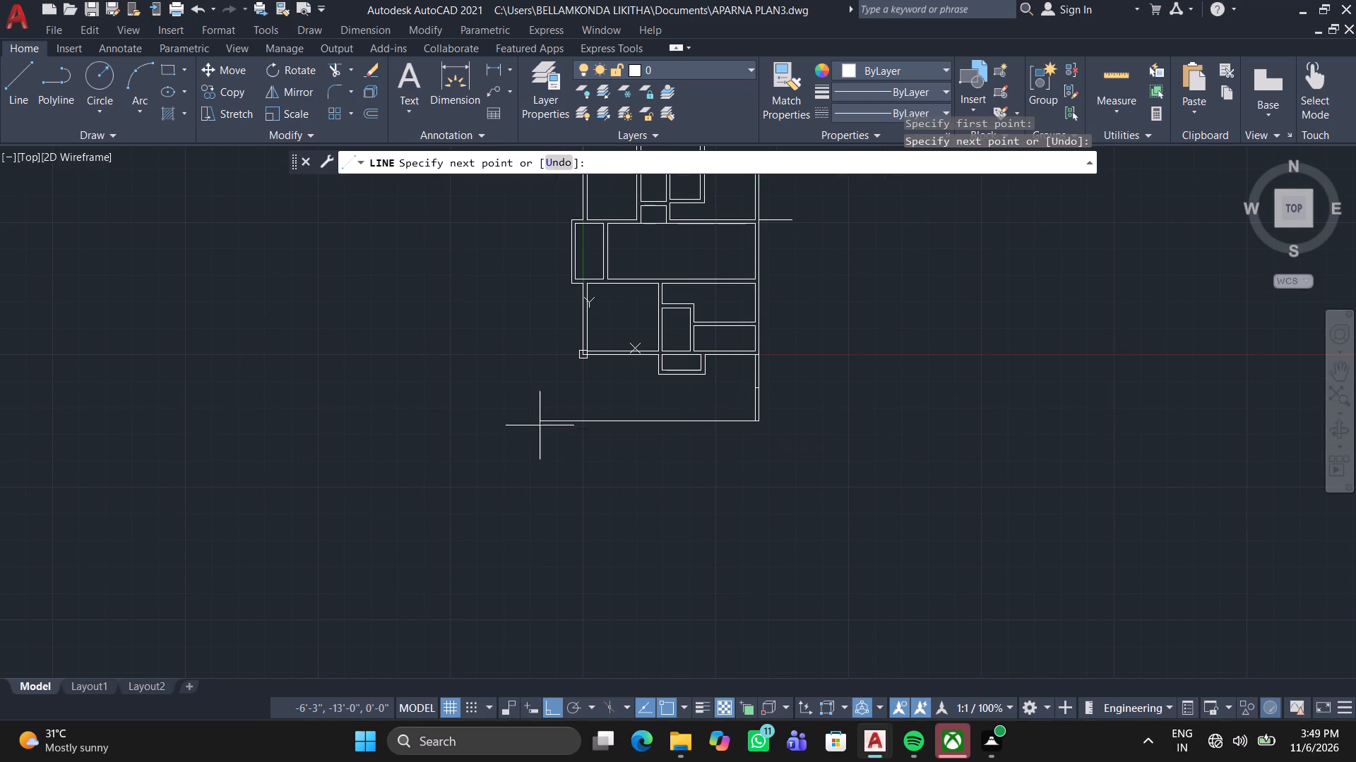
key(space)
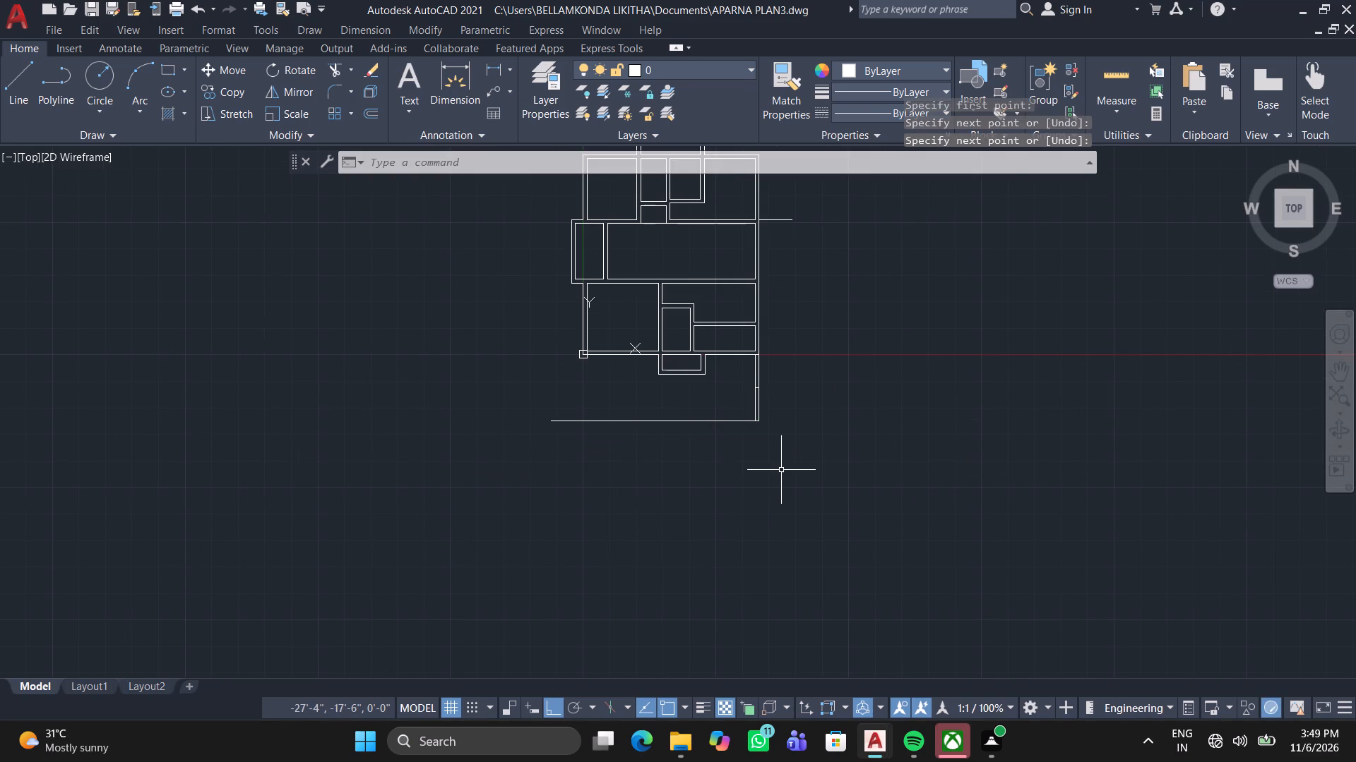
Draw a vertical line about 41'8" long straight down from the extended stub's lower outer corner.
scroll(781, 470, up, 2)
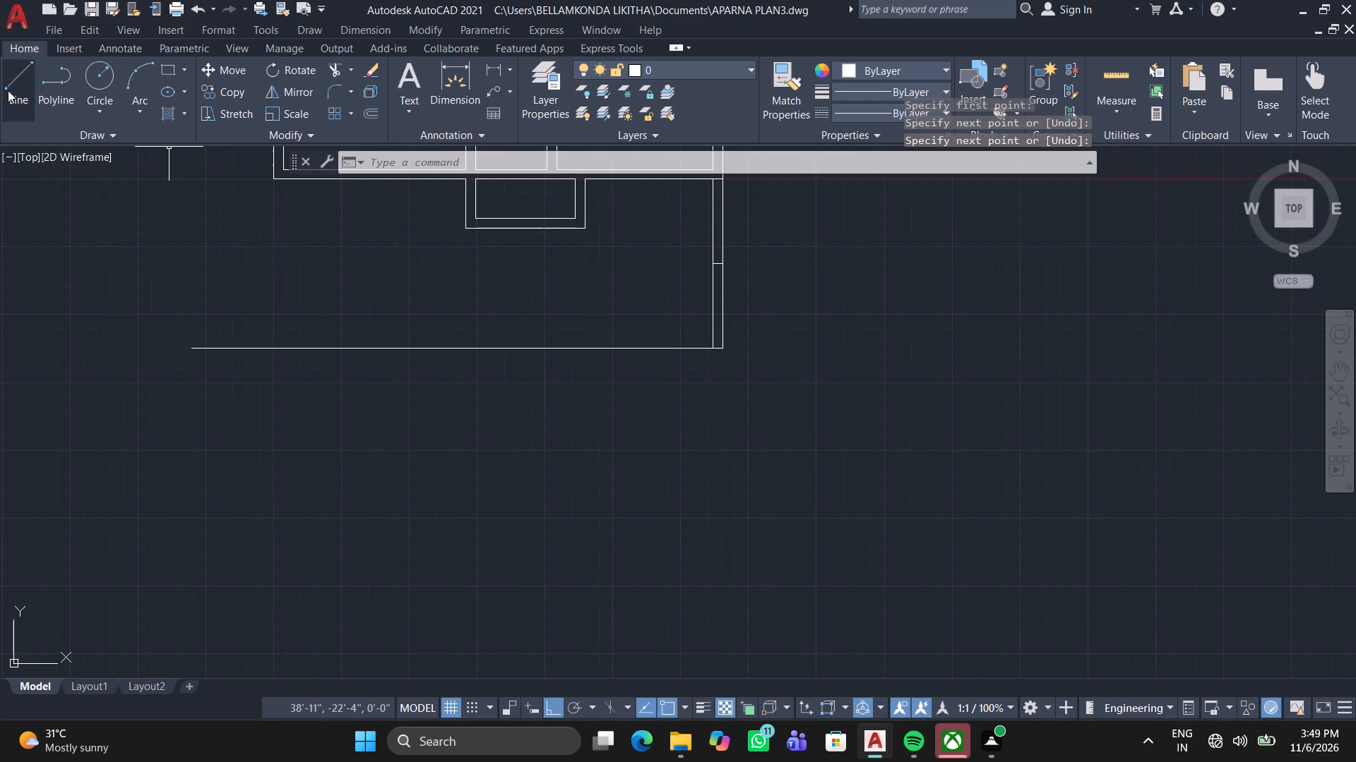
click(8, 90)
click(726, 353)
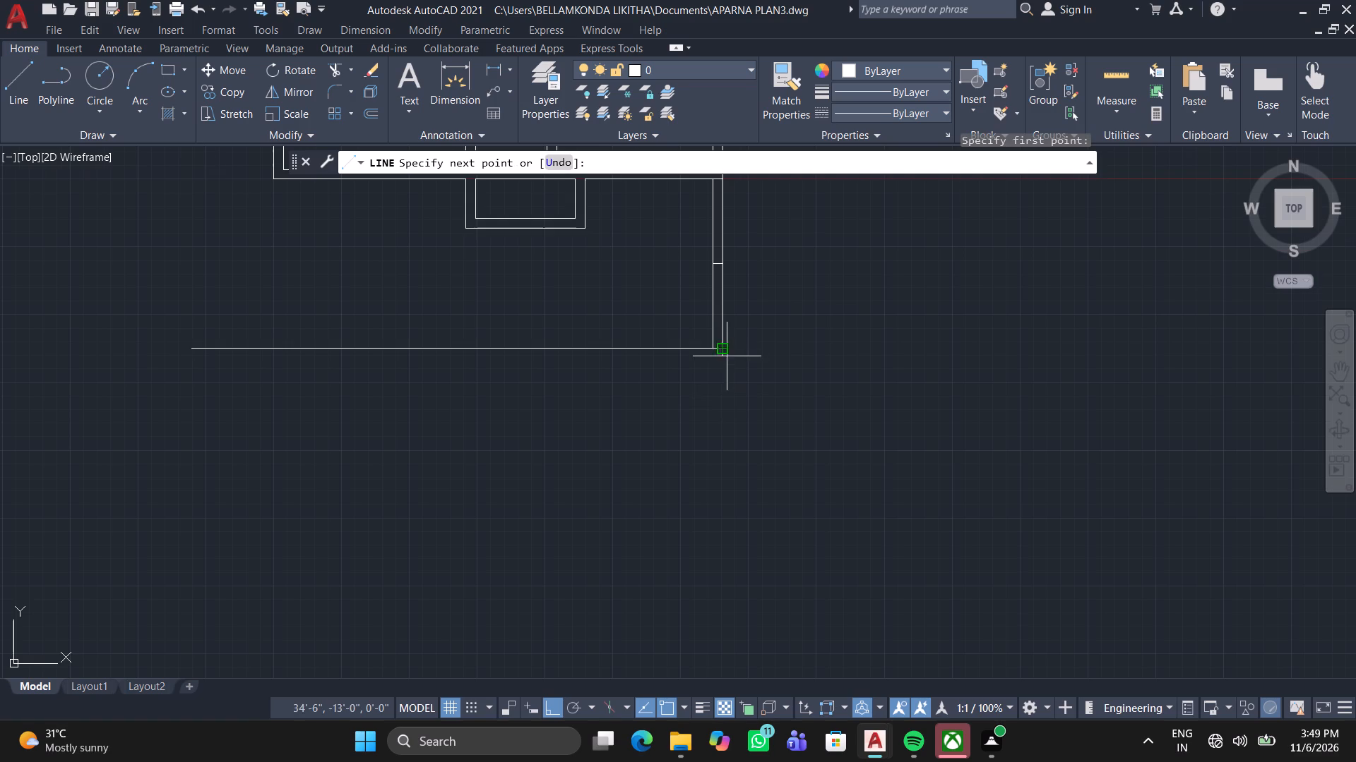
scroll(726, 368, down, 2)
middle_drag(720, 393, 710, 423)
scroll(780, 541, down, 1)
middle_drag(780, 541, 766, 513)
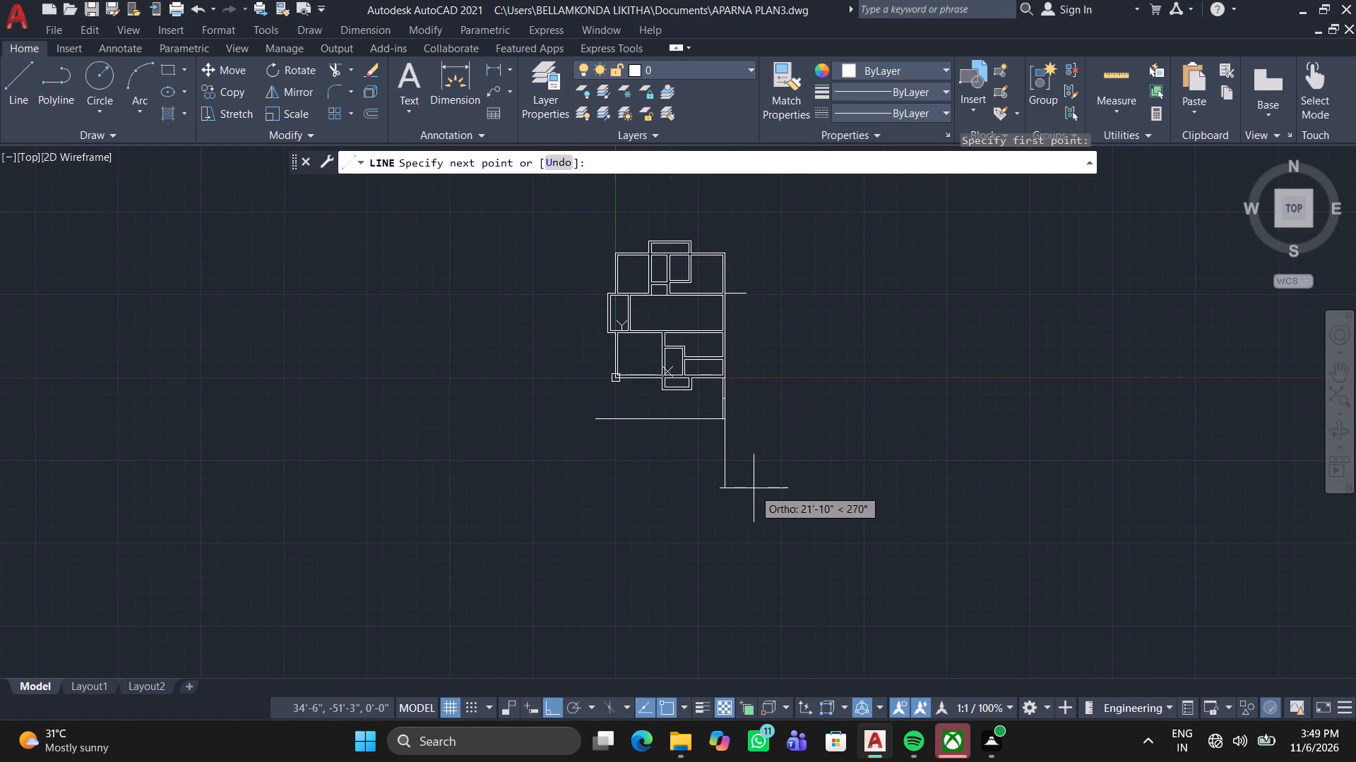
scroll(722, 595, up, 1)
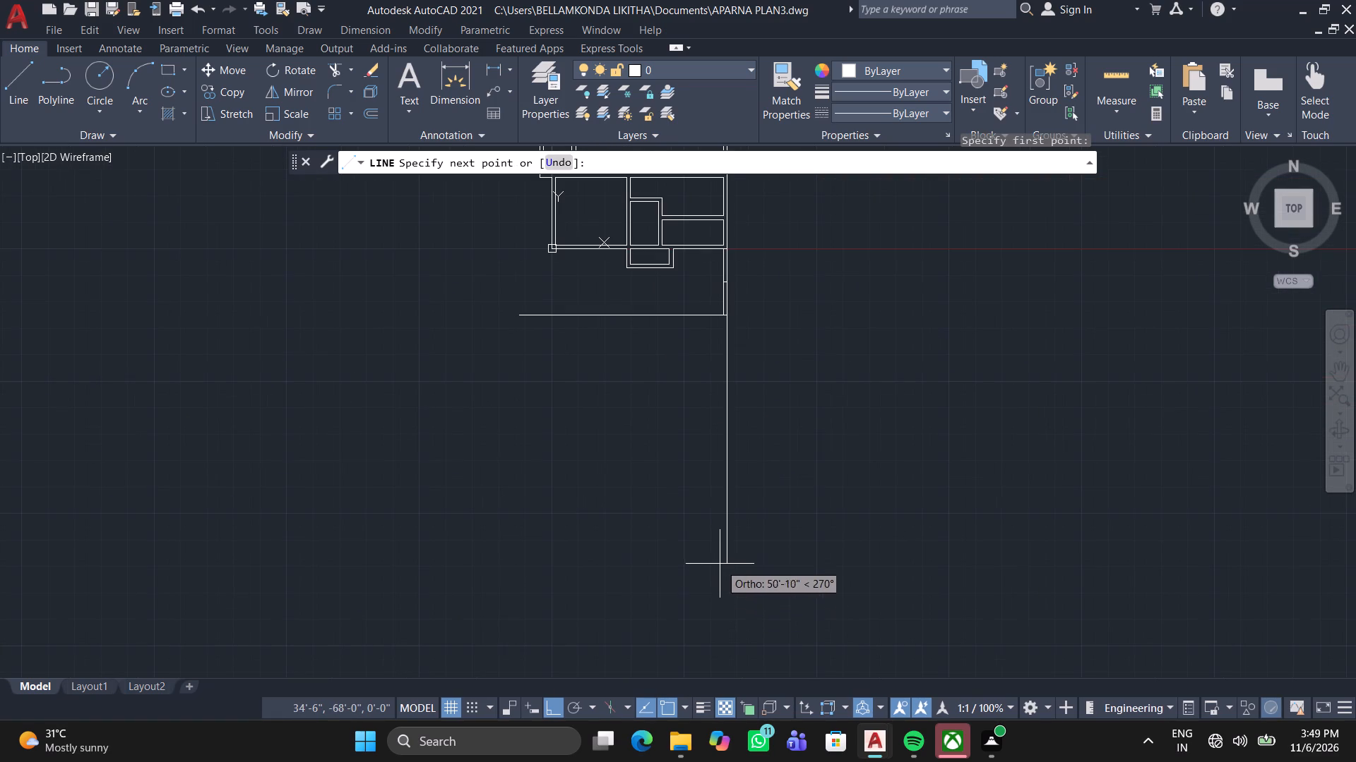
click(714, 527)
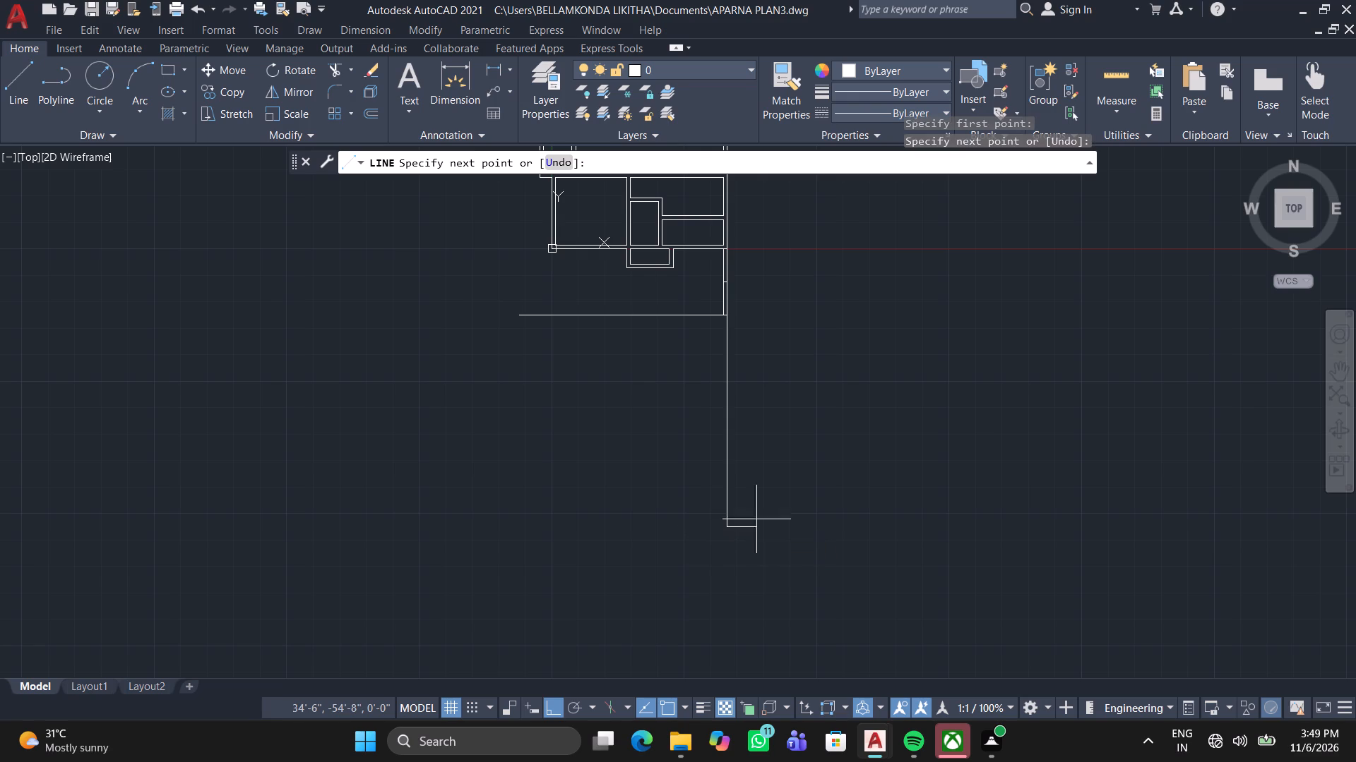
key(space)
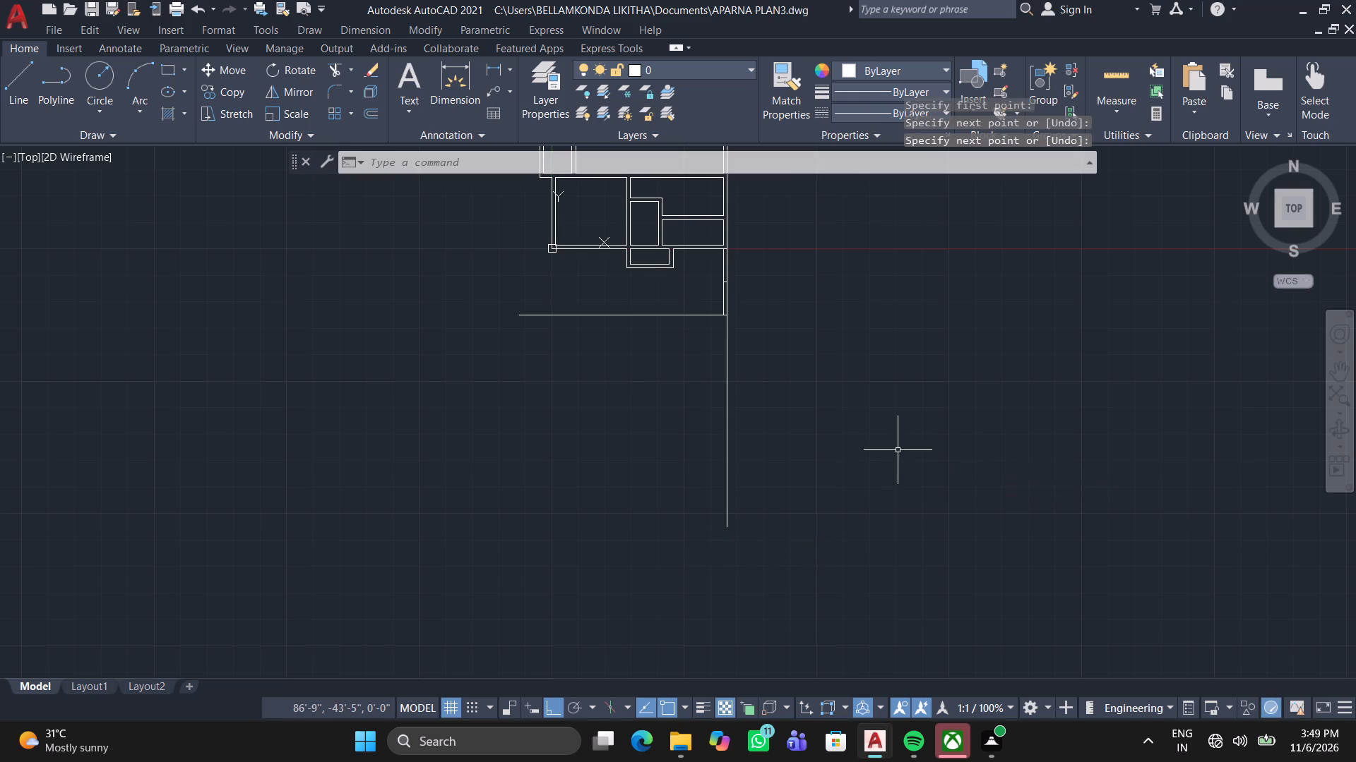
Offset the long horizontal line below the plan 9" downward.
scroll(586, 385, up, 1)
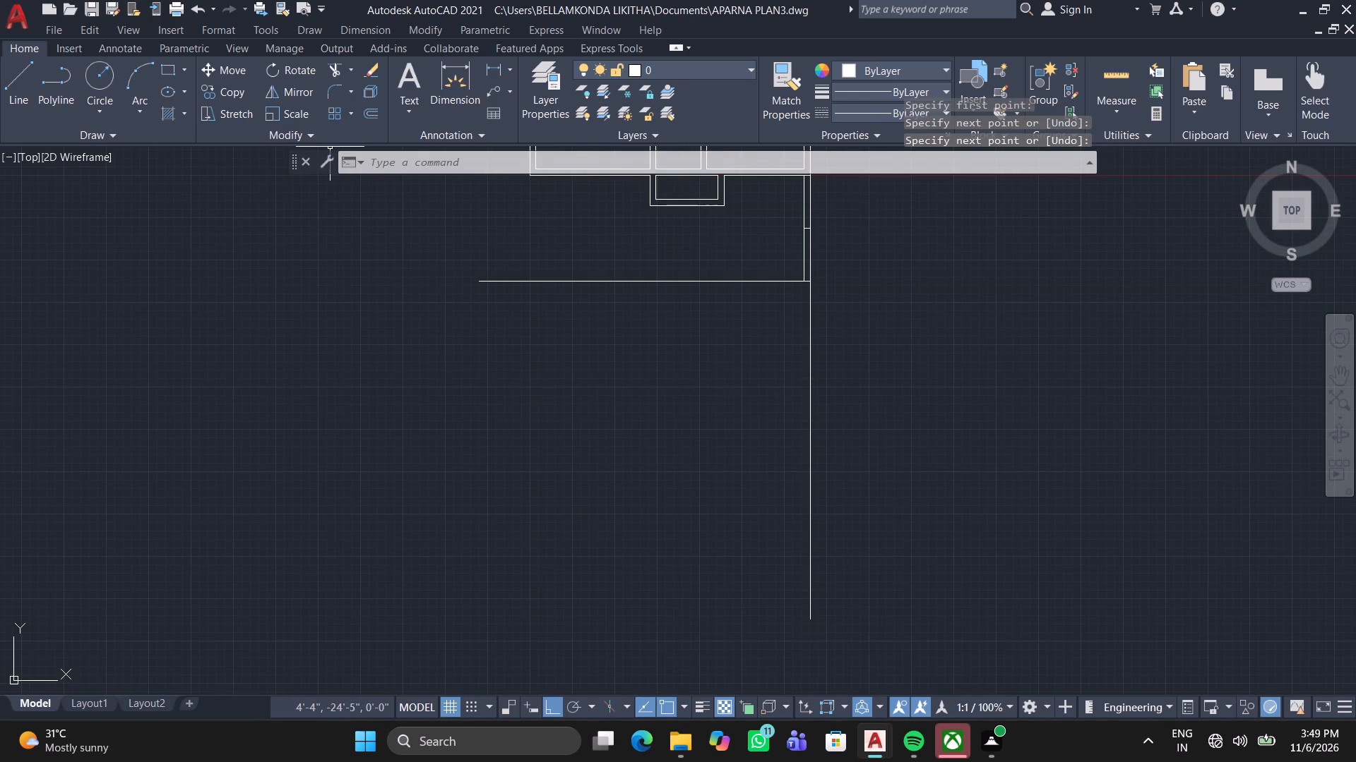
click(380, 118)
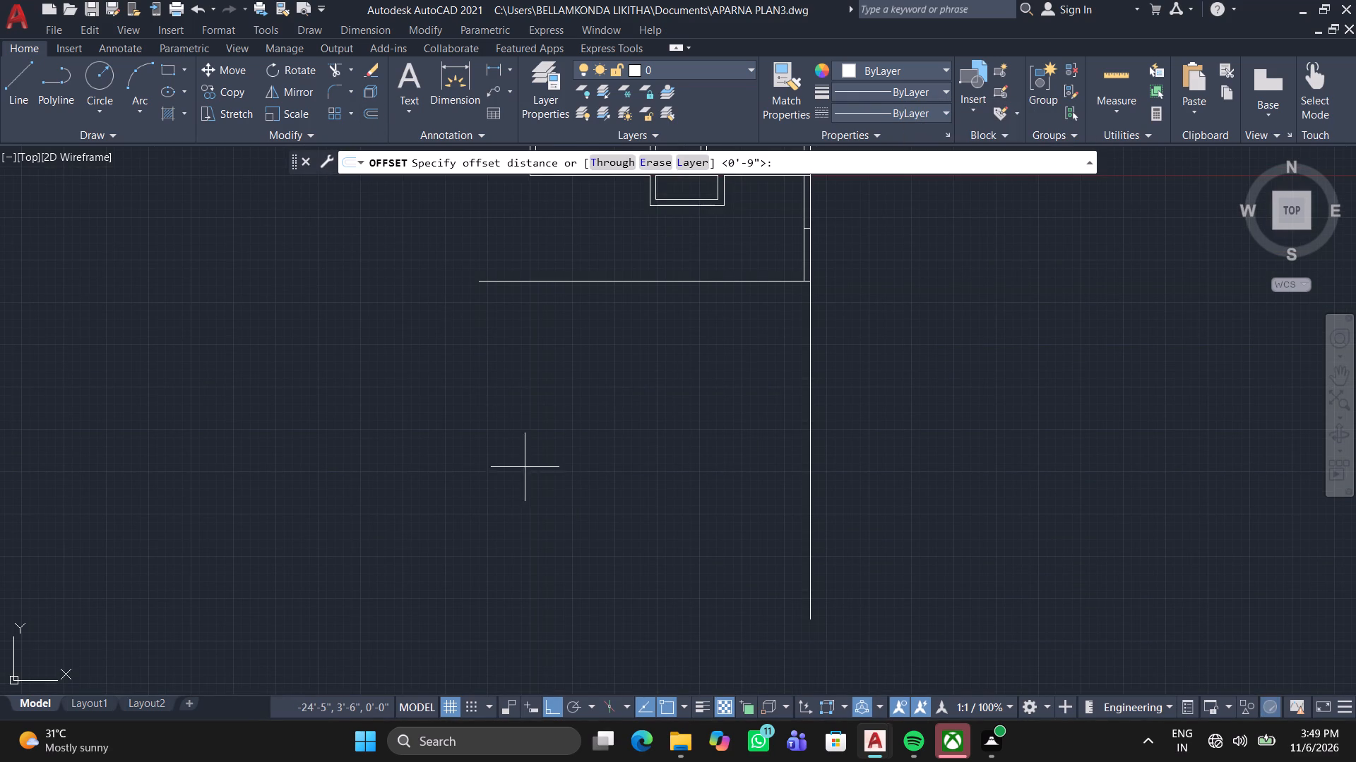
key(space)
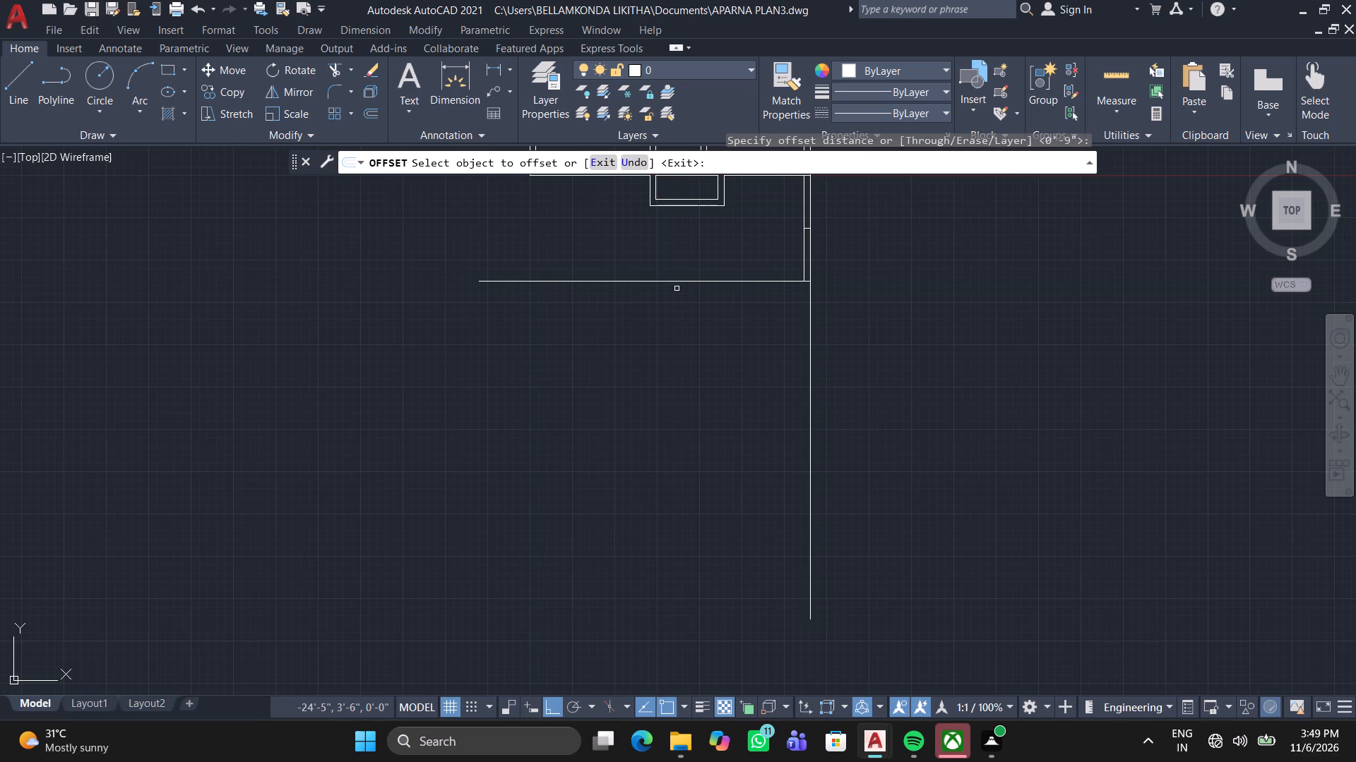
double_click(694, 282)
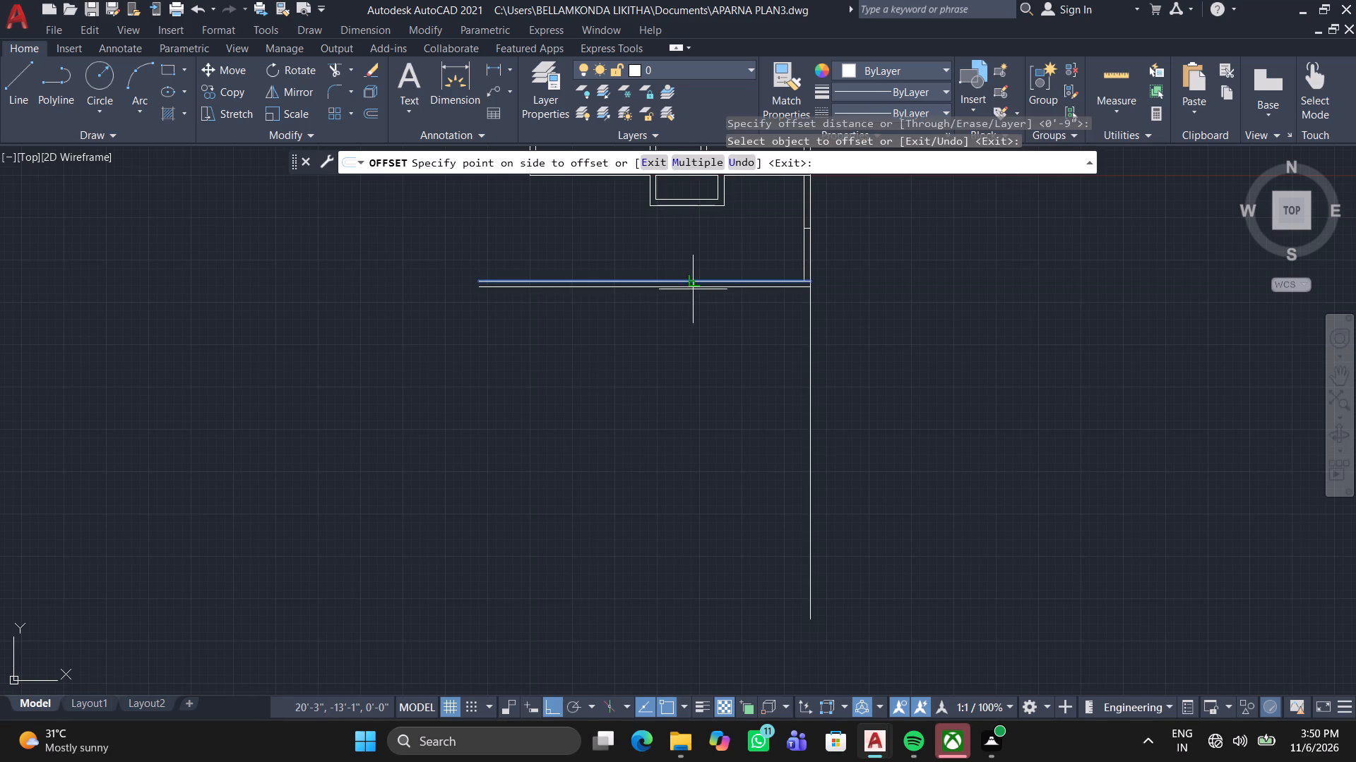
click(694, 344)
scroll(798, 335, up, 1)
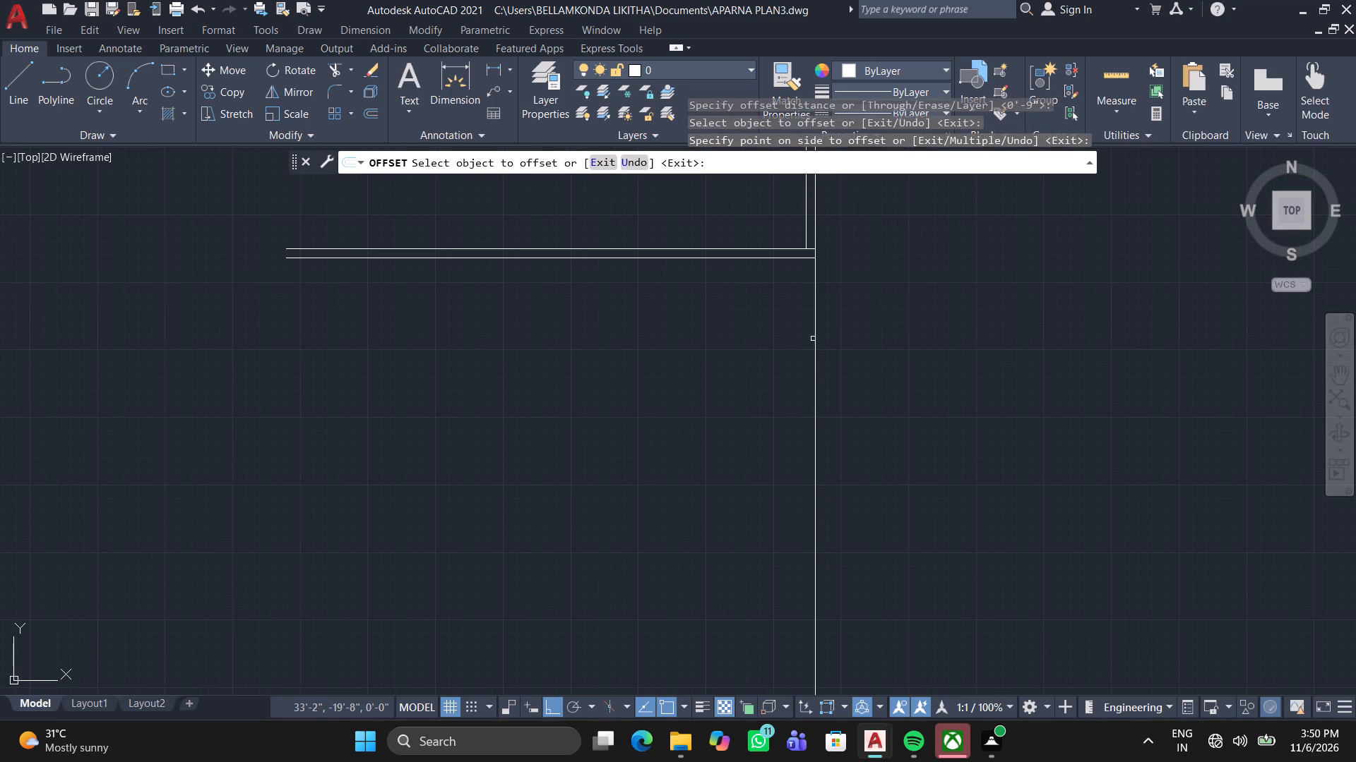
Offset the long vertical line below the plan 9" to its left to form the wall's inner face.
click(814, 342)
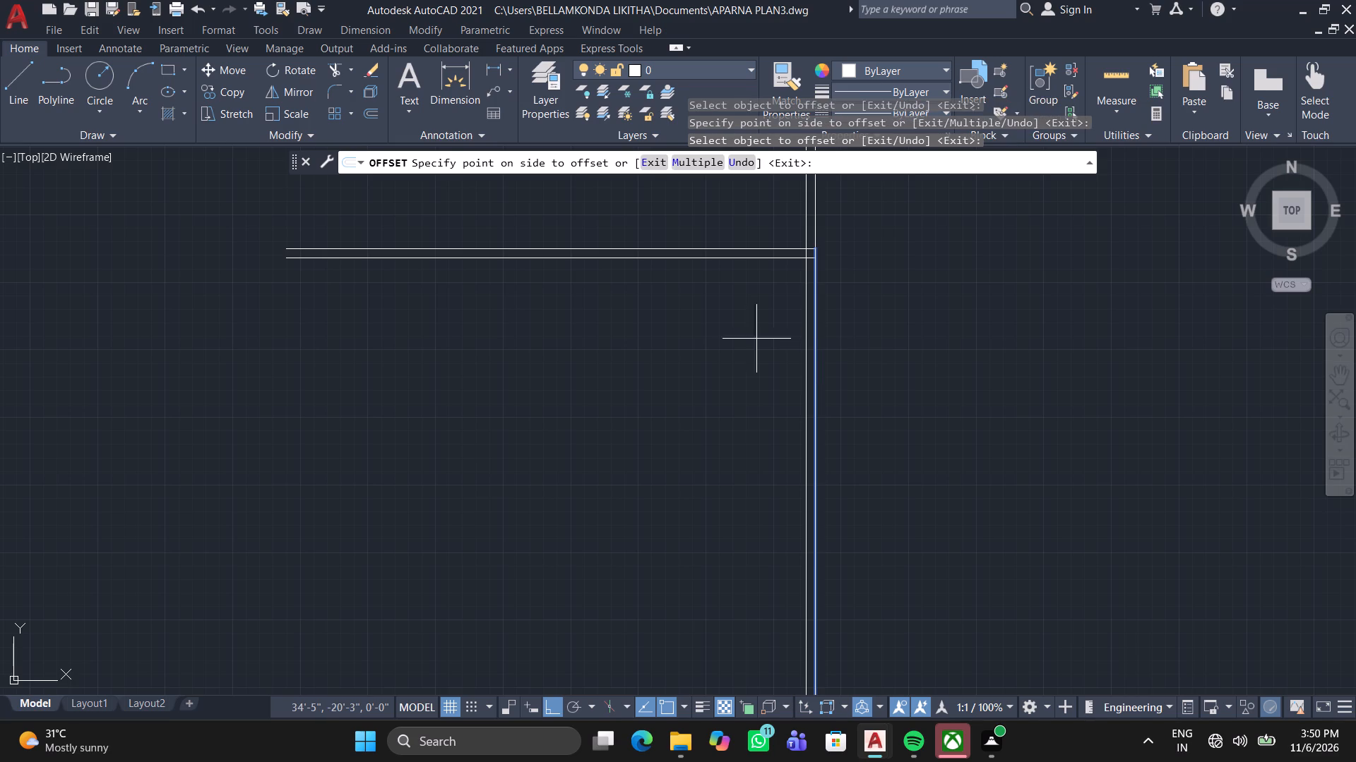
click(690, 353)
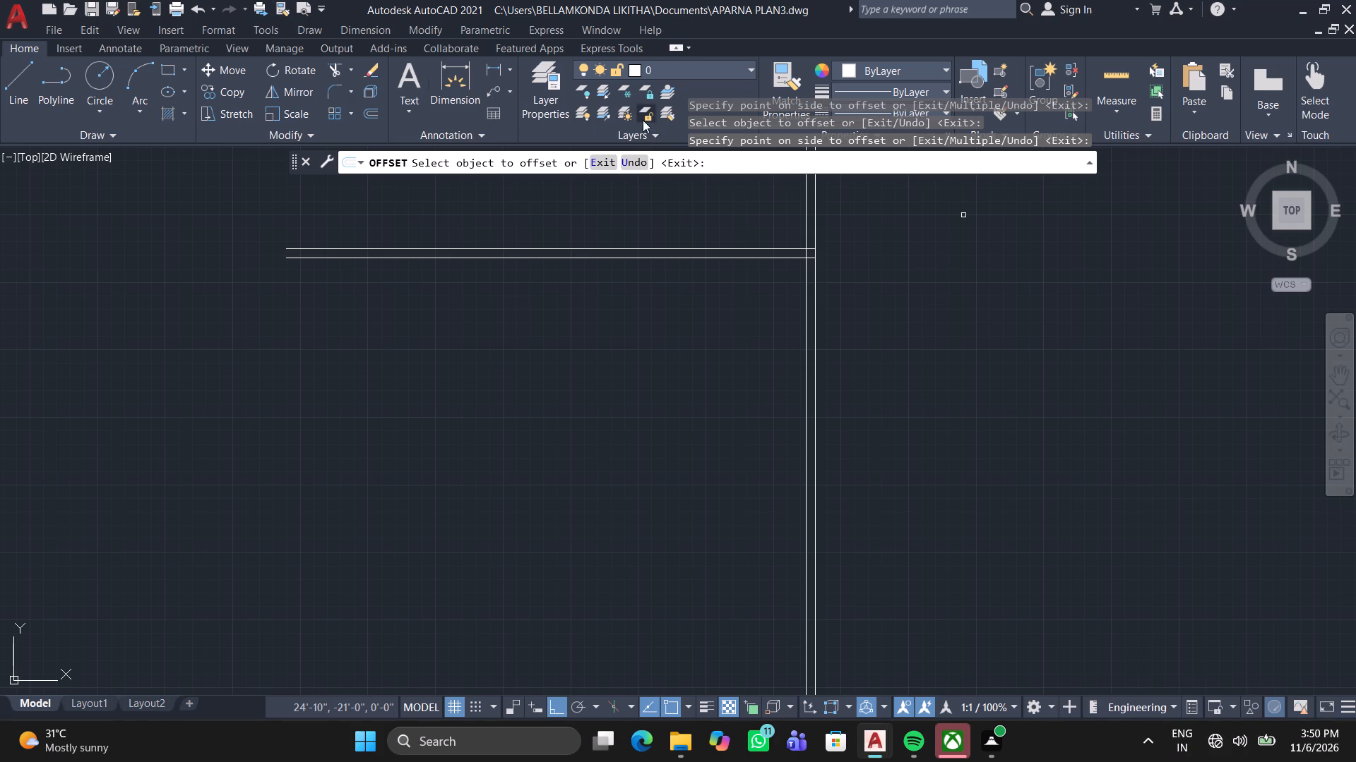
key(space)
Offset the lower line of the horizontal wall 11'6" downward and the inner line of the vertical wall 11'6" to its left.
key(space)
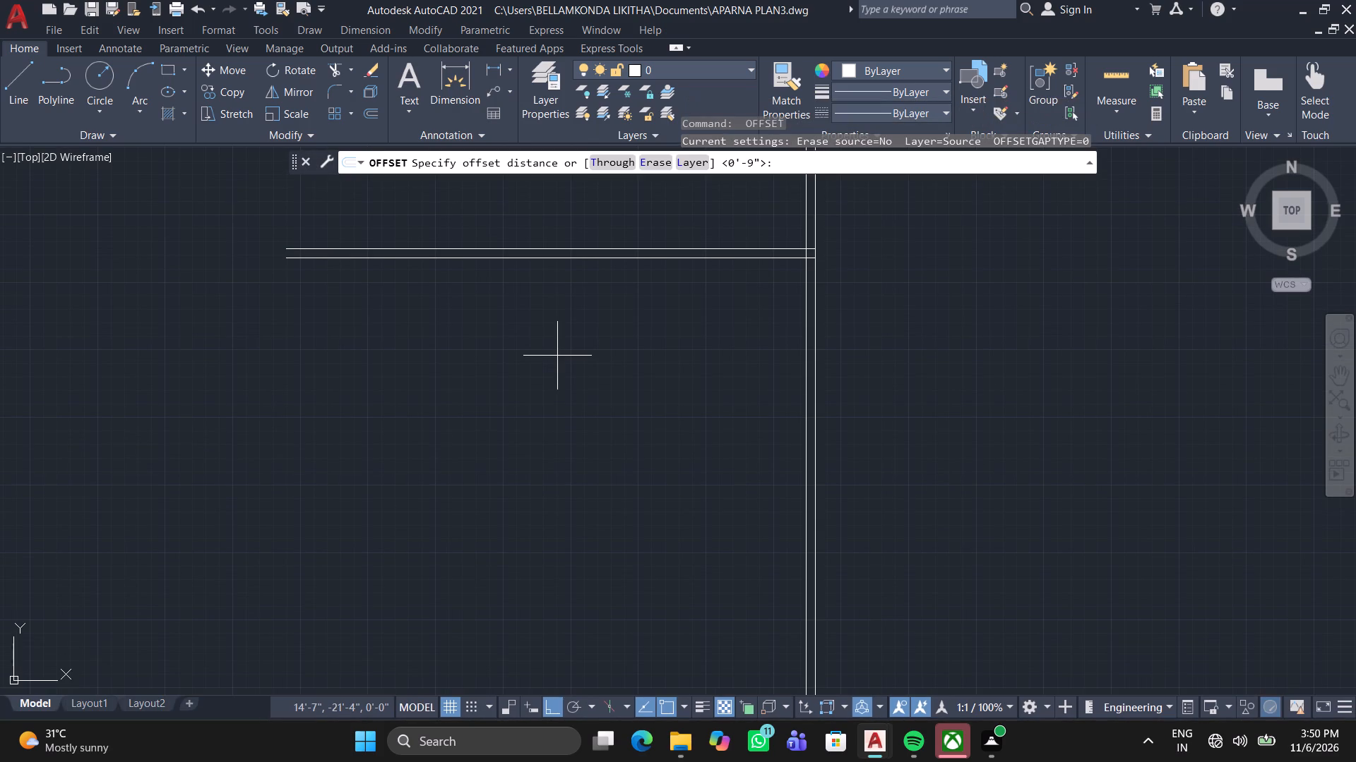
text(11)
key(apostrophe)
key(6)
key(Return)
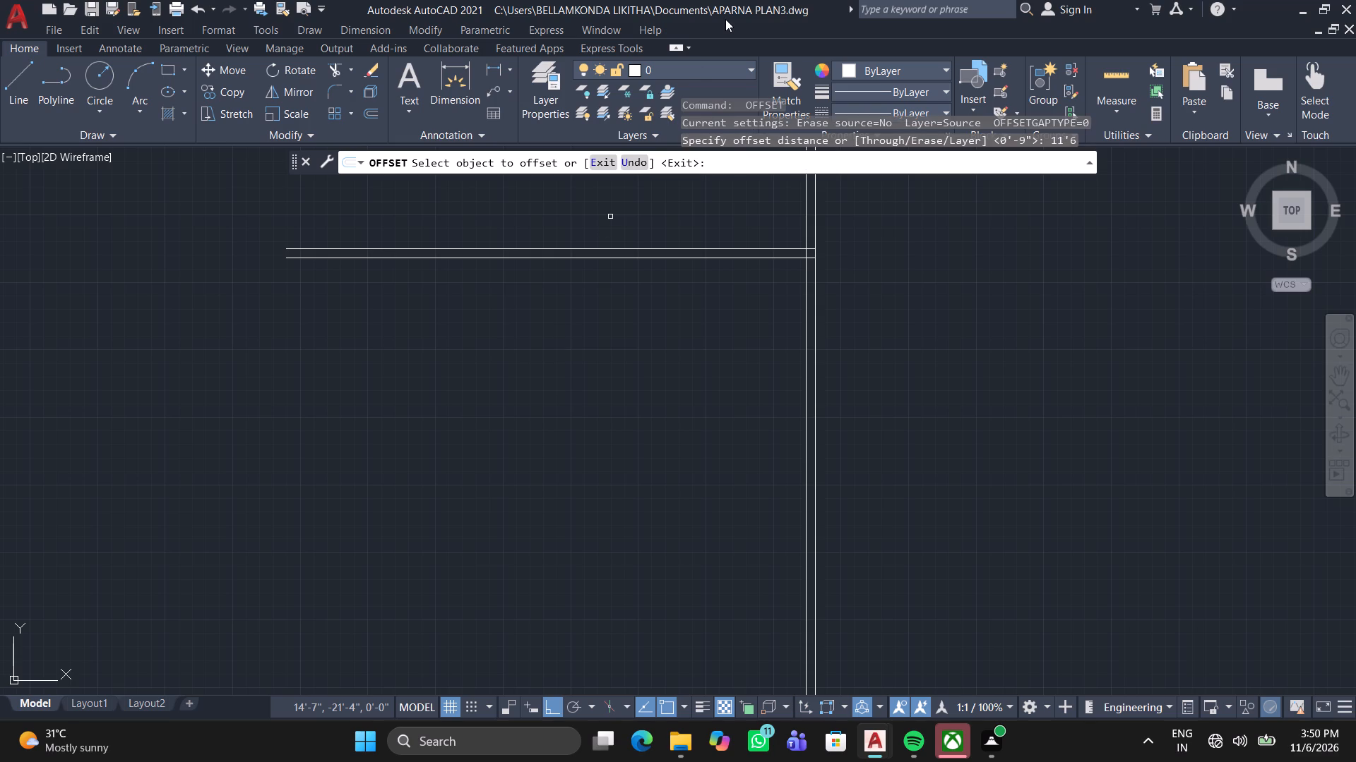
click(702, 259)
click(655, 354)
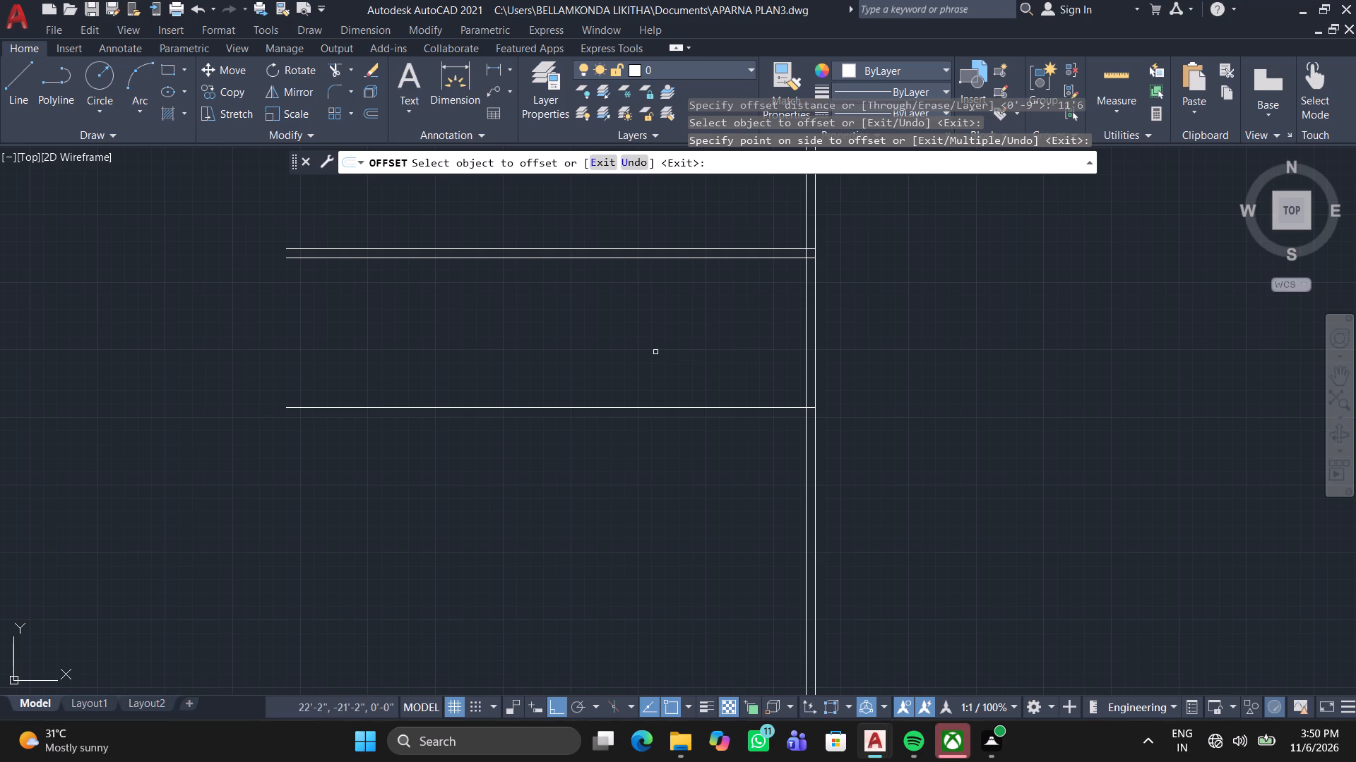
click(806, 299)
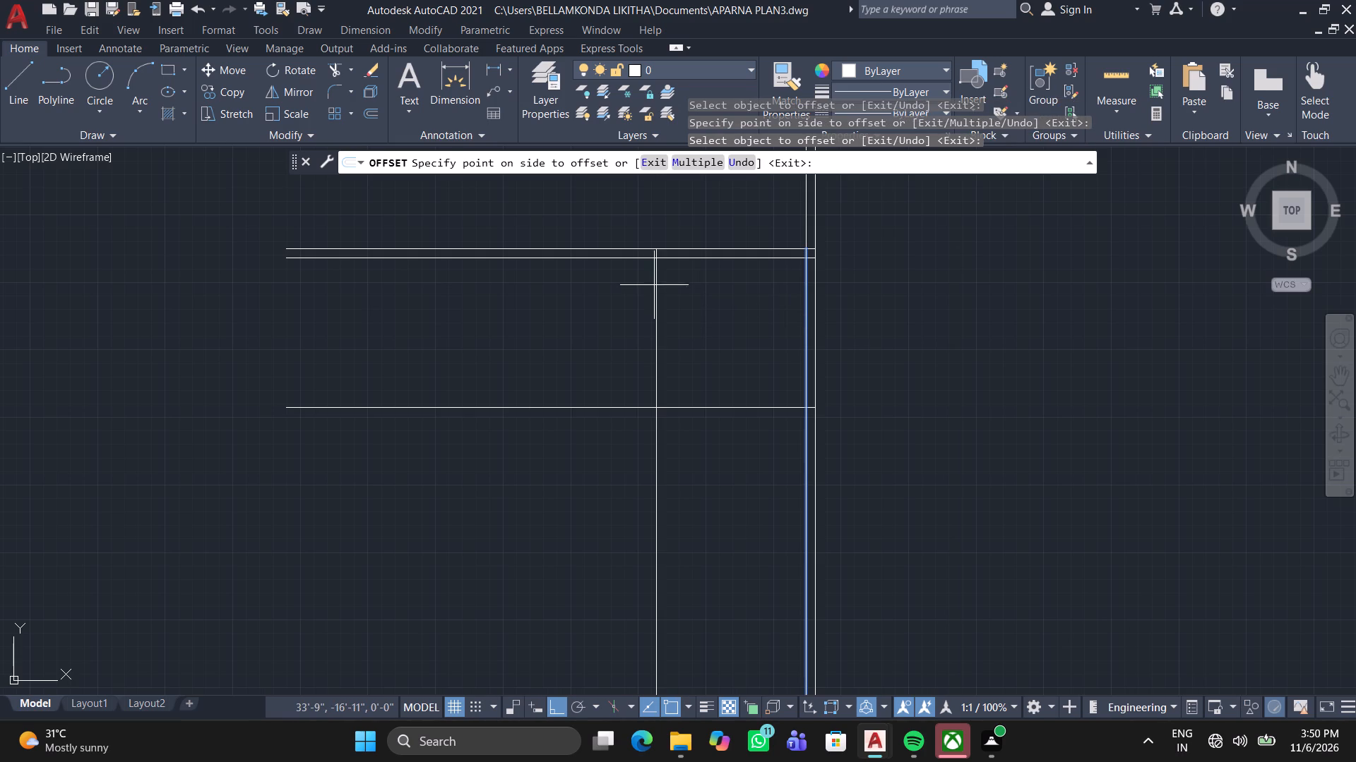
click(528, 304)
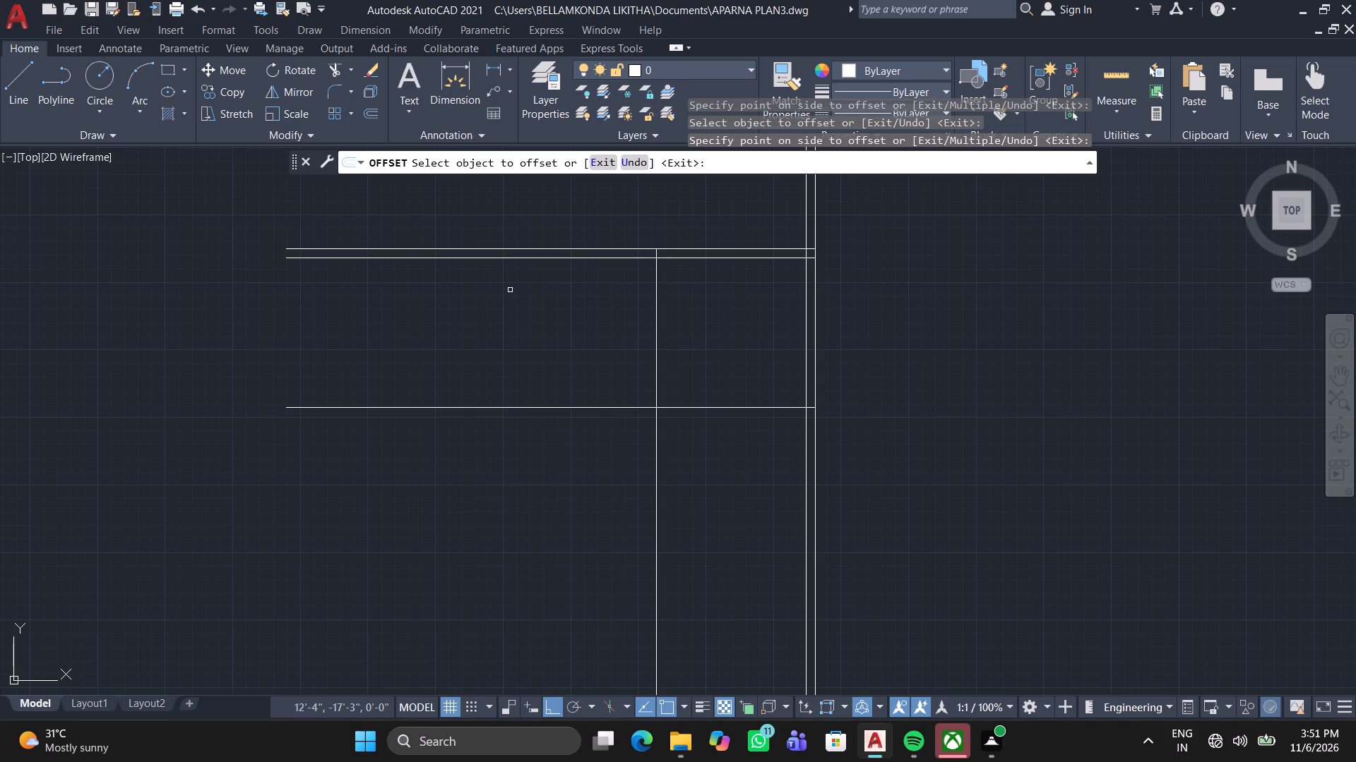
key(space)
Offset the new vertical room line 9" to its left and the new horizontal room line 9" downward to give both walls thickness.
key(space)
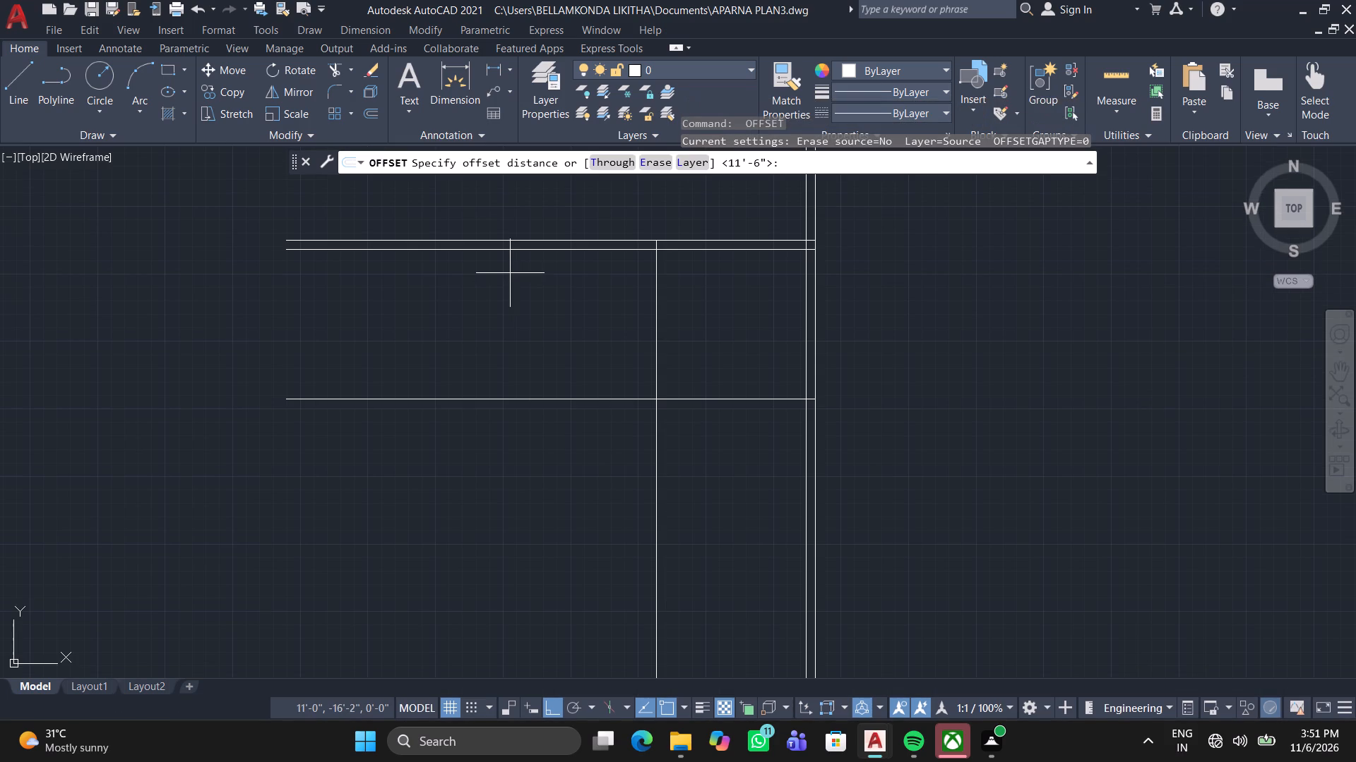
key(9)
key(Return)
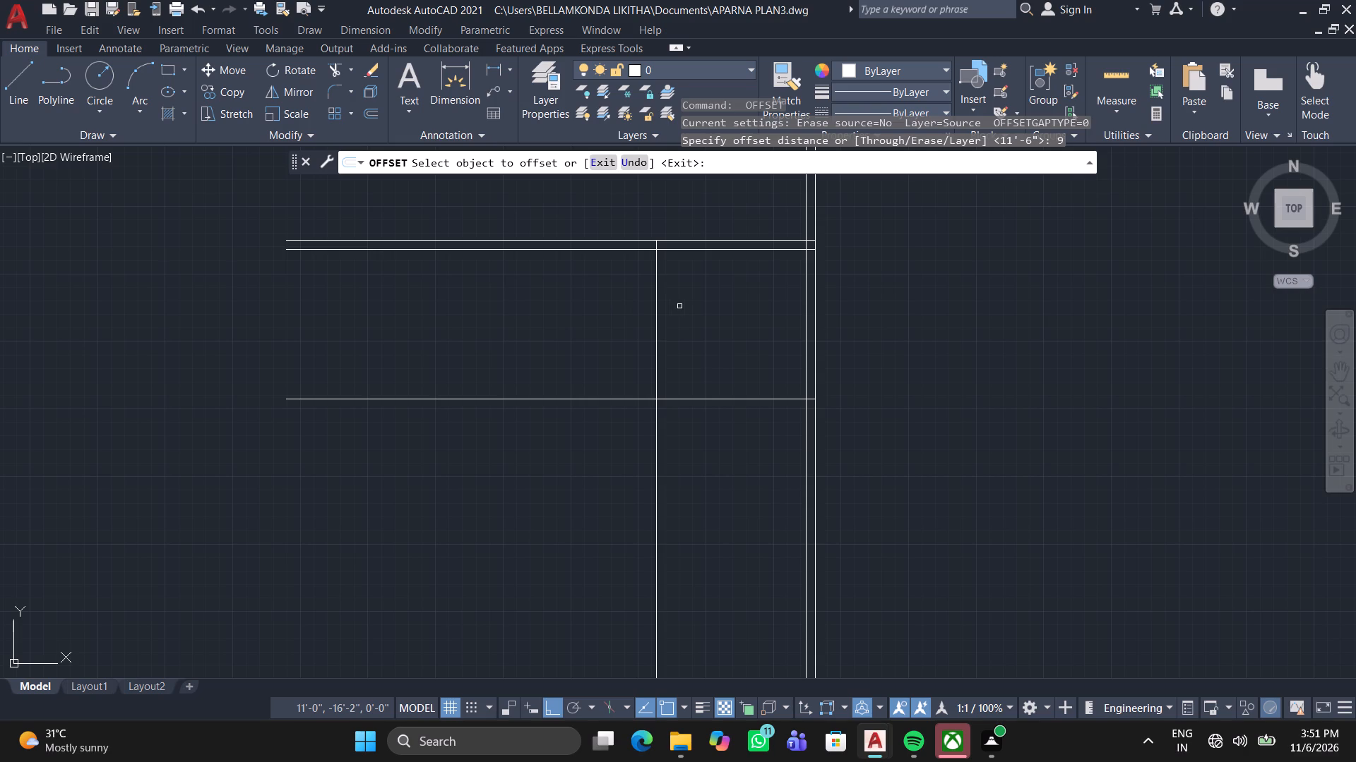
click(657, 313)
click(595, 313)
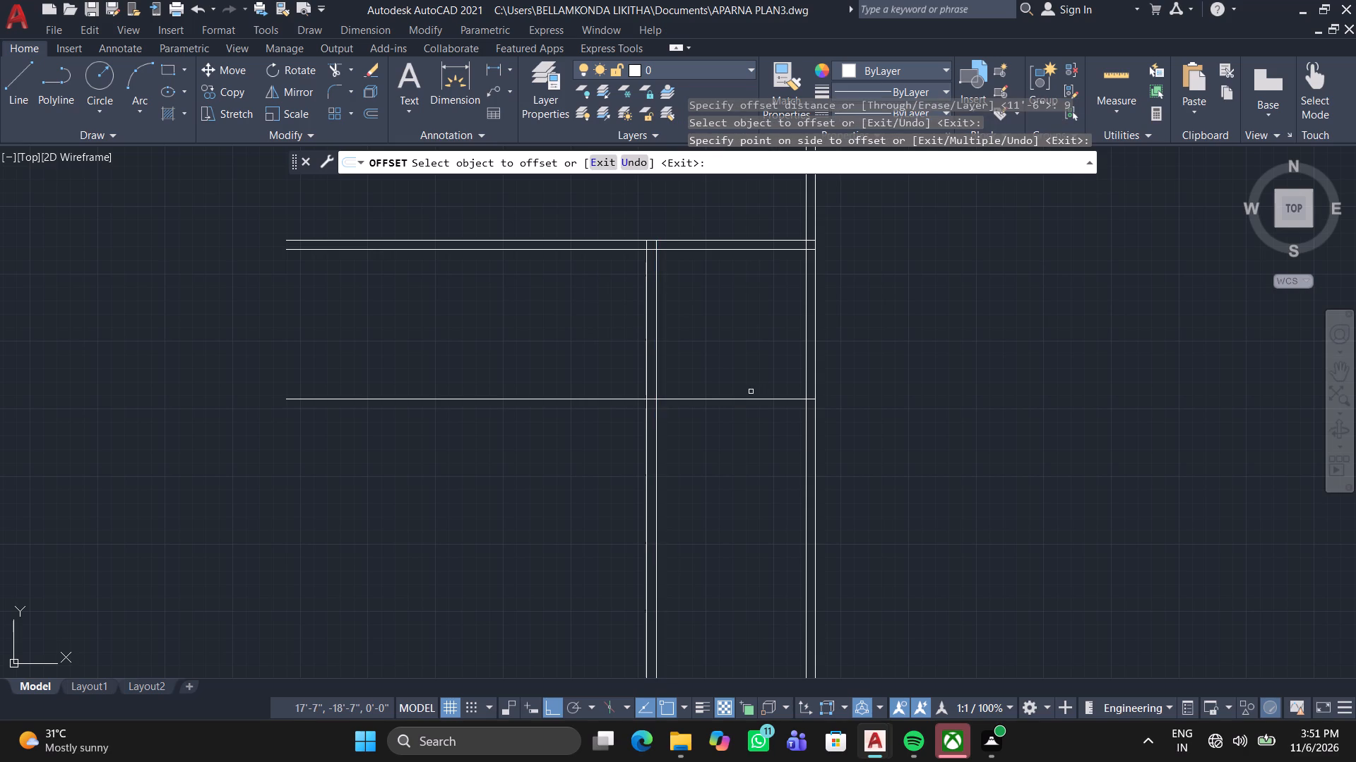
click(742, 397)
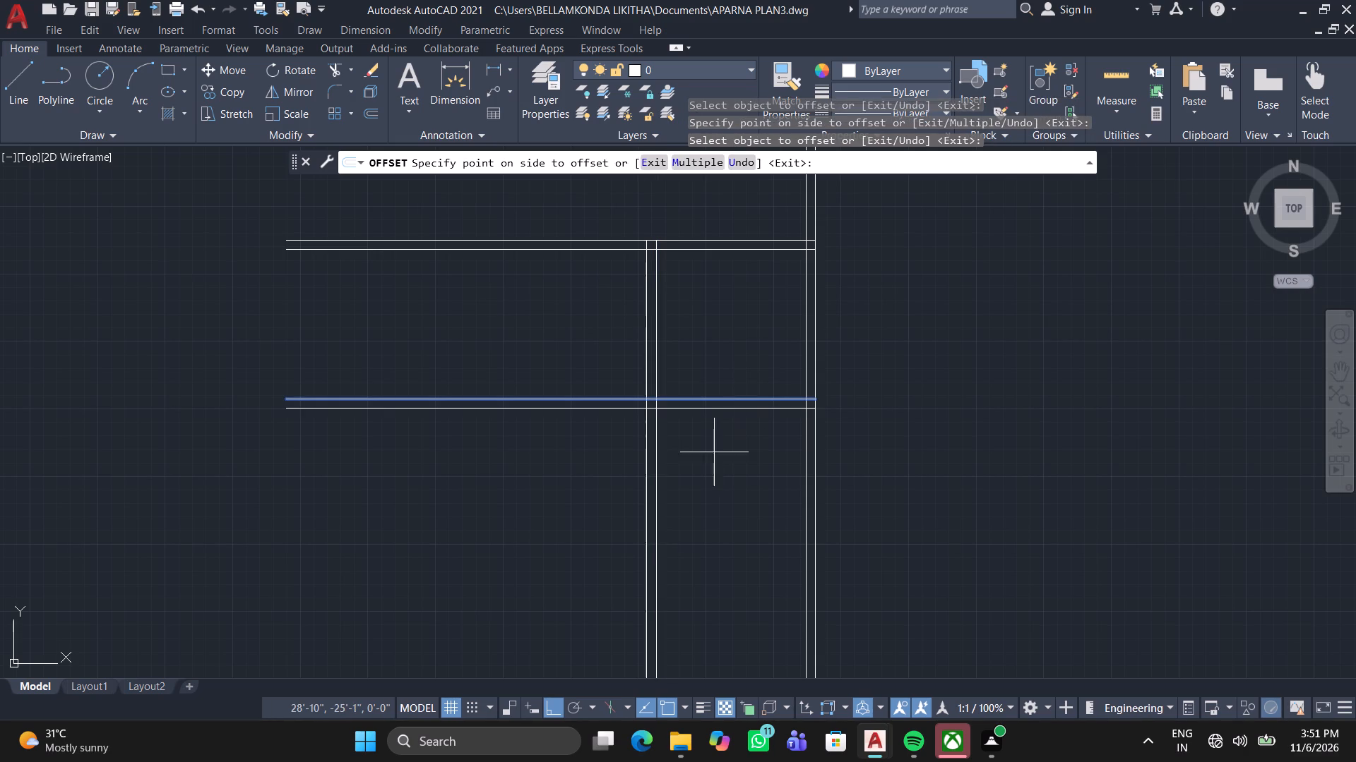
click(714, 452)
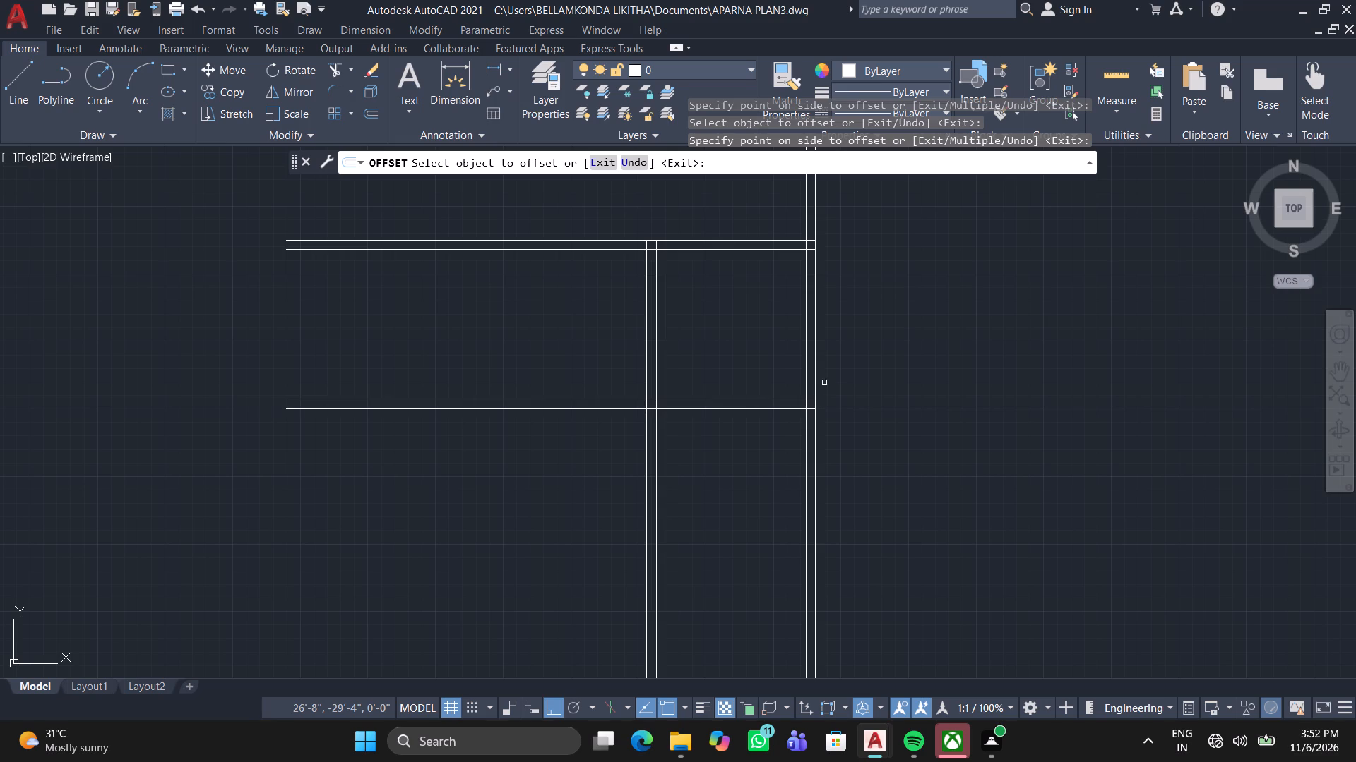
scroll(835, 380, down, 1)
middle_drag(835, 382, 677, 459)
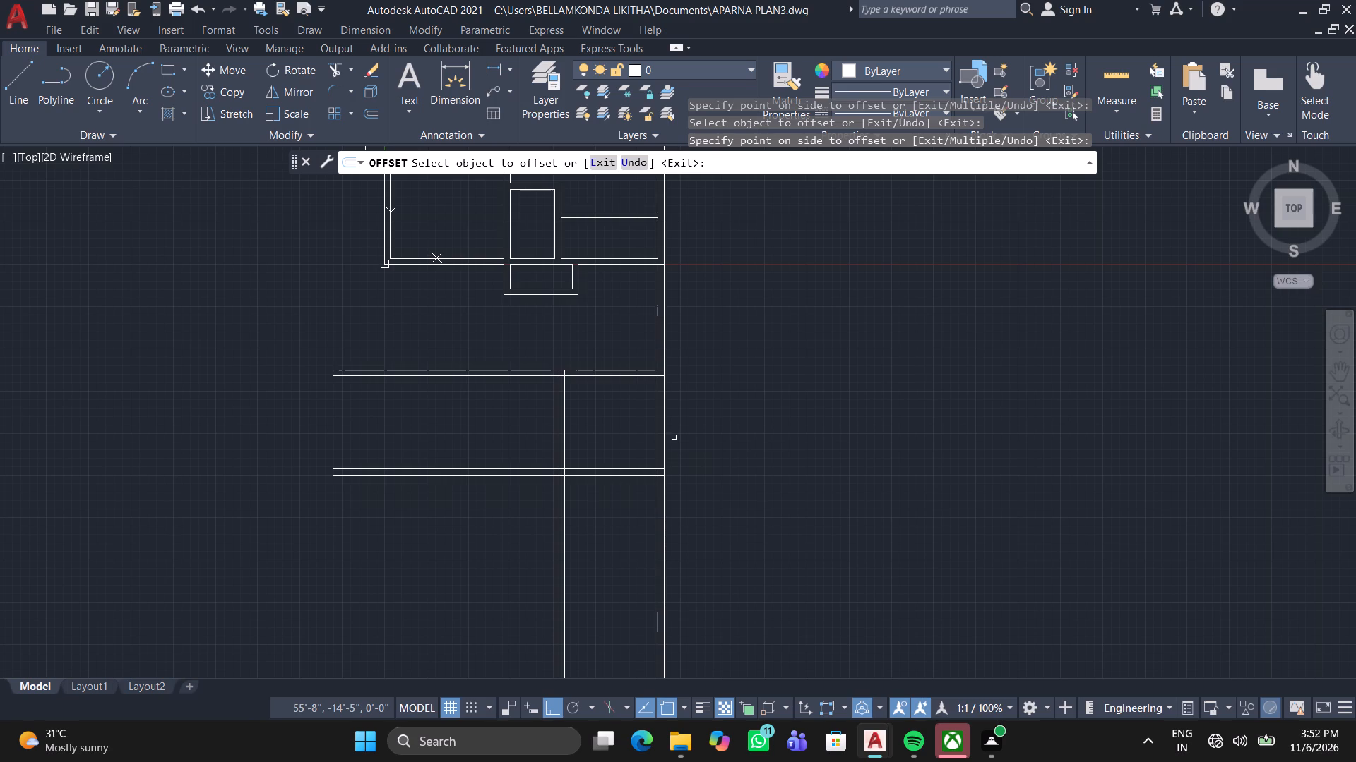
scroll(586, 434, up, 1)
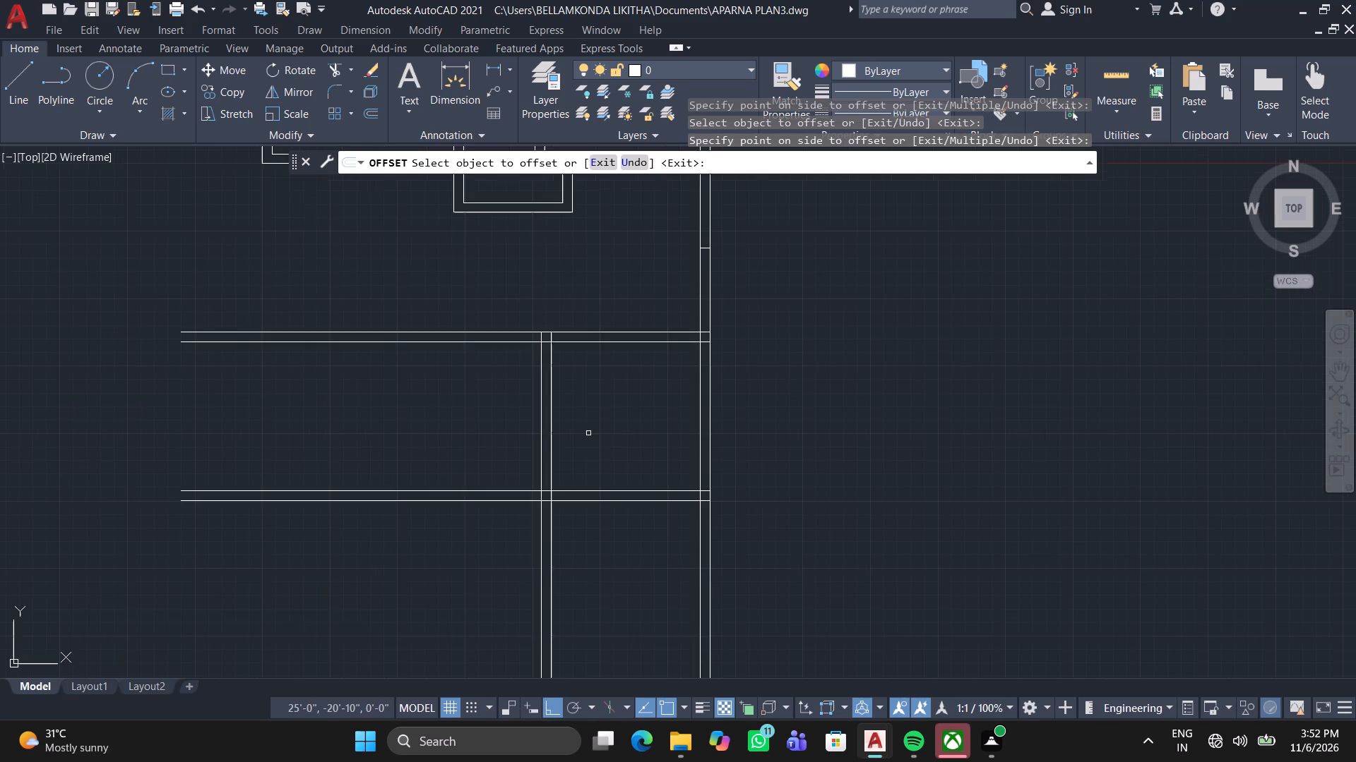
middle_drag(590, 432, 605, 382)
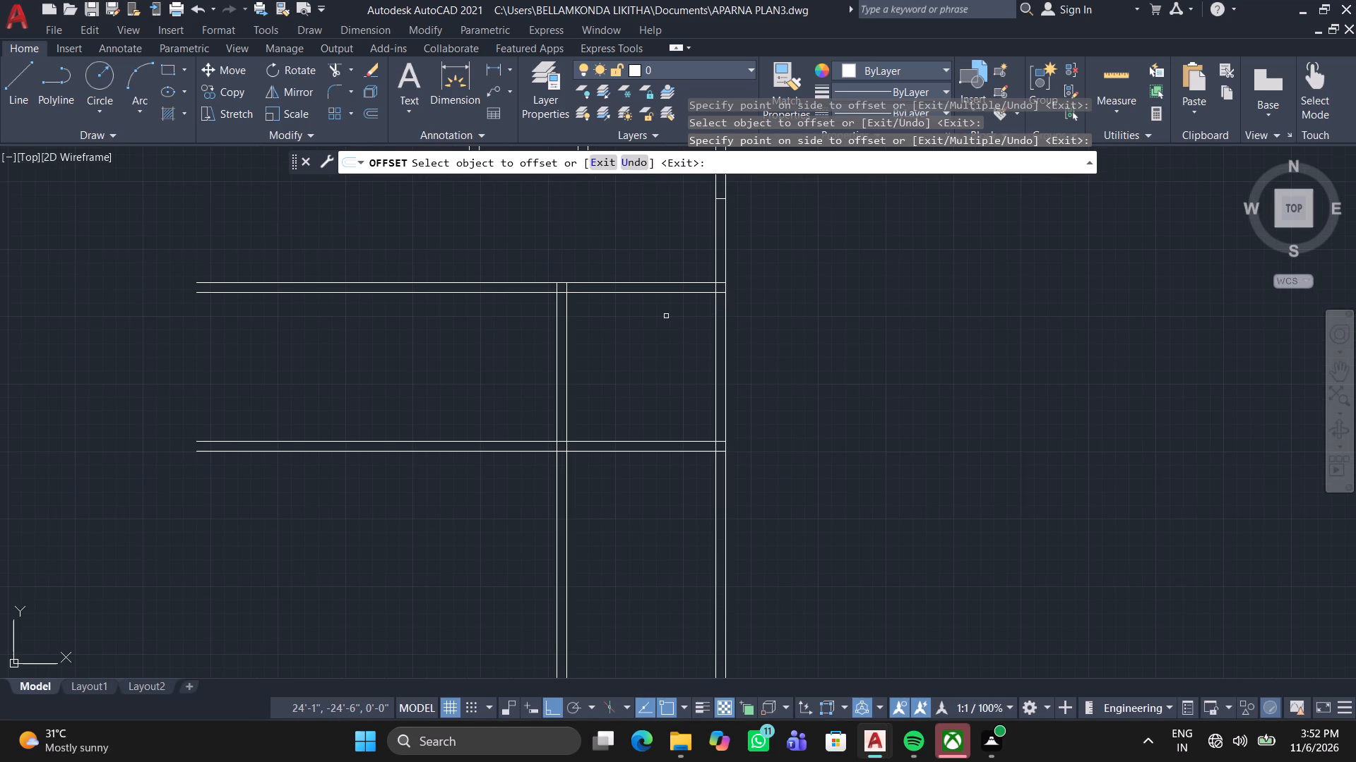
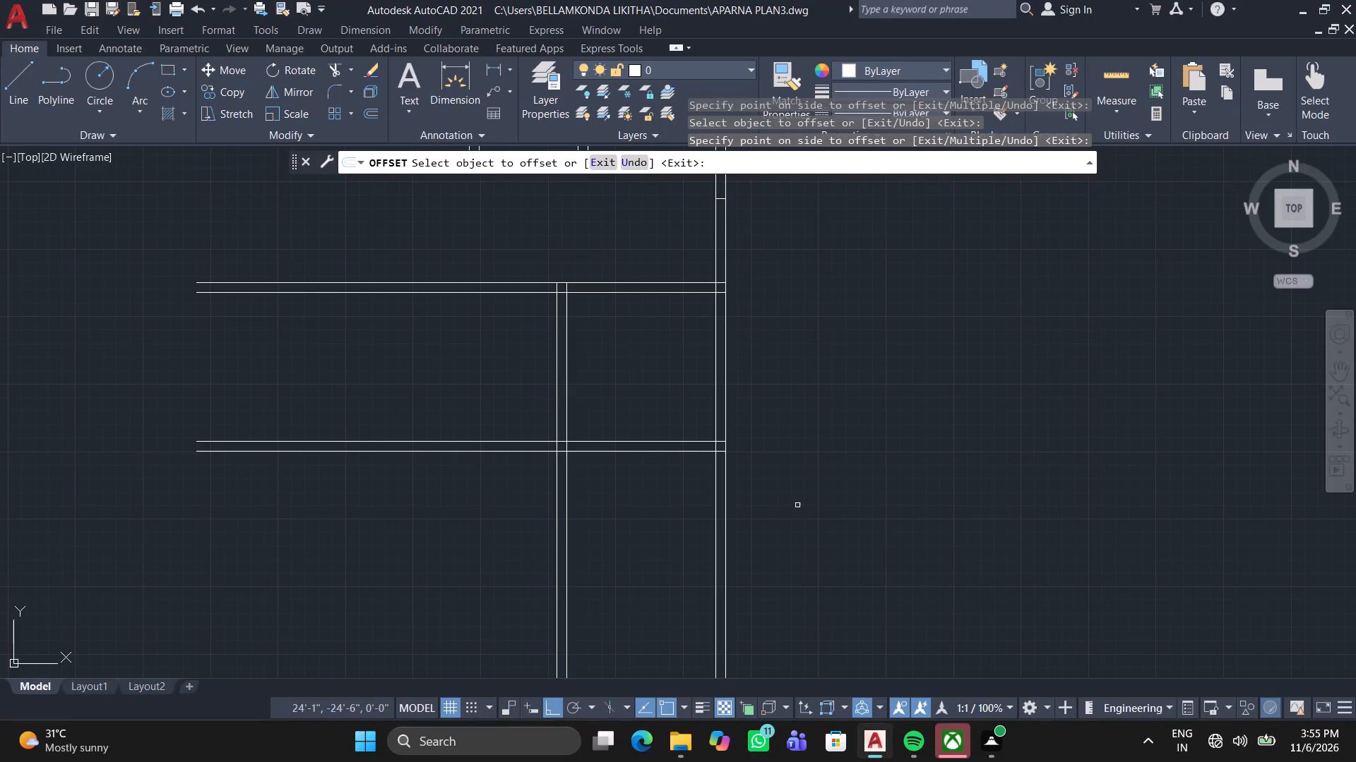
Examine the 9" walls and wall intersections of the 11'6" room below the plan, with the Line command ready for a first point.
middle_drag(772, 485, 682, 607)
scroll(615, 339, up, 2)
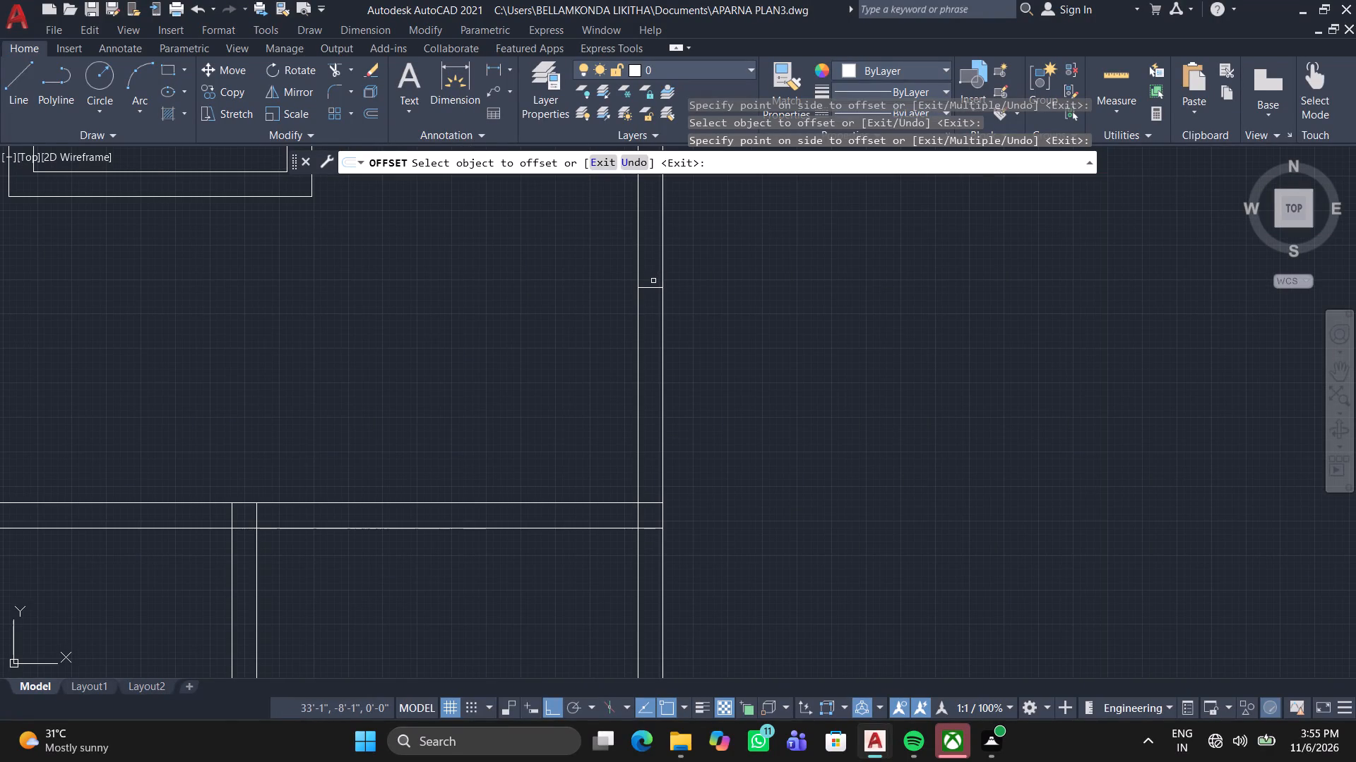
middle_drag(530, 523, 602, 279)
scroll(602, 279, down, 1)
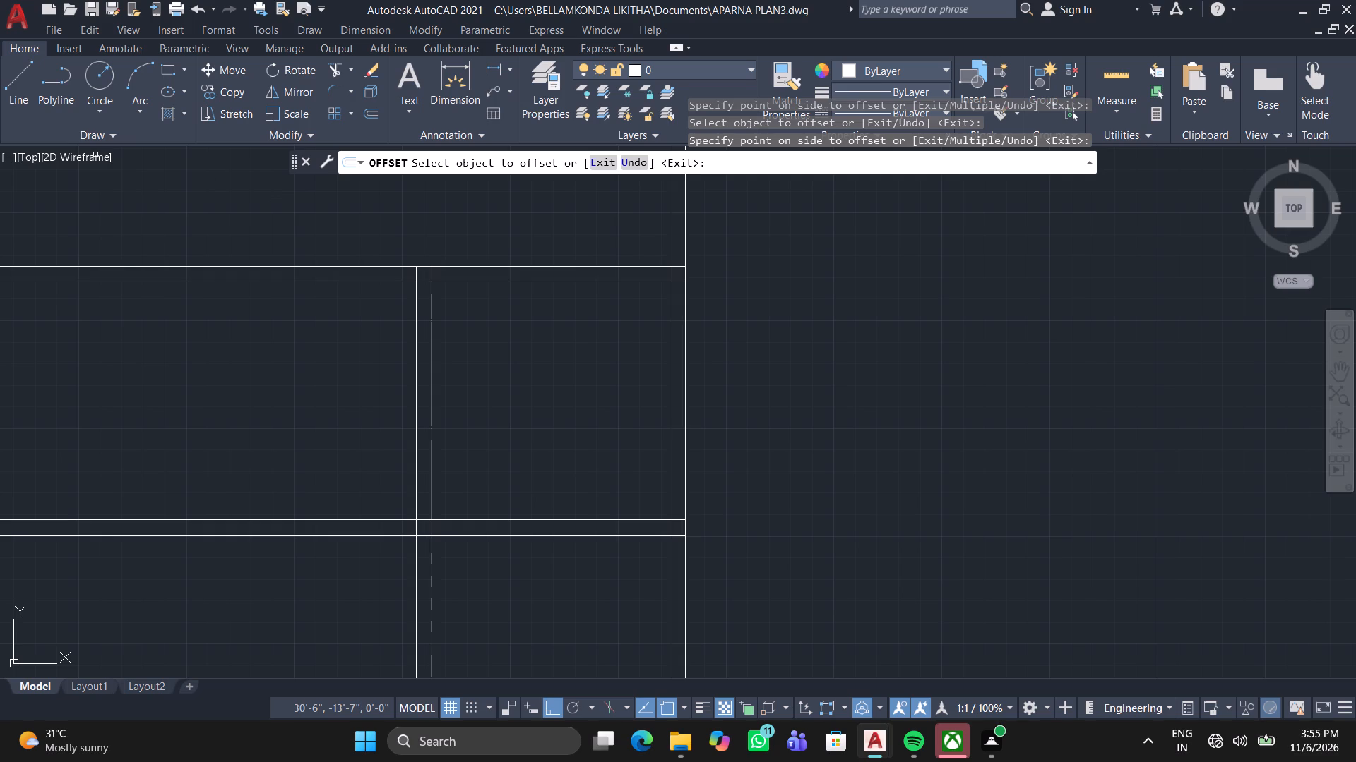
click(30, 109)
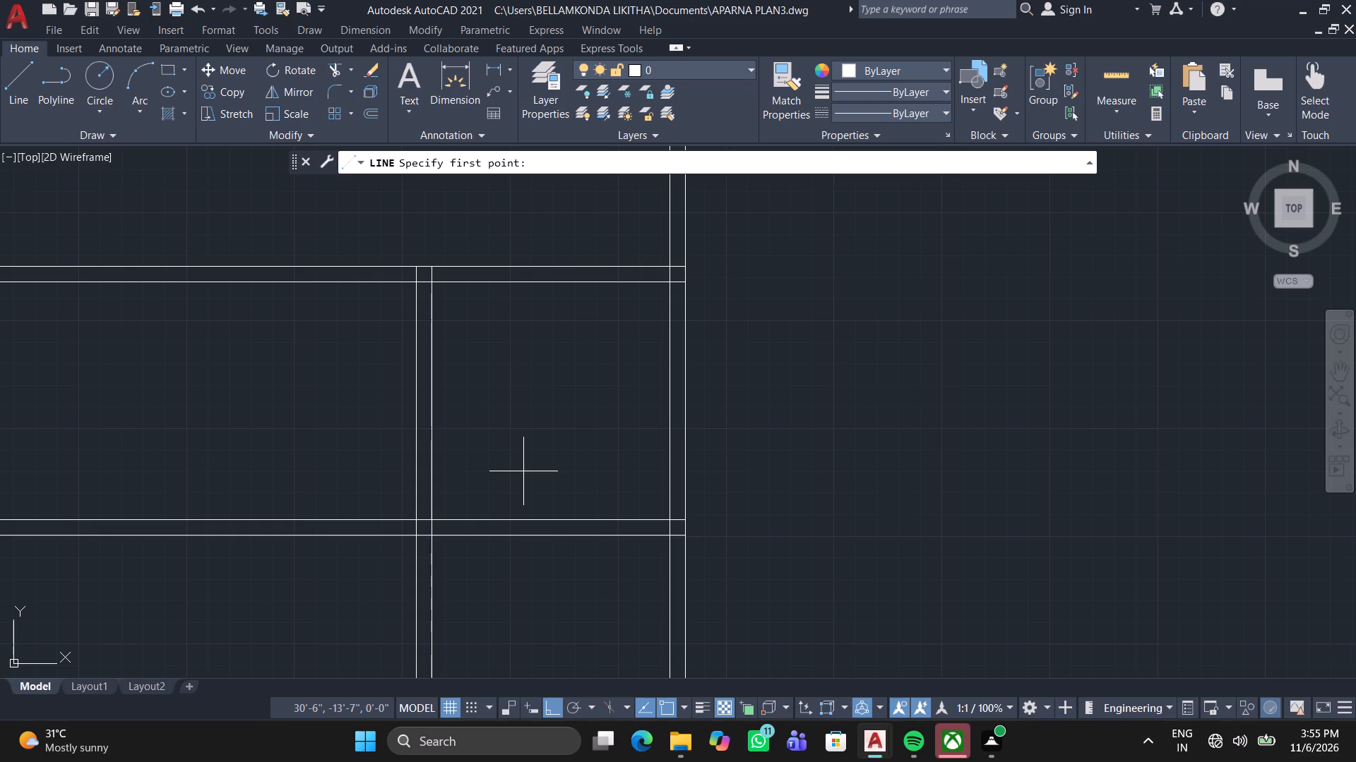
scroll(833, 378, down, 1)
middle_drag(846, 377, 843, 387)
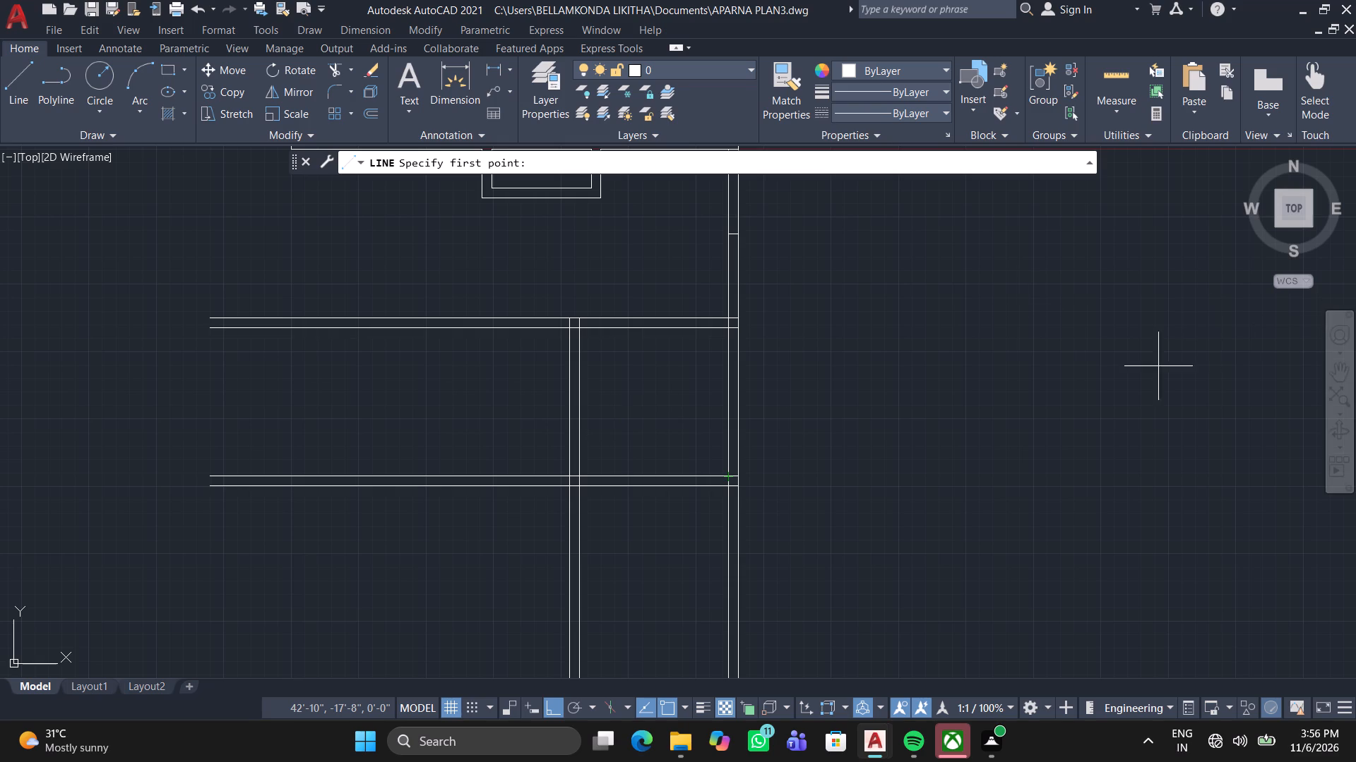
middle_drag(961, 430, 1001, 386)
scroll(1021, 356, down, 1)
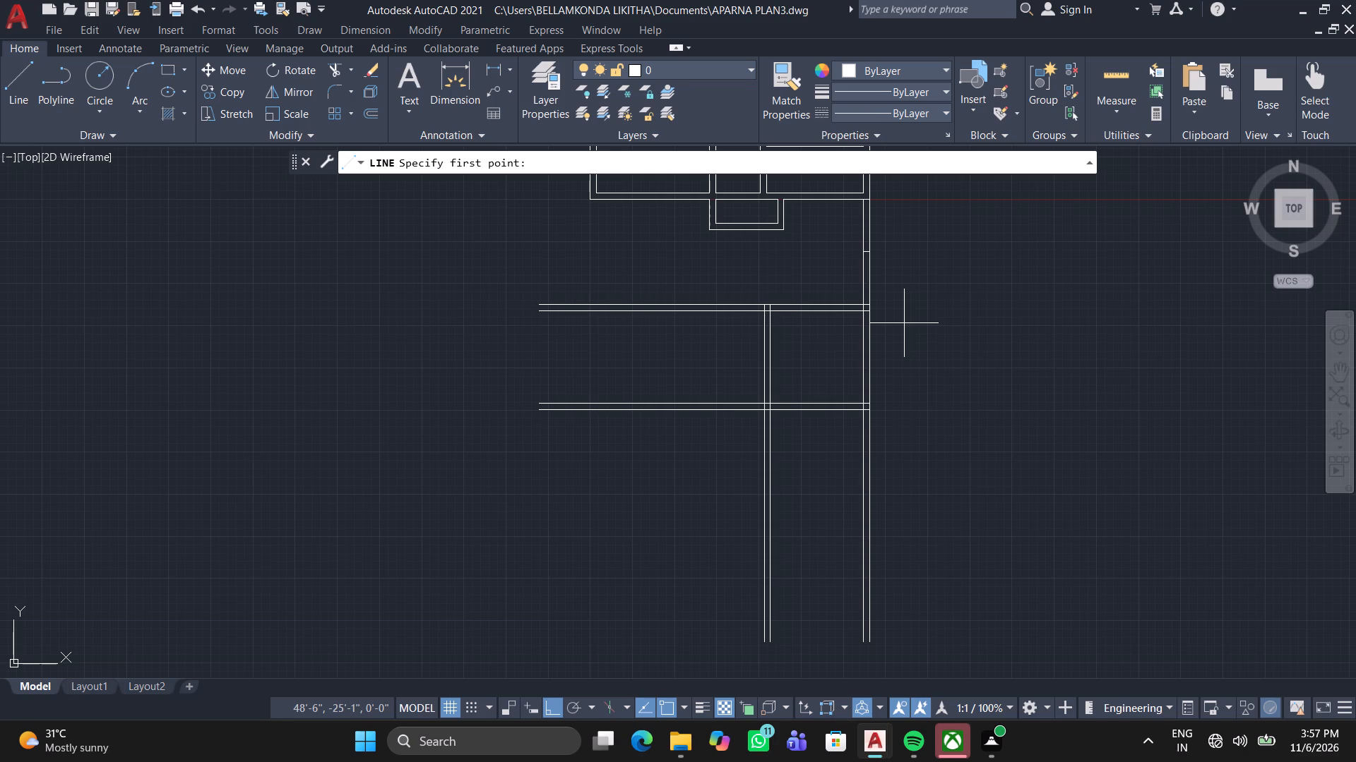
middle_drag(877, 510, 948, 419)
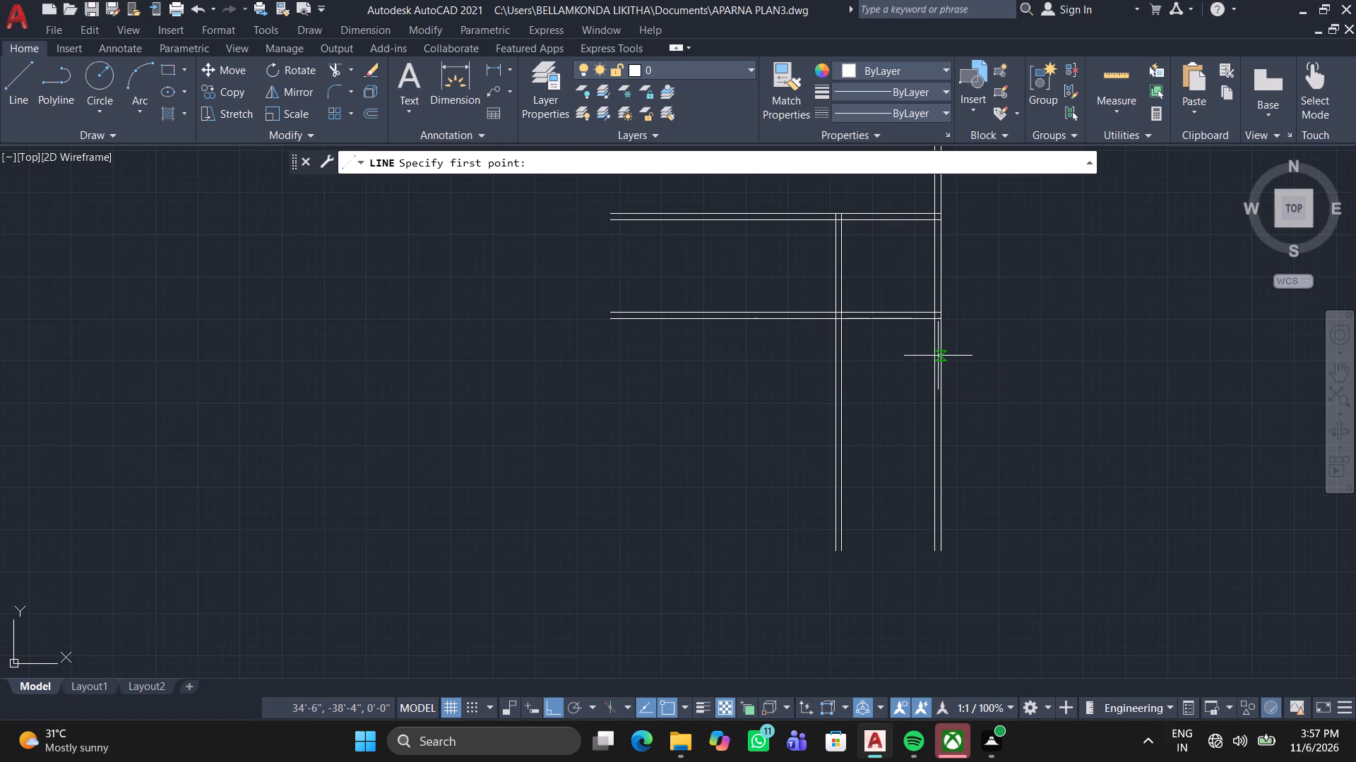
middle_drag(898, 349, 747, 437)
scroll(660, 362, up, 1)
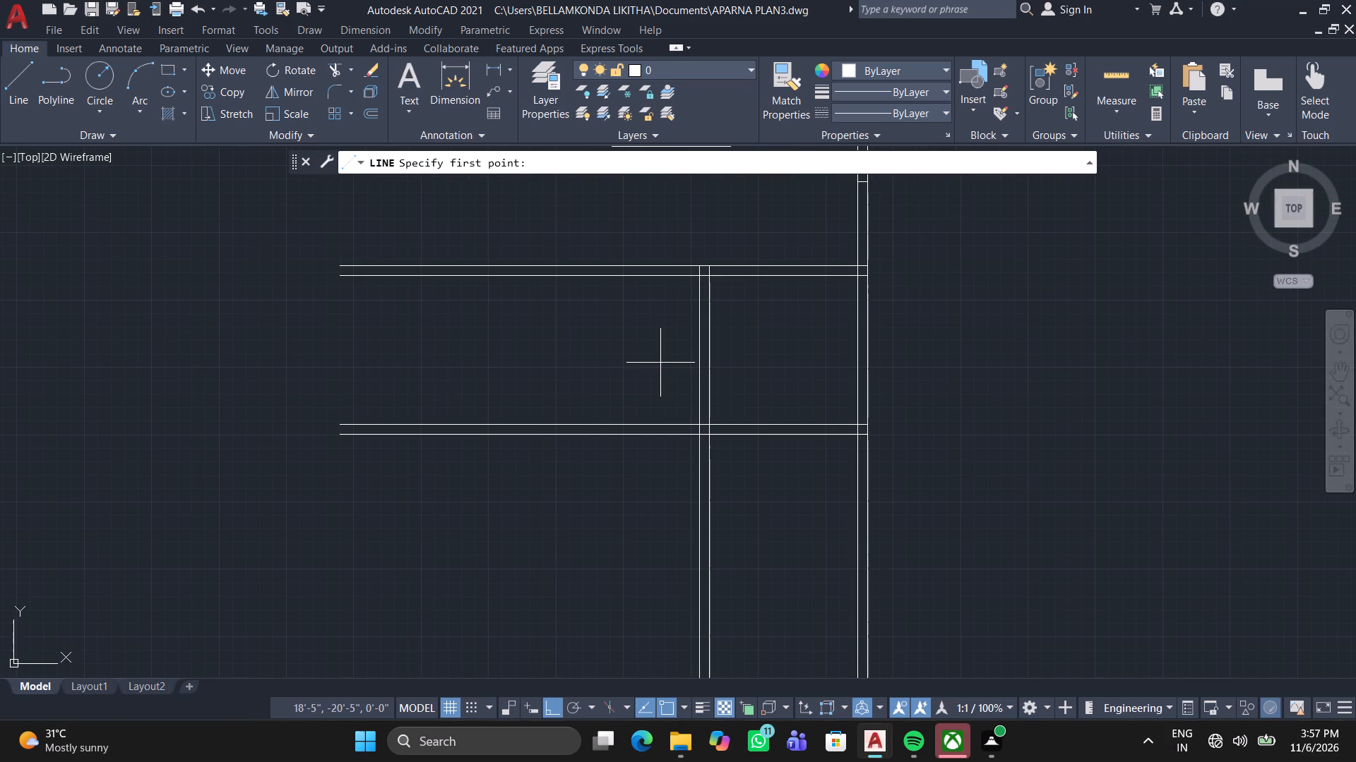
scroll(724, 406, up, 1)
middle_drag(723, 407, 710, 402)
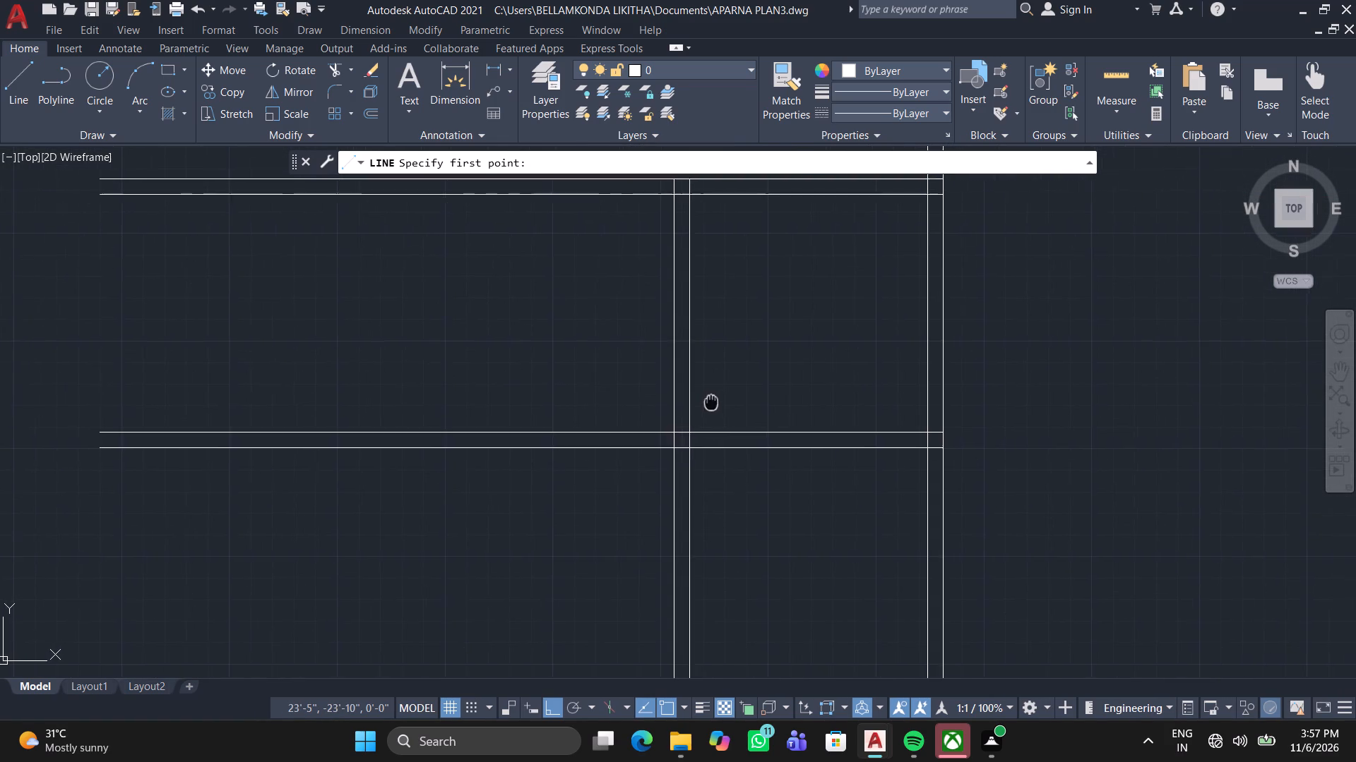
middle_drag(710, 402, 696, 393)
middle_click(696, 393)
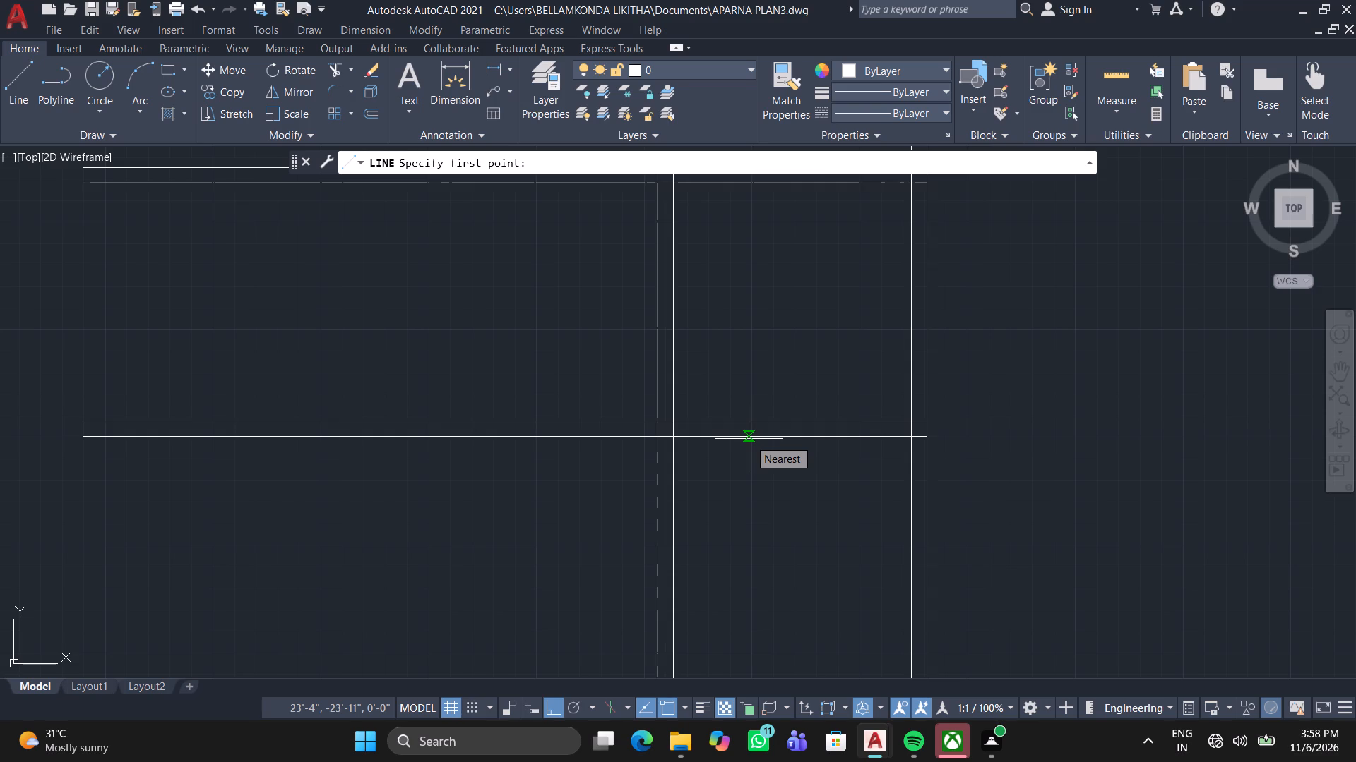
middle_drag(763, 490, 812, 403)
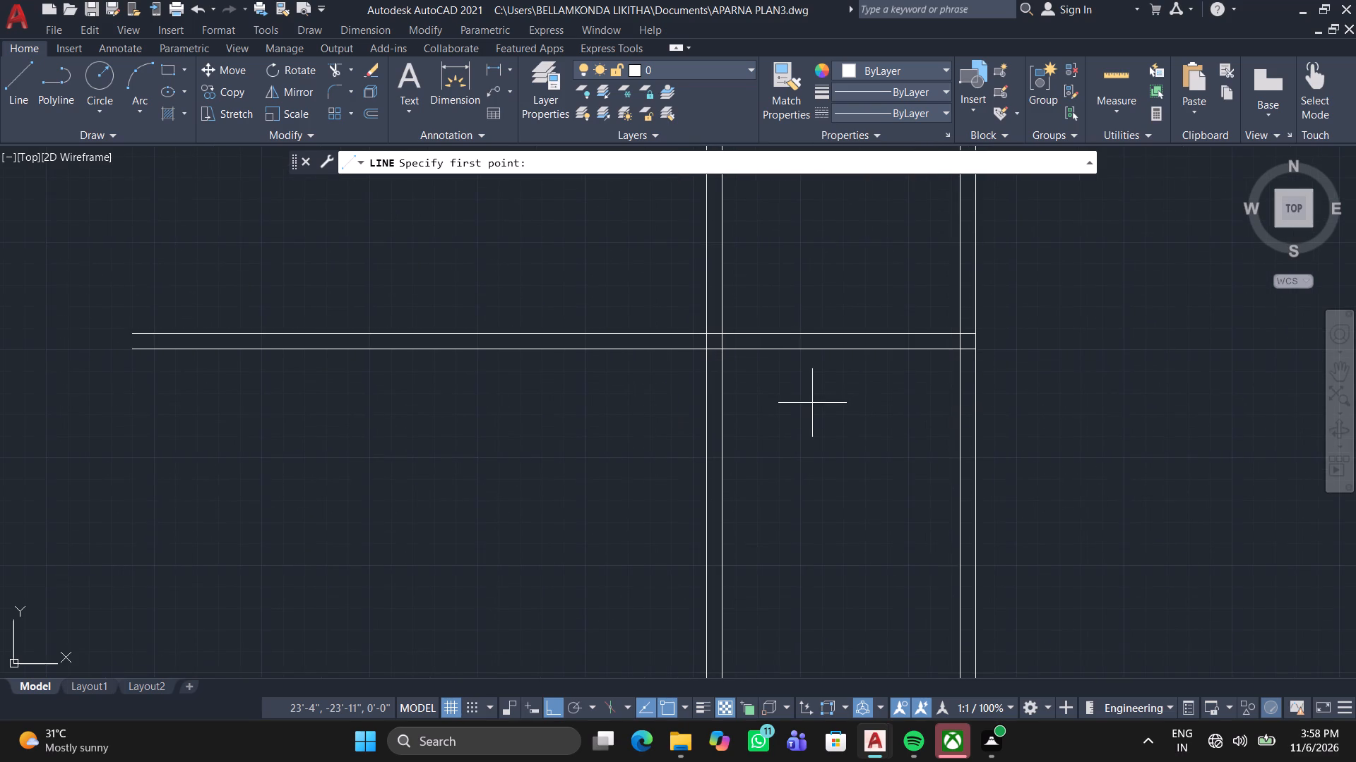
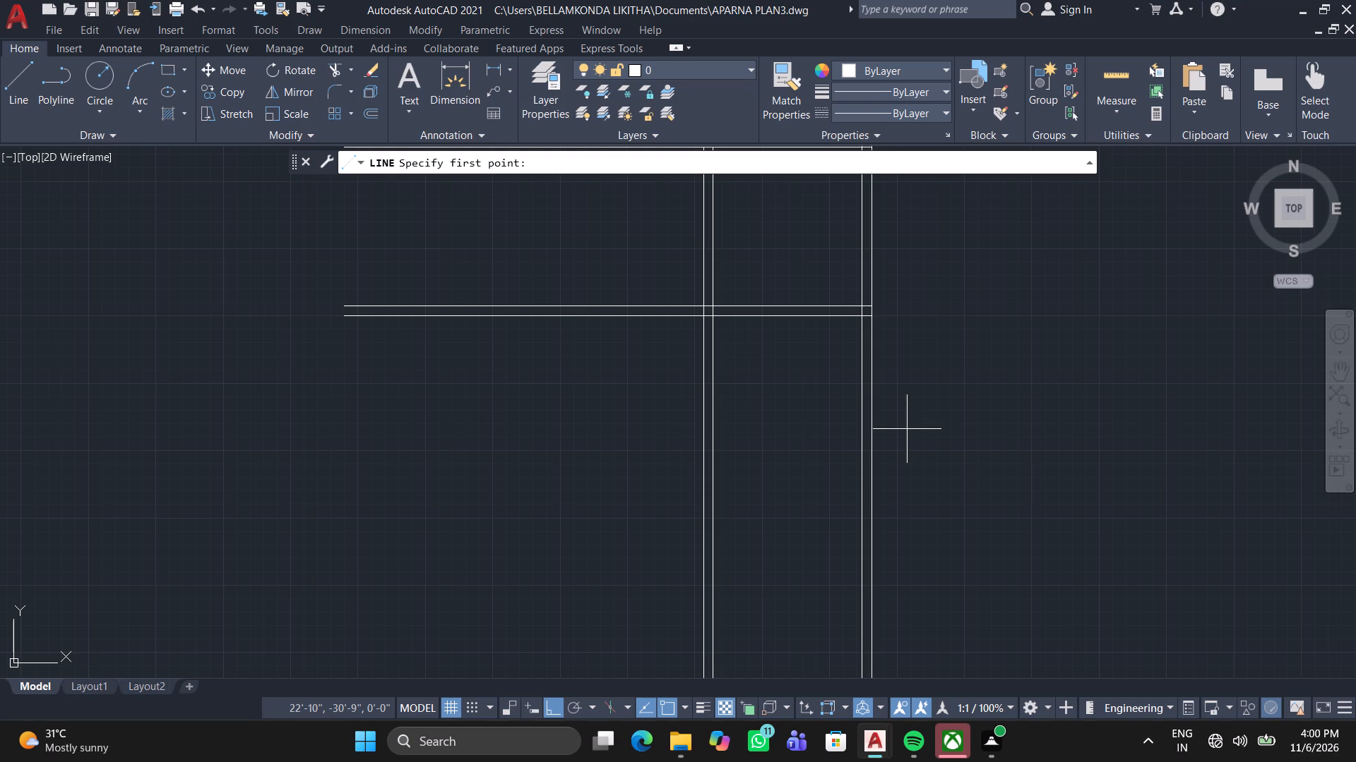
Offset the left face of the inner vertical wall below the plan 6'3" to the left.
middle_drag(860, 487, 869, 483)
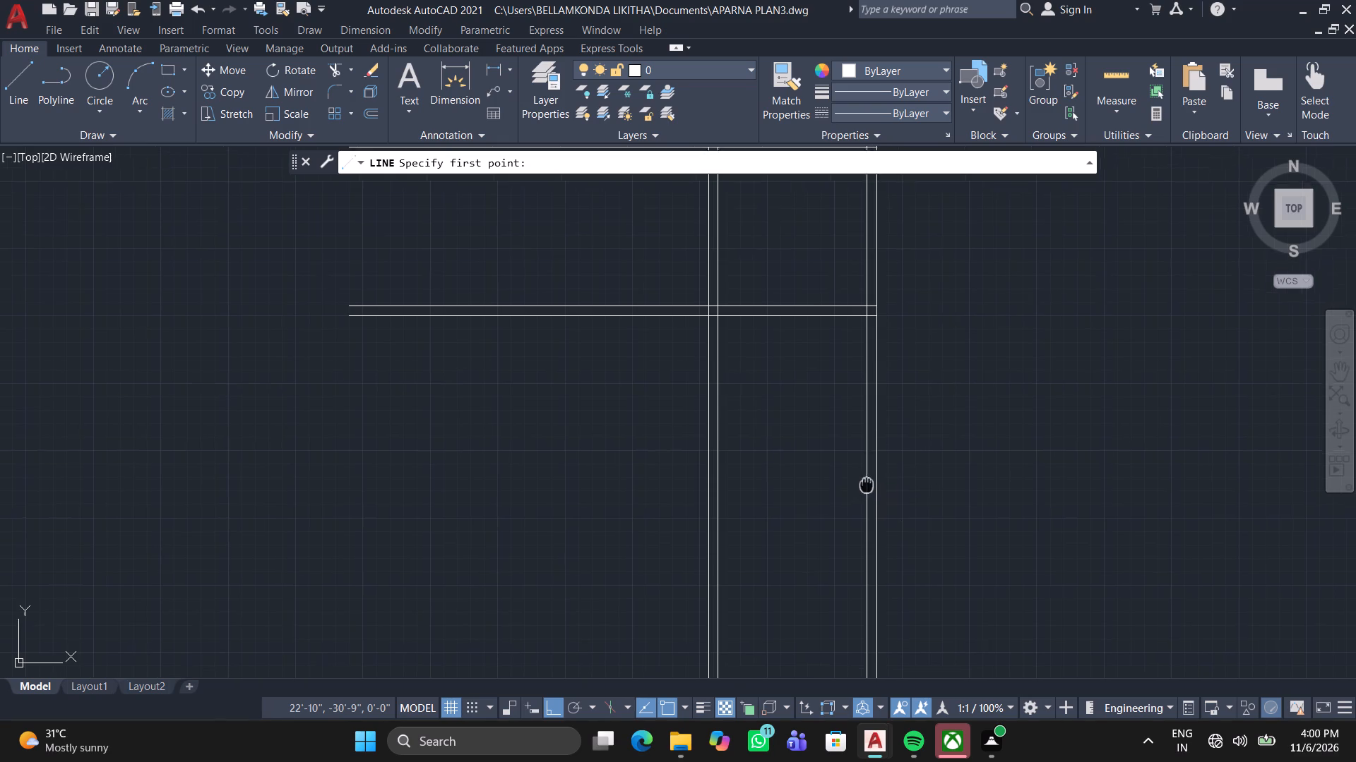
middle_drag(869, 483, 893, 469)
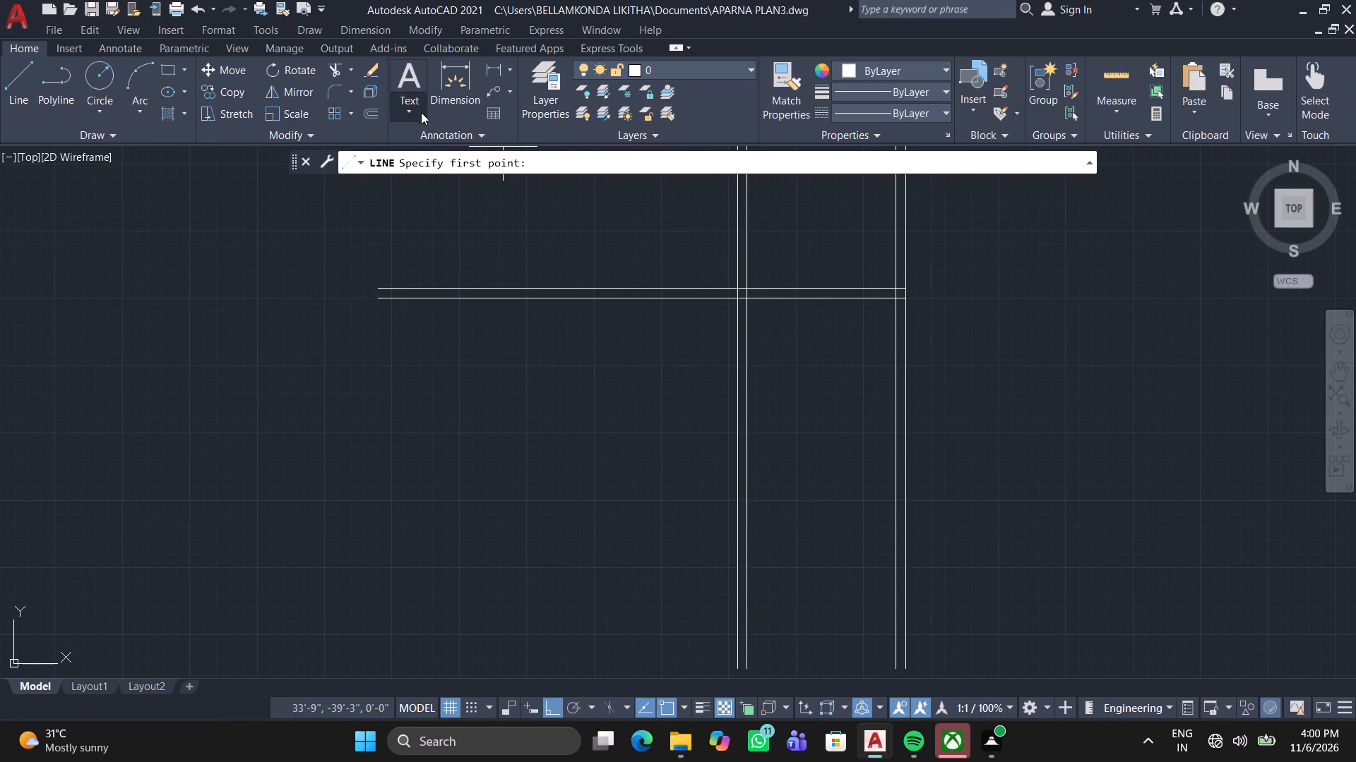
click(363, 114)
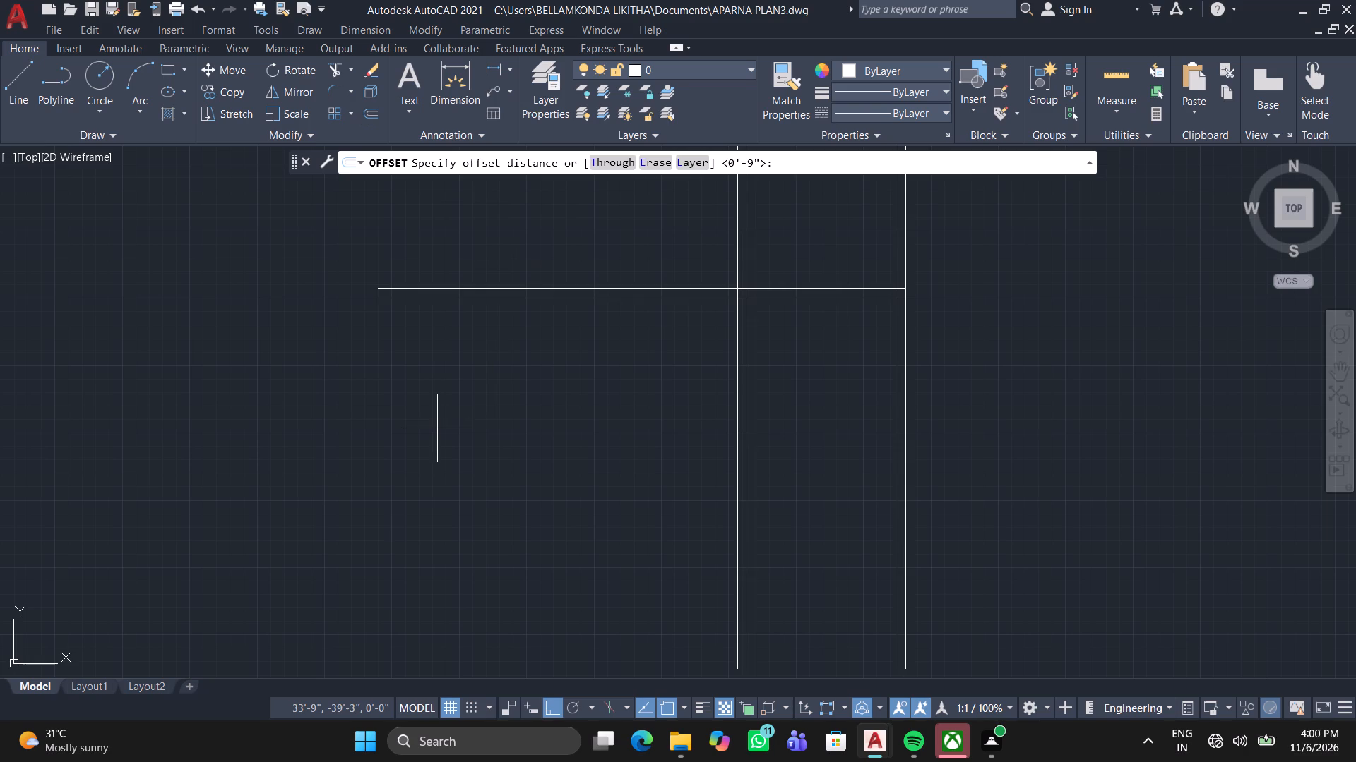
middle_drag(534, 377, 466, 628)
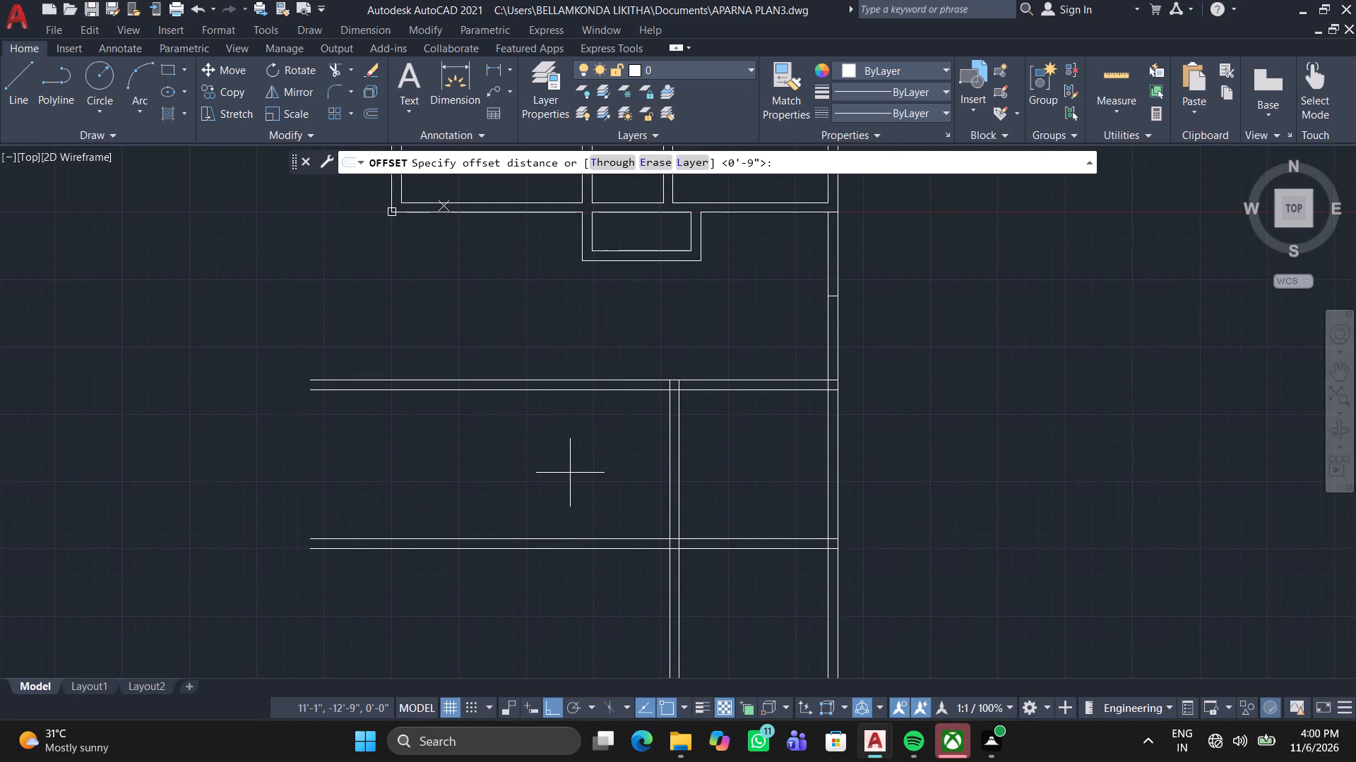
scroll(570, 473, up, 1)
middle_drag(561, 474, 528, 430)
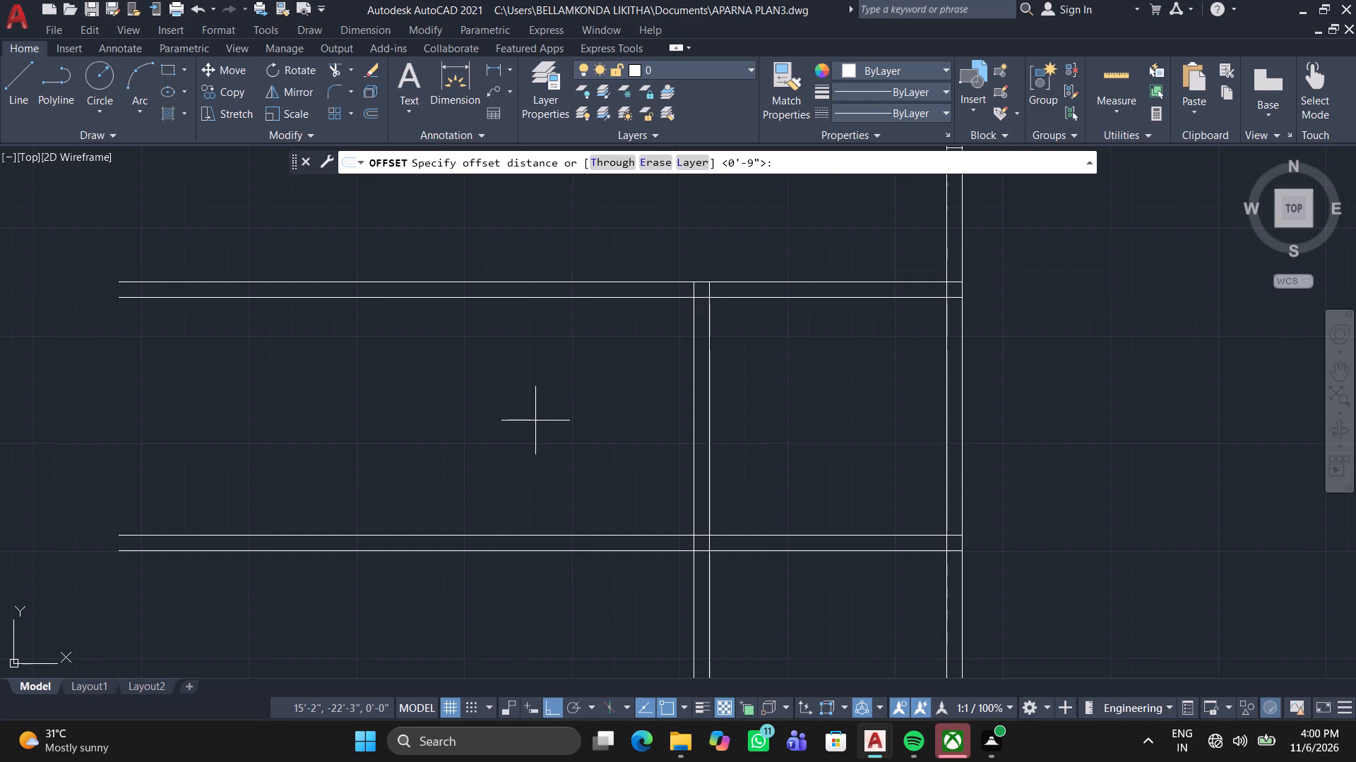
key(6)
key(apostrophe)
key(3)
key(Return)
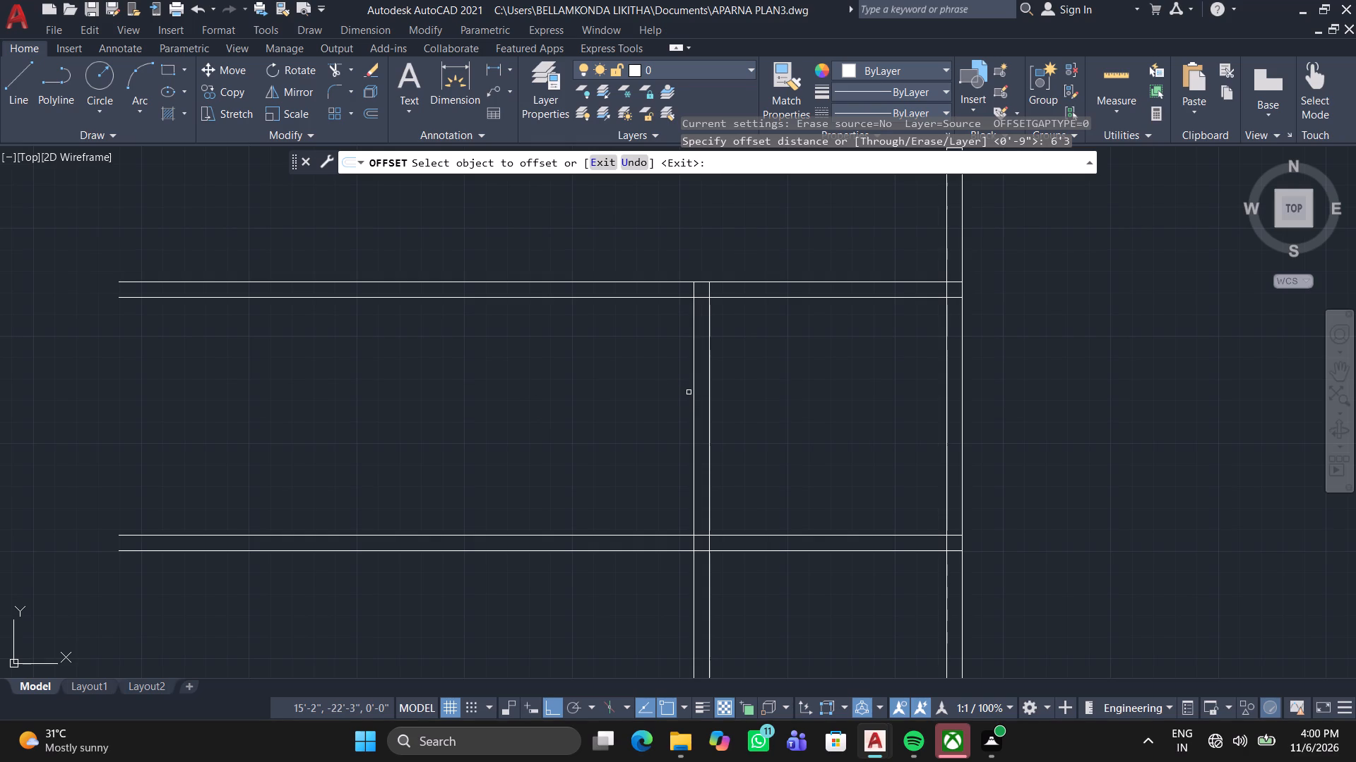
click(692, 392)
click(528, 416)
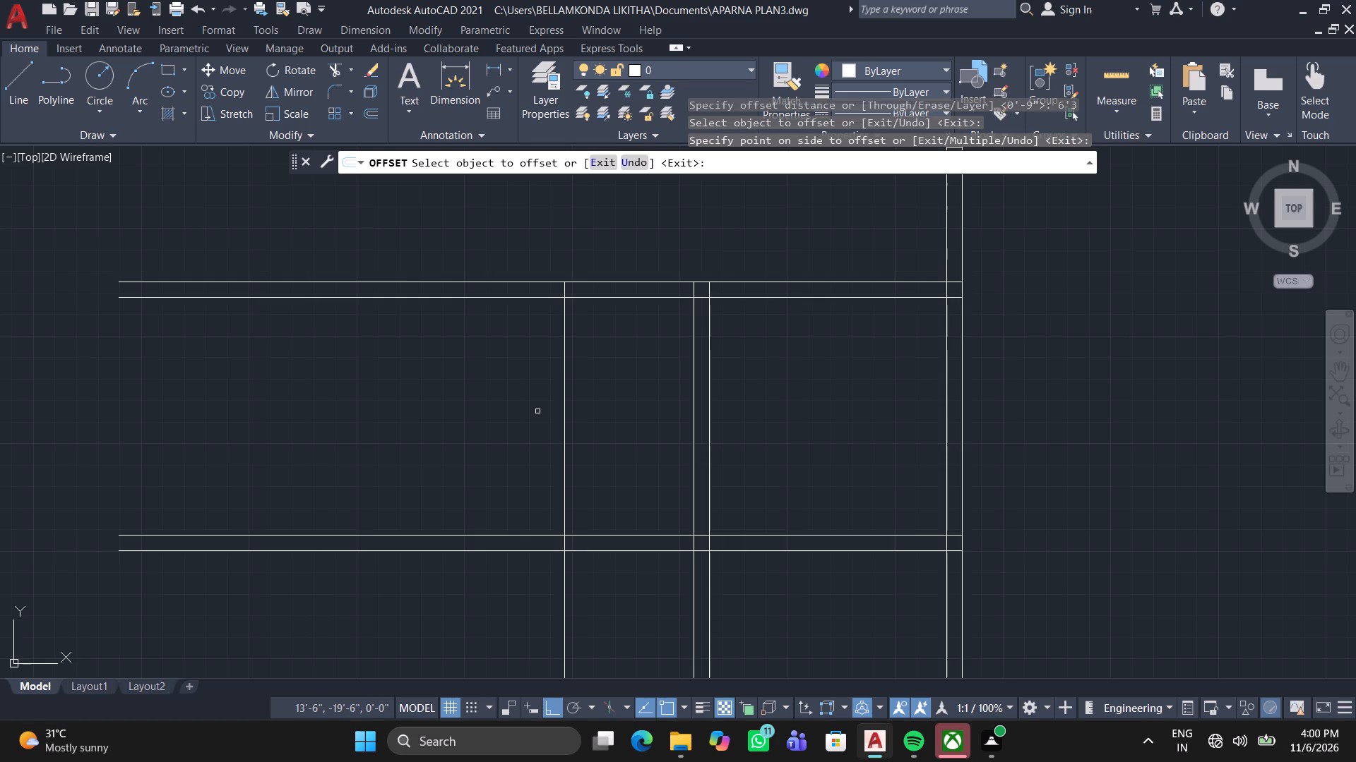
key(space)
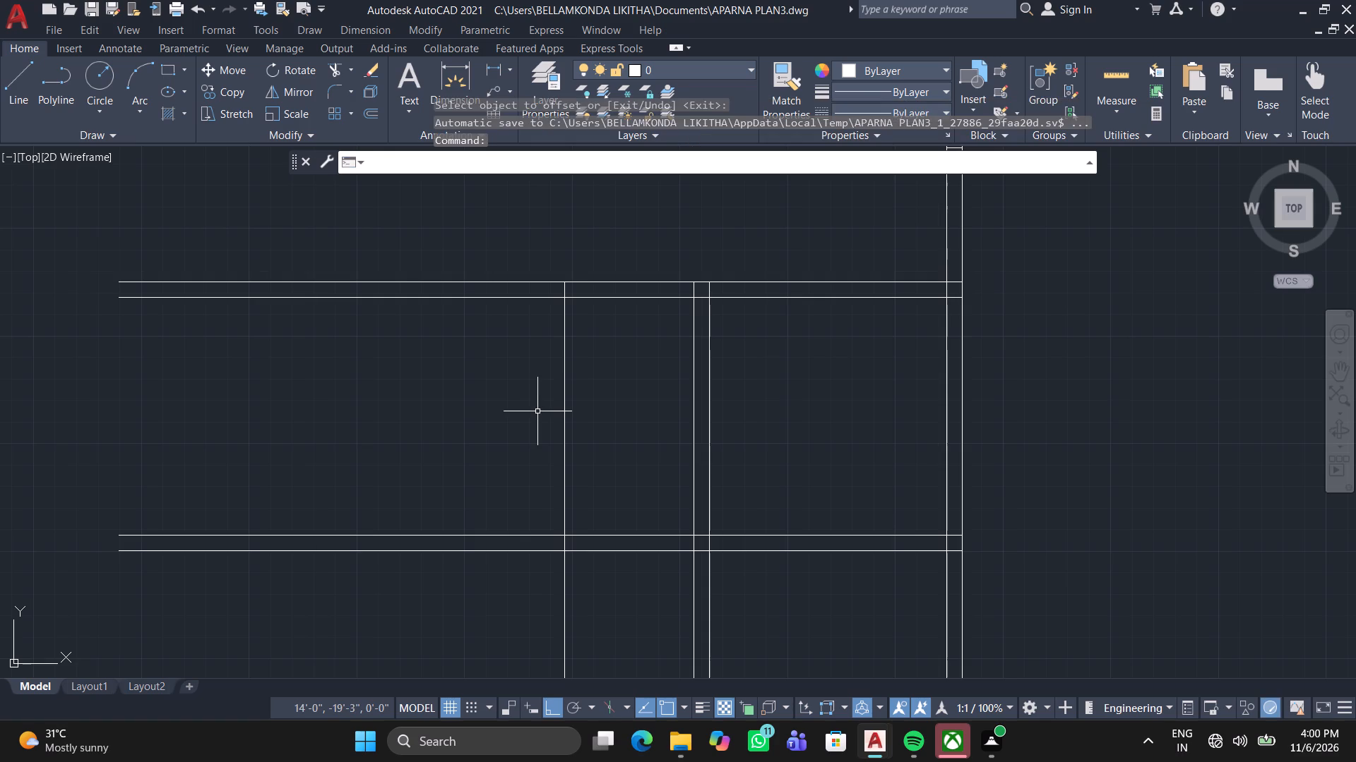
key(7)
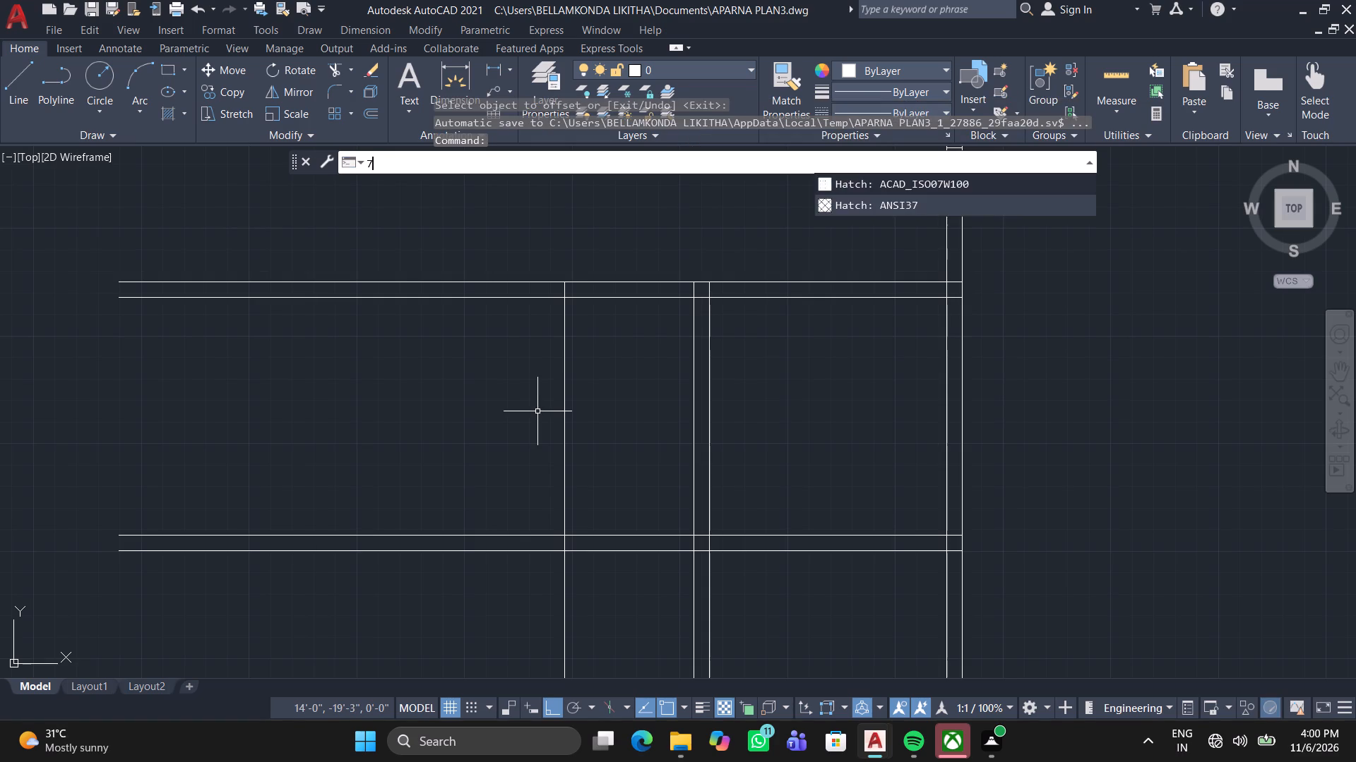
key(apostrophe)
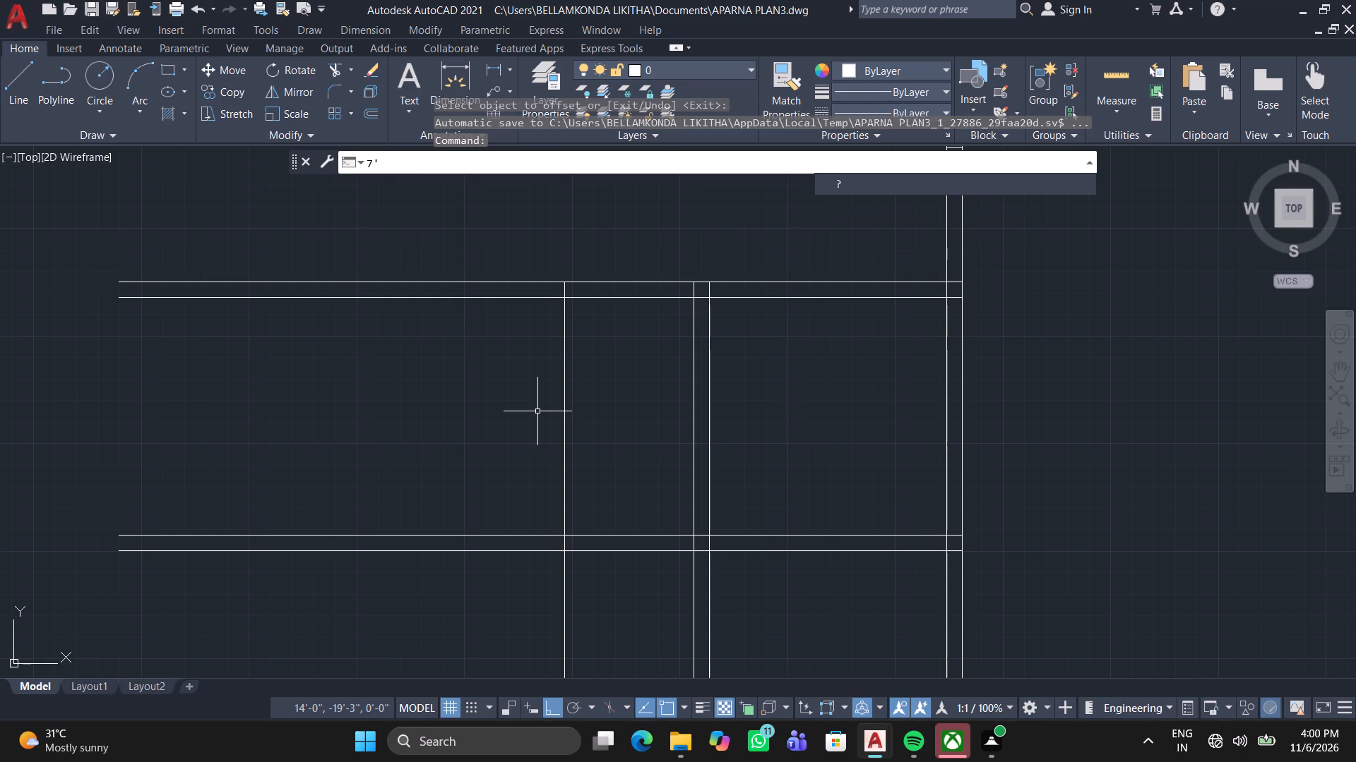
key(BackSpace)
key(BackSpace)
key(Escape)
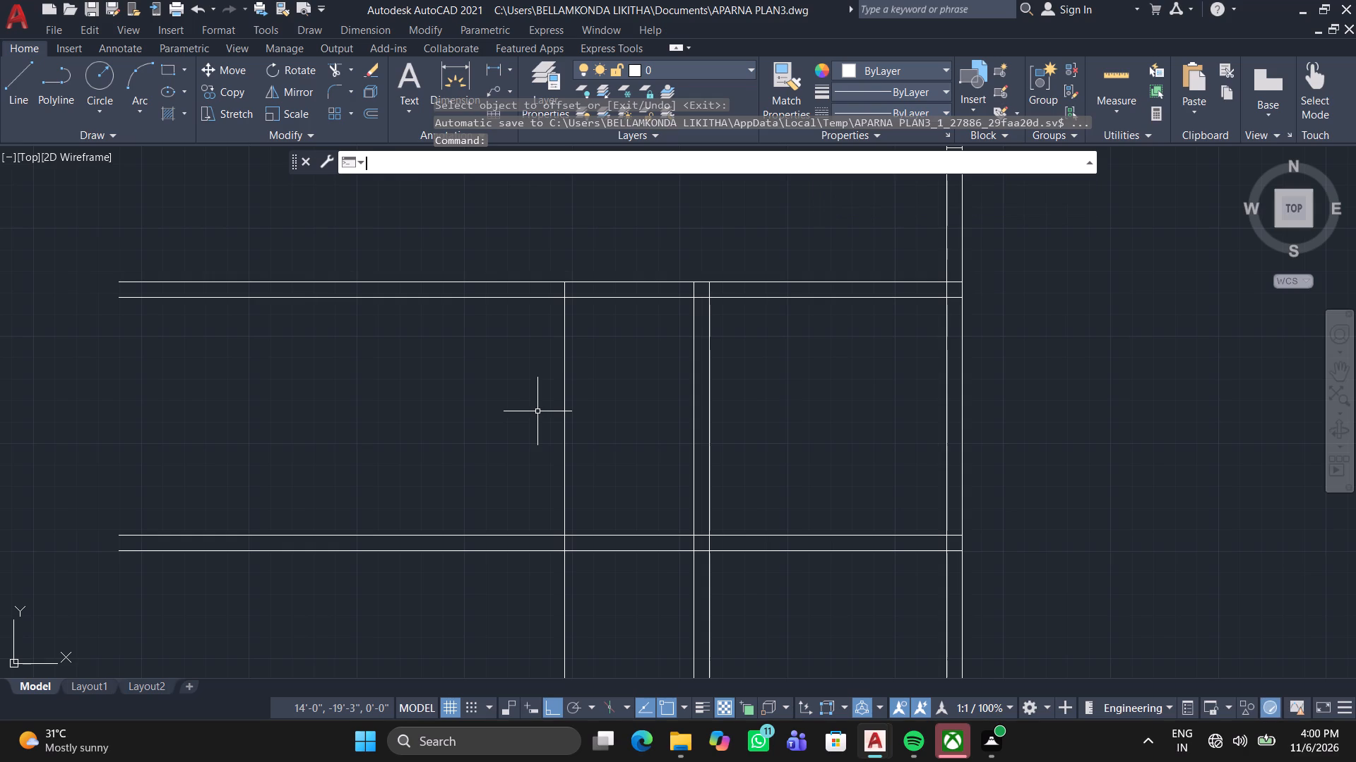
Offset the lower face of the extension's top horizontal wall 7'6" downward.
key(space)
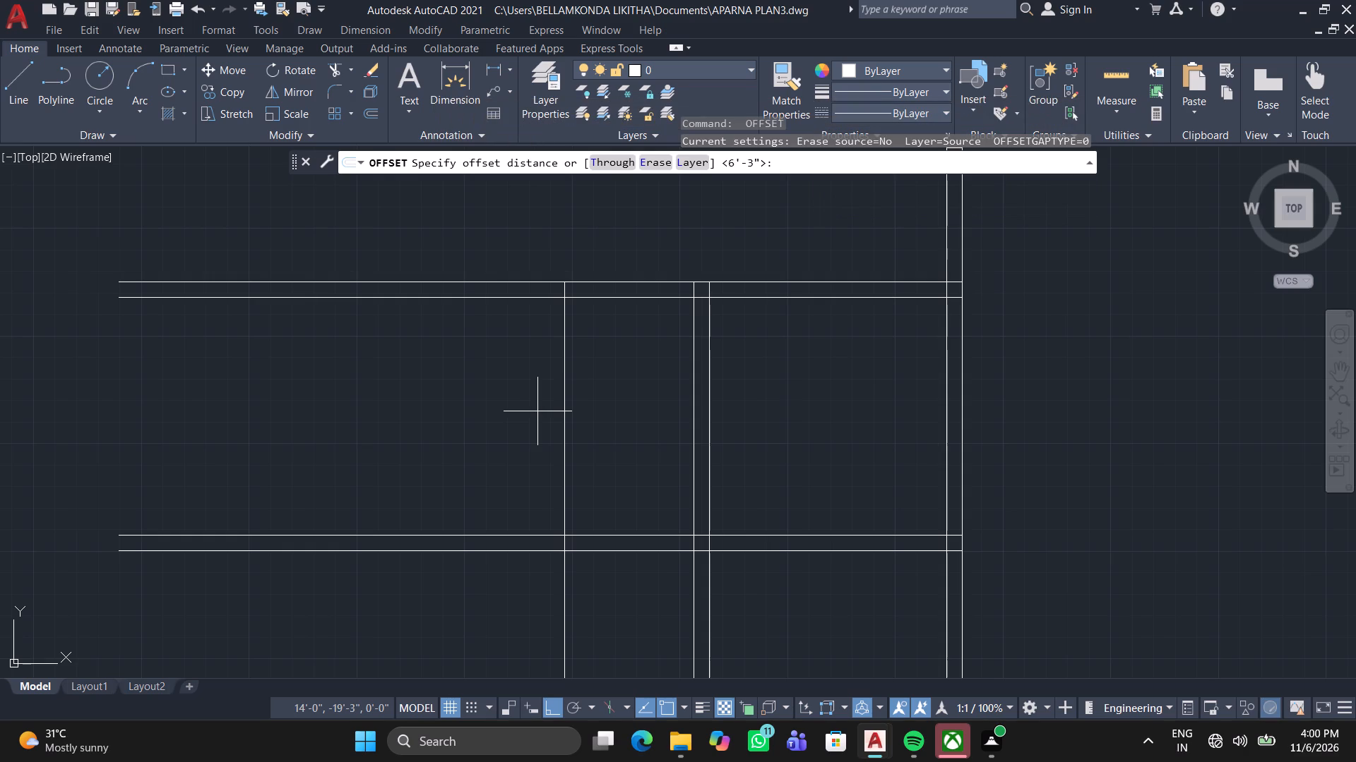
key(7)
text('6)
key(Return)
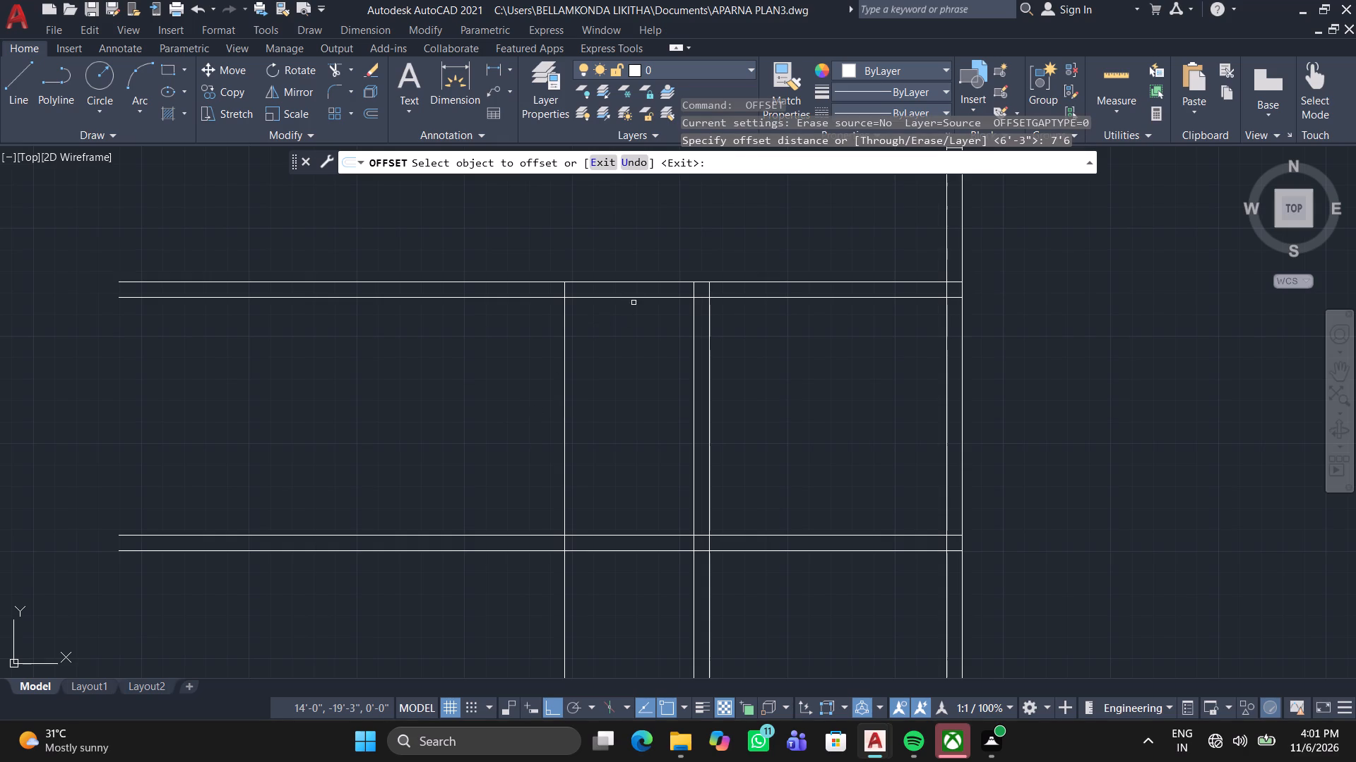
click(637, 298)
click(648, 396)
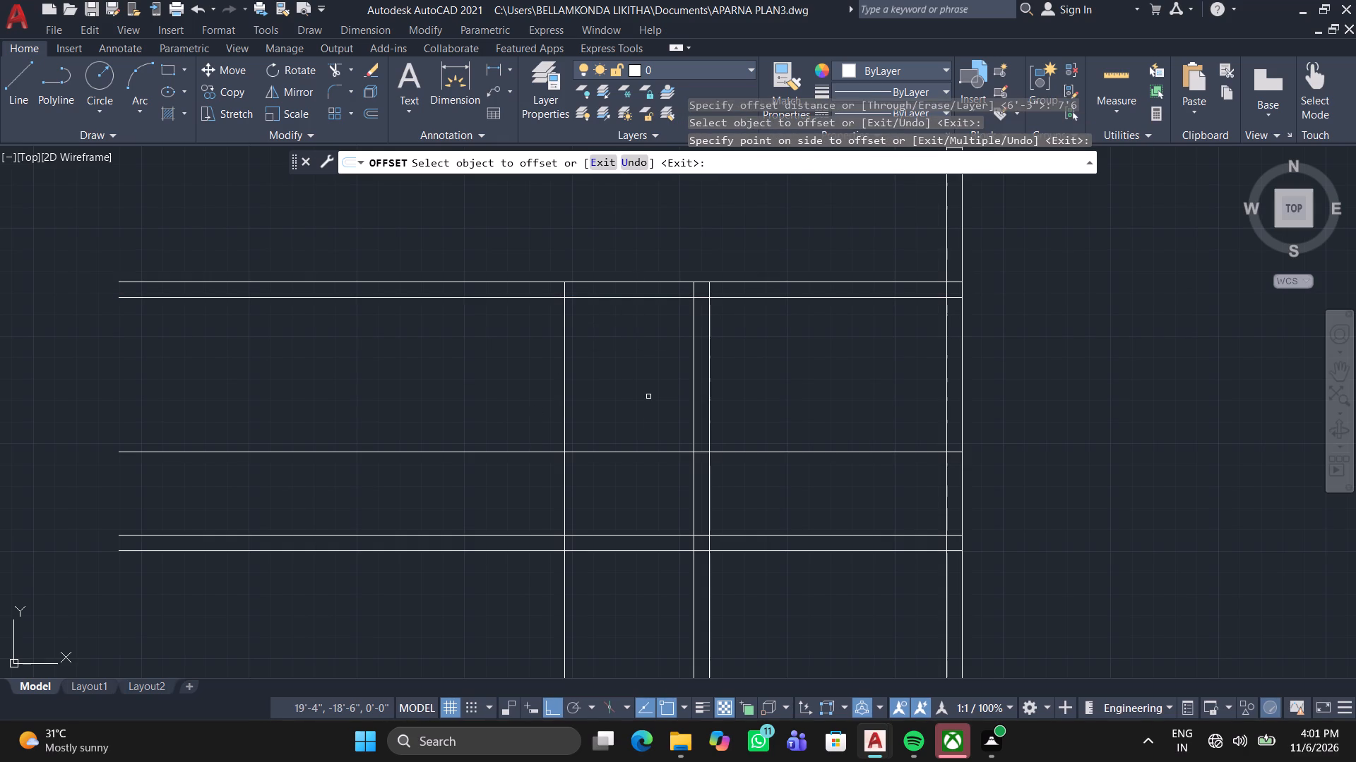
key(space)
Offset the new vertical line 9" to the left and the new horizontal line 9" downward to form the partition walls.
key(space)
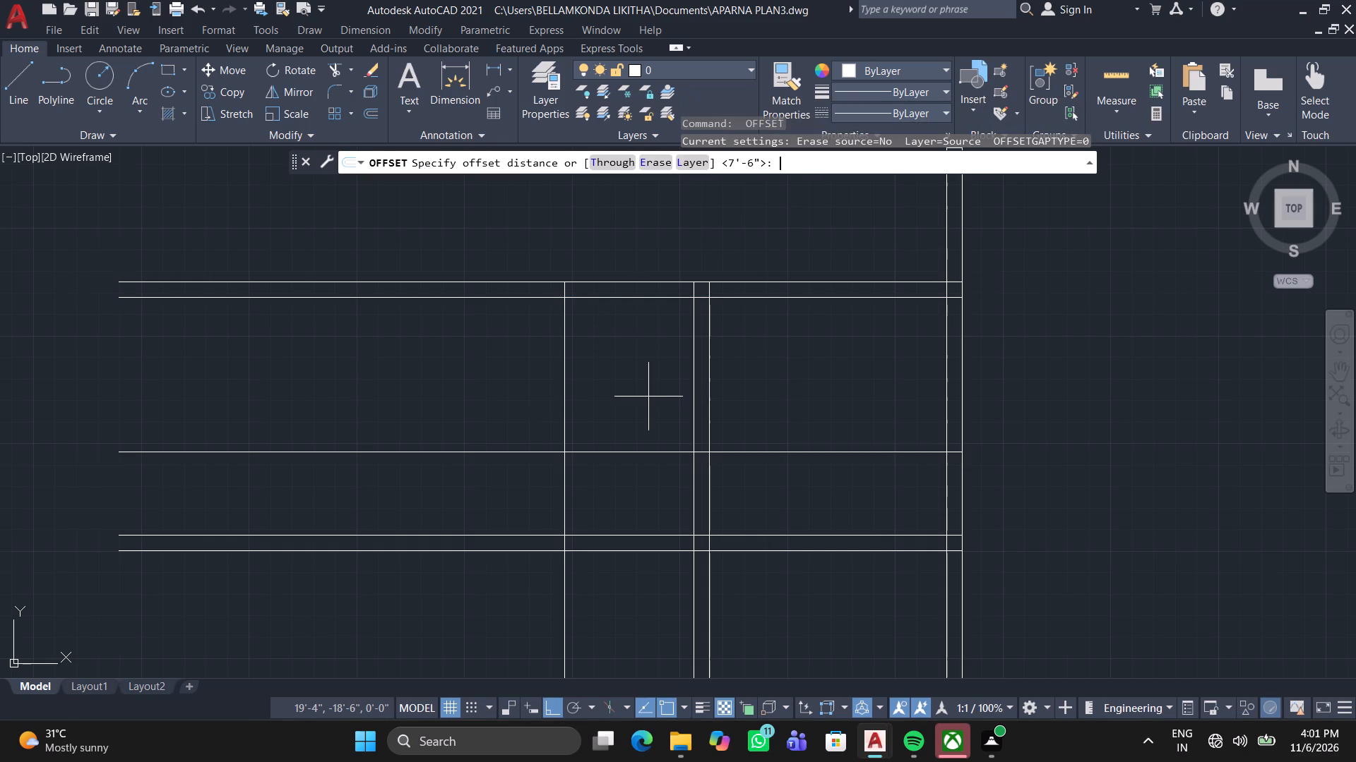
key(9)
key(Return)
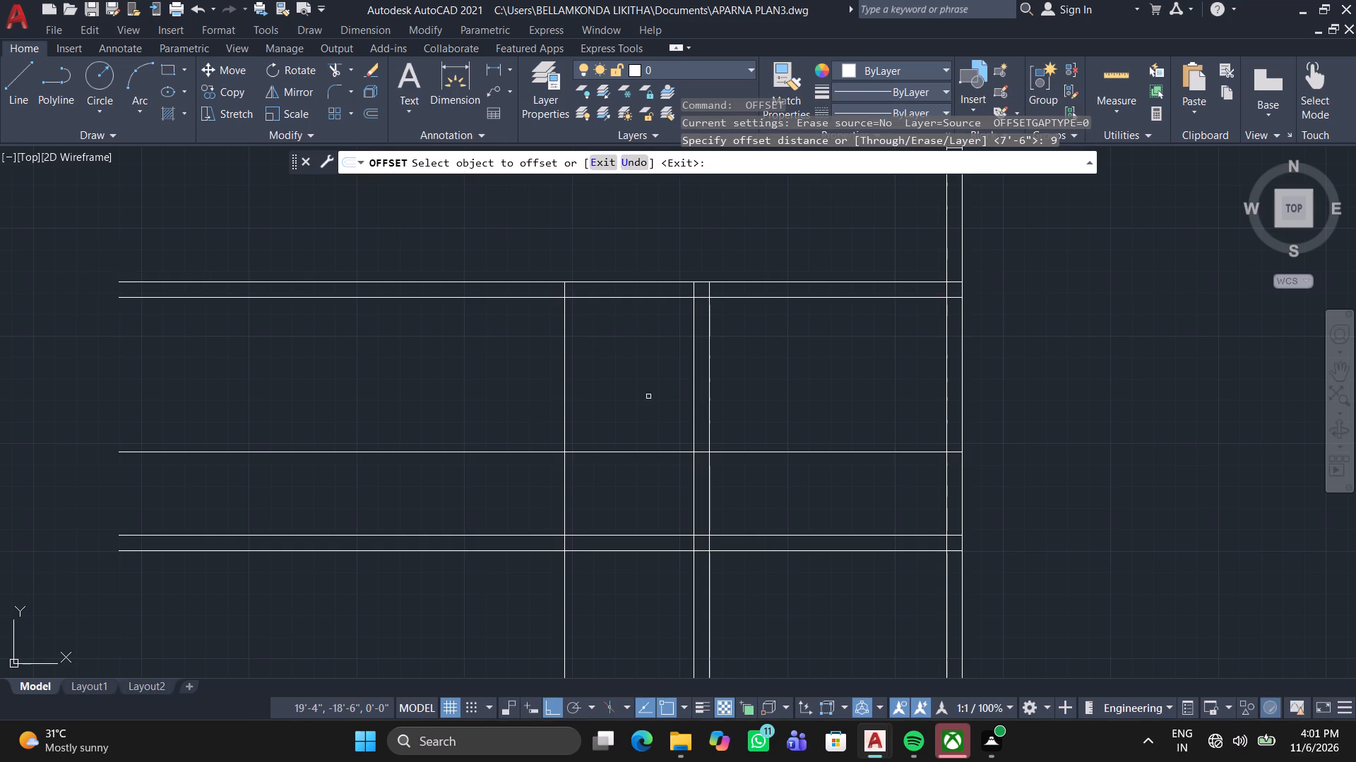
double_click(563, 399)
click(523, 400)
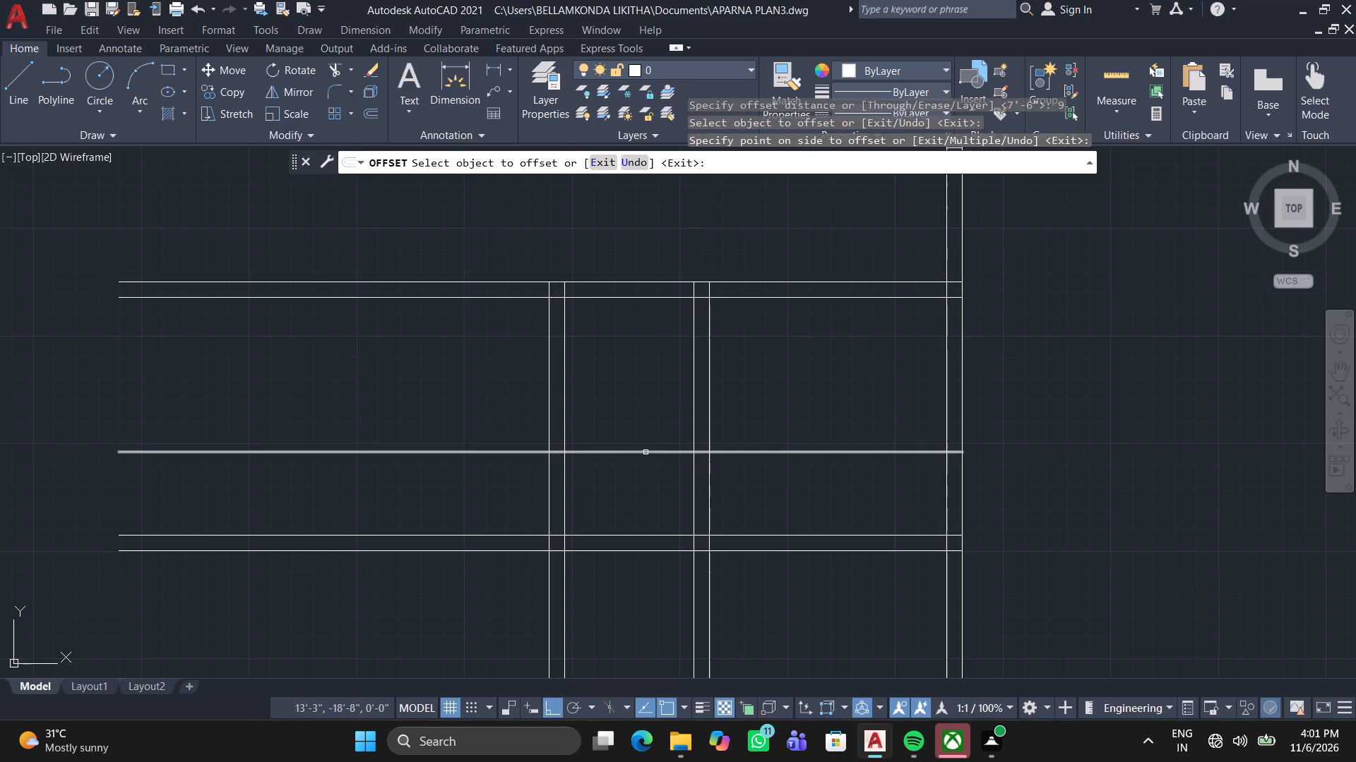
click(647, 452)
click(653, 494)
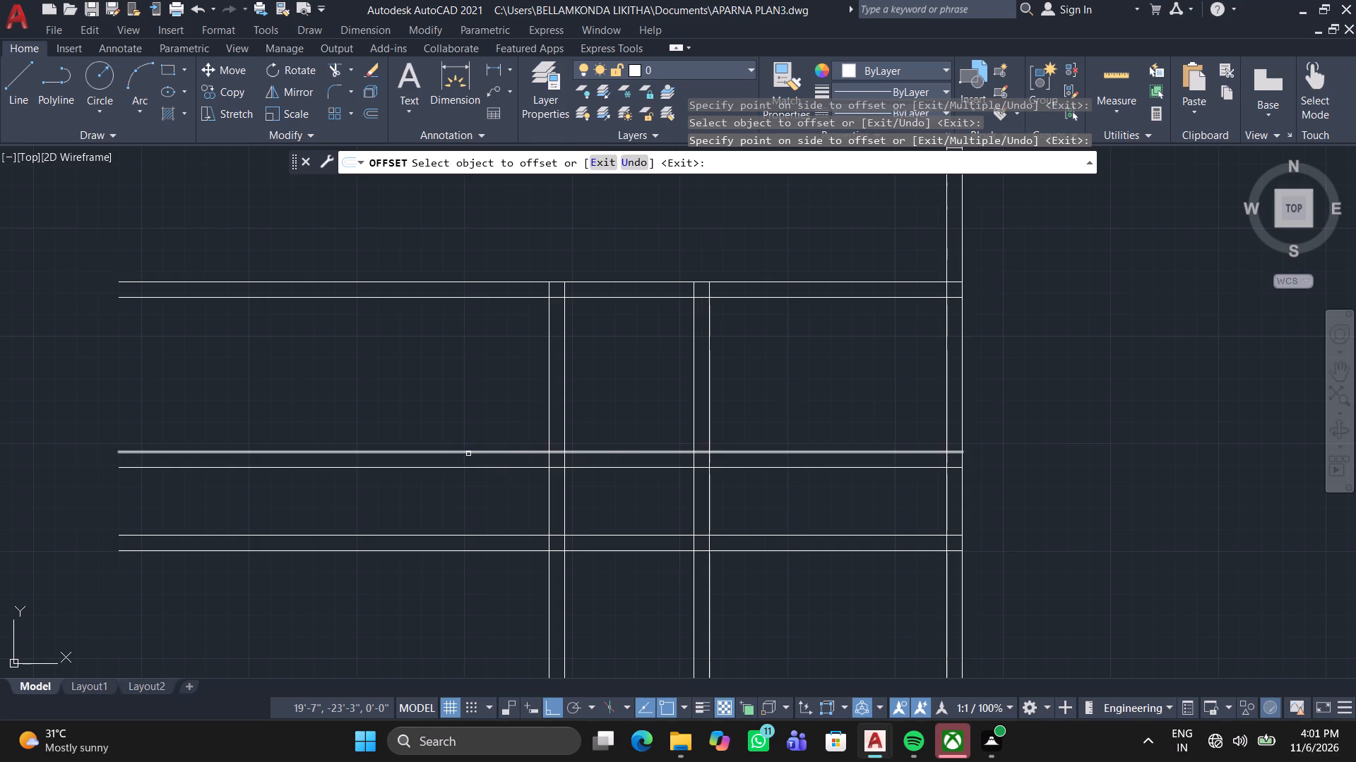
Examine the new 9" partition walls and their intersections in the rooms below the plan.
scroll(468, 454, down, 1)
middle_drag(463, 462, 553, 431)
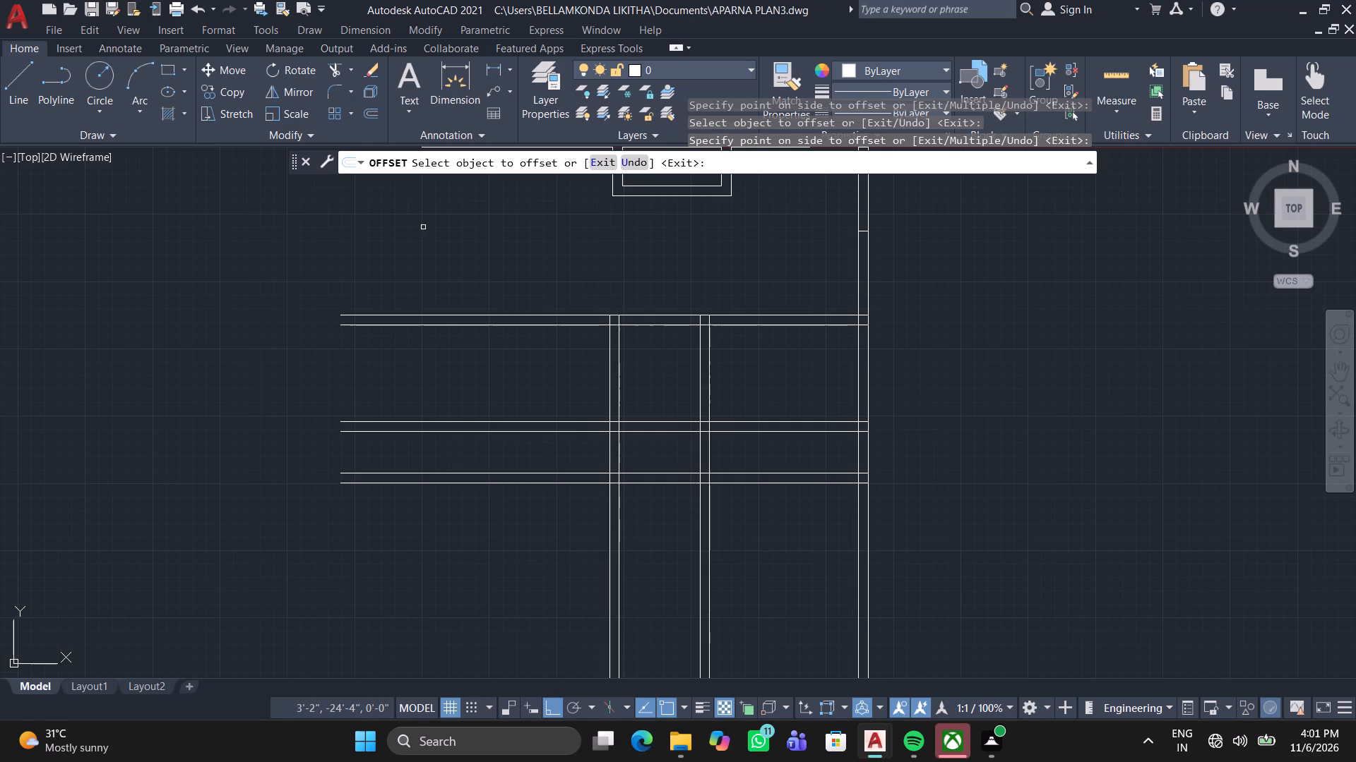
scroll(485, 396, up, 1)
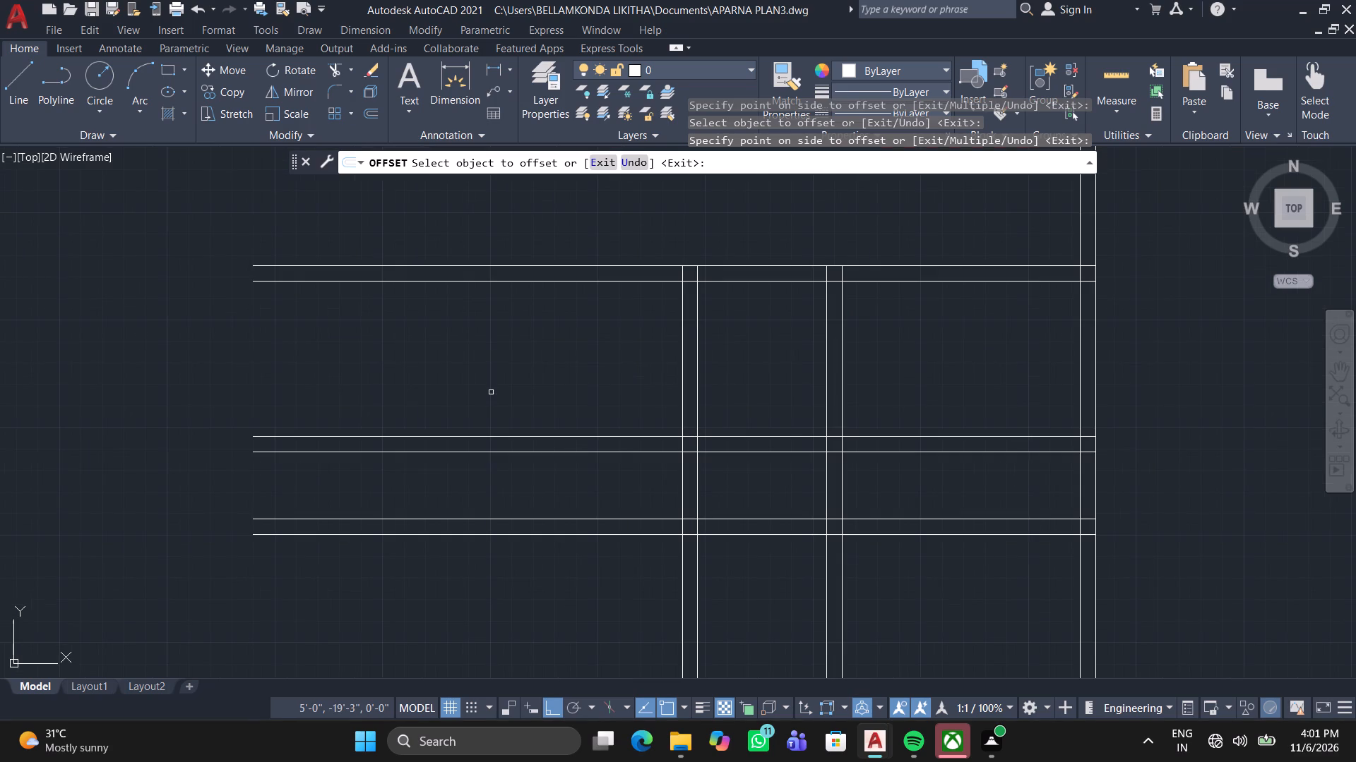
middle_drag(494, 389, 430, 359)
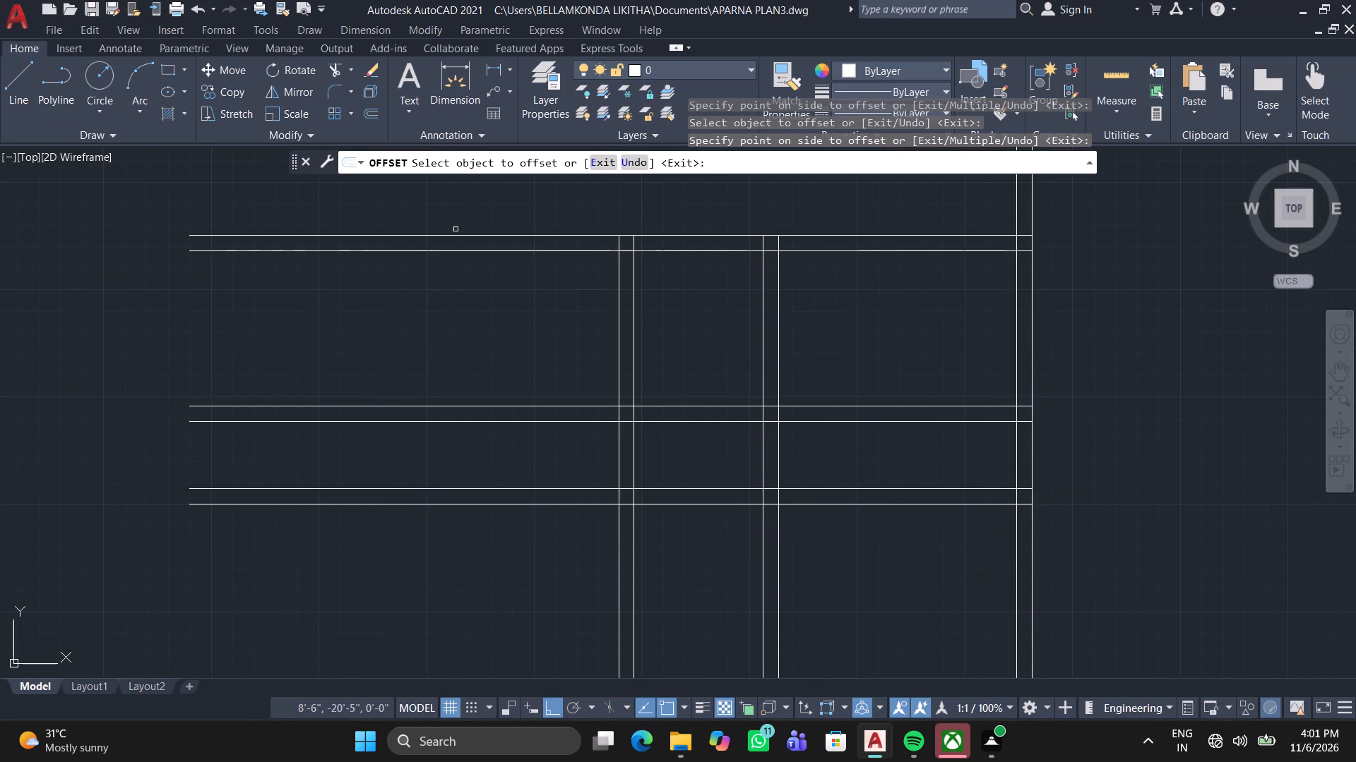
middle_drag(456, 255, 436, 315)
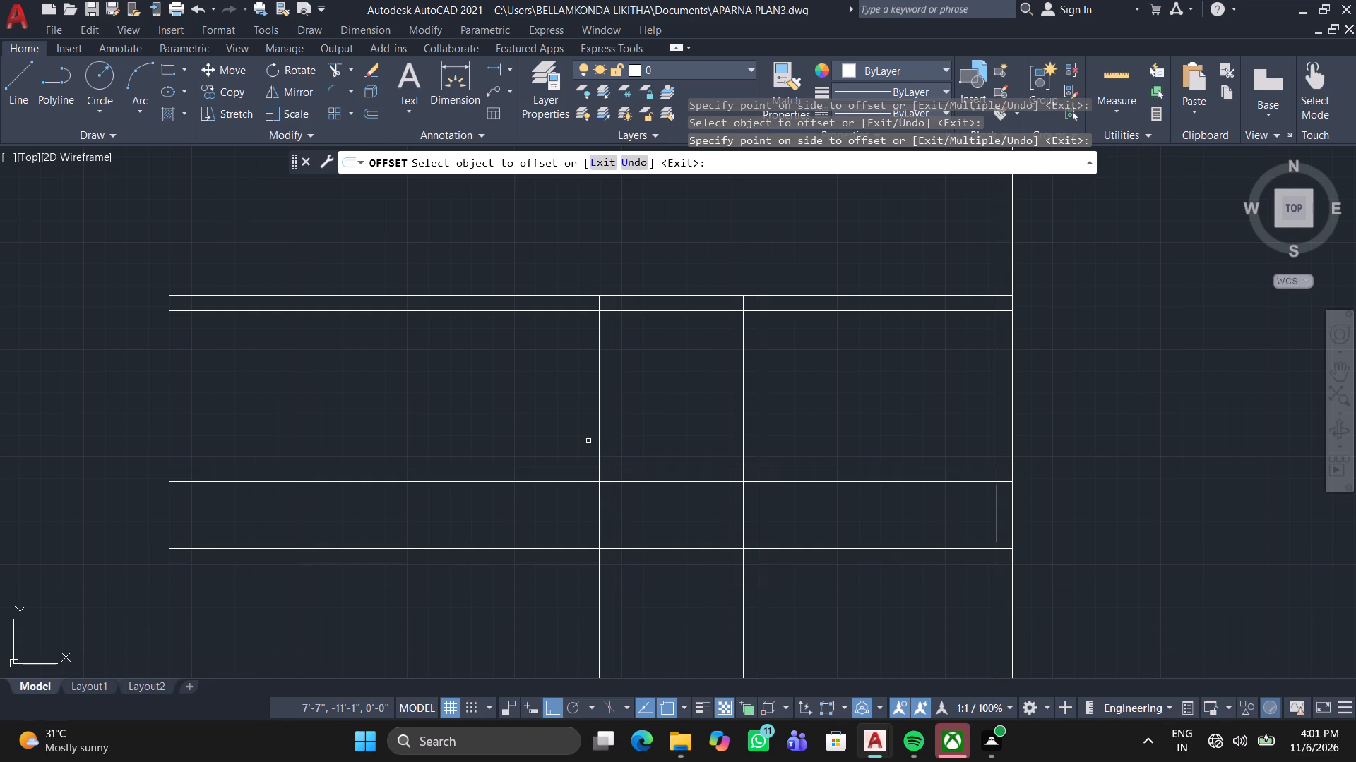
middle_drag(579, 468, 545, 406)
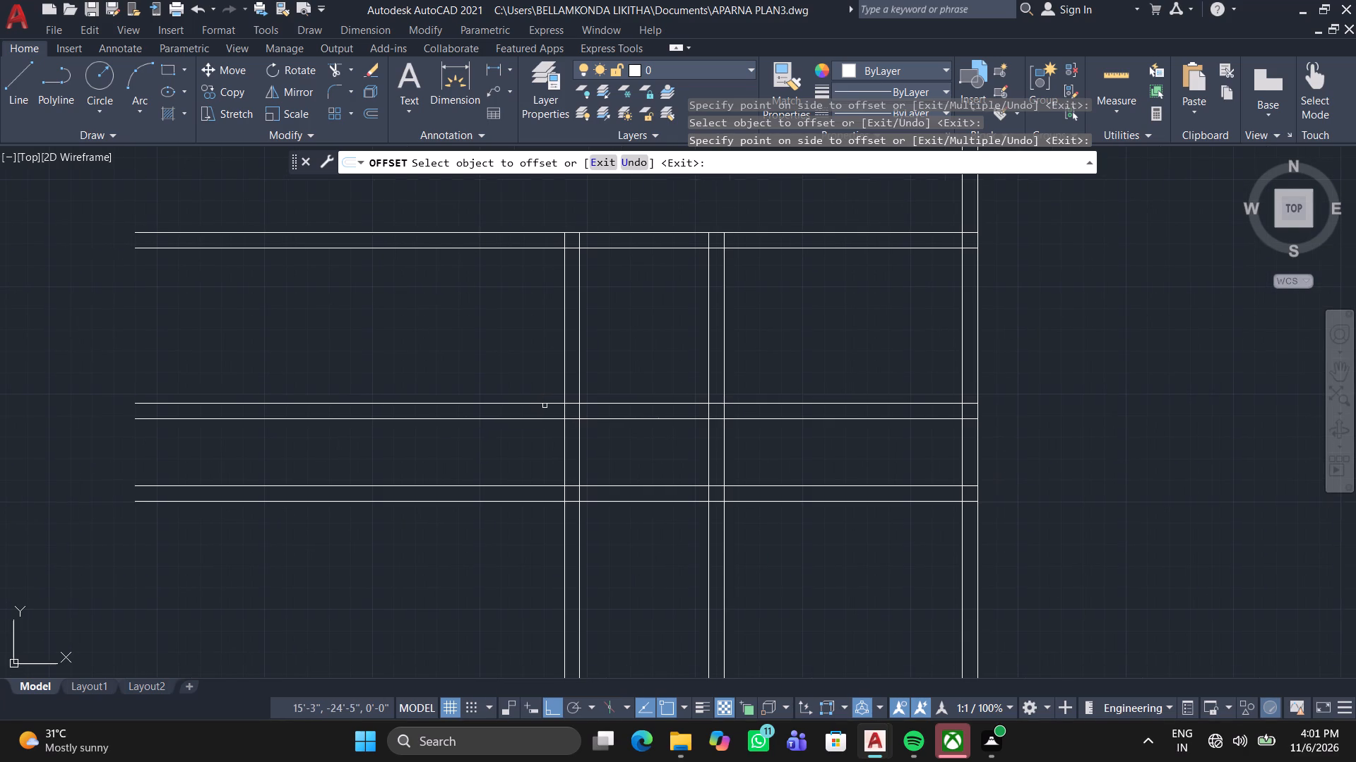
scroll(545, 404, up, 2)
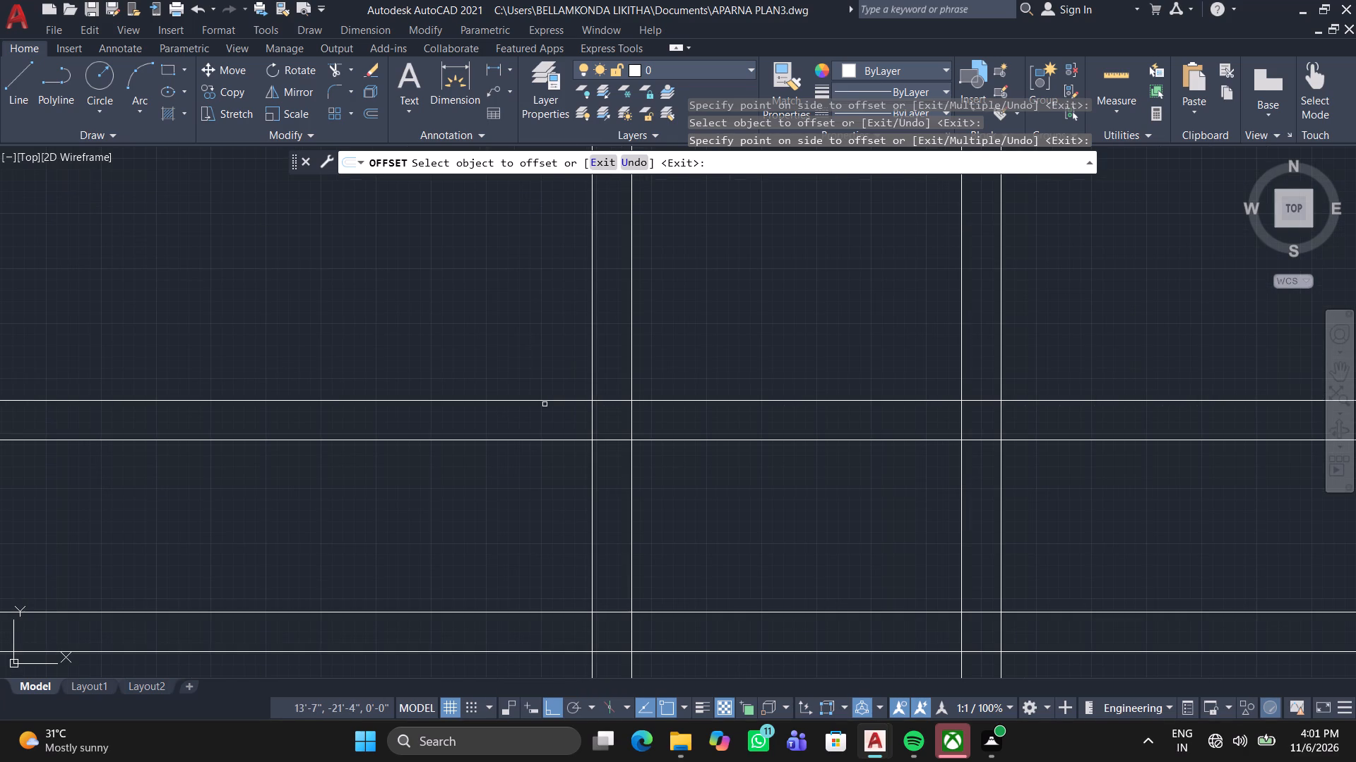
scroll(552, 405, down, 1)
middle_drag(552, 406, 496, 438)
scroll(496, 438, down, 1)
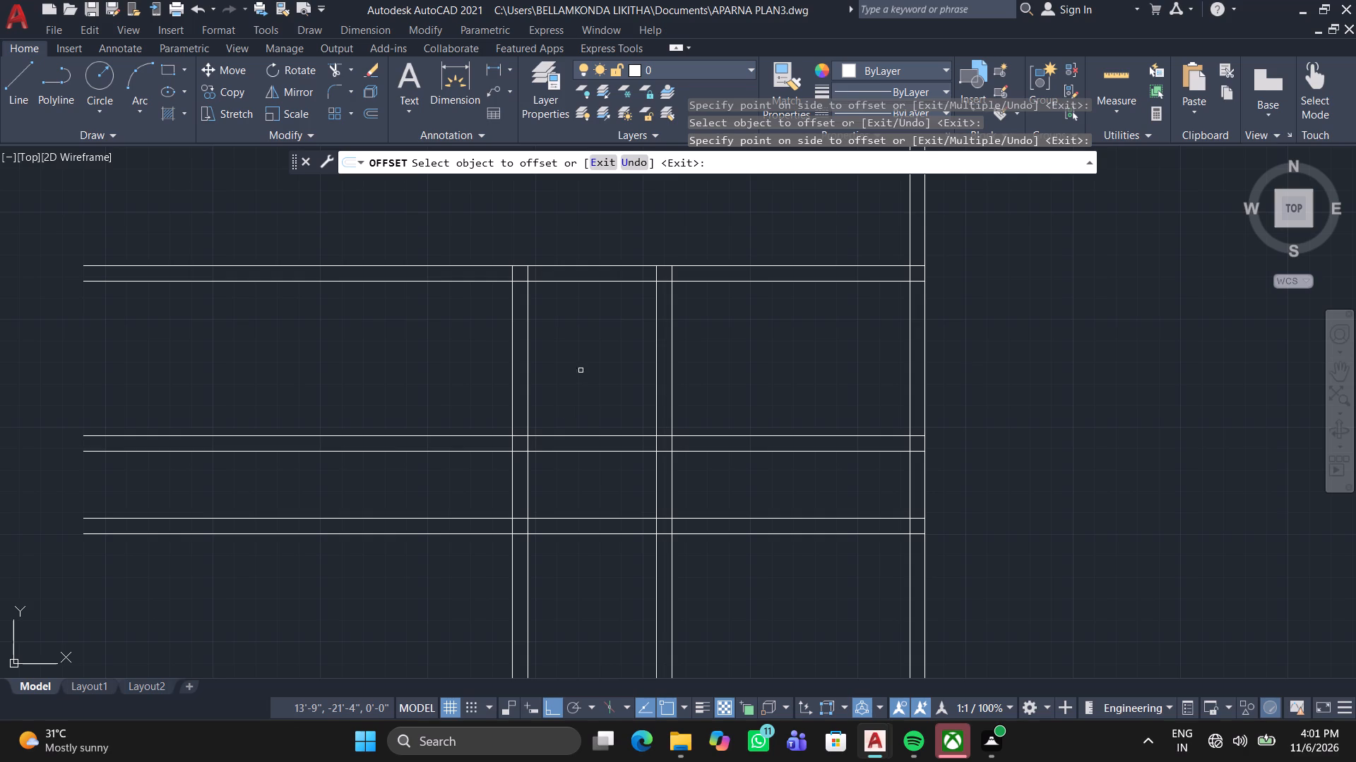
Offset the left face of the leftmost vertical partition wall below the plan 5' to the left.
click(374, 114)
scroll(453, 320, down, 2)
middle_drag(446, 332, 429, 385)
scroll(430, 408, up, 1)
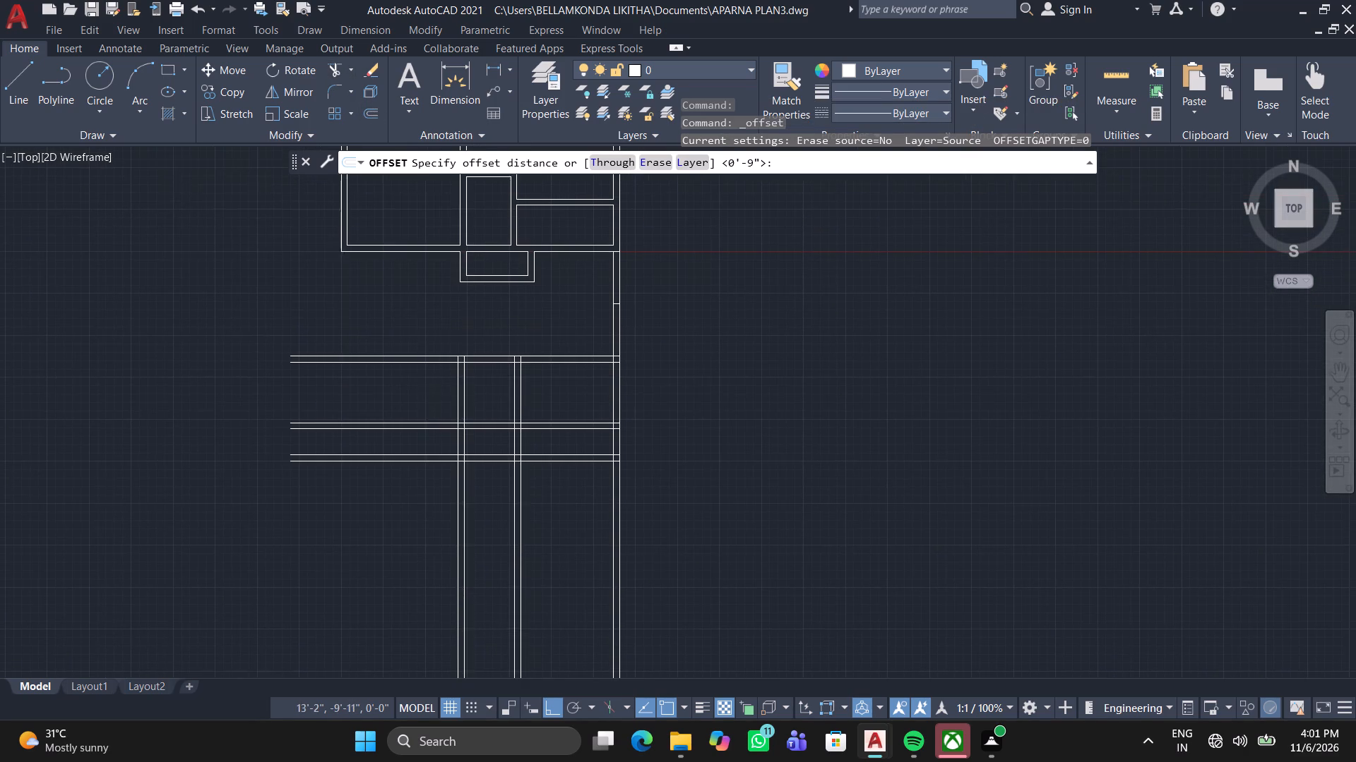
scroll(430, 408, up, 1)
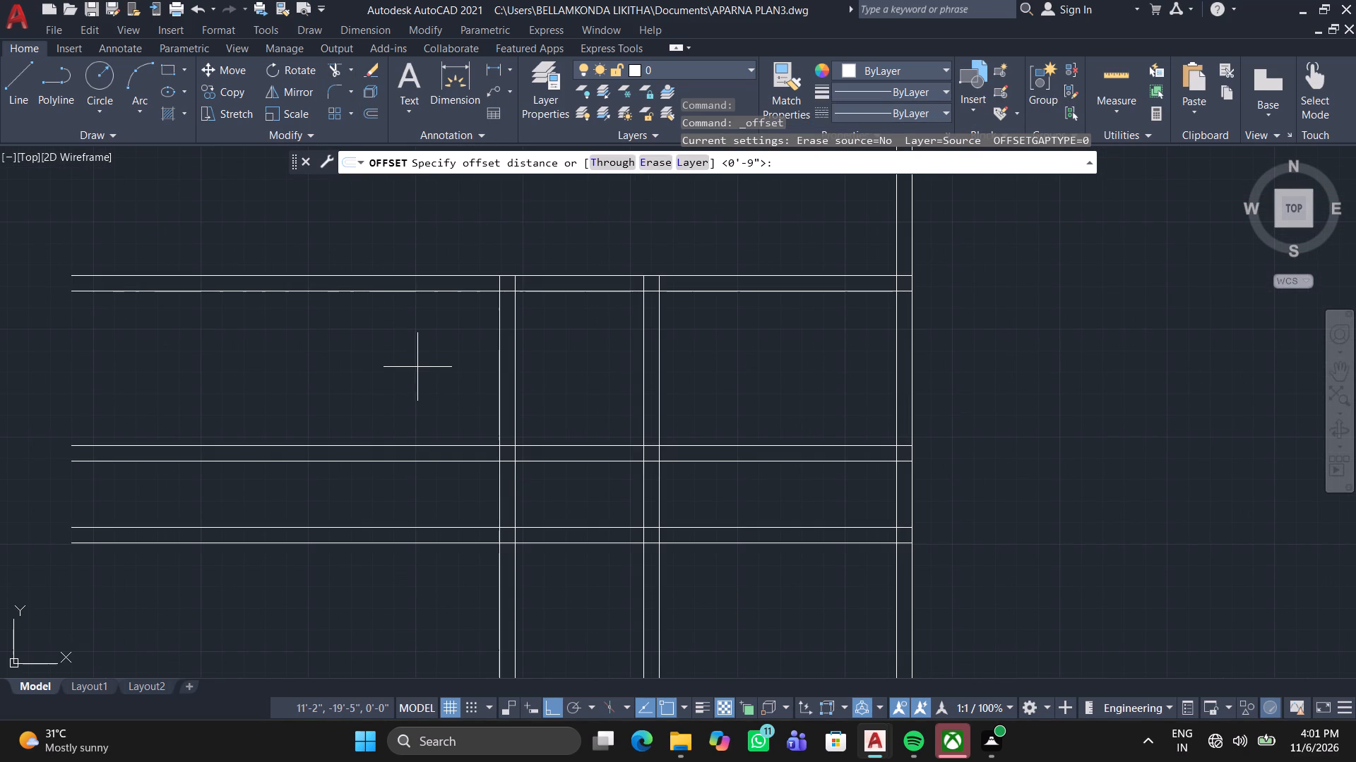
scroll(417, 367, up, 1)
scroll(417, 367, down, 1)
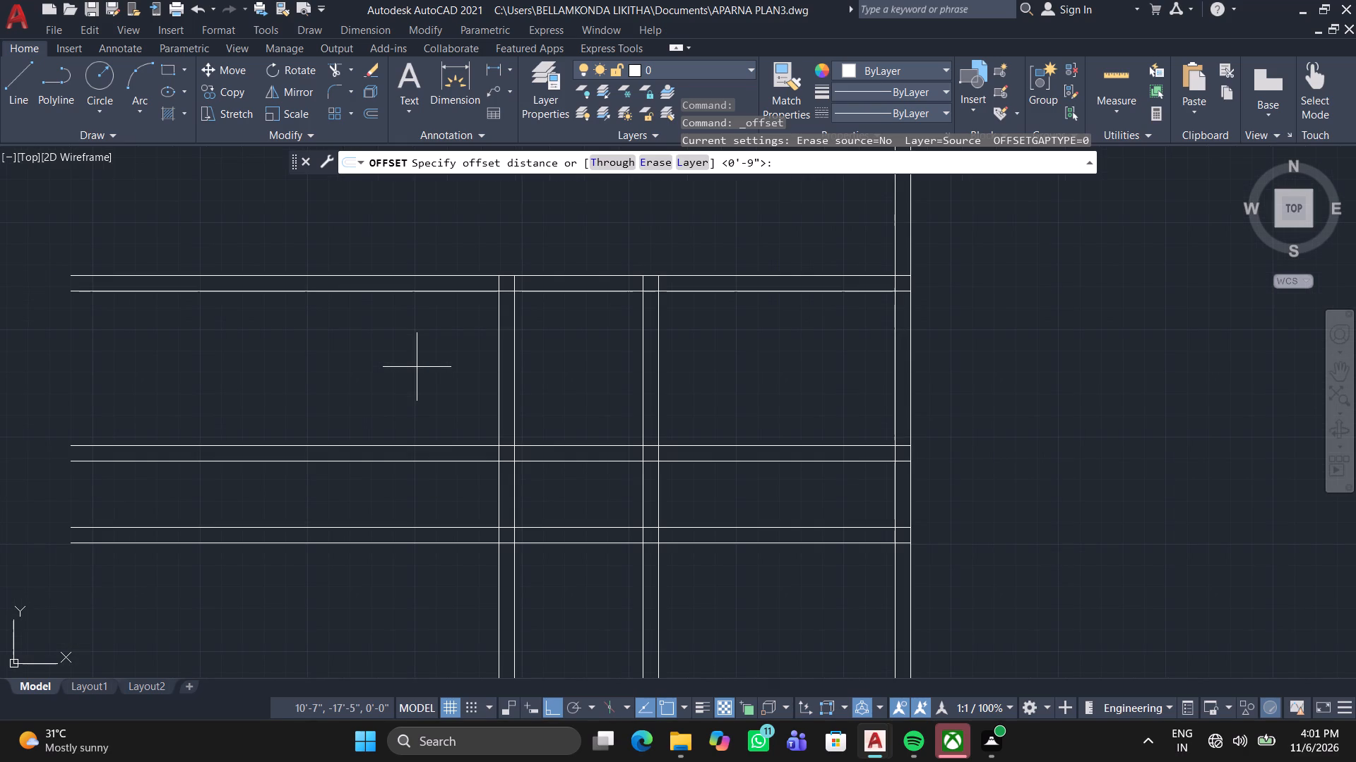
key(5)
key(apostrophe)
key(Return)
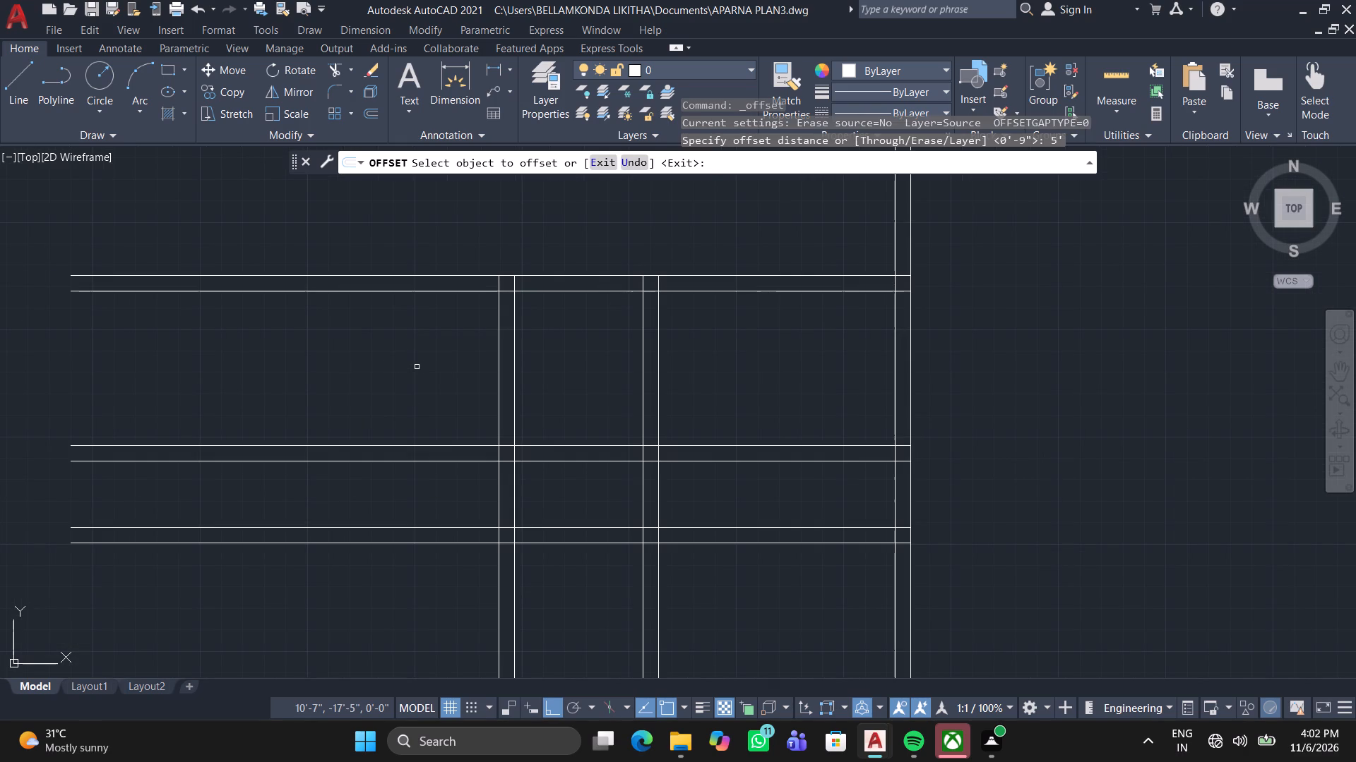
click(497, 369)
click(340, 349)
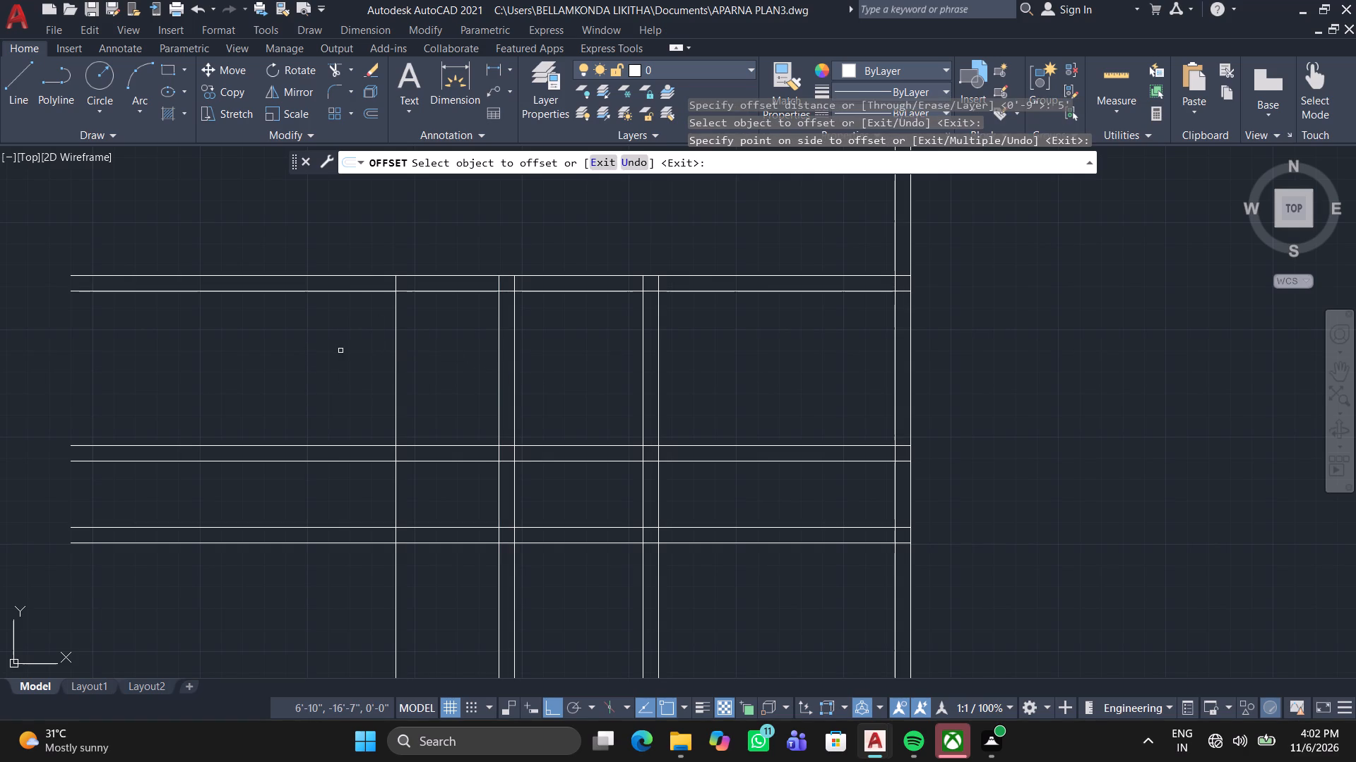
key(Left)
key(Down)
Offset the new leftmost vertical line 9" to the left to form the wall thickness.
key(space)
key(space)
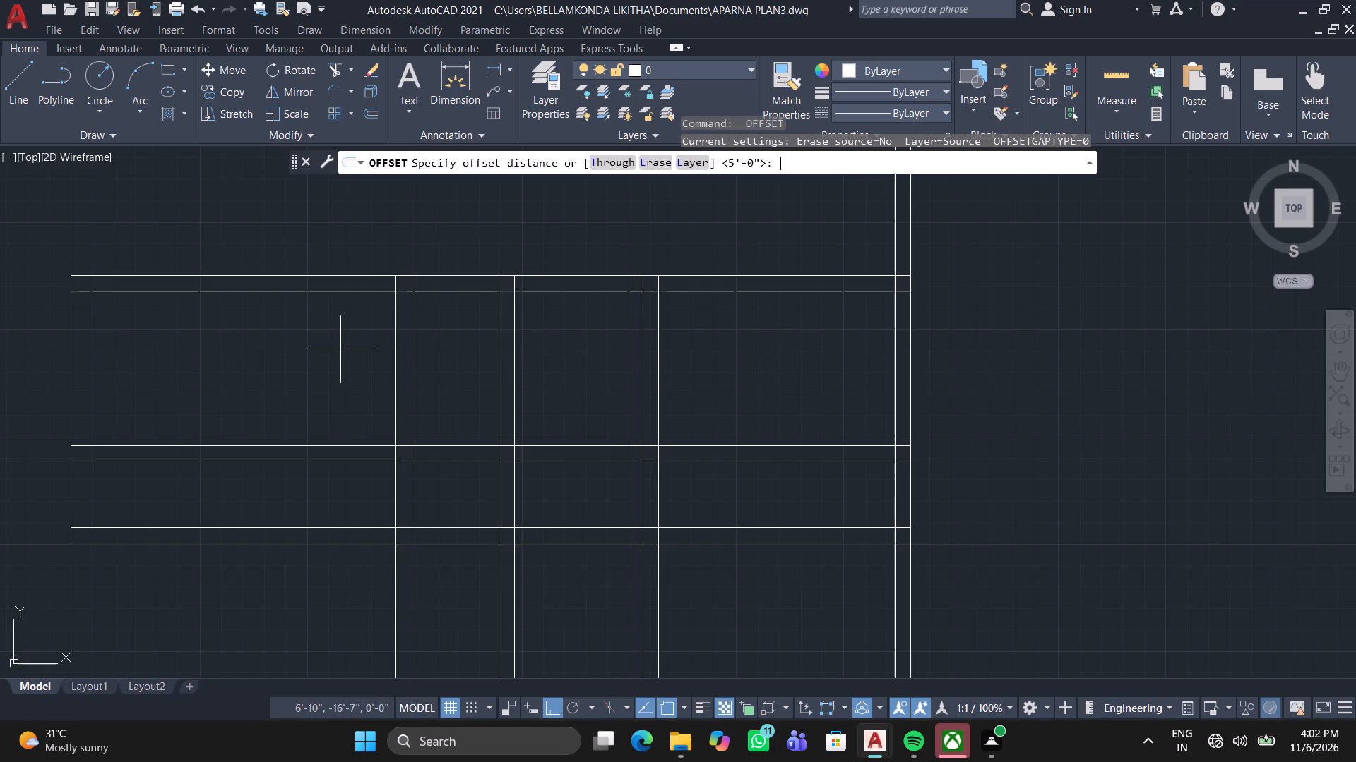
key(9)
key(Return)
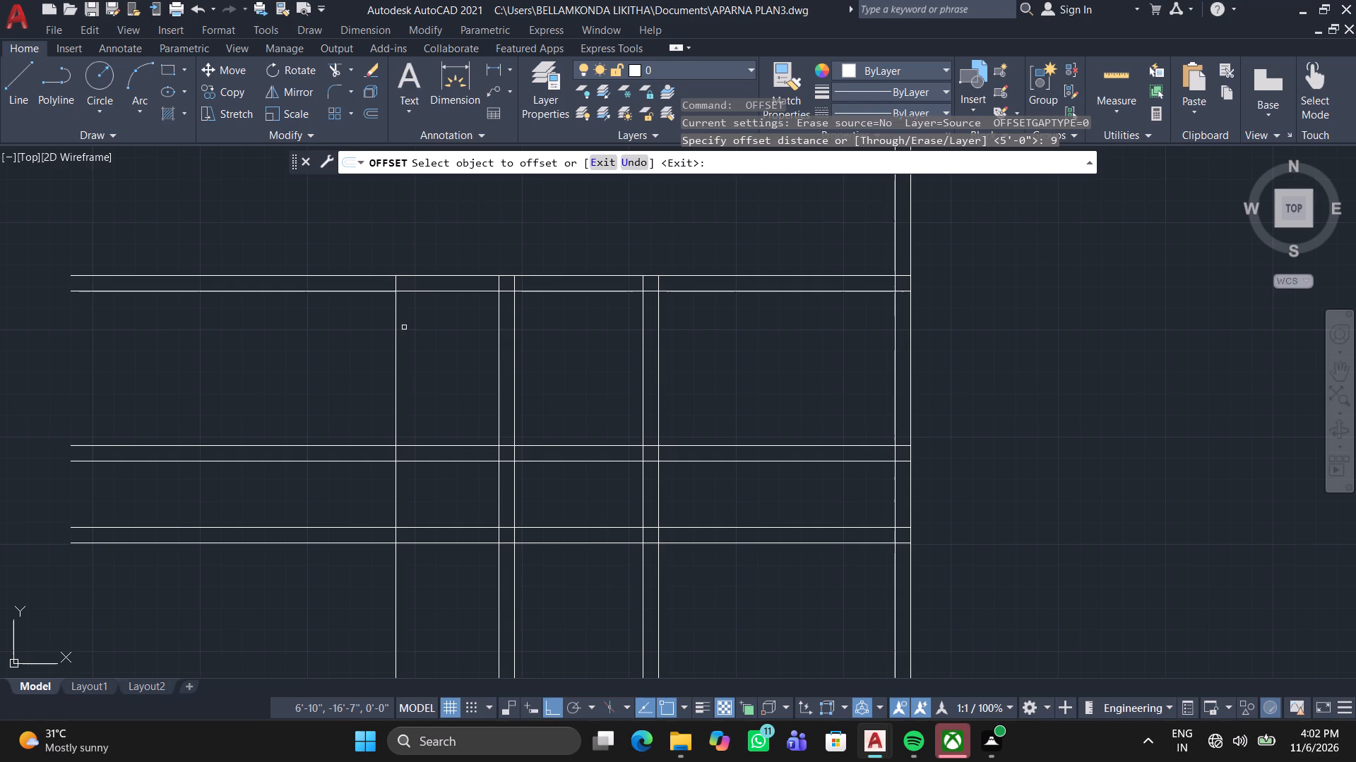
click(396, 336)
click(304, 327)
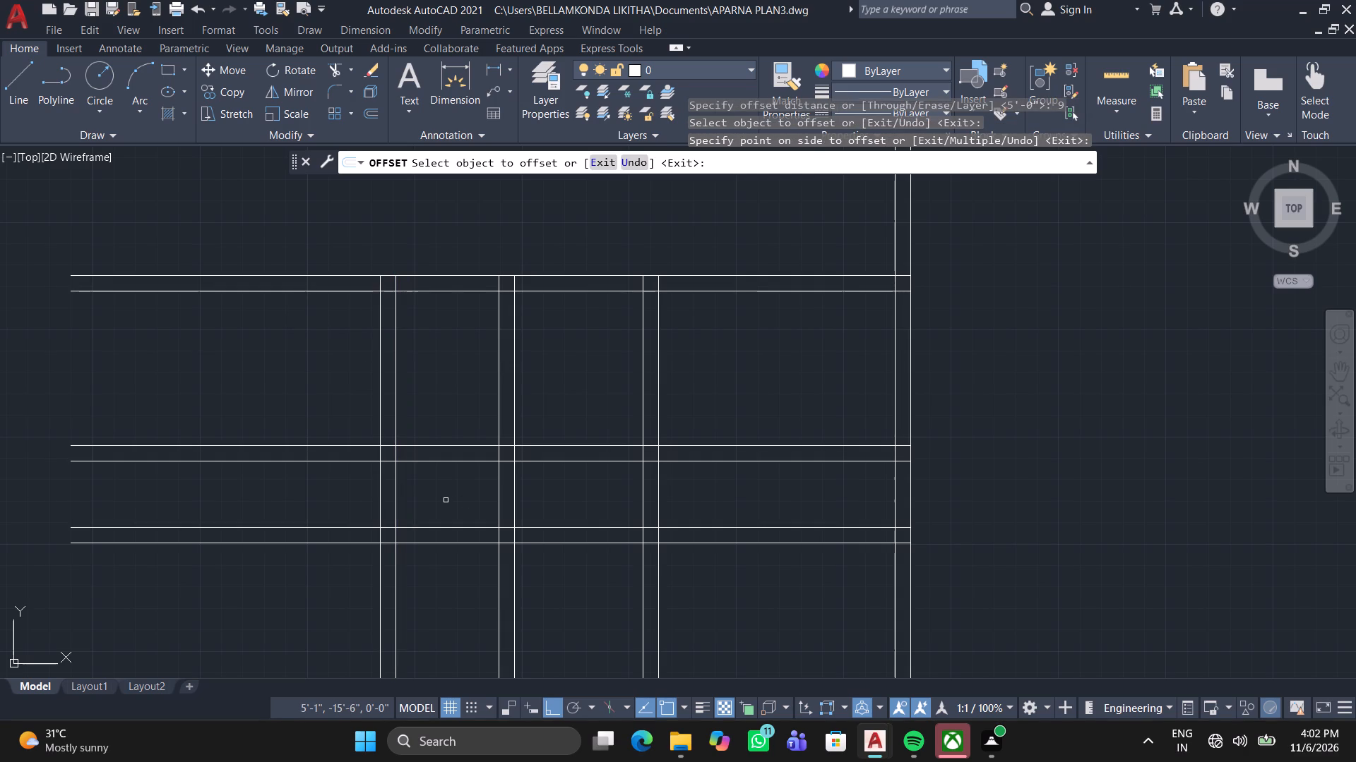
Offset the lower face of the extension's top horizontal wall 8'6" downward.
scroll(454, 500, up, 1)
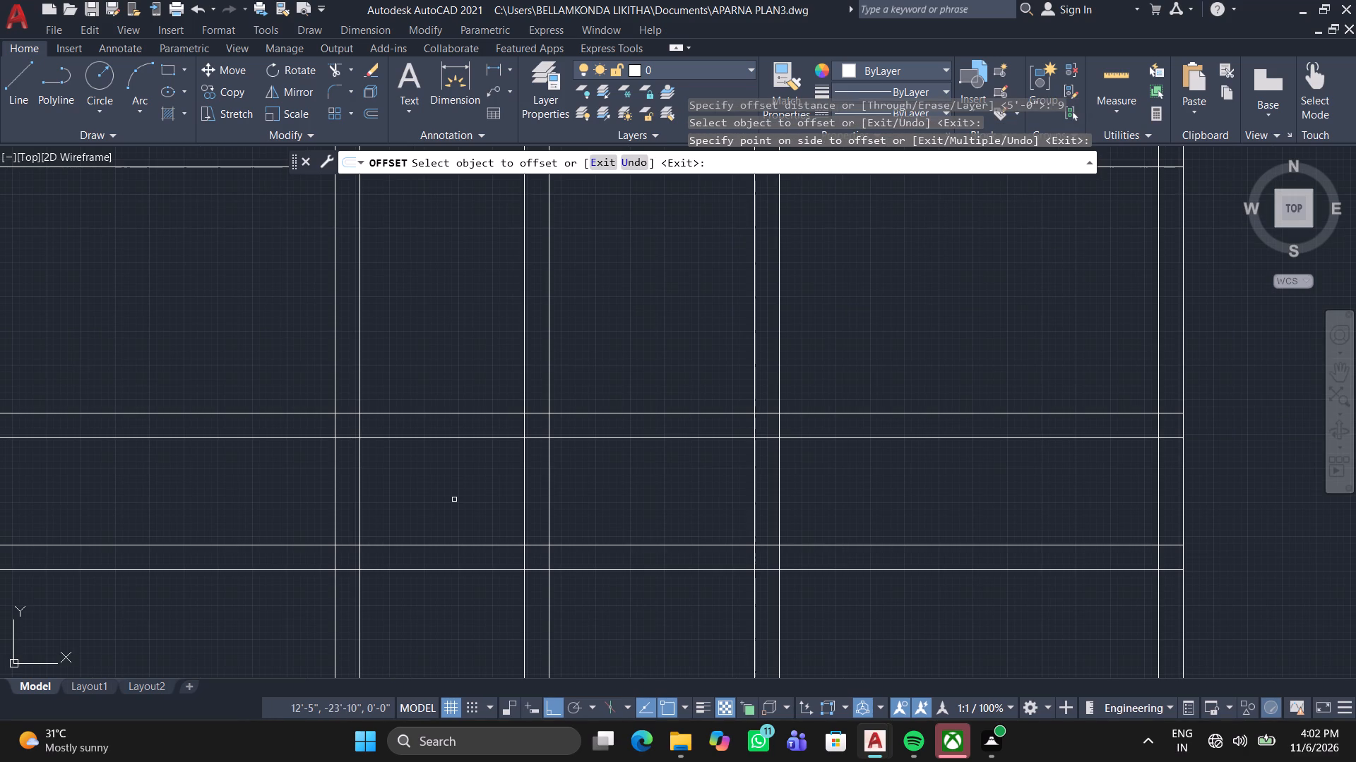
scroll(464, 487, down, 1)
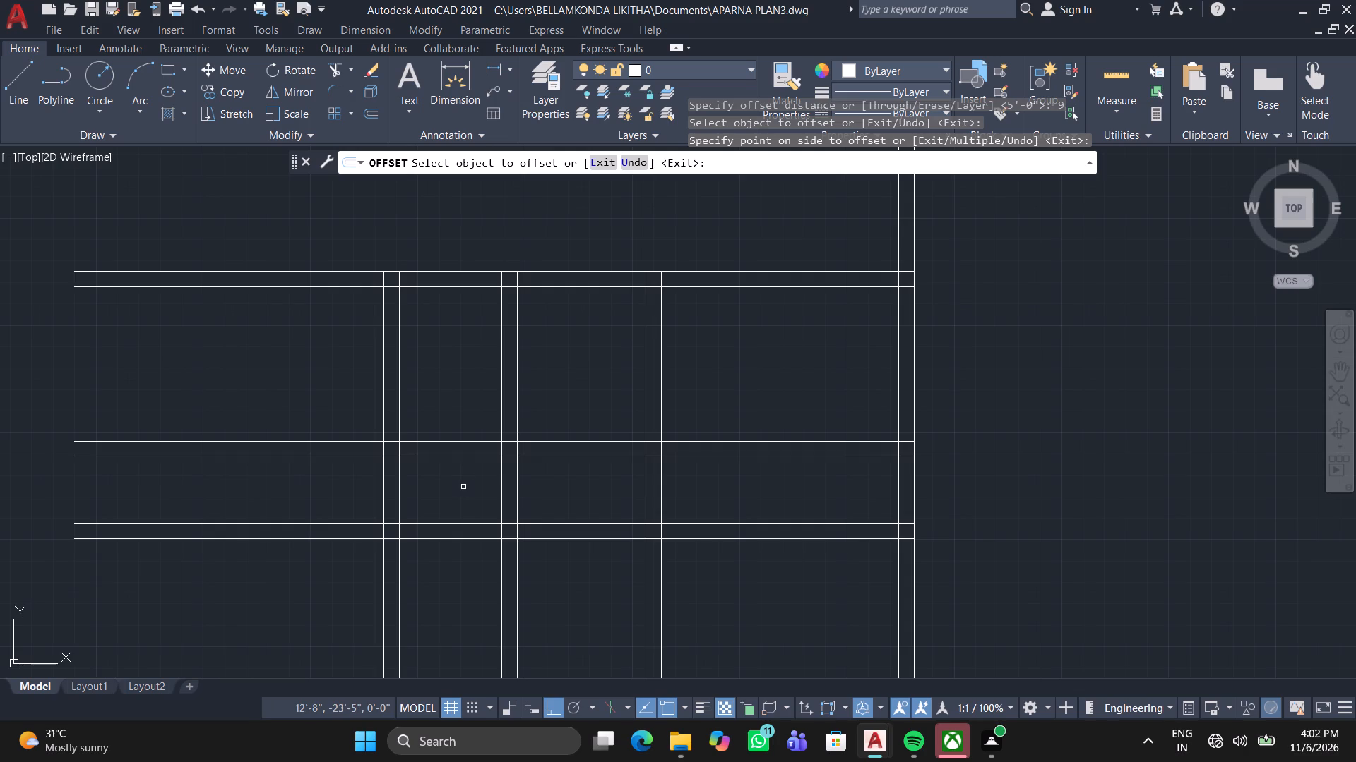
middle_drag(462, 495, 457, 550)
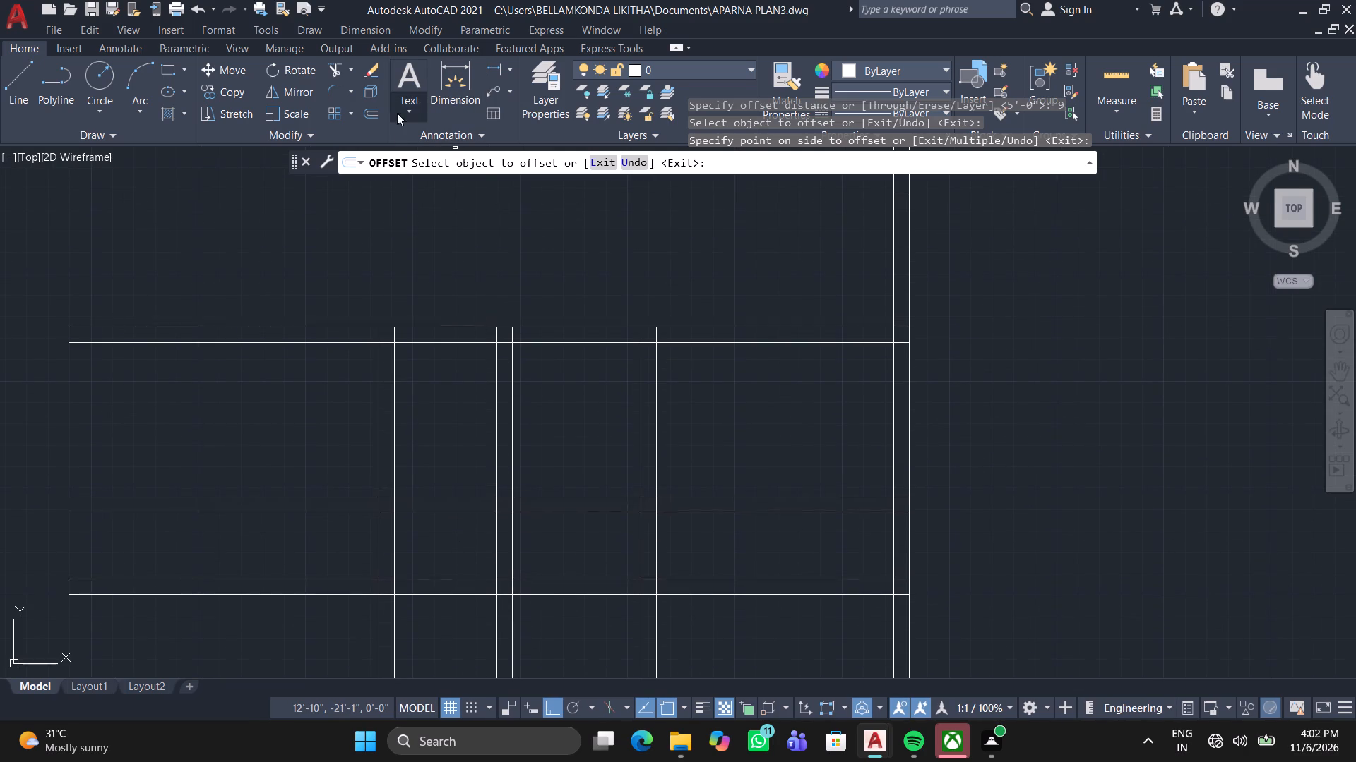
click(370, 119)
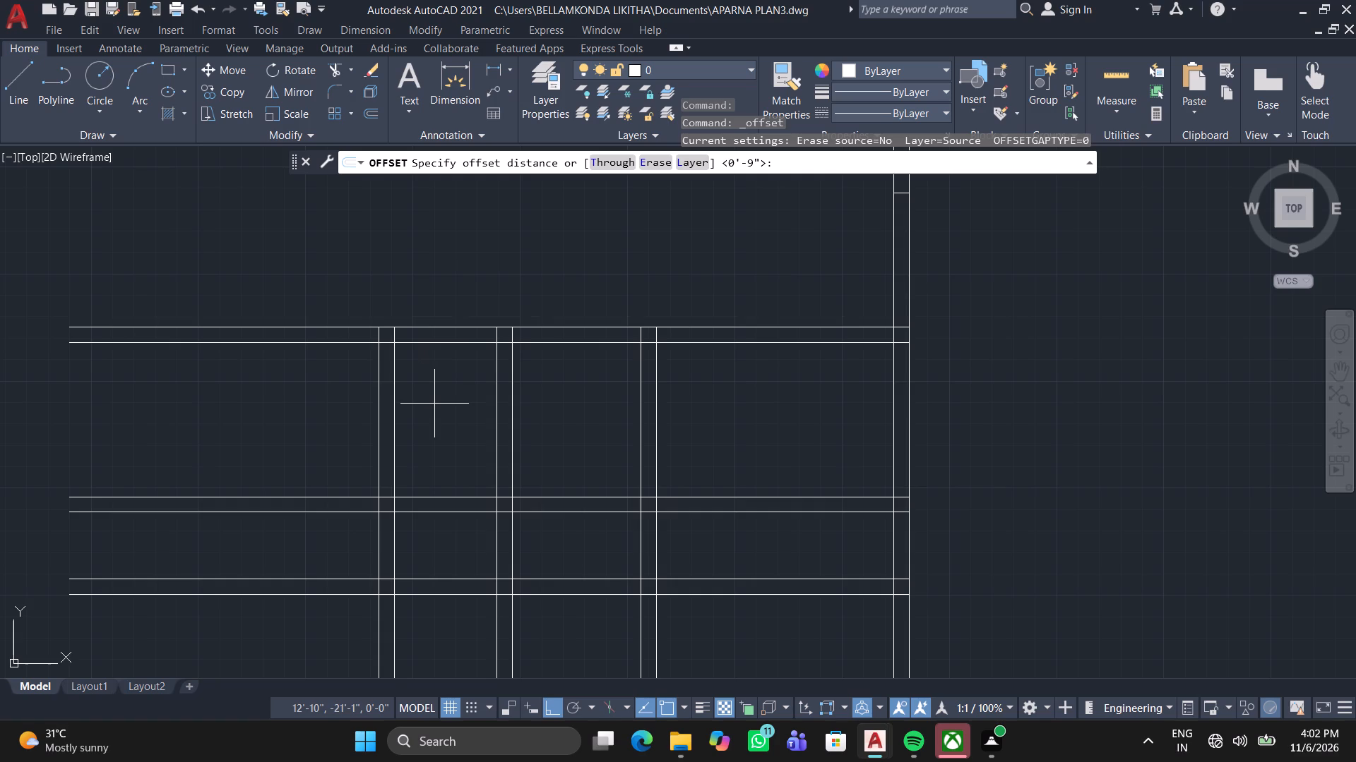
key(8)
text('6)
key(Return)
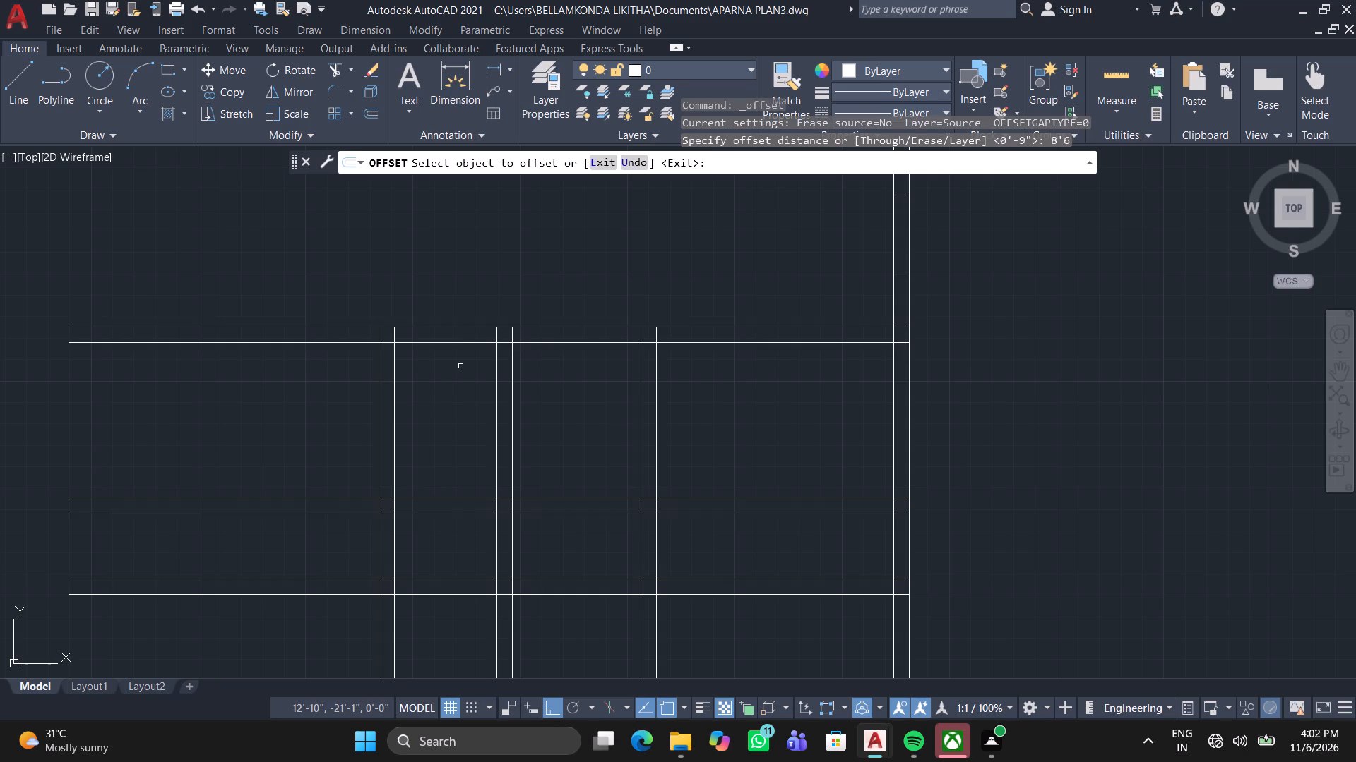
click(464, 342)
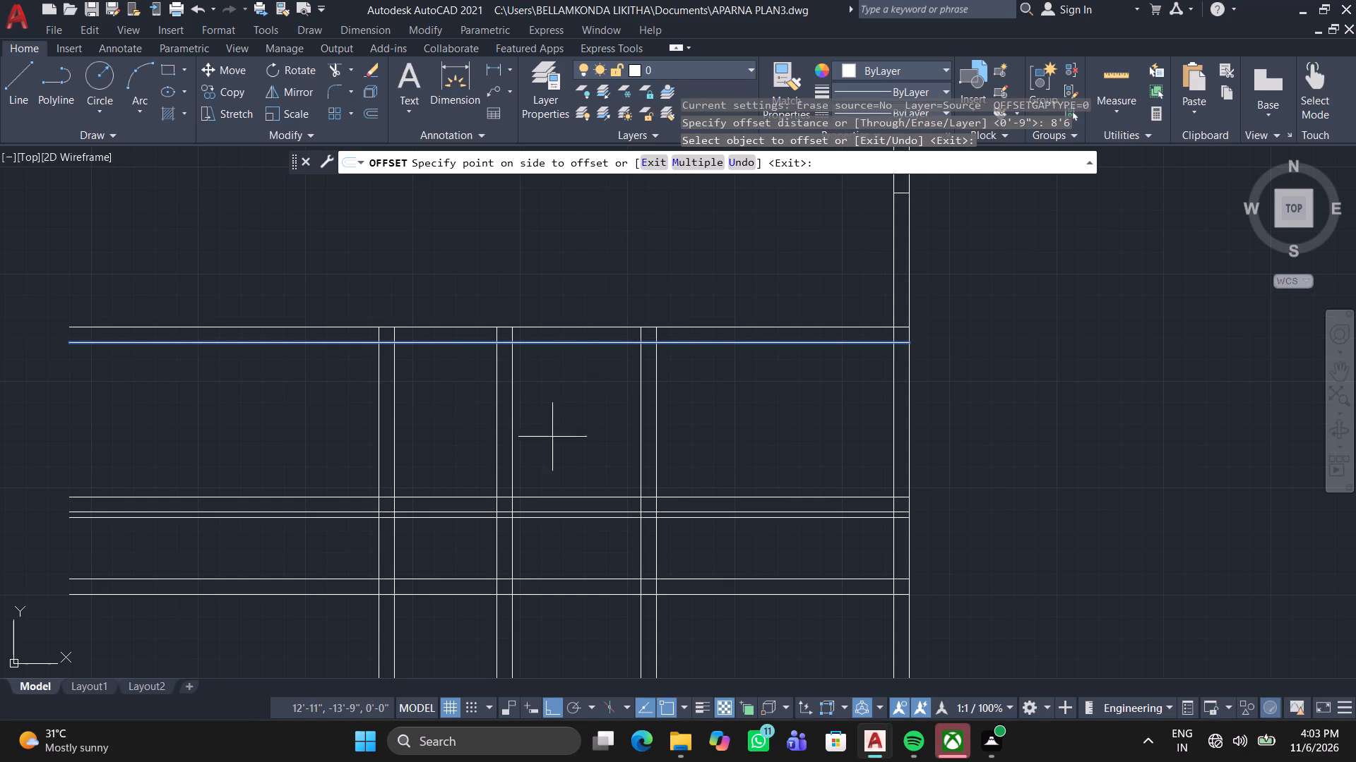
click(577, 460)
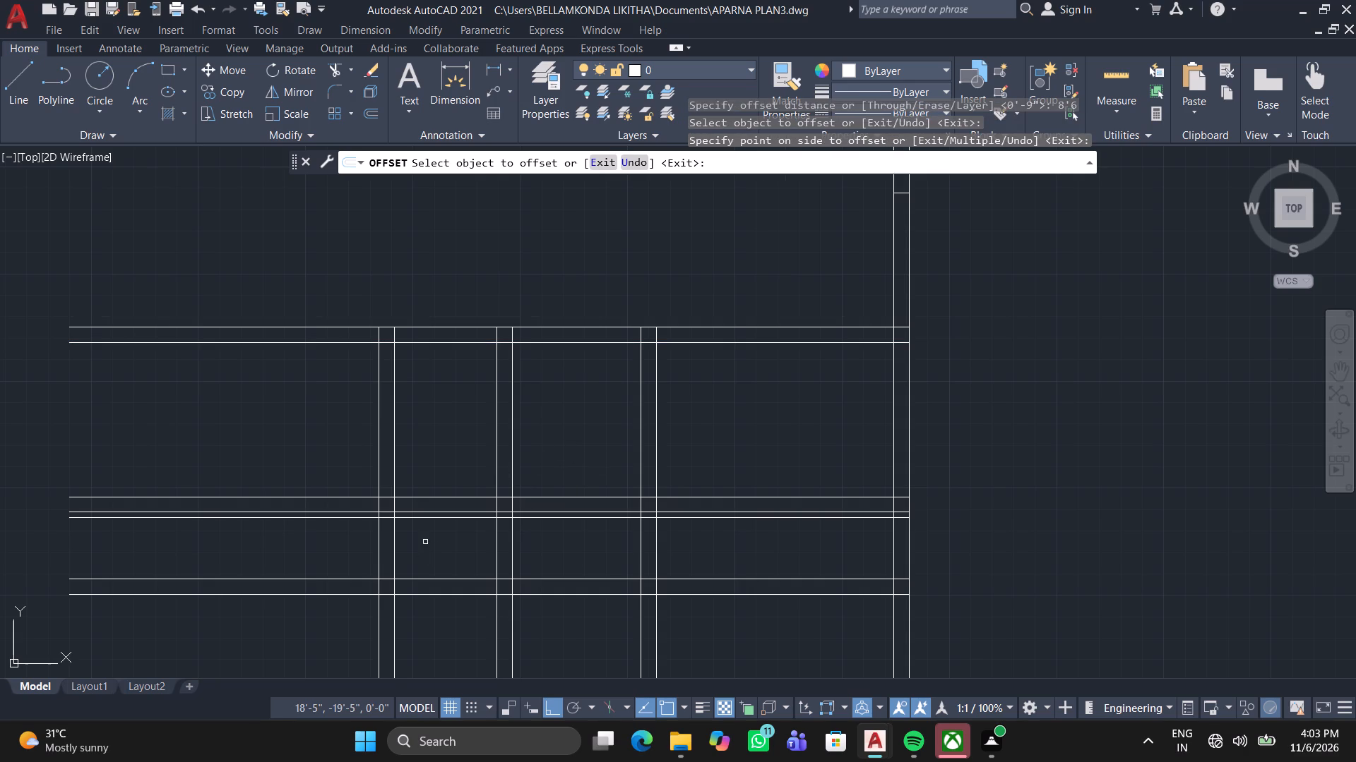
Offset the new horizontal line 9" downward to form the second partition wall's thickness.
middle_drag(428, 540, 482, 470)
scroll(482, 466, up, 2)
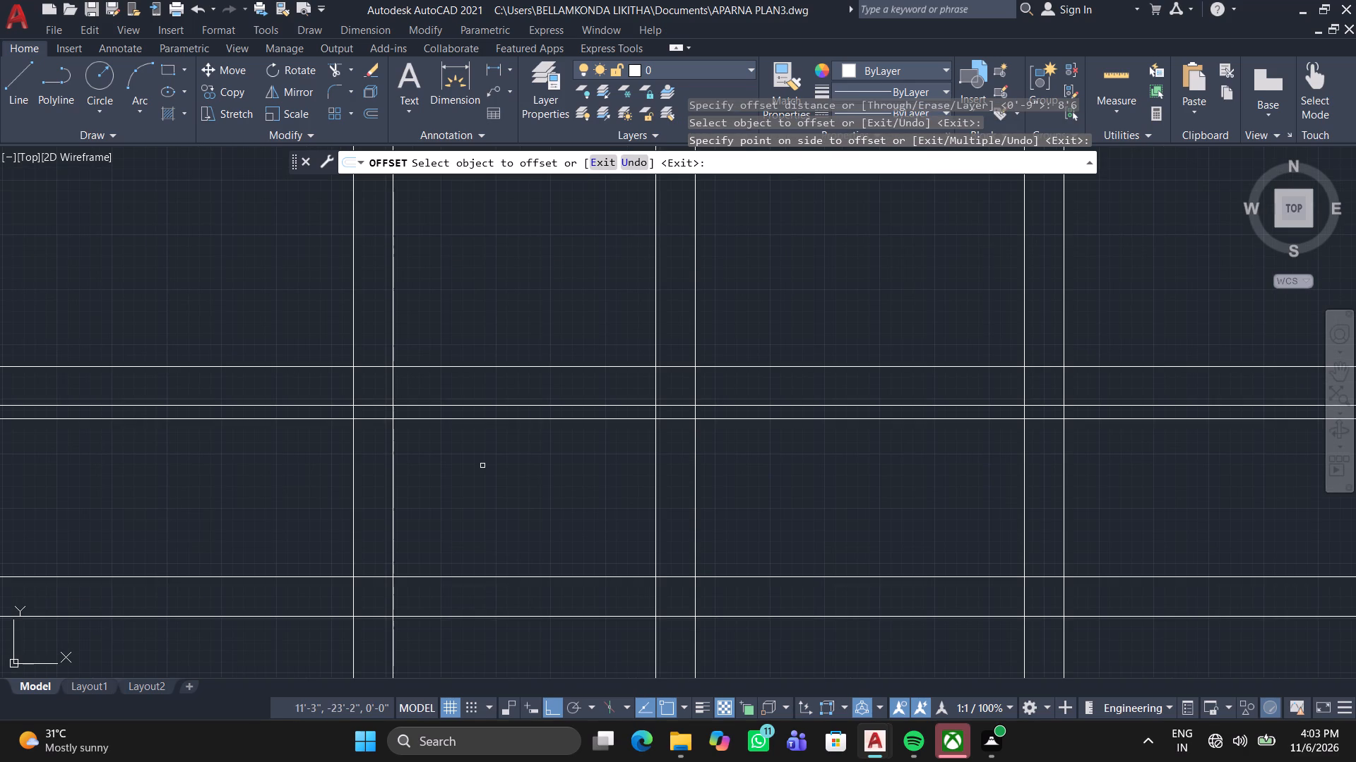
key(space)
key(space)
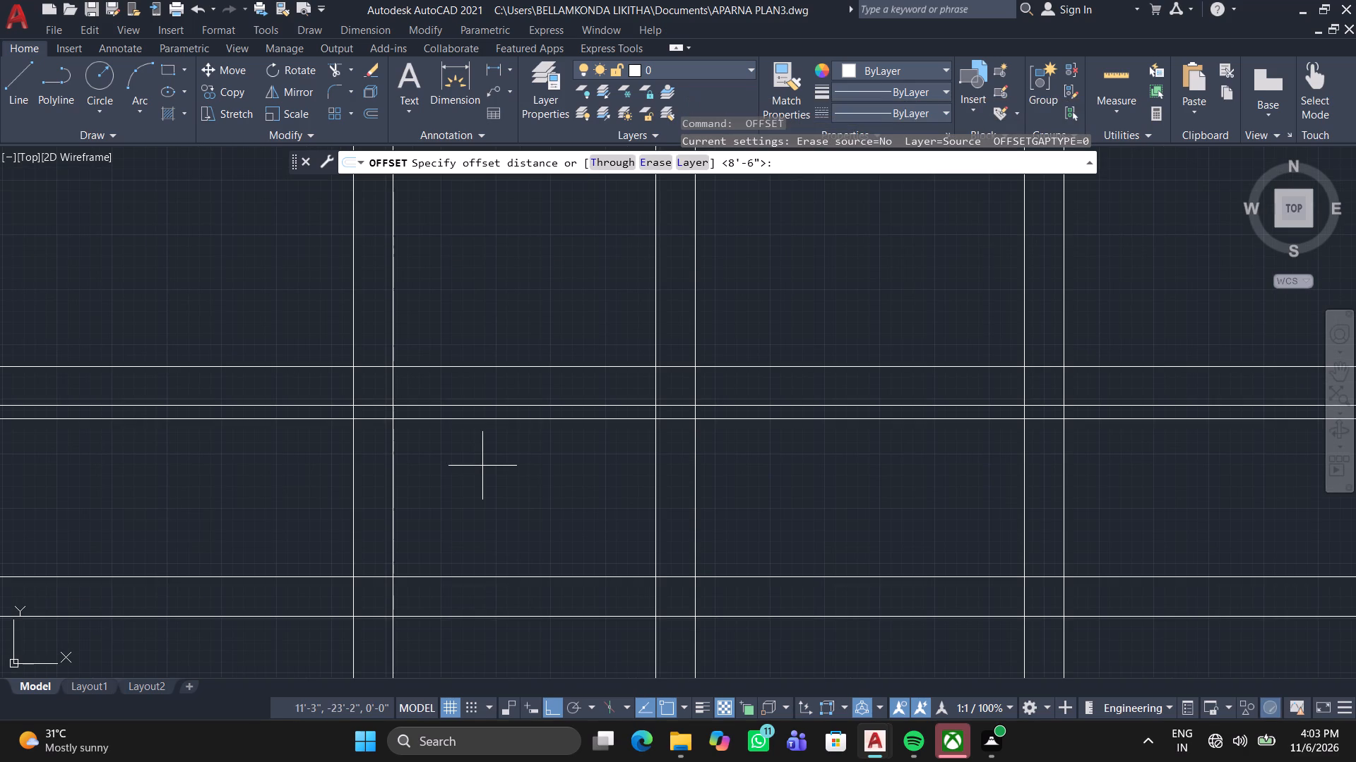
key(9)
key(Return)
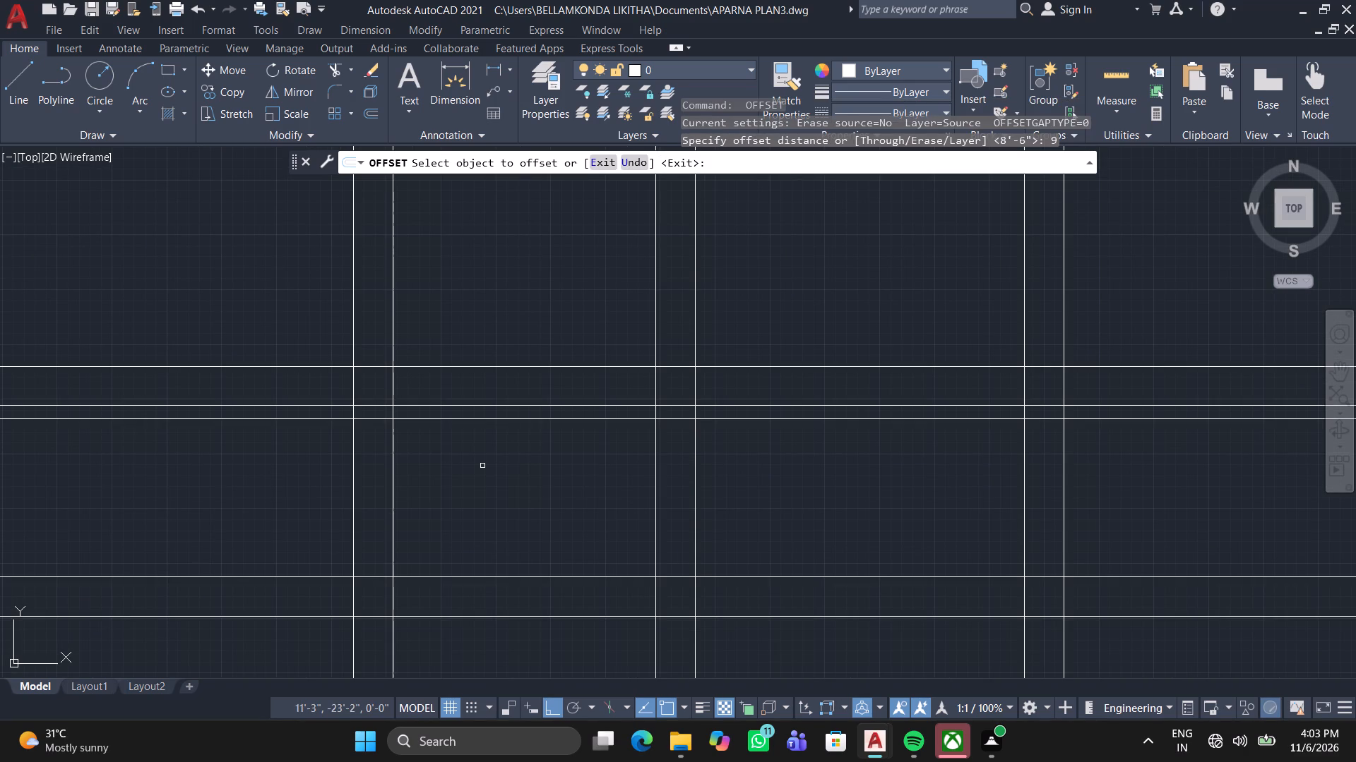
click(523, 418)
click(488, 489)
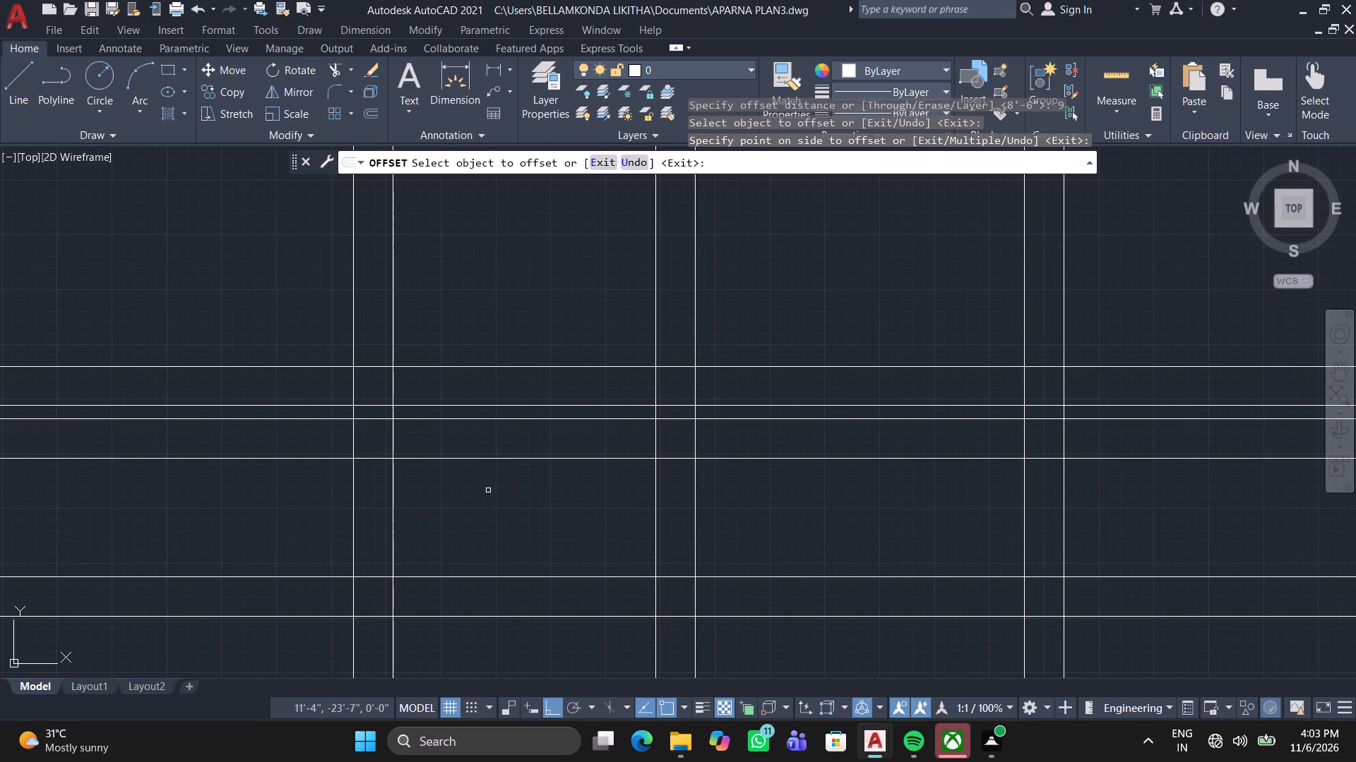
key(Escape)
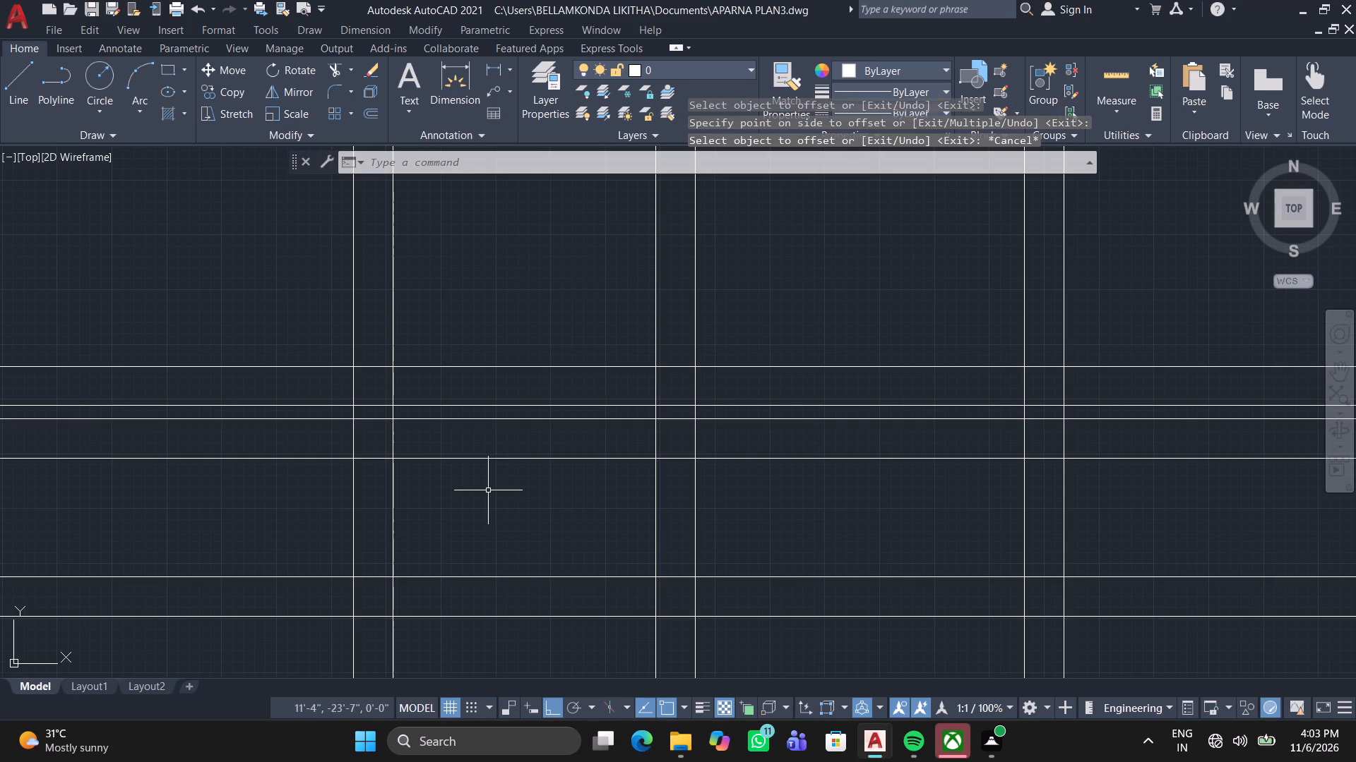
key(Escape)
Trim both lines of the upper horizontal partition wall, 7'6" below the top wall, between the two leftmost vertical walls.
scroll(478, 477, down, 2)
middle_drag(478, 480, 578, 467)
scroll(582, 466, down, 1)
scroll(561, 461, up, 3)
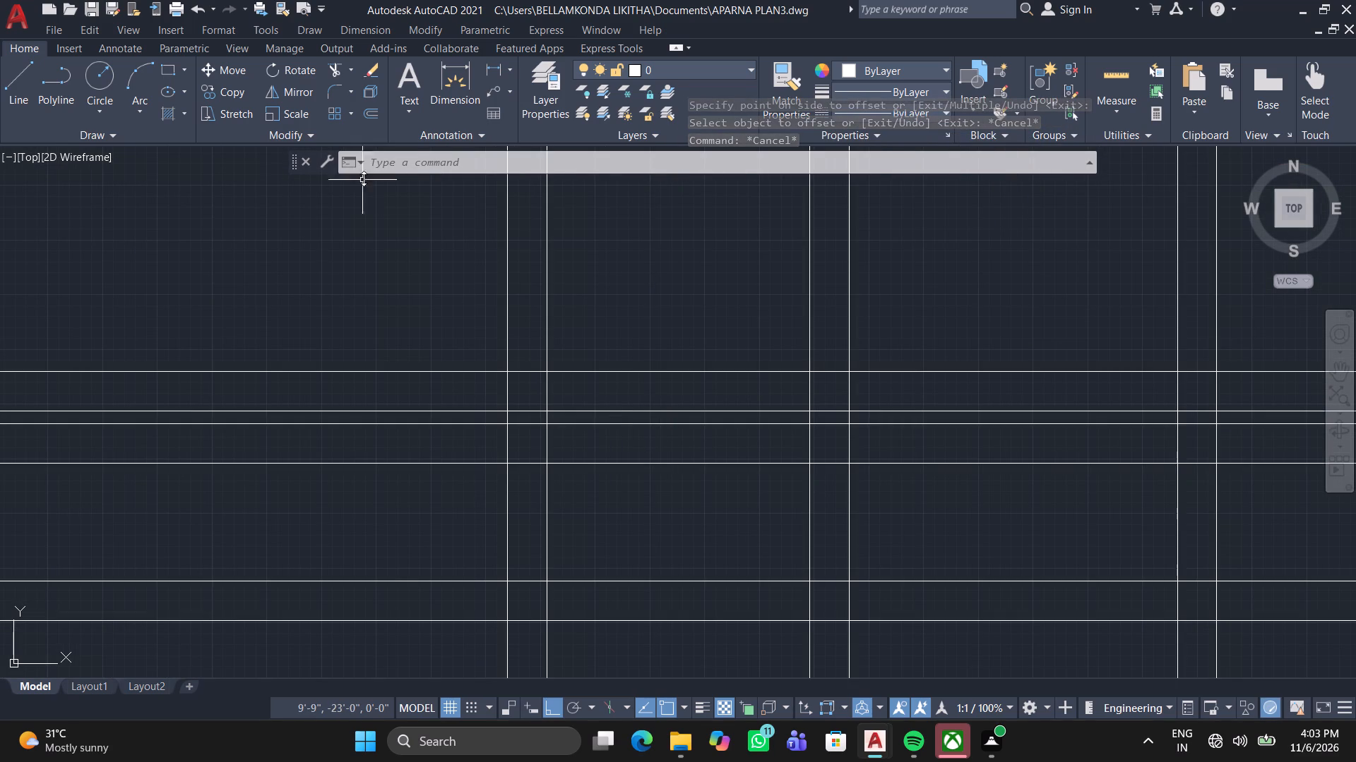
click(335, 68)
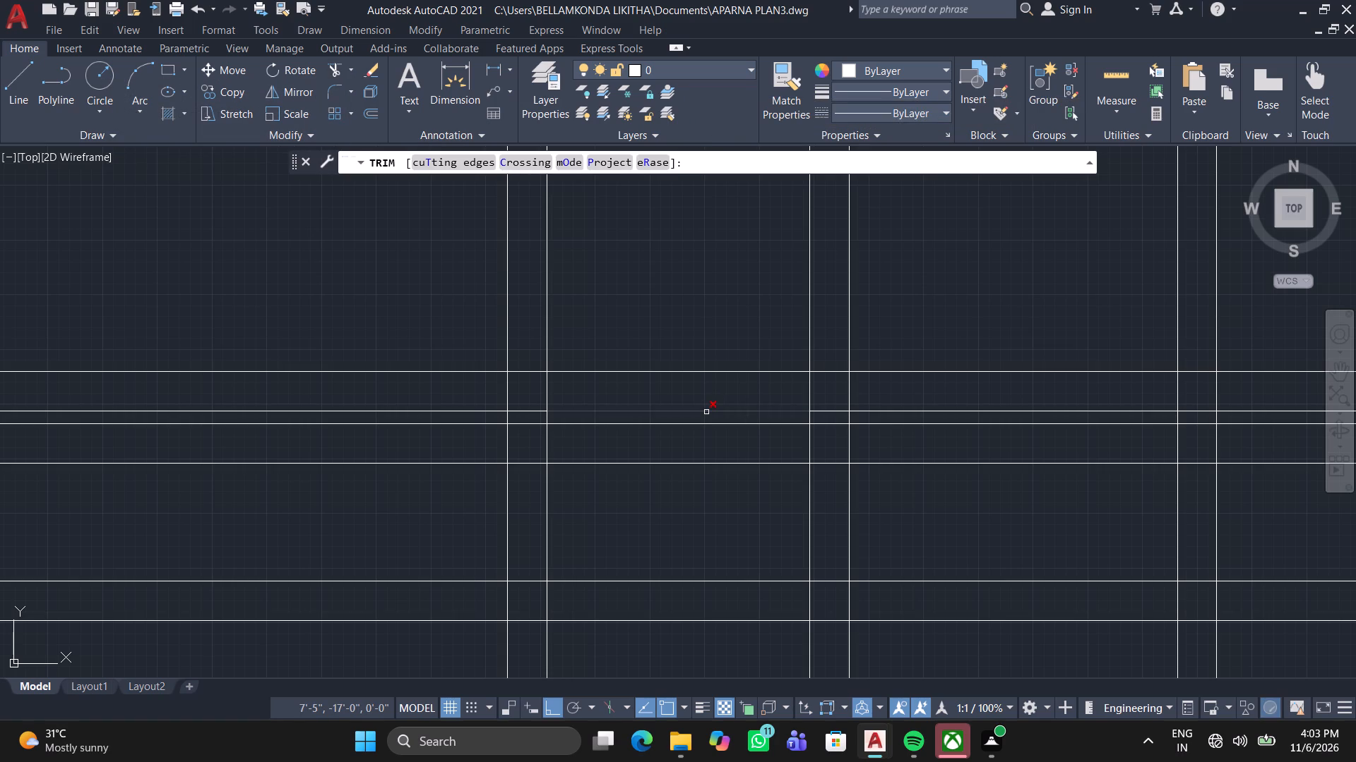
click(706, 412)
click(695, 376)
drag(708, 384, 721, 390)
click(721, 361)
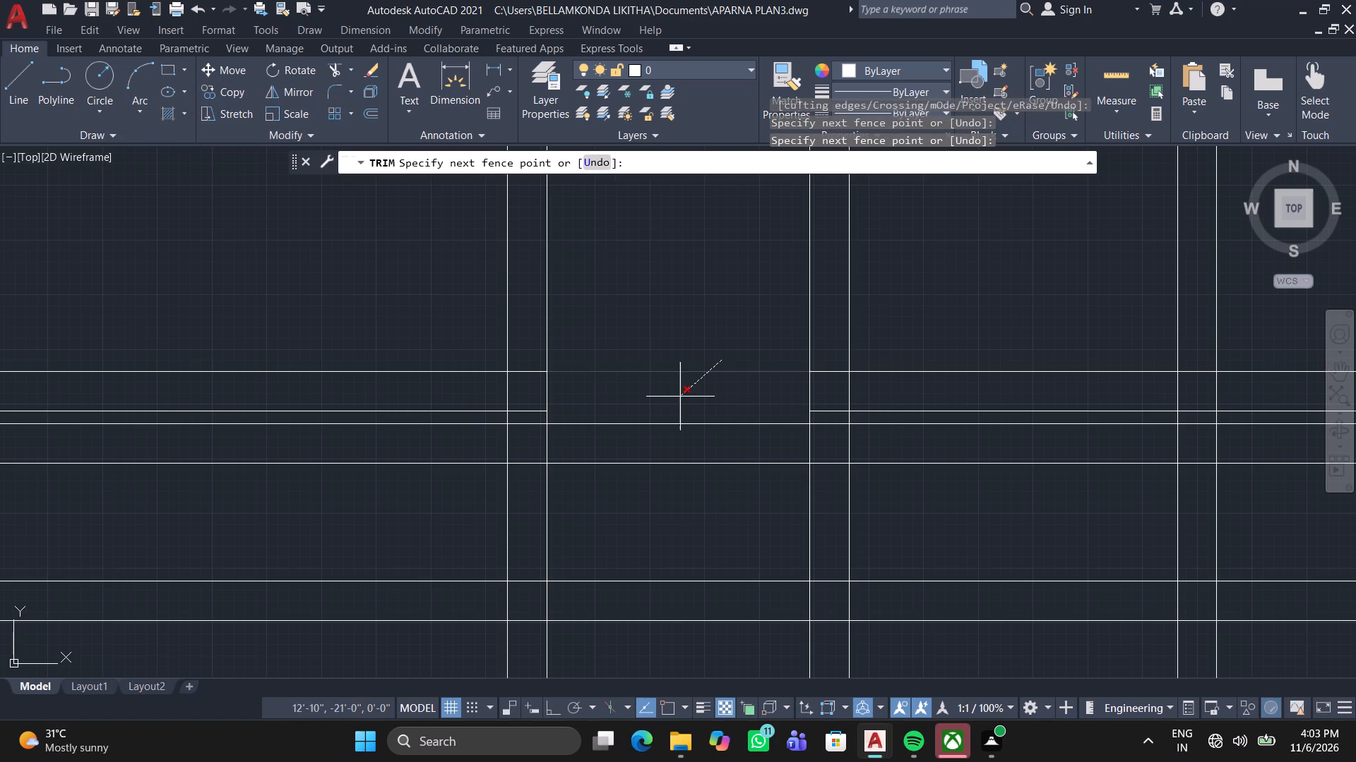
click(680, 397)
Trim the same upper partition's remaining lines within the leftmost vertical wall and beyond its left face.
scroll(534, 413, up, 3)
click(535, 415)
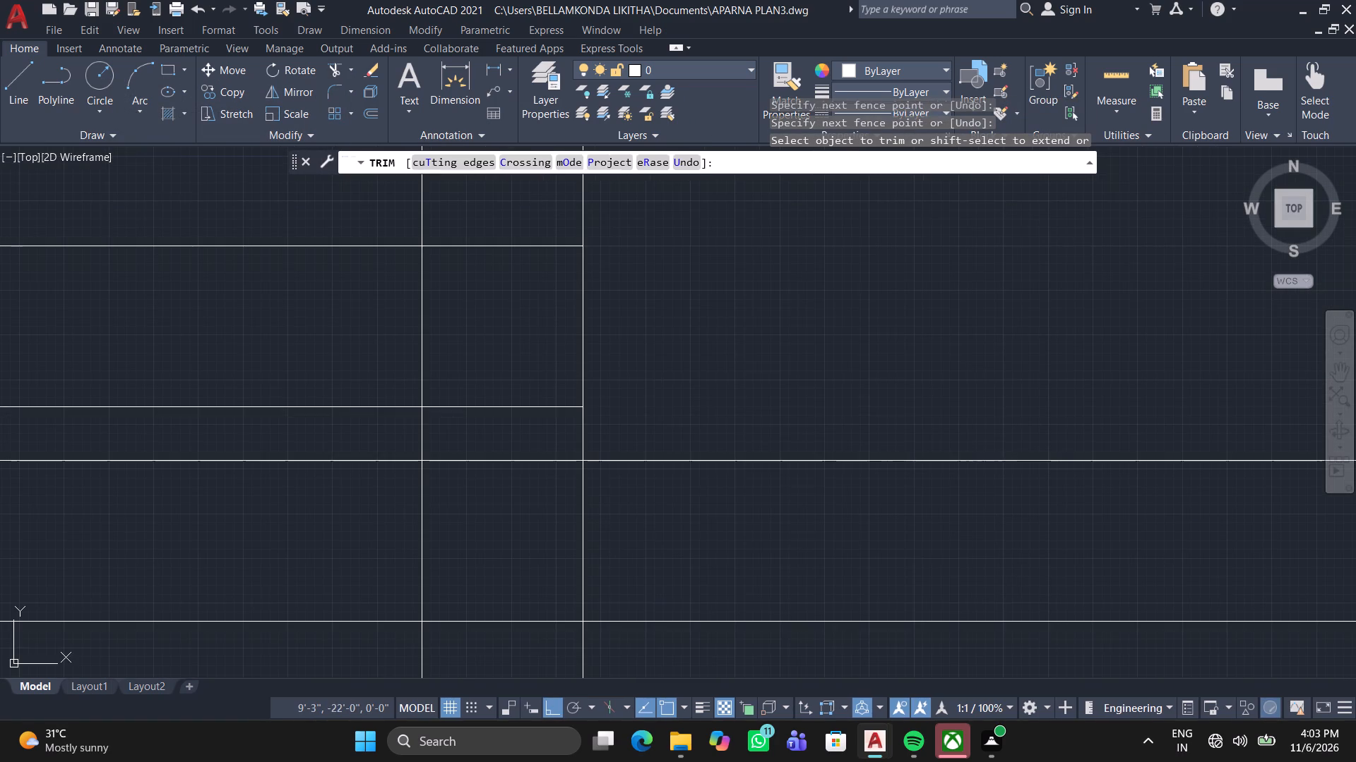
click(532, 251)
click(533, 231)
click(472, 322)
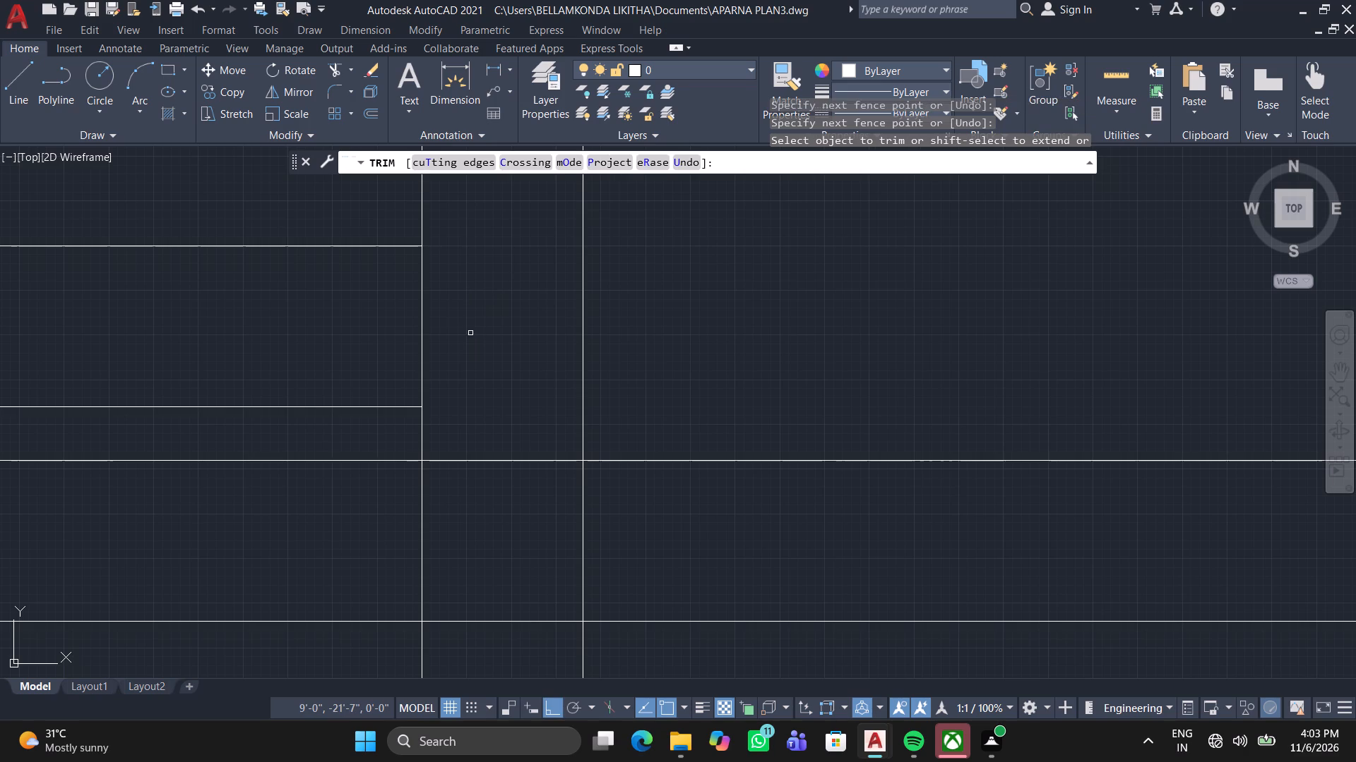
click(390, 424)
click(343, 217)
Trim both lines of the 8'6" horizontal partition wall between the second and third vertical walls from the left.
scroll(506, 301, down, 3)
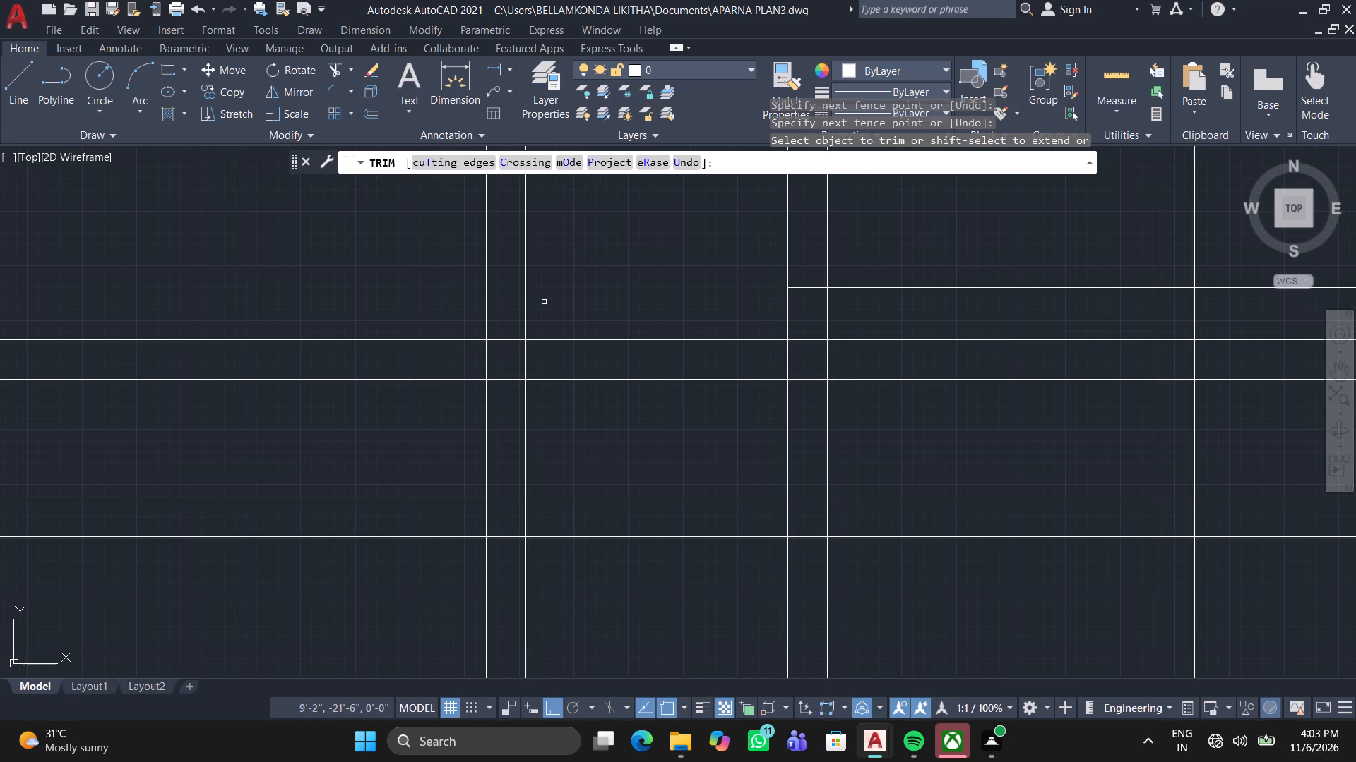
scroll(850, 313, up, 1)
scroll(850, 313, down, 3)
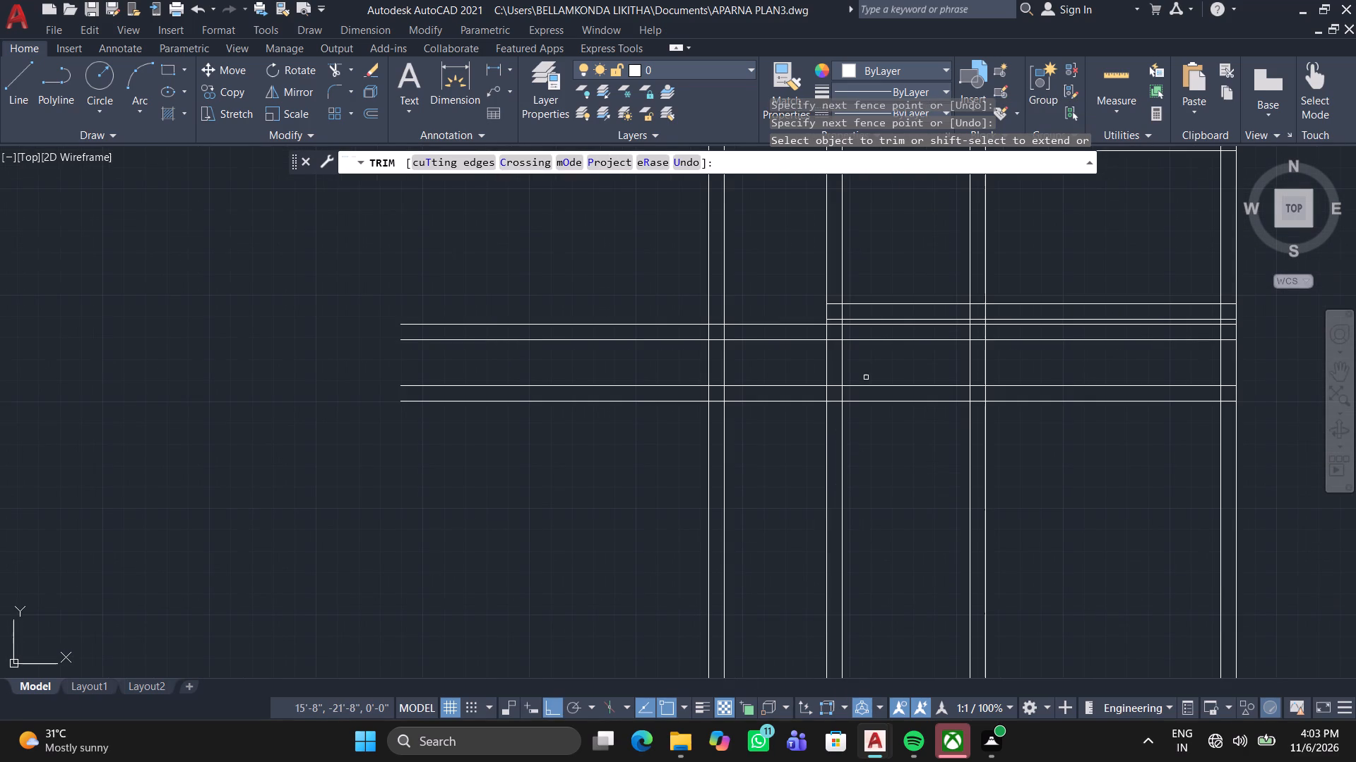
scroll(881, 378, up, 2)
middle_drag(917, 364, 918, 364)
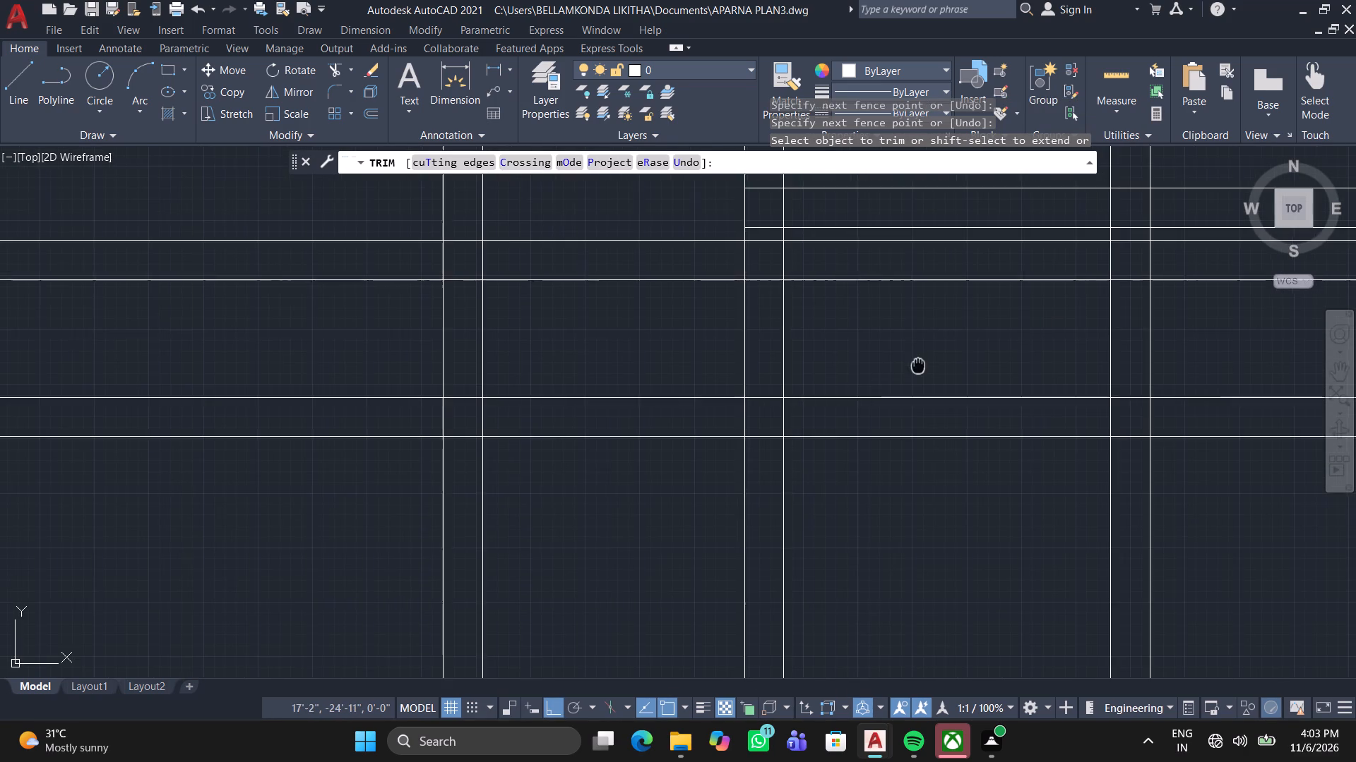
middle_drag(918, 364, 704, 464)
scroll(691, 355, up, 2)
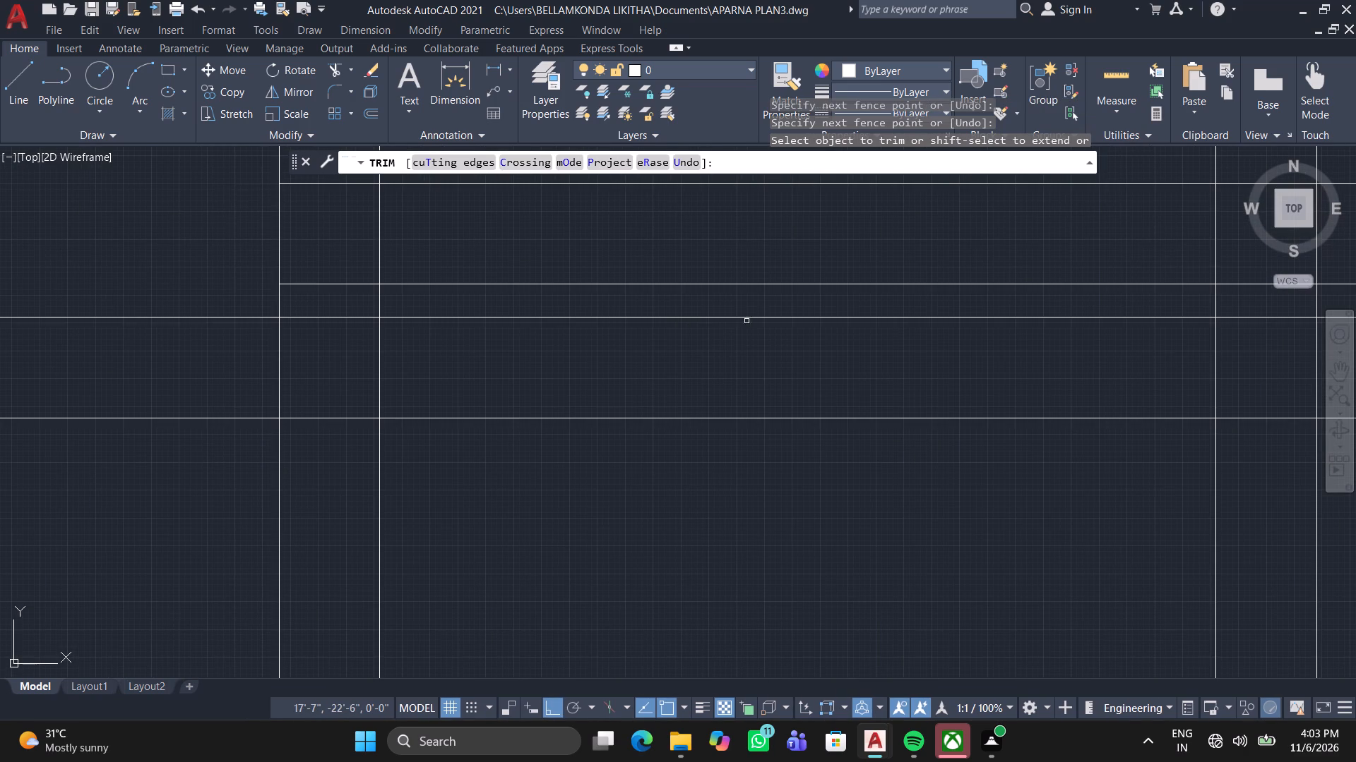
click(773, 313)
click(739, 466)
Trim the lines of both the 7'6" and 8'6" horizontal partitions between the third vertical wall and the rightmost wall.
scroll(918, 448, down, 1)
middle_drag(918, 448, 506, 474)
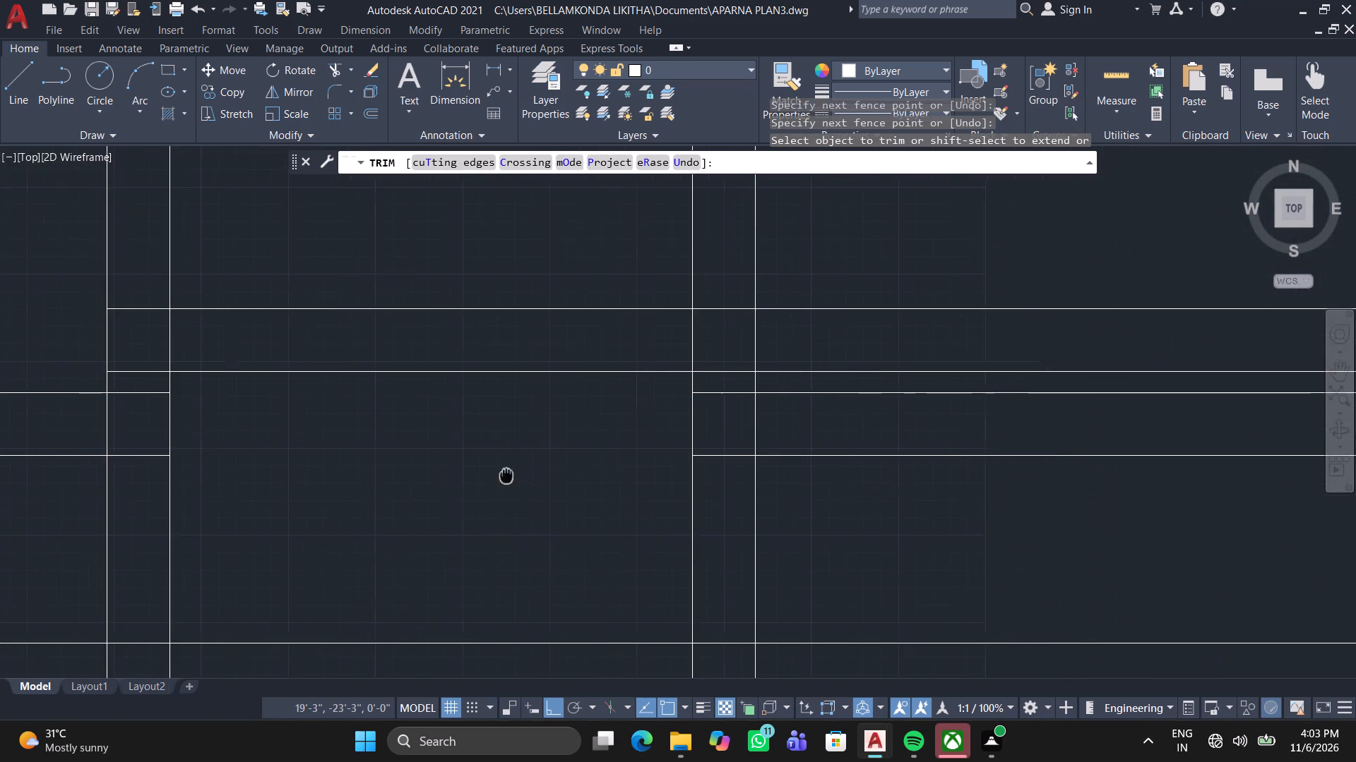
middle_drag(506, 474, 506, 475)
scroll(627, 426, down, 1)
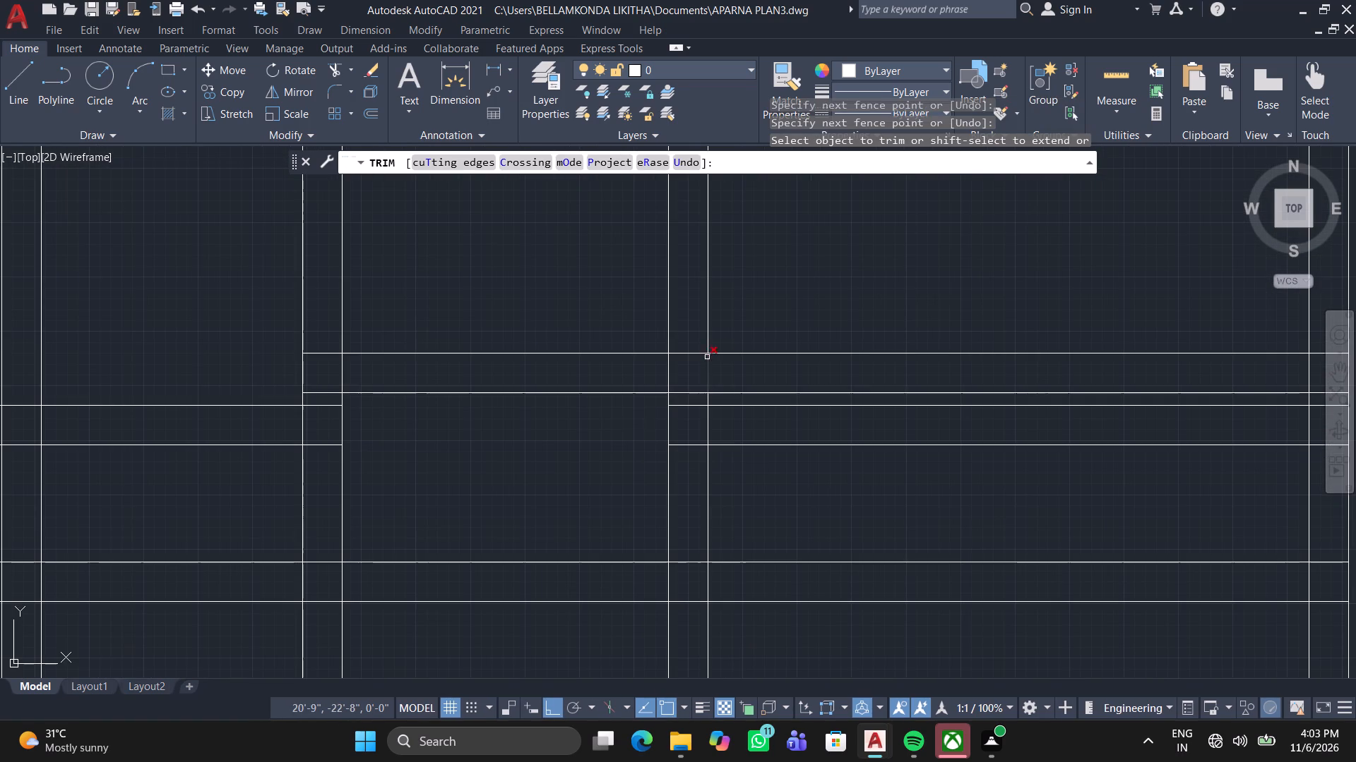
click(811, 330)
drag(837, 494, 831, 486)
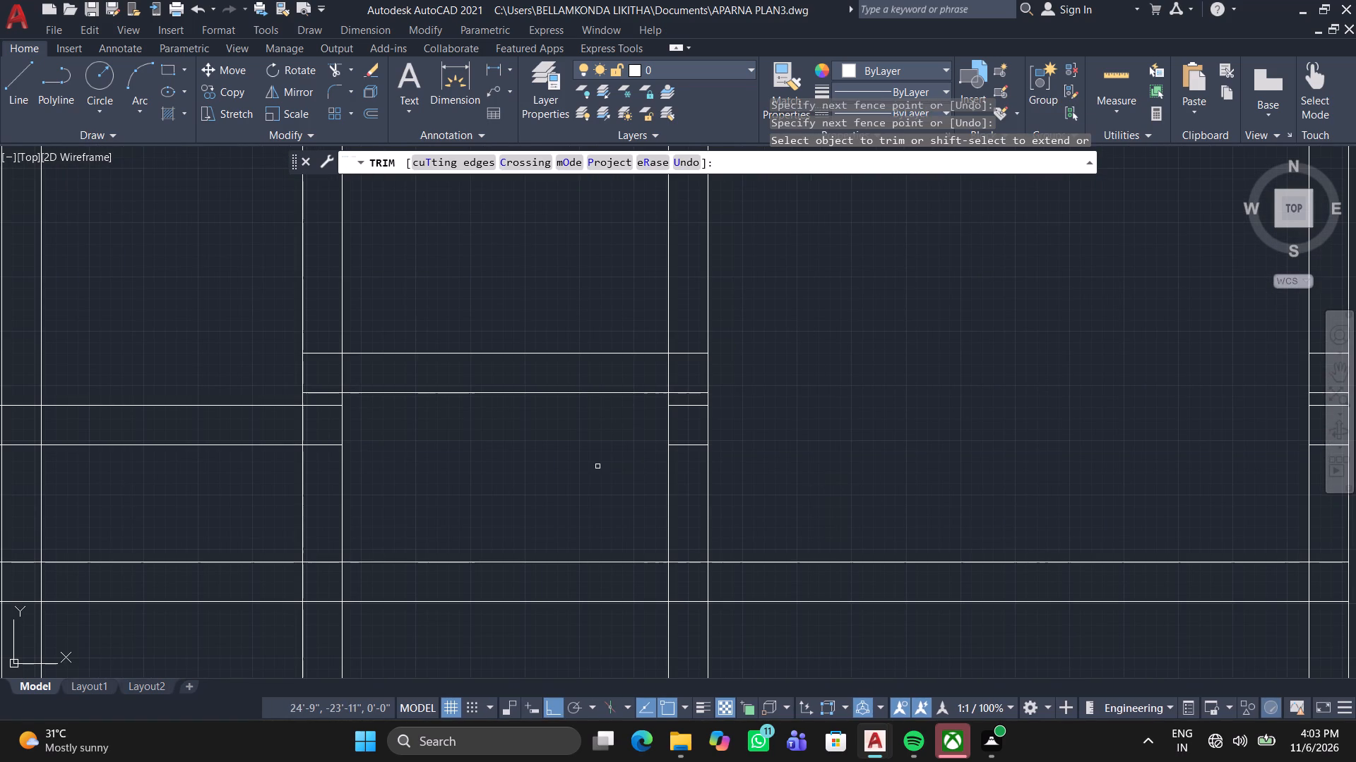
Trim the third vertical wall between the 7'6" partition and the lowest horizontal wall, removing the 8'6" partition's leftover short lines.
click(597, 466)
click(896, 475)
click(631, 433)
drag(639, 437, 651, 439)
click(811, 436)
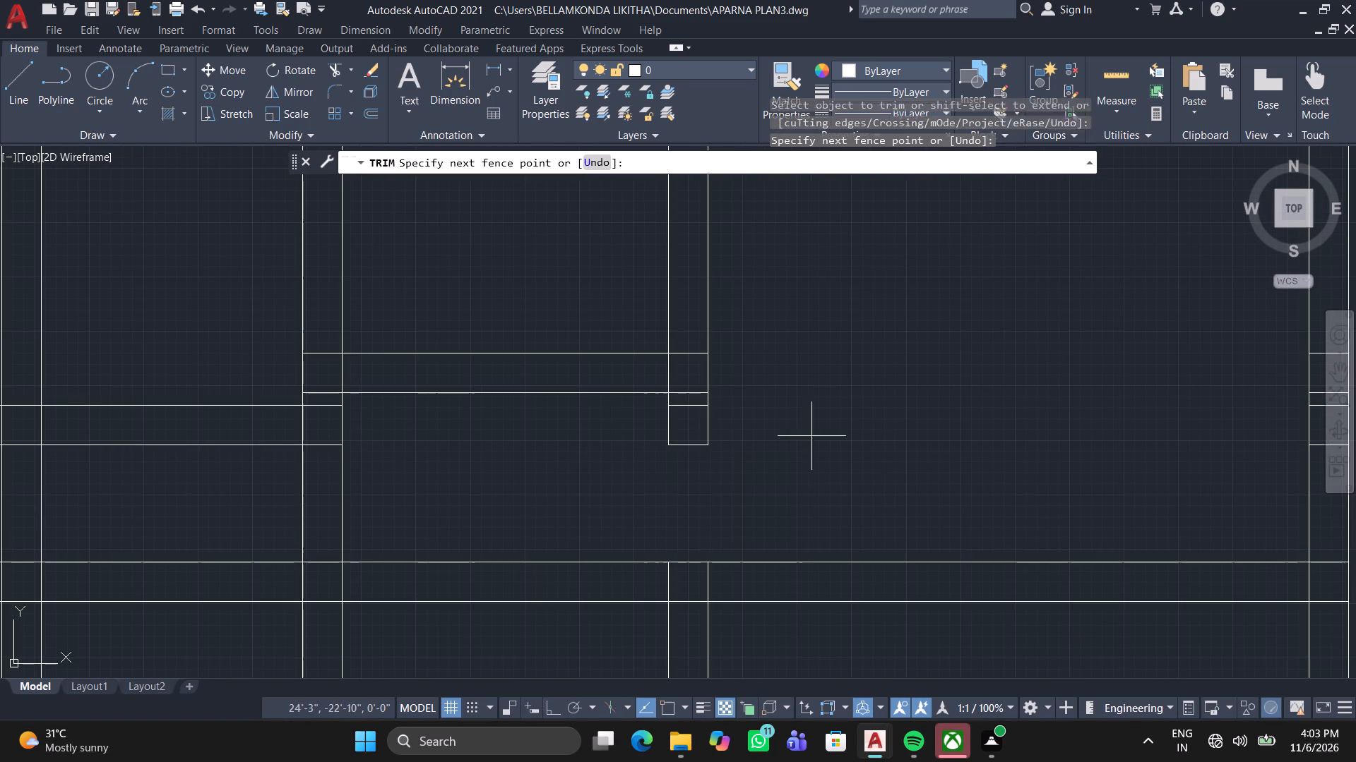
double_click(629, 425)
scroll(678, 457, up, 1)
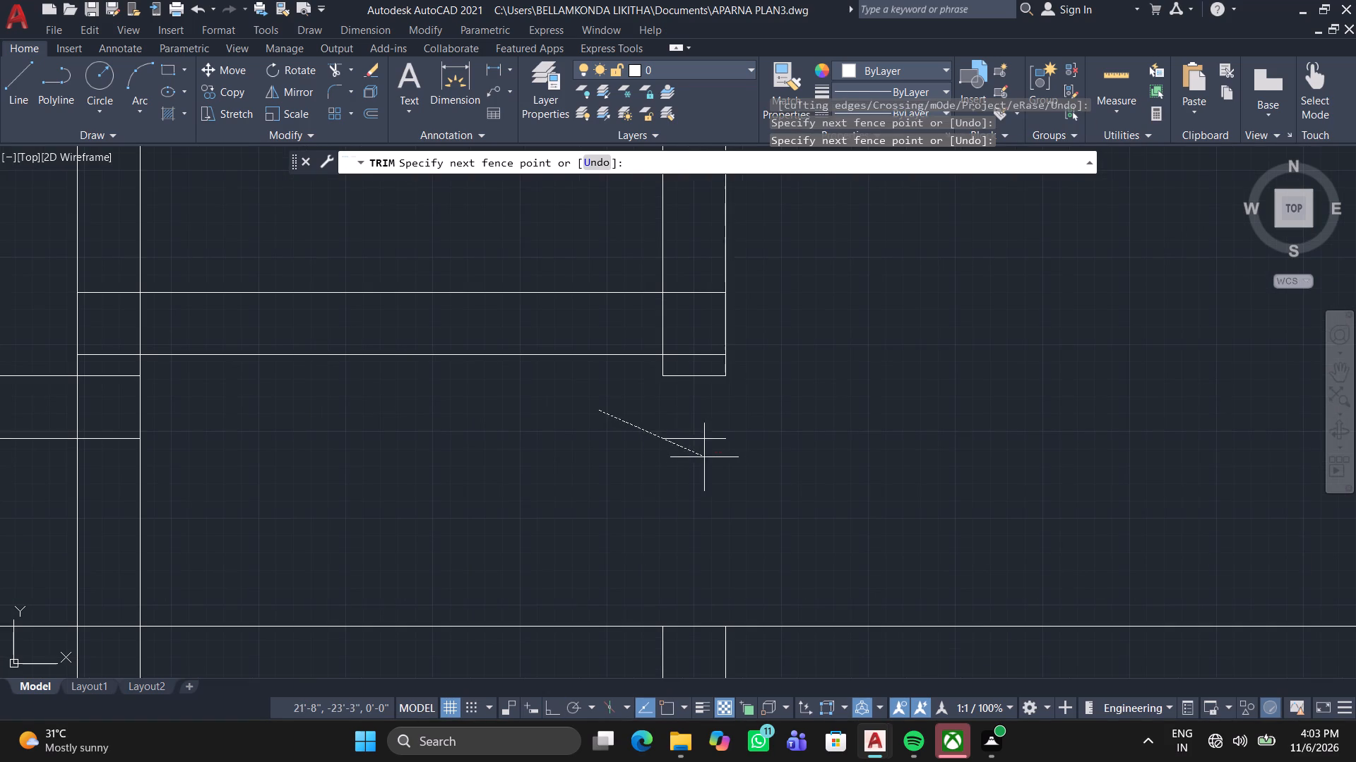
click(724, 459)
scroll(684, 371, up, 2)
click(553, 359)
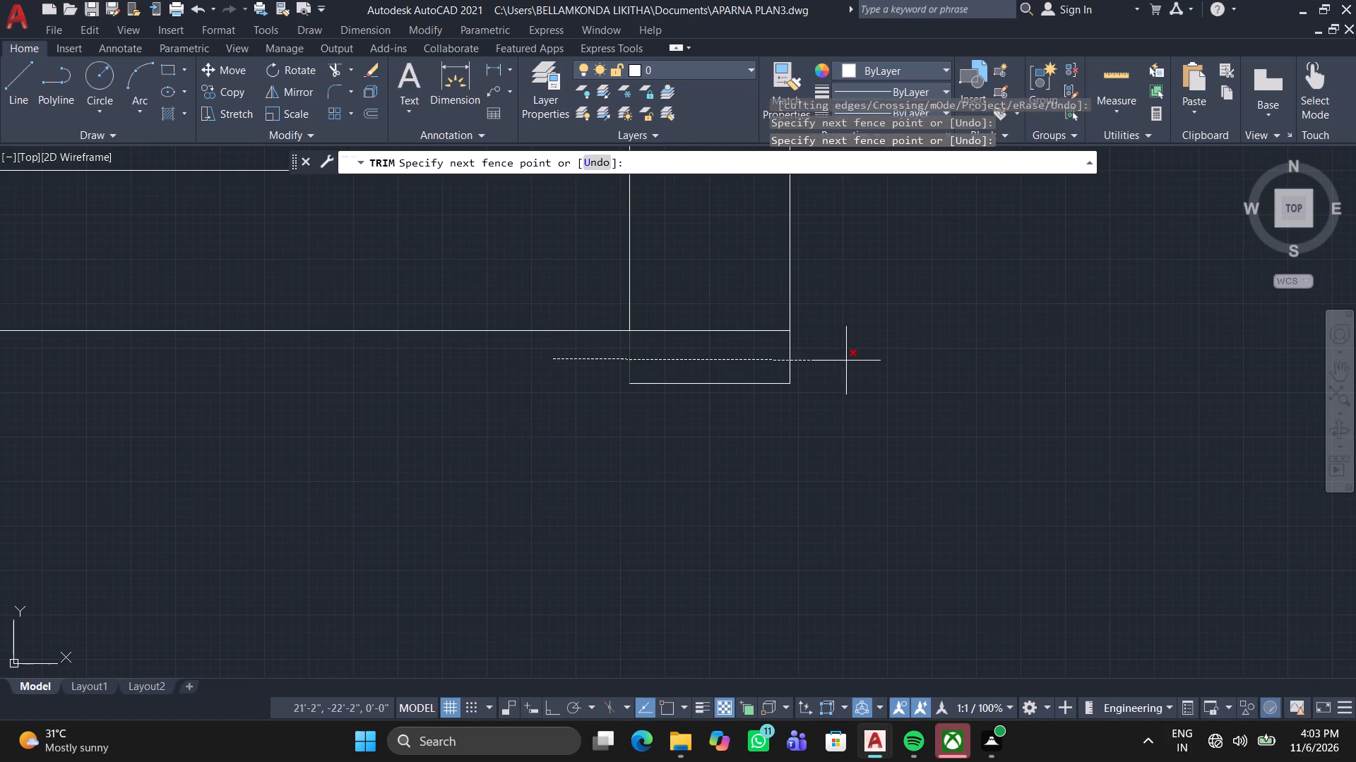
double_click(867, 356)
double_click(684, 360)
click(685, 478)
Trim the upper line of the lowest horizontal wall between the two leftmost vertical walls.
scroll(674, 476, down, 4)
middle_drag(675, 481, 787, 449)
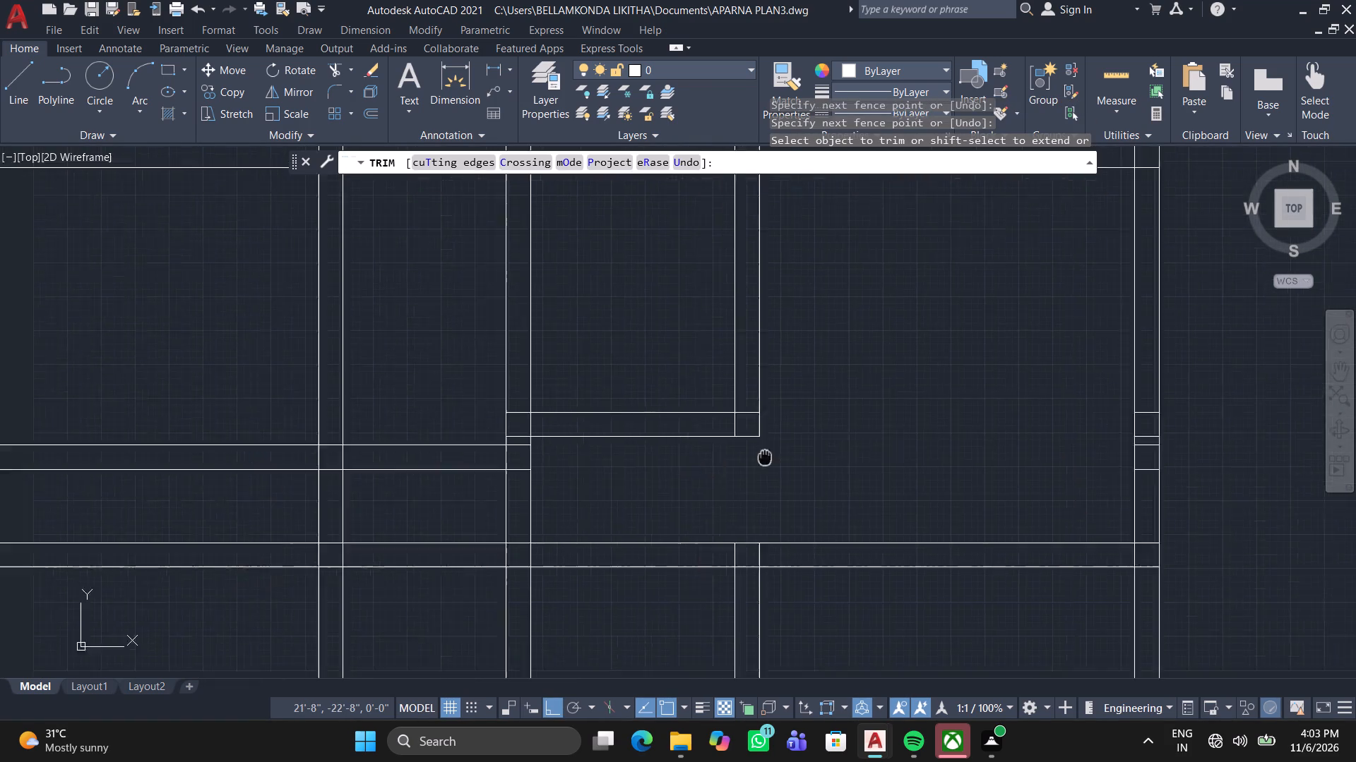
middle_drag(787, 449, 858, 425)
scroll(959, 476, down, 1)
middle_drag(959, 479, 956, 521)
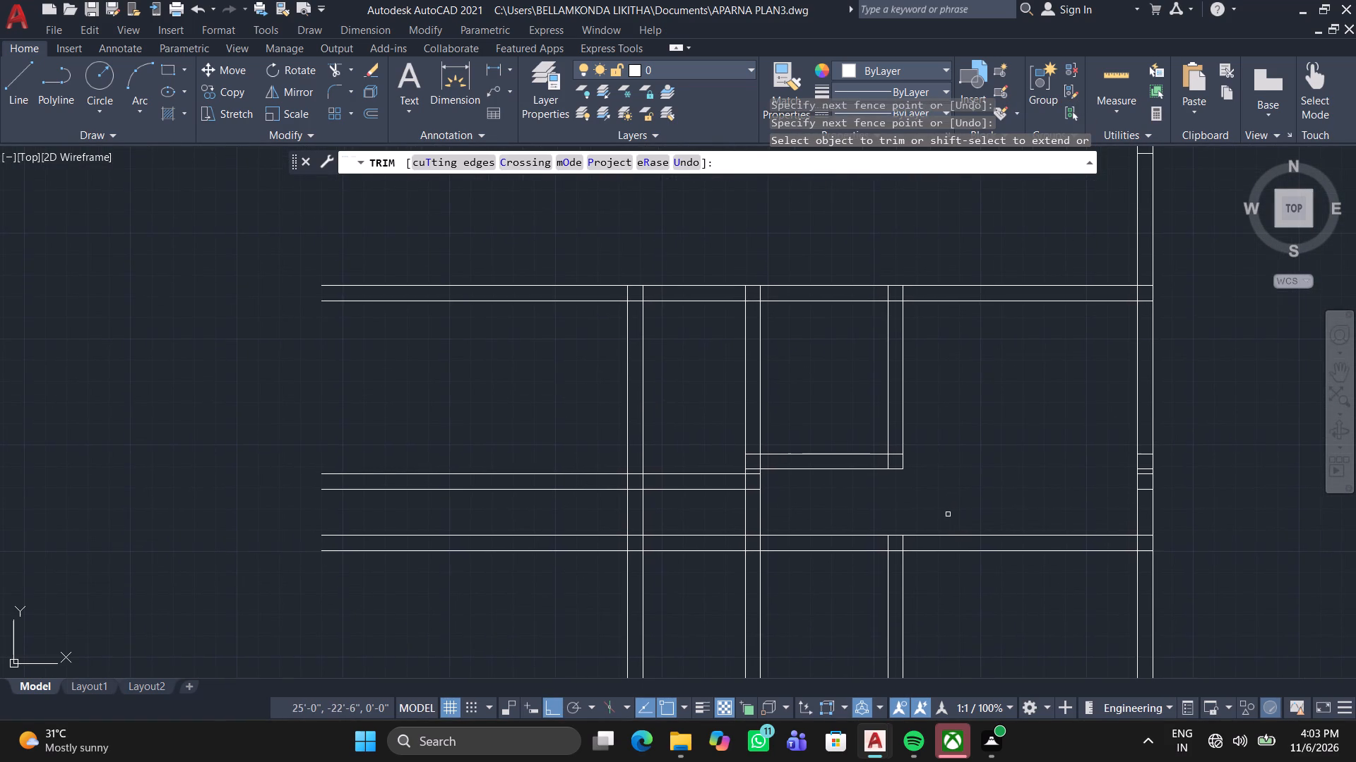
scroll(690, 532, up, 4)
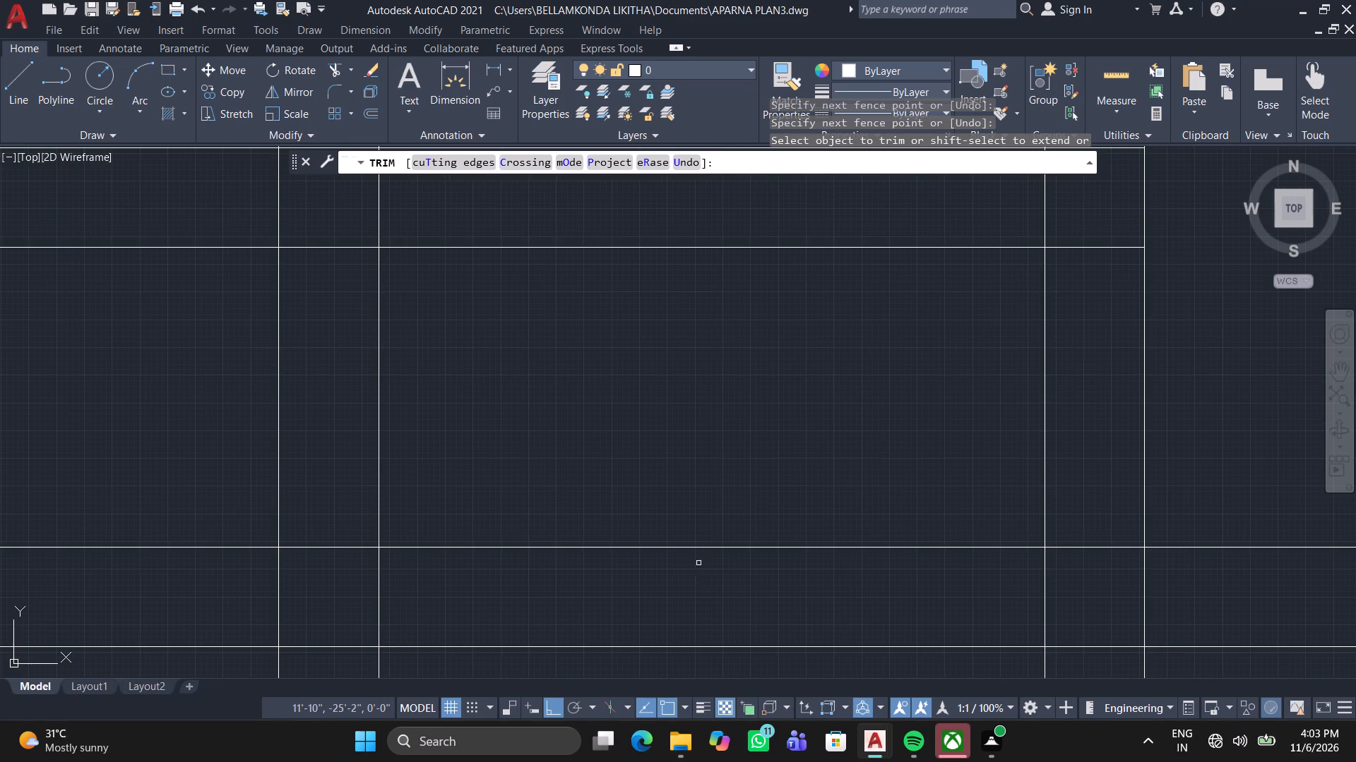
double_click(703, 579)
click(761, 440)
scroll(757, 443, down, 4)
middle_click(749, 451)
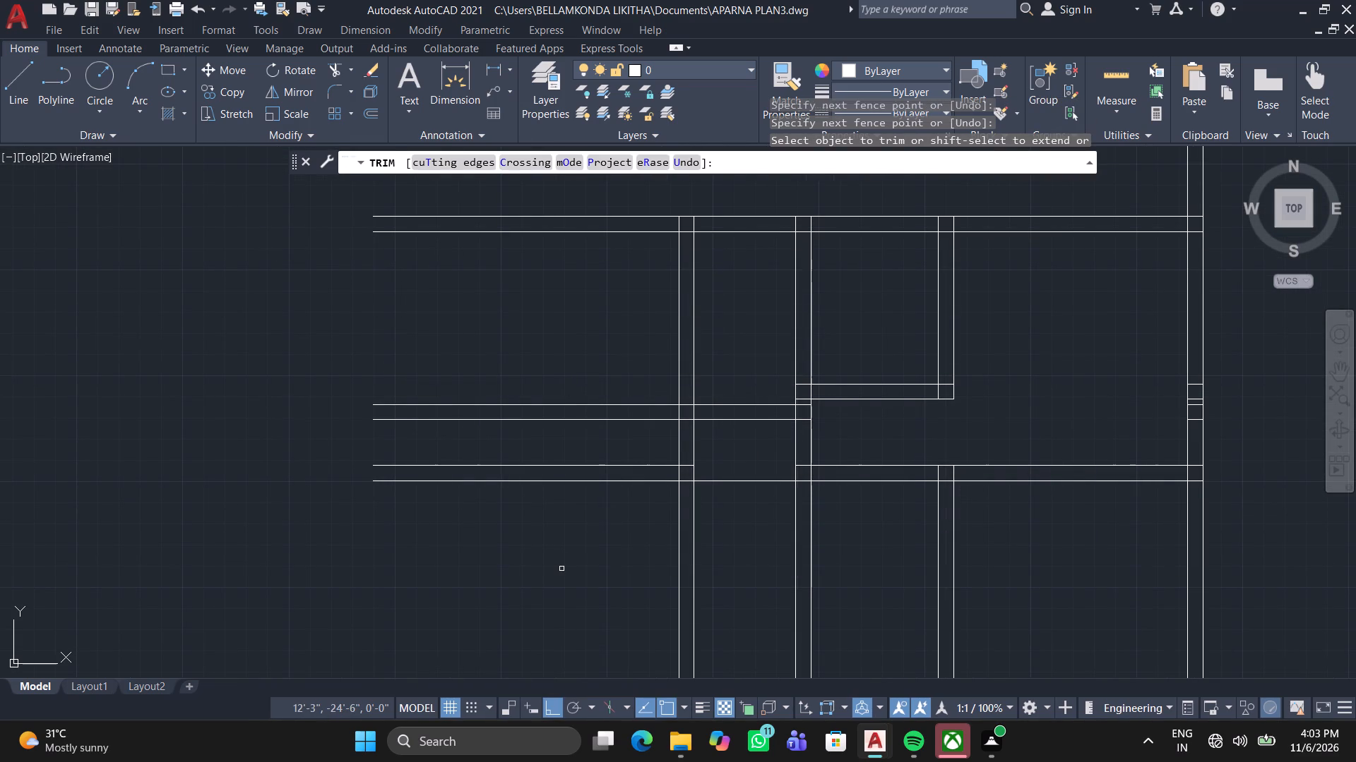
key(space)
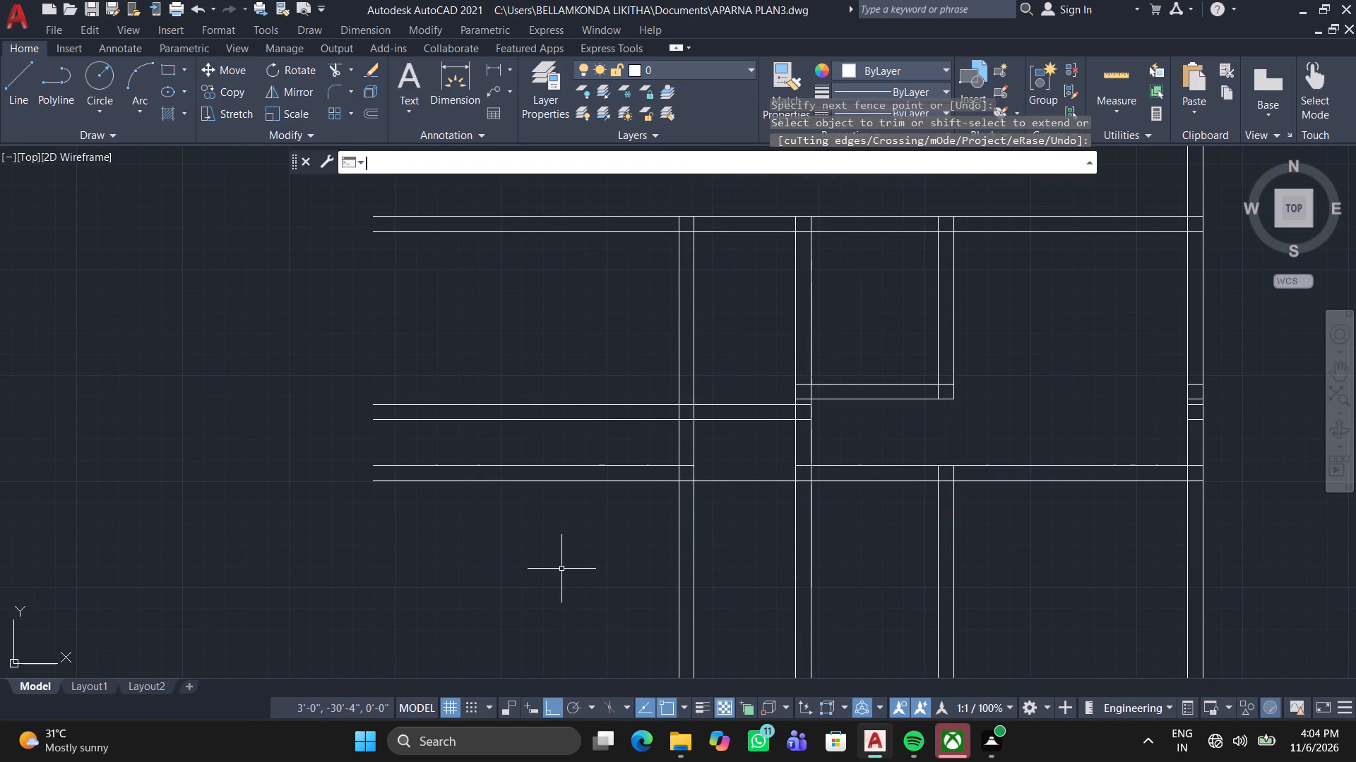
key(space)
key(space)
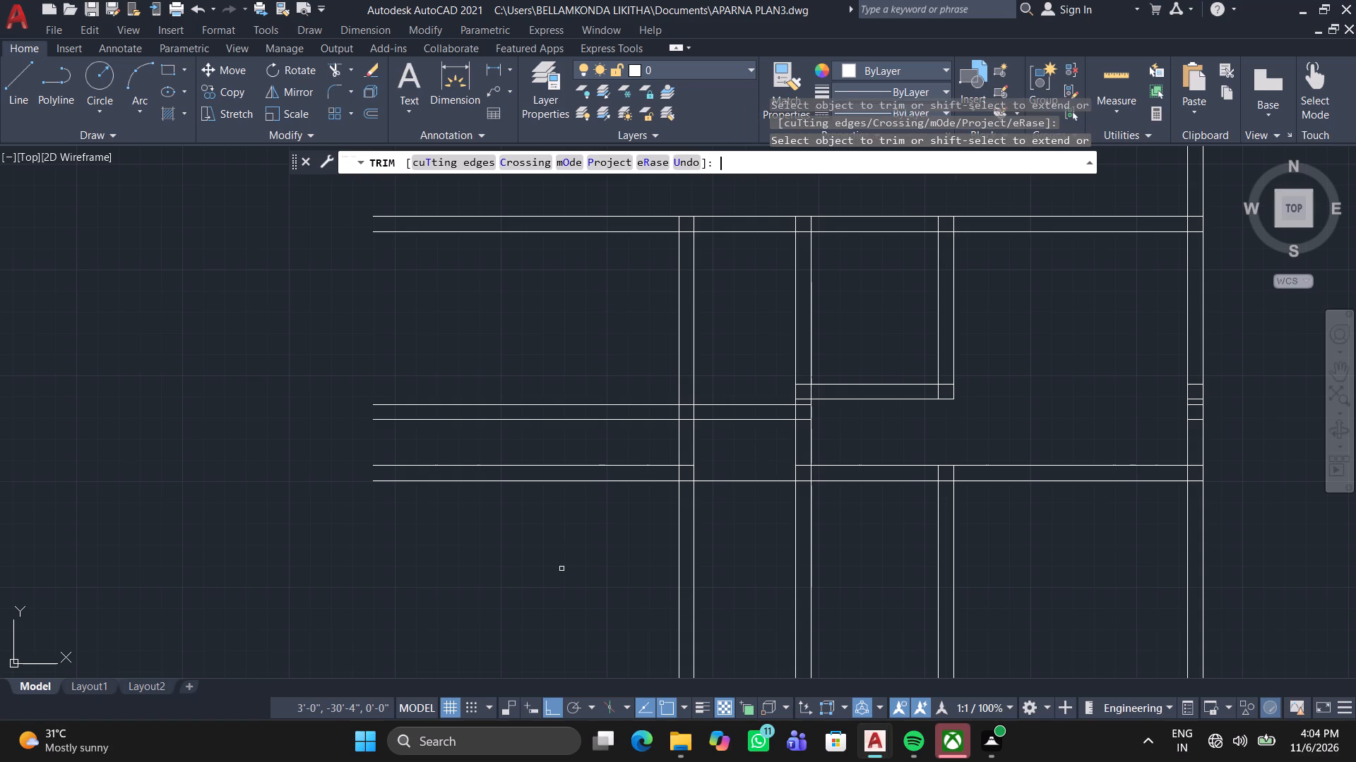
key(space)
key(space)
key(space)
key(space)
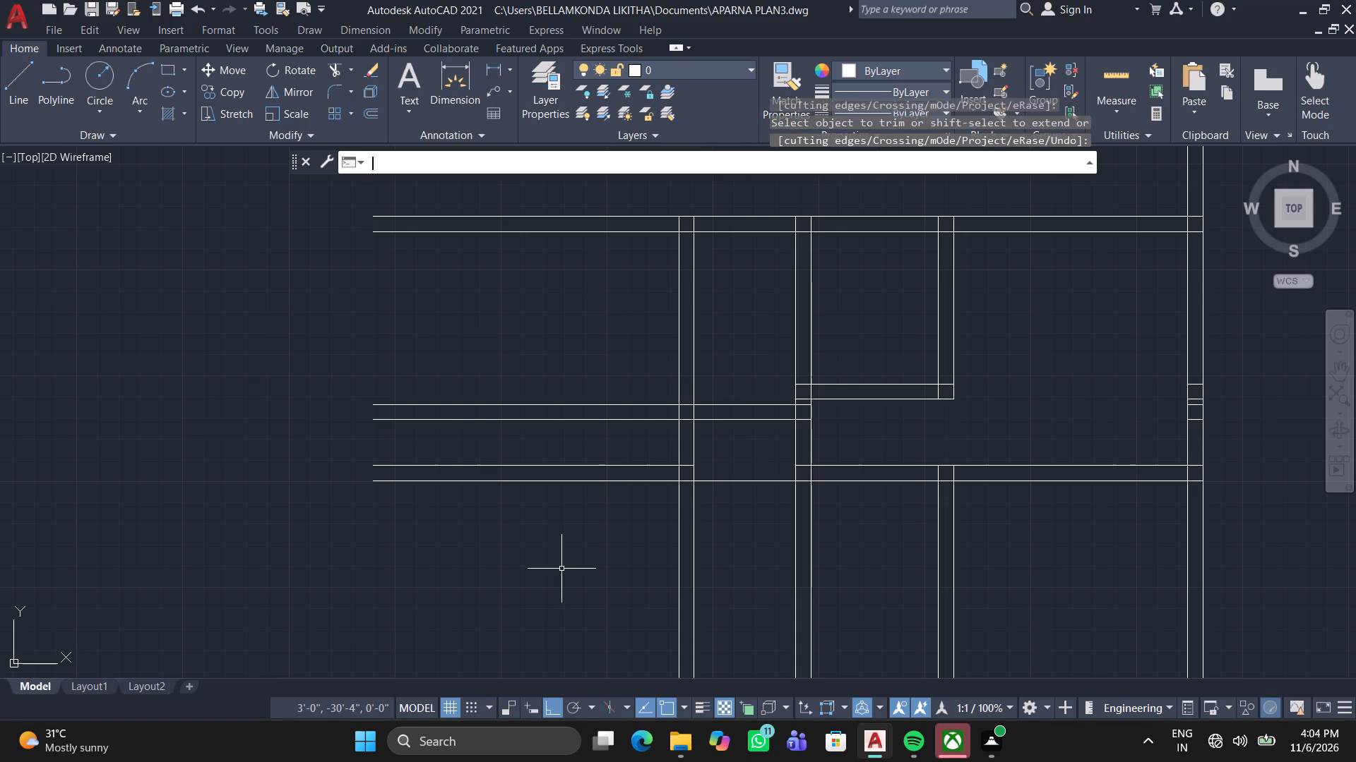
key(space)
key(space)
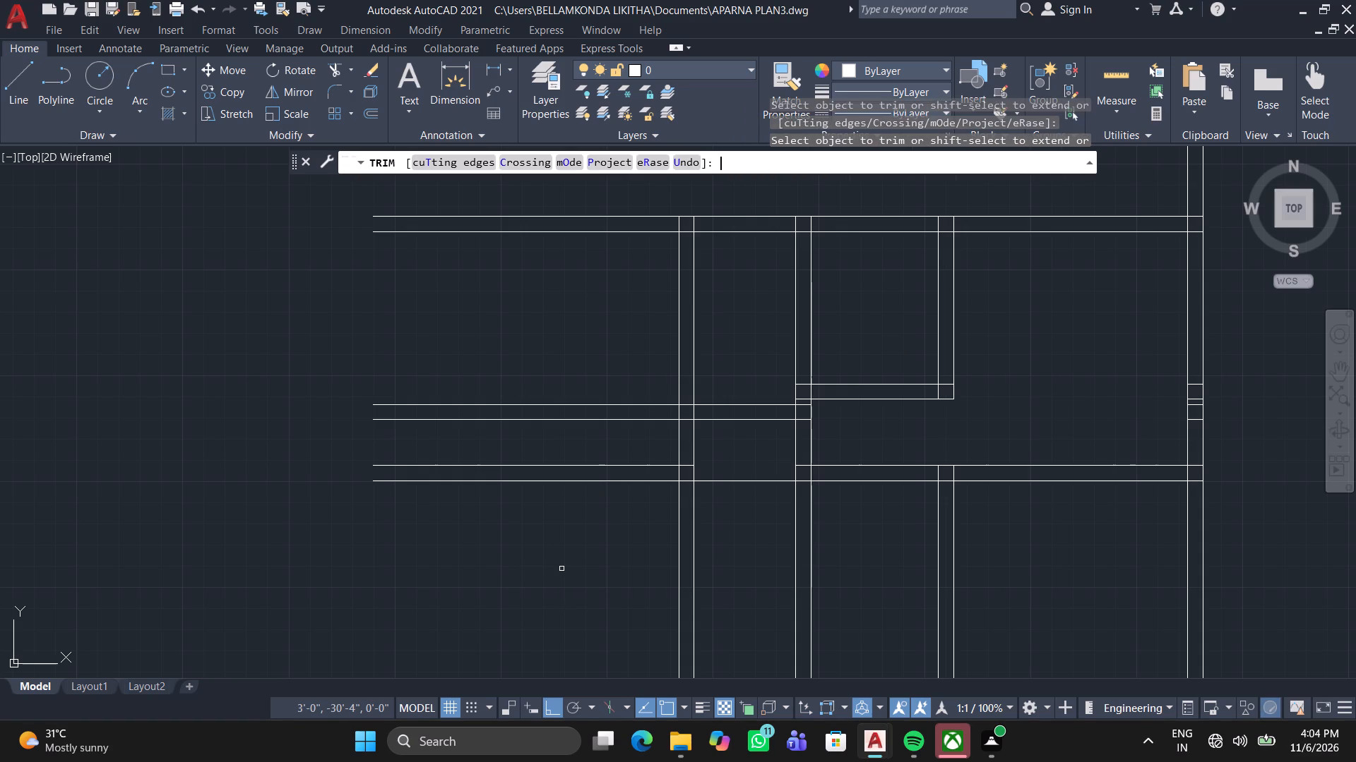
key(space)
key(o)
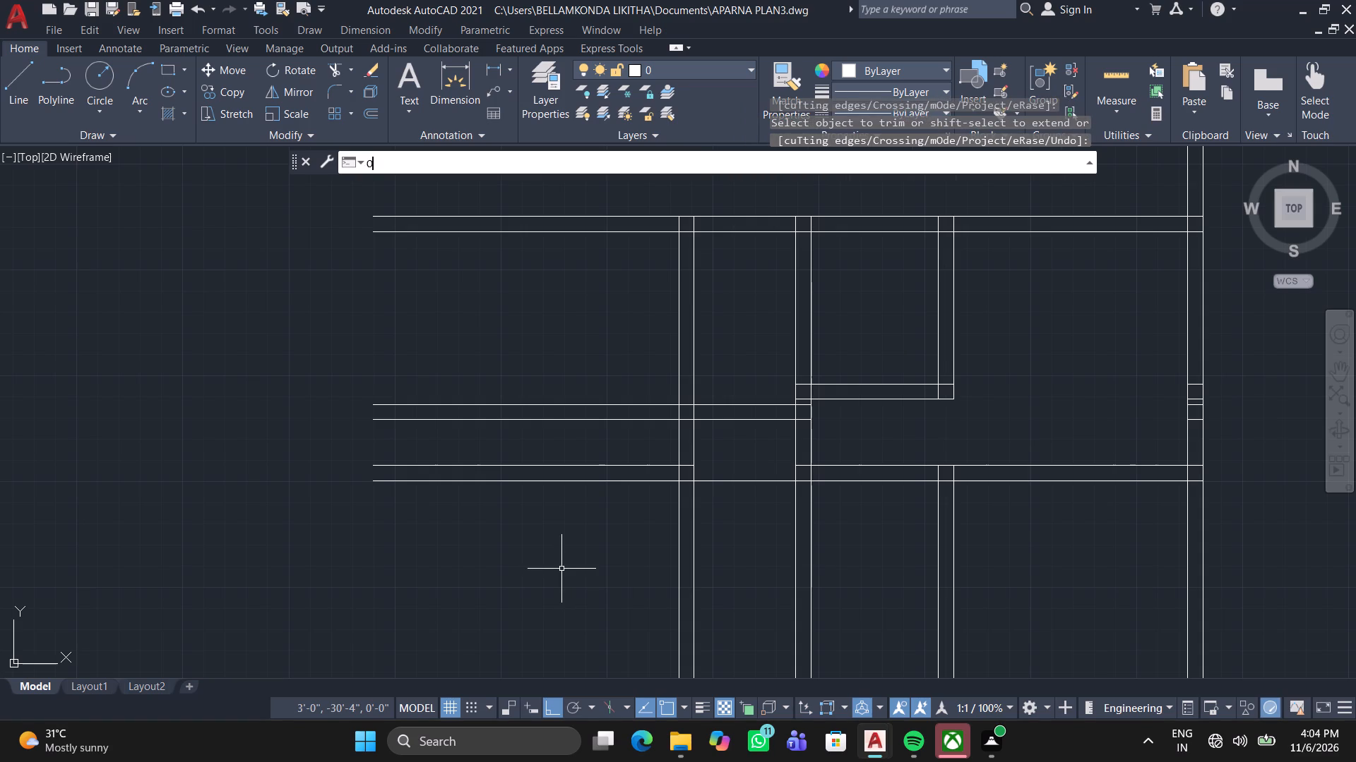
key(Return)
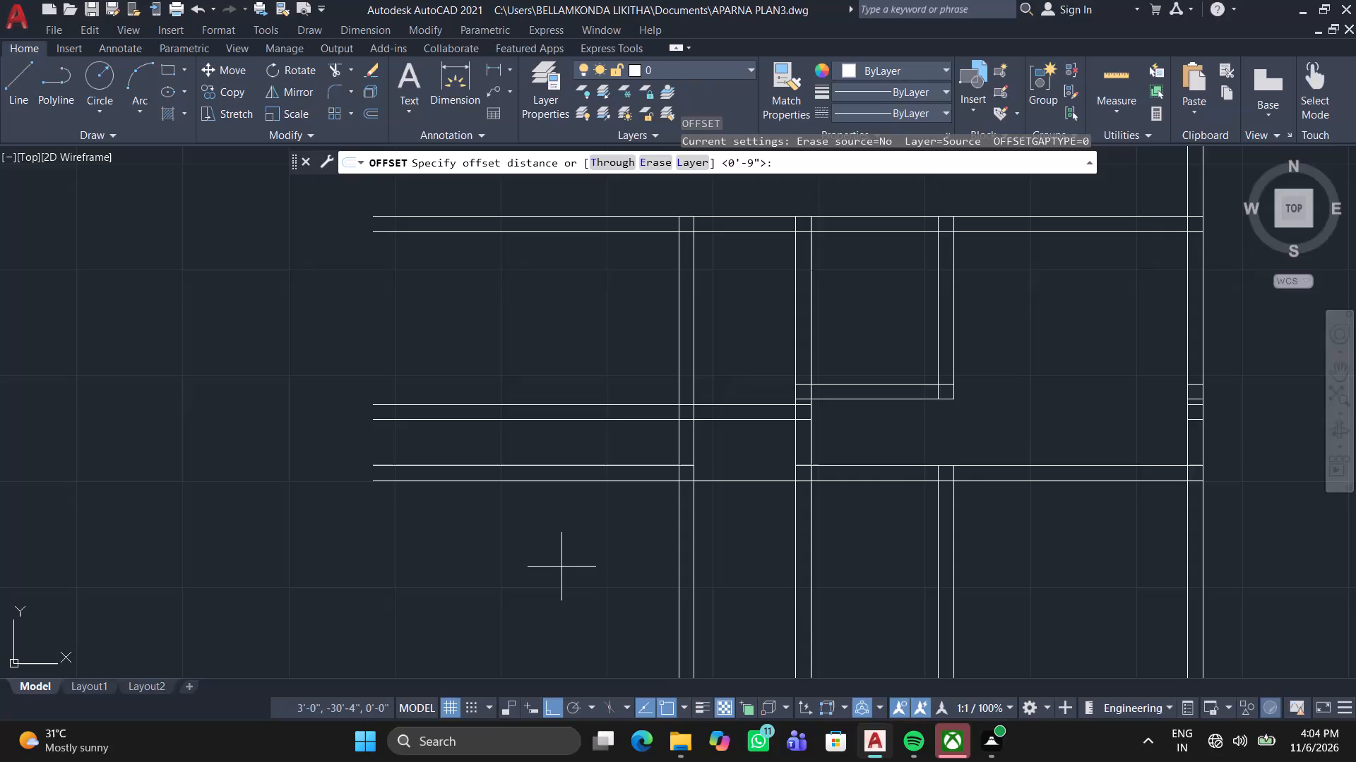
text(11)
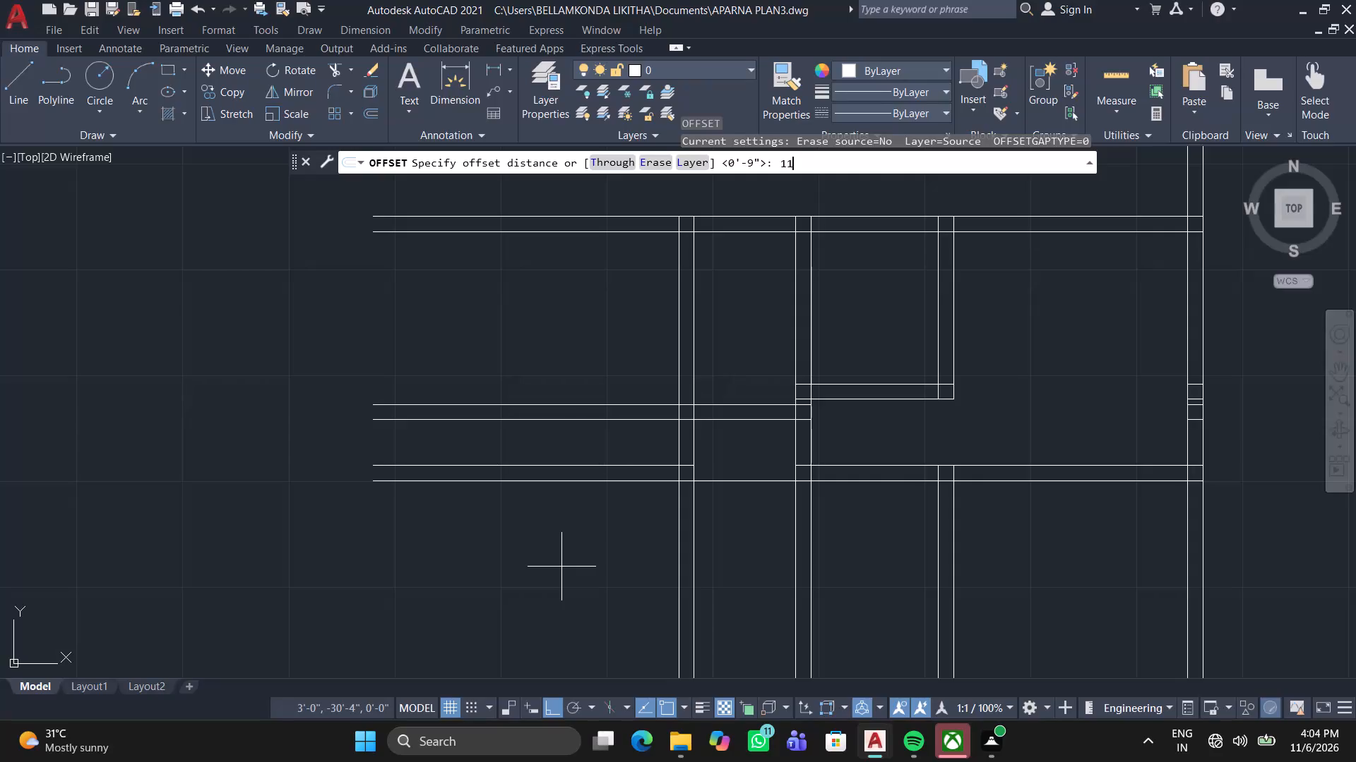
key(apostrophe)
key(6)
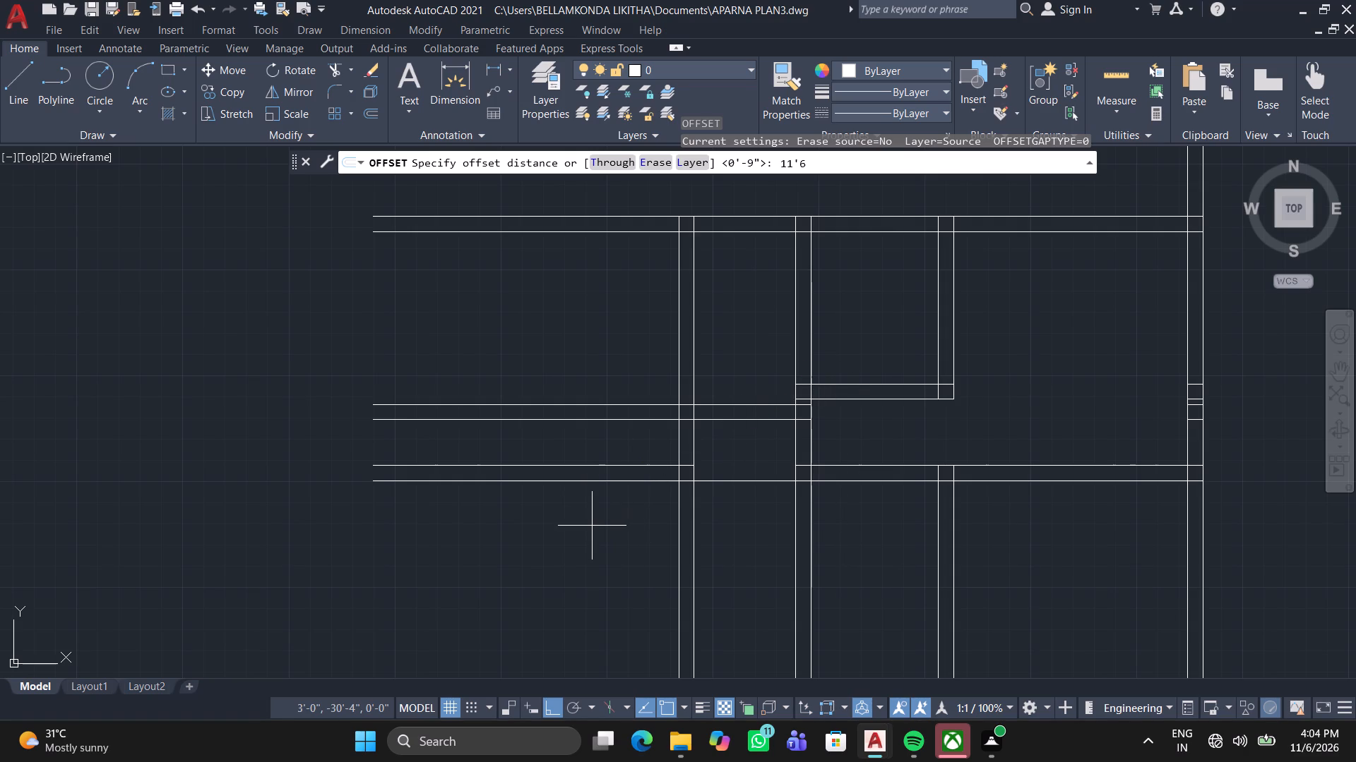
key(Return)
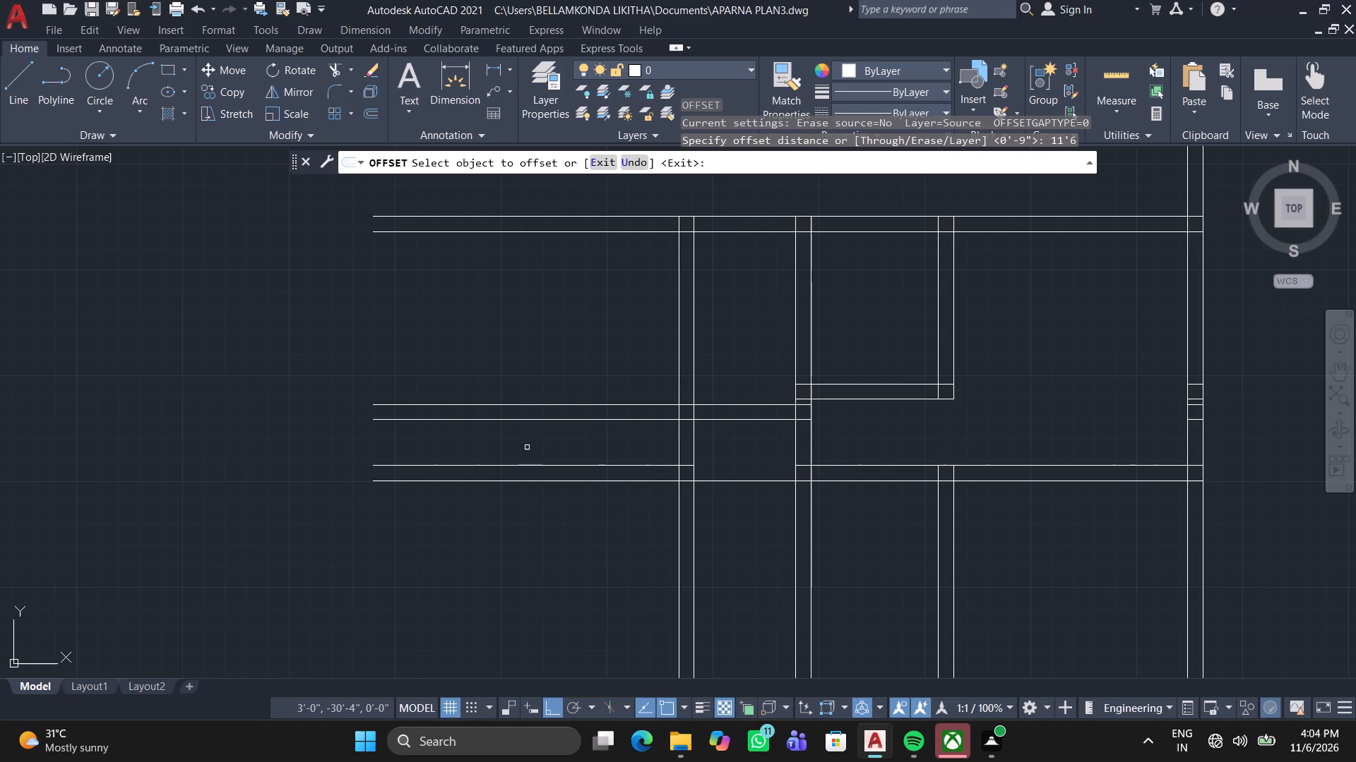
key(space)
Offset the left face of the leftmost vertical wall 13' to the left.
key(space)
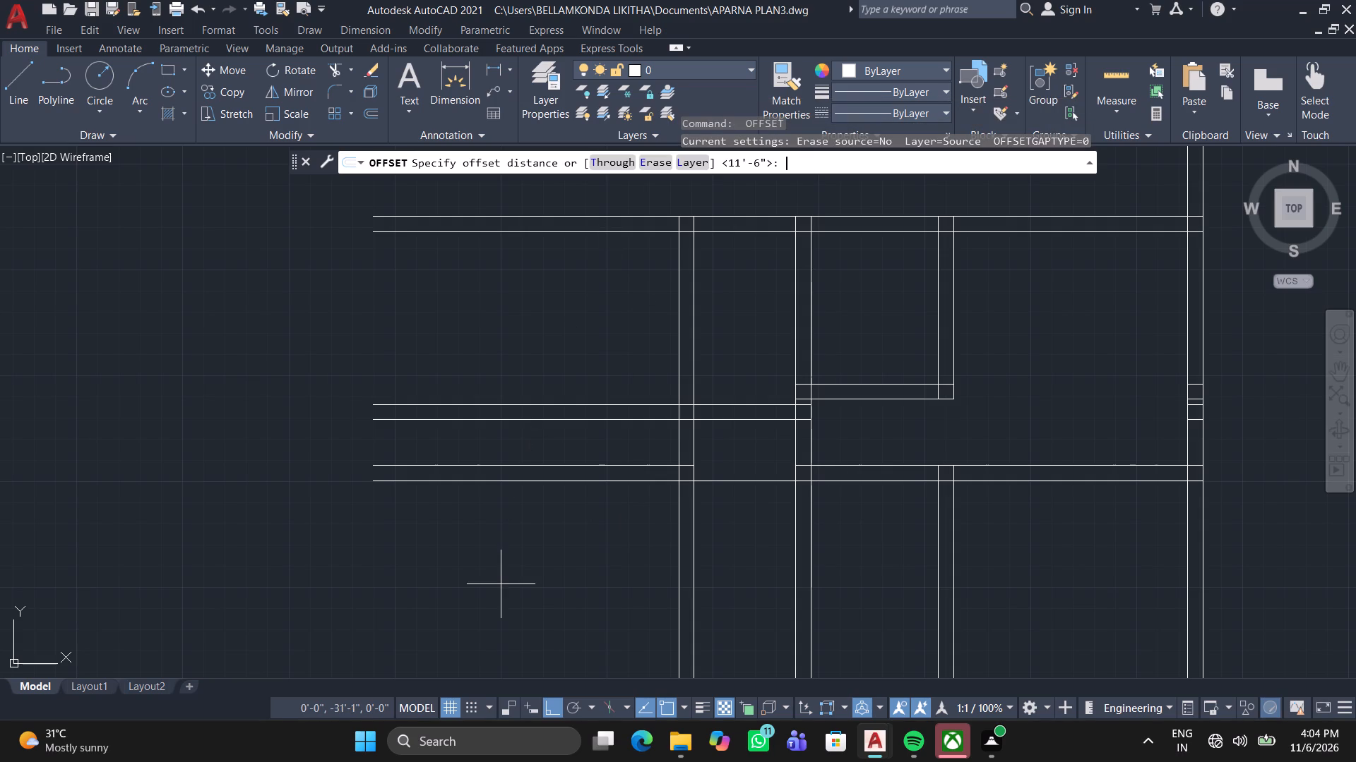
text(13)
key(apostrophe)
key(Return)
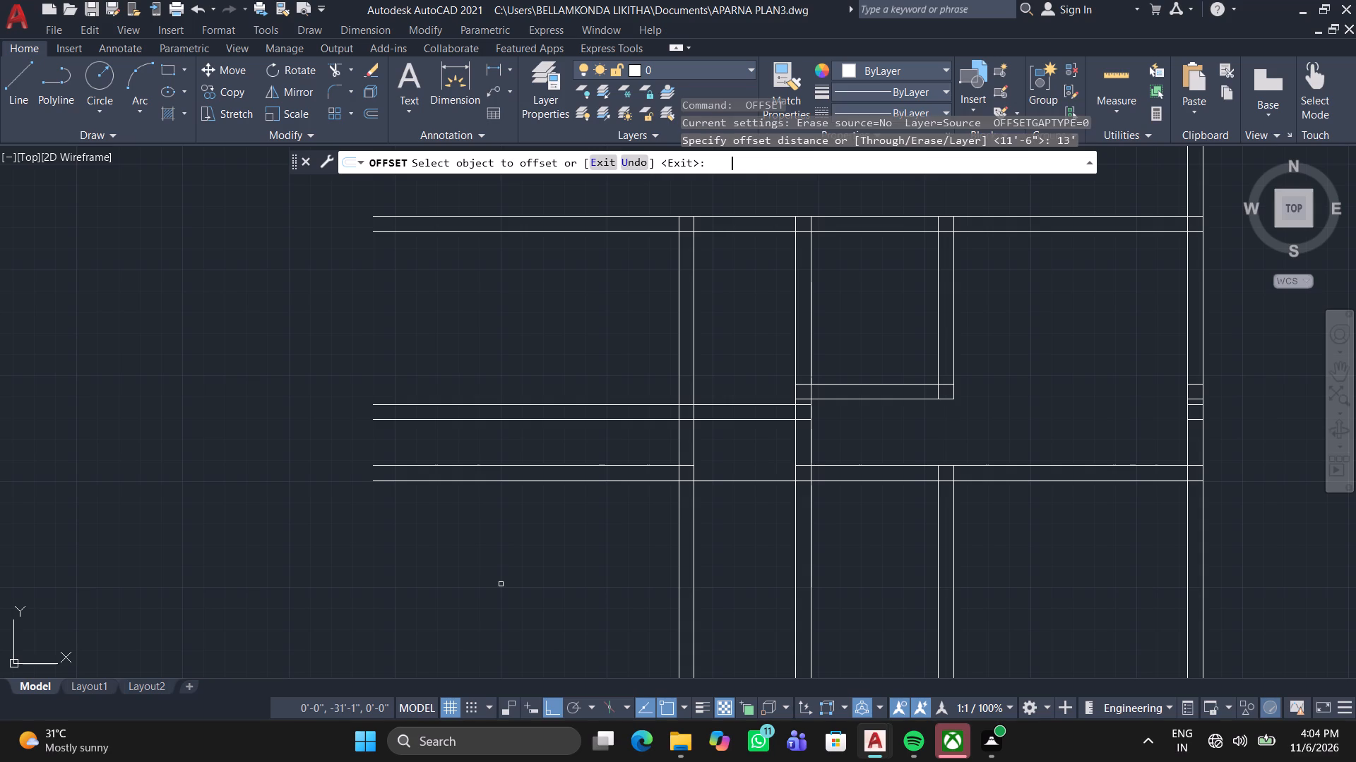
click(679, 308)
click(526, 316)
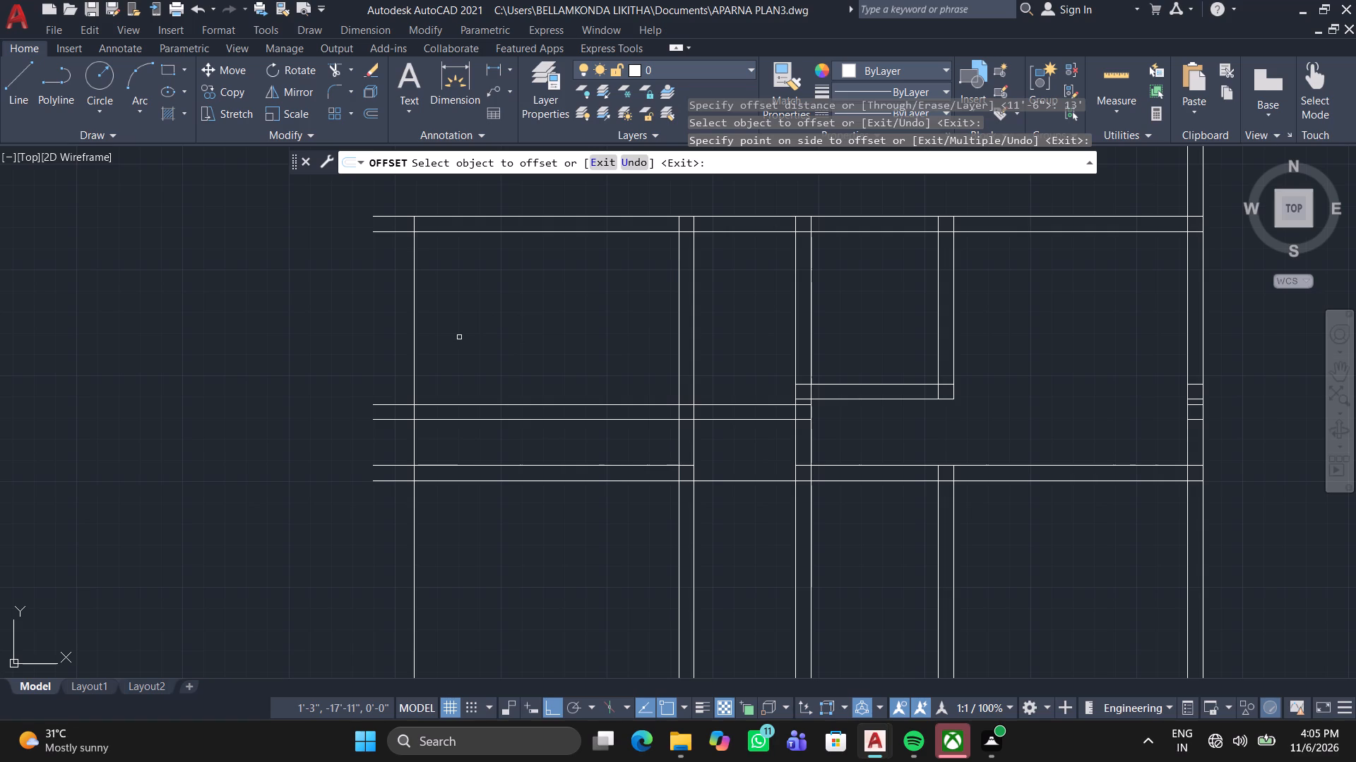
Offset the new vertical line 9" to the left to form the outer wall's thickness.
key(space)
key(space)
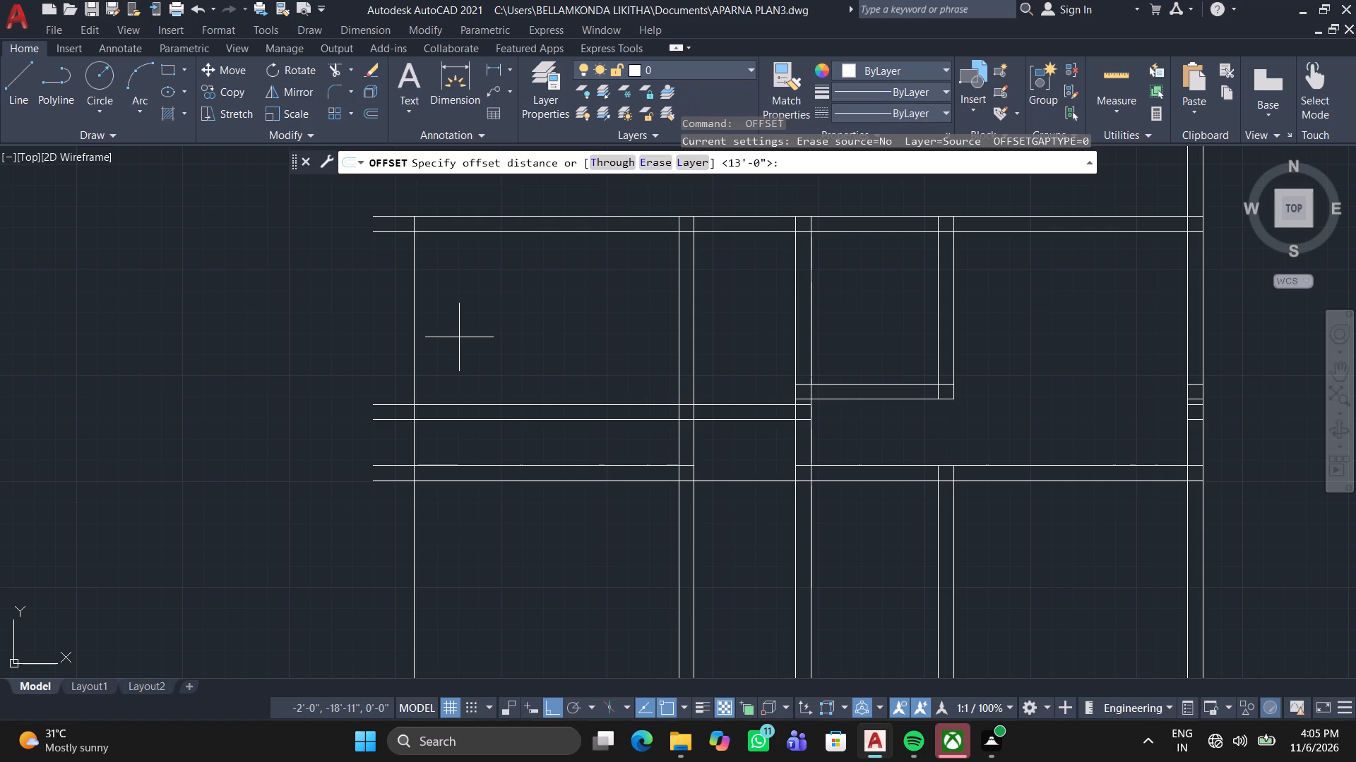
key(9)
key(Return)
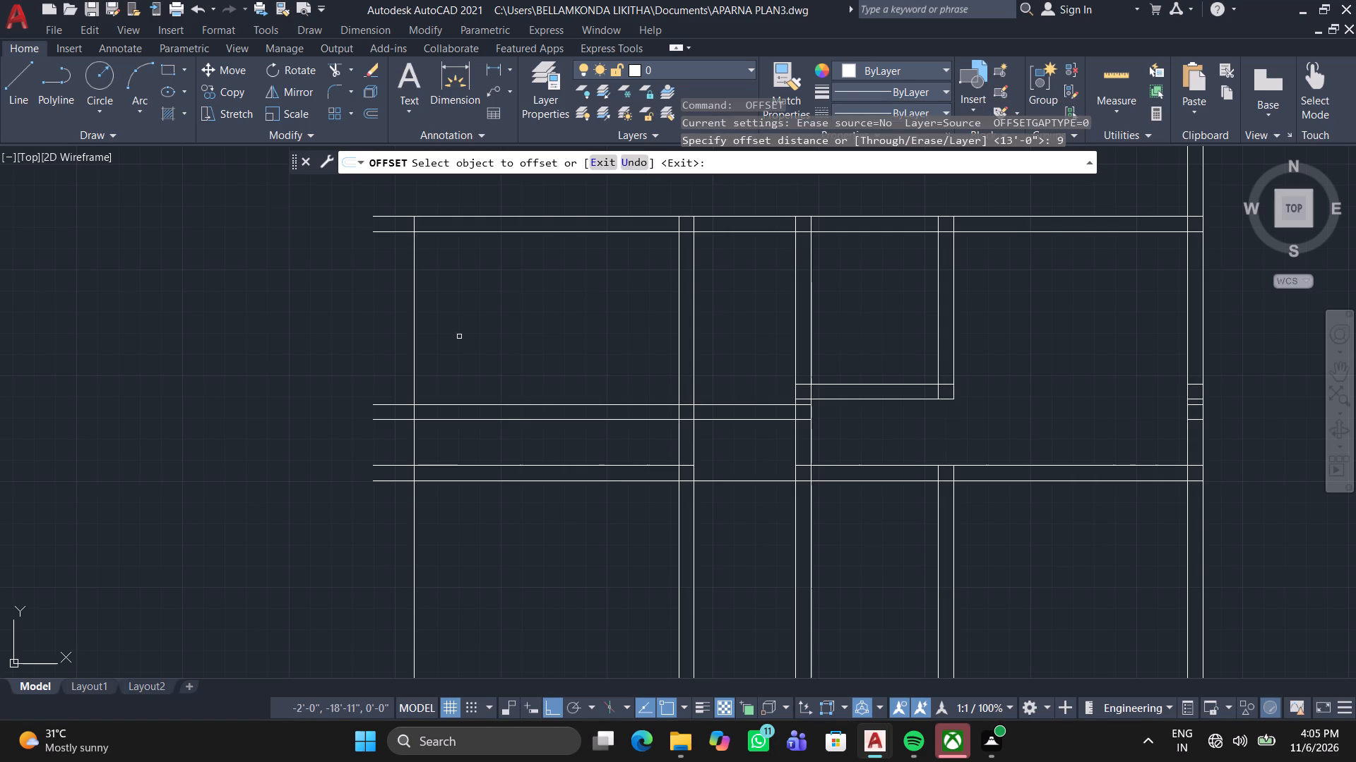
click(412, 338)
click(281, 317)
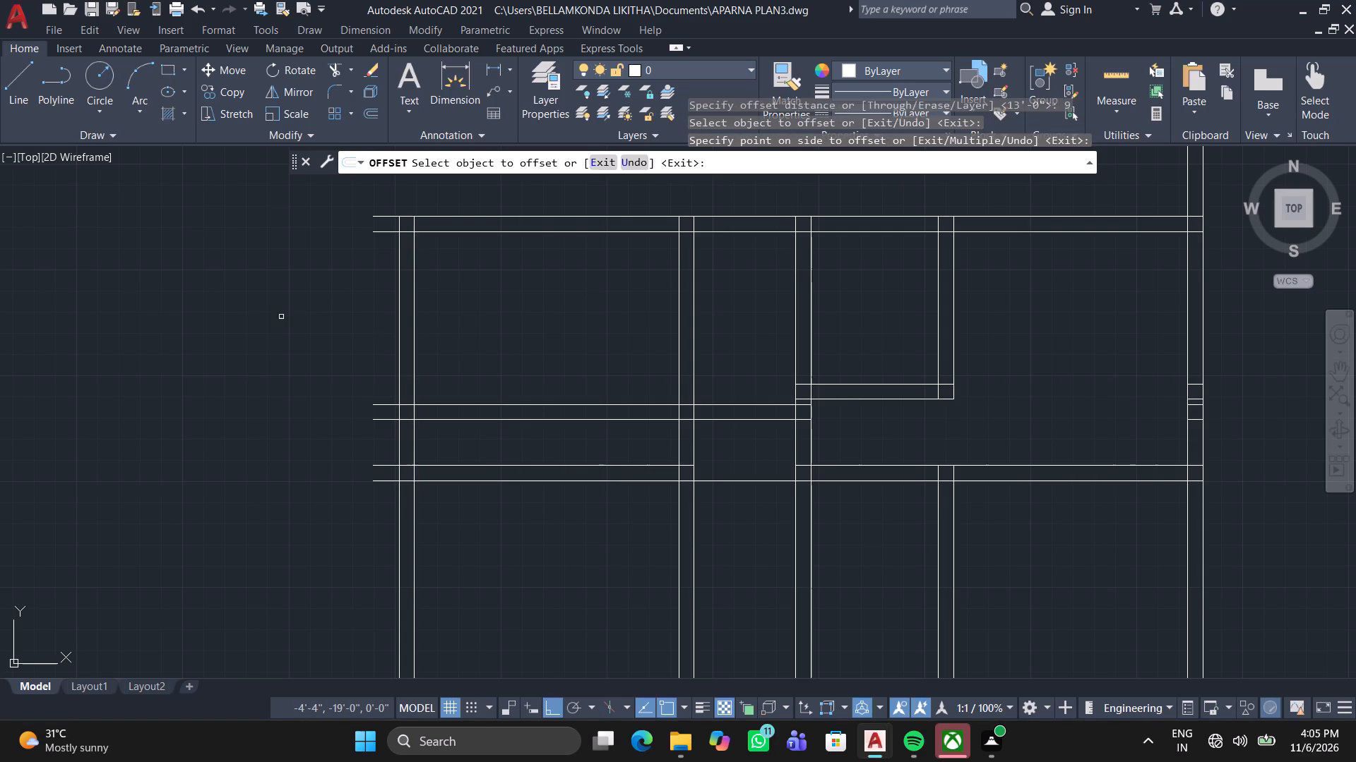
Trim both top horizontal wall lines where they project beyond the new left wall's outer face.
scroll(453, 364, down, 1)
middle_drag(453, 368, 470, 344)
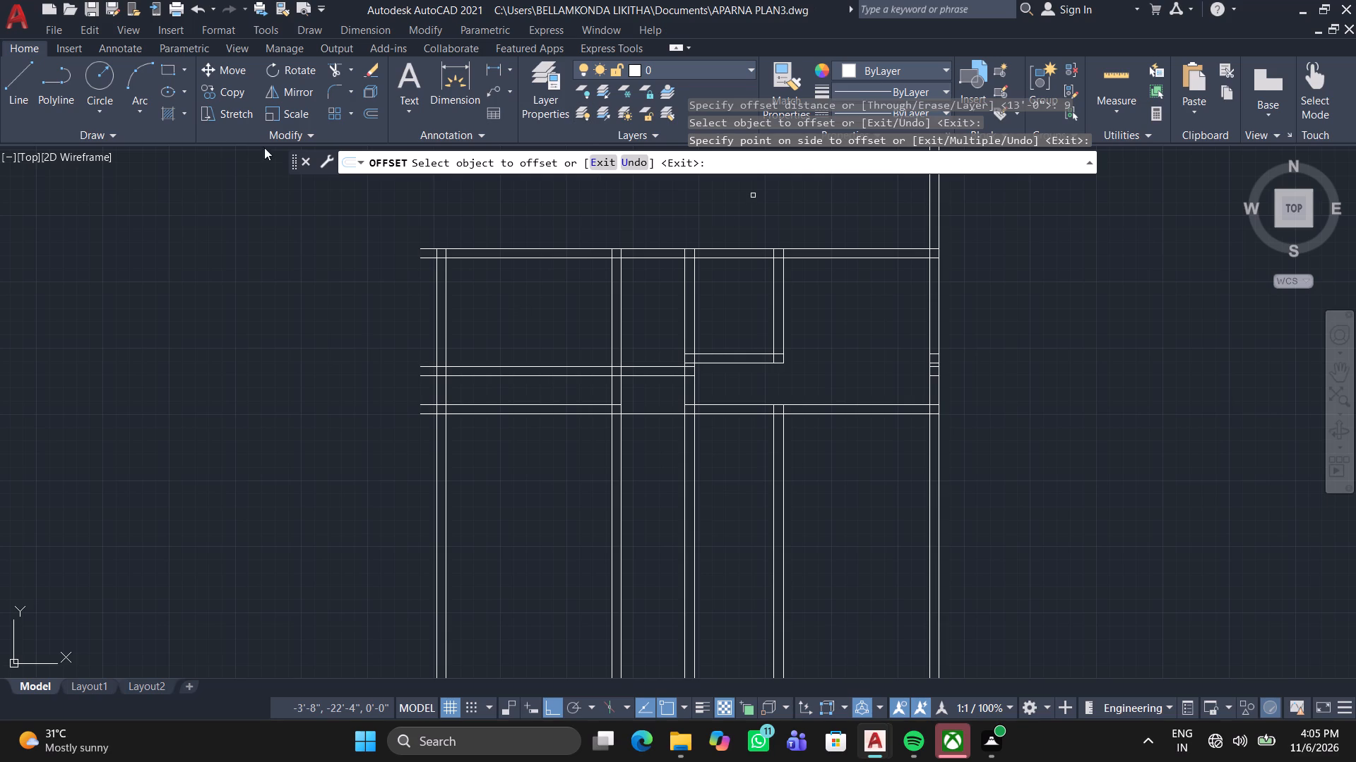
click(335, 66)
scroll(448, 266, up, 3)
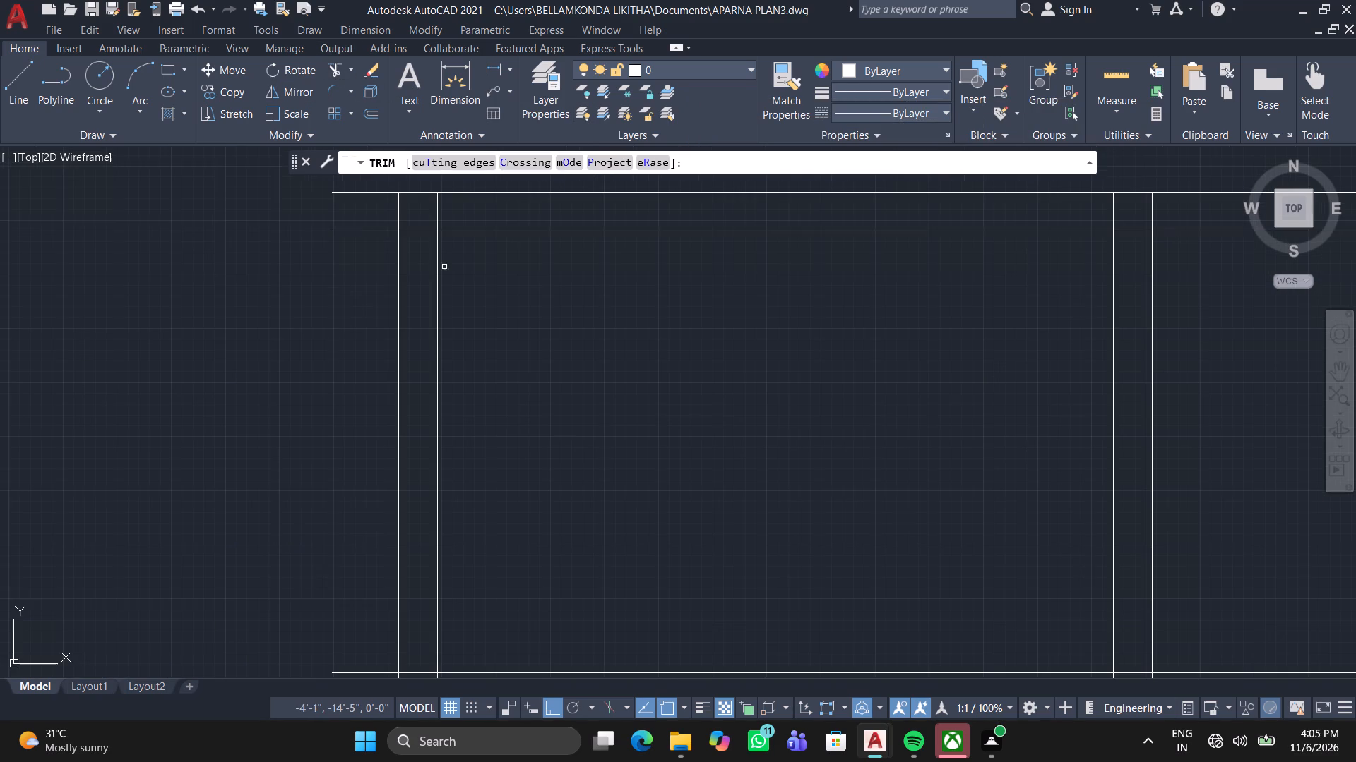
click(340, 264)
double_click(372, 186)
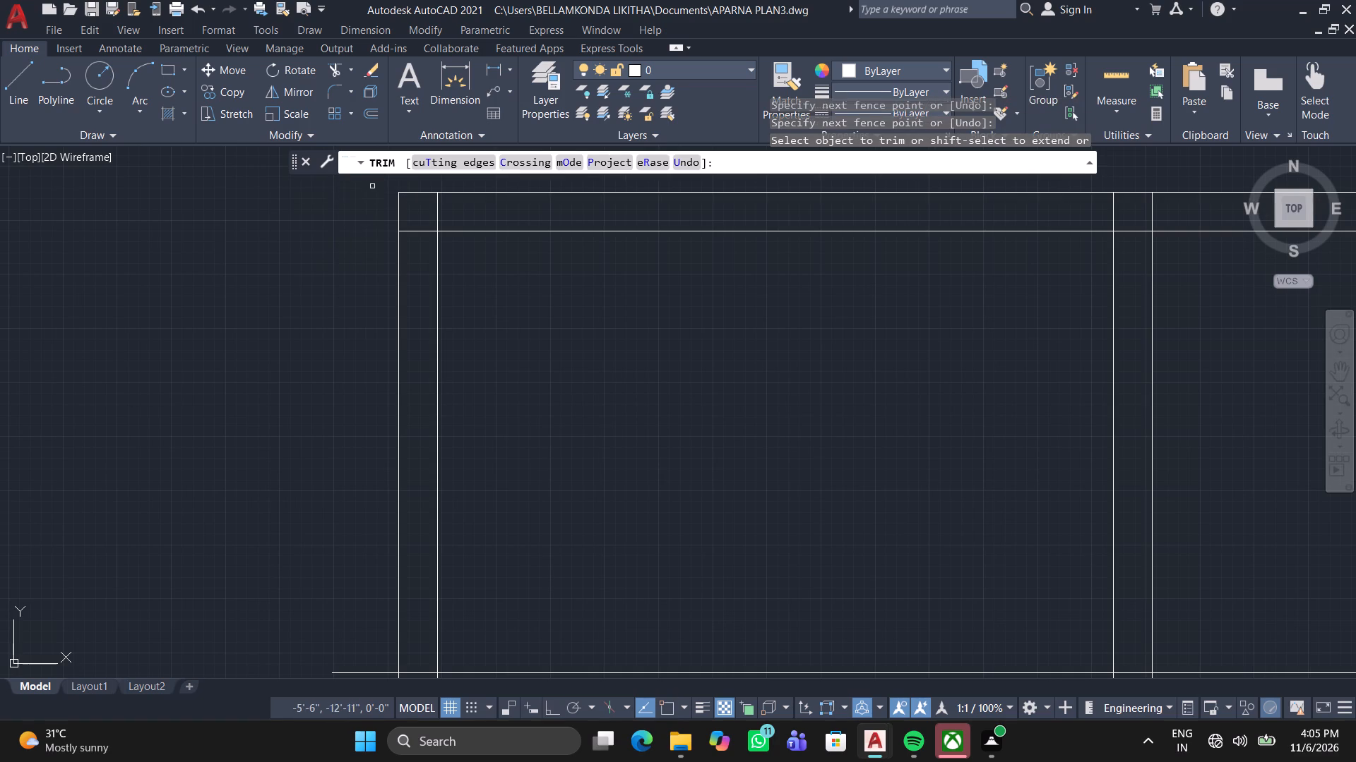
Trim the lower horizontal wall lines where they project beyond the new left wall's outer face.
scroll(369, 209, down, 3)
scroll(371, 407, up, 3)
middle_drag(367, 336, 367, 387)
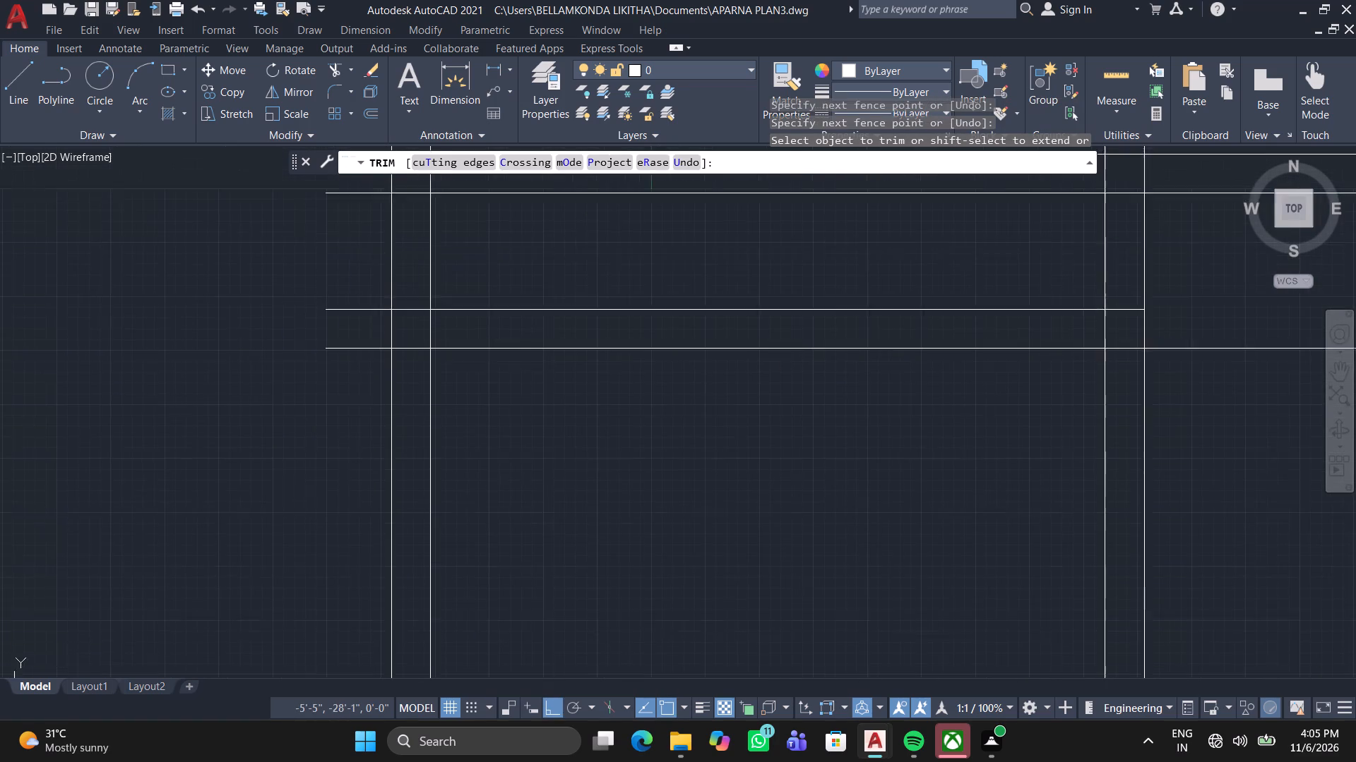
middle_drag(367, 387, 350, 490)
click(335, 471)
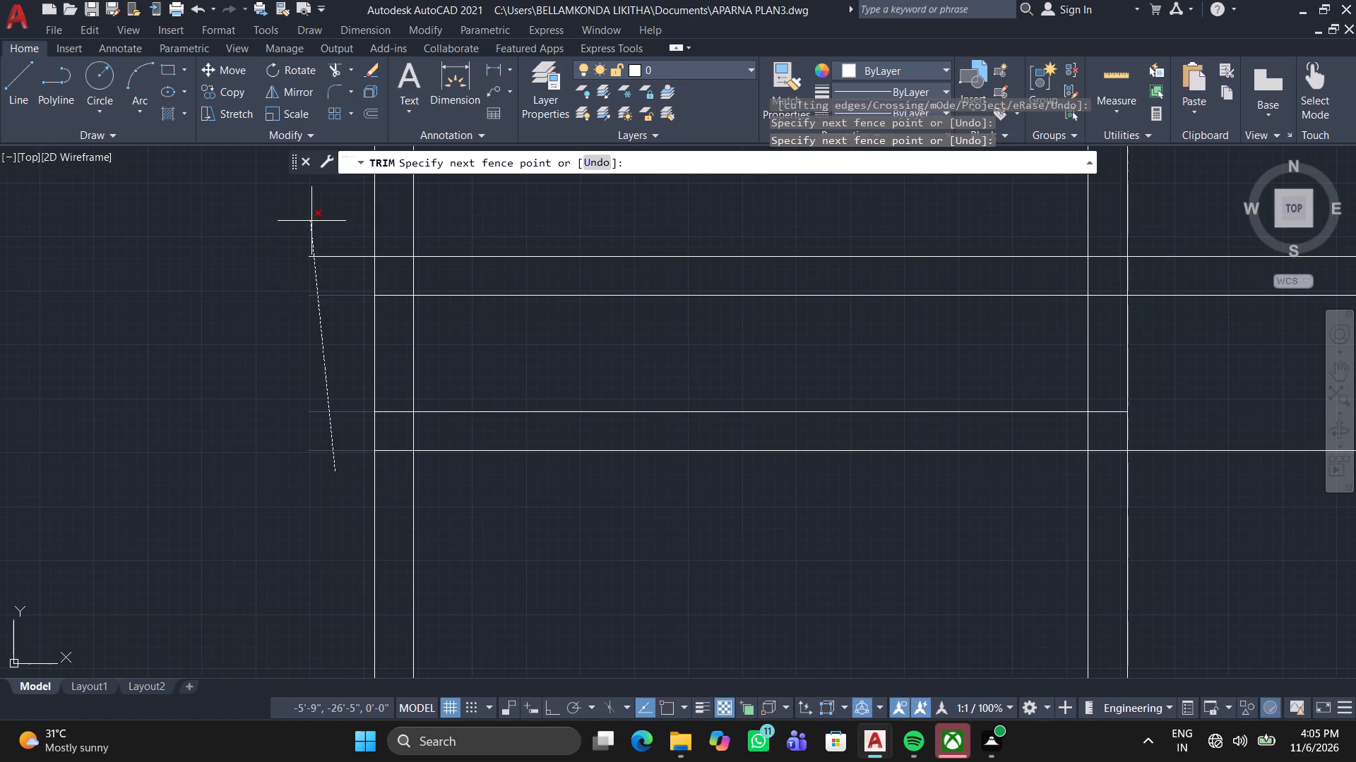
click(323, 220)
Trim both lines of the middle horizontal wall across the left room, between the two leftmost vertical walls.
scroll(343, 226, down, 2)
middle_drag(528, 251, 506, 340)
middle_drag(496, 355, 425, 476)
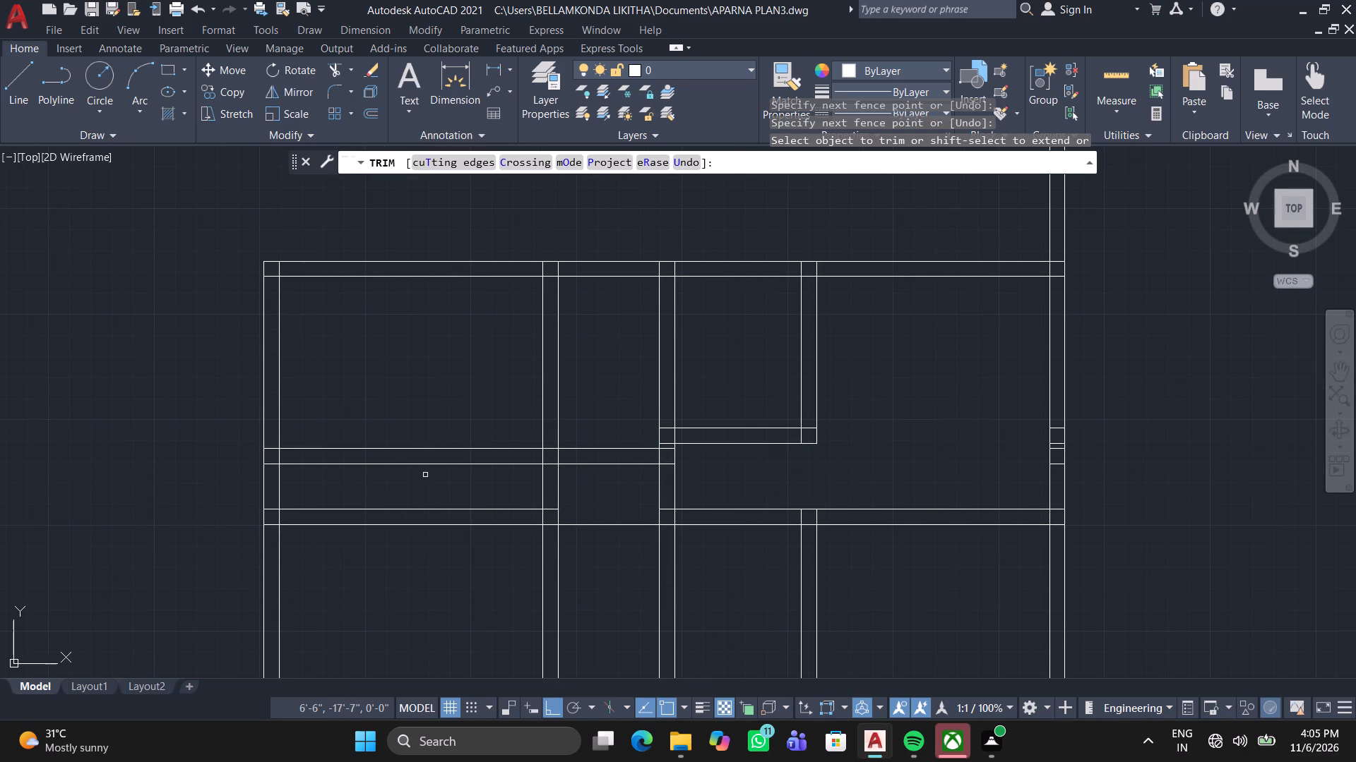
click(425, 474)
click(431, 404)
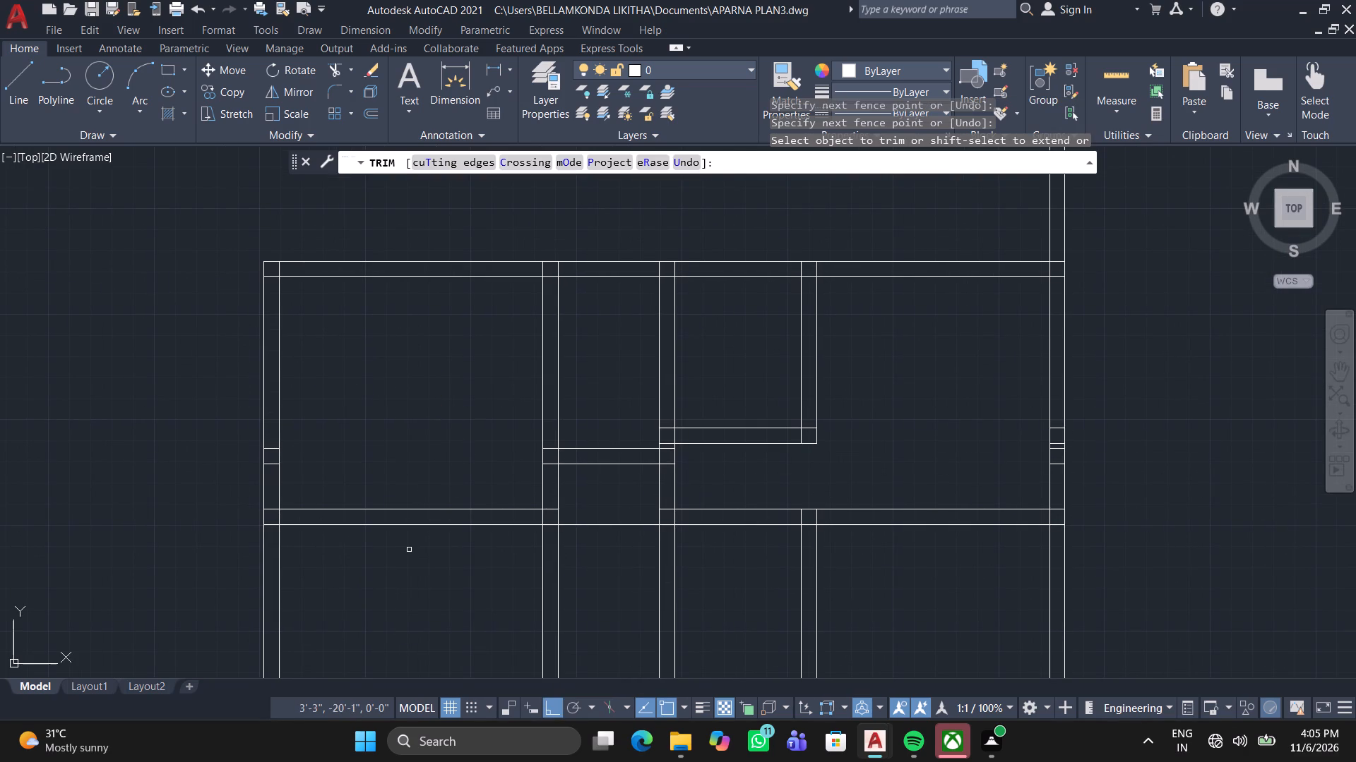
Trim the horizontal lines crossing inside the third vertical wall and its left-face segment where the narrow room's cross wall joins.
middle_drag(579, 559, 590, 452)
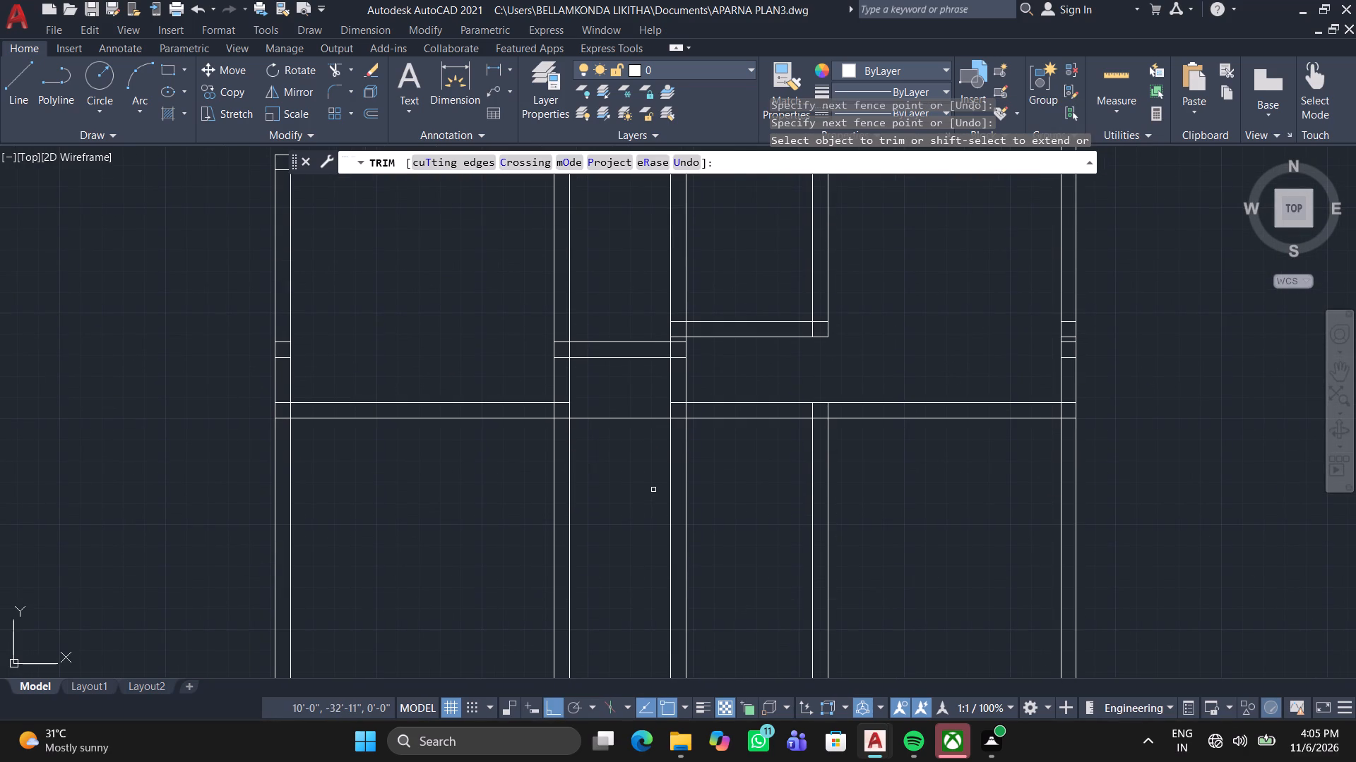
scroll(703, 409, up, 1)
scroll(682, 349, up, 1)
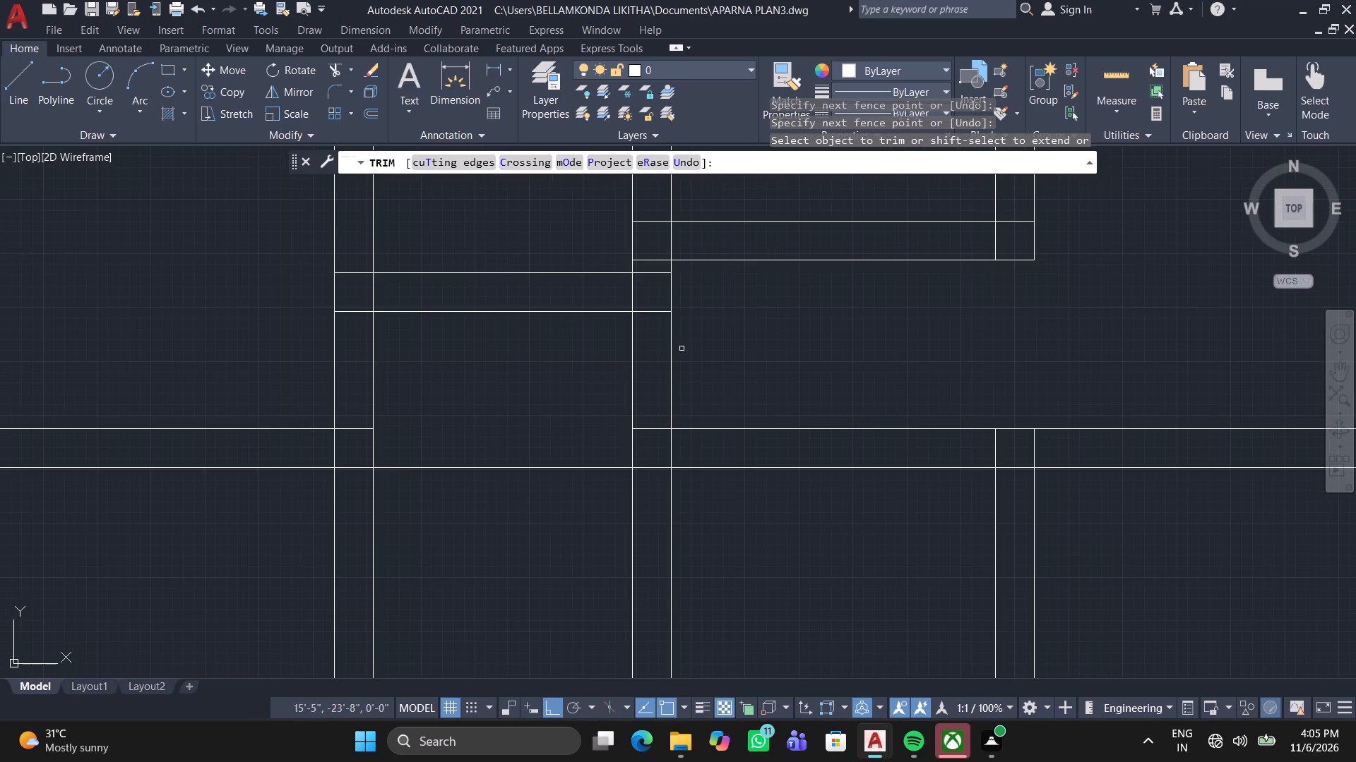
click(660, 212)
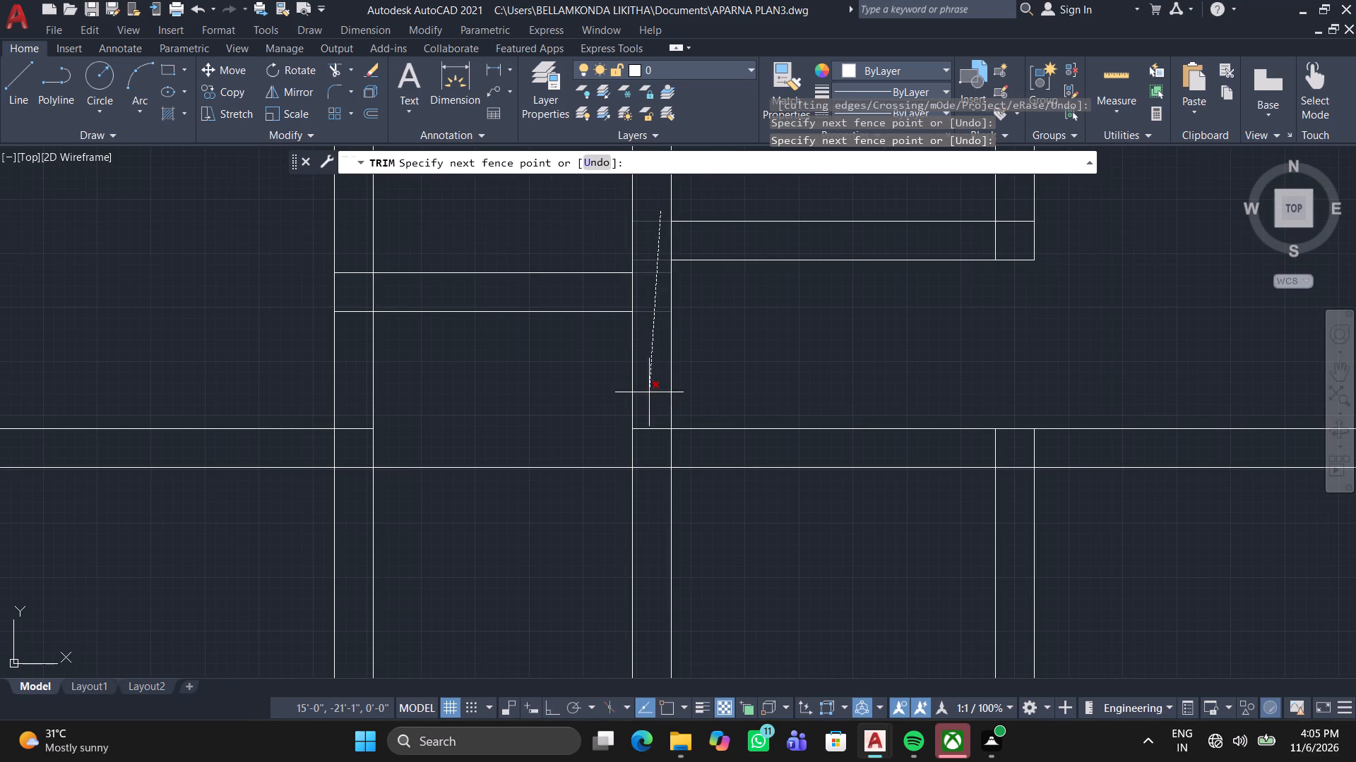
click(655, 448)
click(631, 297)
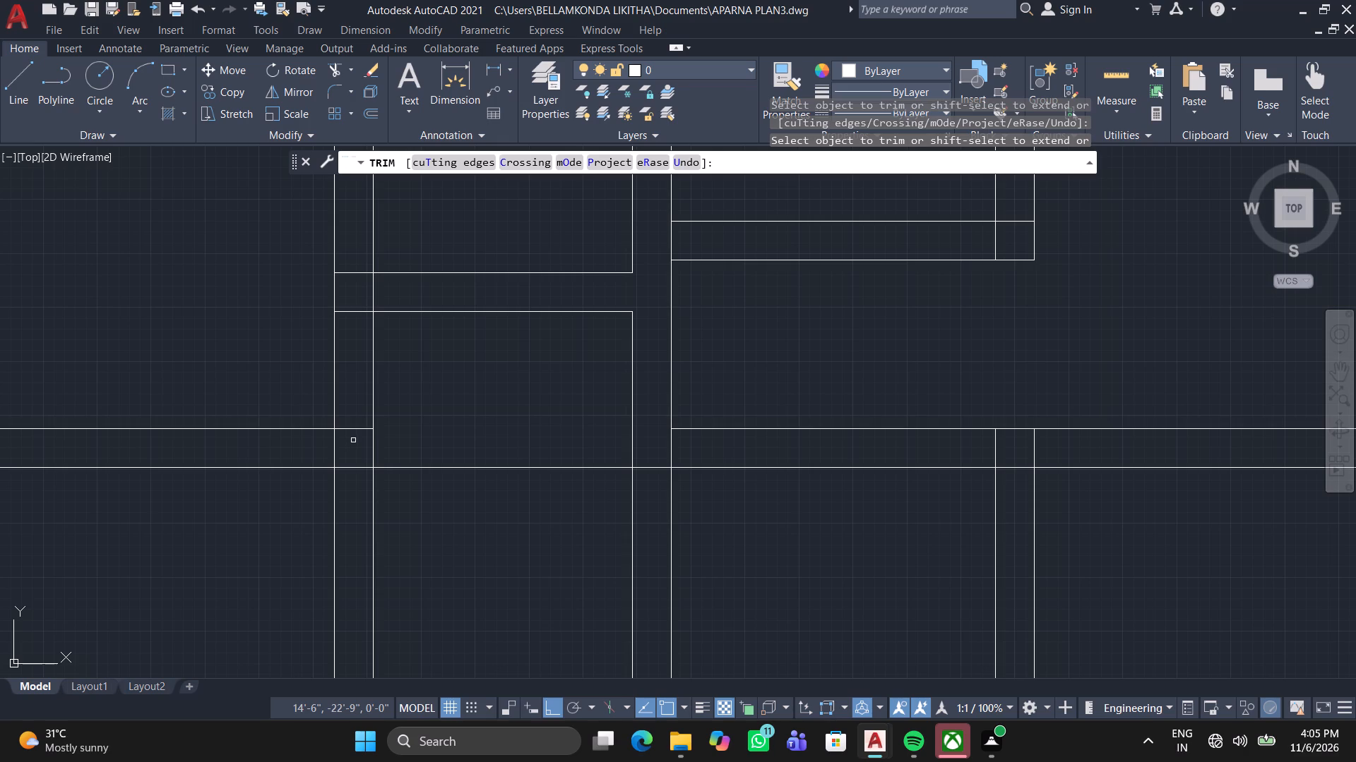
Trim the two leftover short horizontal lines inside the leftmost vertical wall.
scroll(262, 476, down, 2)
middle_drag(261, 484, 350, 494)
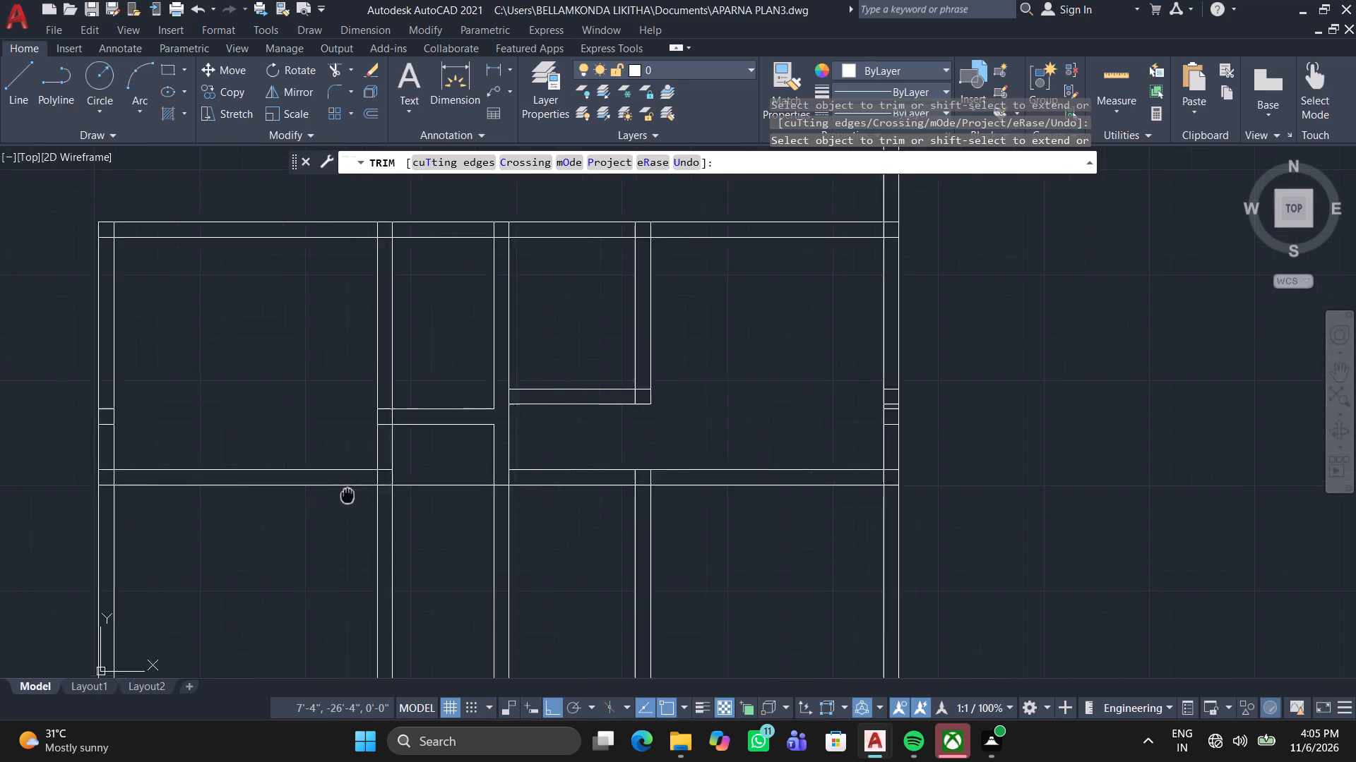
middle_drag(350, 494, 590, 415)
scroll(350, 360, up, 3)
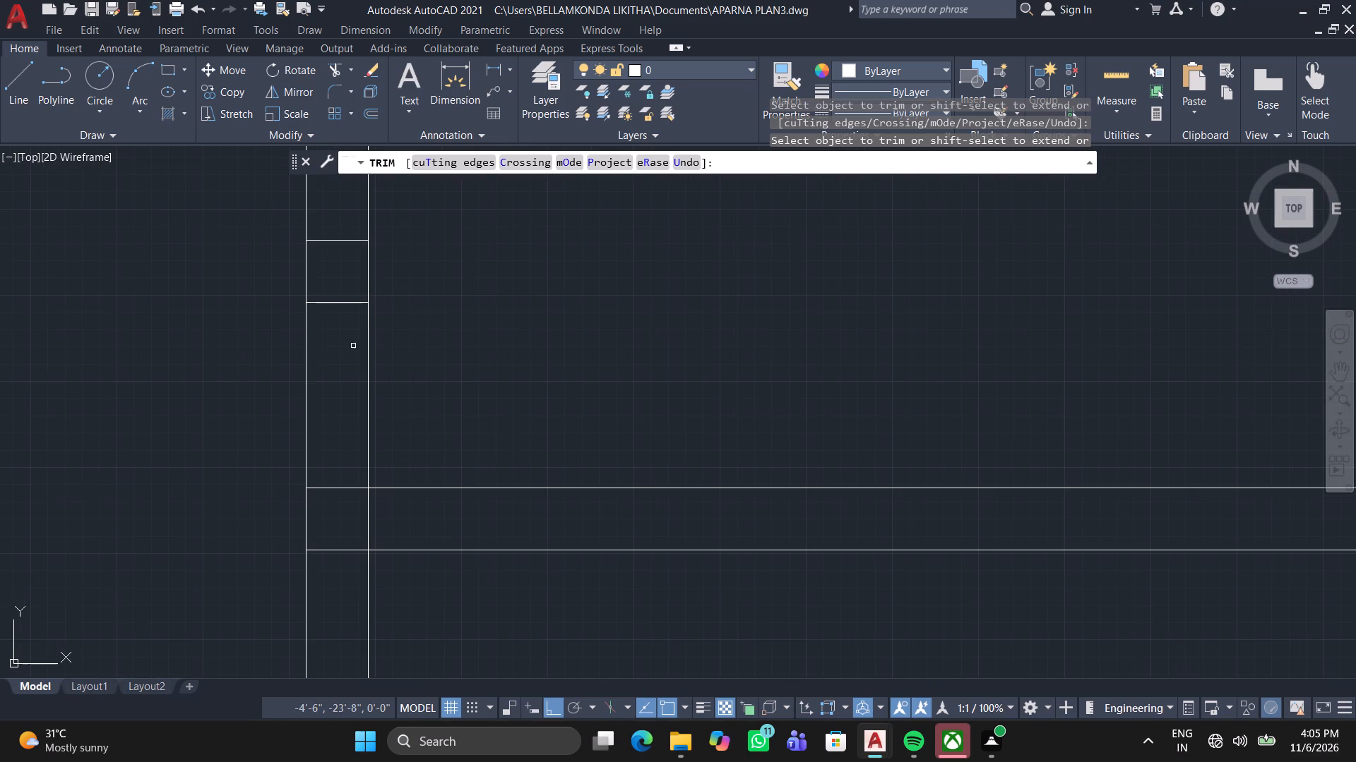
click(354, 344)
click(345, 202)
Open the junction of the narrow room's cross wall with the second vertical wall by trimming the overlapping horizontal and vertical segments.
scroll(340, 284, down, 4)
middle_drag(537, 263, 537, 268)
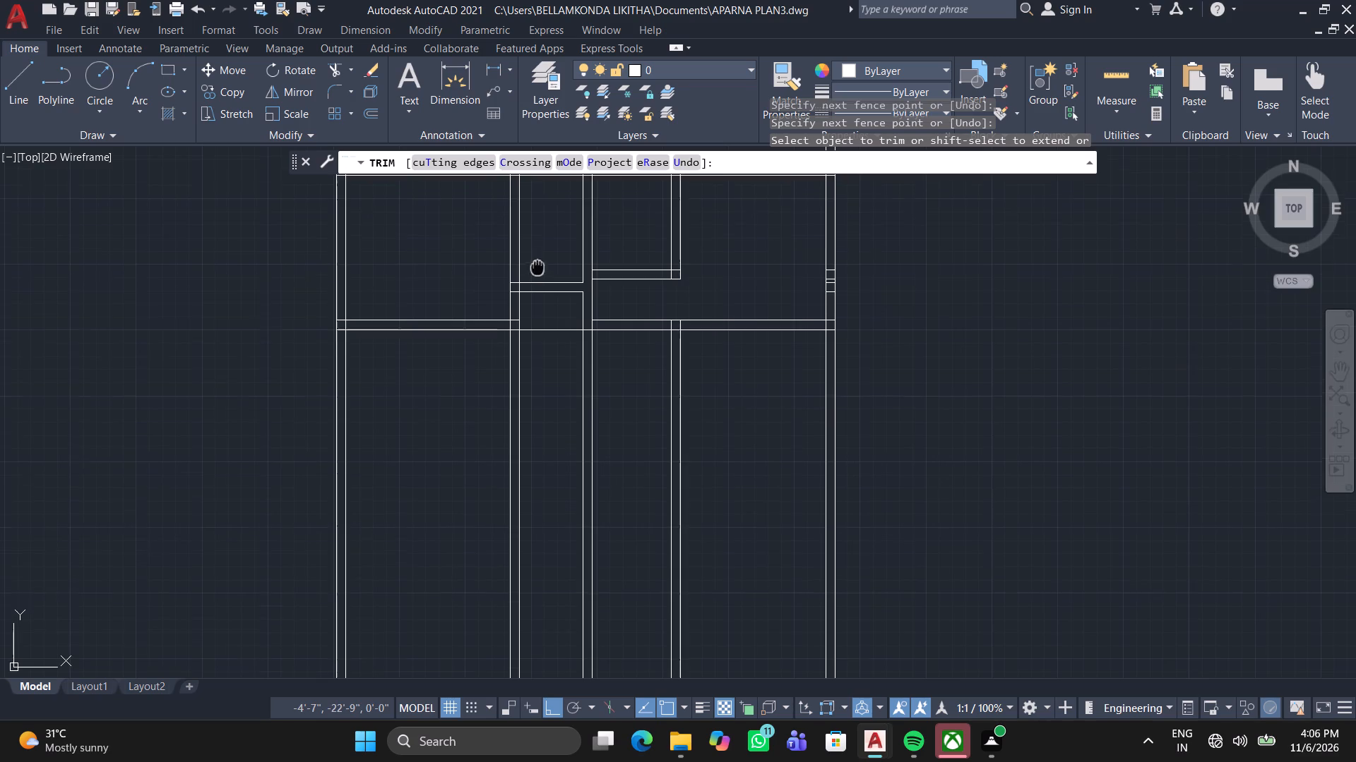
middle_drag(537, 268, 518, 360)
scroll(496, 375, up, 3)
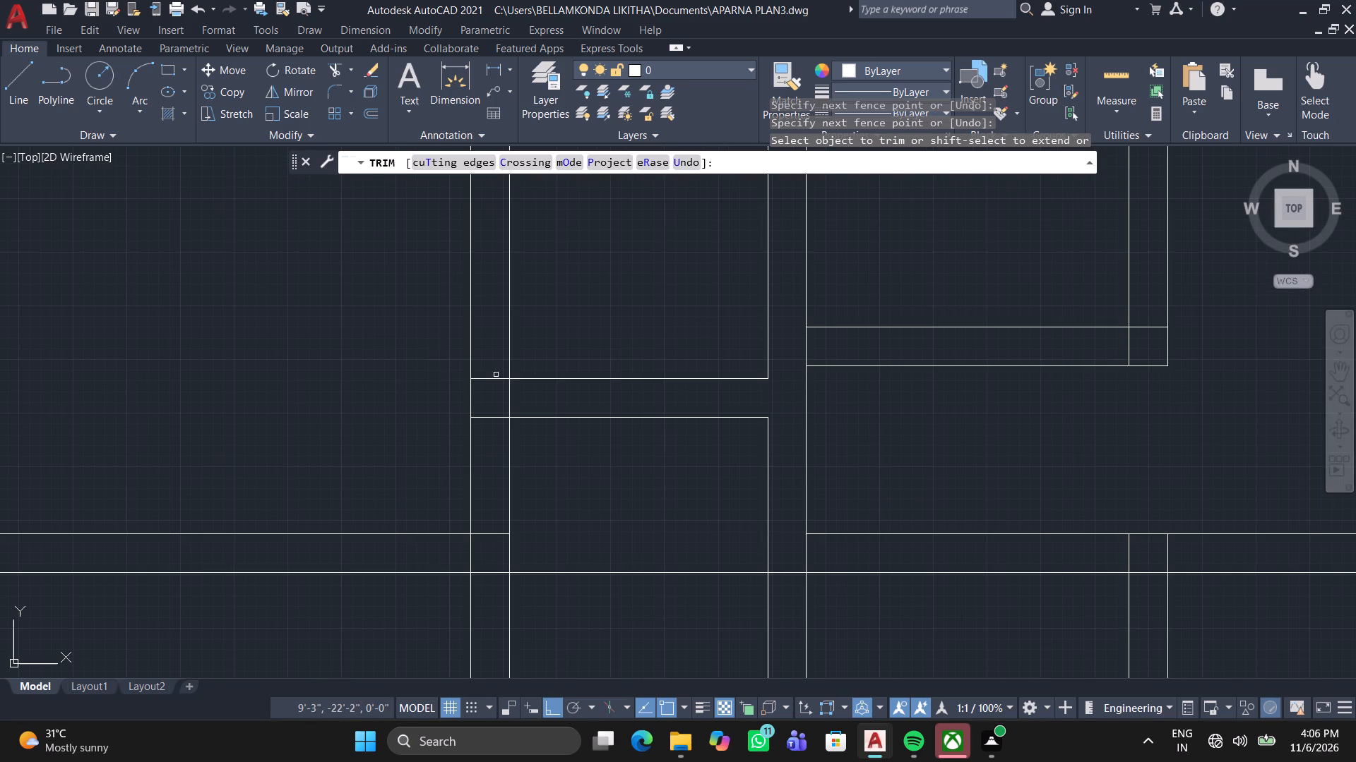
scroll(496, 375, up, 2)
click(496, 375)
click(487, 529)
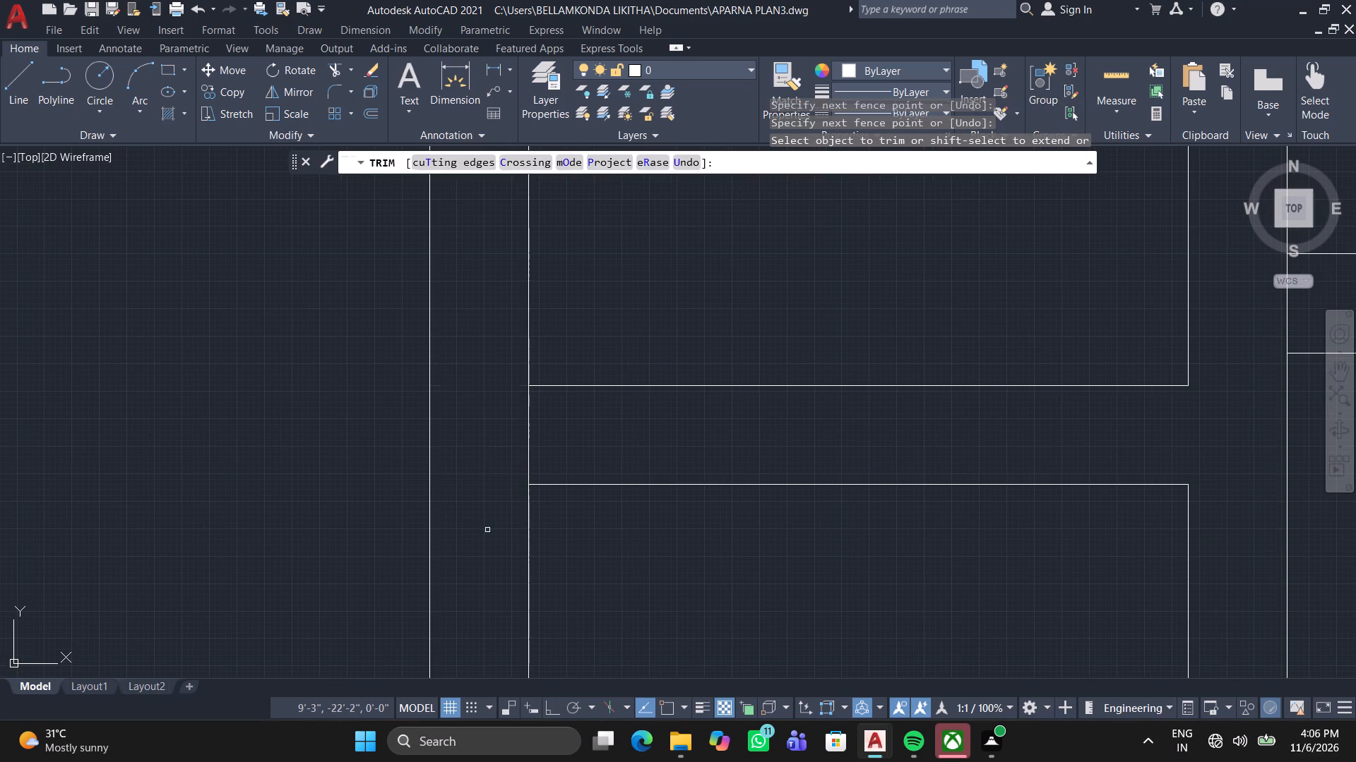
click(502, 454)
click(581, 439)
Trim the overlapping lines at the right corner and left junction of the bottom wall of the room right of the narrow room.
scroll(581, 440, down, 3)
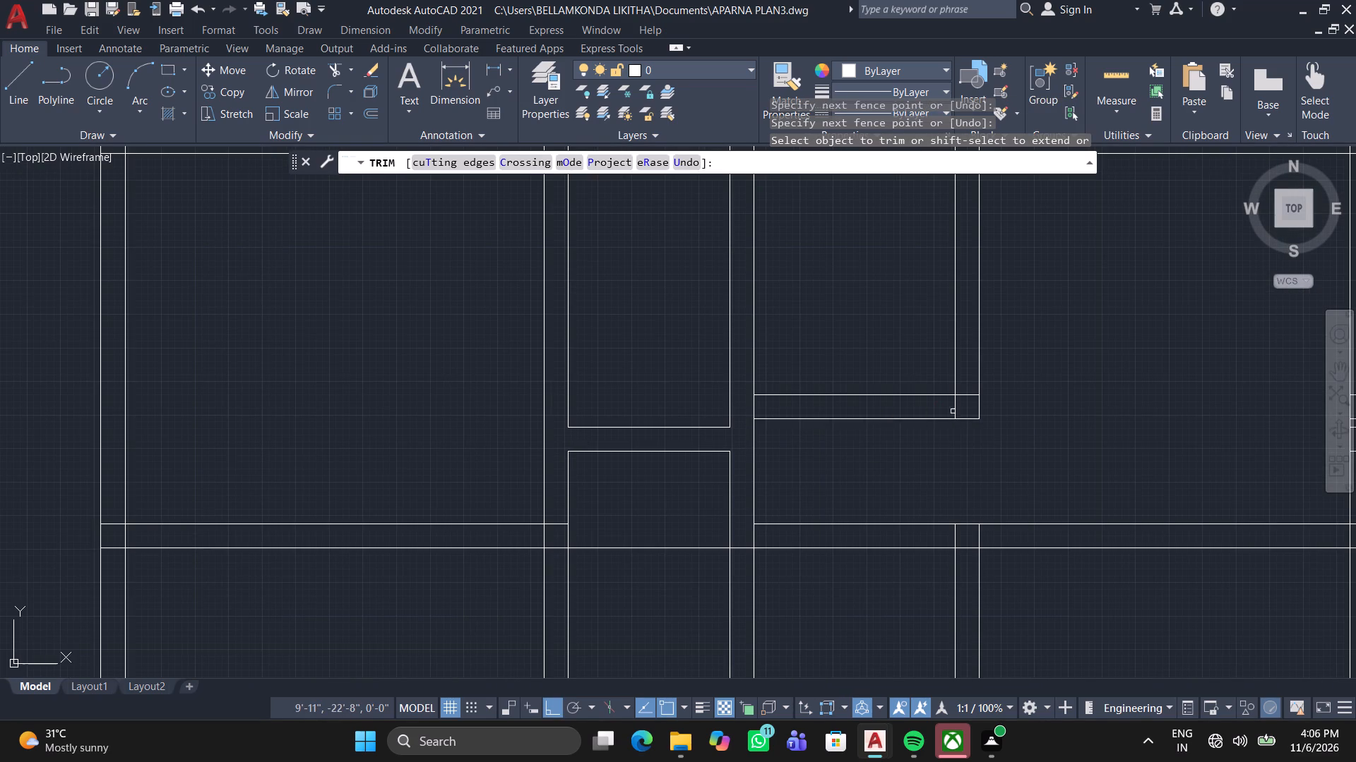
scroll(973, 404, up, 4)
click(946, 313)
click(795, 421)
scroll(793, 423, down, 2)
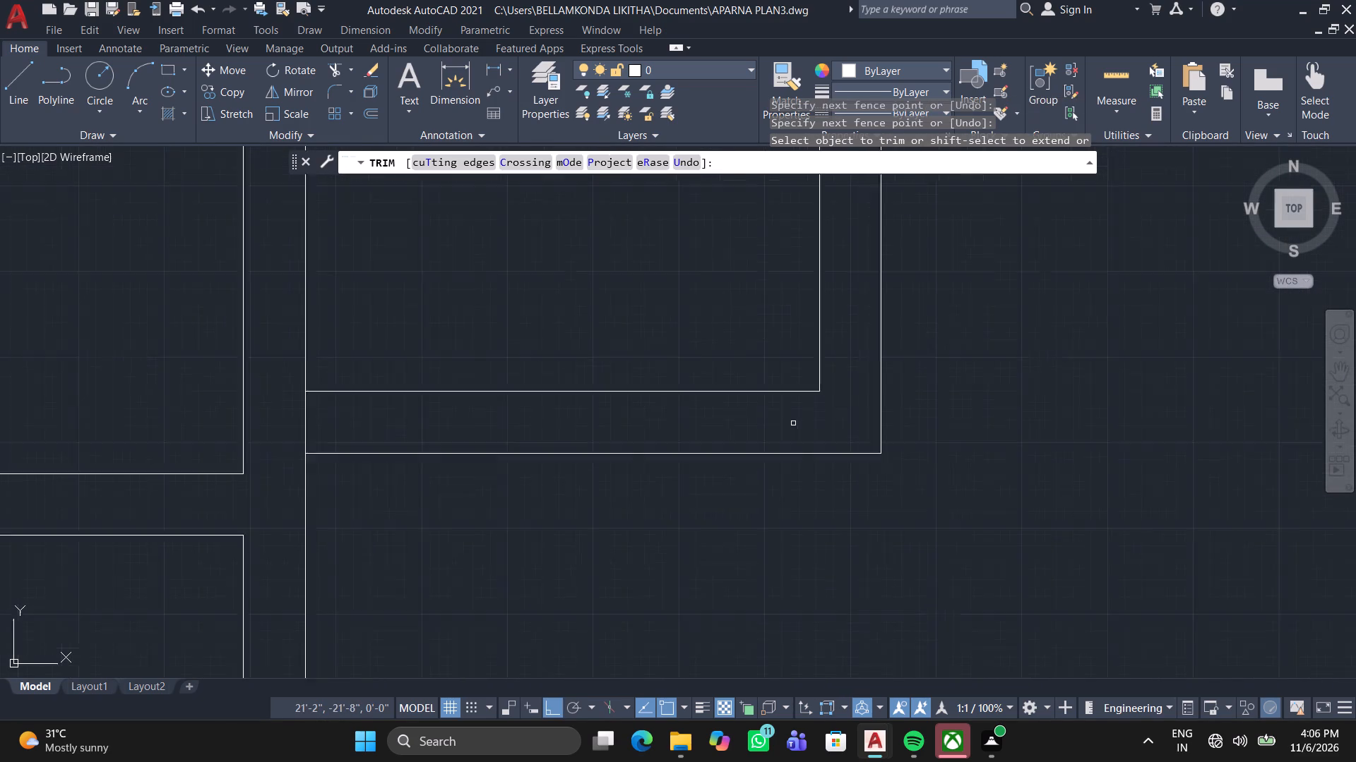
scroll(793, 423, down, 2)
scroll(608, 439, up, 4)
click(566, 380)
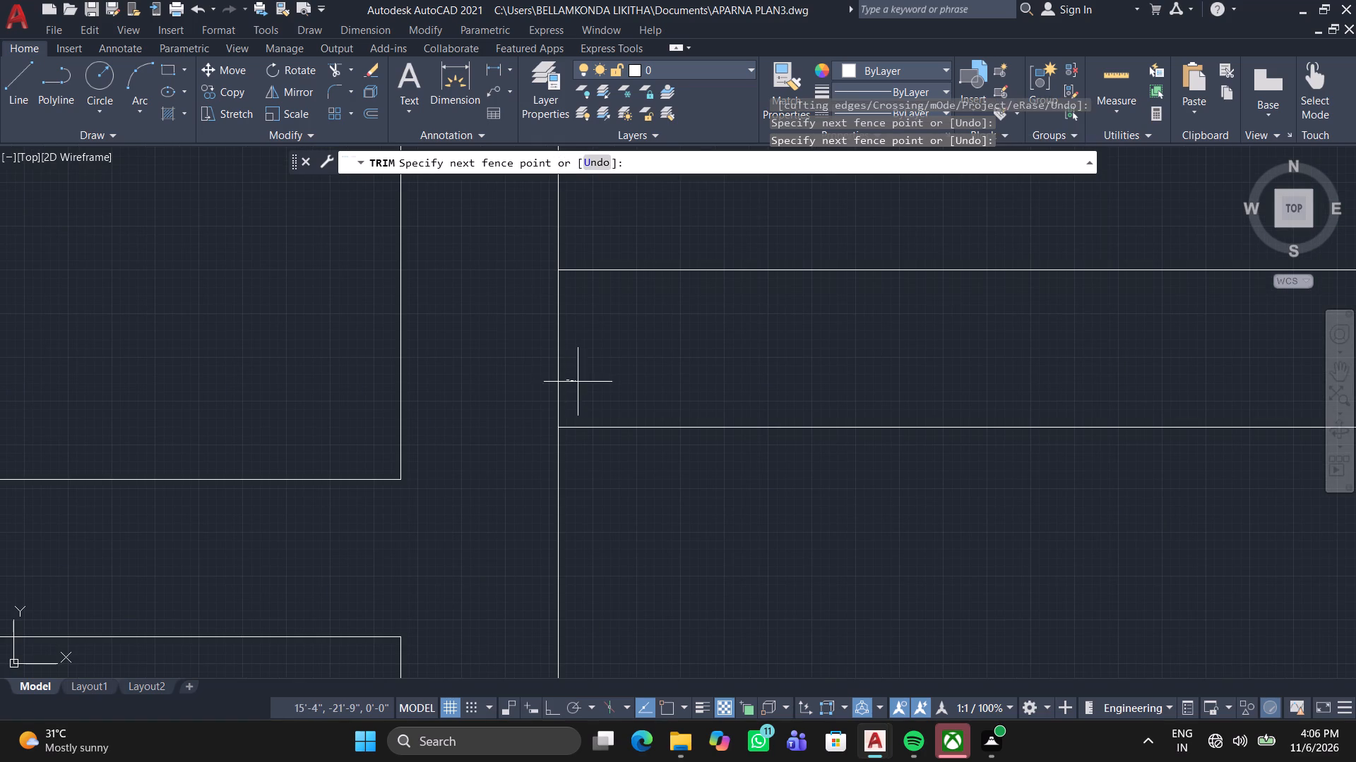
click(505, 369)
Trim the third wall's right face and both fourth-wall lines where they cross inside the long lower horizontal wall.
scroll(562, 399, down, 4)
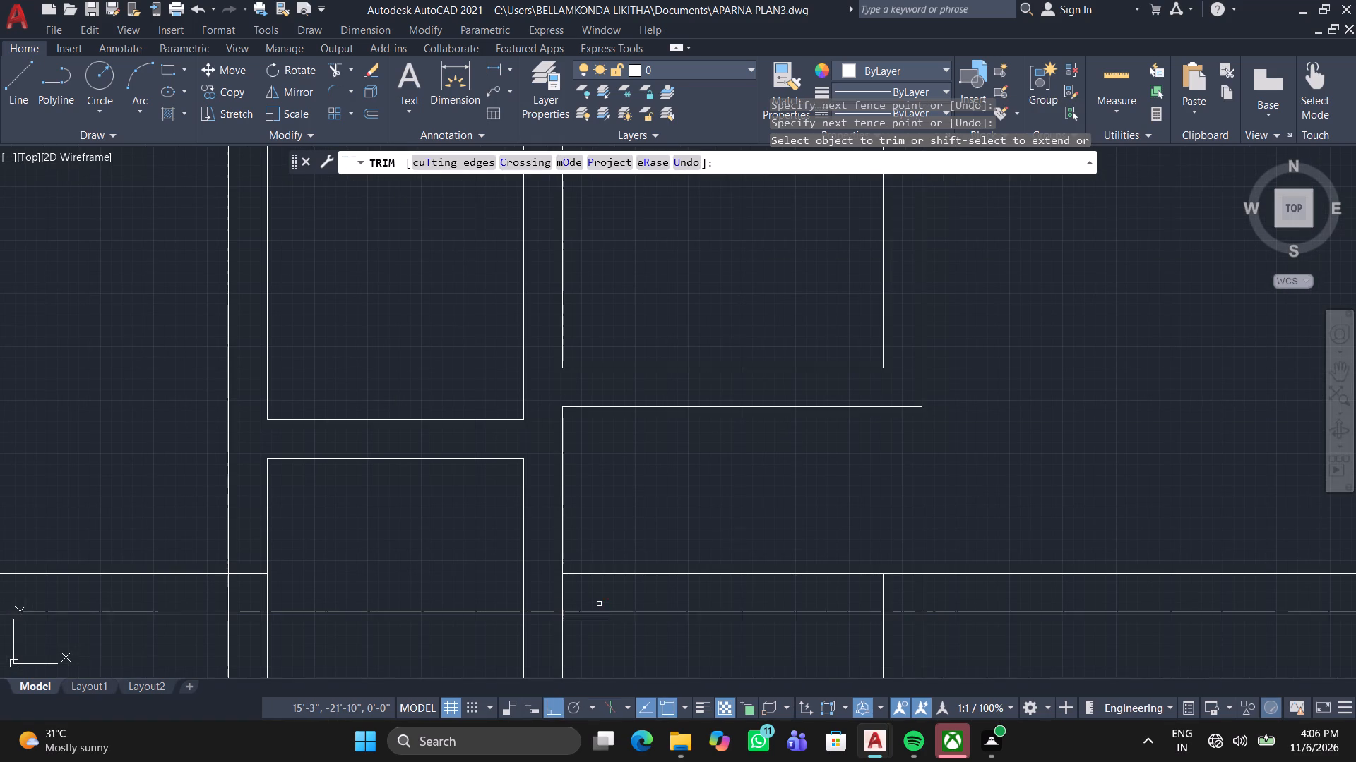
middle_drag(598, 605, 573, 528)
scroll(569, 528, up, 3)
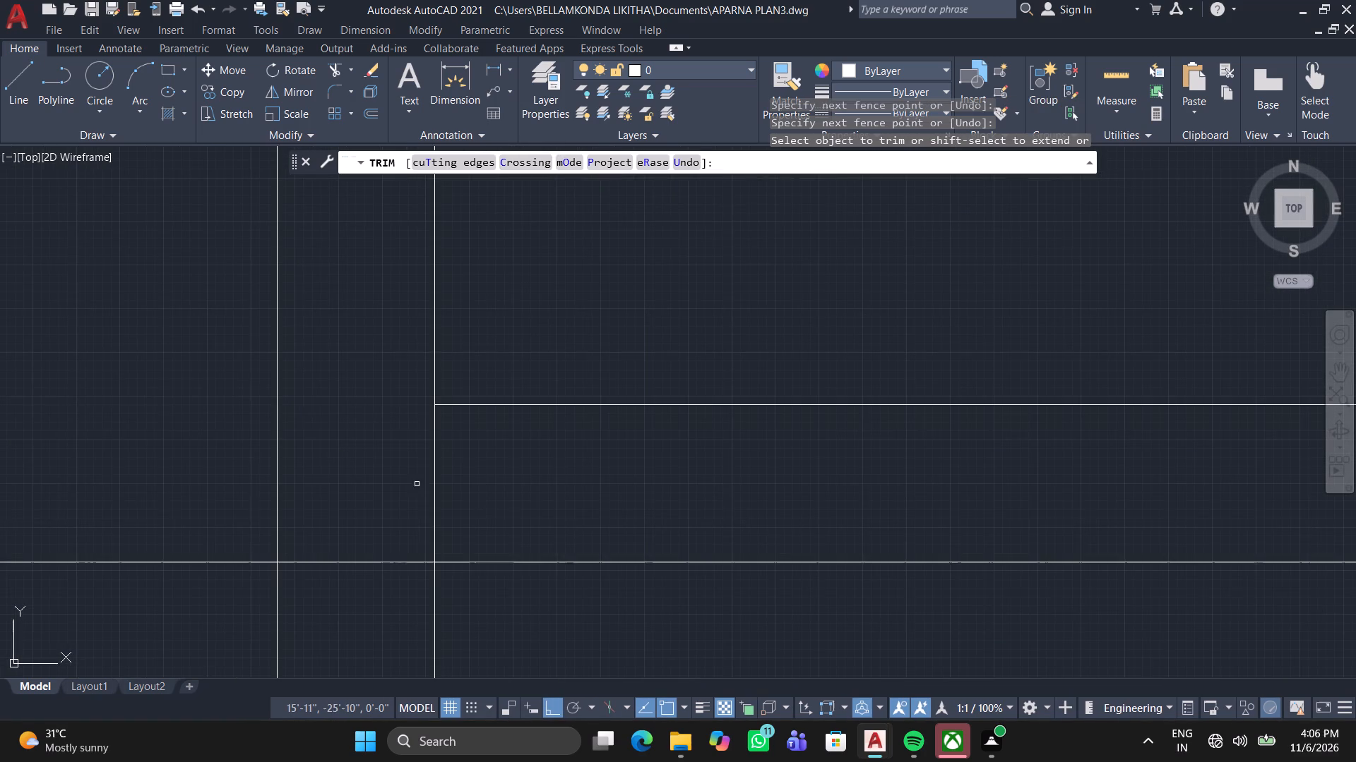
click(422, 488)
click(524, 500)
scroll(528, 500, down, 4)
scroll(867, 485, up, 4)
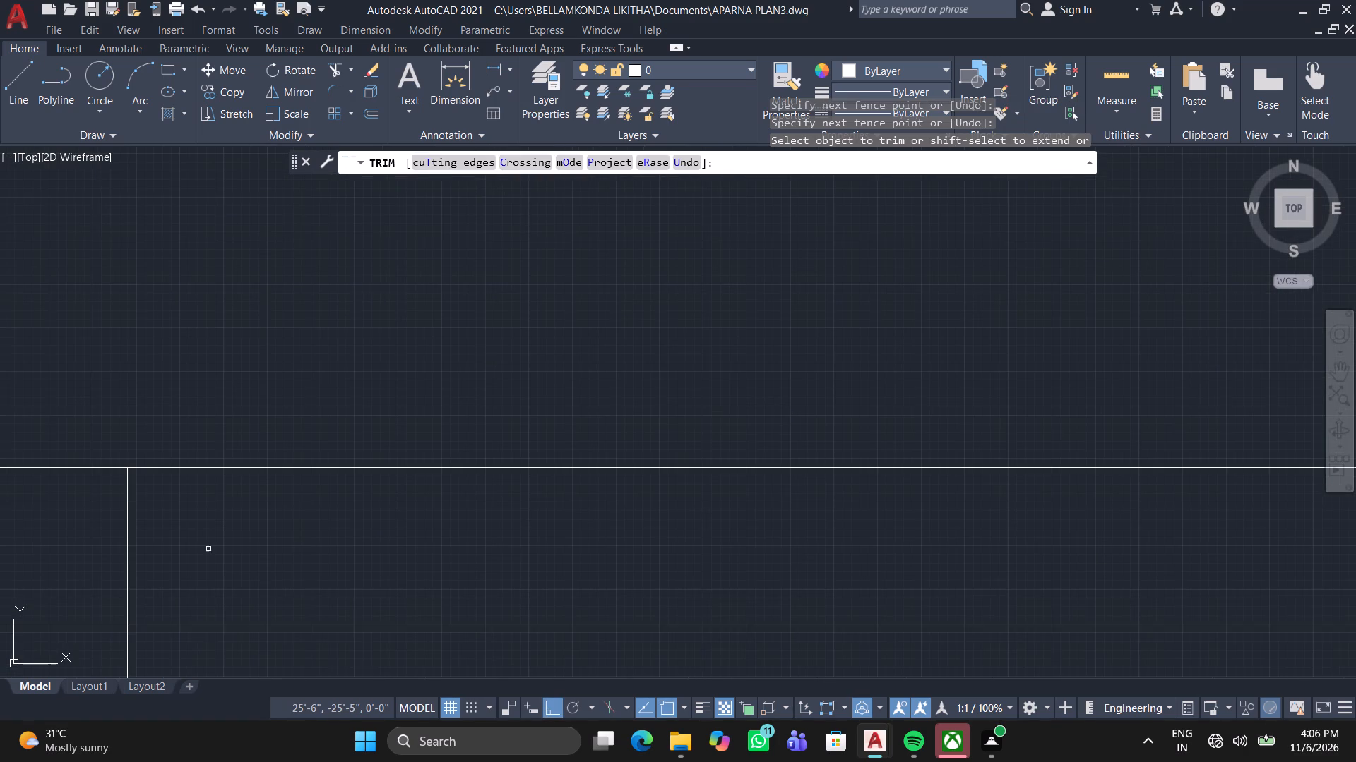
middle_drag(232, 571, 920, 470)
click(567, 443)
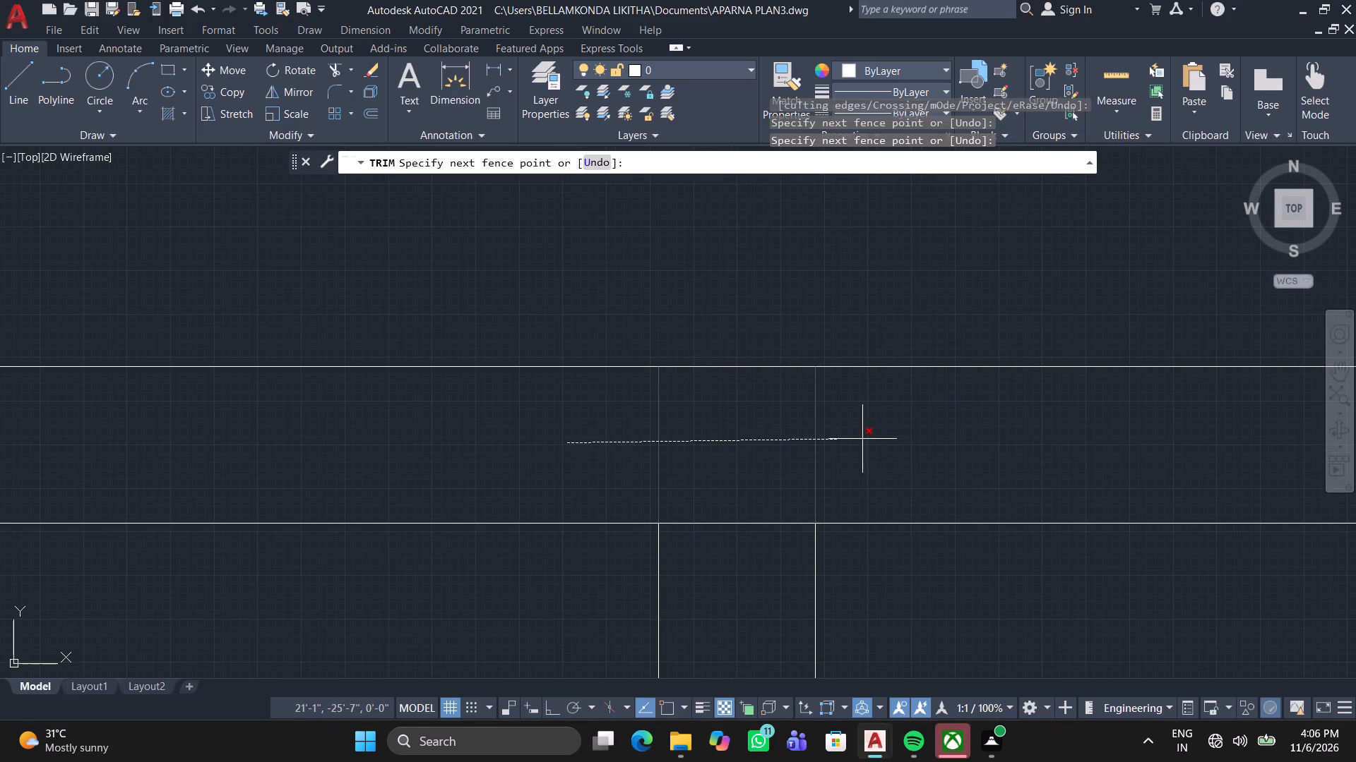
scroll(852, 439, down, 3)
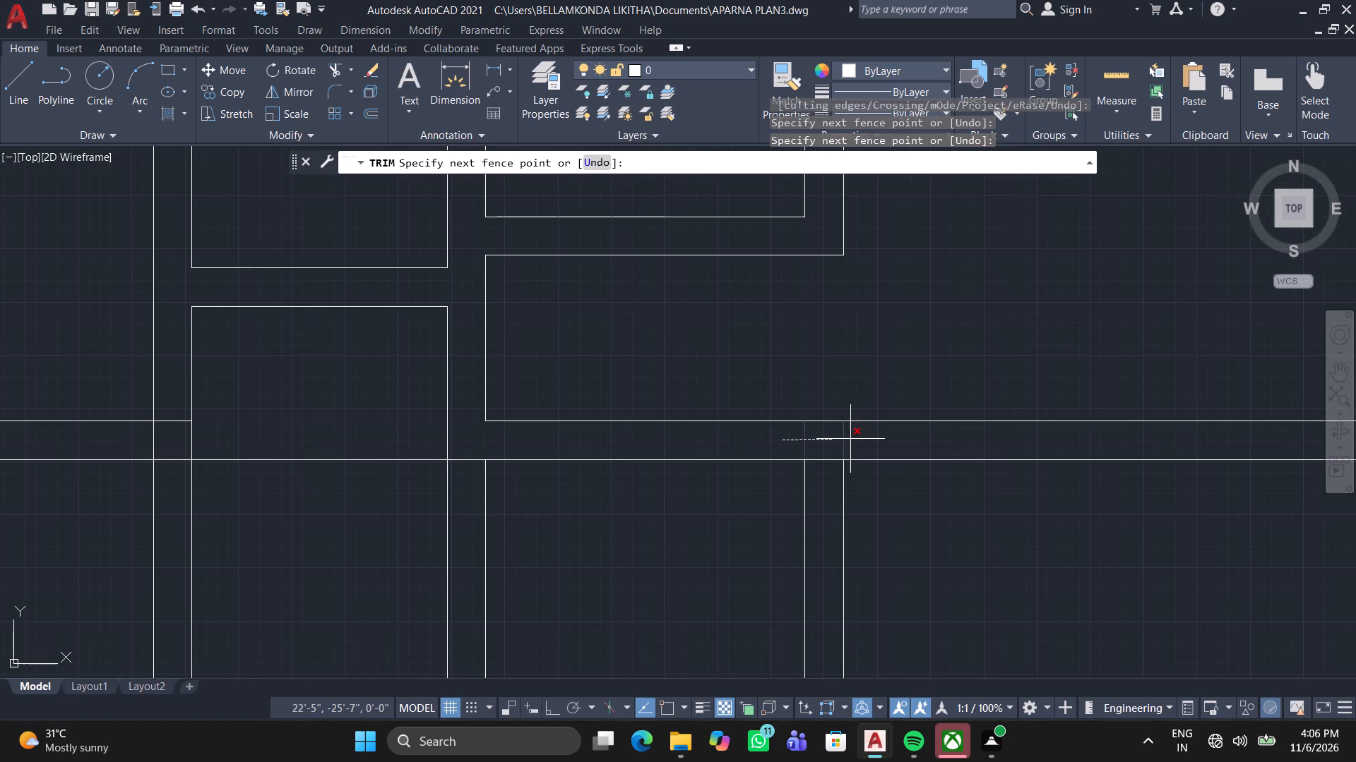
click(850, 439)
scroll(712, 491, down, 2)
middle_drag(711, 495, 711, 513)
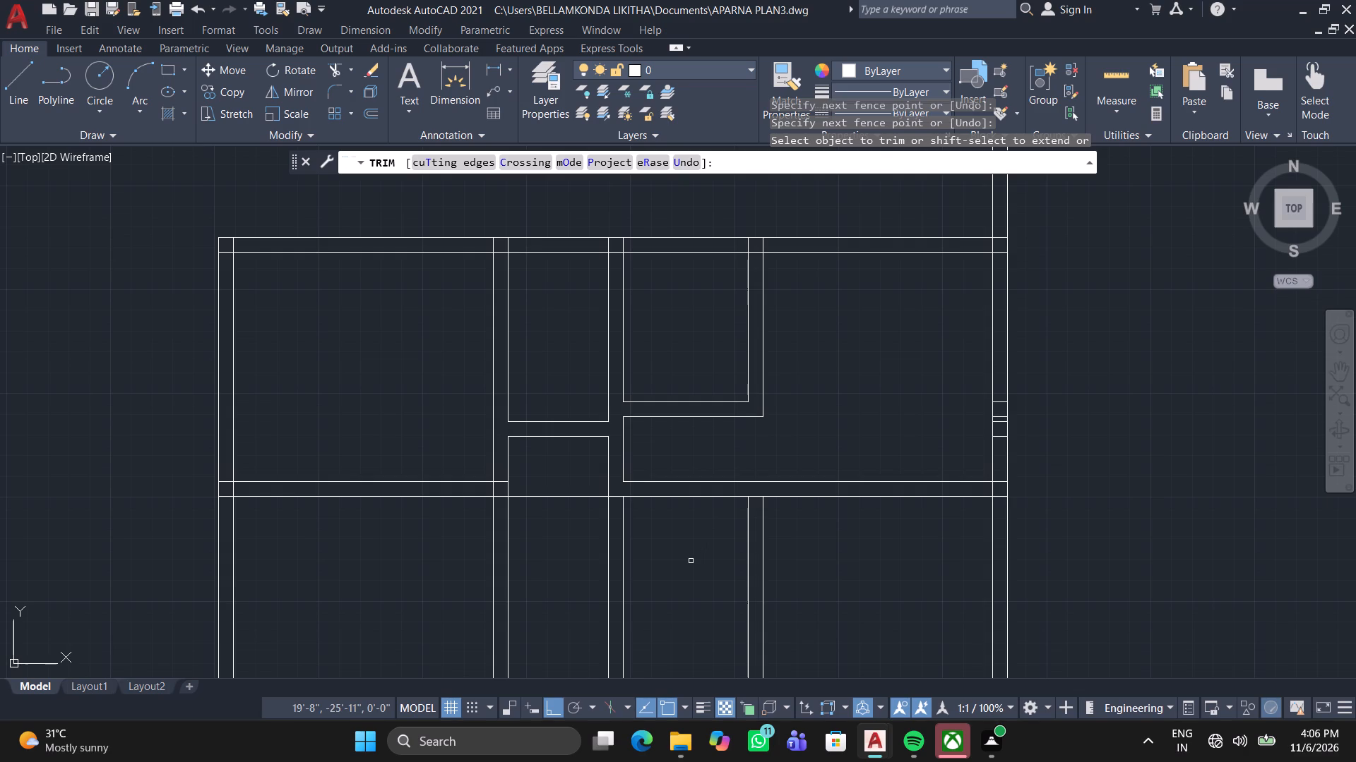
key(Escape)
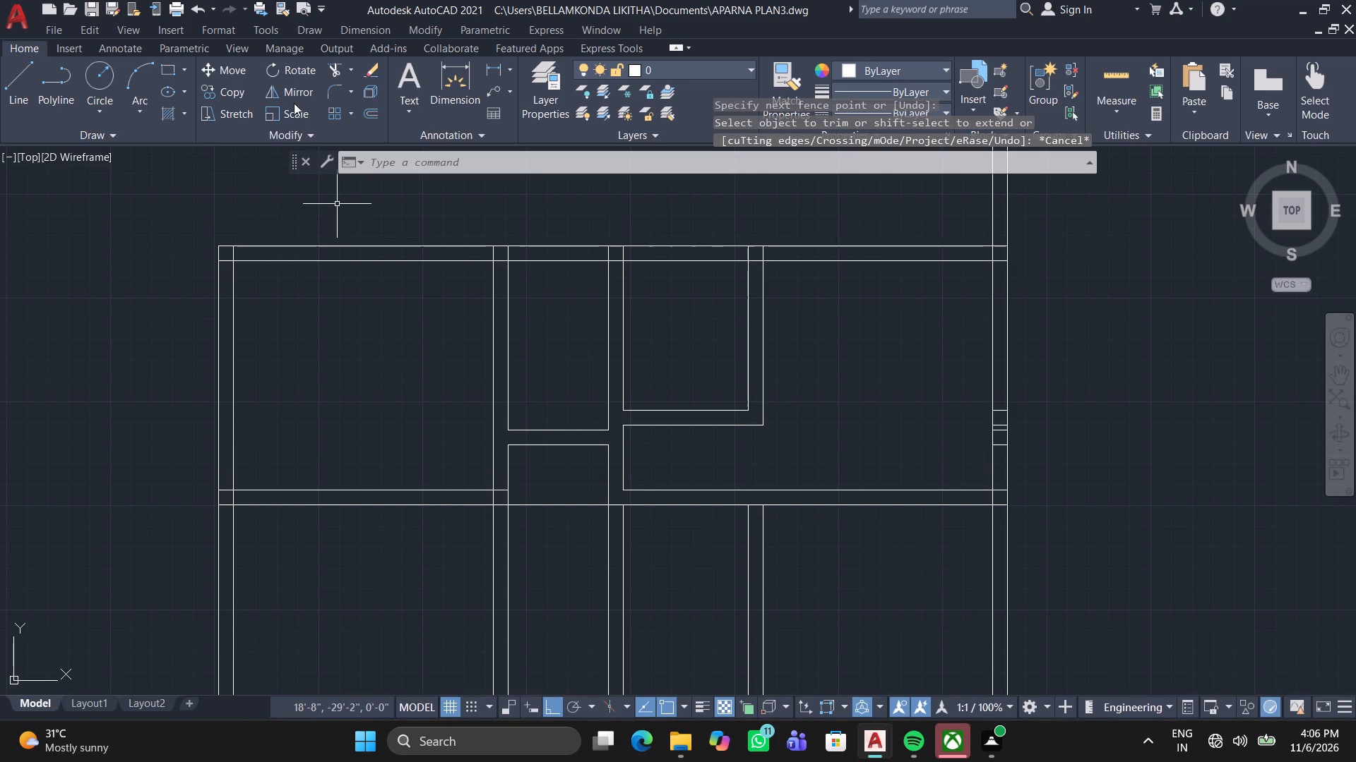
Offset the lower line of the long horizontal wall 11' downward.
click(372, 116)
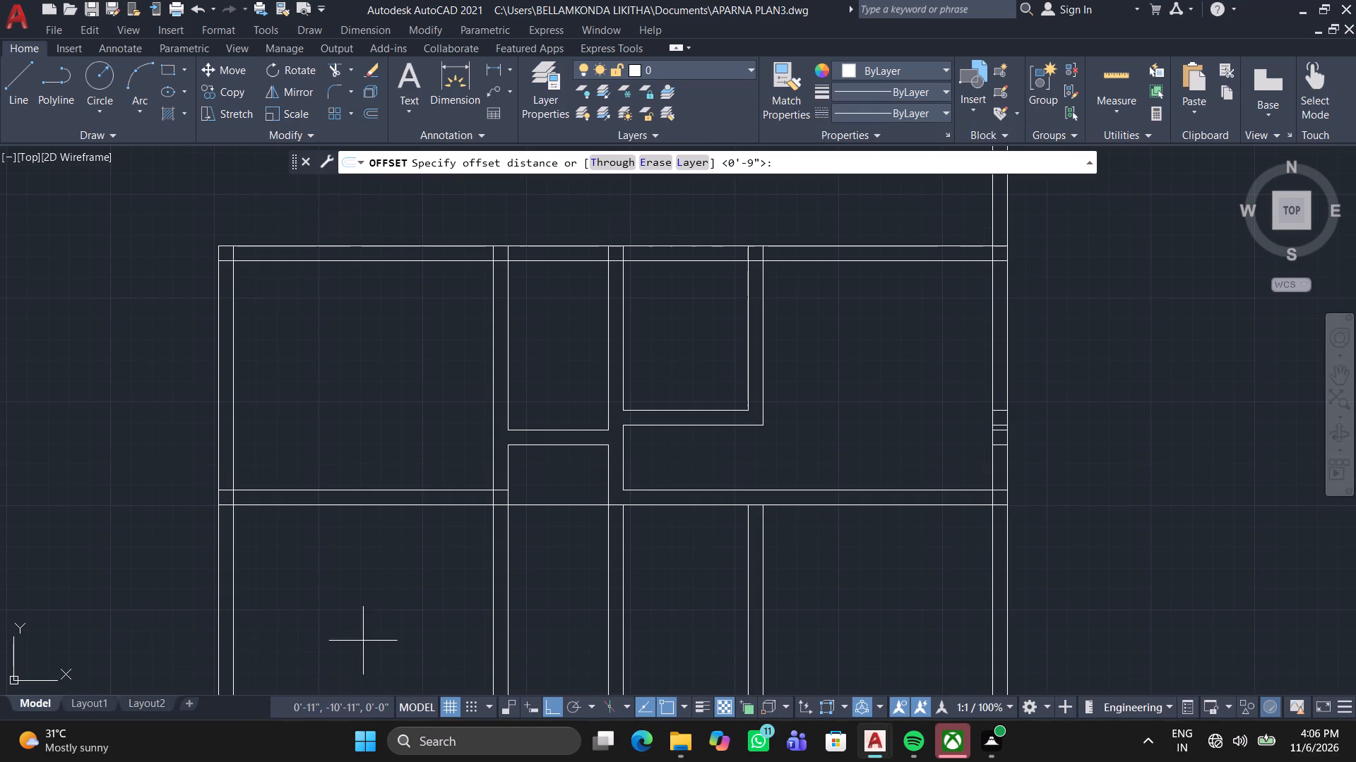
middle_drag(361, 570, 356, 513)
middle_click(356, 513)
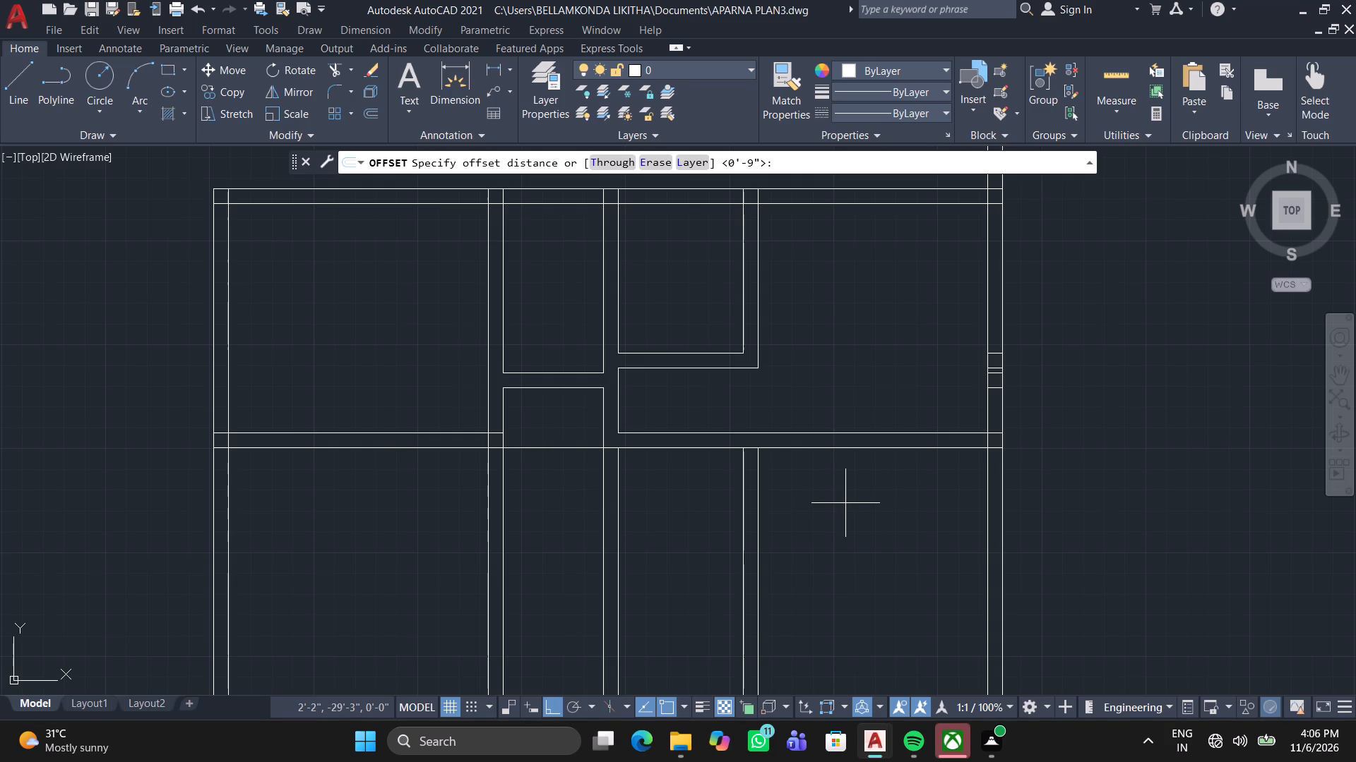
text(11)
key(apostrophe)
key(Return)
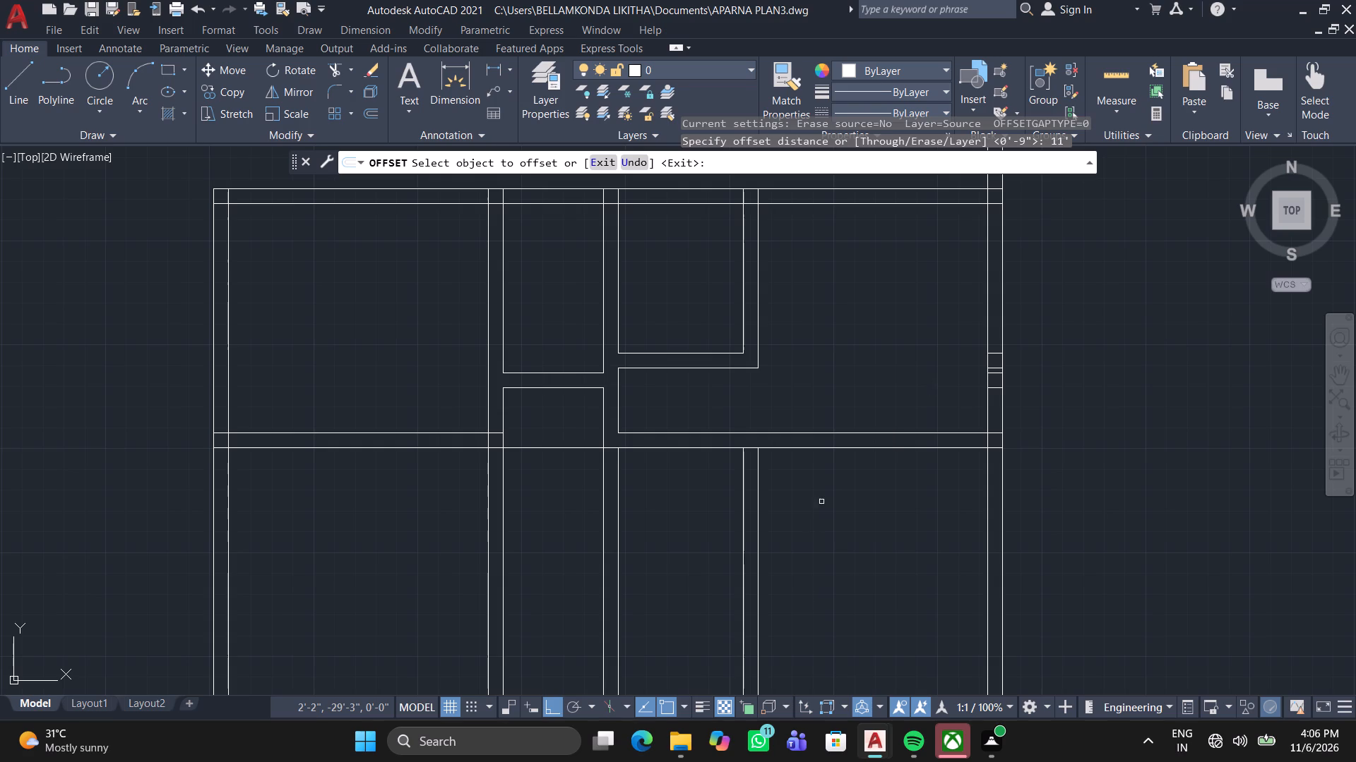
click(840, 452)
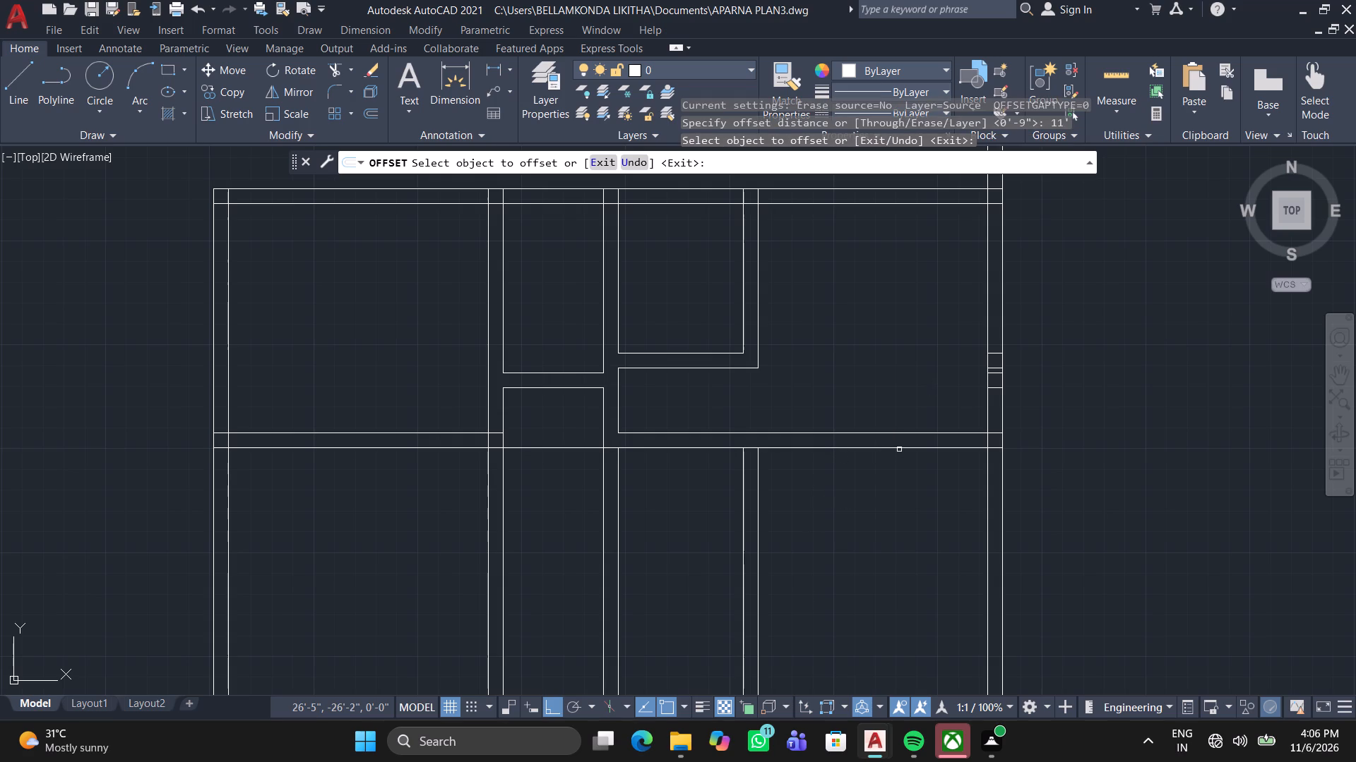
click(899, 449)
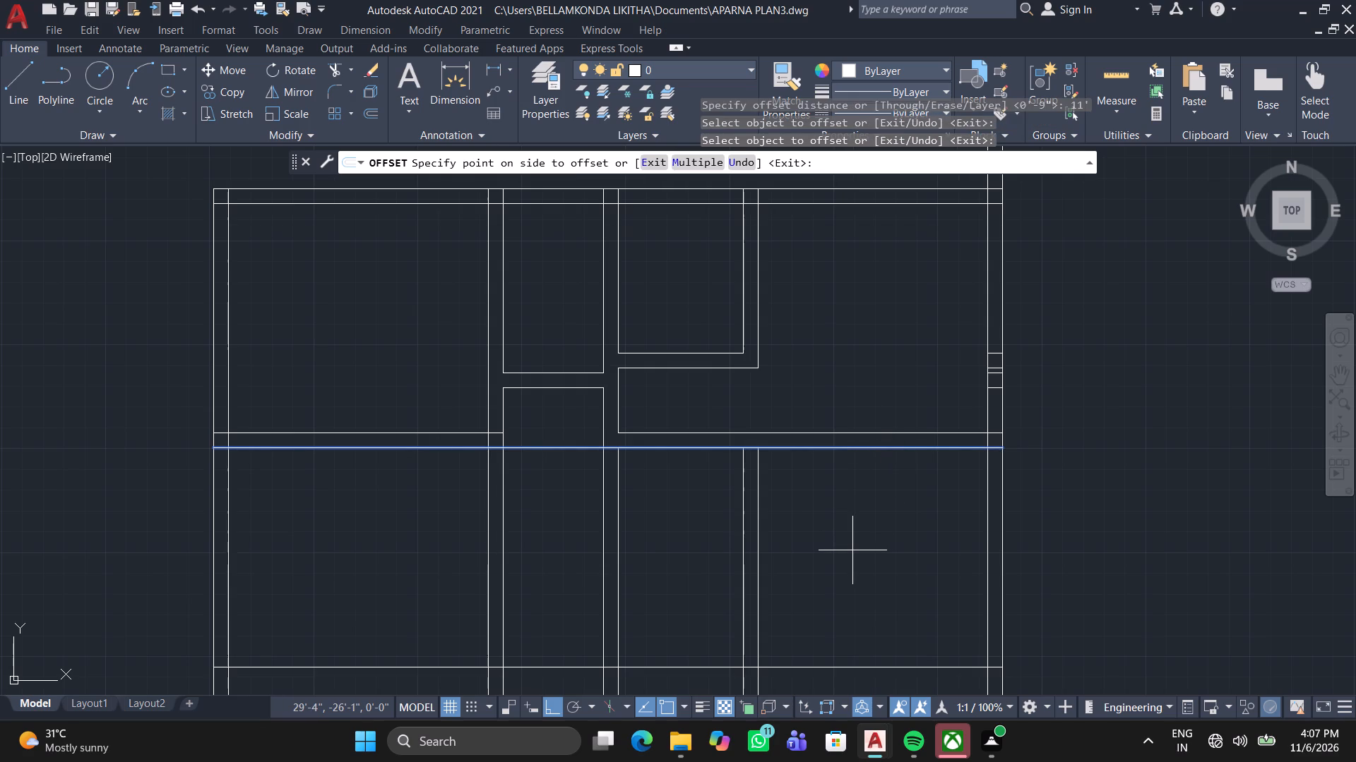
click(852, 550)
scroll(845, 548, down, 1)
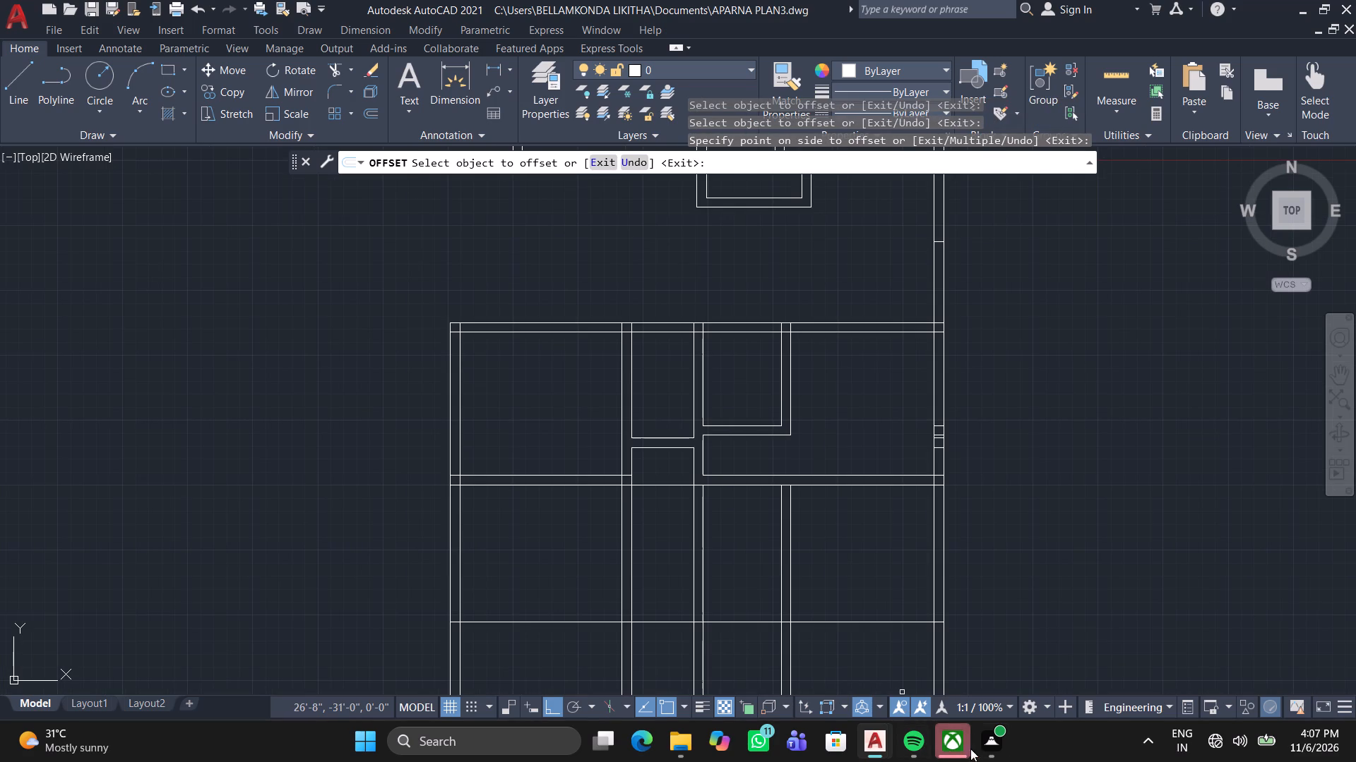
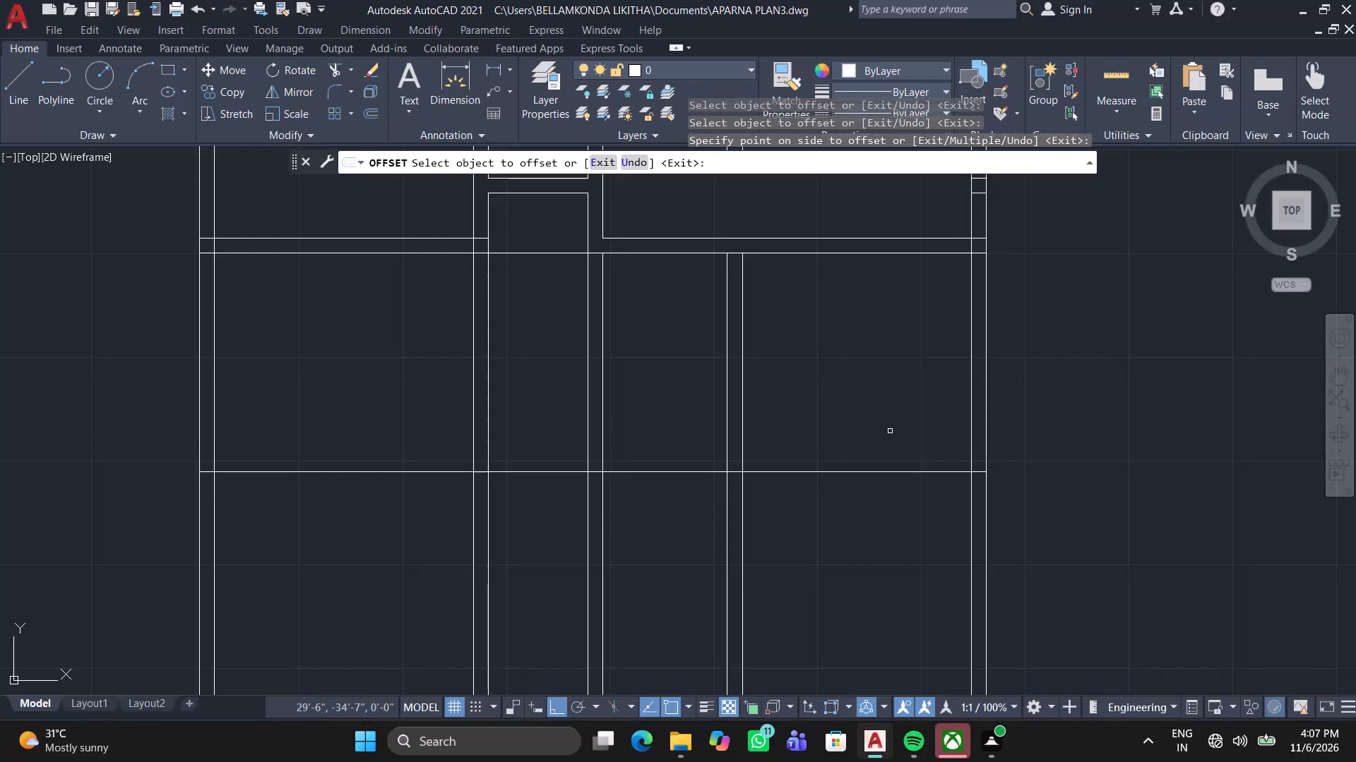
Offset the lowest full-width horizontal line 9" downward to form the wall thickness.
key(space)
key(space)
key(9)
key(Return)
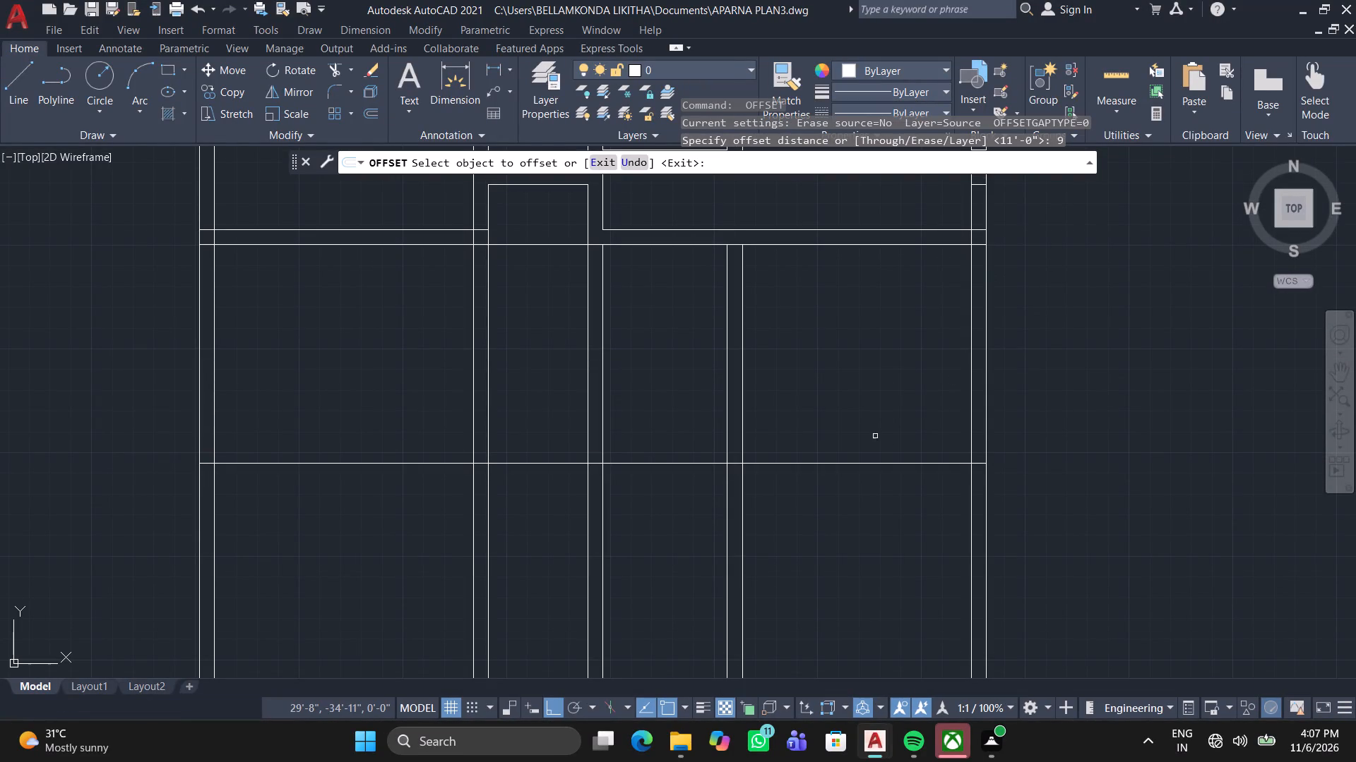
click(883, 465)
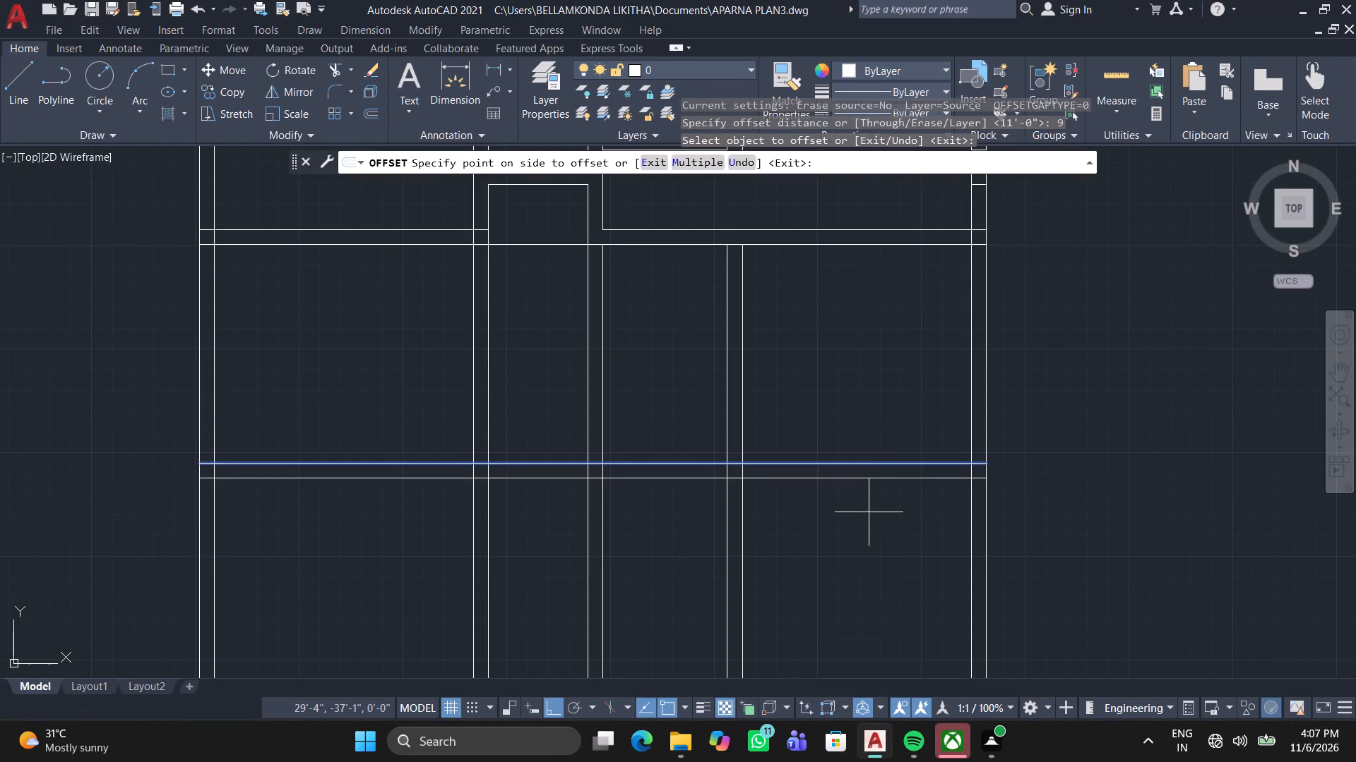
click(869, 512)
Offset the inner line of the left outer wall 9' to the right, into the room.
middle_drag(480, 461, 613, 463)
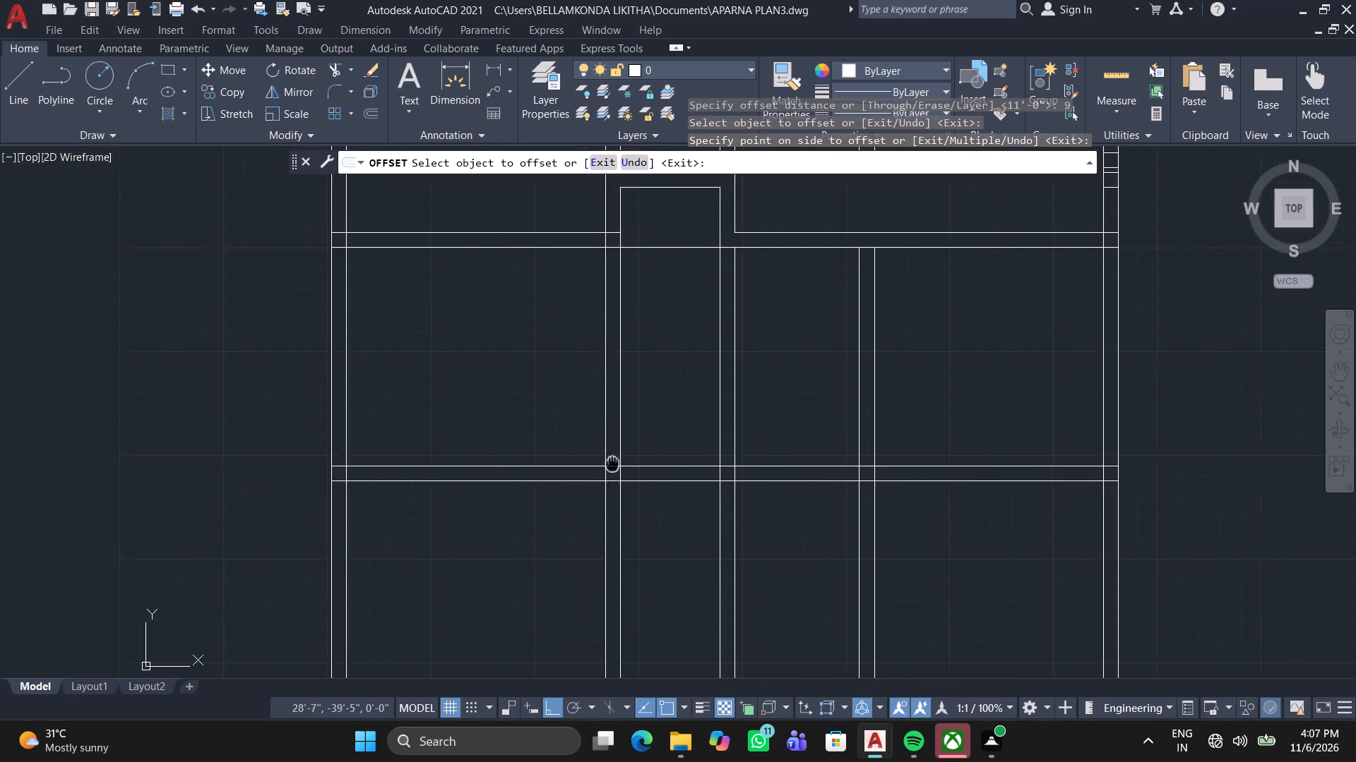
middle_drag(613, 463, 635, 462)
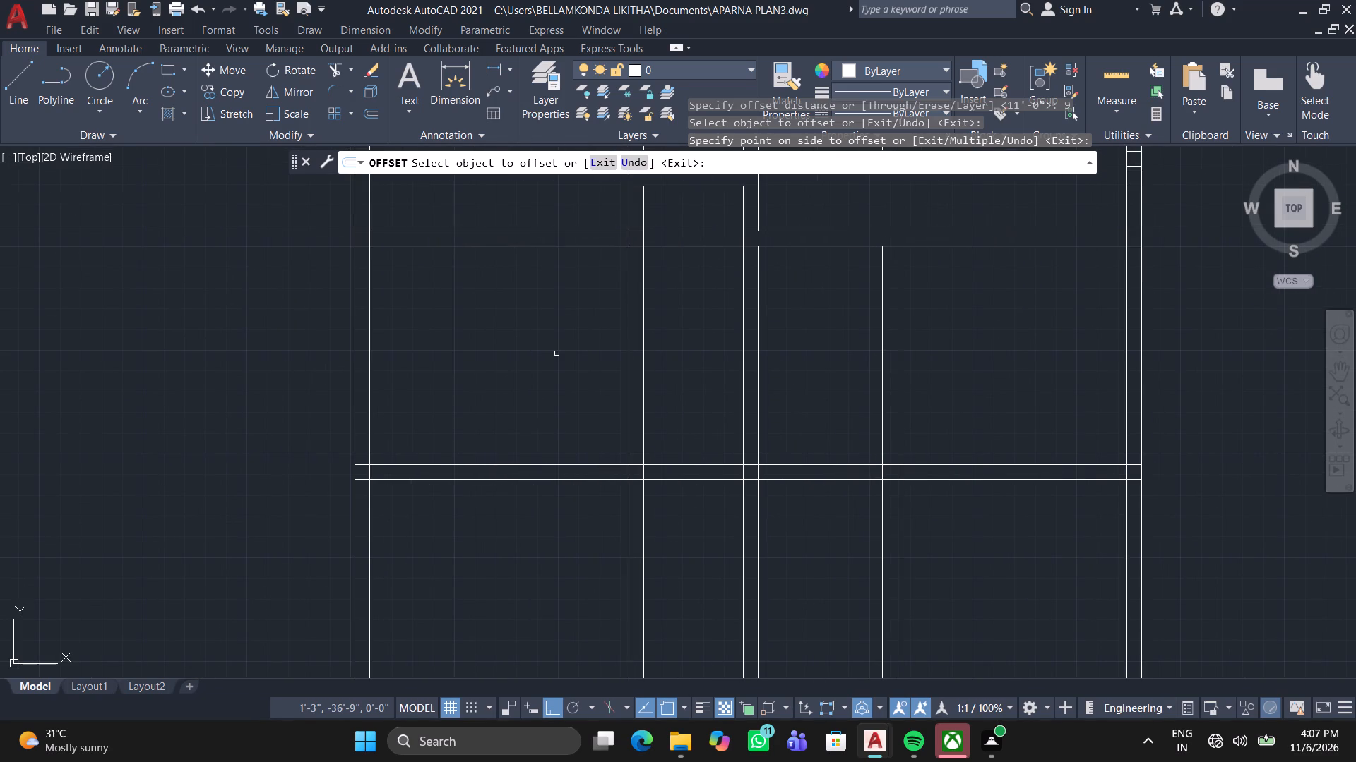
middle_drag(498, 272, 573, 265)
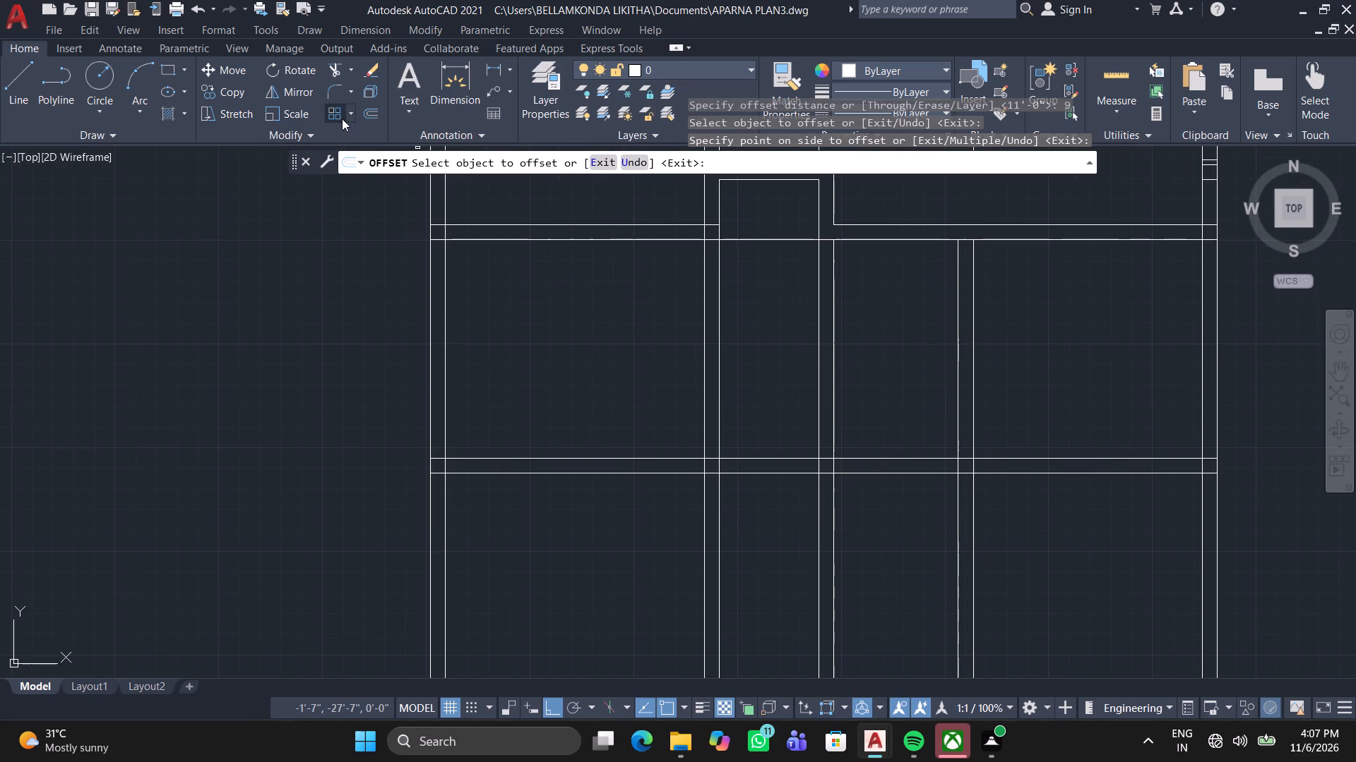
click(379, 112)
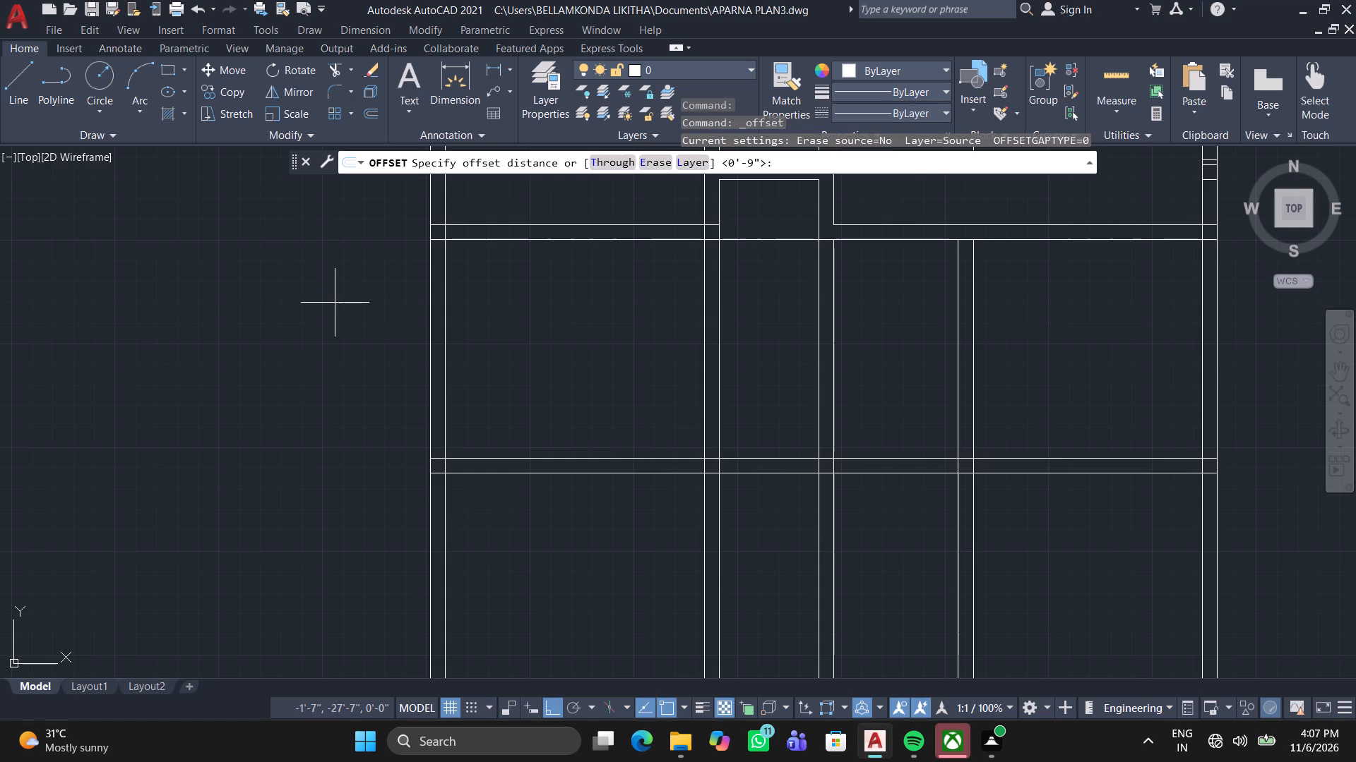
key(9)
key(apostrophe)
key(Return)
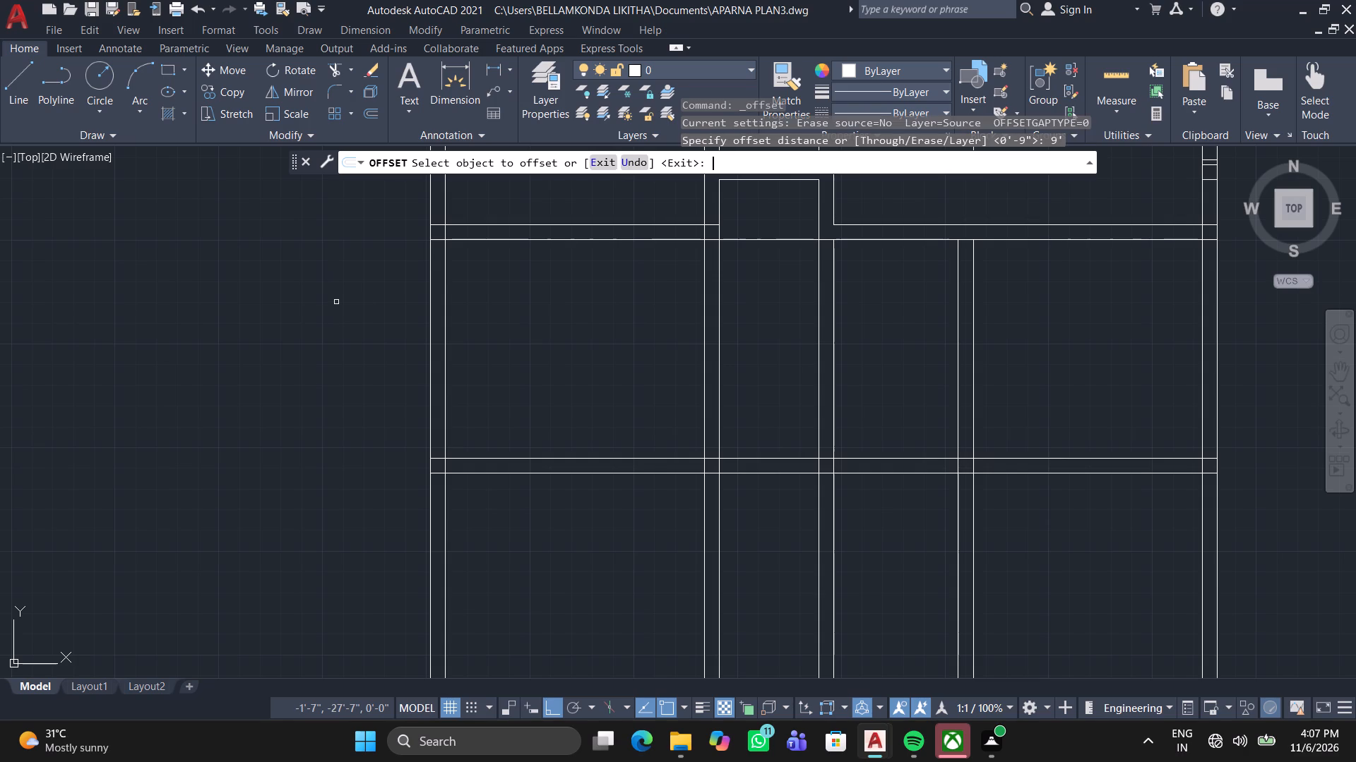
click(445, 317)
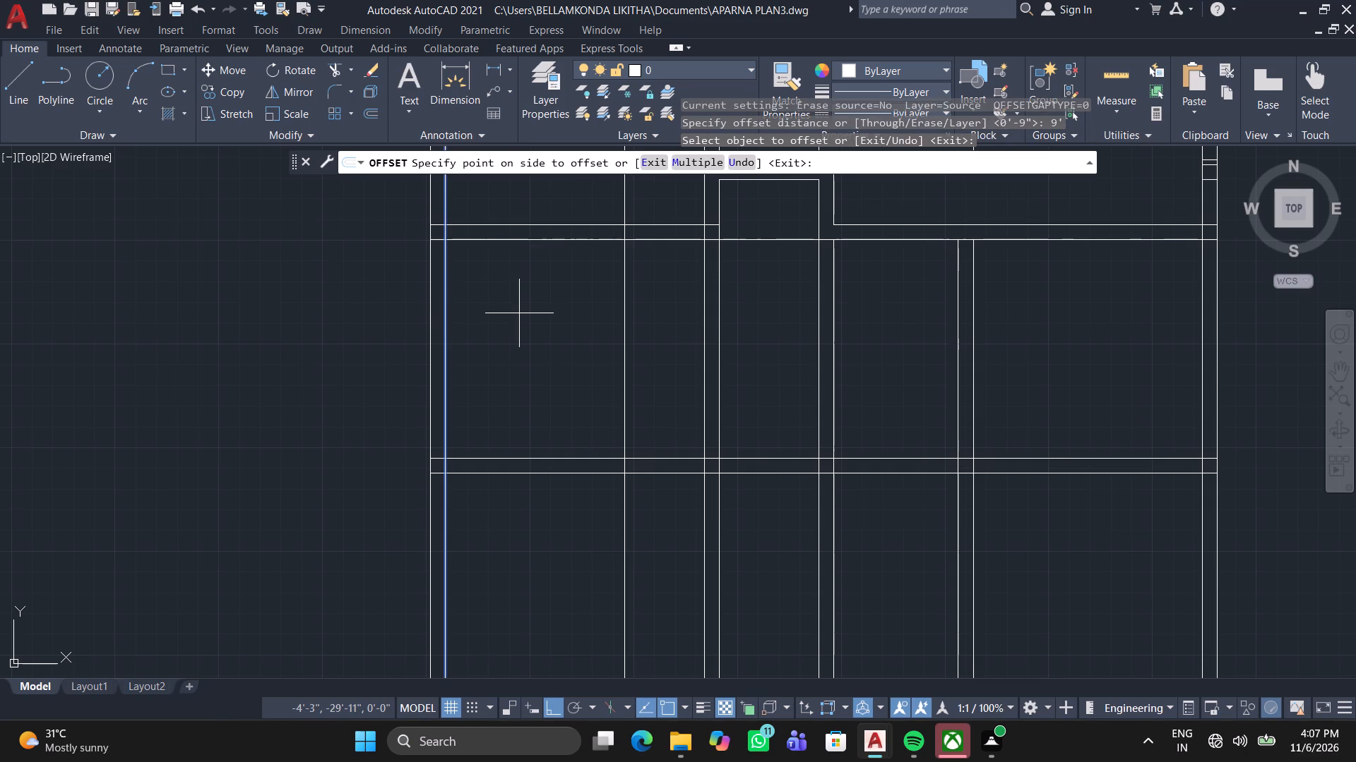
click(533, 313)
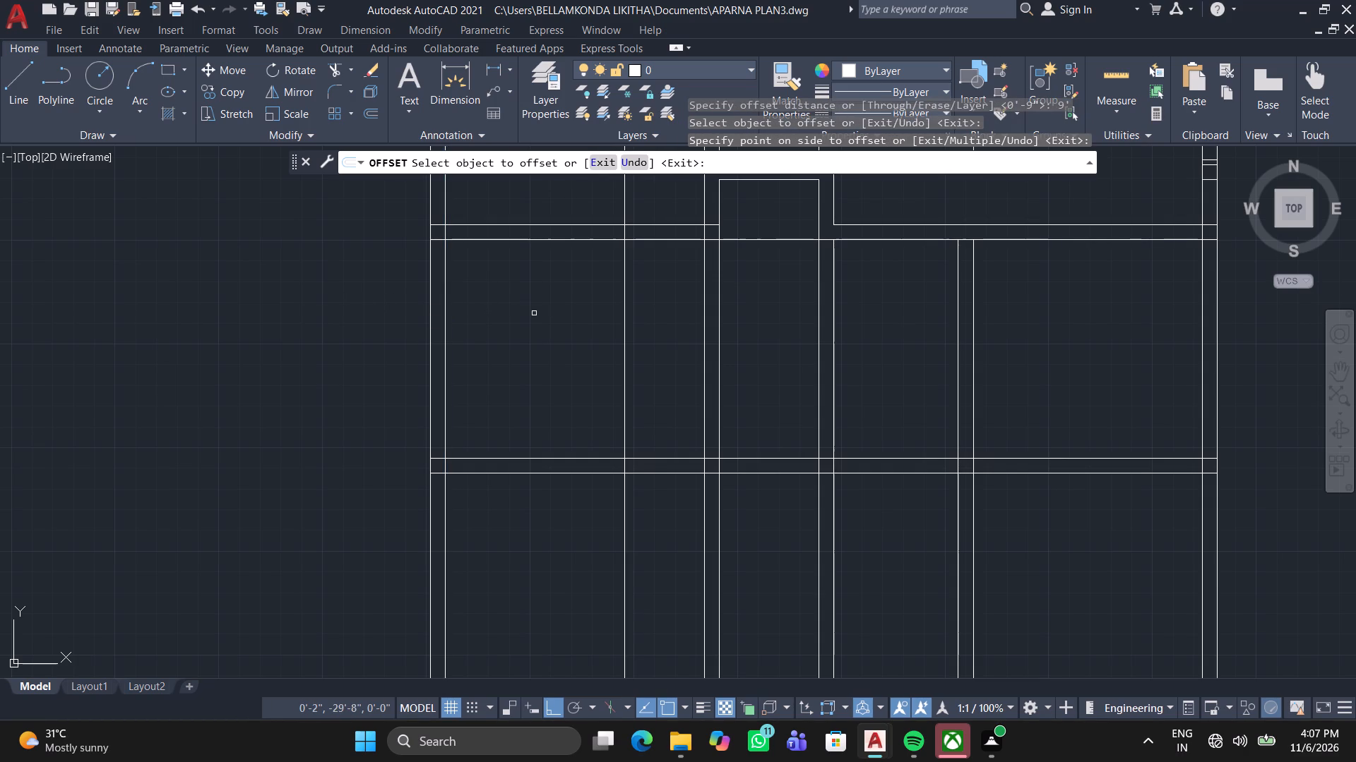
Offset the new vertical partition line 9" to the right to give the partition its thickness.
key(space)
key(space)
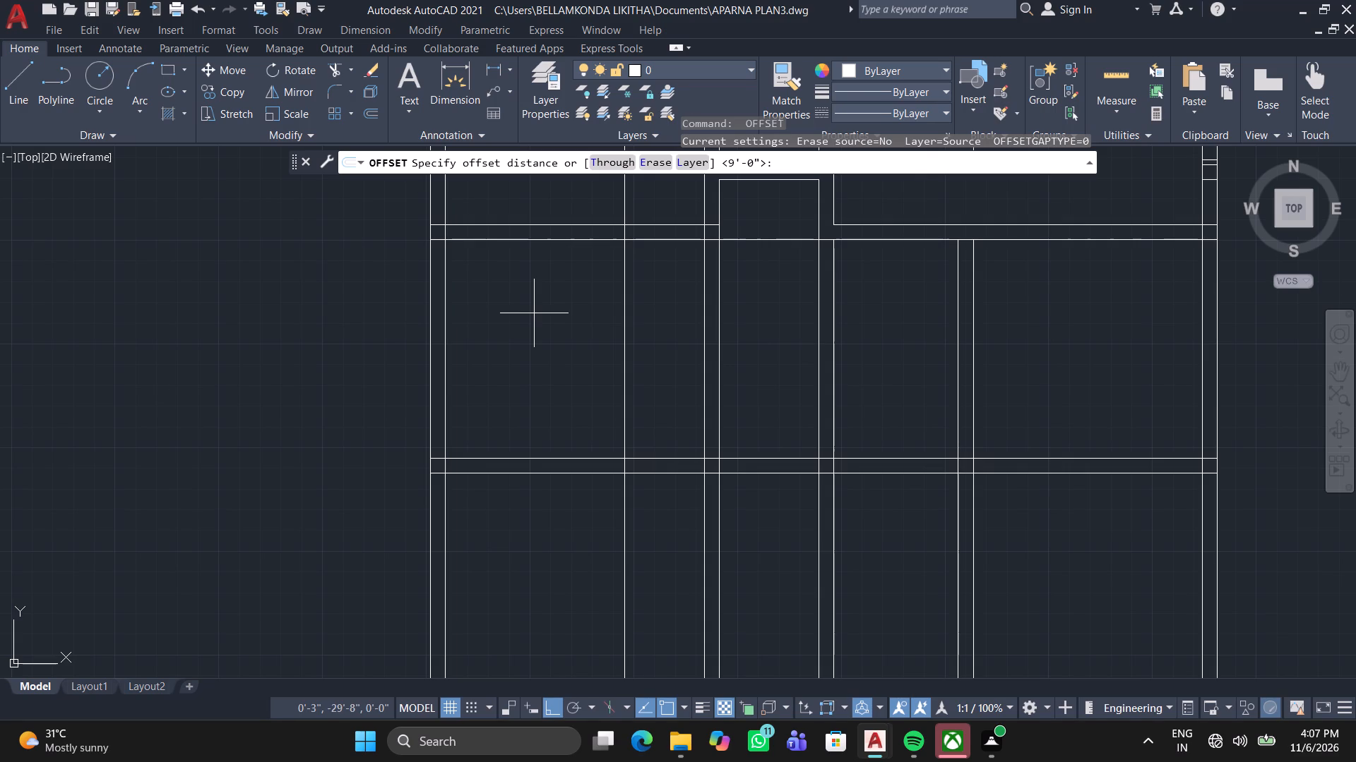
key(9)
key(Return)
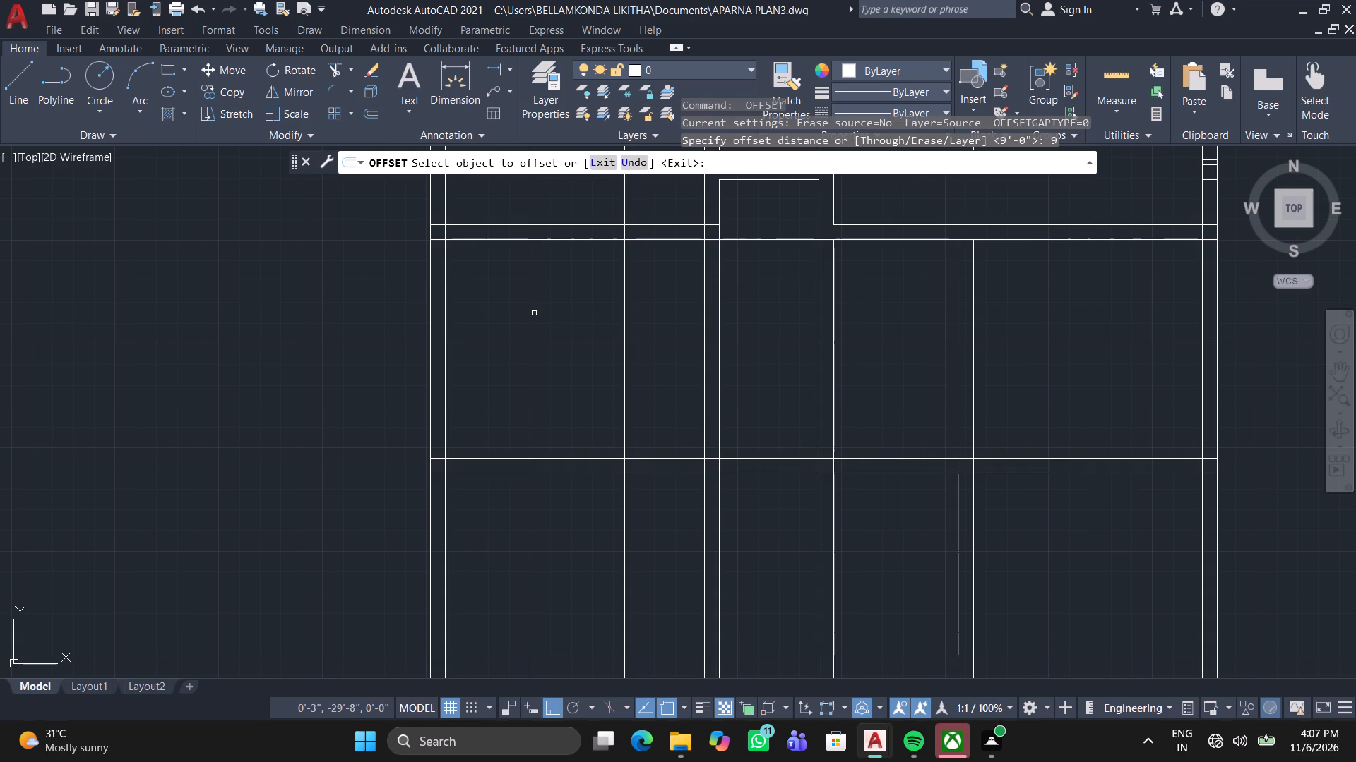
click(625, 330)
click(651, 337)
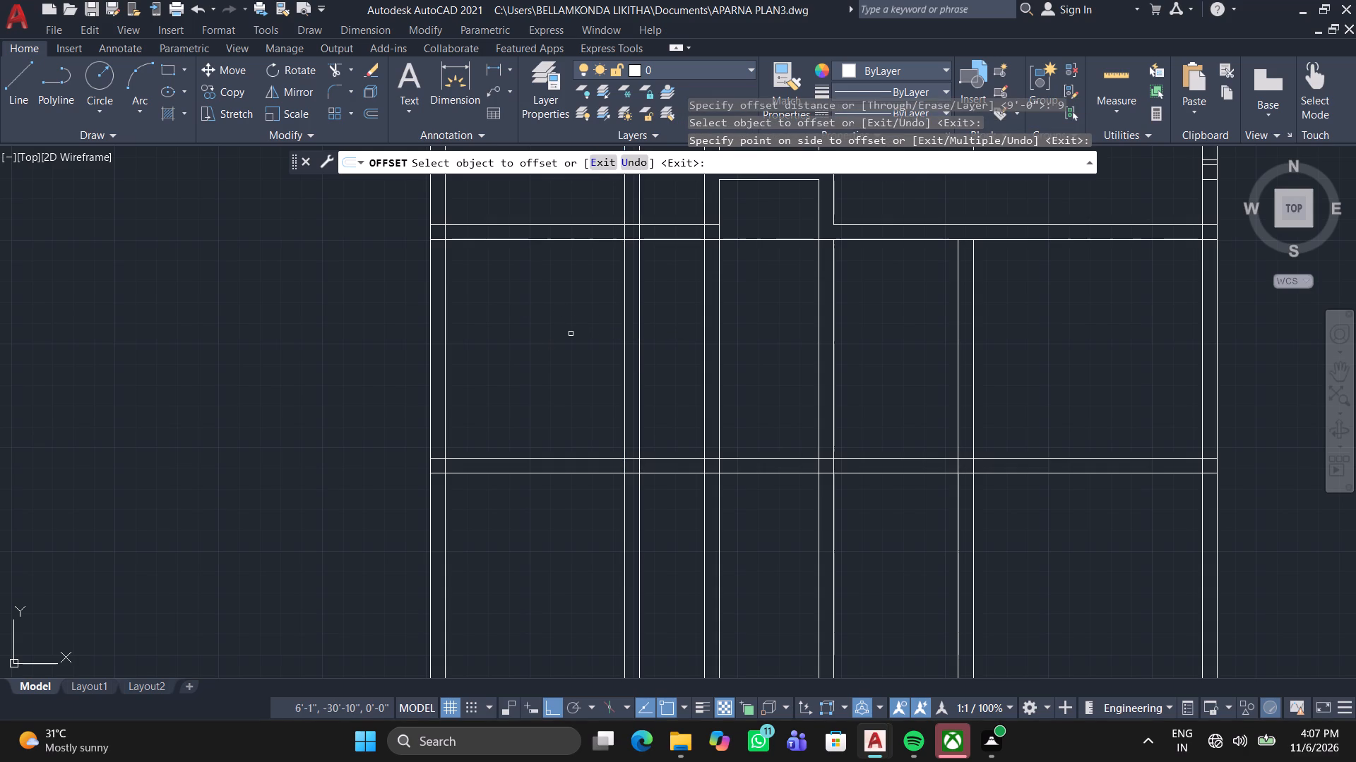
Offset the lower line of the upper horizontal wall 5'6" downward to divide the left room.
key(space)
key(space)
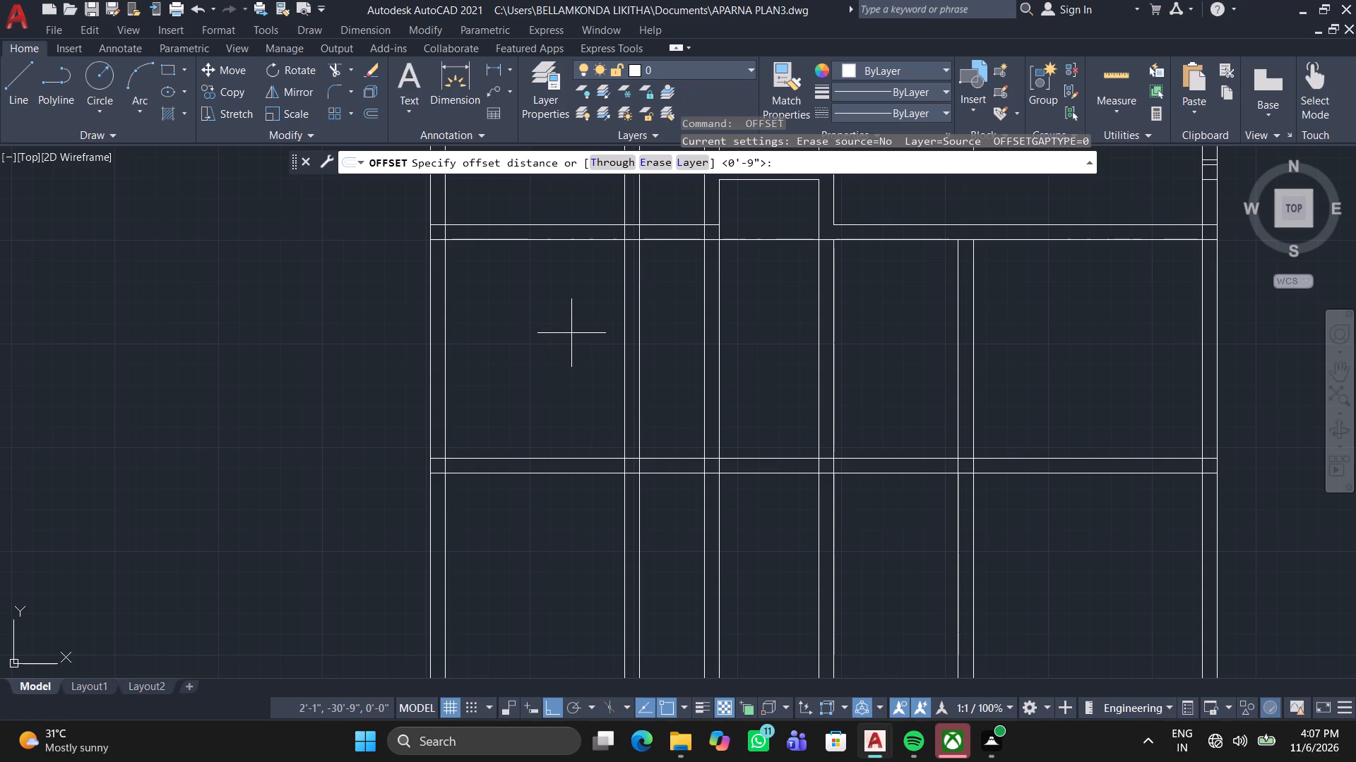
key(5)
key(apostrophe)
key(6)
key(Return)
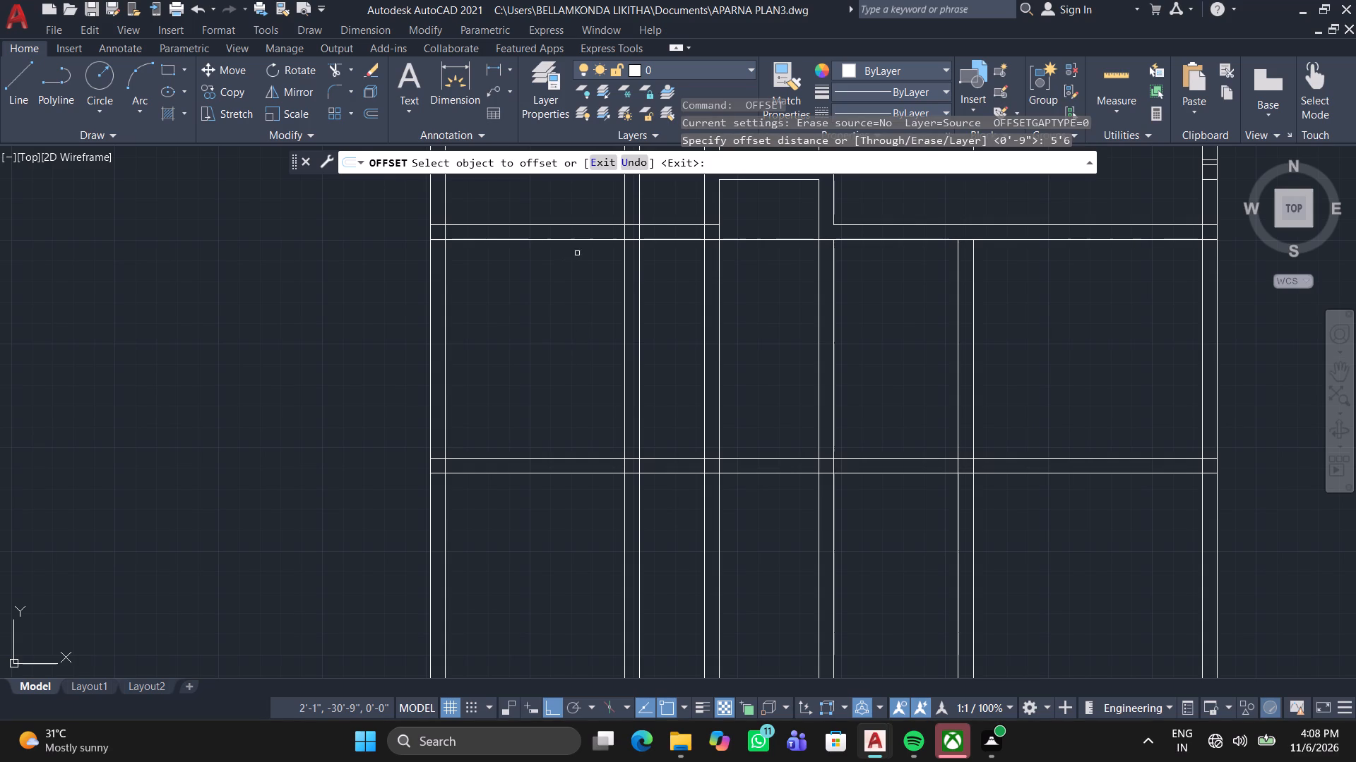
click(591, 240)
click(569, 322)
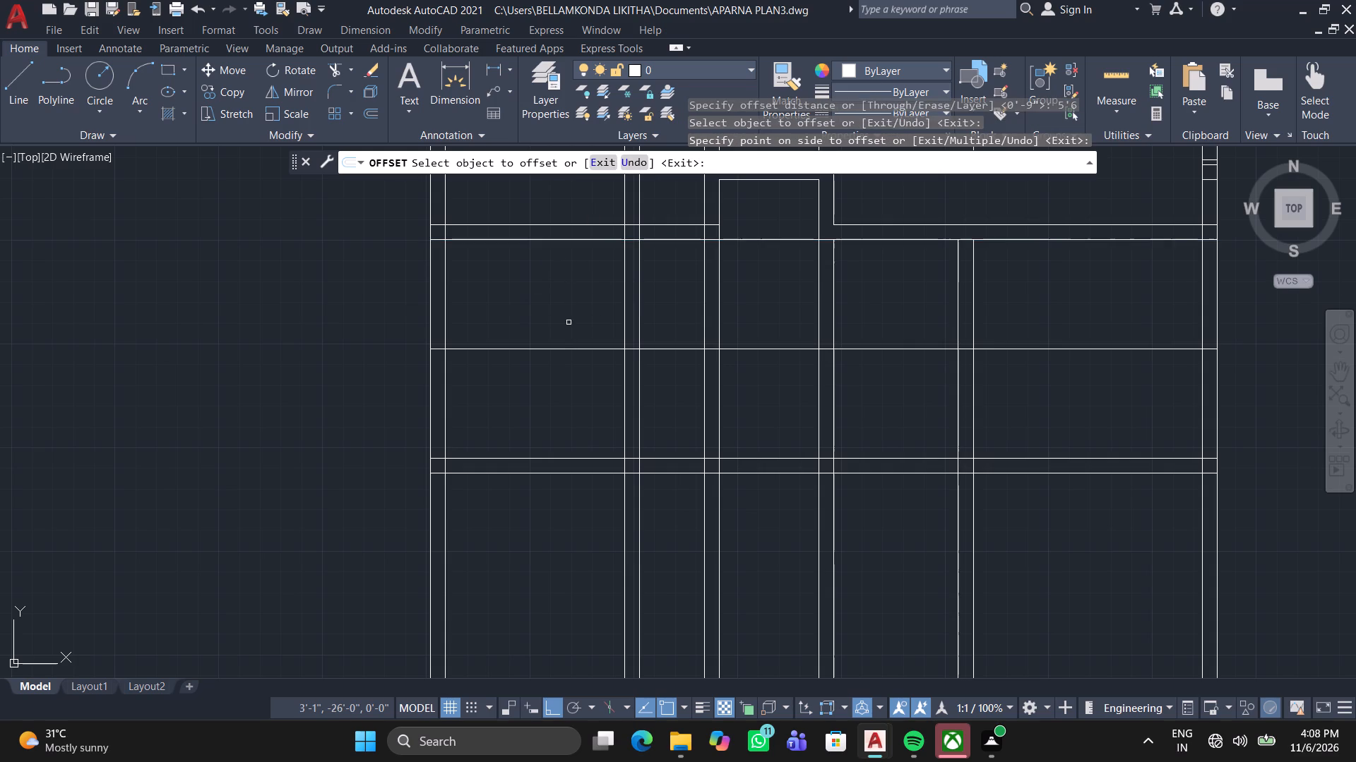
Offset the new horizontal dividing line 9" downward to form the cross wall's thickness.
key(space)
key(space)
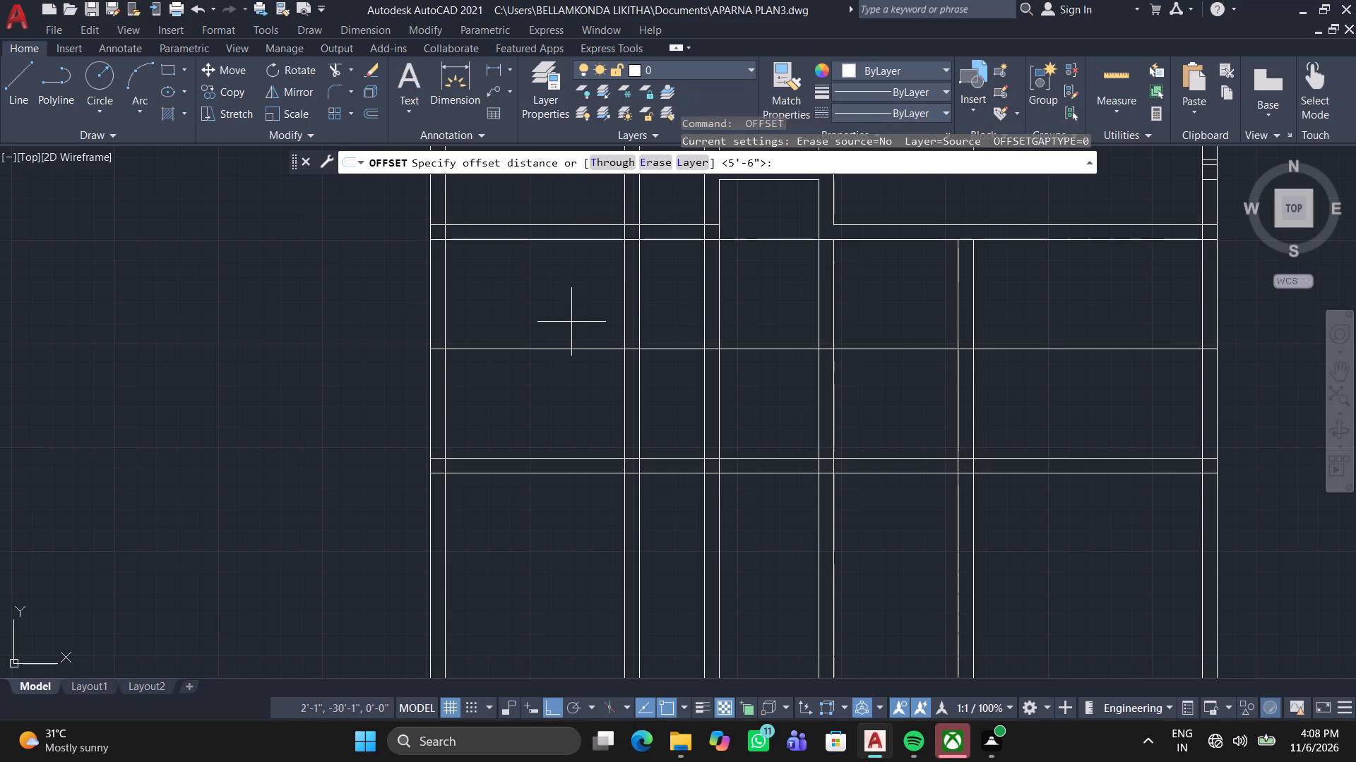
key(9)
key(Return)
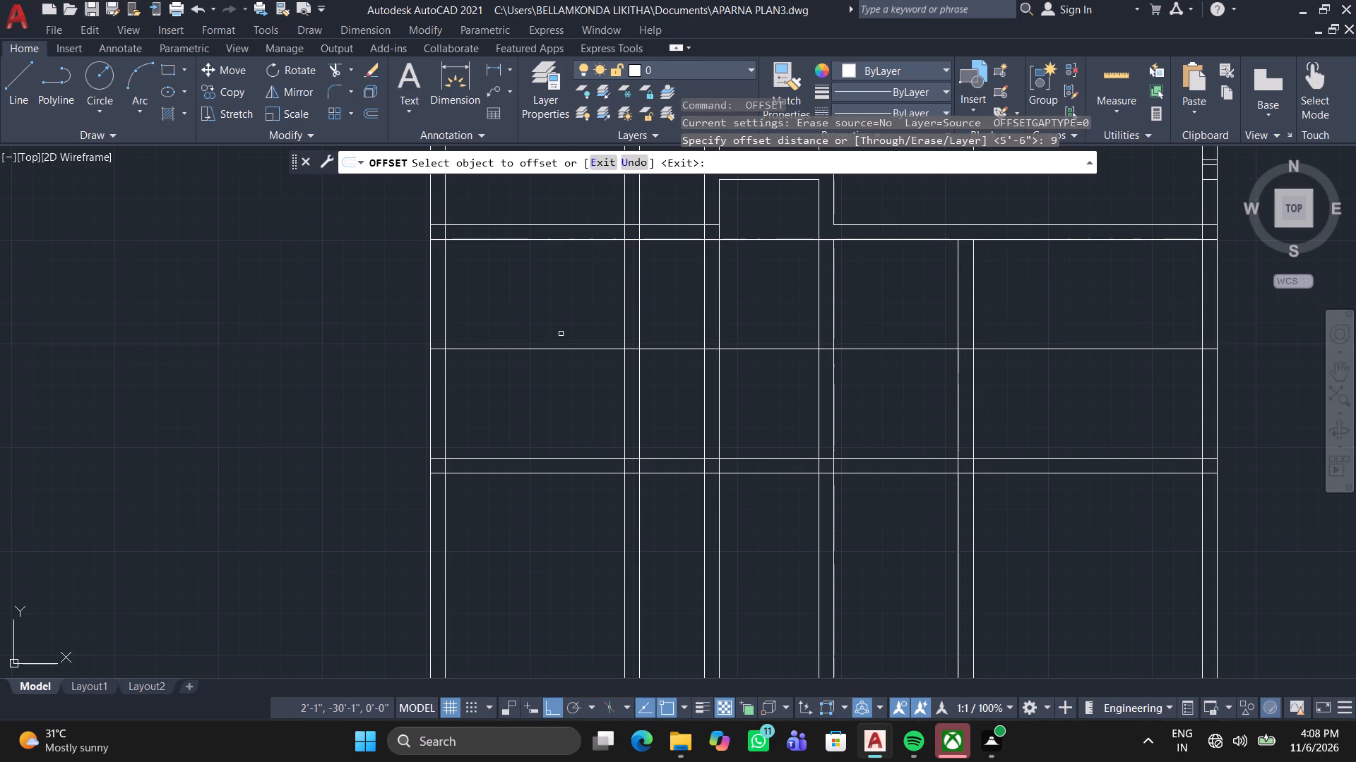
click(566, 350)
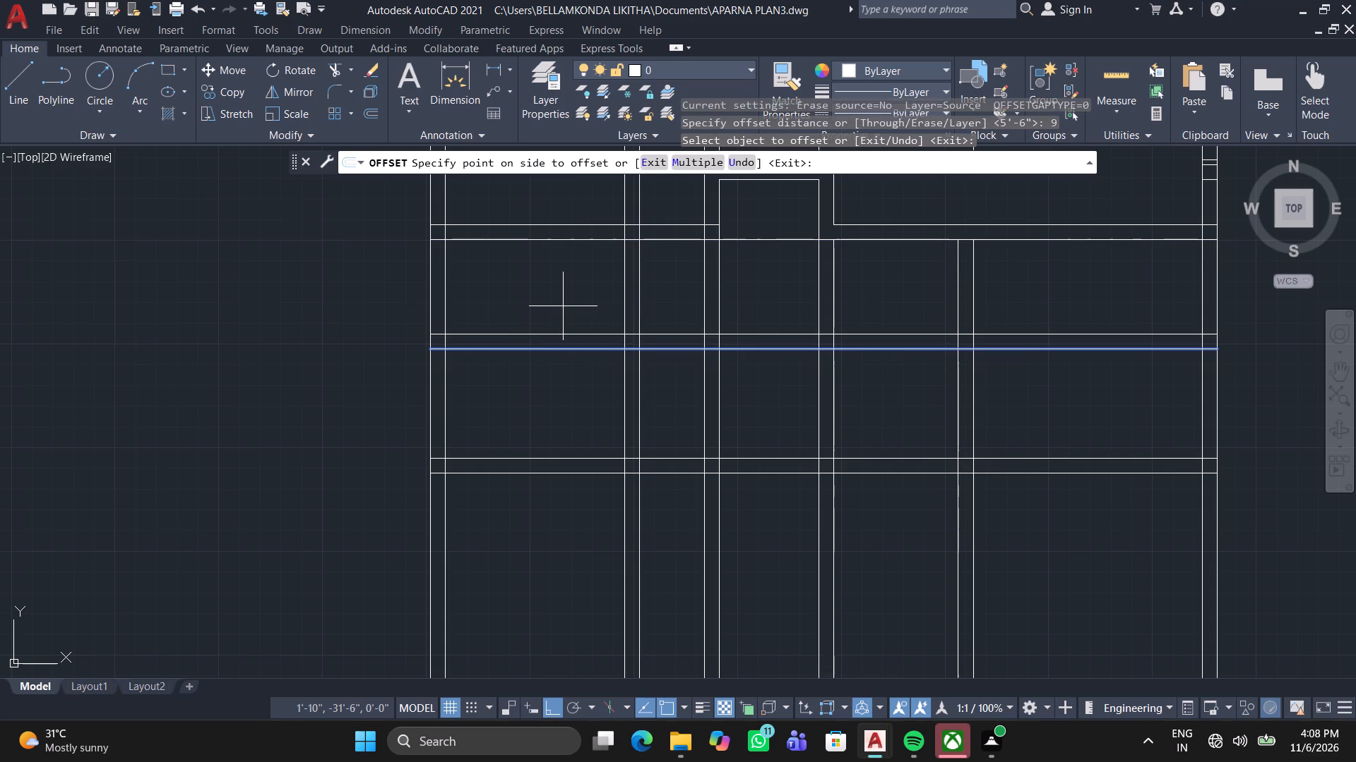
click(553, 374)
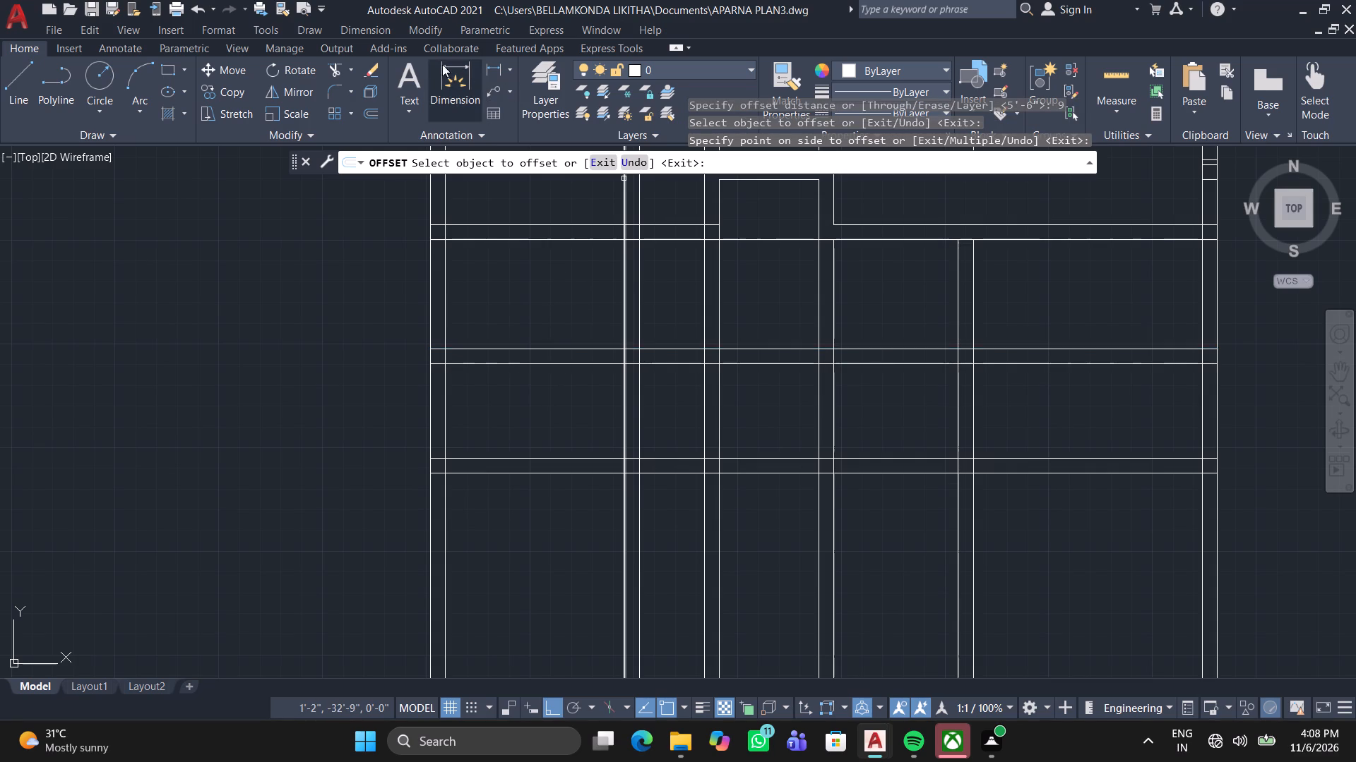
Trim the cross wall just right of the new partition and the vertical wall lines crossing the open area above and below it.
click(334, 73)
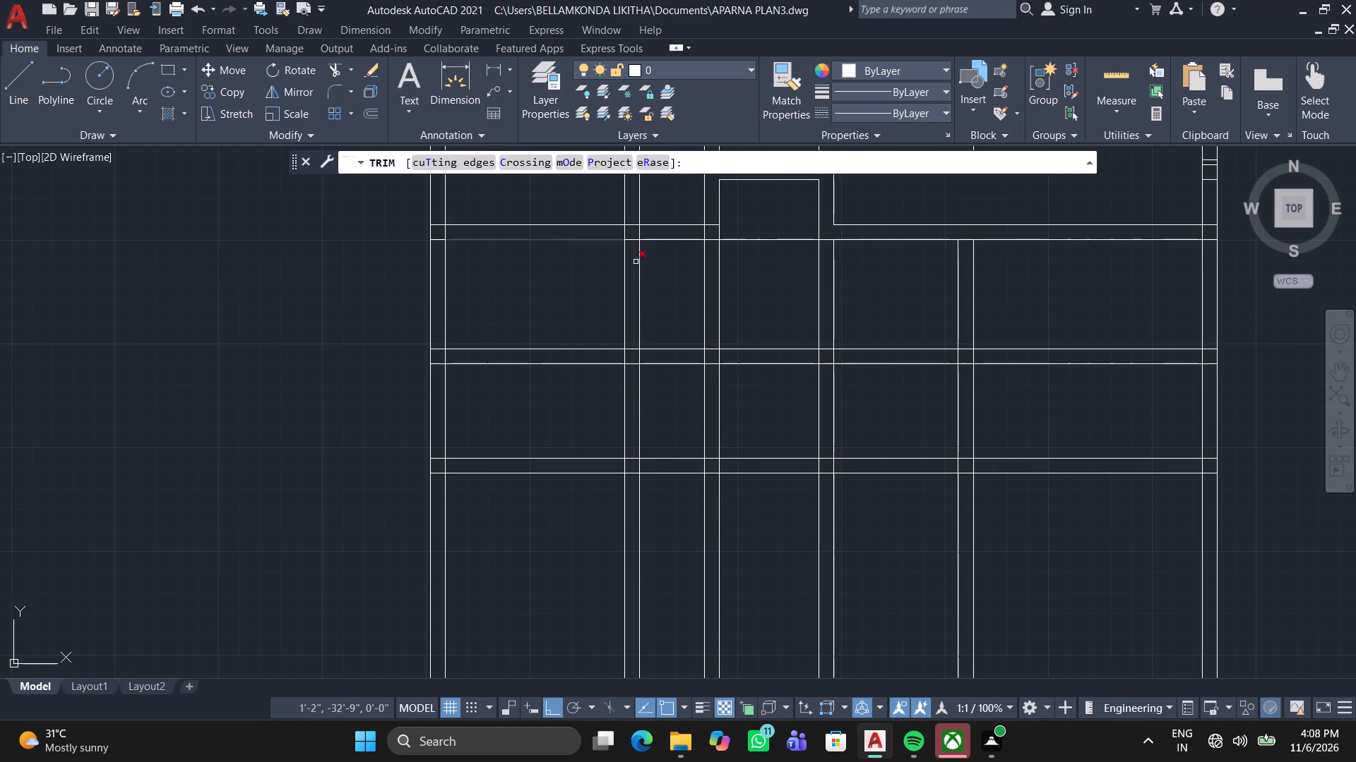
click(665, 291)
click(672, 404)
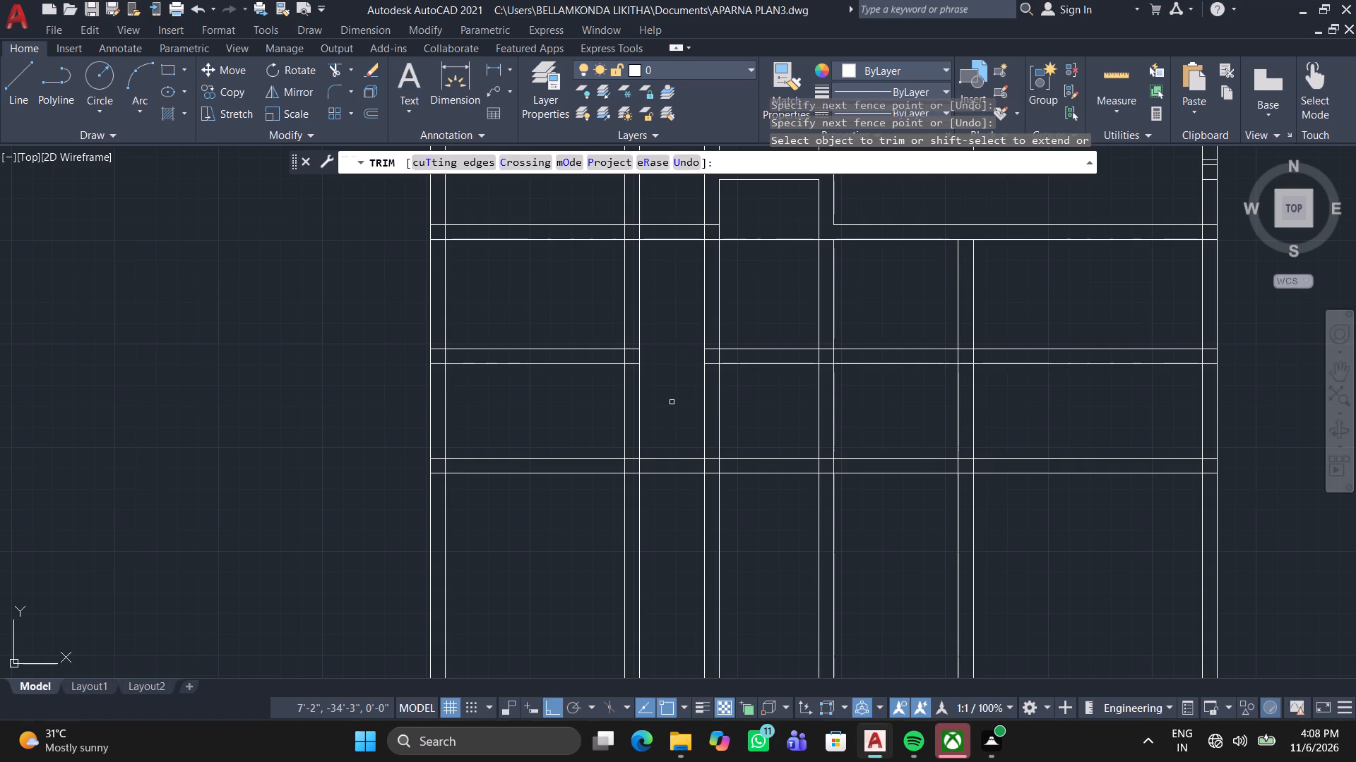
click(694, 399)
click(916, 399)
click(677, 299)
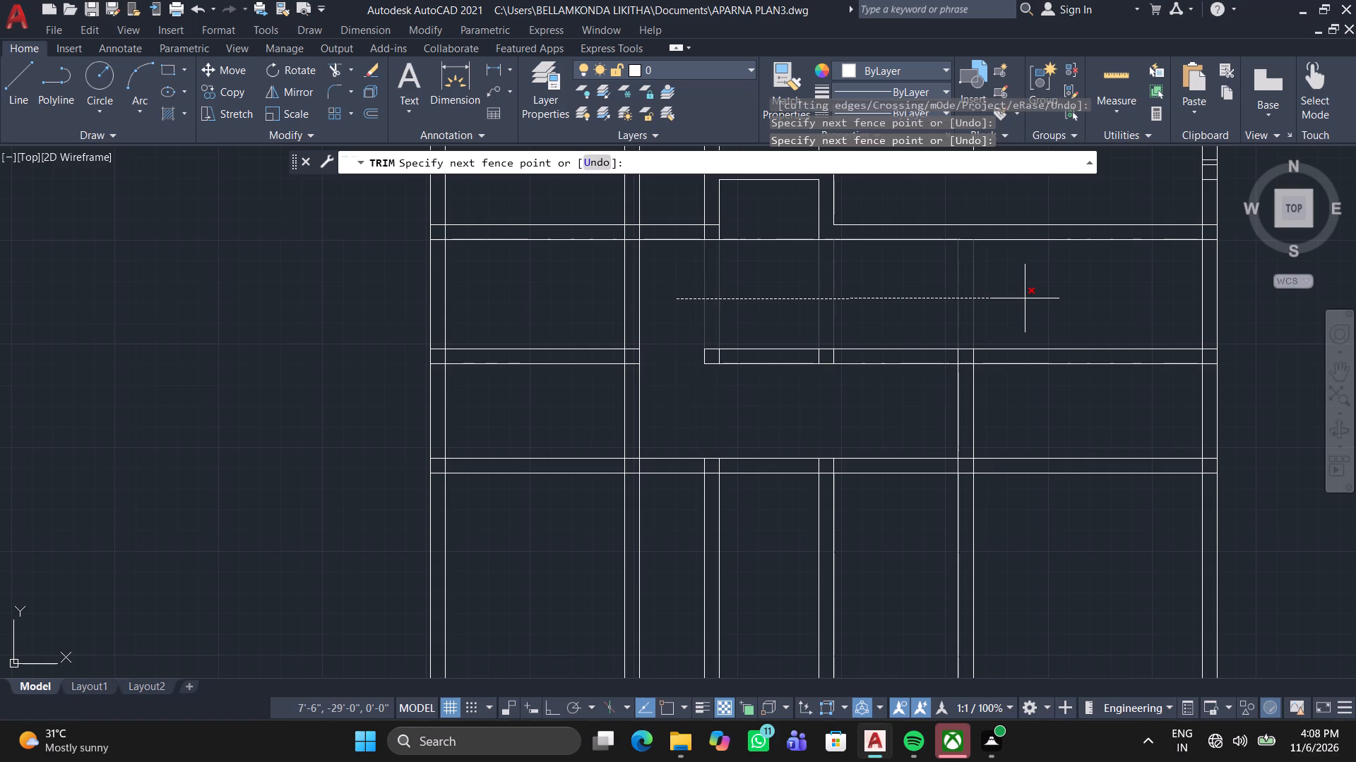
click(1025, 298)
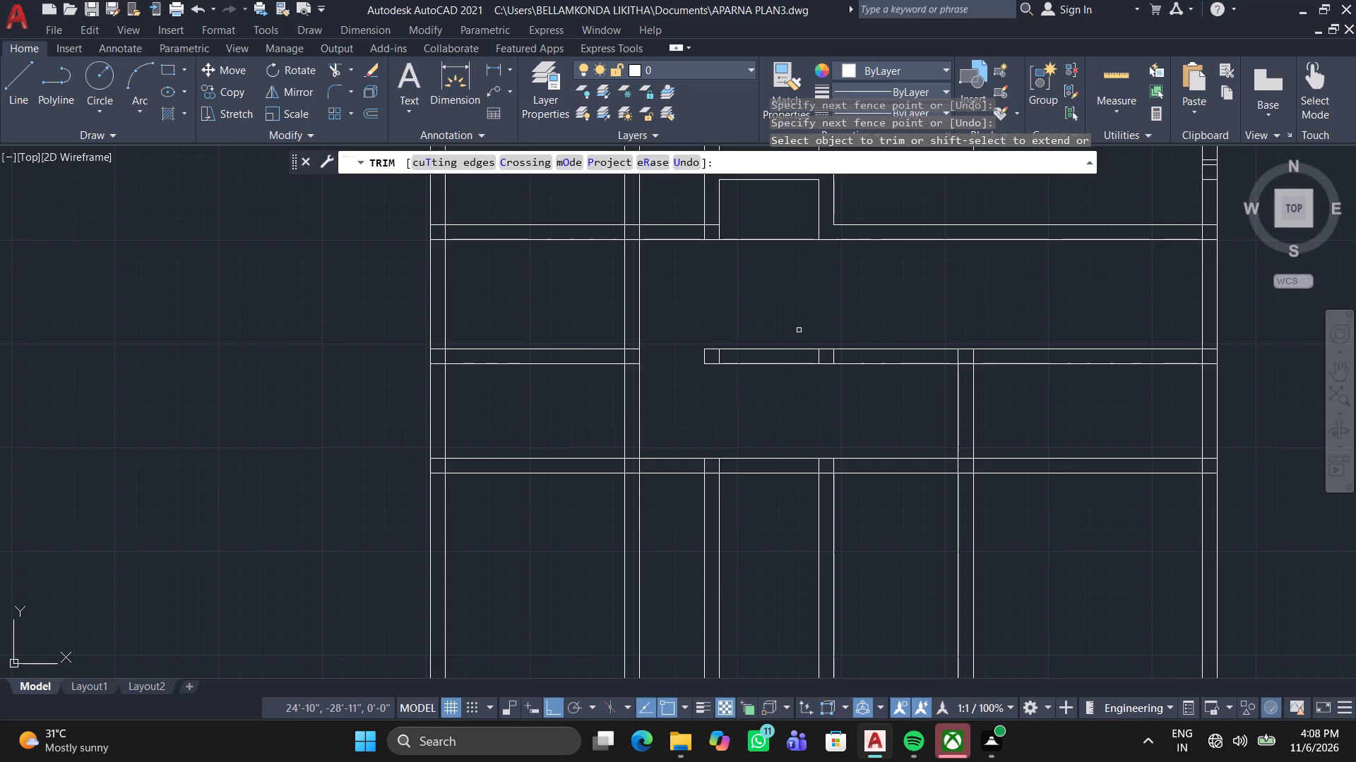
Trim away the cross wall's middle segments and leftover wall stubs, up to the rightmost interior vertical wall.
click(797, 330)
click(726, 390)
click(711, 374)
click(720, 332)
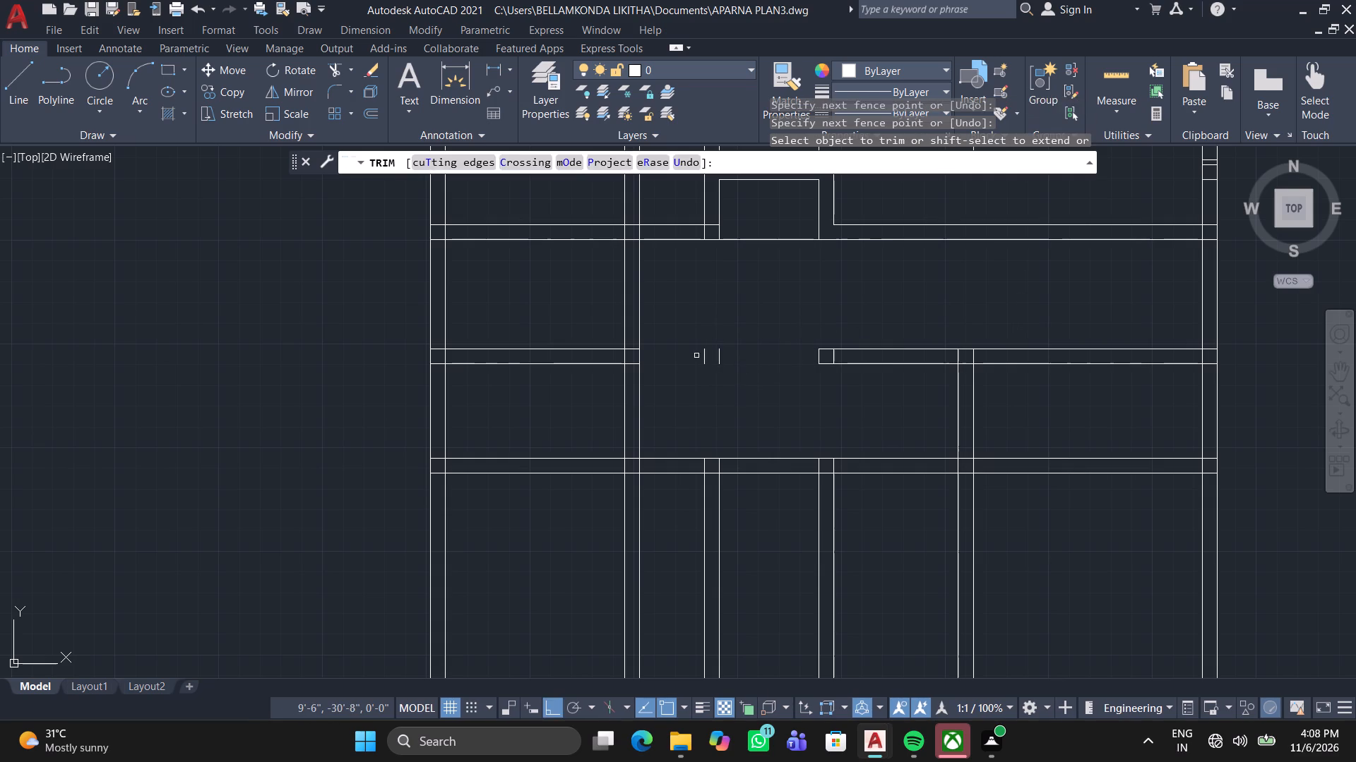
click(696, 357)
click(778, 360)
click(805, 354)
click(882, 359)
click(869, 384)
click(898, 341)
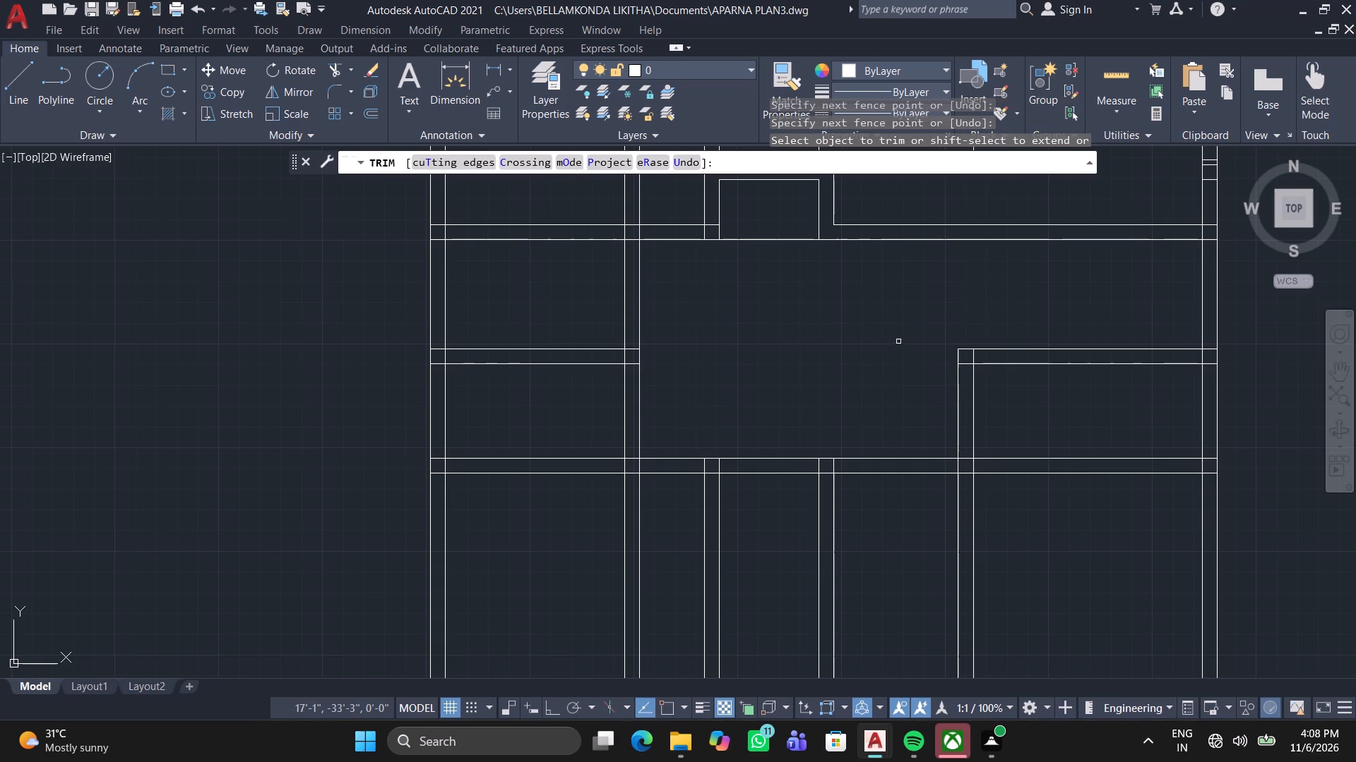
Trim the rightmost interior wall below the cross wall, and the remaining cross-wall segments and stubs up to the right outer wall.
click(935, 382)
click(1048, 392)
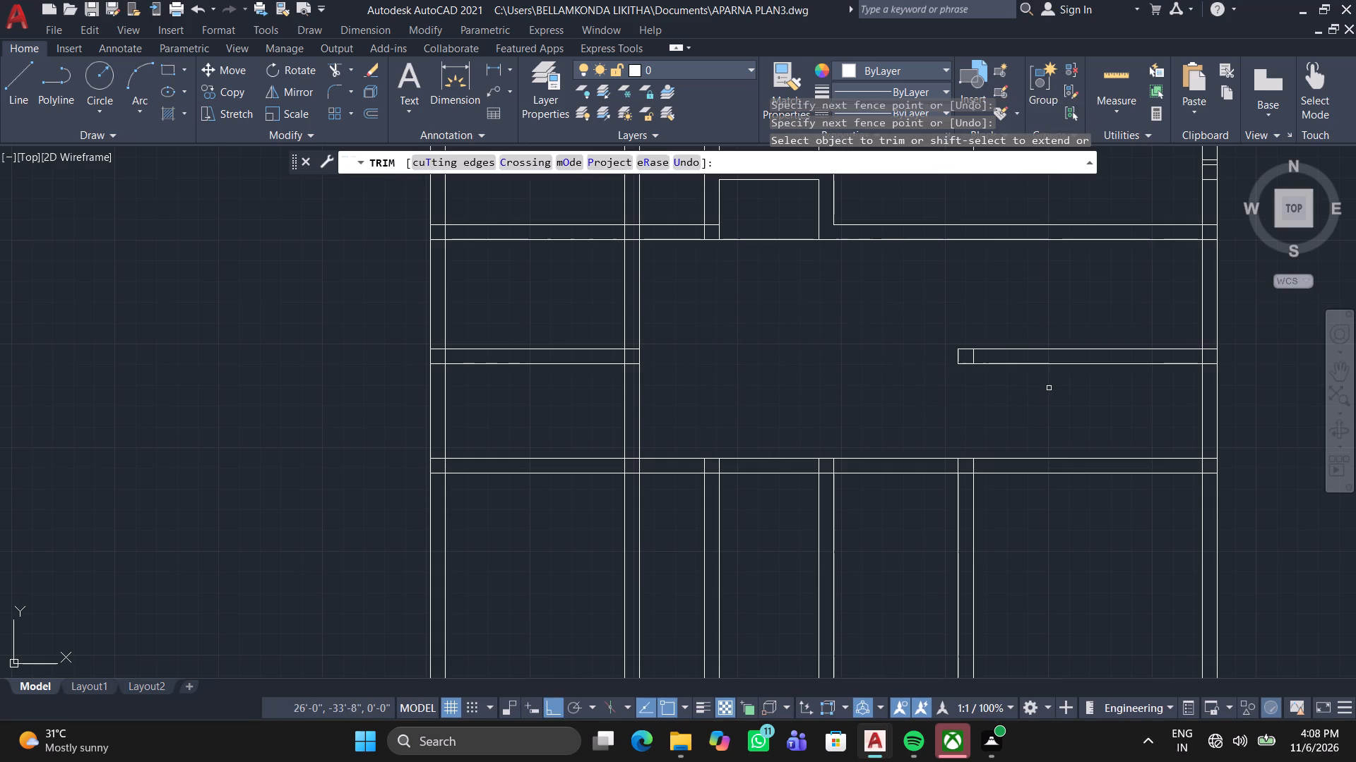
click(1059, 358)
drag(1049, 282, 1042, 401)
click(1016, 401)
click(1003, 348)
click(956, 364)
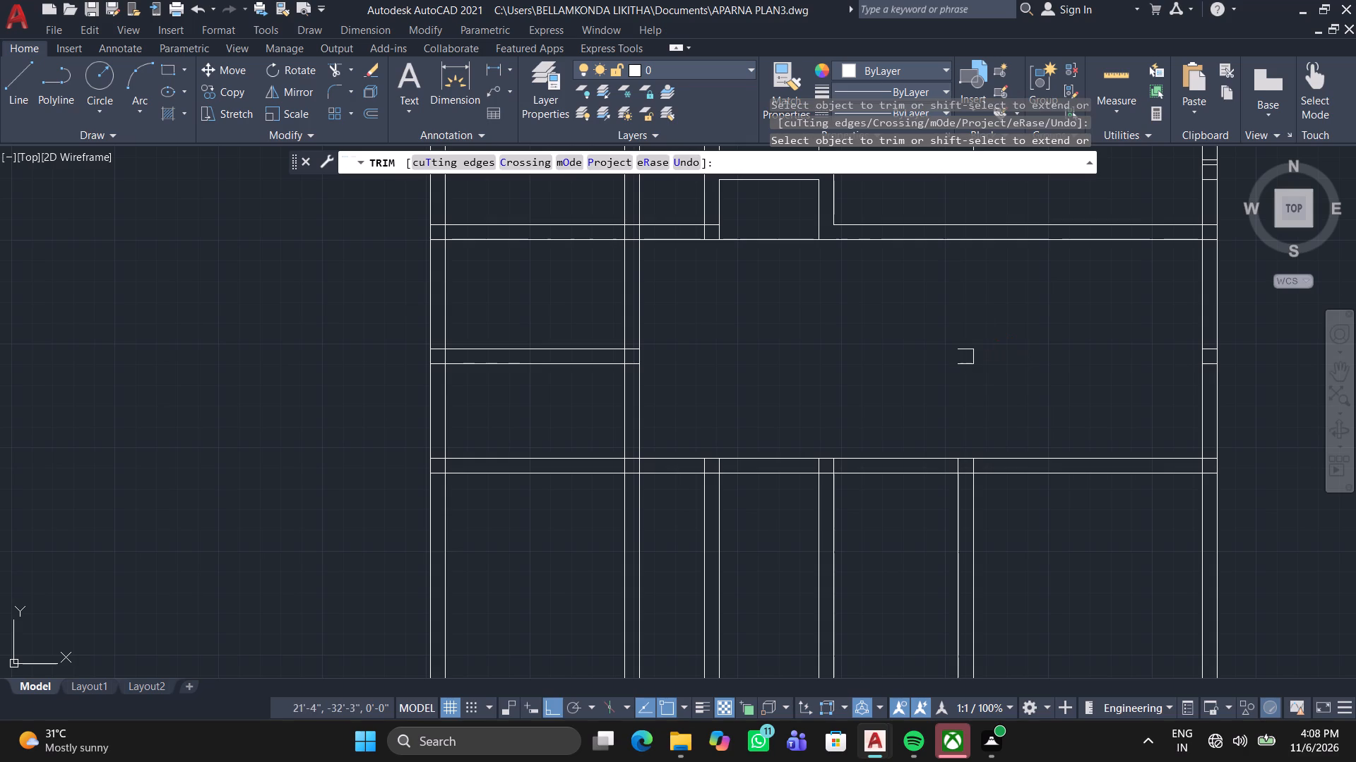
click(989, 346)
click(954, 366)
click(956, 374)
click(963, 333)
click(963, 372)
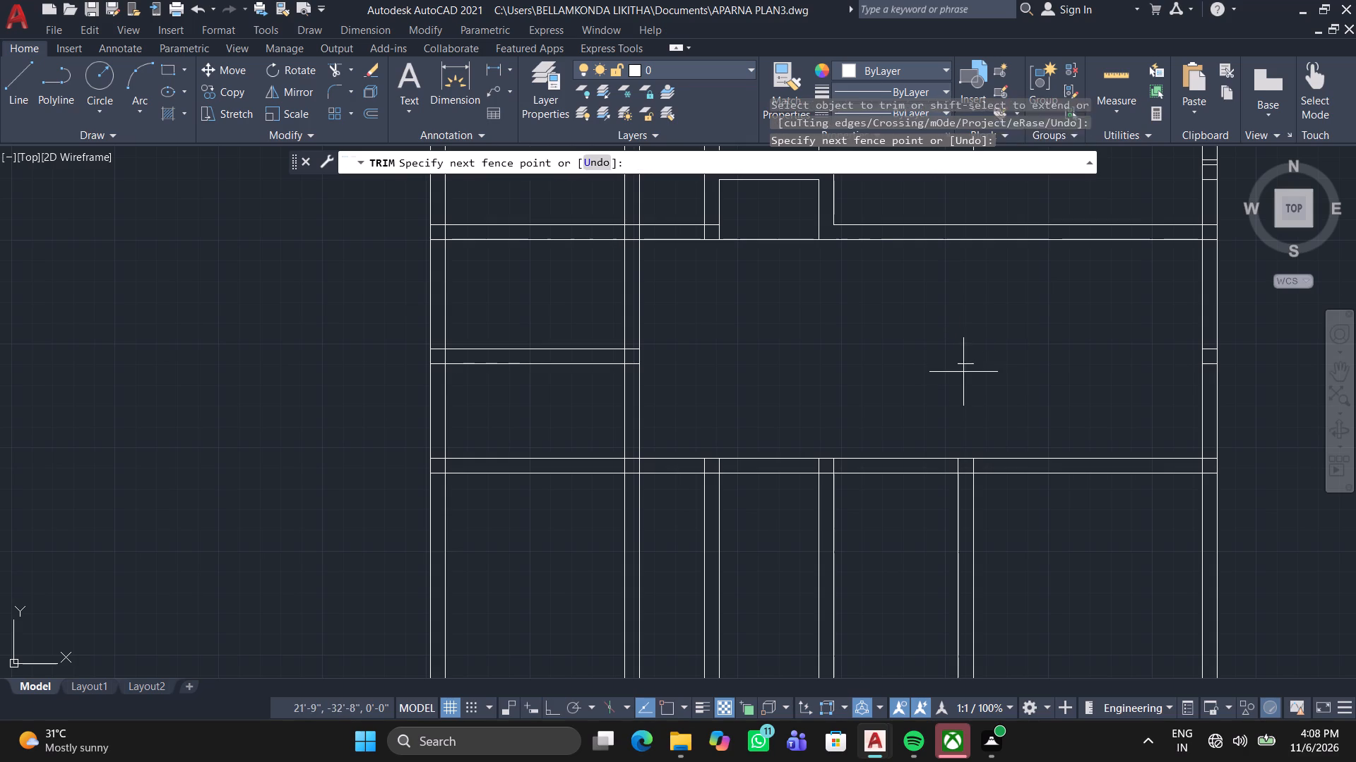
click(972, 353)
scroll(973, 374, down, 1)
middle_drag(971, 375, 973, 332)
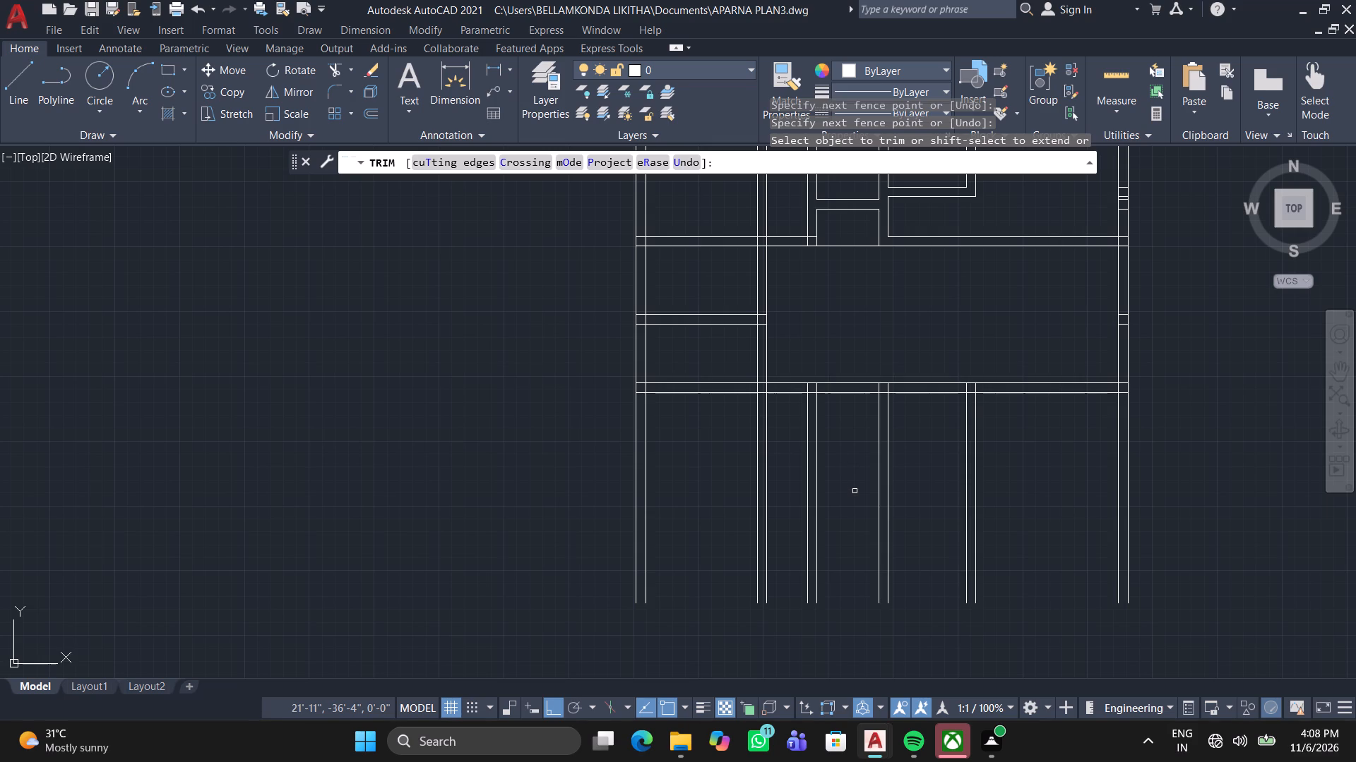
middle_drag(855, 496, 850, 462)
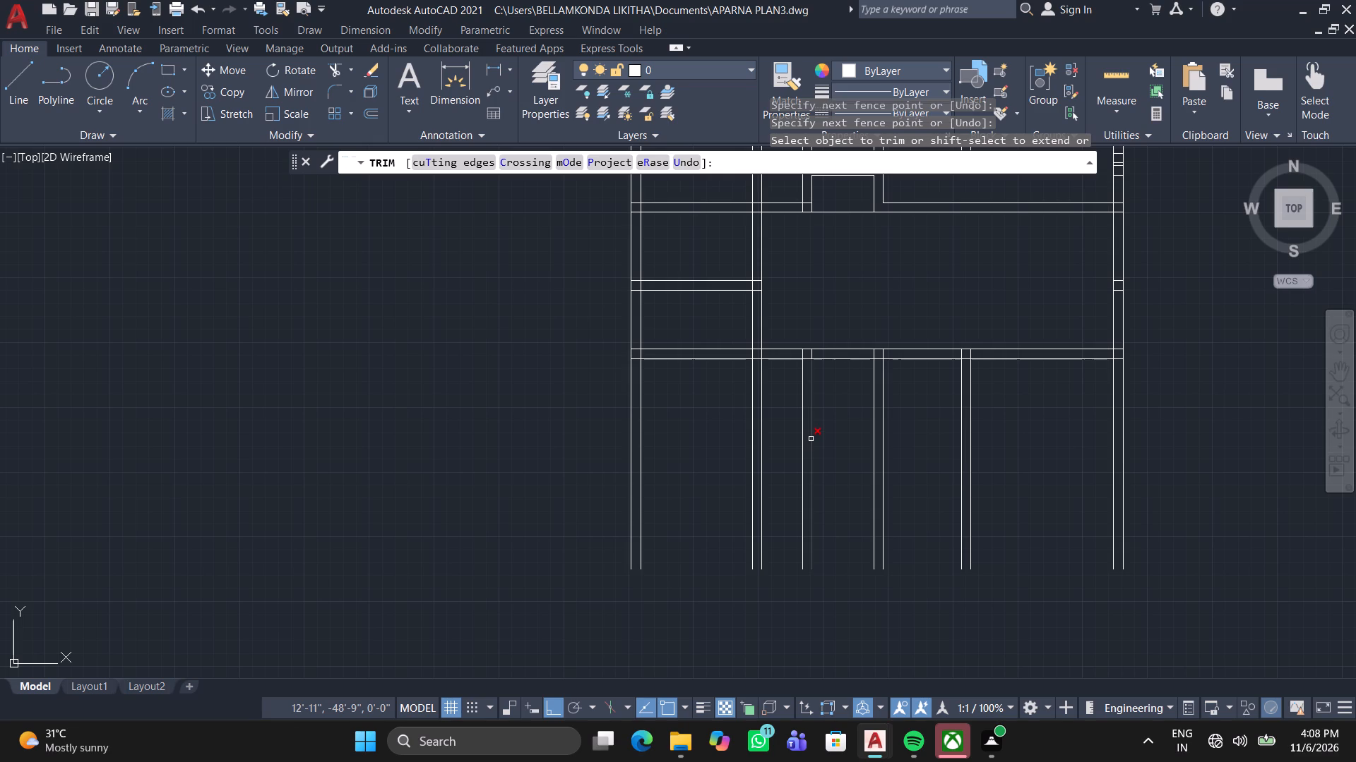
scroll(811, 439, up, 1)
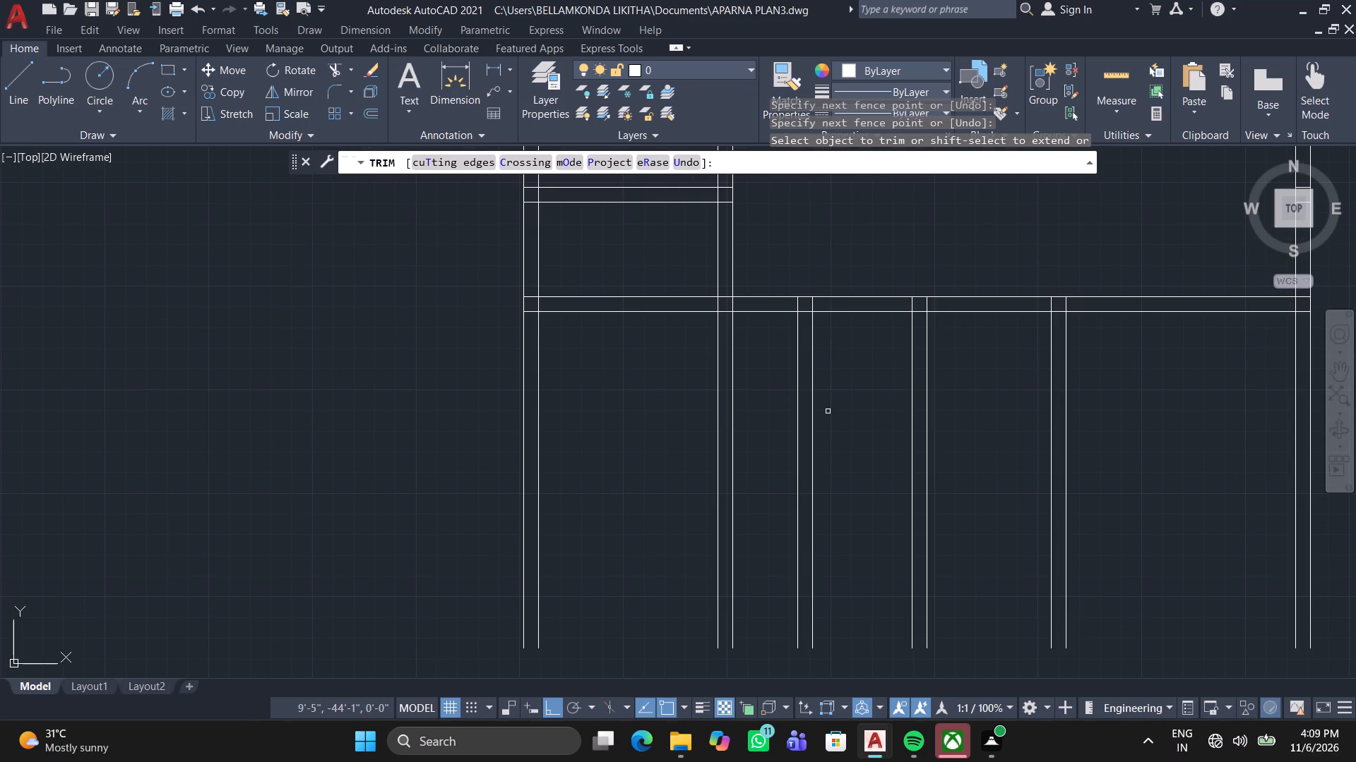
Trim away the three pairs of partition lines below the lowest cross wall, between the left interior wall and right outer wall.
click(762, 429)
click(1106, 420)
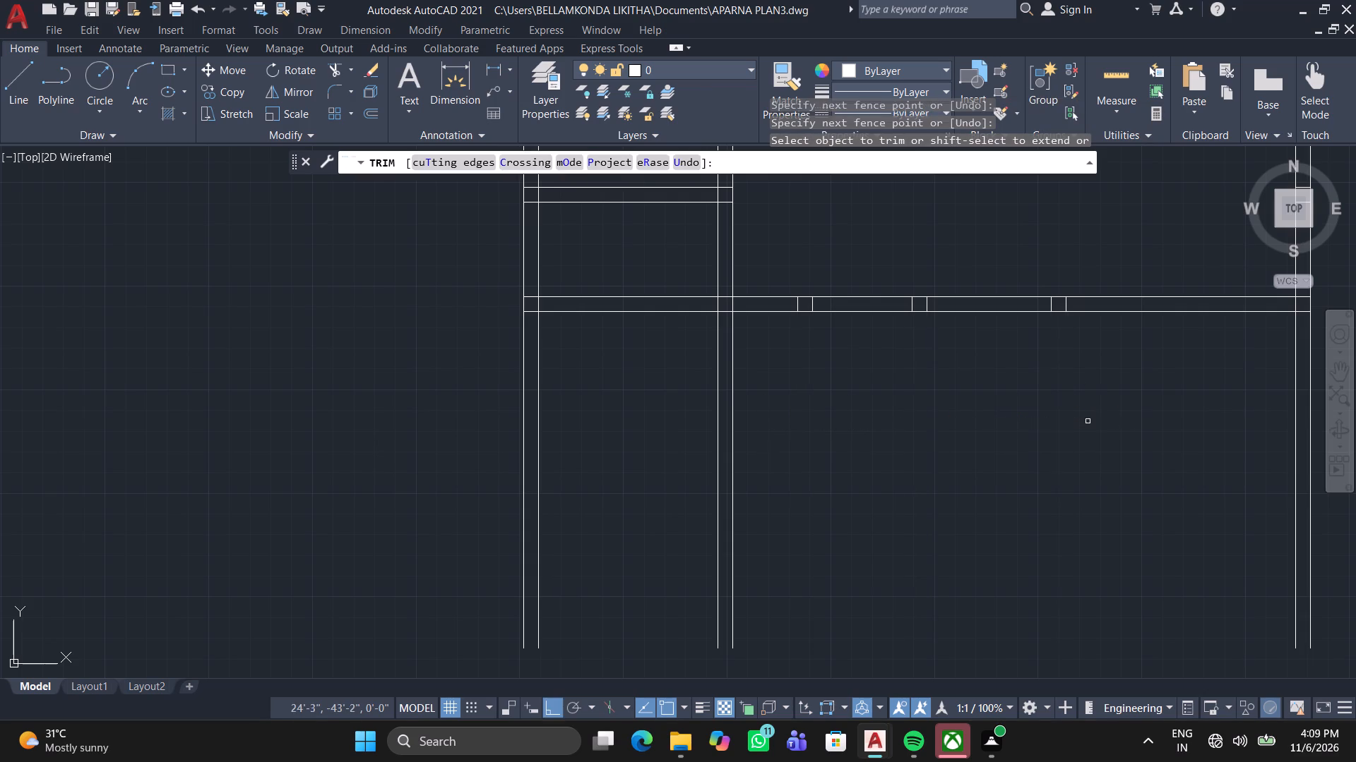
scroll(1076, 424, down, 2)
middle_drag(1076, 428, 1009, 484)
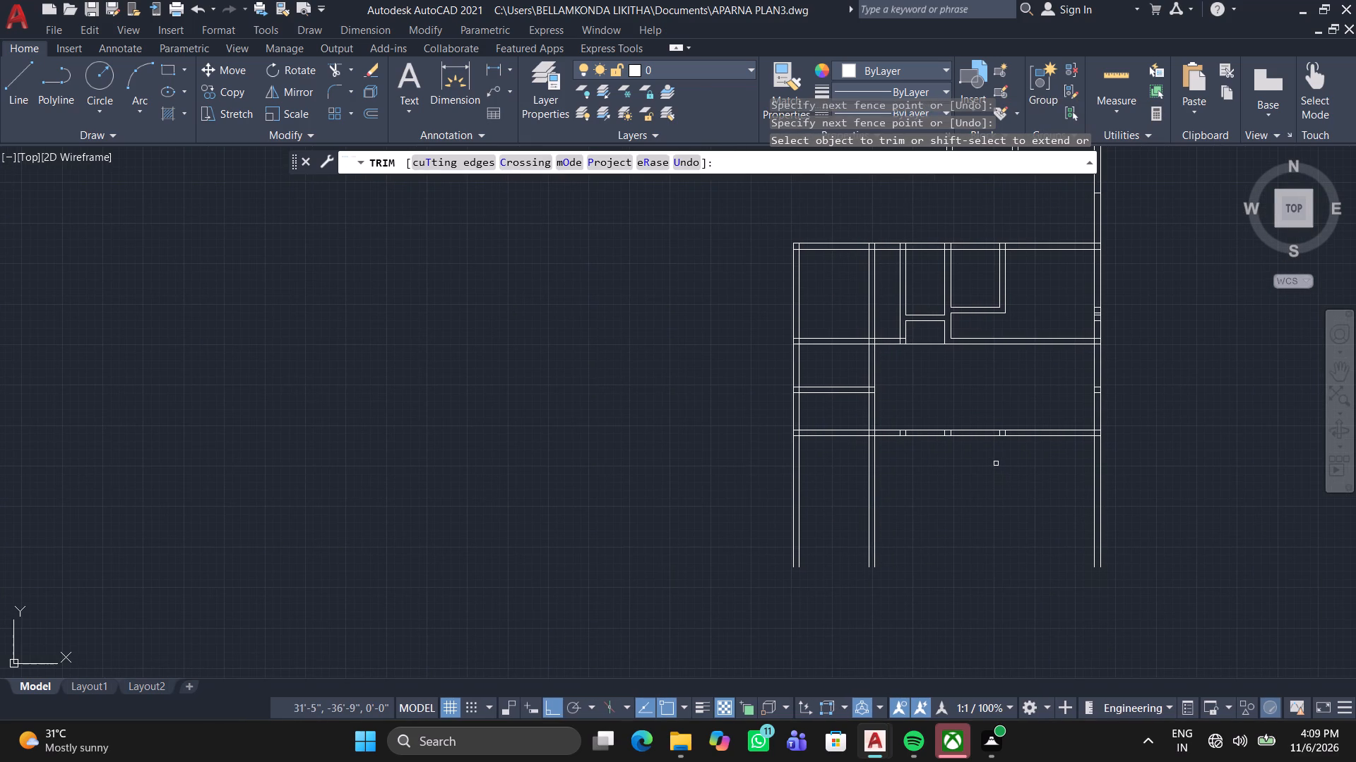
key(Escape)
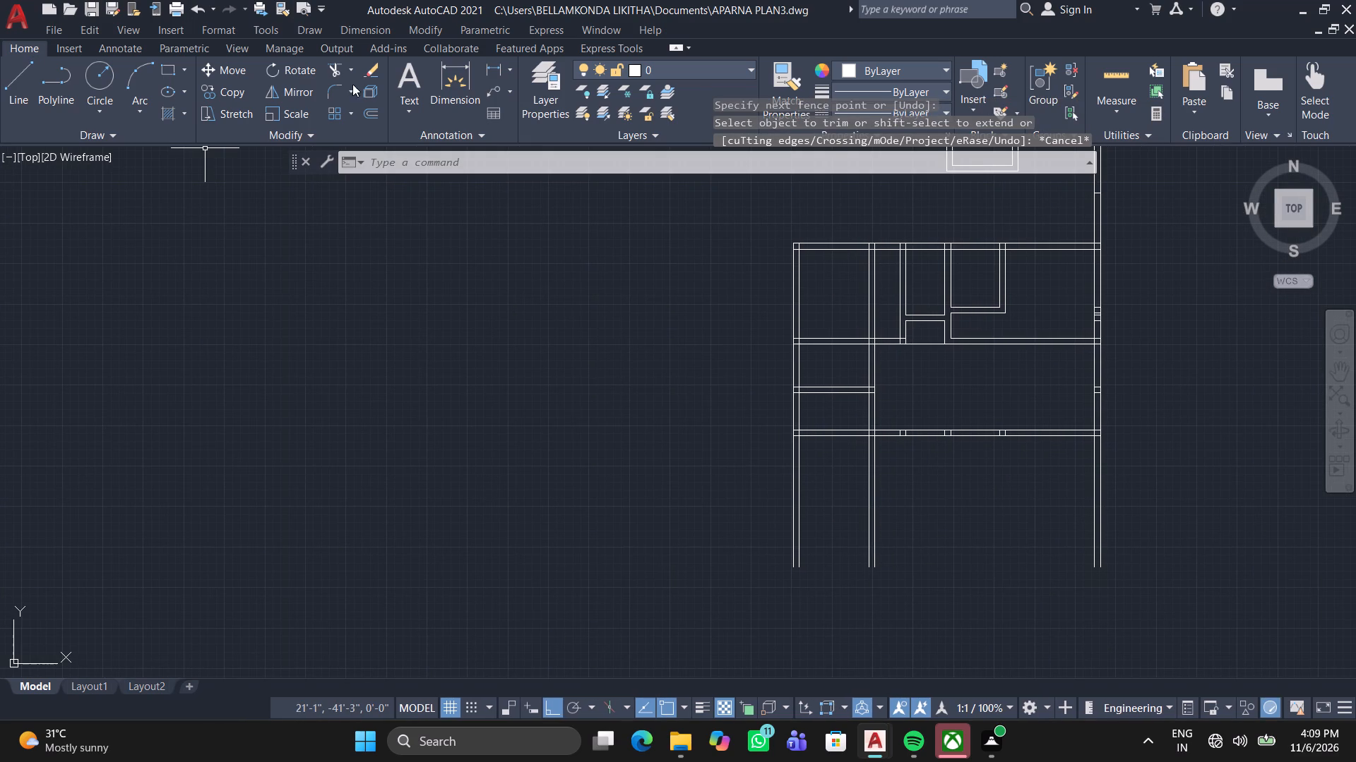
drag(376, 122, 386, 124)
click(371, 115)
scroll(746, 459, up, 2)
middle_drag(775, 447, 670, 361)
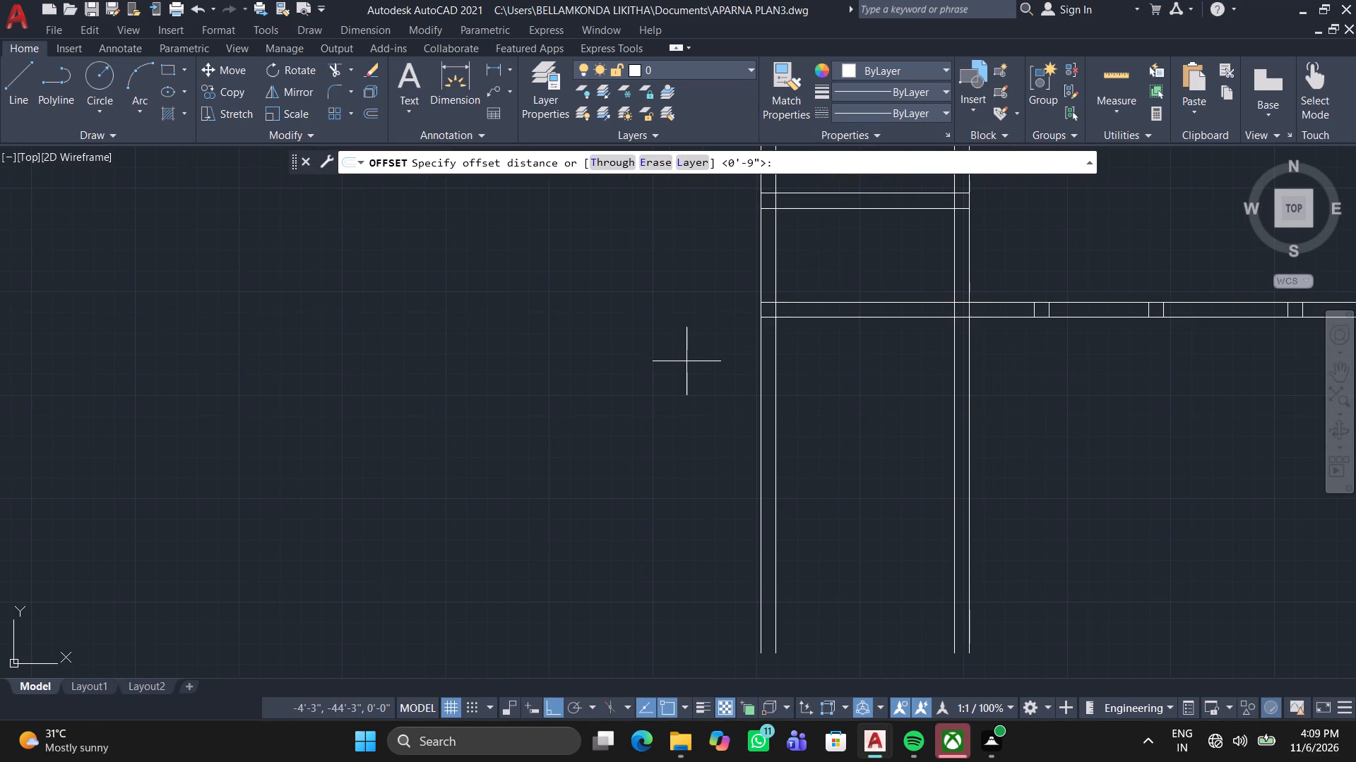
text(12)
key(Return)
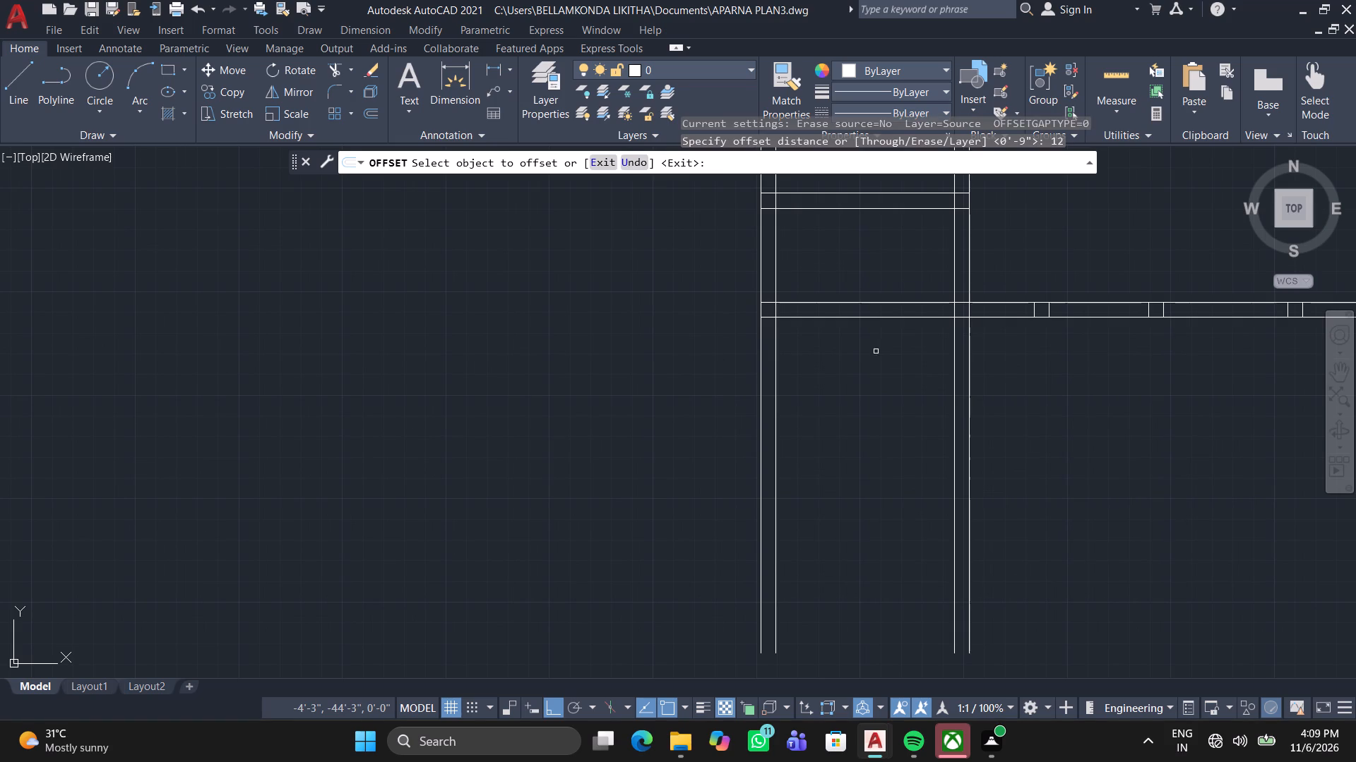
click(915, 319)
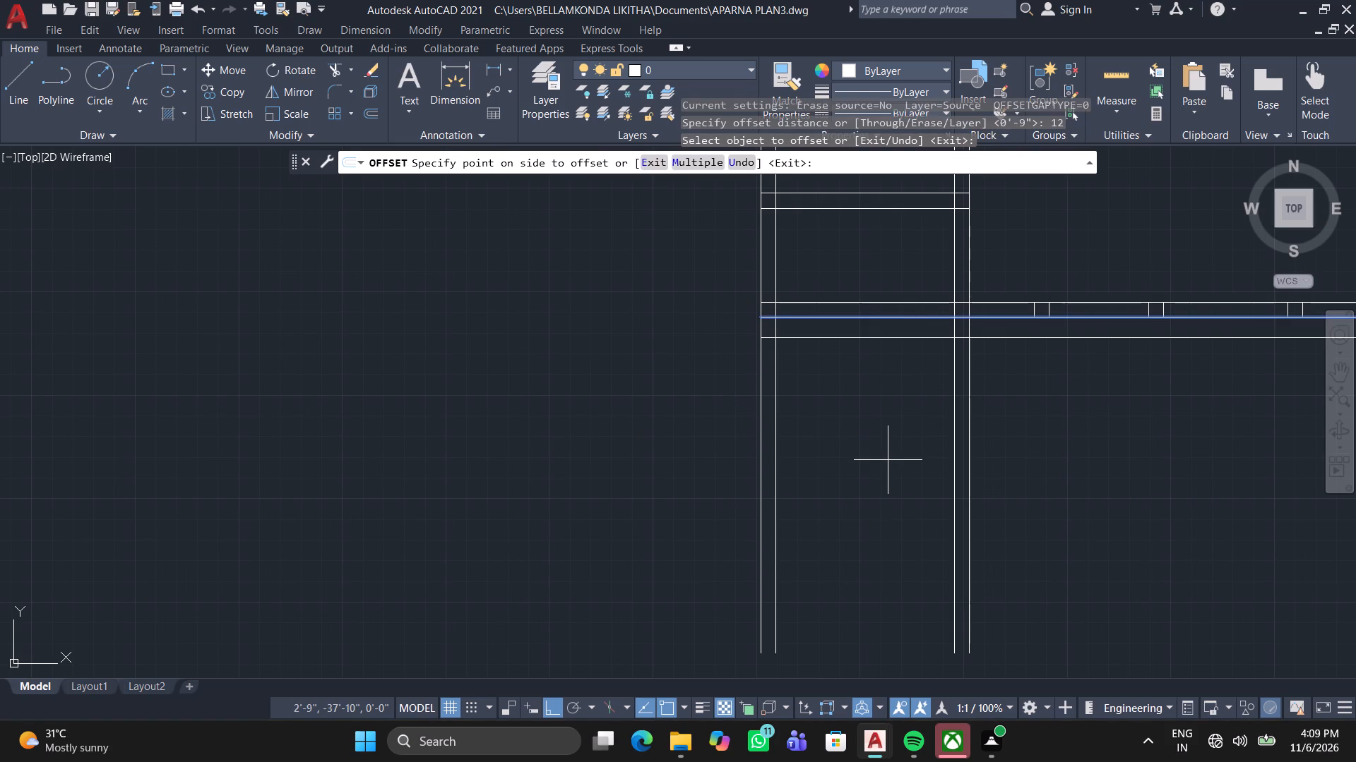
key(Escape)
Offset the lower line of the lowest cross wall 12' downward.
key(space)
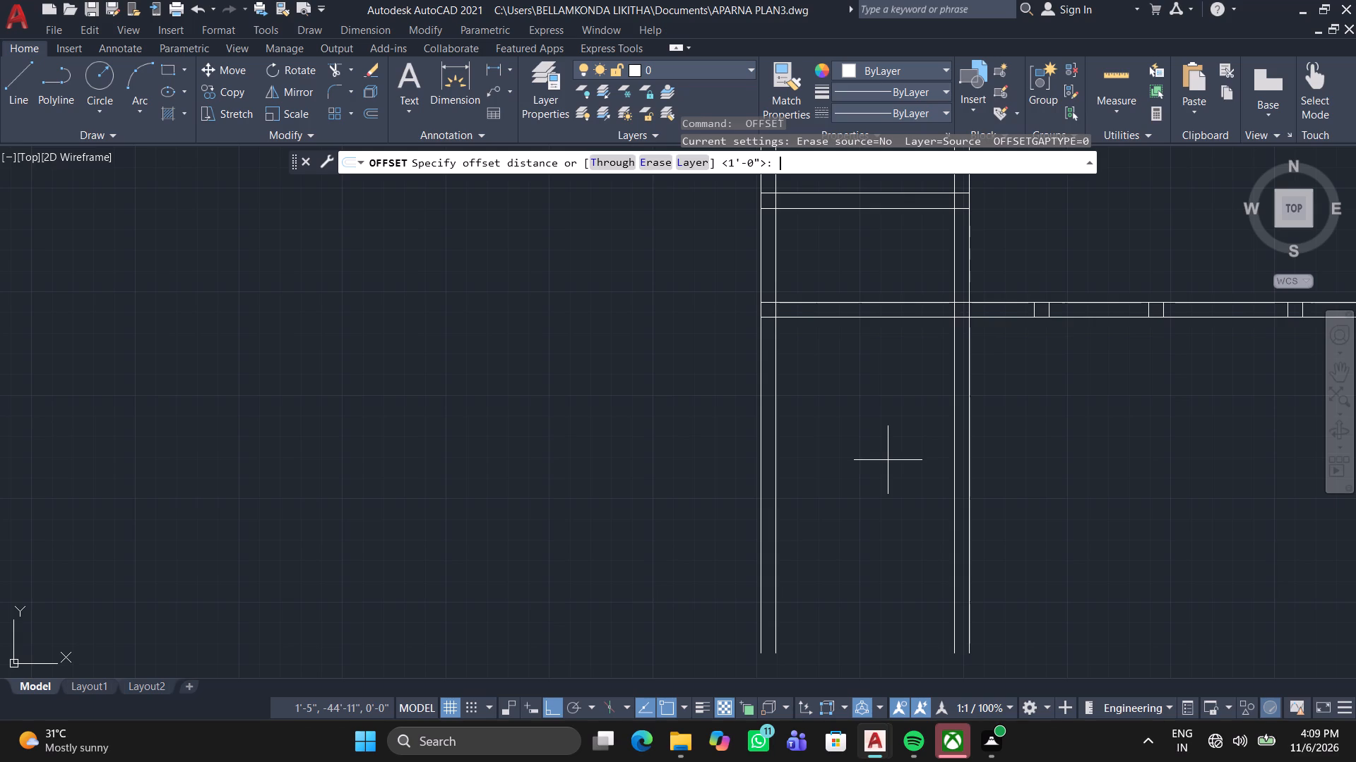
key(1)
key(2)
key(apostrophe)
key(Return)
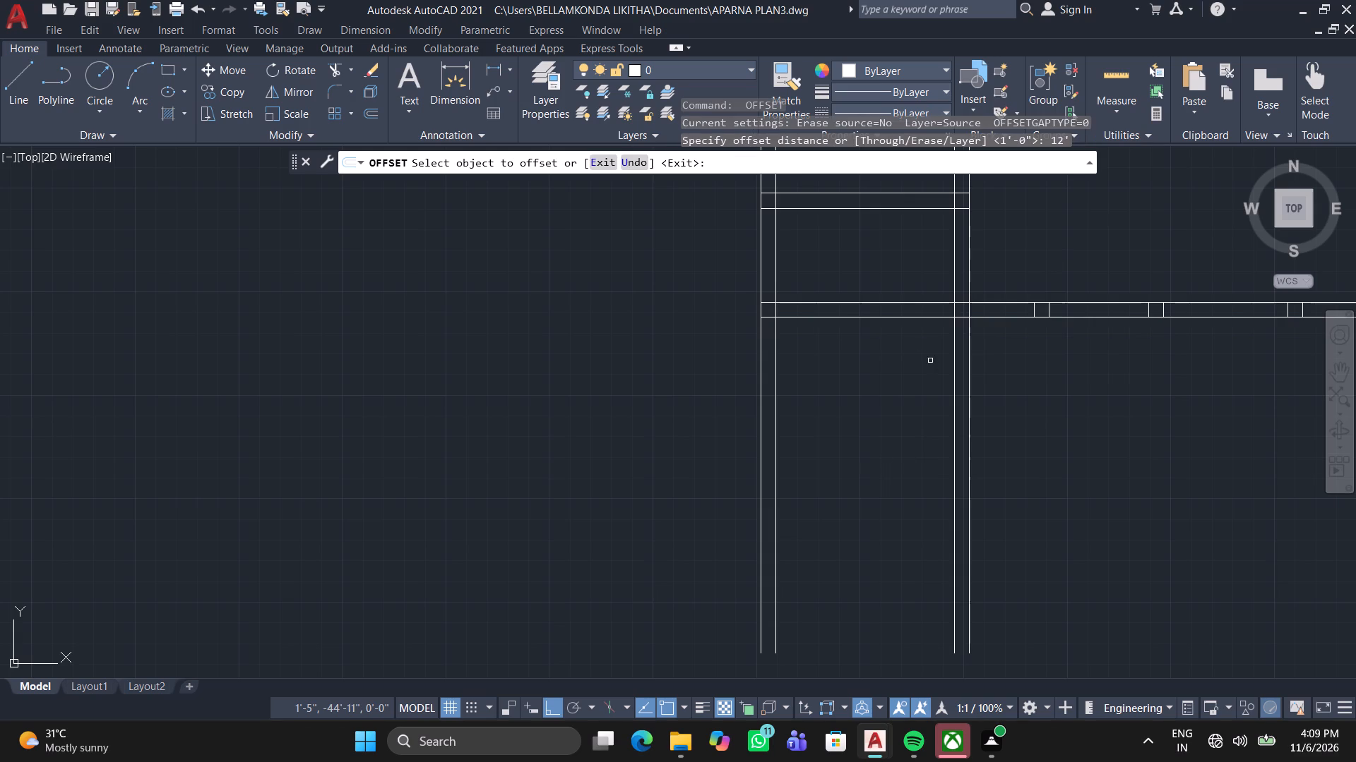
click(927, 318)
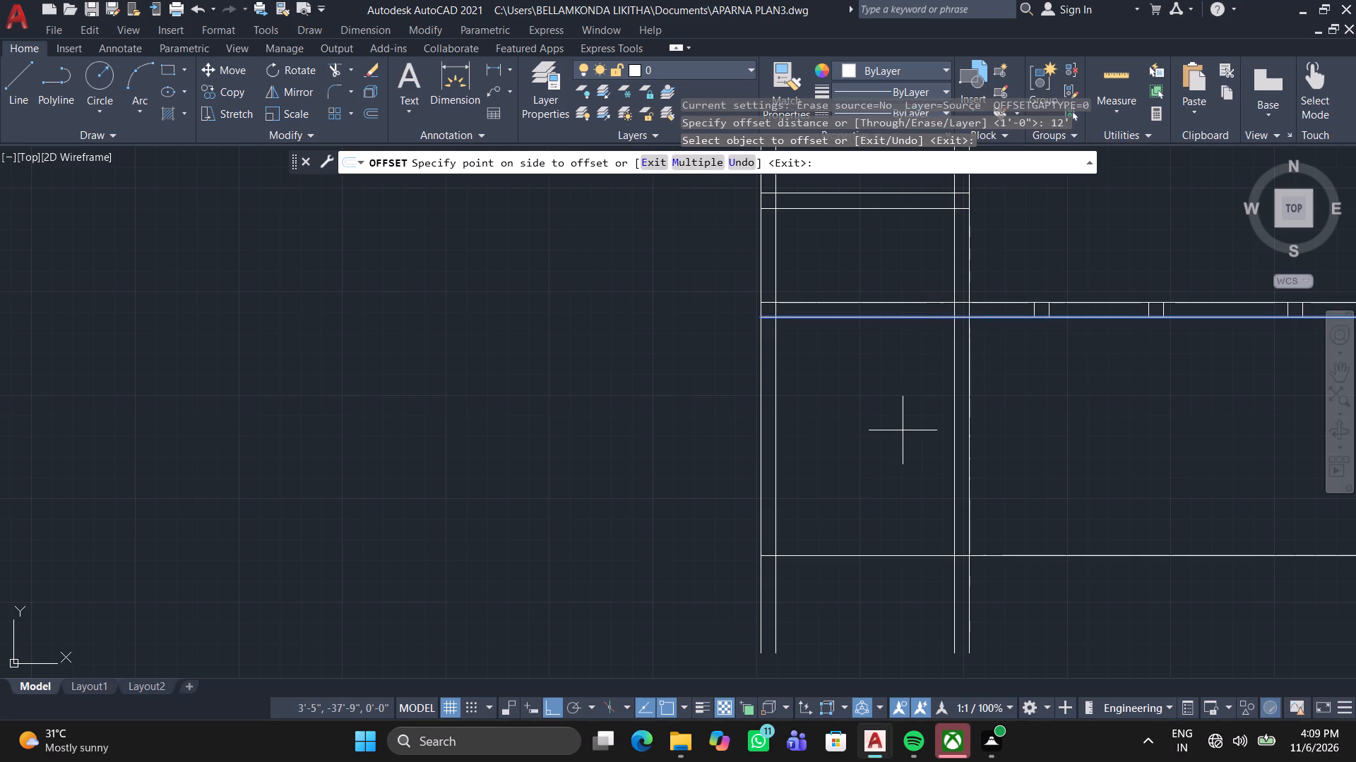
click(903, 430)
Offset the new bottom horizontal line 9" downward to form the bottom wall's thickness.
scroll(830, 430, down, 2)
middle_drag(829, 430, 766, 488)
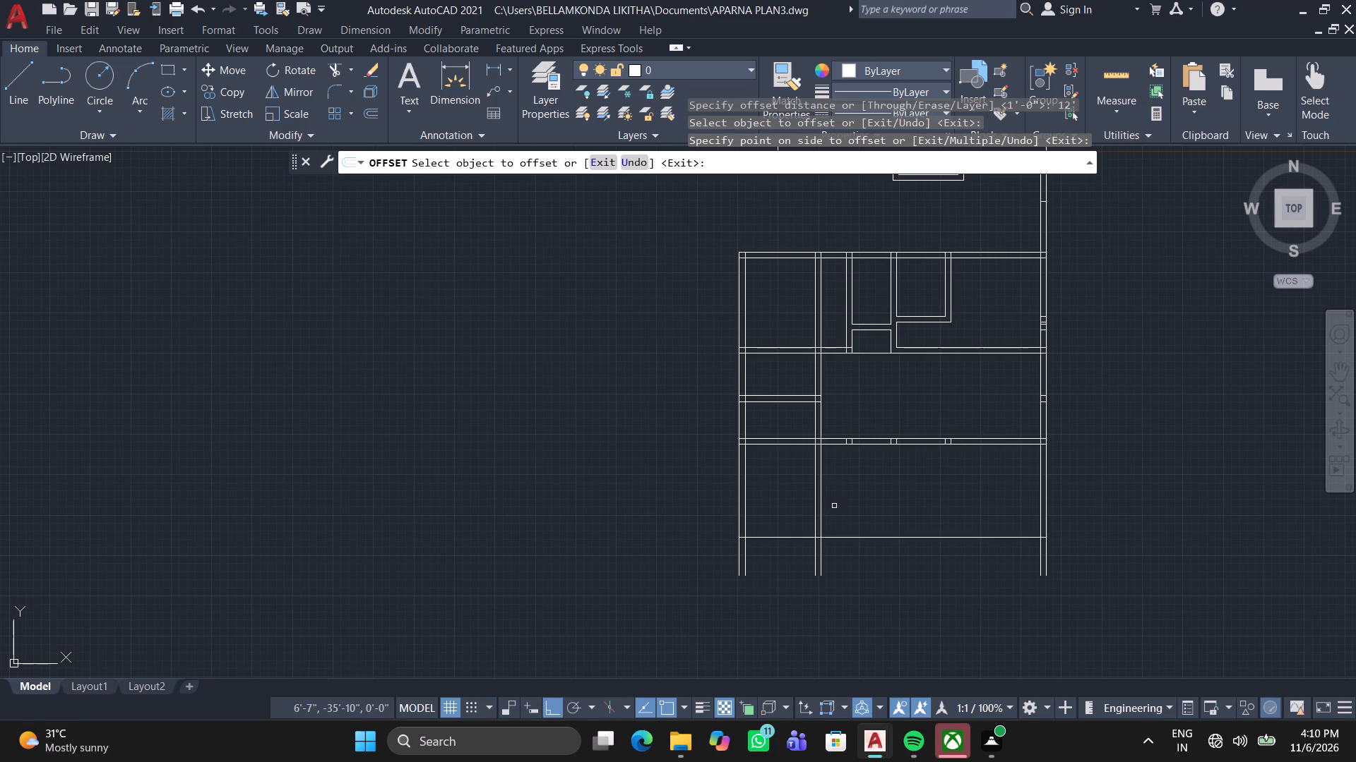
scroll(834, 506, up, 2)
middle_drag(862, 490, 1007, 416)
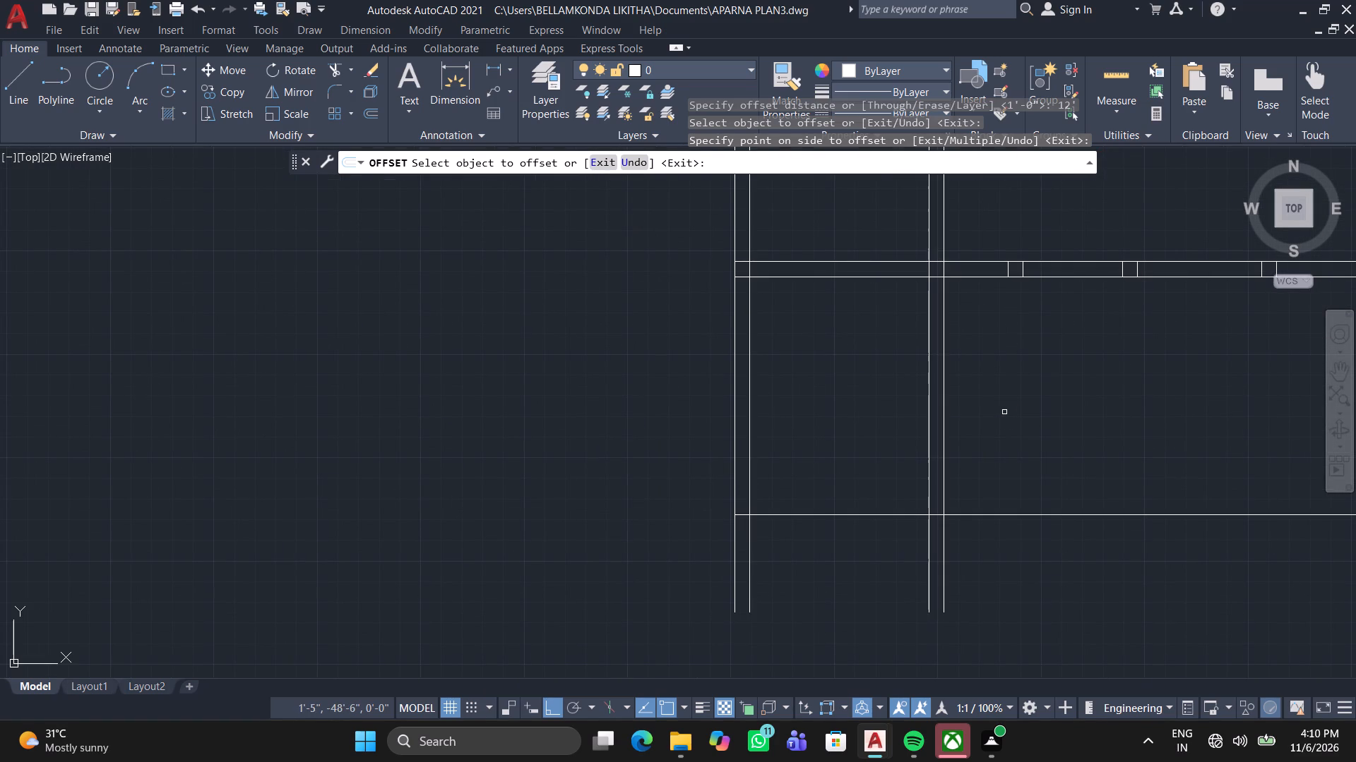
key(space)
key(space)
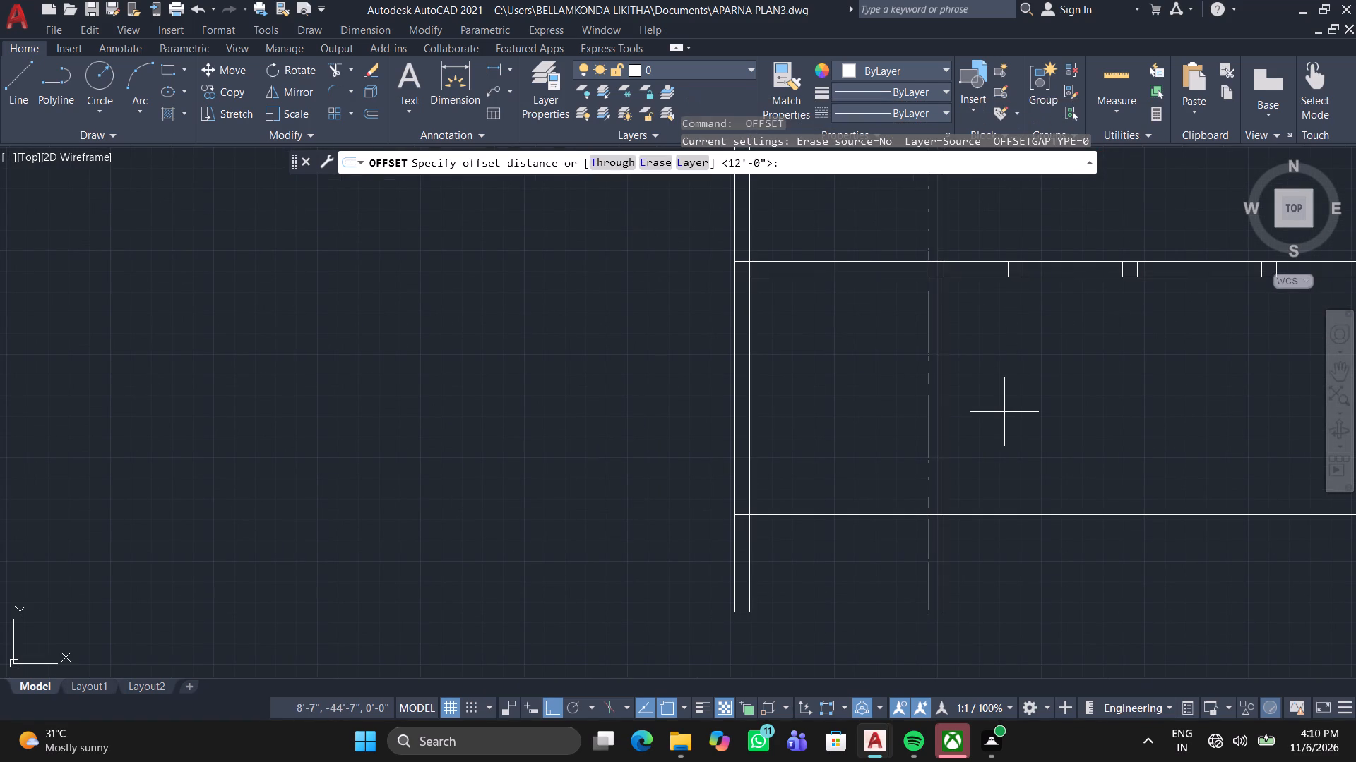
key(9)
key(Return)
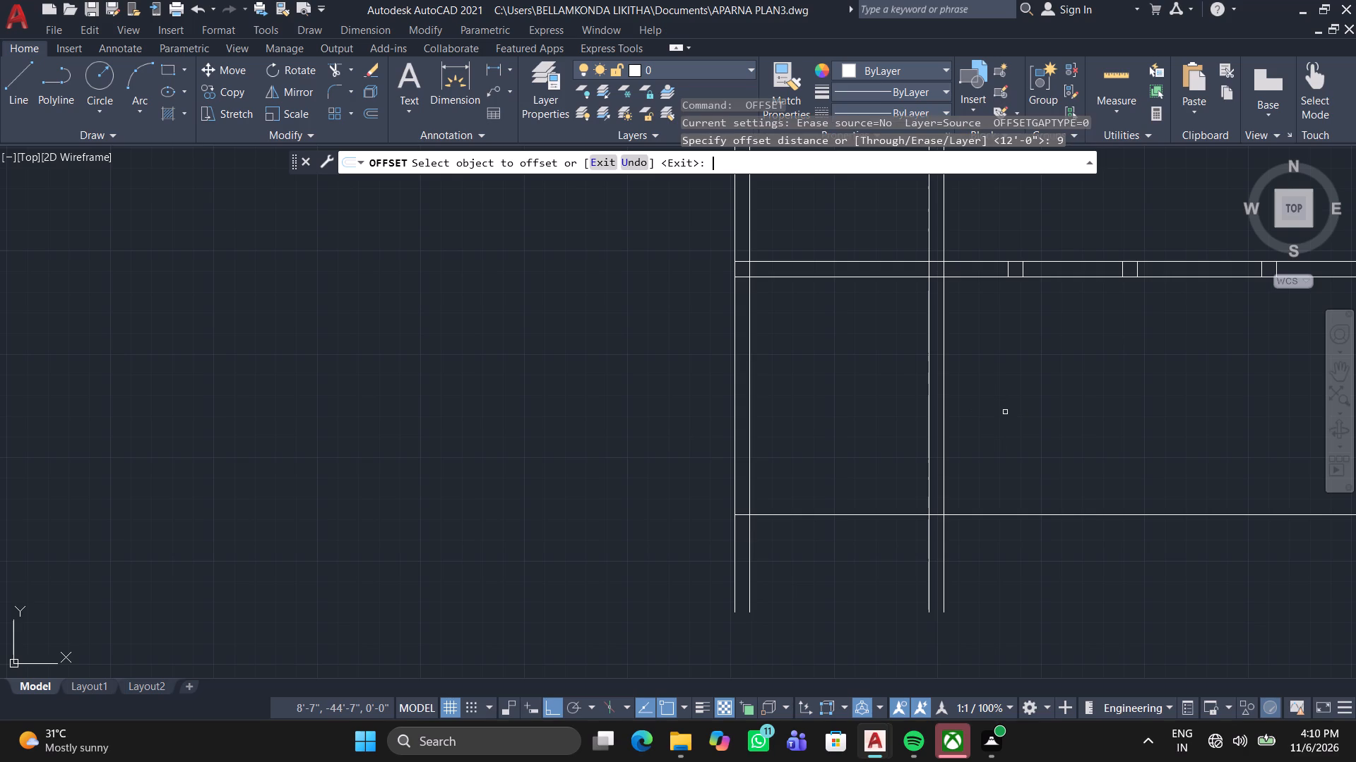
click(819, 516)
double_click(807, 555)
Offset the inner line of the right outer wall 5' to the left.
middle_drag(1036, 442, 698, 404)
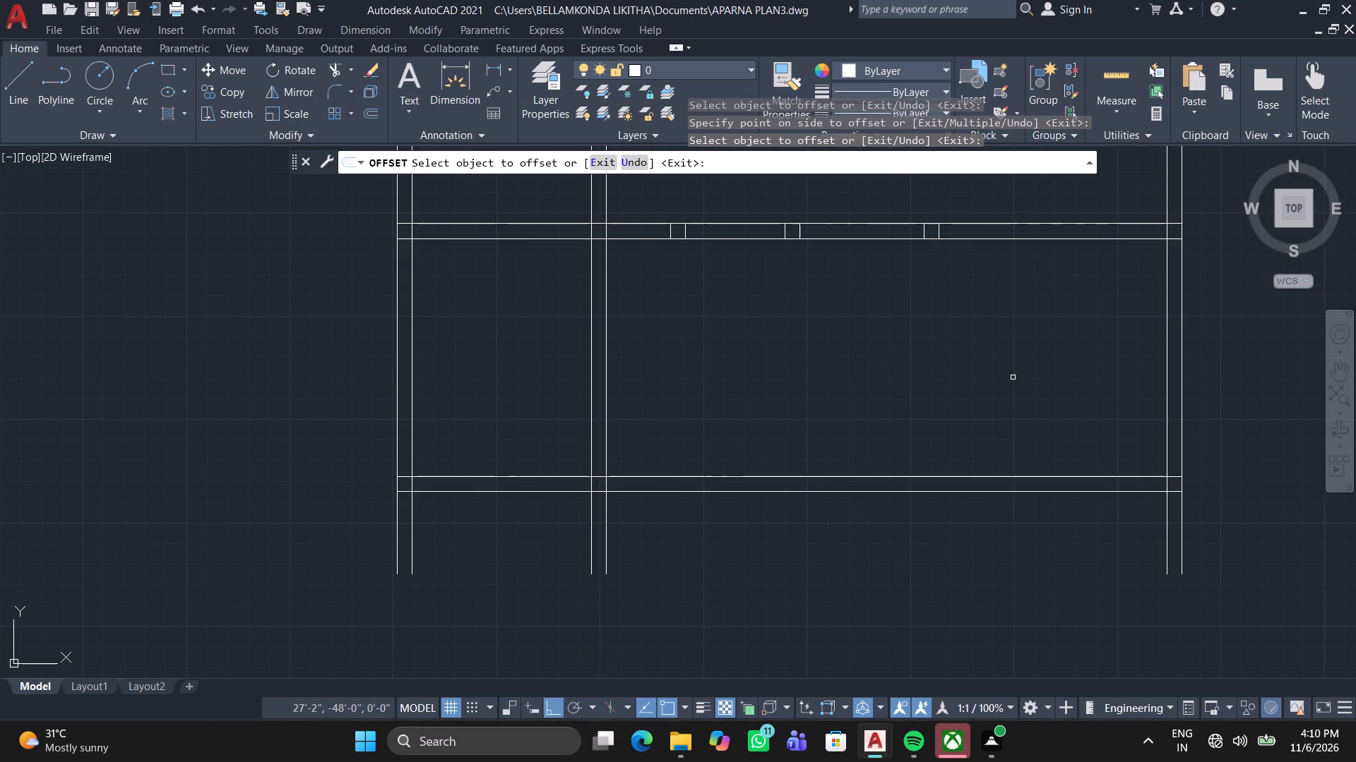
middle_drag(1007, 385, 719, 531)
scroll(1007, 385, down, 1)
scroll(718, 531, down, 1)
middle_drag(718, 515, 710, 365)
scroll(714, 368, up, 2)
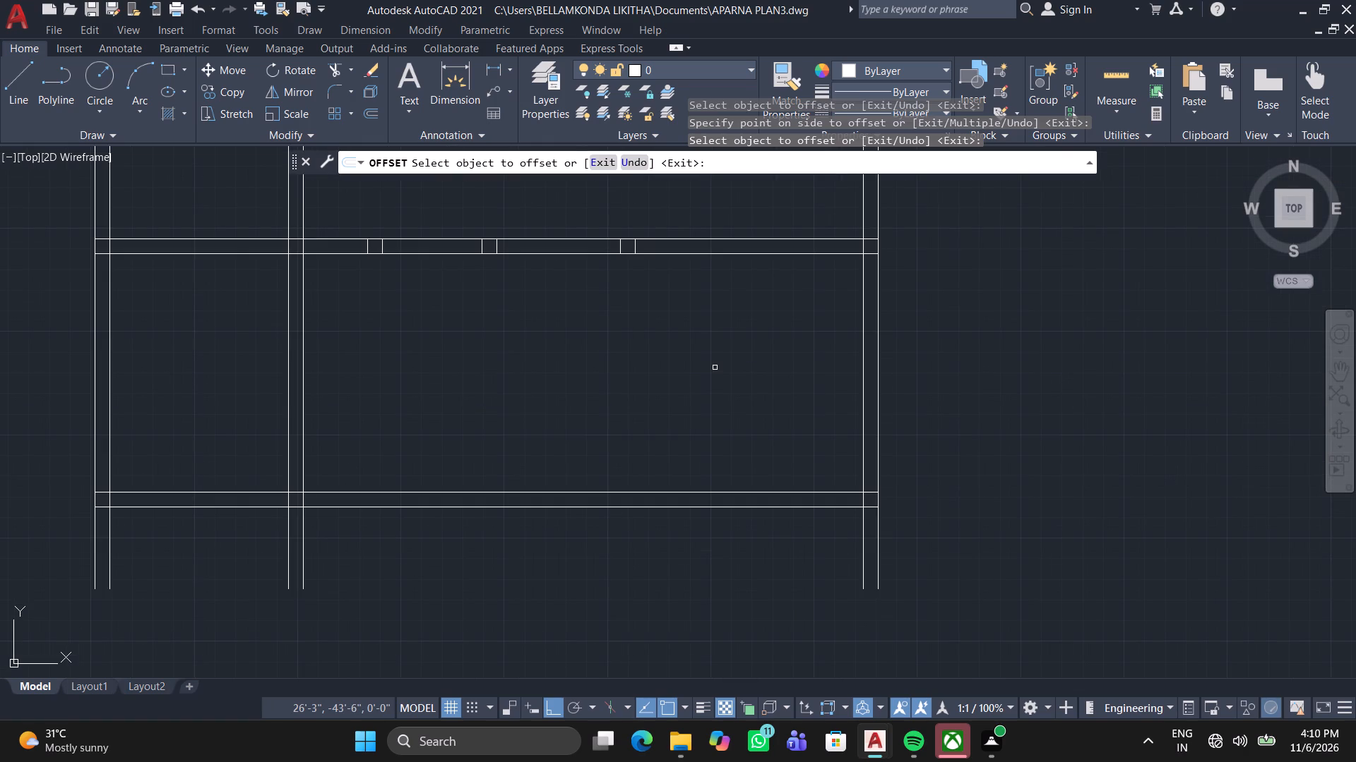
key(space)
key(space)
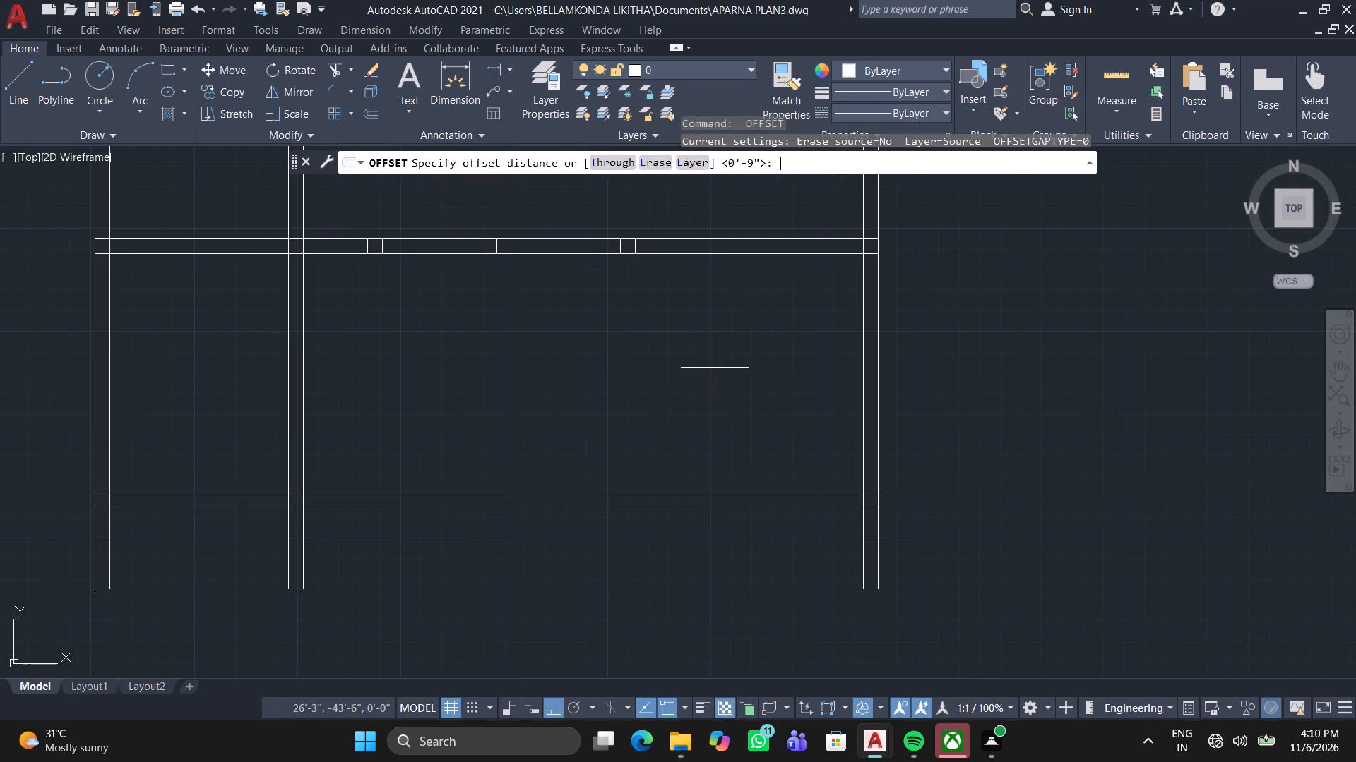
key(5)
key(apostrophe)
key(Return)
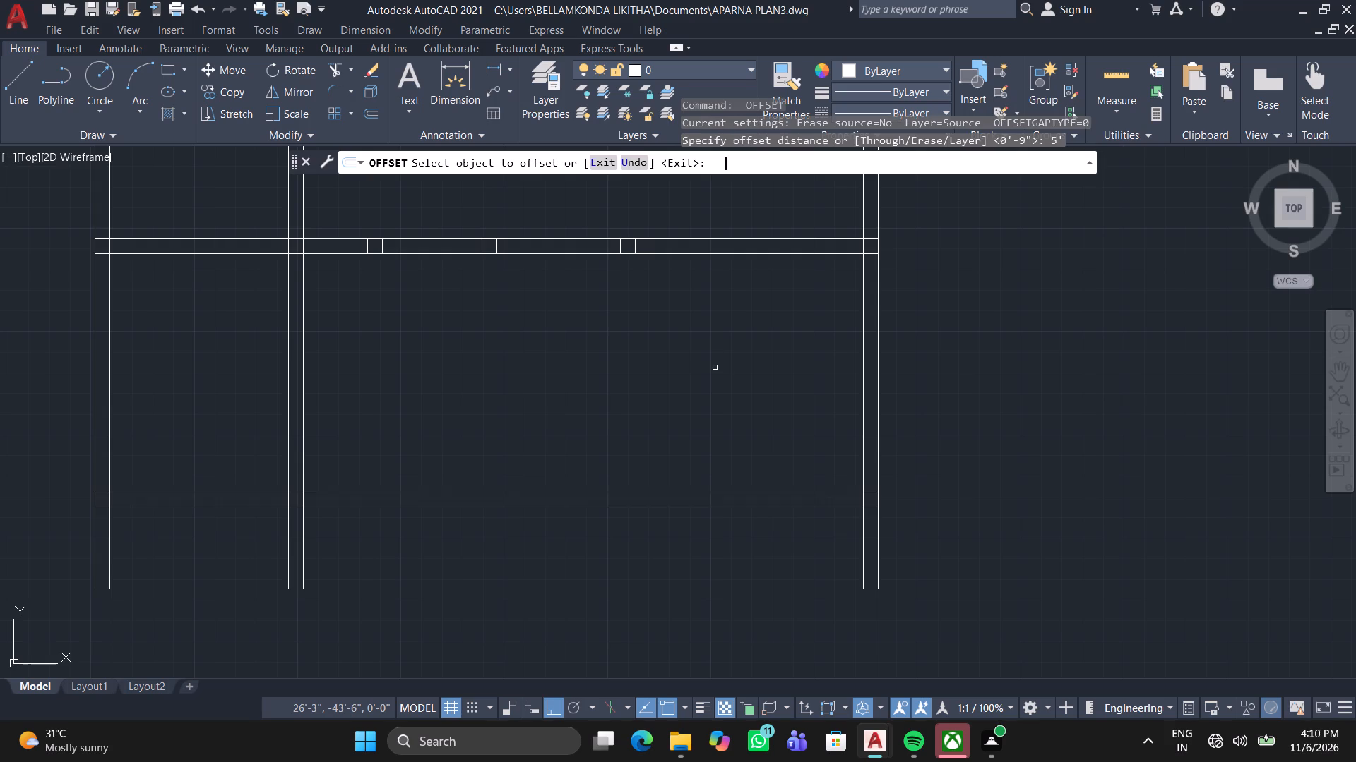
click(862, 336)
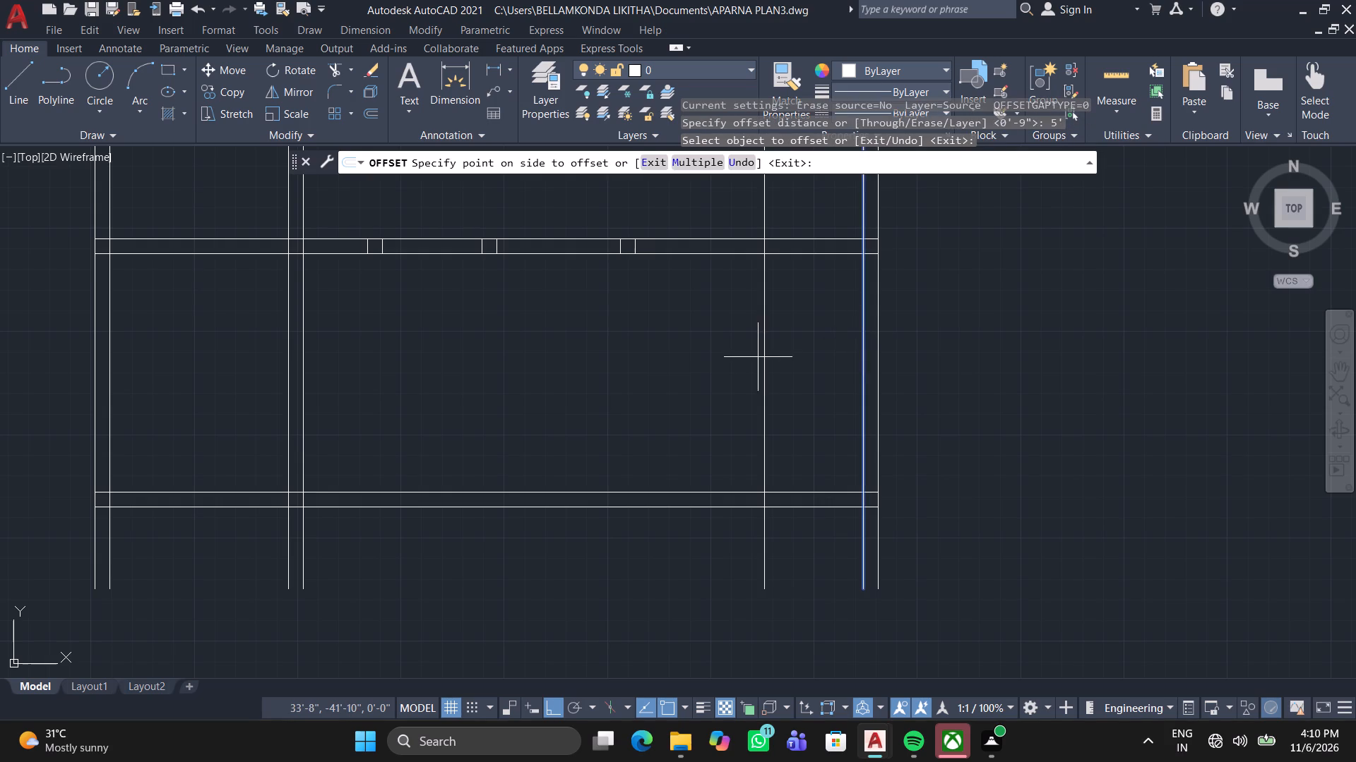
click(740, 358)
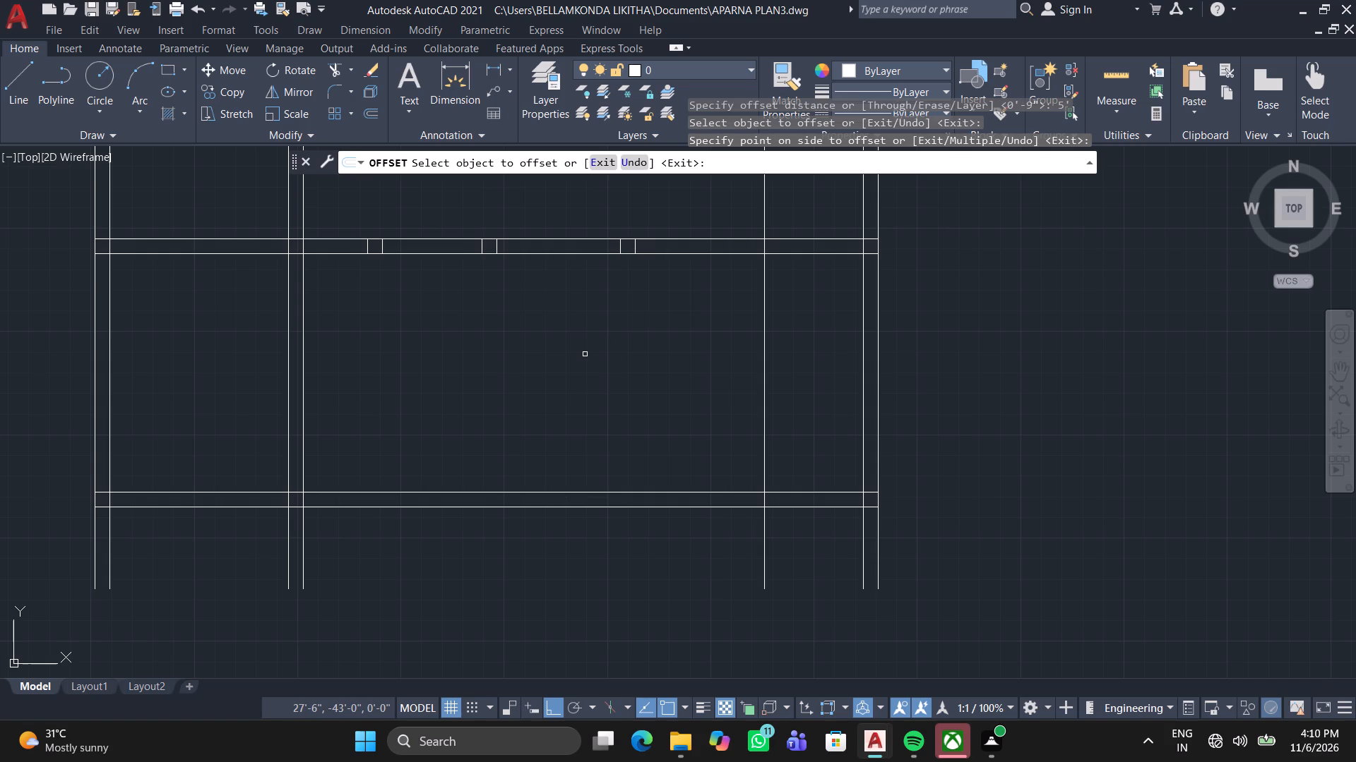
key(space)
Offset the right-hand line of the left interior vertical wall 10' to the right.
key(space)
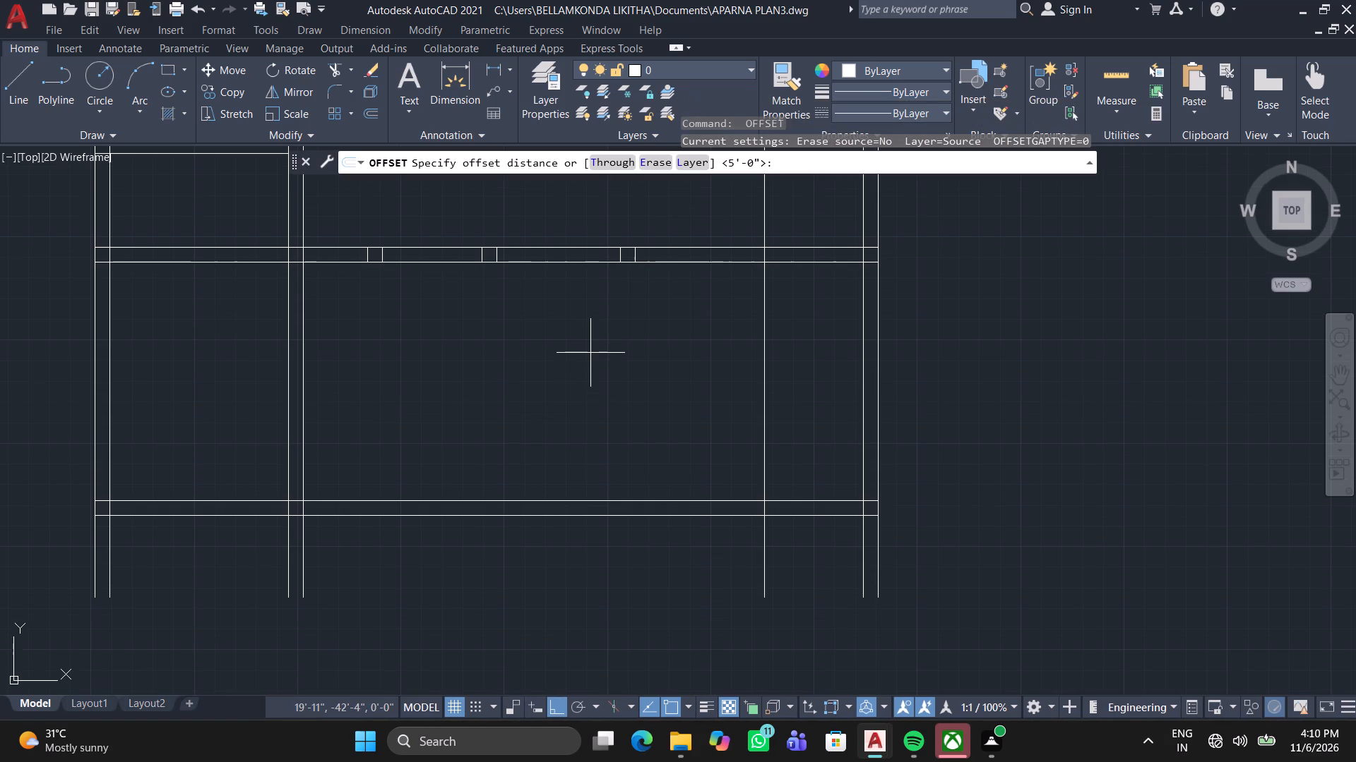
text(10)
key(apostrophe)
key(Return)
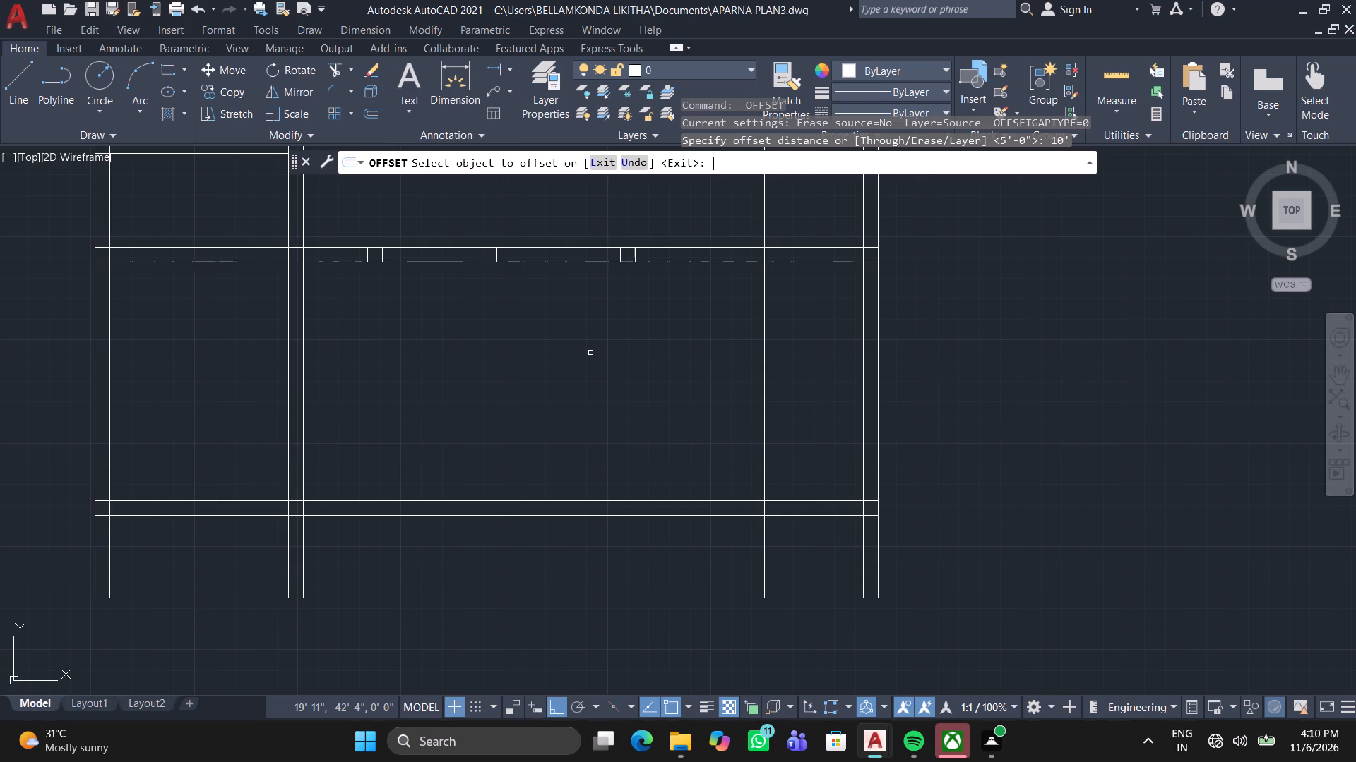
click(303, 421)
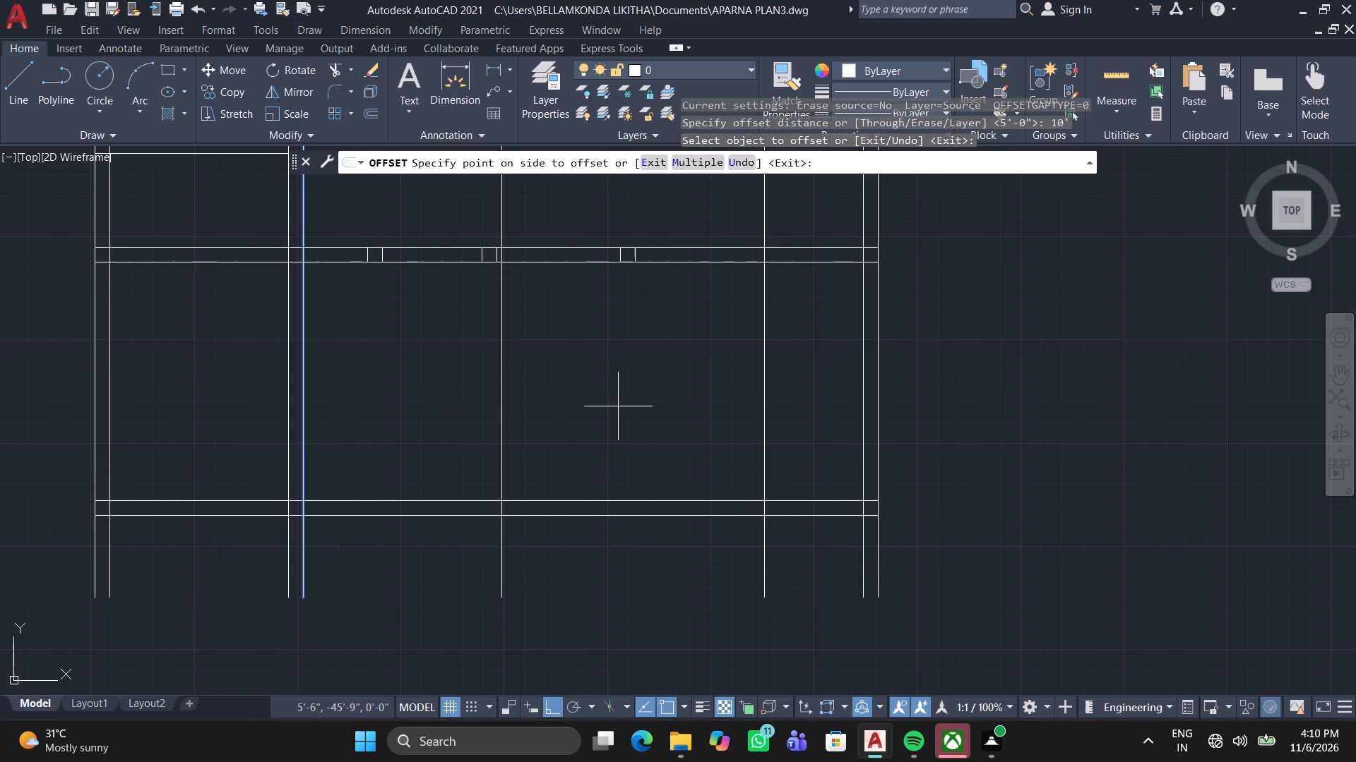
click(618, 406)
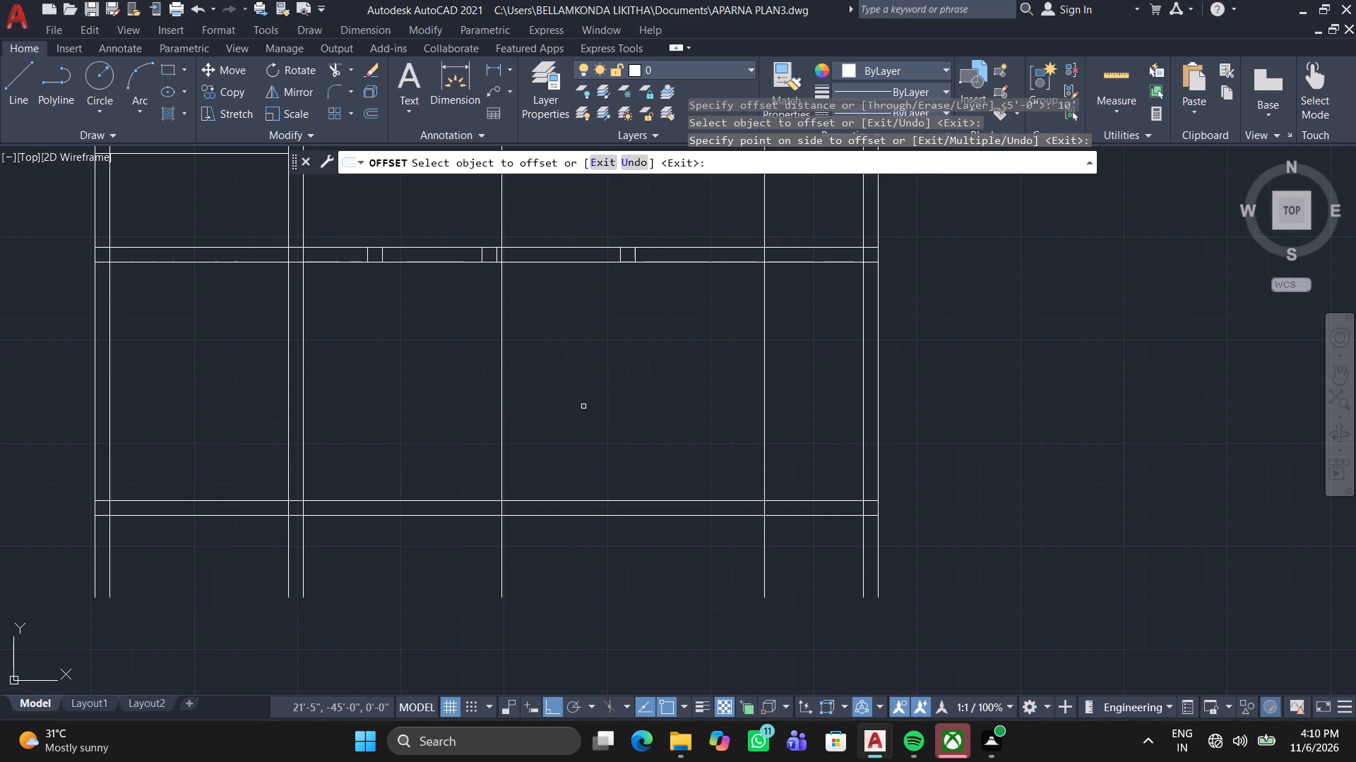
key(space)
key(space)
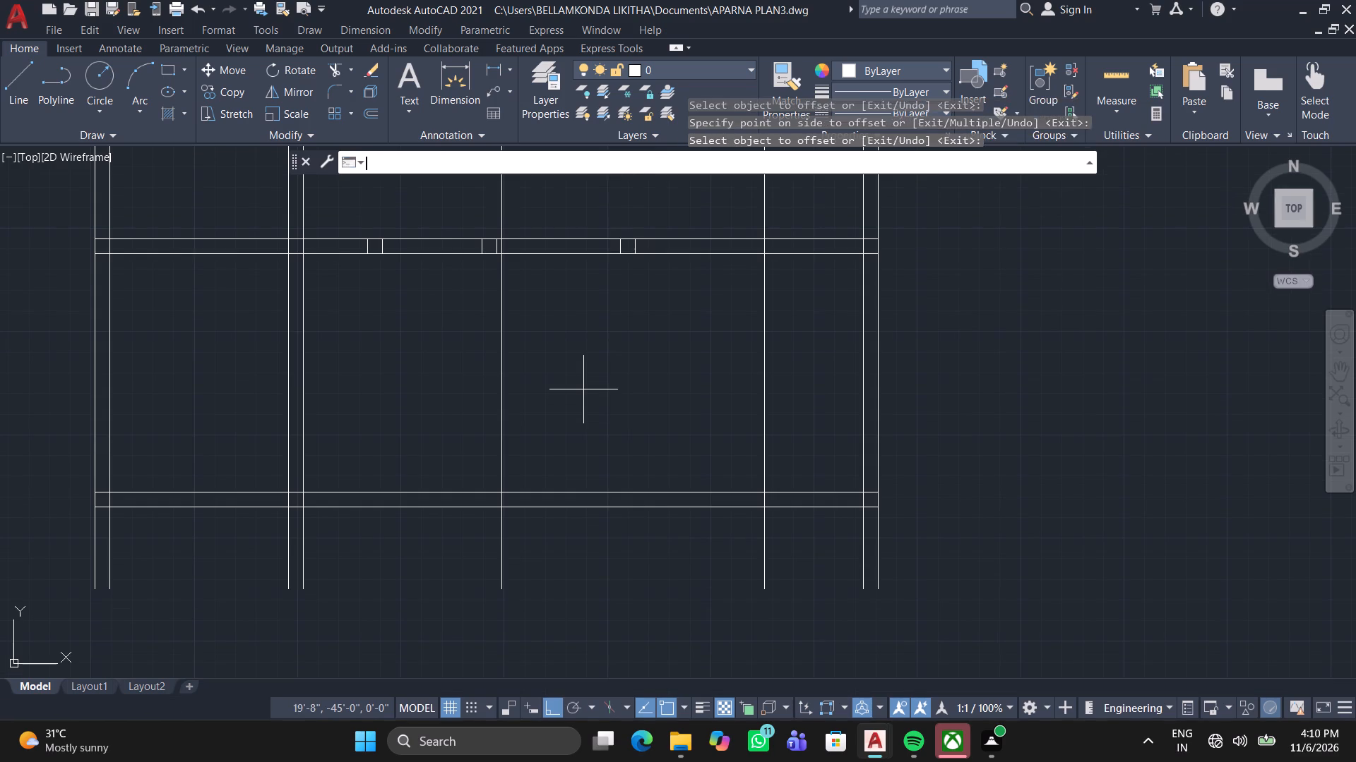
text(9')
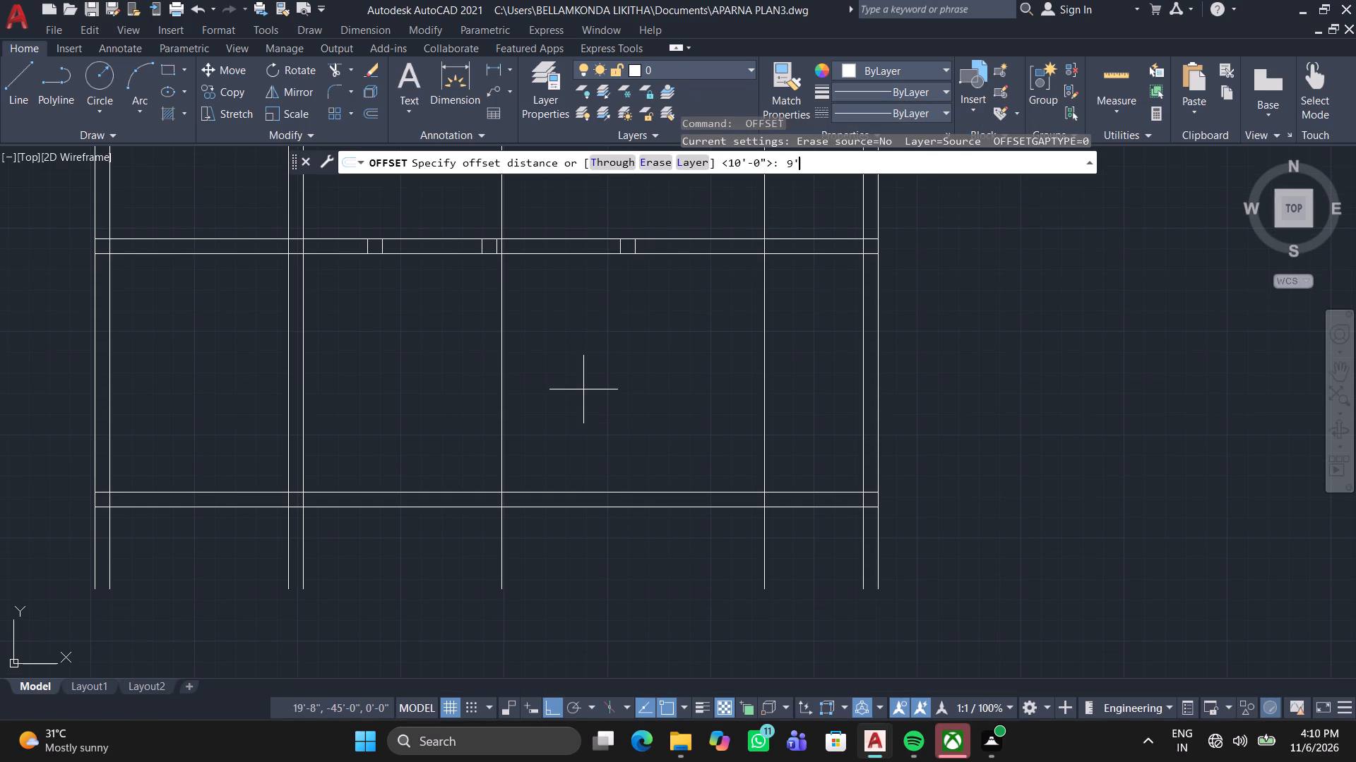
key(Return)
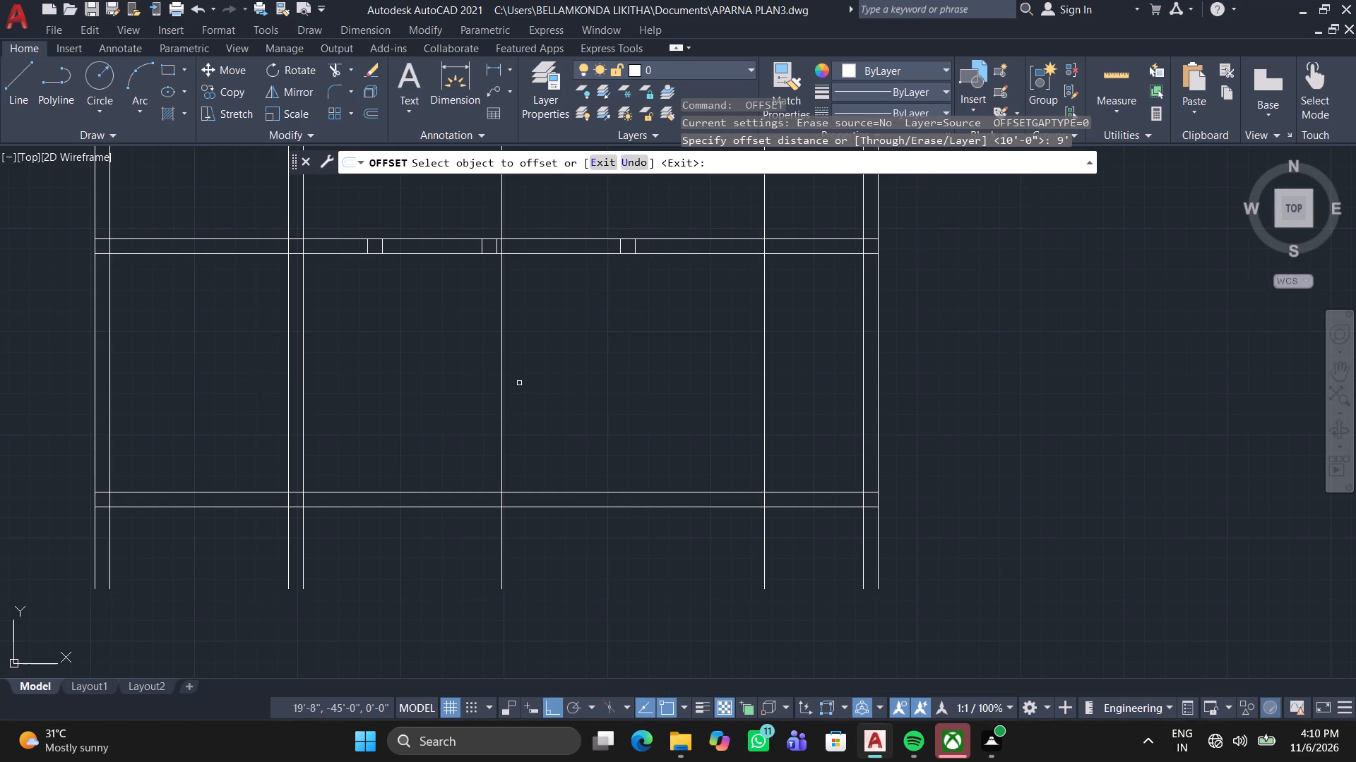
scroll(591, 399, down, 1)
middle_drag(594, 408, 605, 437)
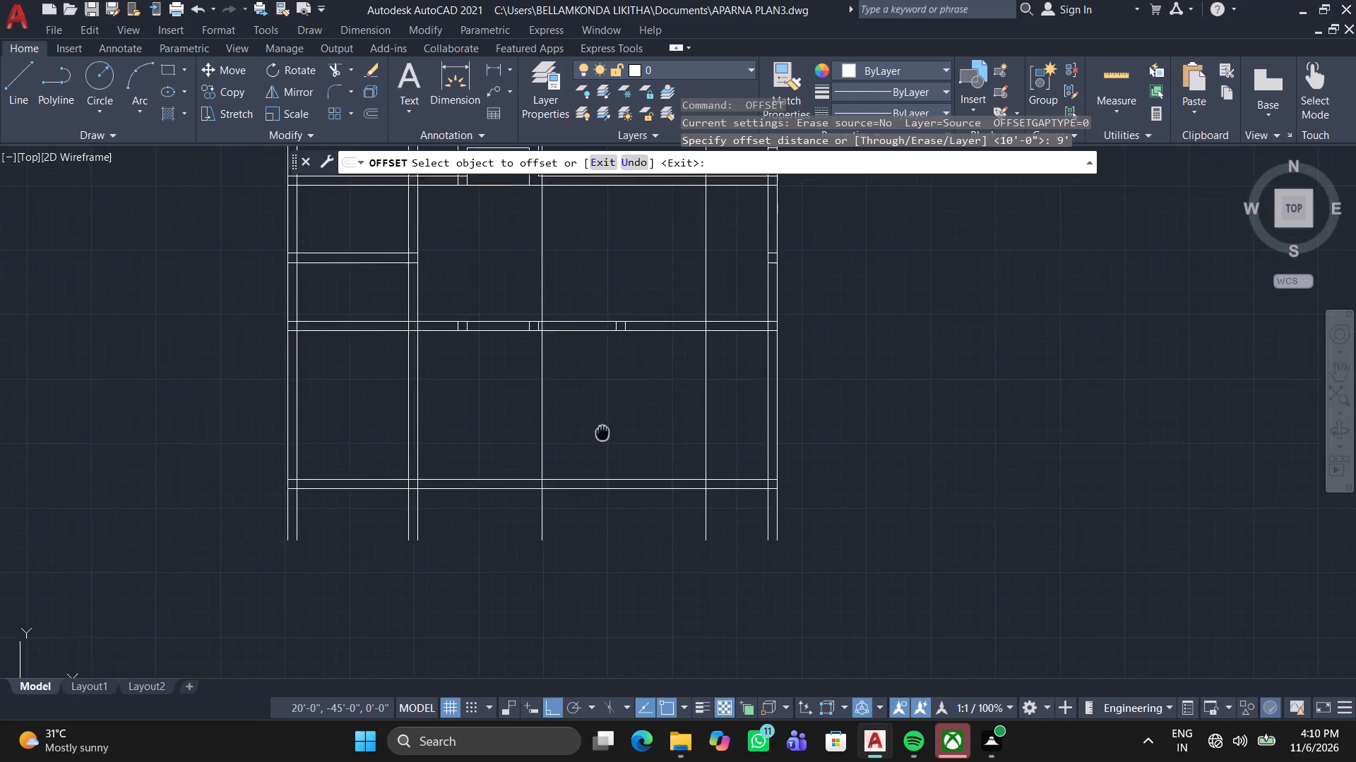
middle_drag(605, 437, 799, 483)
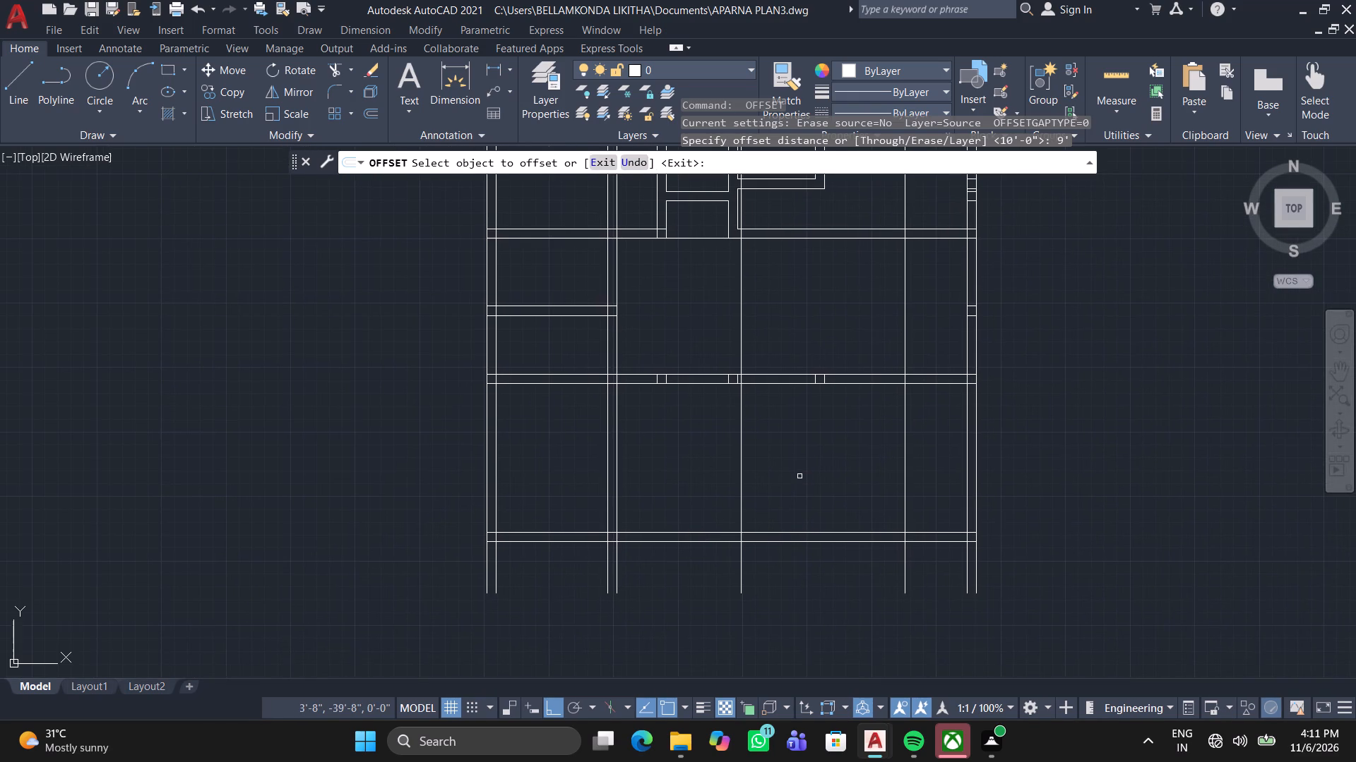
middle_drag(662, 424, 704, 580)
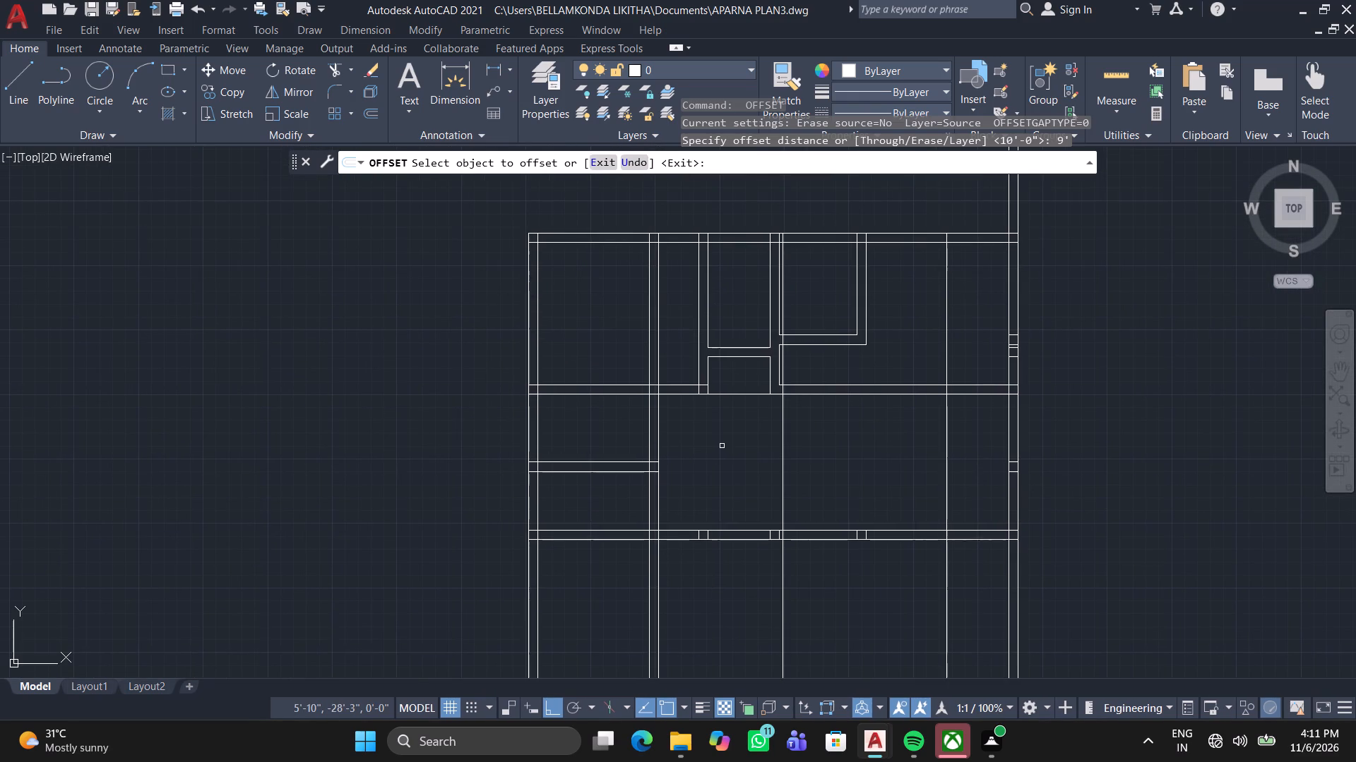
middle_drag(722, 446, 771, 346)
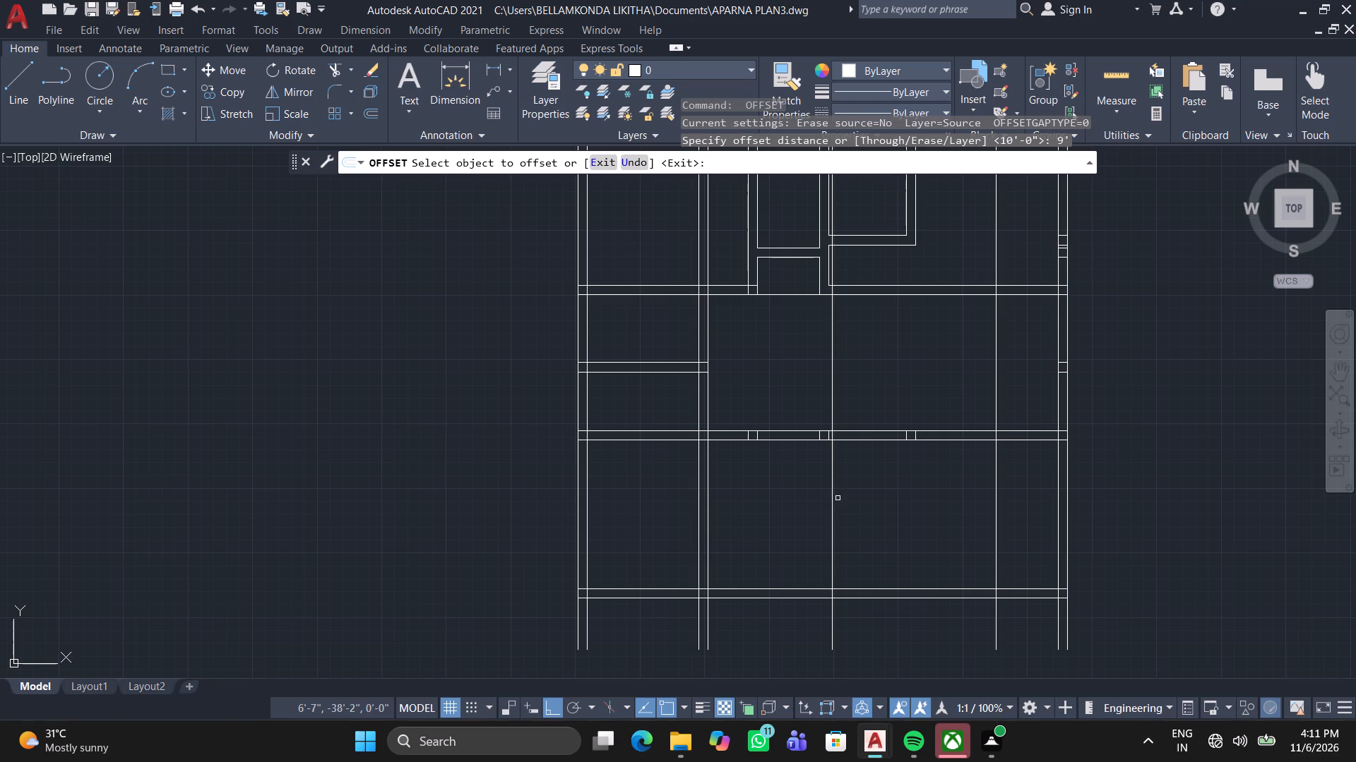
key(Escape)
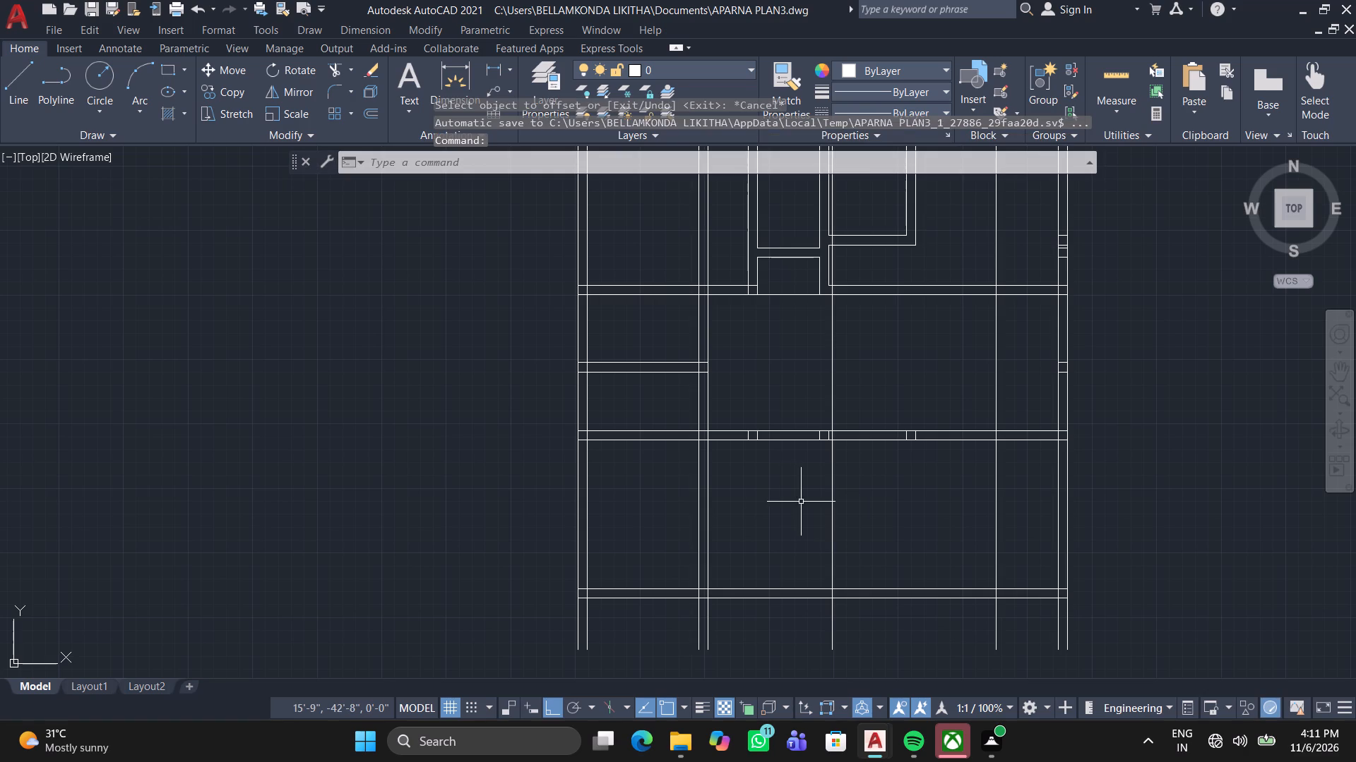
Trim the left interior wall's lines above the middle cross wall, and all interior vertical lines crossing the bottom room.
click(762, 480)
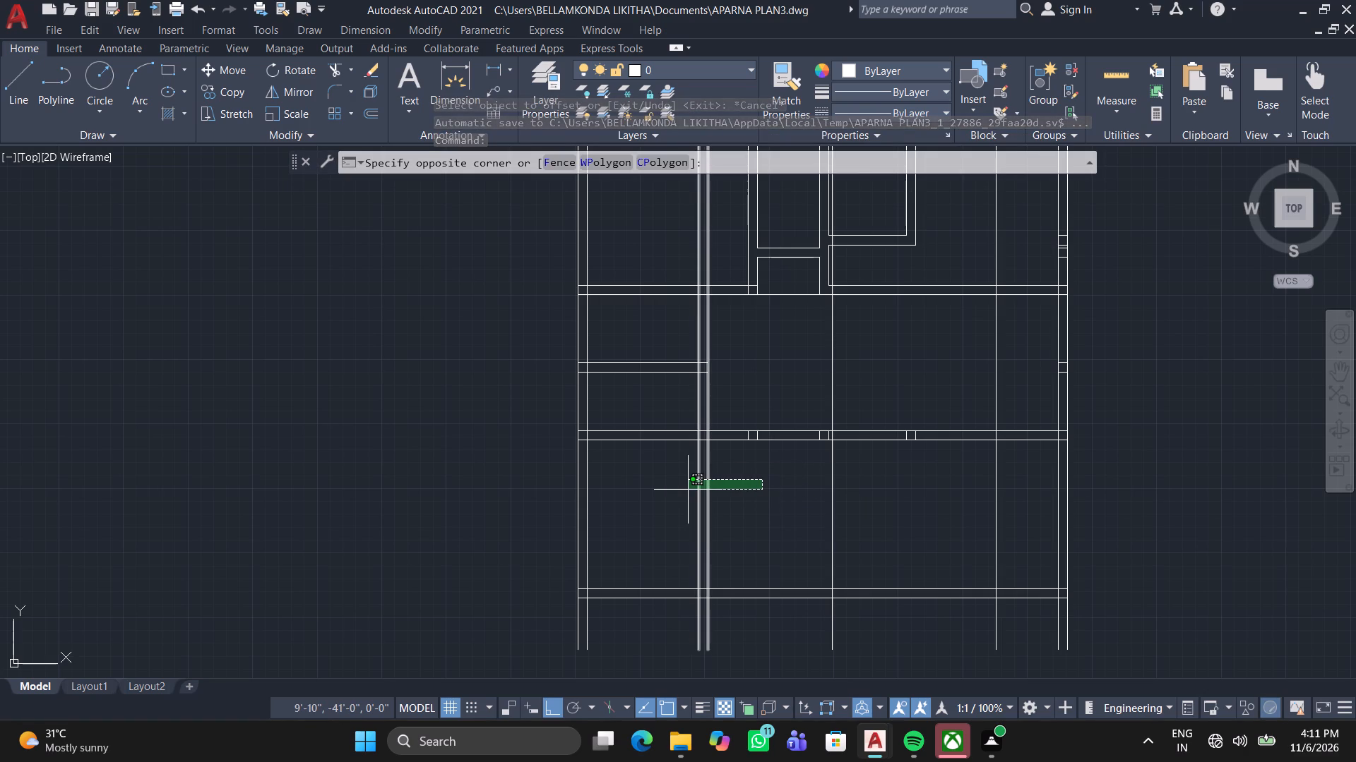
key(Escape)
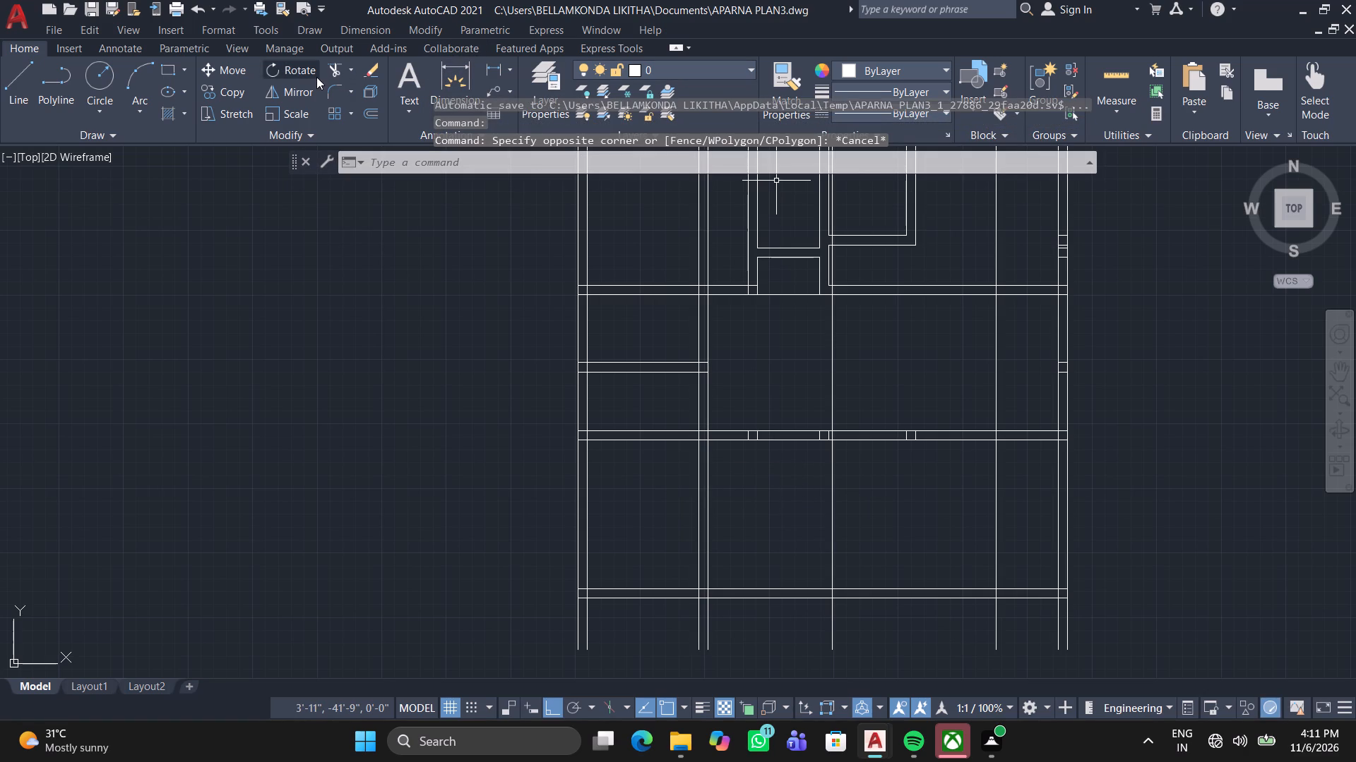
click(334, 73)
click(740, 240)
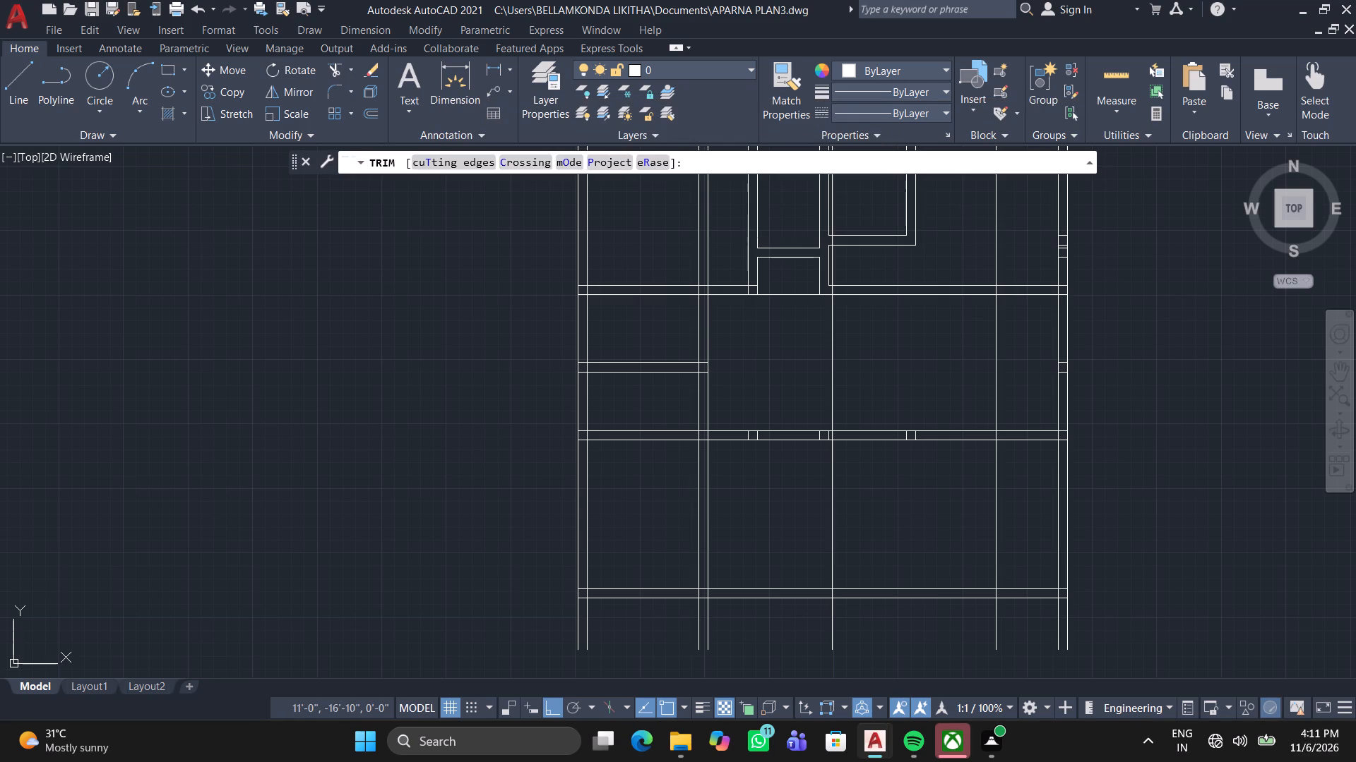
click(651, 235)
click(665, 529)
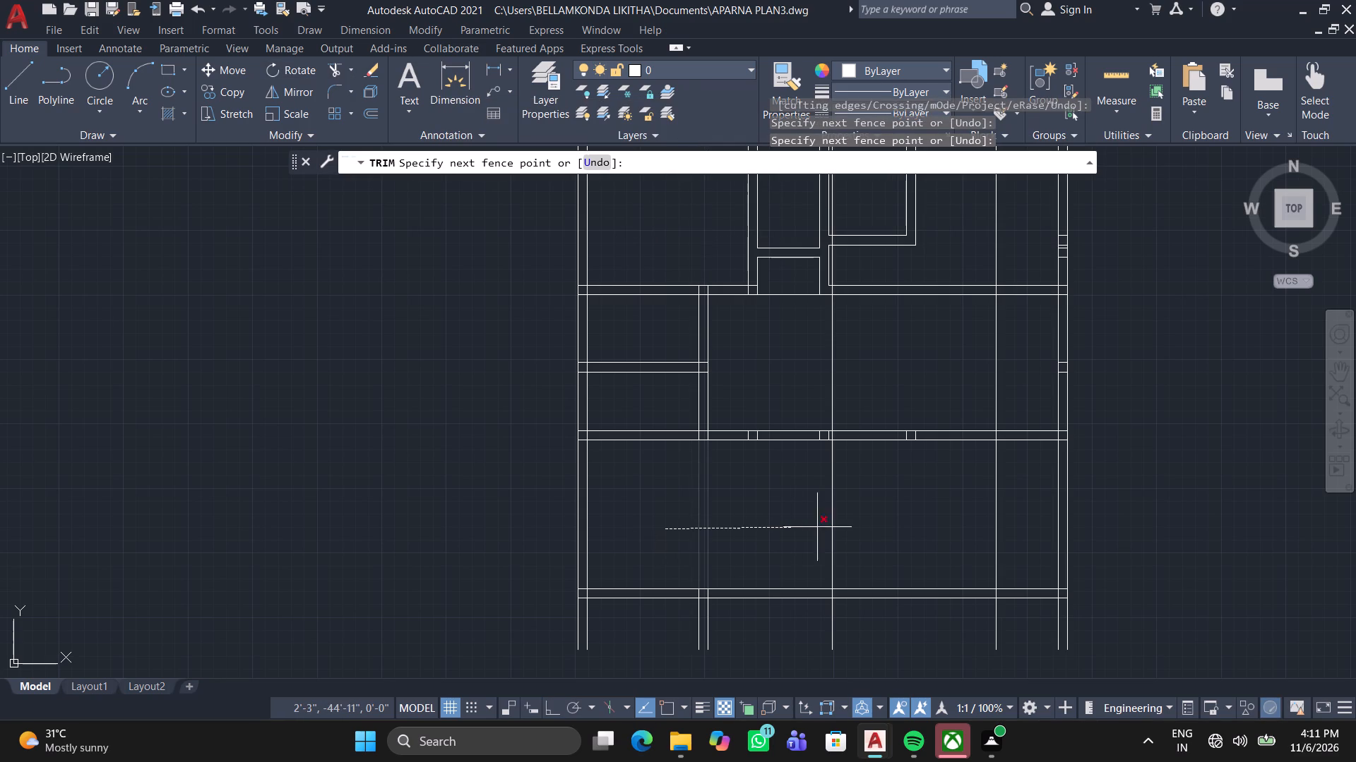
click(886, 527)
Trim the ends of the left outer wall, left interior wall and single interior vertical line projecting below the bottom wall.
scroll(823, 530, down, 1)
middle_drag(824, 536, 853, 498)
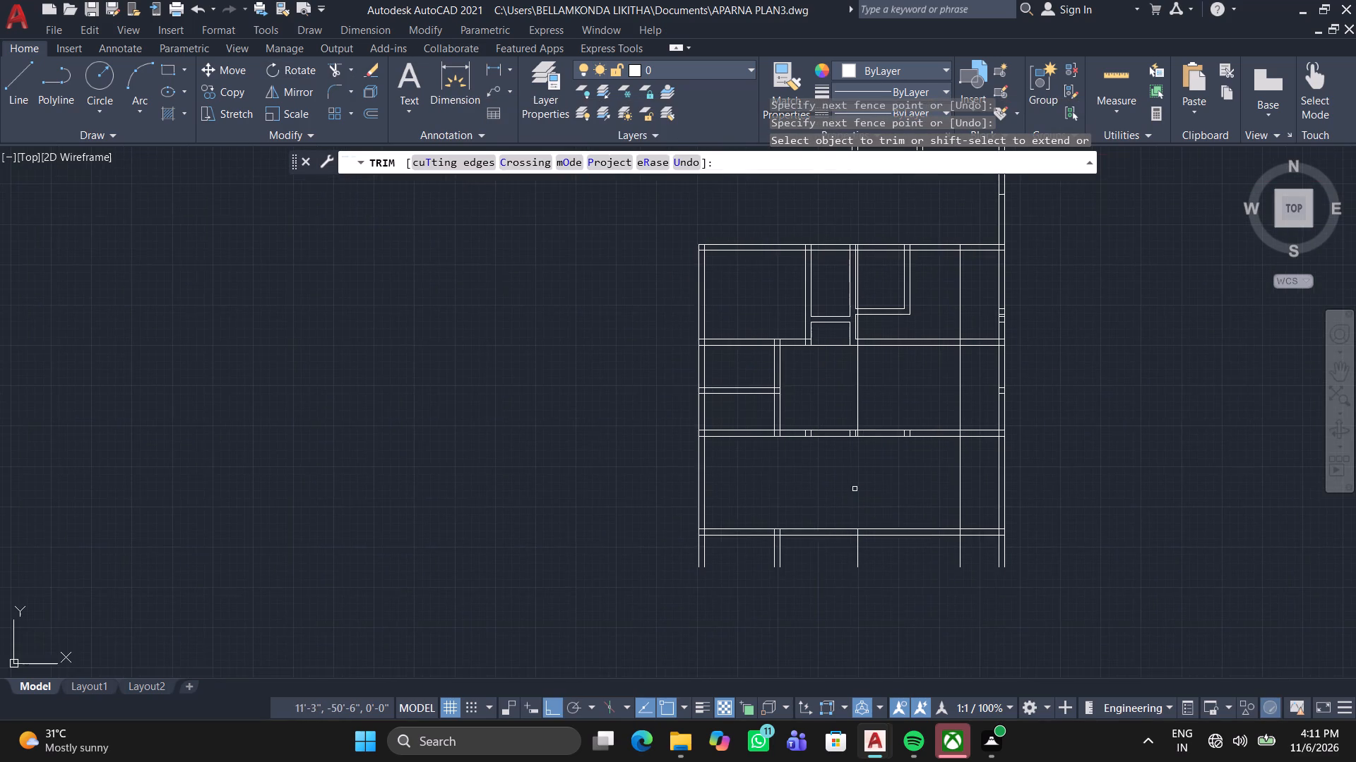
scroll(794, 559, up, 2)
middle_drag(806, 531, 890, 399)
click(612, 428)
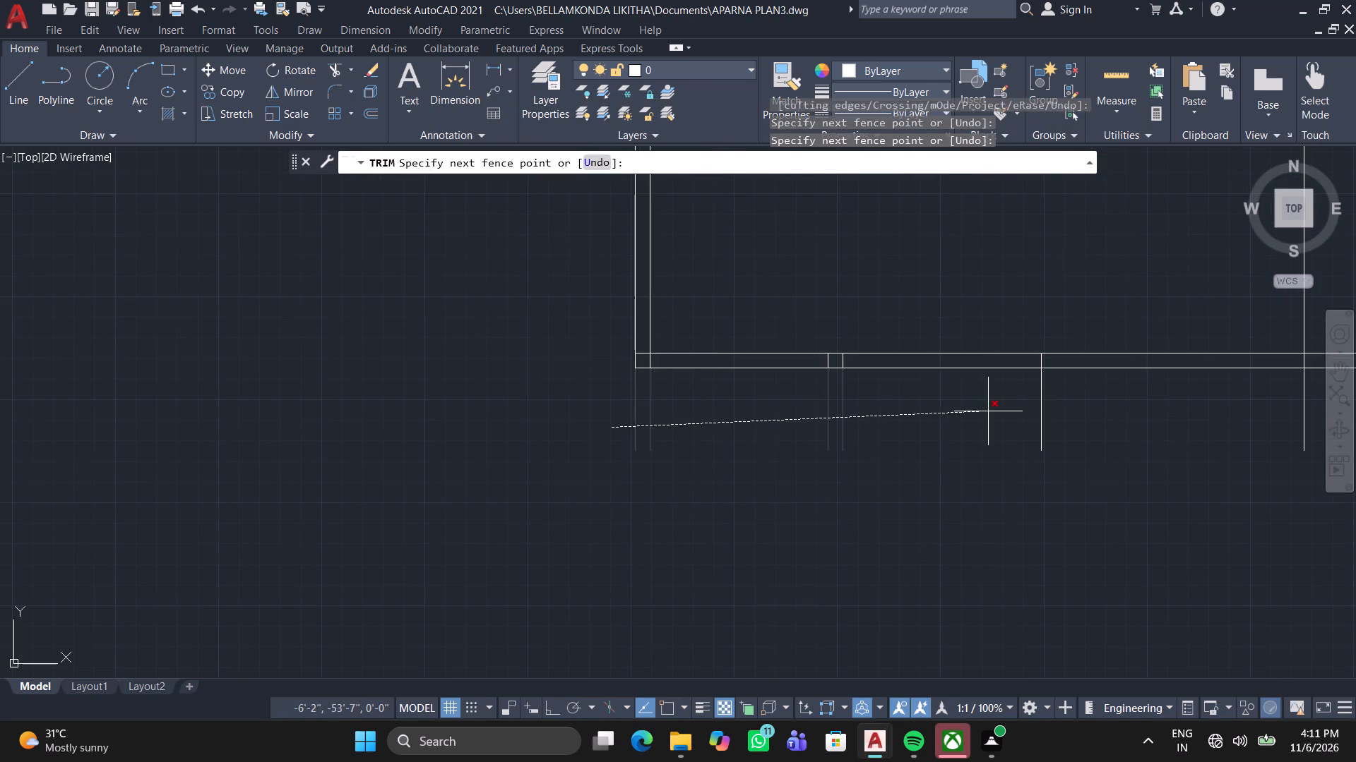
click(1117, 411)
Trim the left outer wall's inner line where it crosses the thickness of the lowest cross wall.
middle_drag(1049, 445, 1004, 591)
scroll(1004, 591, down, 1)
scroll(841, 426, up, 1)
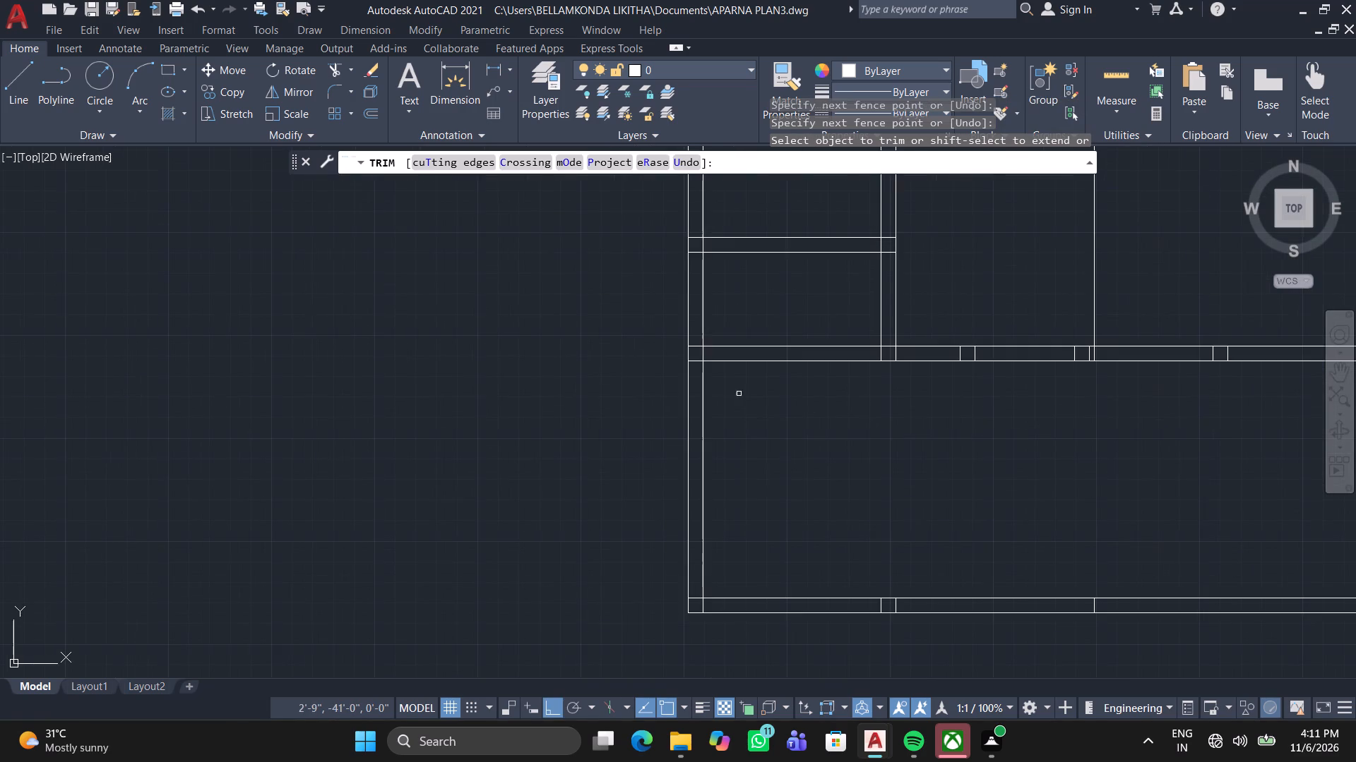
middle_drag(725, 392, 749, 457)
scroll(742, 435, up, 2)
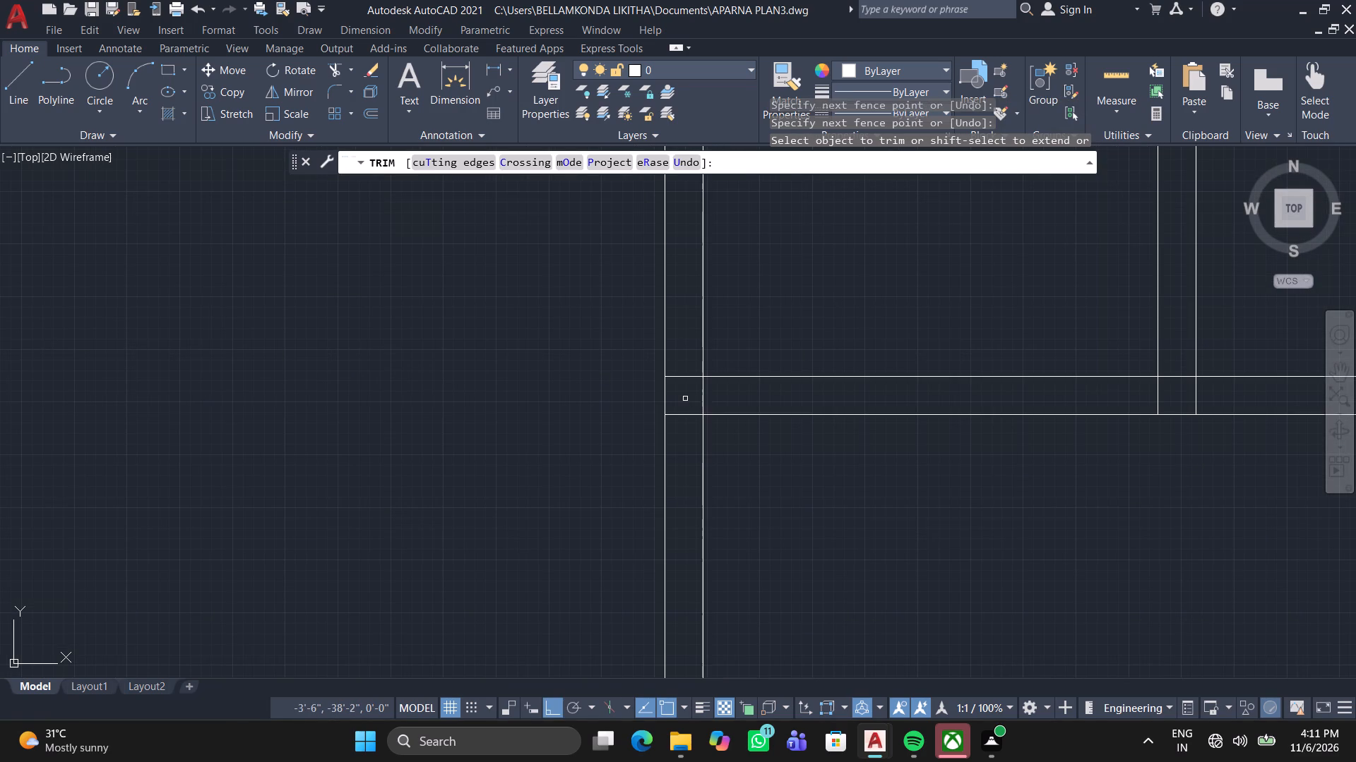
click(685, 396)
click(802, 386)
Offset the left outer wall's inner line in the bottom room 13' to the right.
scroll(794, 456, down, 1)
middle_drag(795, 459, 688, 399)
scroll(688, 398, down, 1)
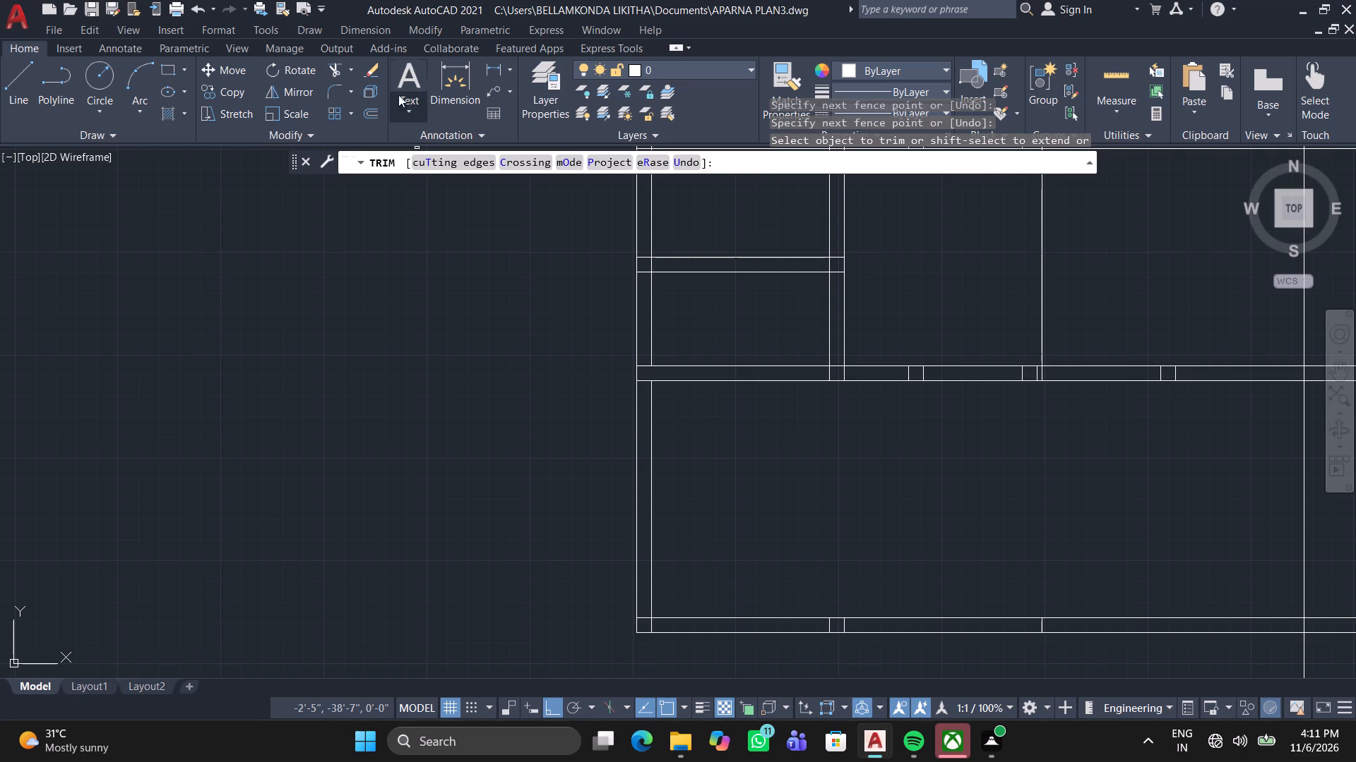
click(372, 111)
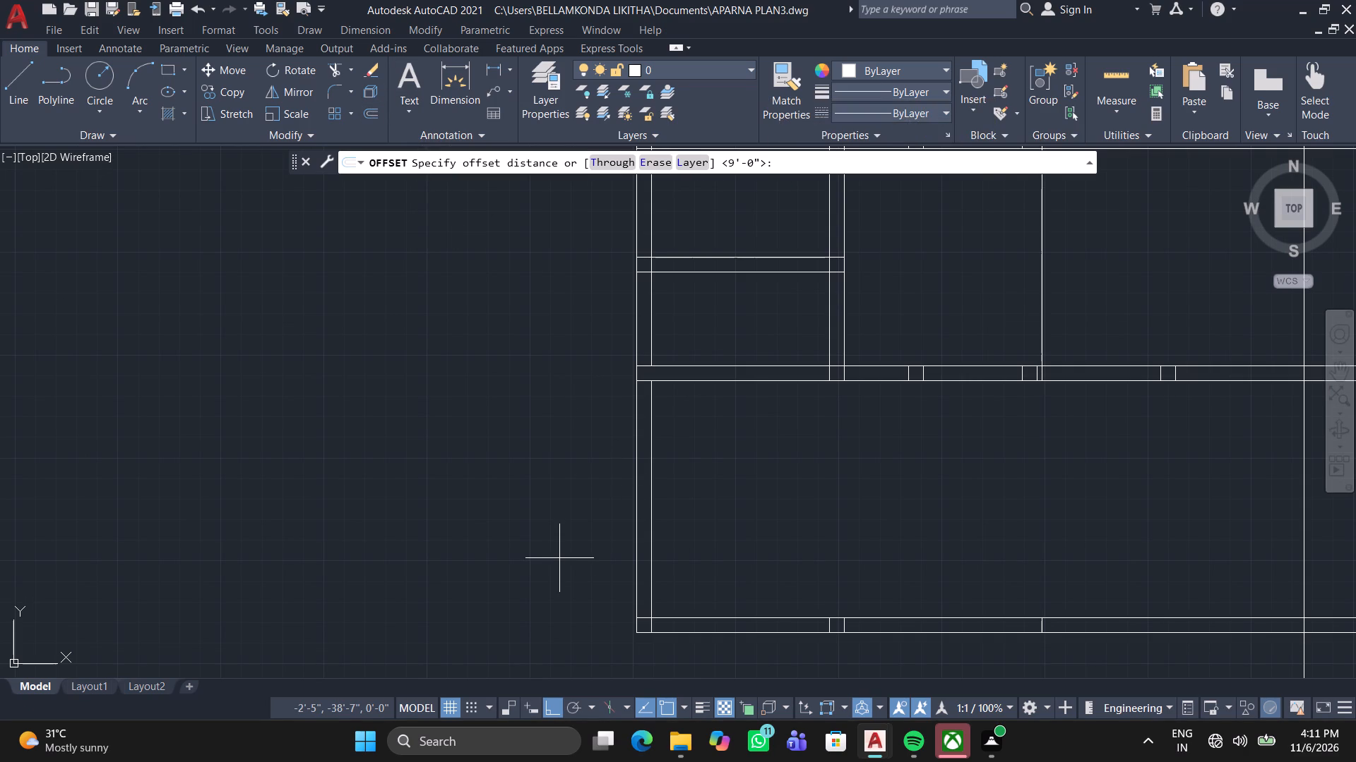
text(13)
key(apostrophe)
key(Return)
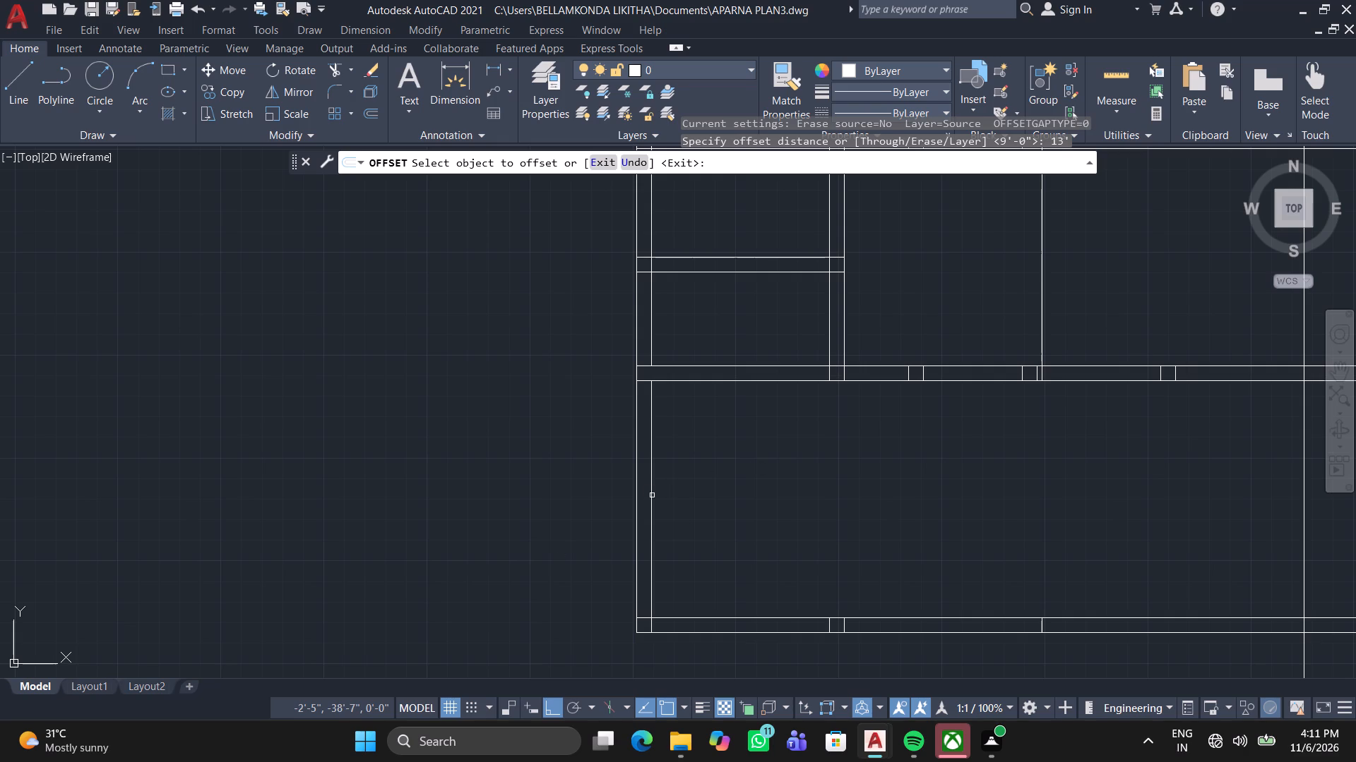
click(653, 497)
click(732, 496)
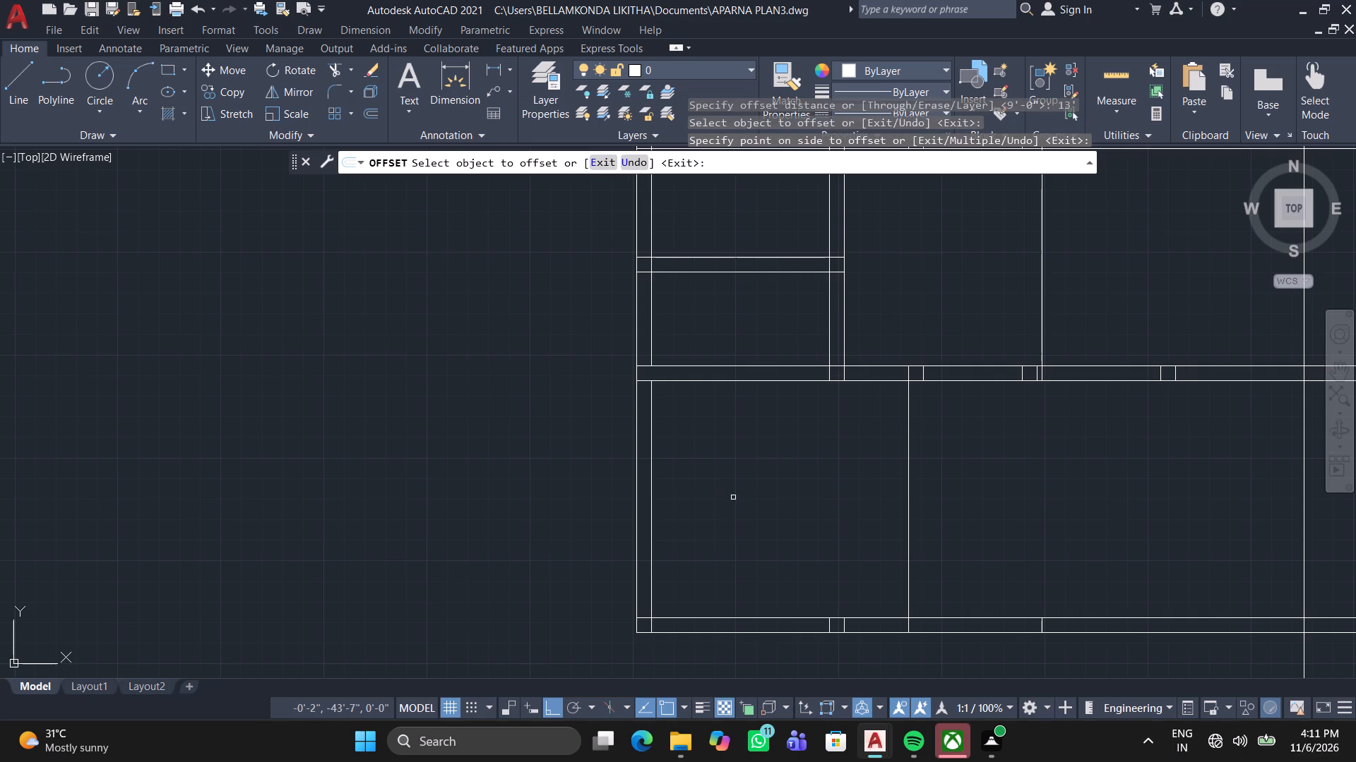
Offset the new vertical line in the bottom room 9" to the right to form the partition's thickness.
key(space)
key(space)
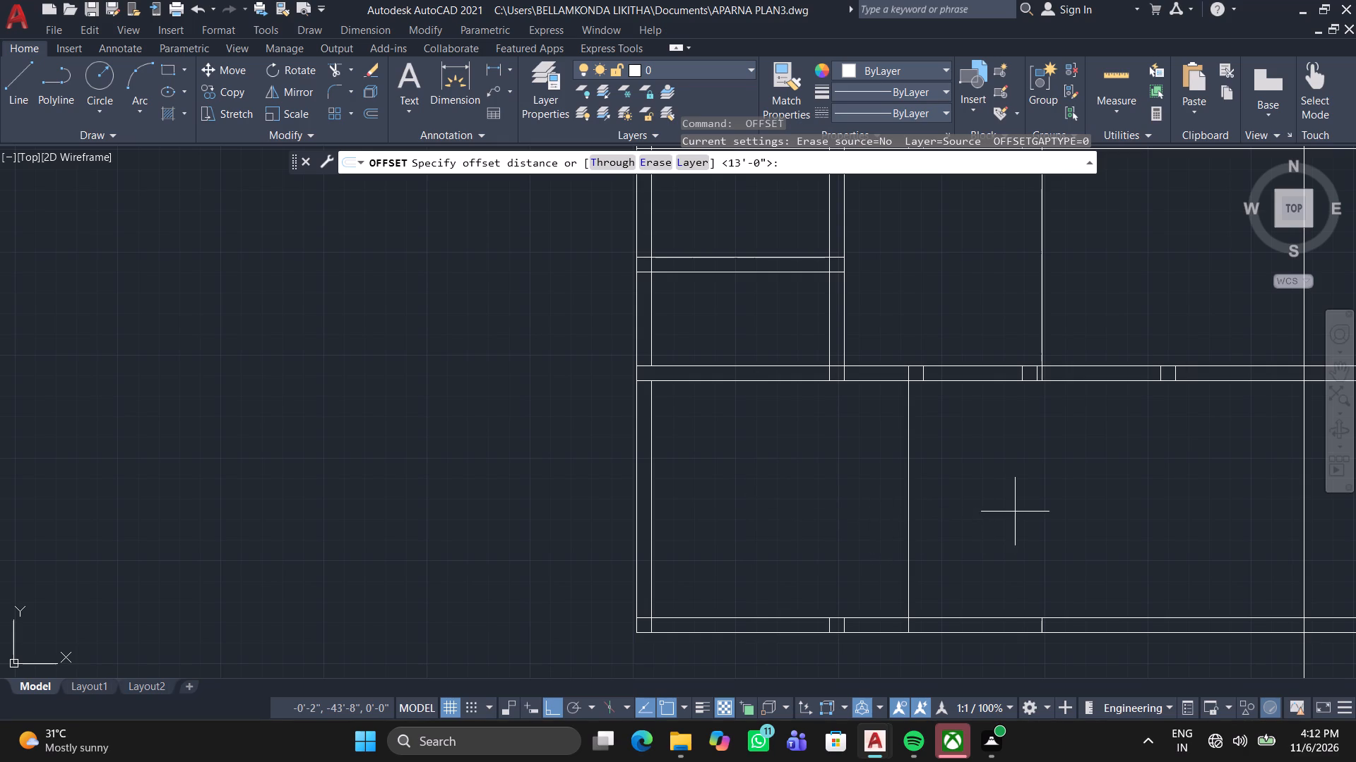
middle_drag(1018, 512, 833, 507)
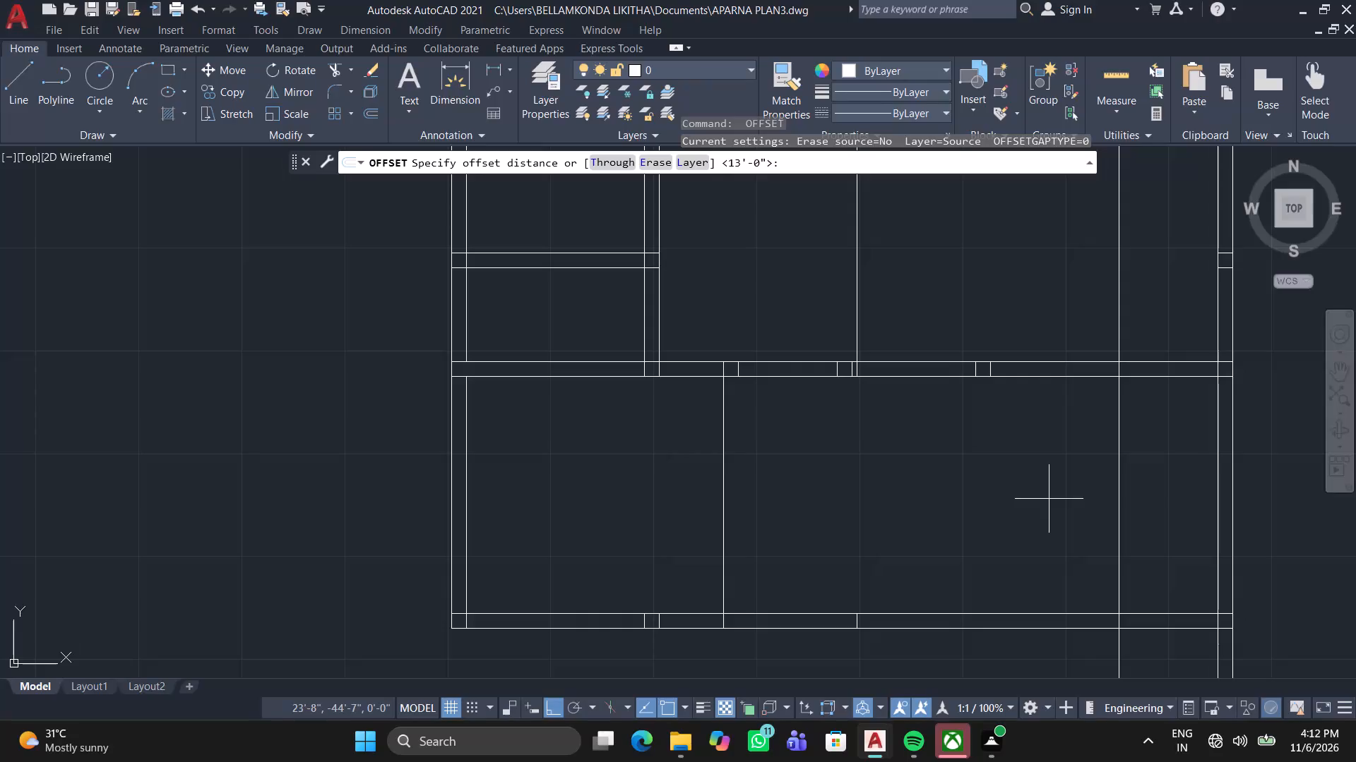
key(8)
key(BackSpace)
key(9)
key(Return)
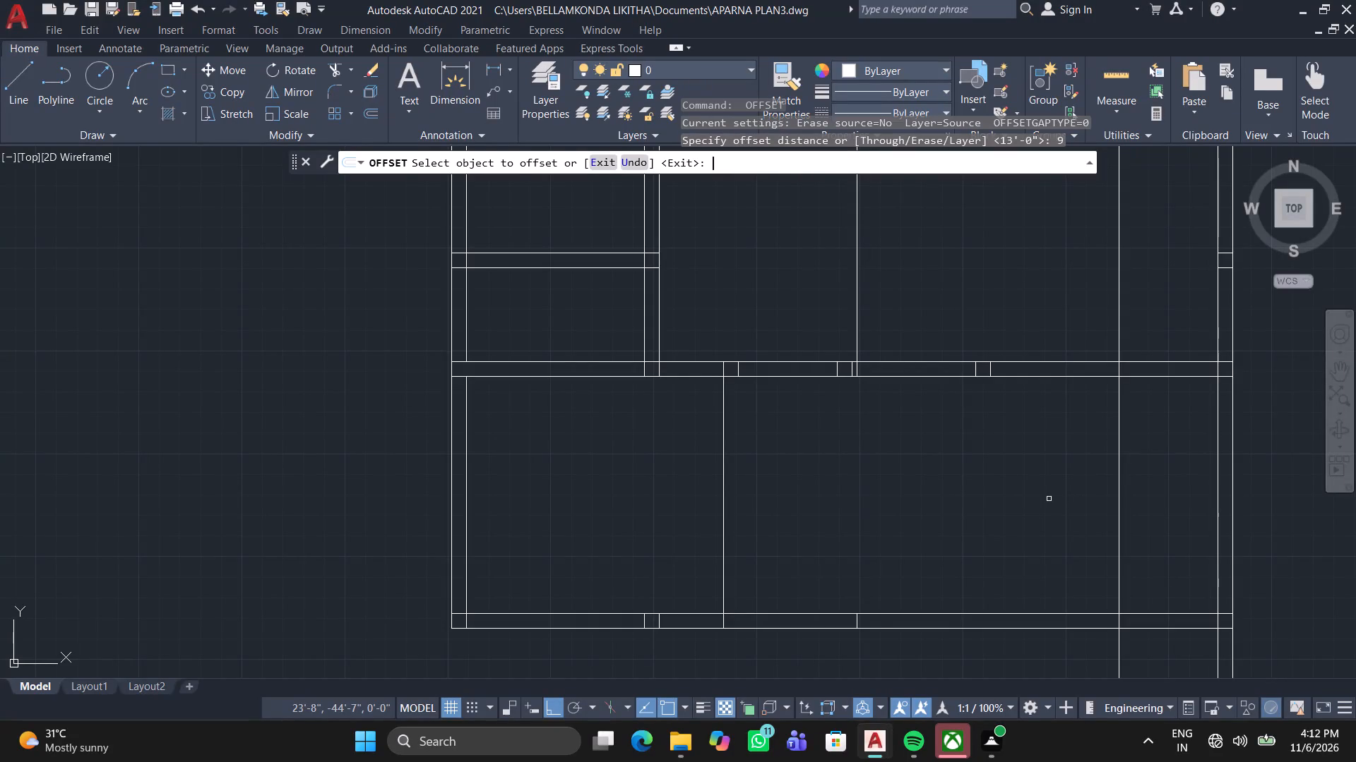
click(723, 498)
click(790, 510)
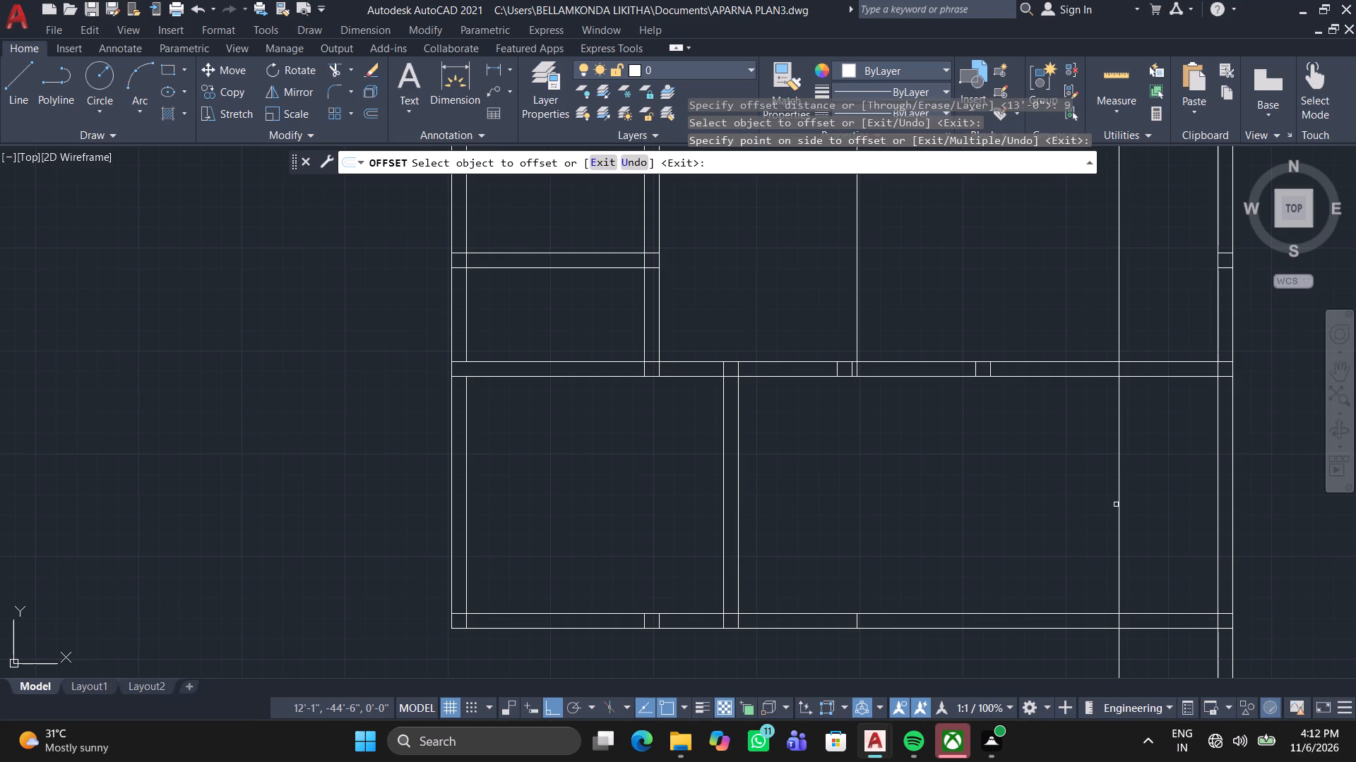
Offset the long vertical line beside the right outer wall 9" to the left to form its wall thickness.
click(1122, 502)
click(971, 514)
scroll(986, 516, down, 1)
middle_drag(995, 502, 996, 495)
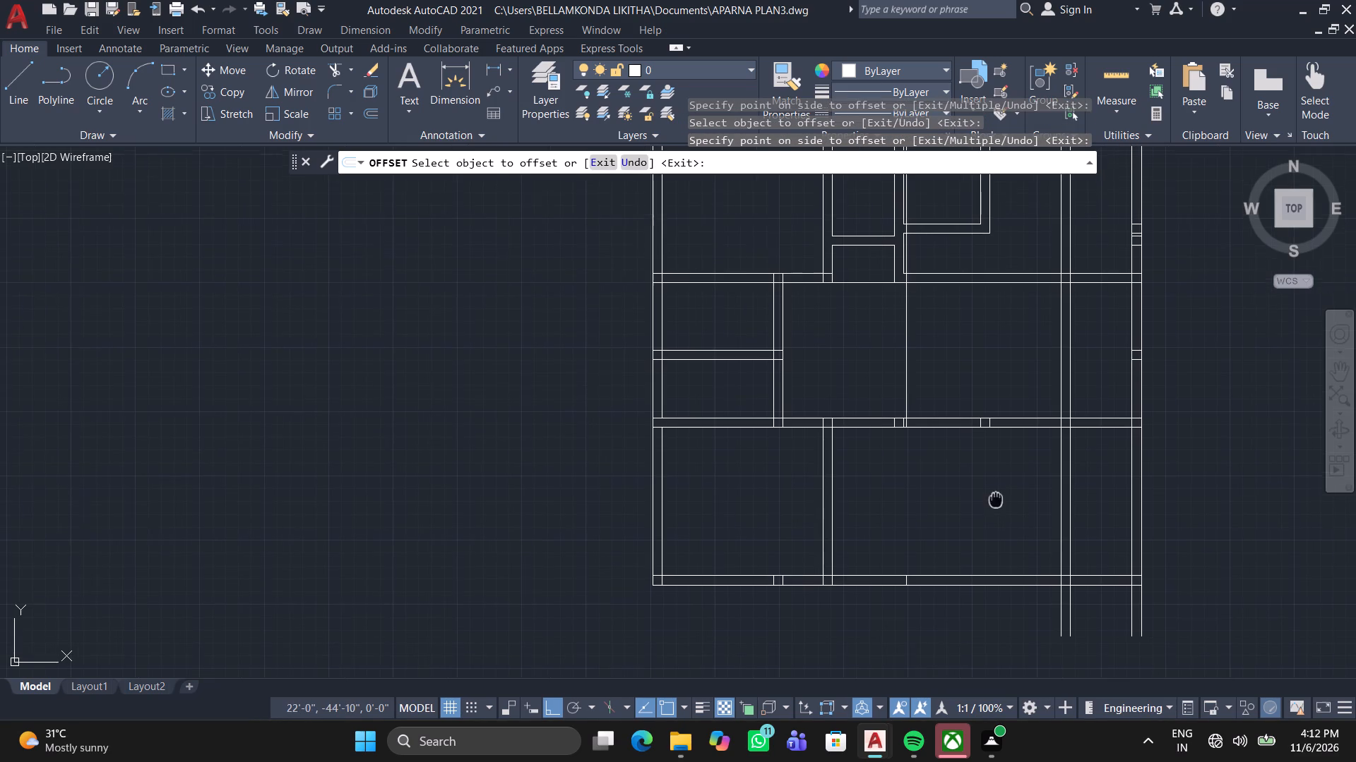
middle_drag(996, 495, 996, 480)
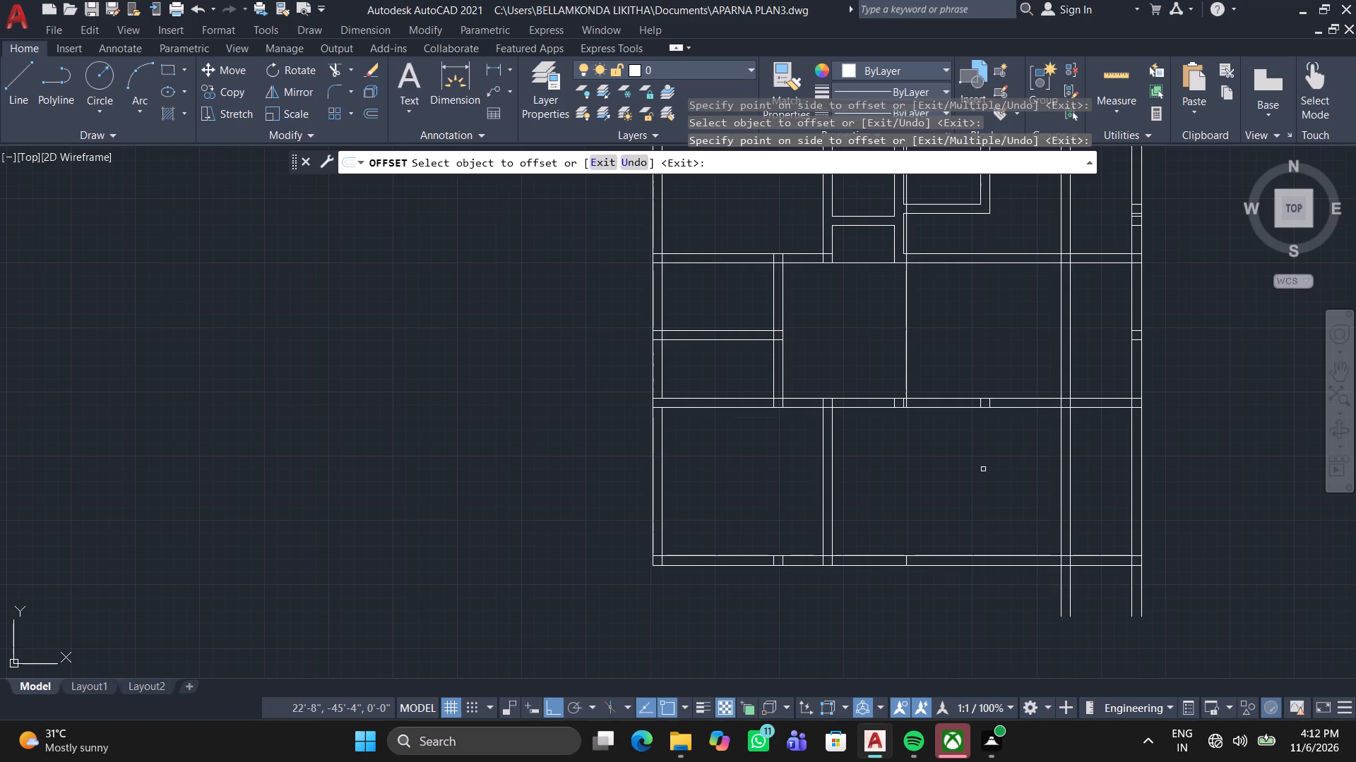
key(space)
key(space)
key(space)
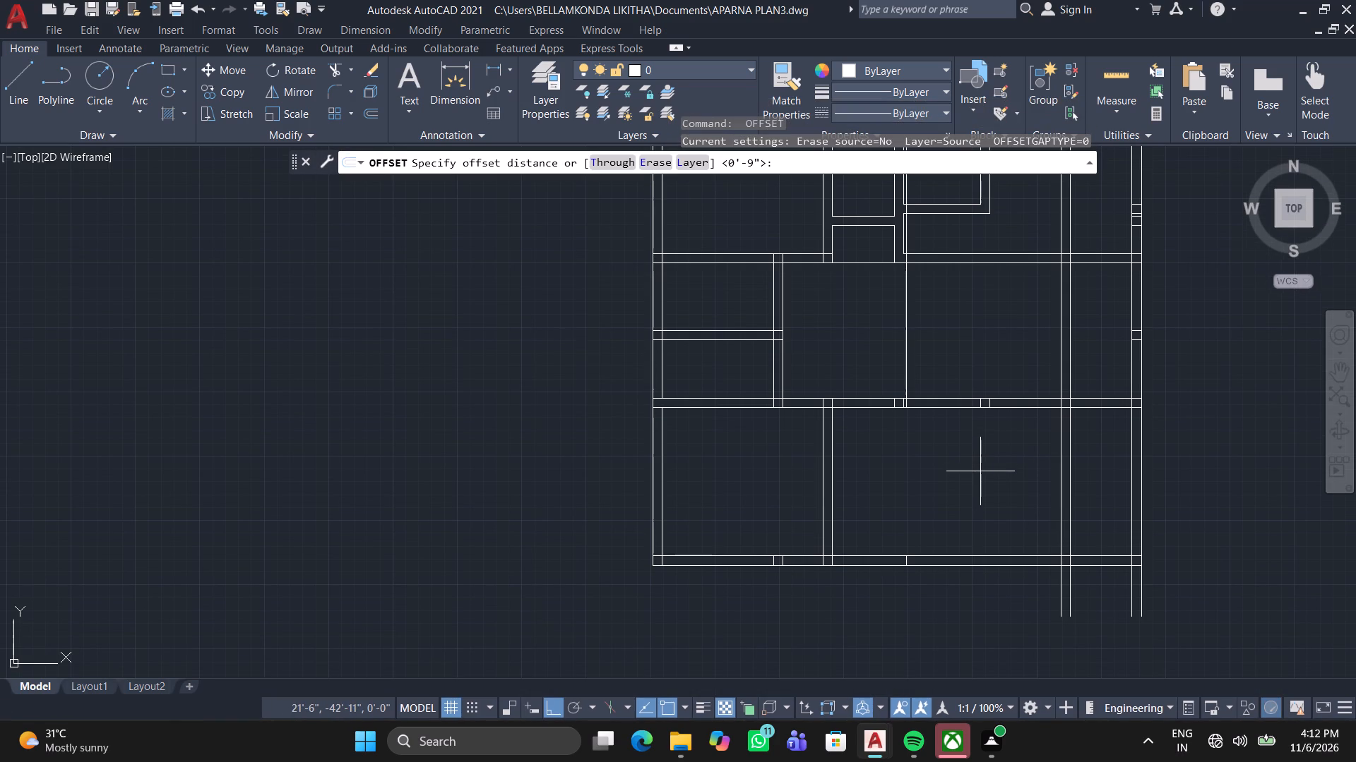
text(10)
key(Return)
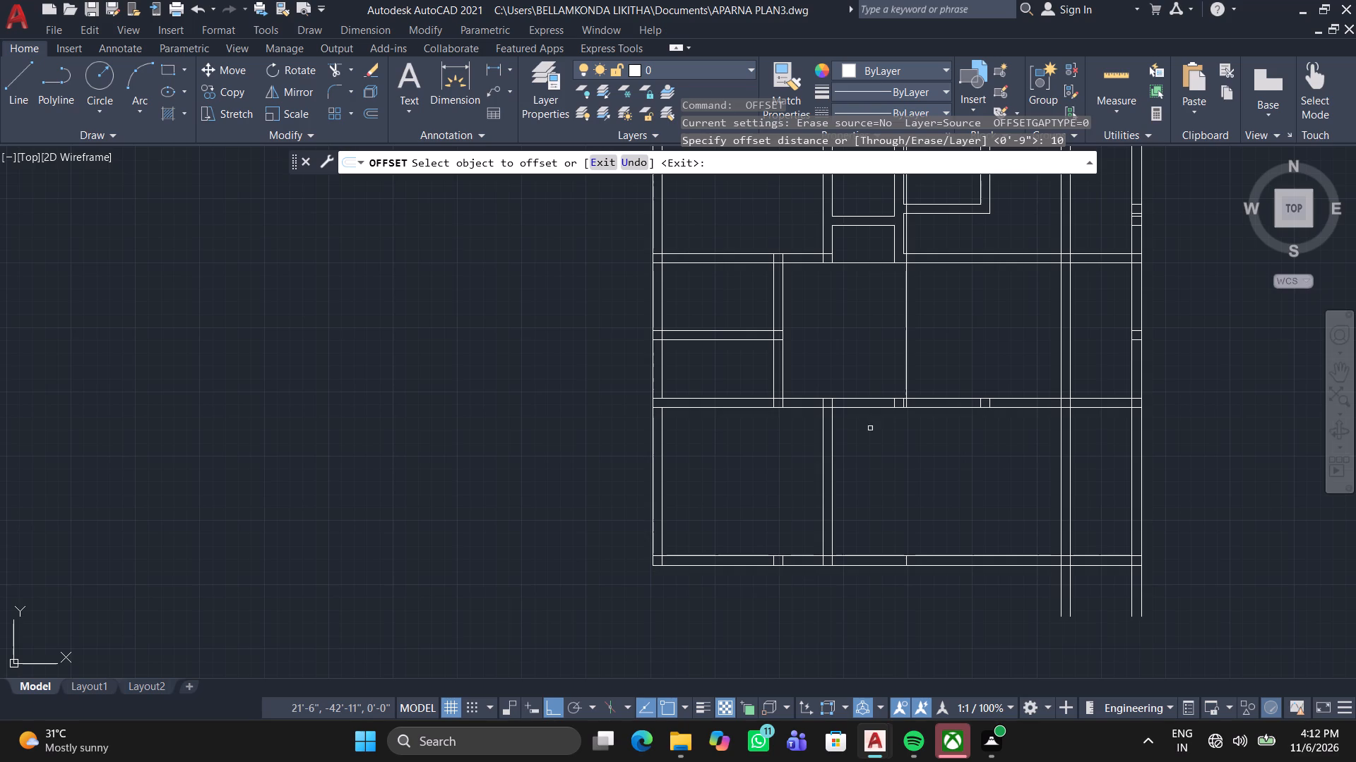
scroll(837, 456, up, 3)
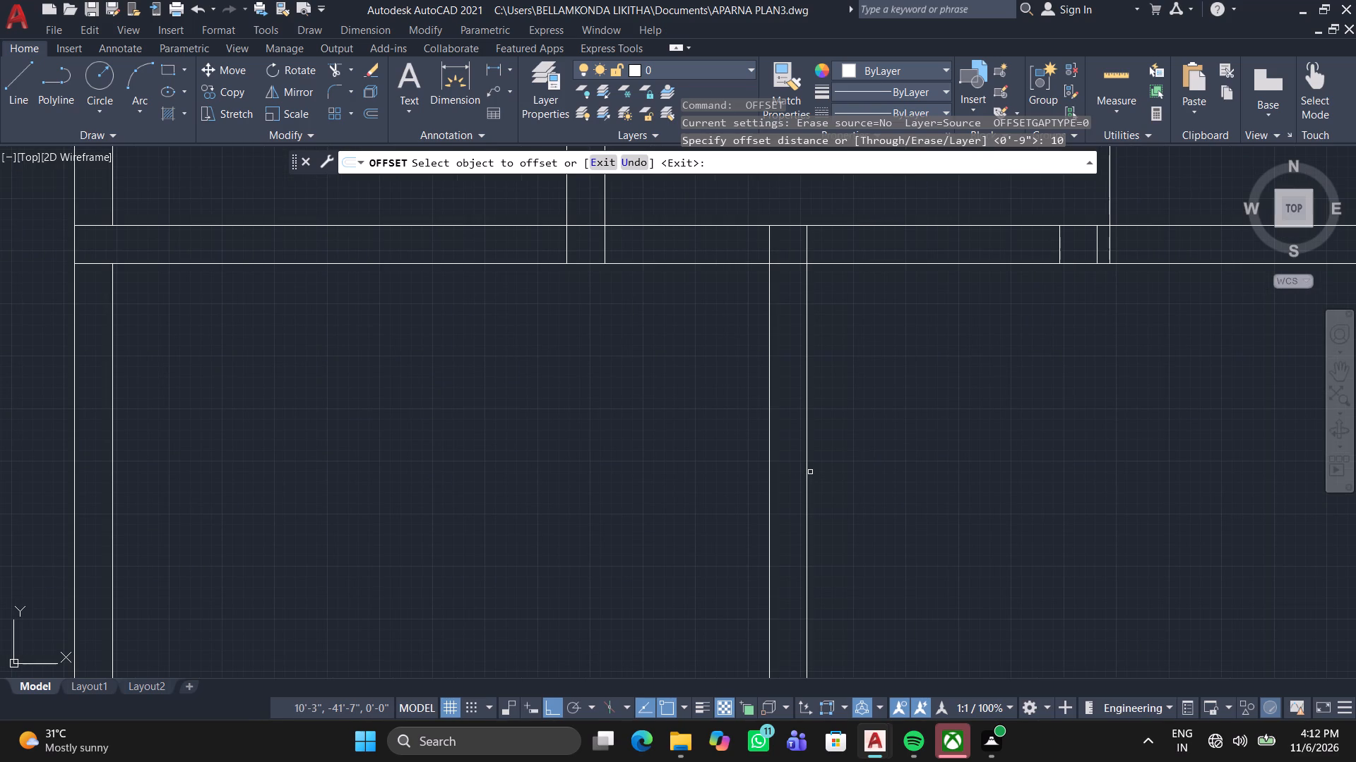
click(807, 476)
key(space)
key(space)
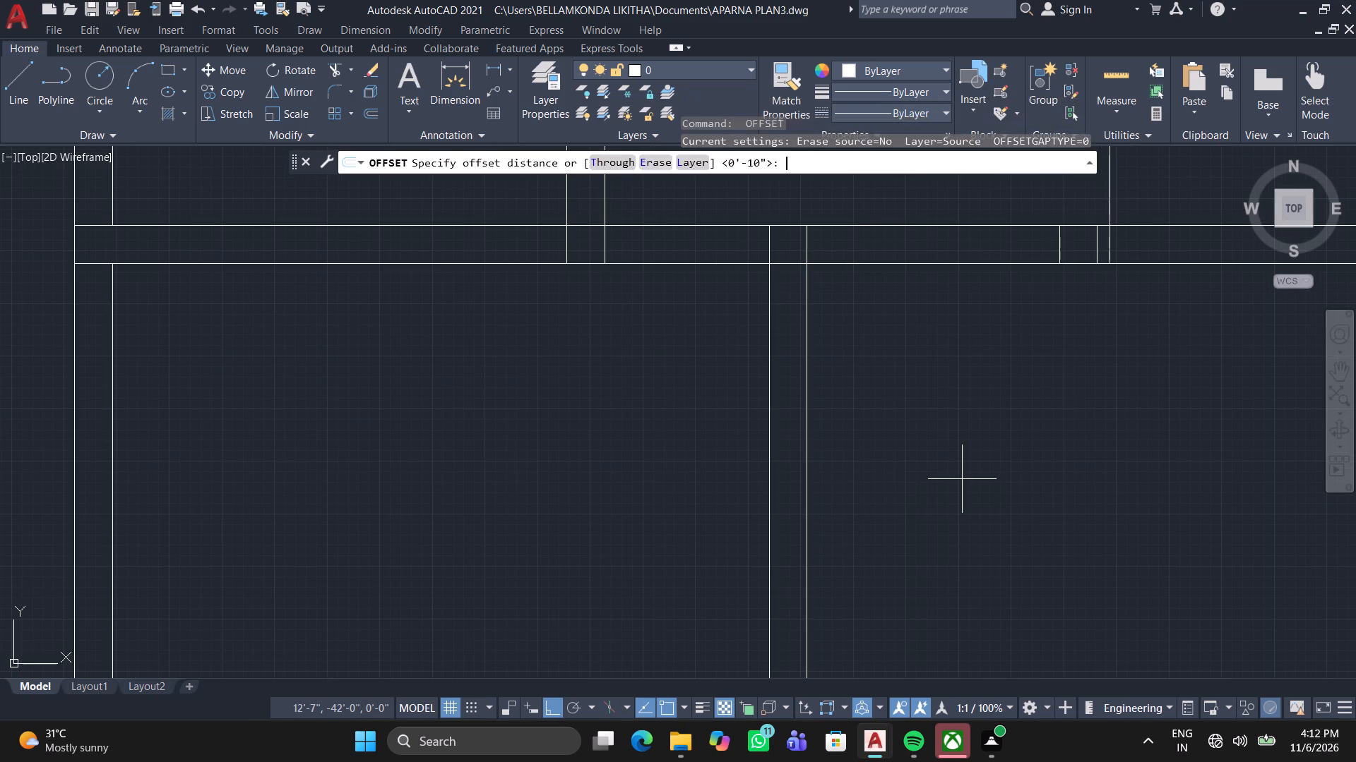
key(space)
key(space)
Offset the right-hand line of the bottom room's new partition 10' to the right.
key(space)
text(10')
key(Return)
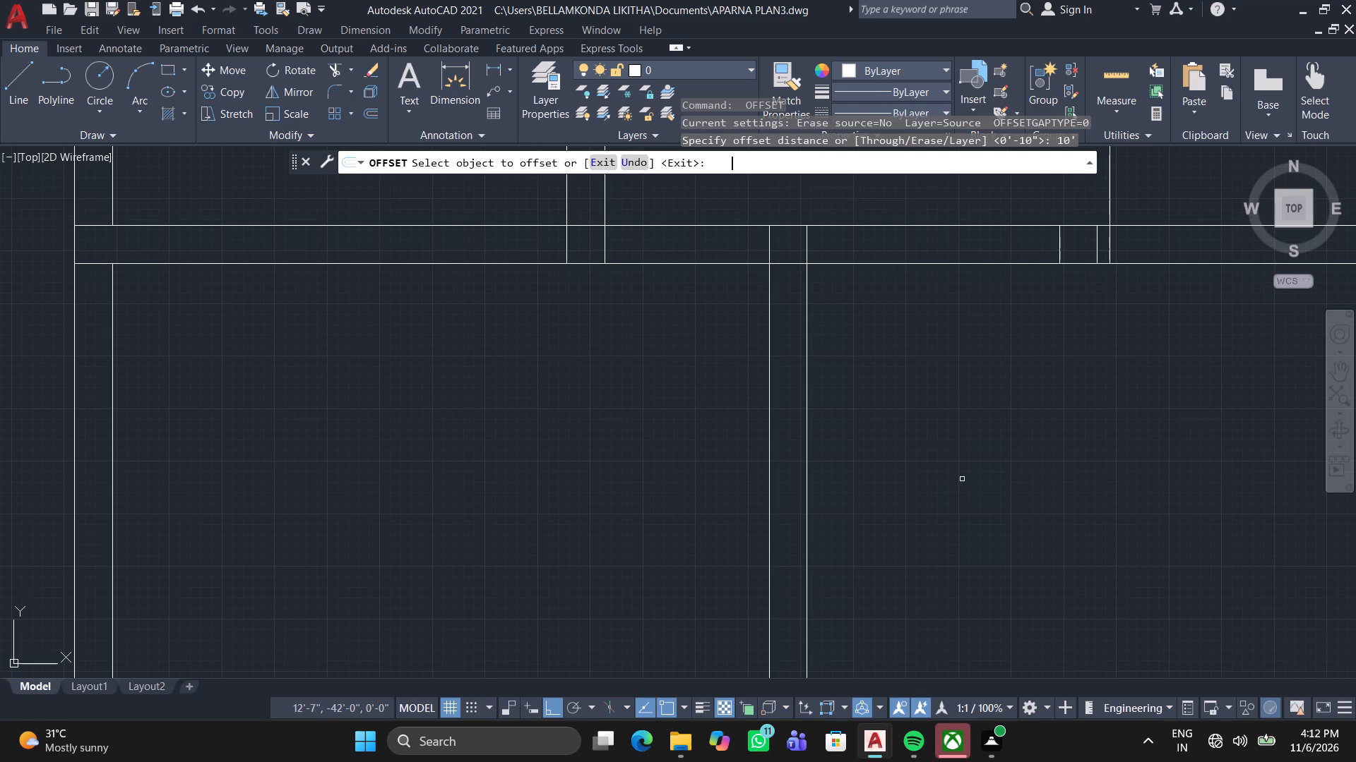
click(807, 446)
scroll(900, 442, down, 2)
middle_drag(900, 446, 846, 447)
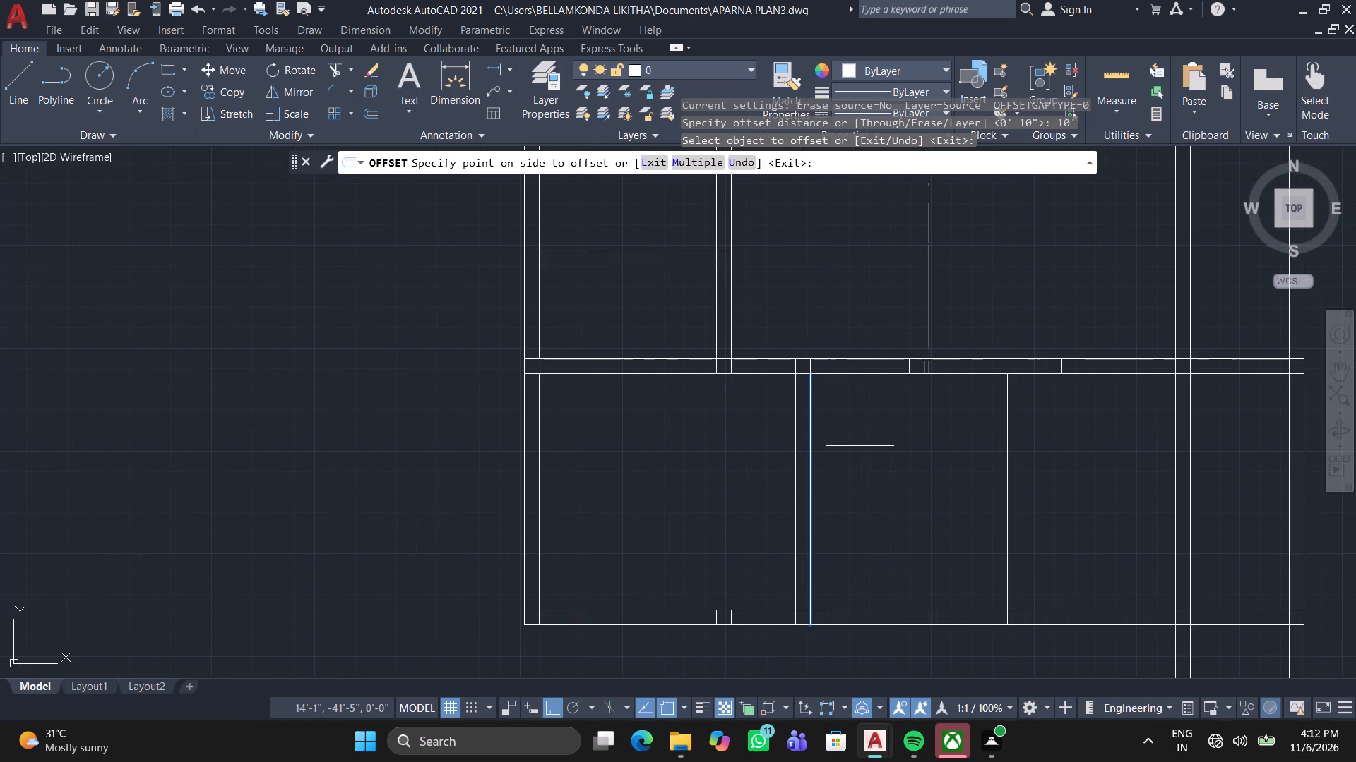
click(860, 445)
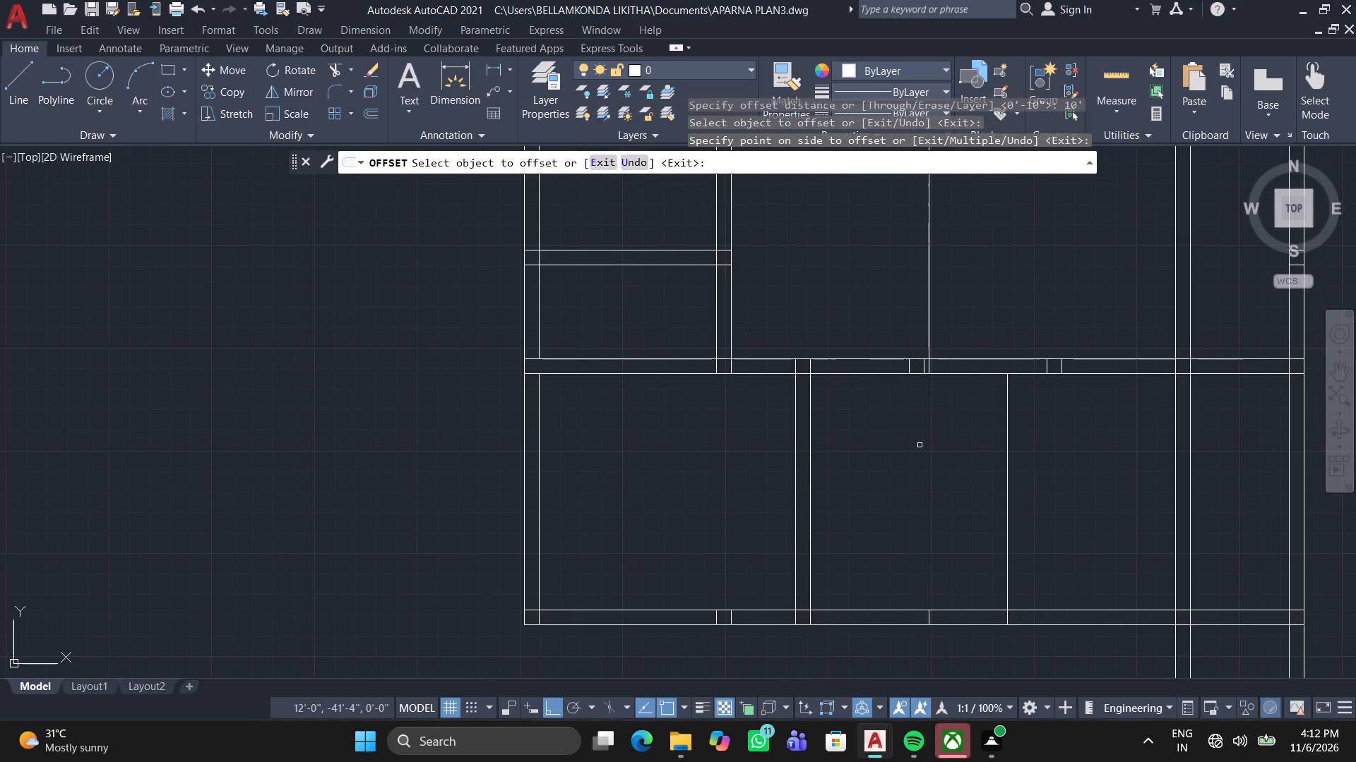
Offset the newest vertical line in the bottom room 9" to the right to form the second partition's thickness.
key(space)
key(space)
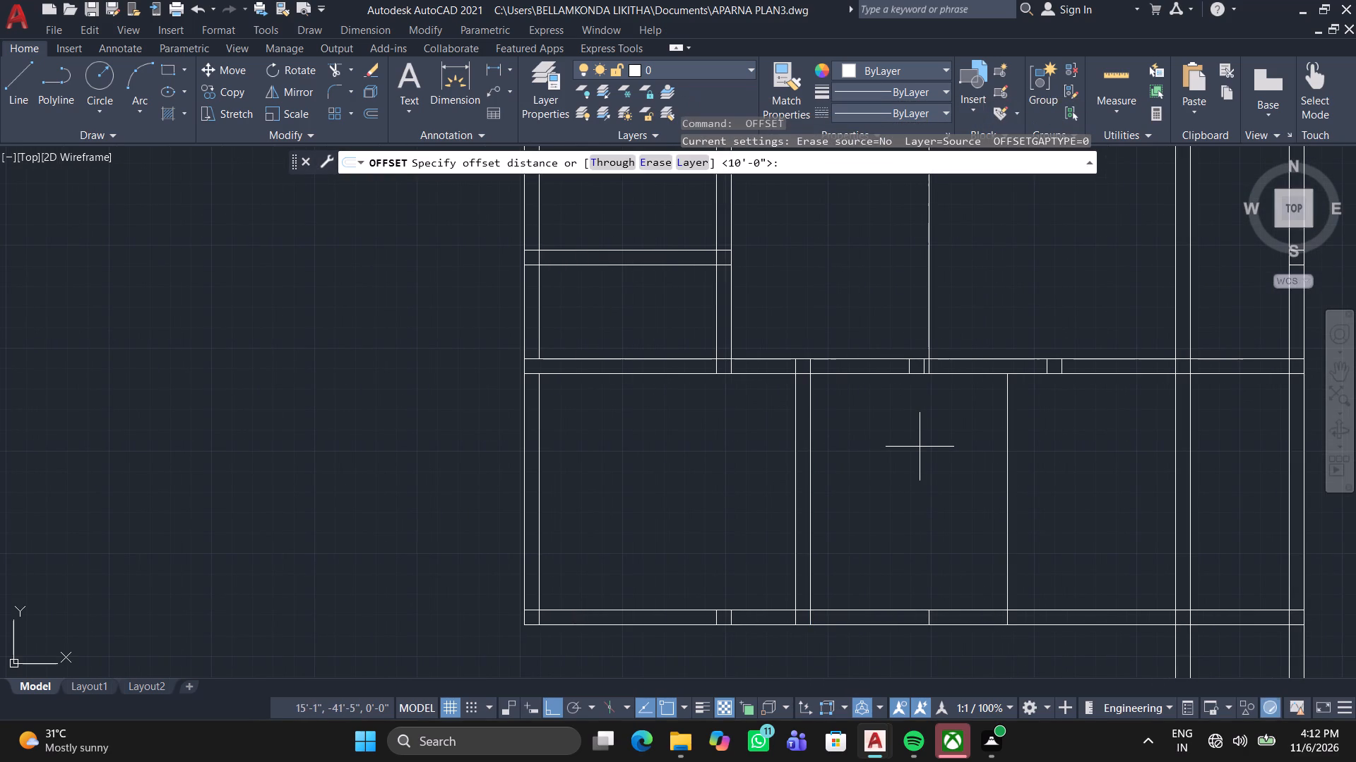
key(9)
key(Return)
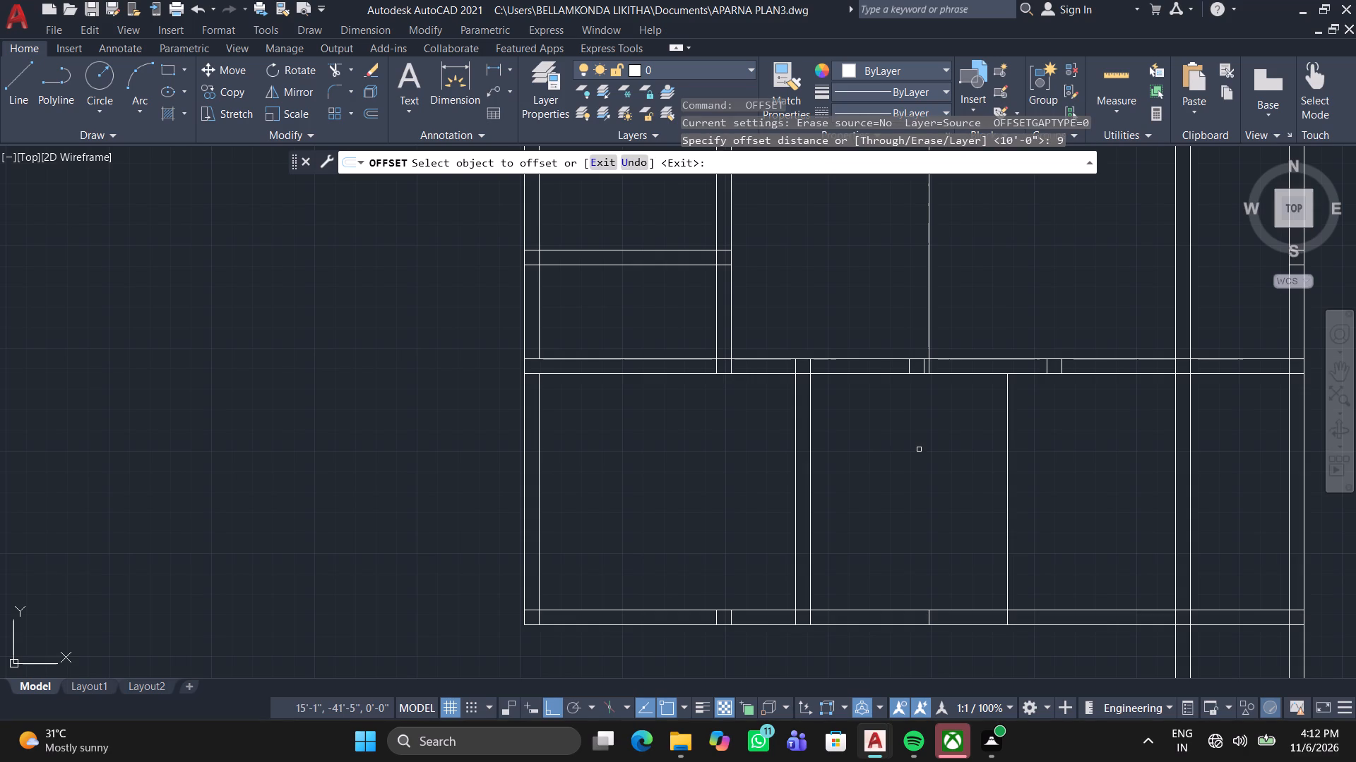
click(1008, 451)
click(1071, 457)
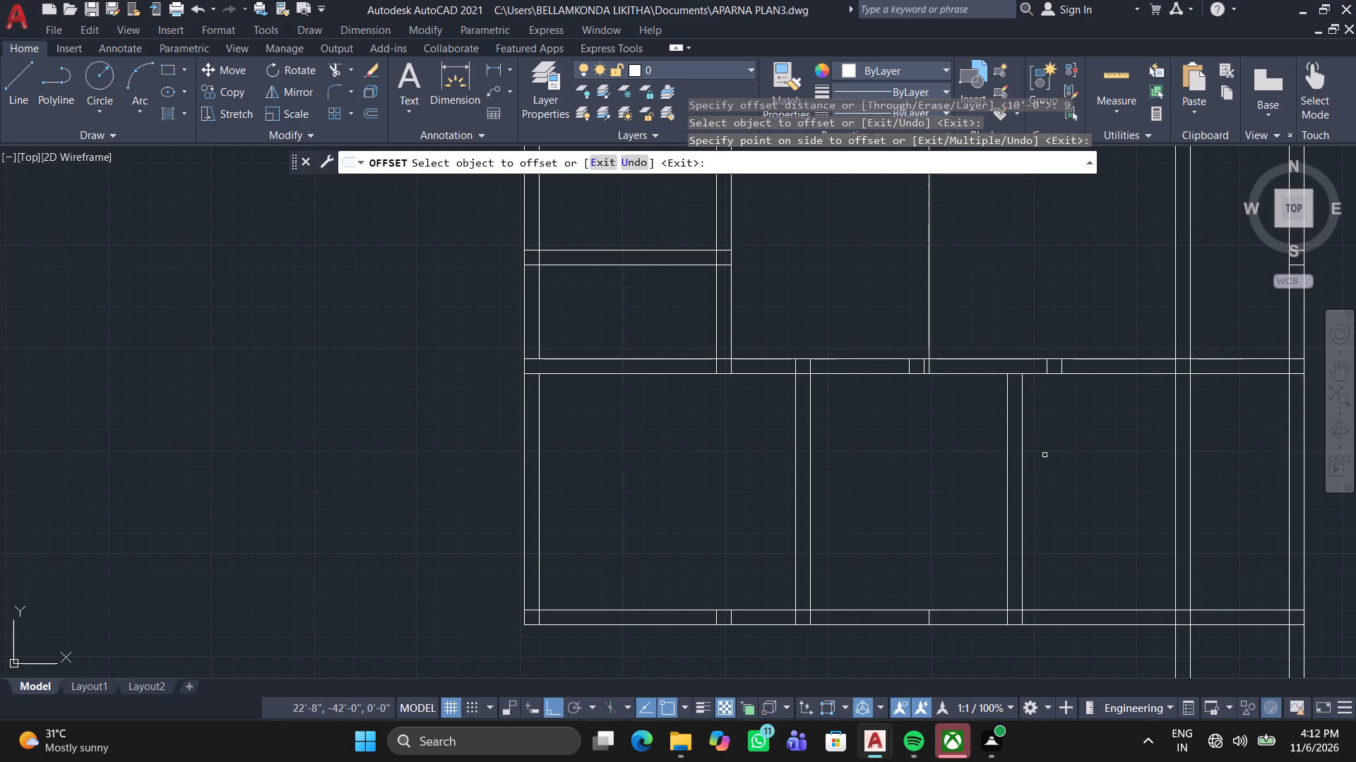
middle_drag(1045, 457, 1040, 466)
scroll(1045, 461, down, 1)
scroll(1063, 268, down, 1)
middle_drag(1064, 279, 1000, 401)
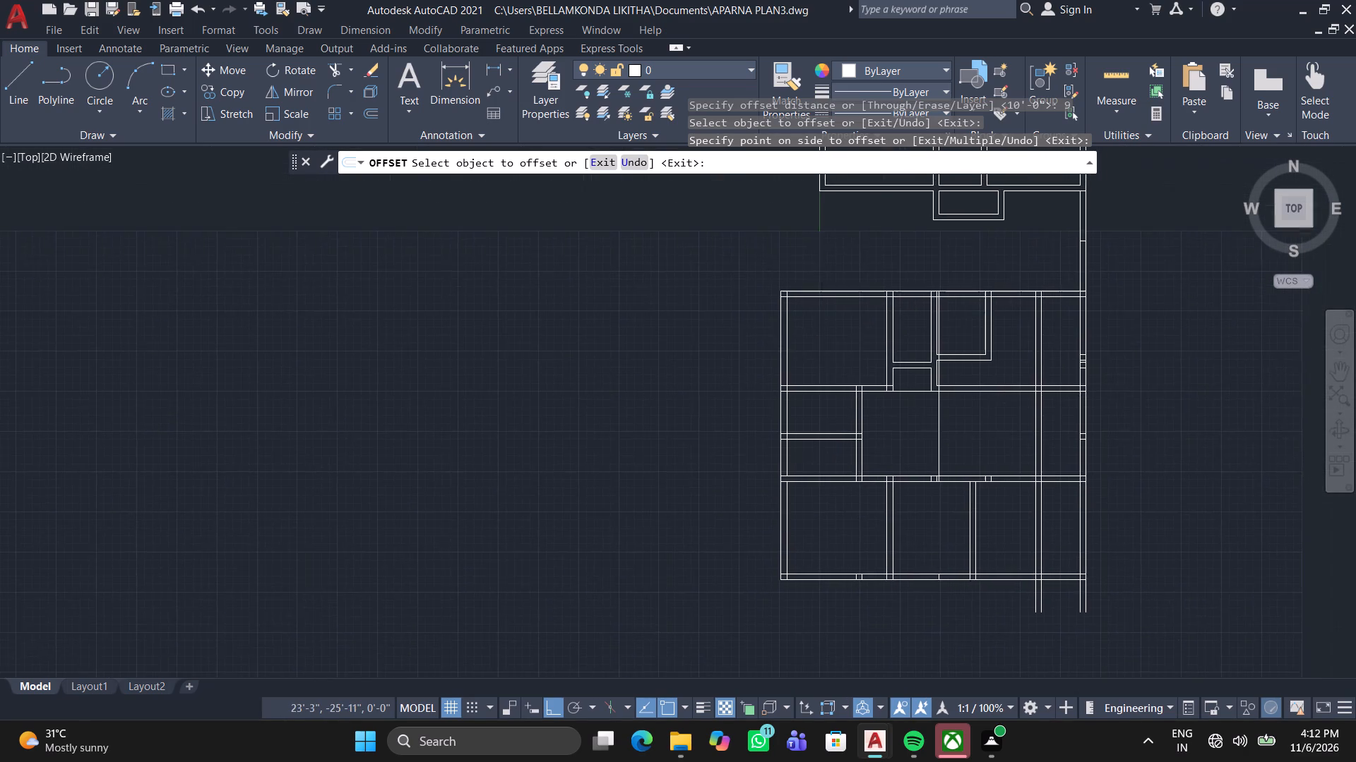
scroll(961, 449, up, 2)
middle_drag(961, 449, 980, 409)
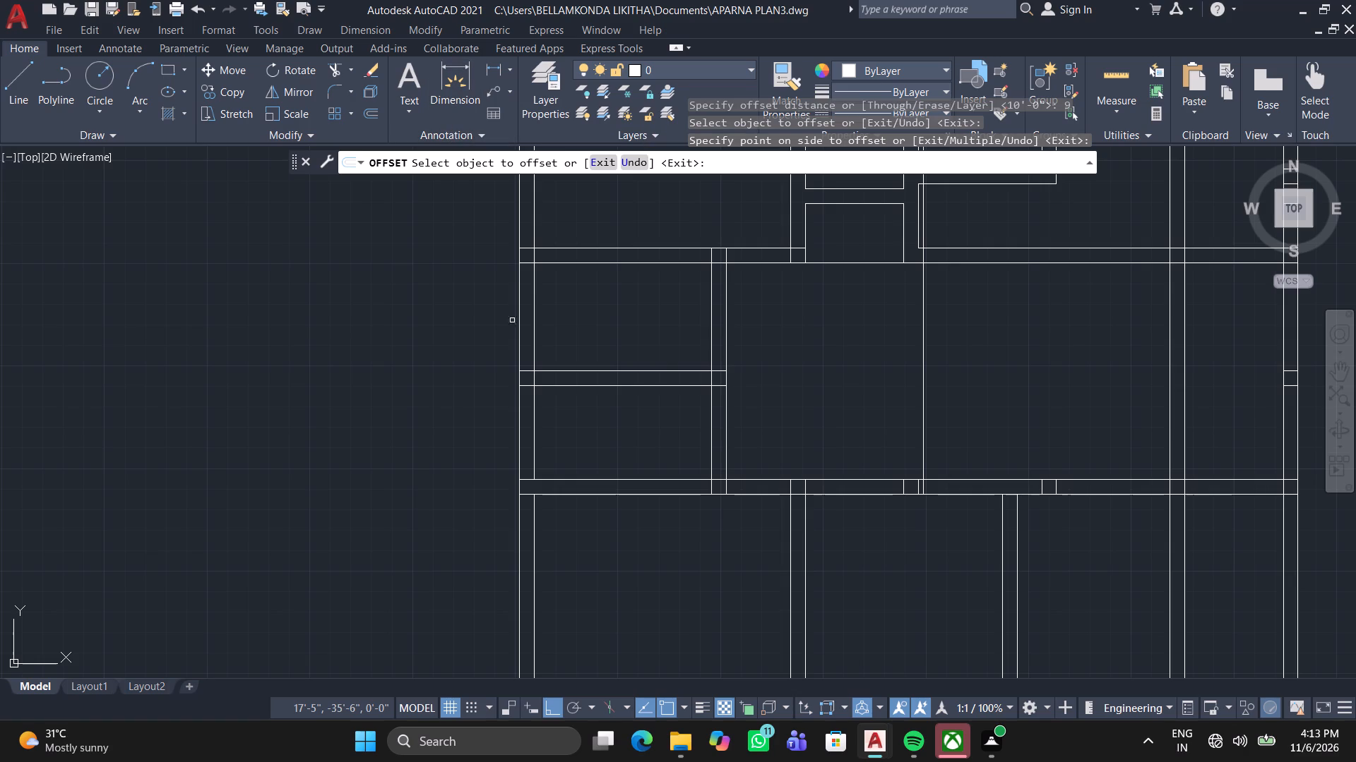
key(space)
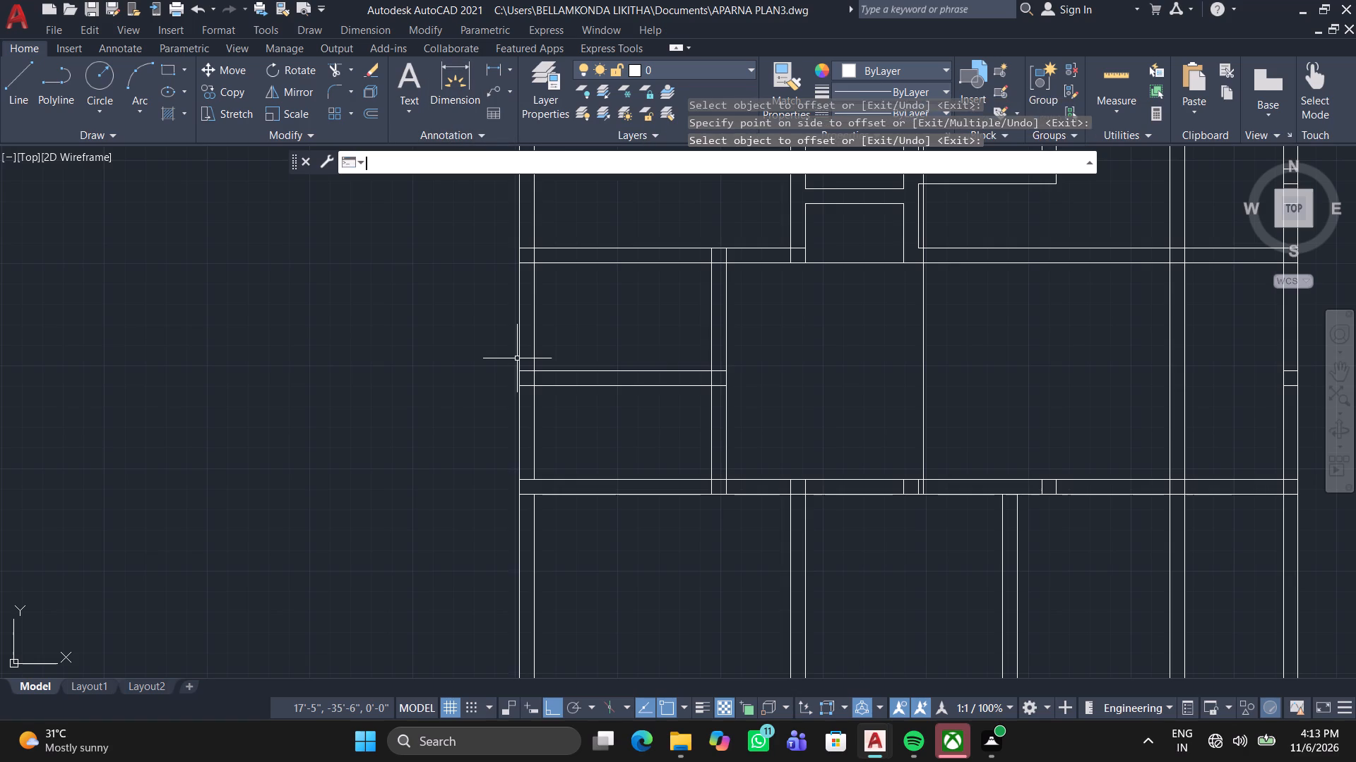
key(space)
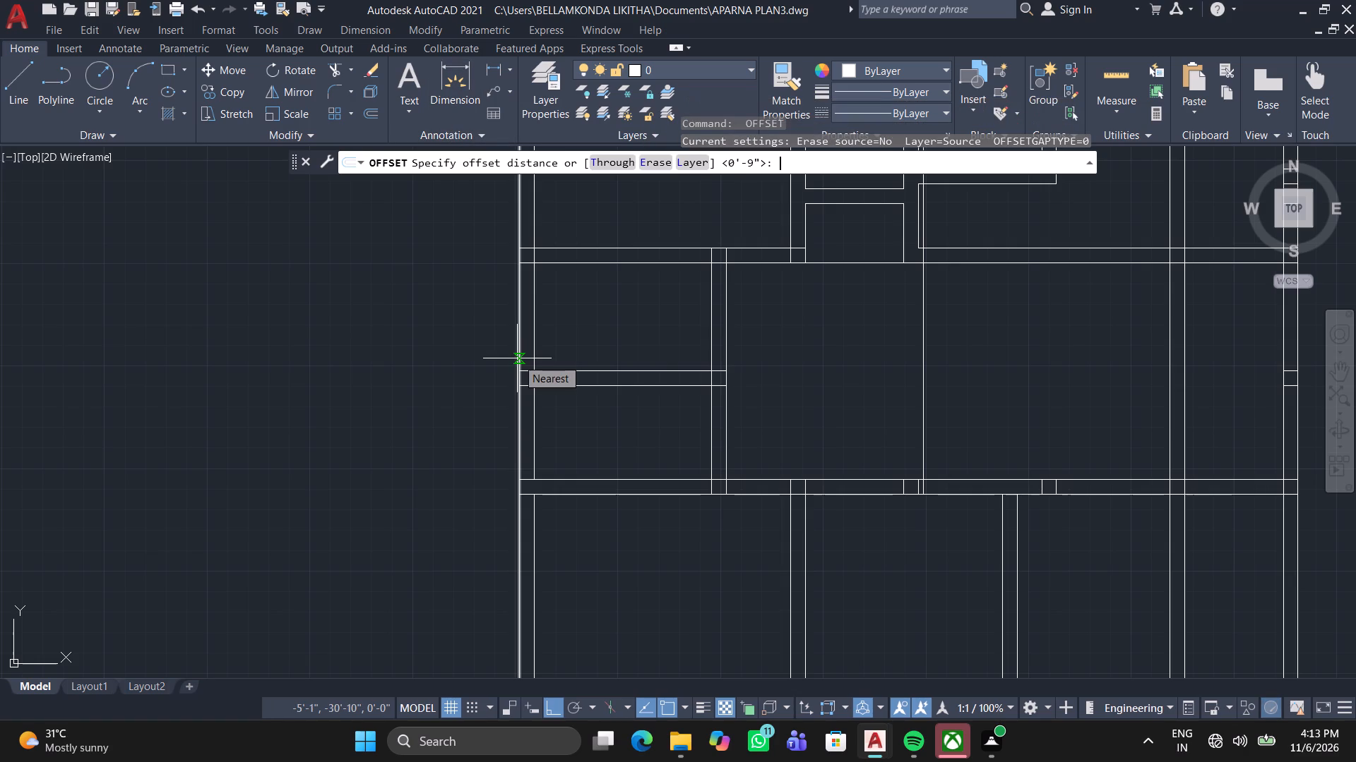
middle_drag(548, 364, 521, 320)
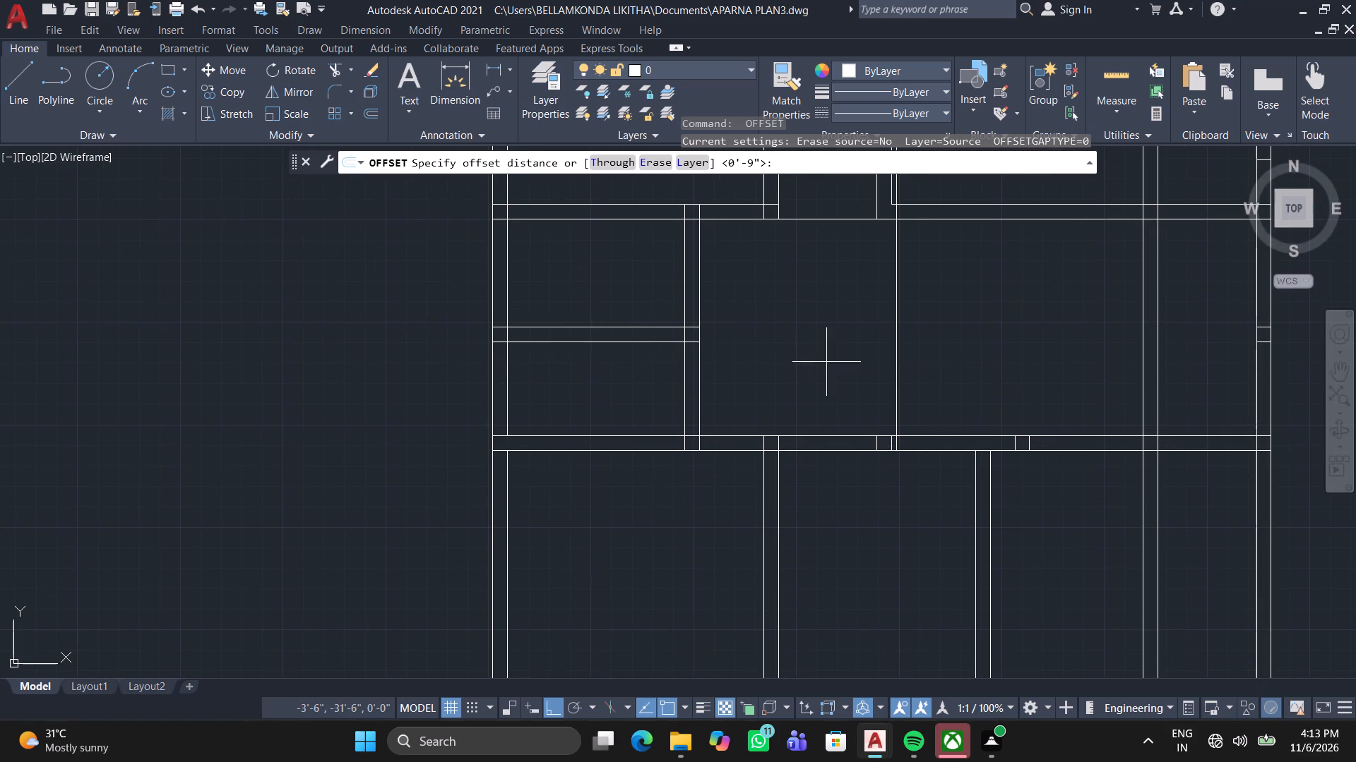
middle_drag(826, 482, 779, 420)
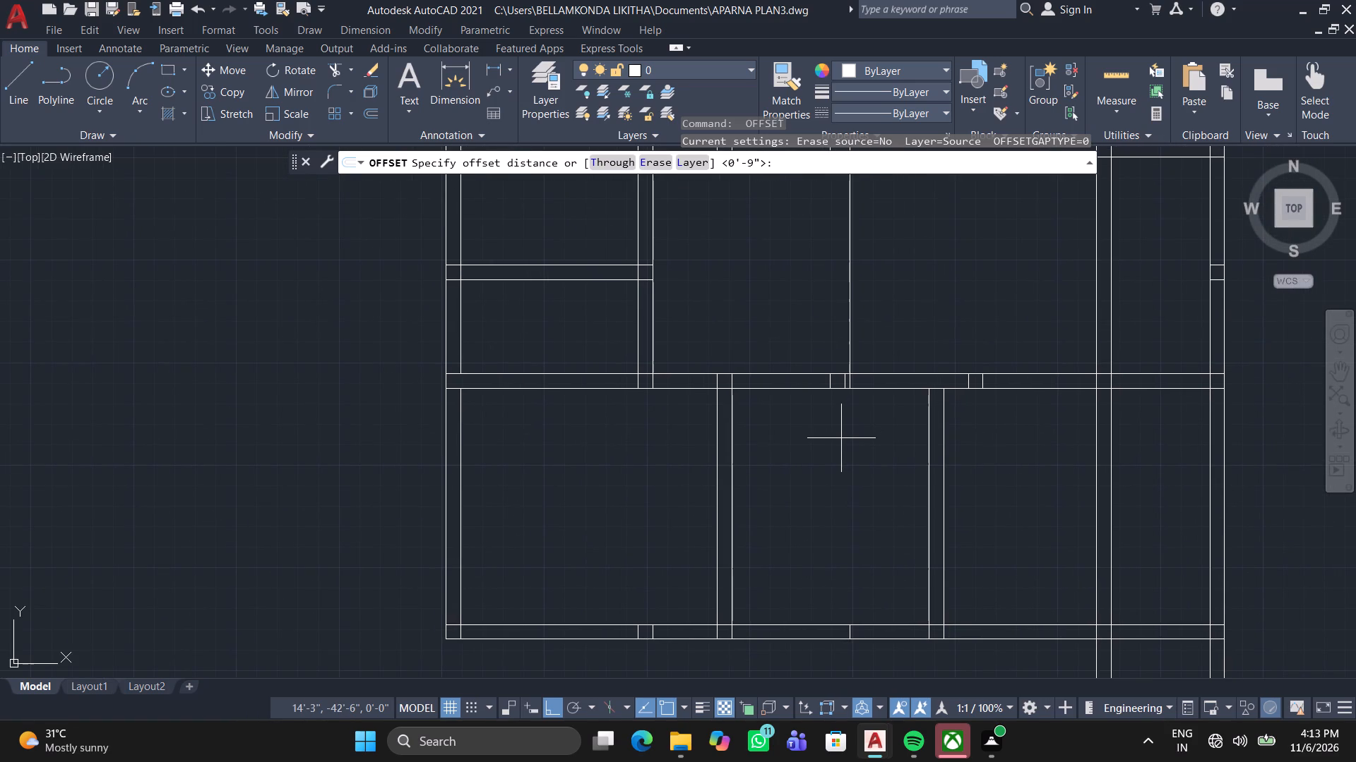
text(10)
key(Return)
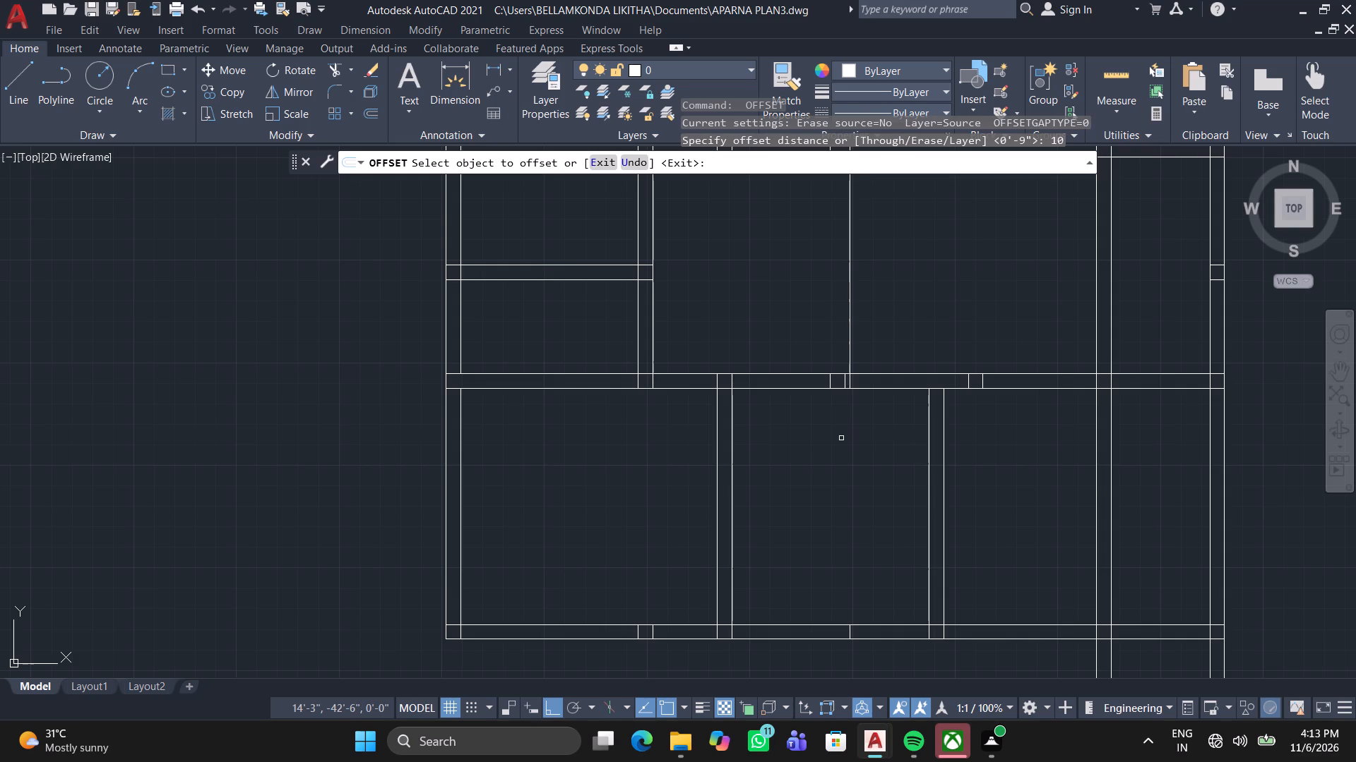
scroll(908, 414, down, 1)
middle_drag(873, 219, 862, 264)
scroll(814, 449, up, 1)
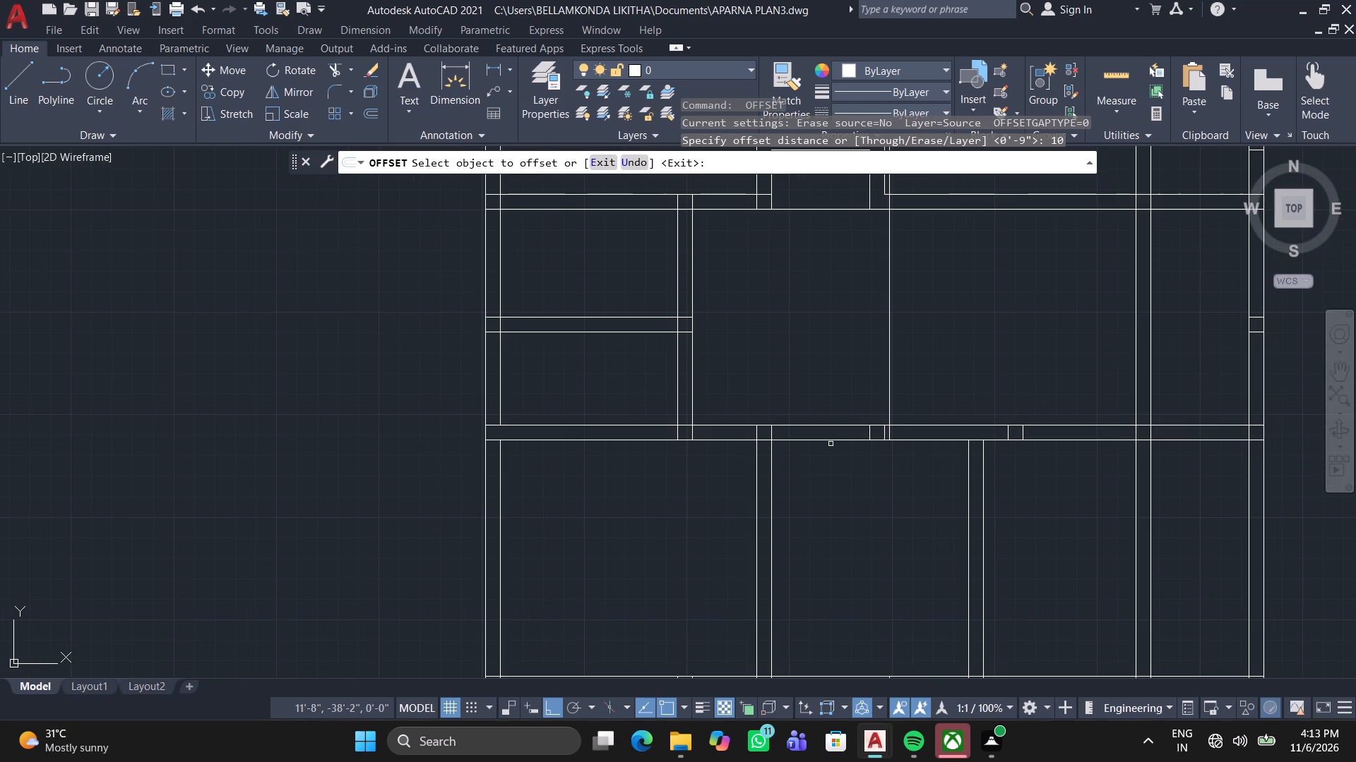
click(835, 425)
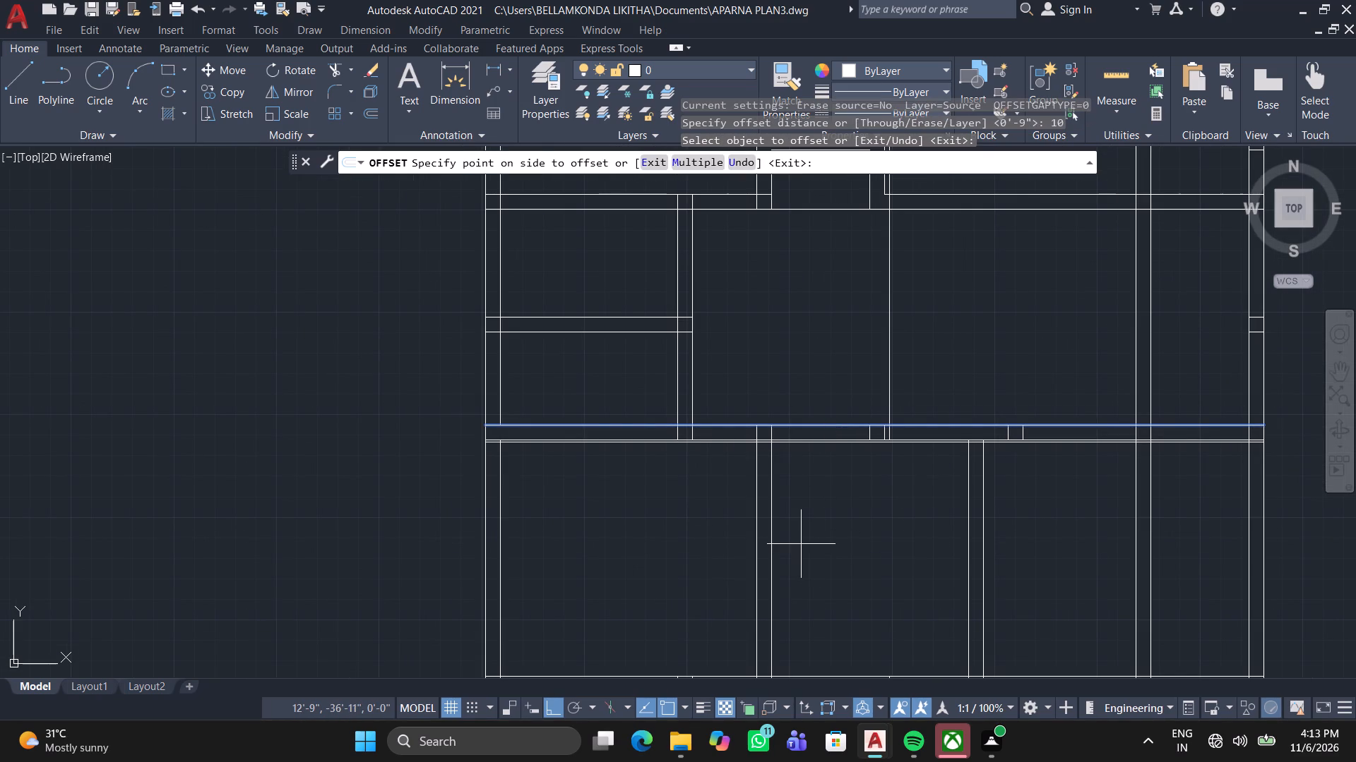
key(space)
Offset the upper line of the horizontal wall above the bottom rooms 10' downward.
key(space)
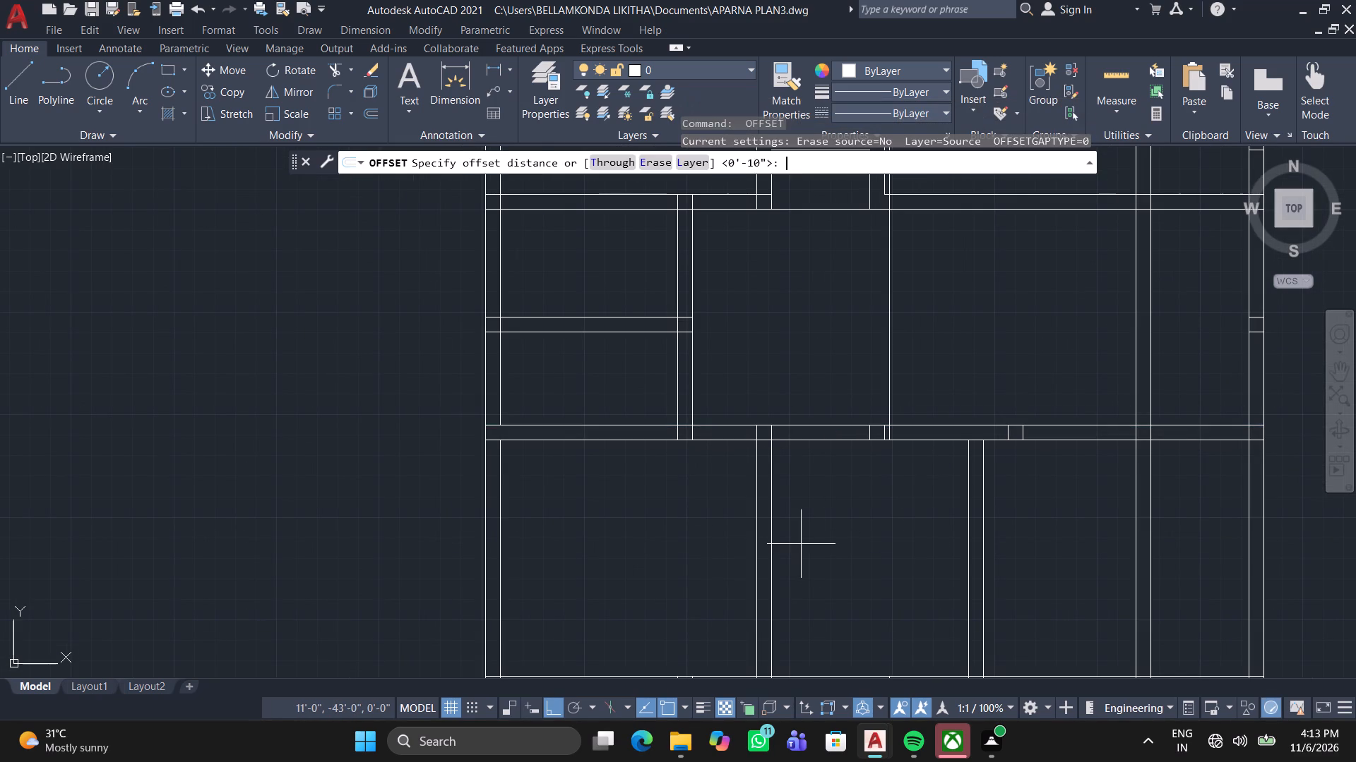
text(10)
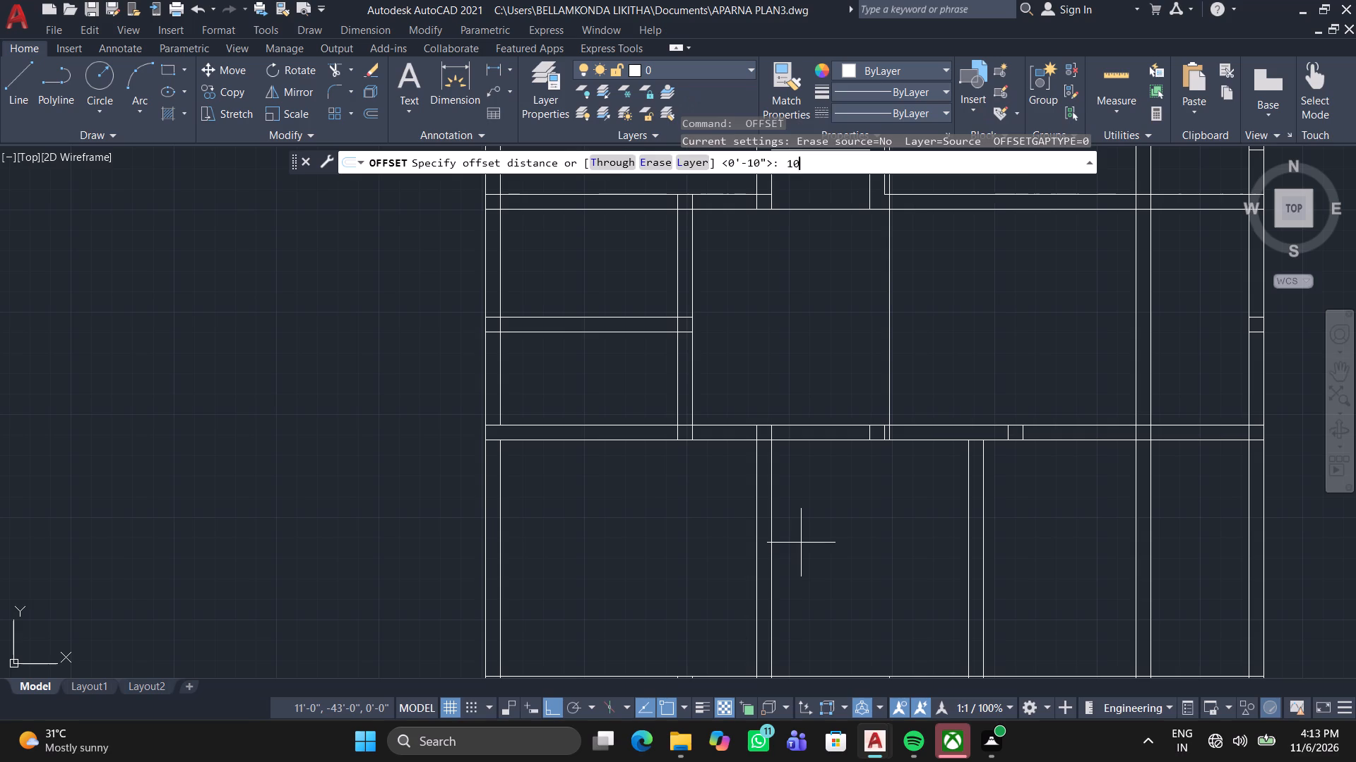
key(apostrophe)
key(Return)
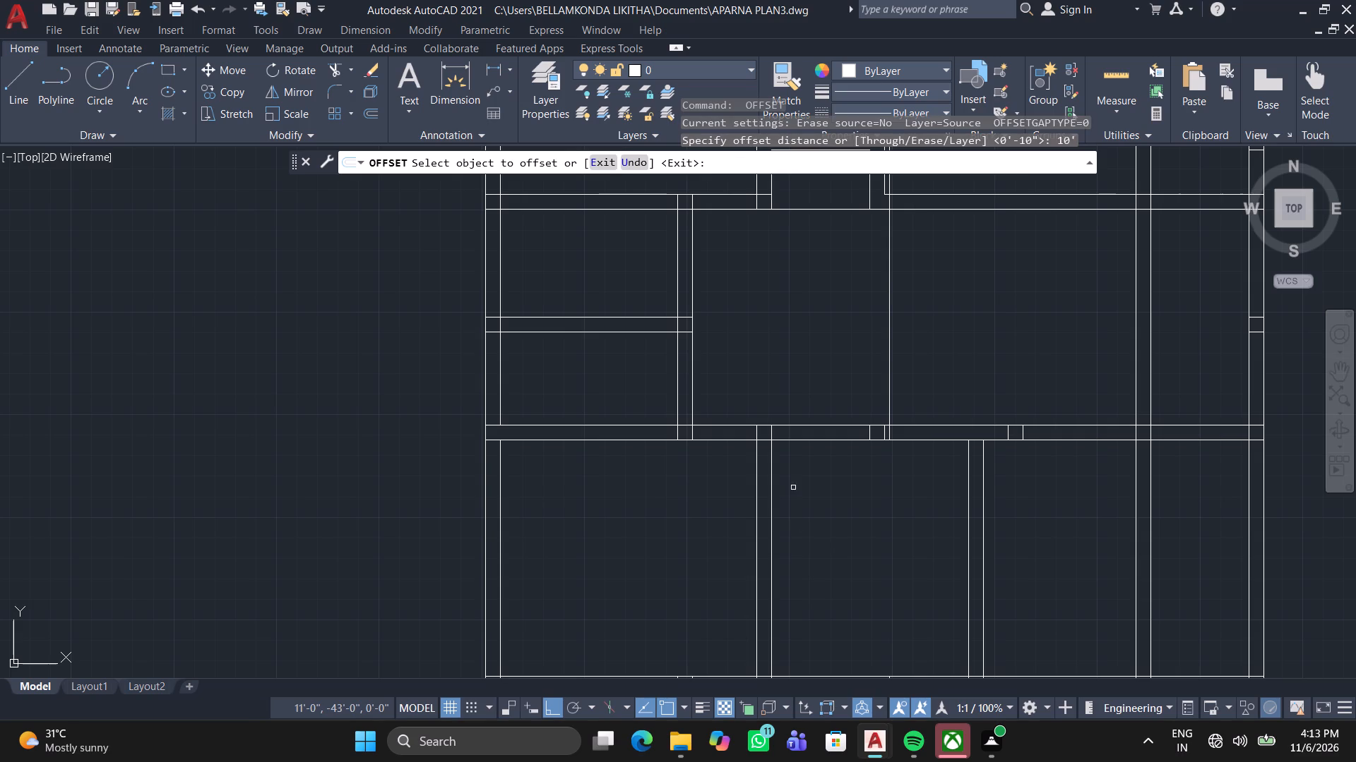
click(838, 426)
click(881, 619)
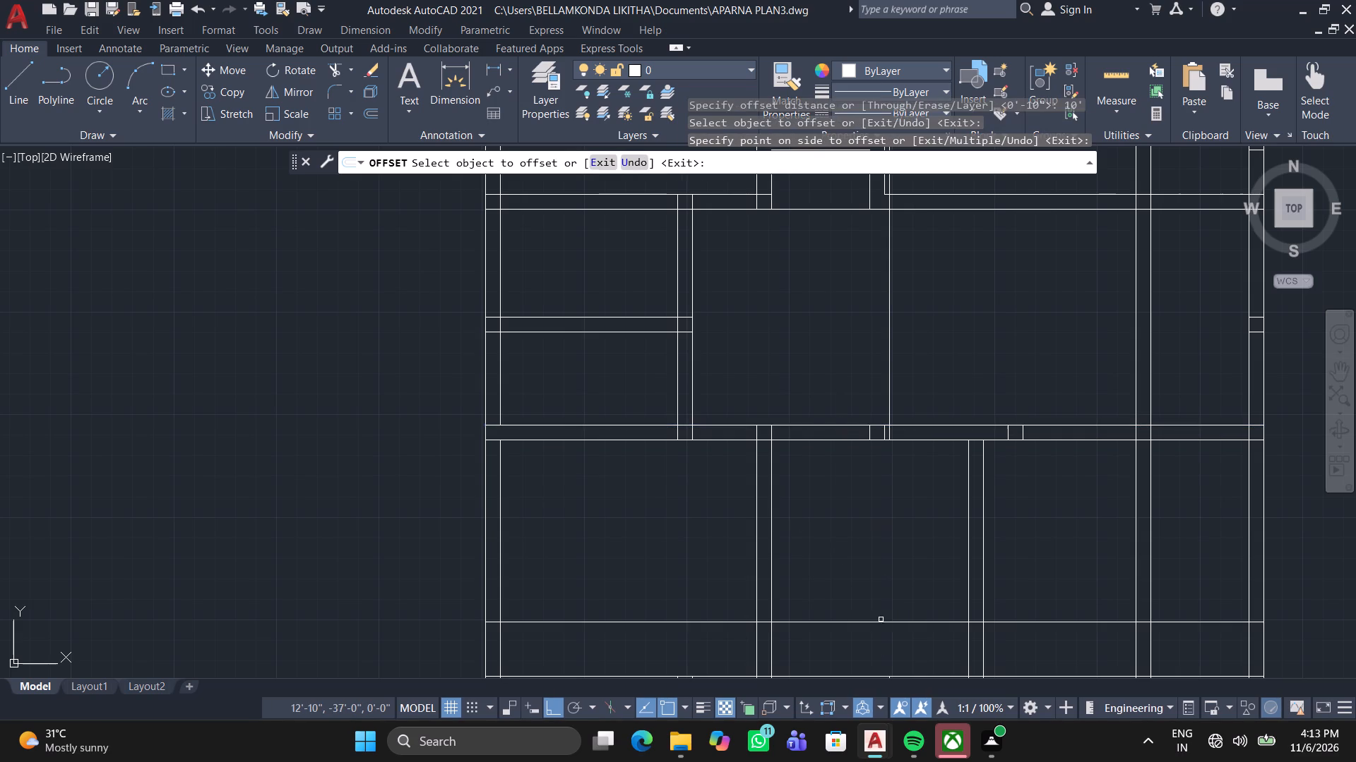
middle_drag(854, 515, 771, 423)
key(space)
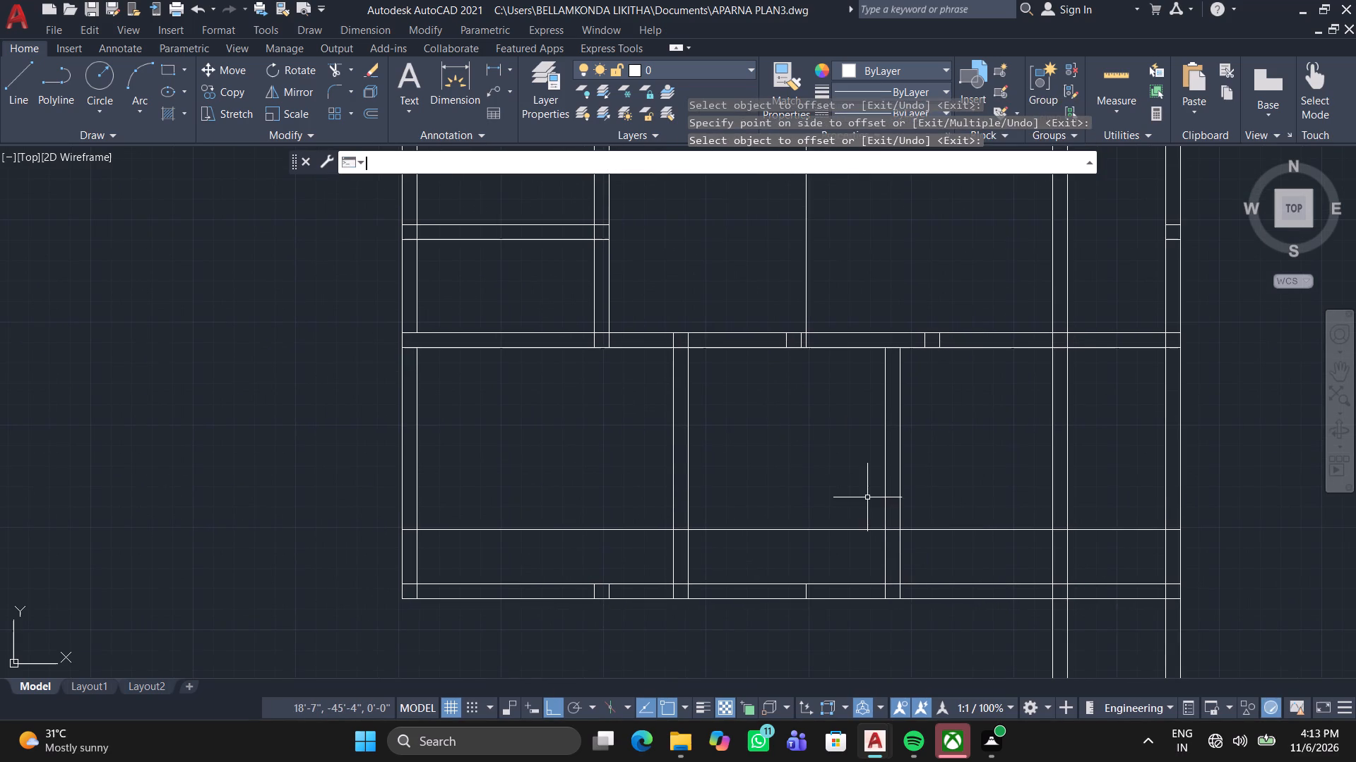
Offset the new horizontal line across the bottom rooms 9" downward to form the wall thickness.
key(space)
key(9)
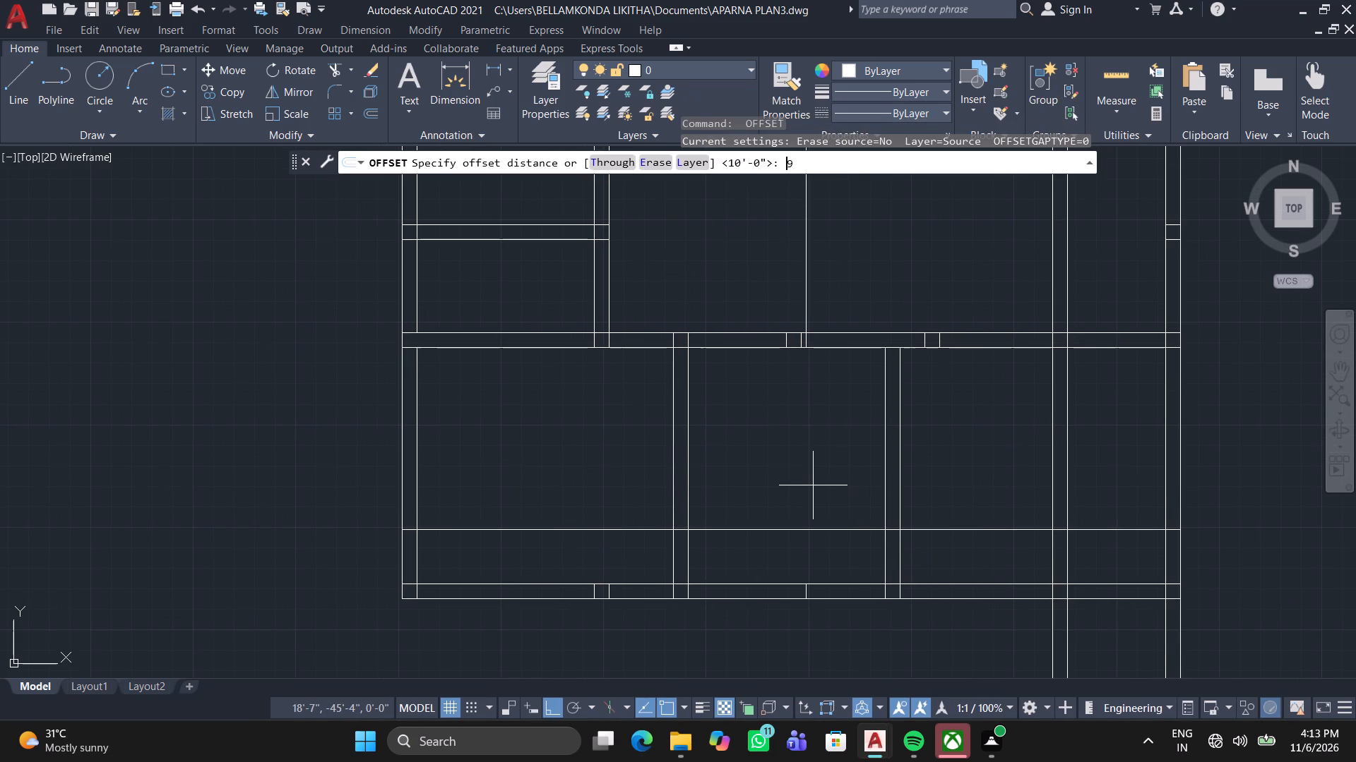
key(Return)
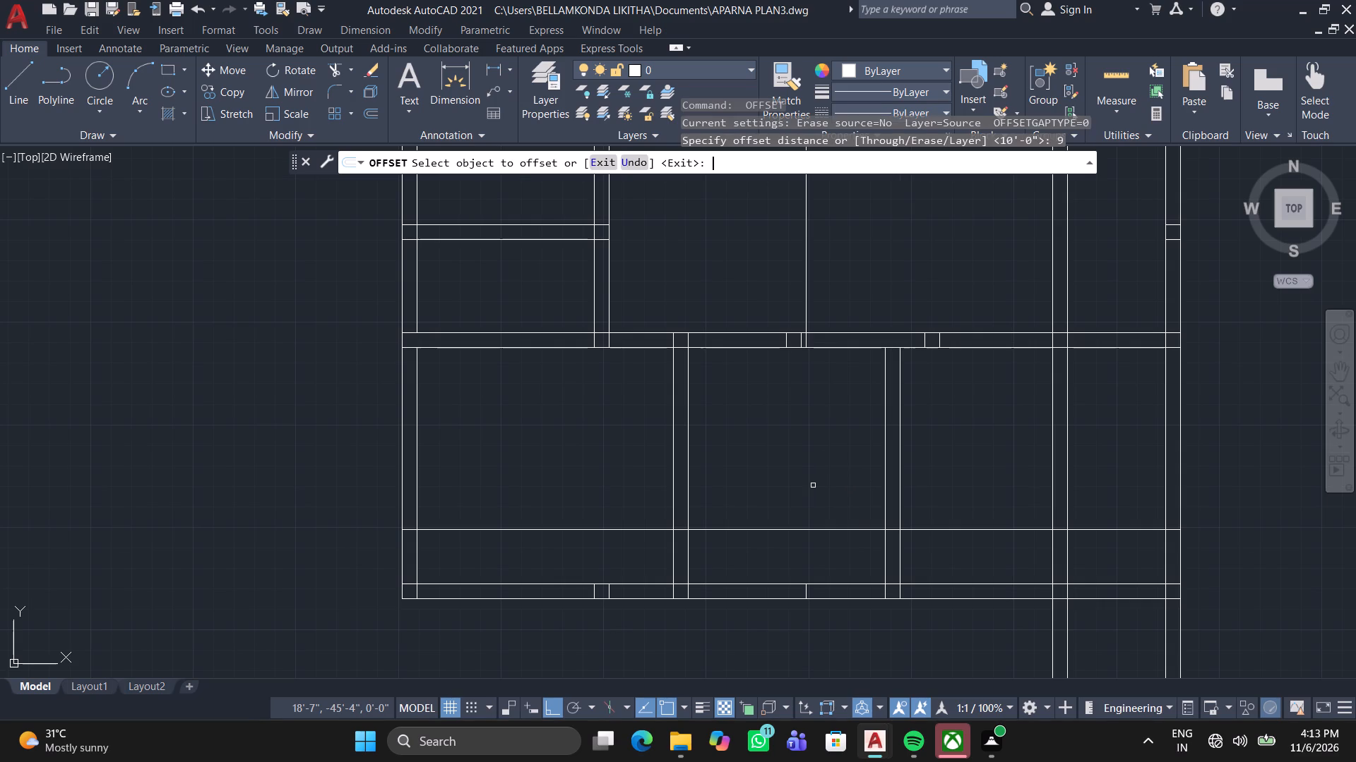
click(802, 530)
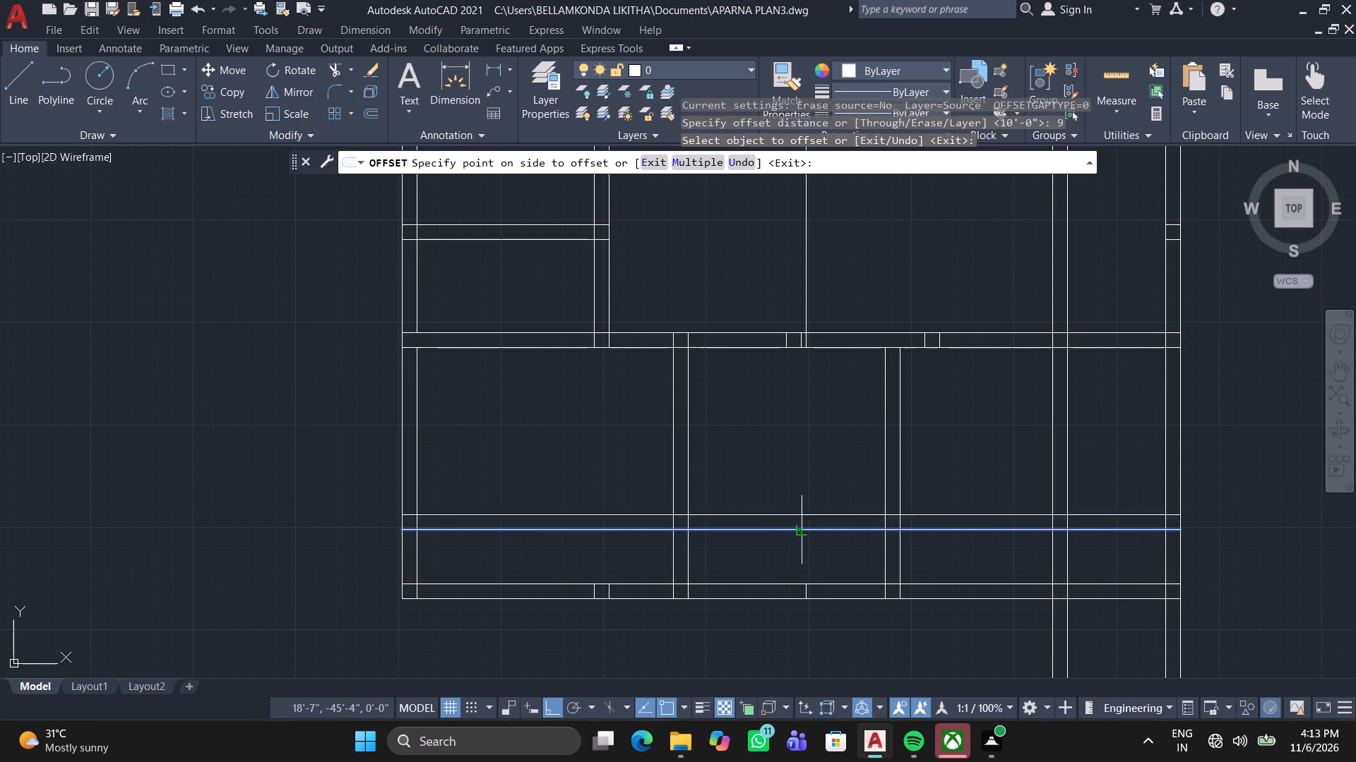
click(804, 576)
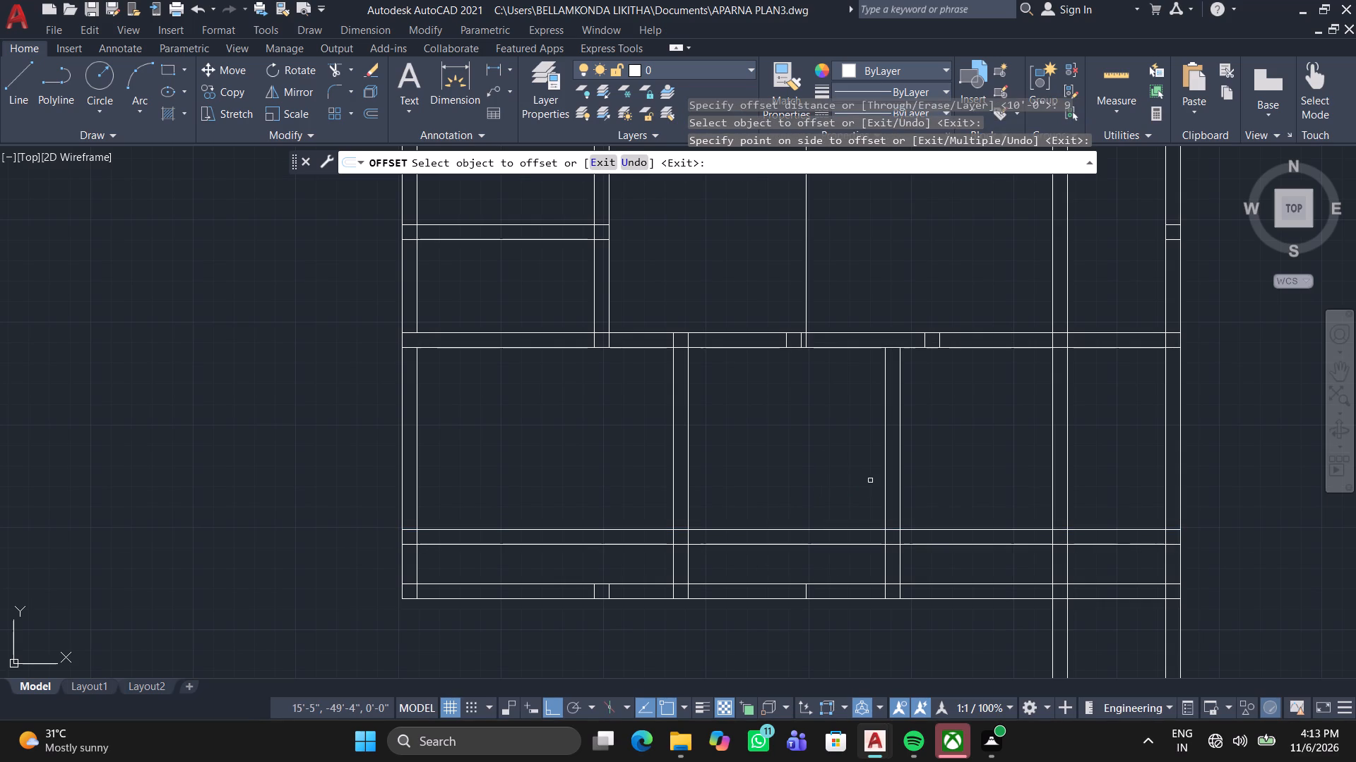
Trim the single vertical line and the vertical line pair crossing the large central hall between its upper and lower walls.
scroll(870, 480, down, 1)
middle_drag(873, 483, 830, 511)
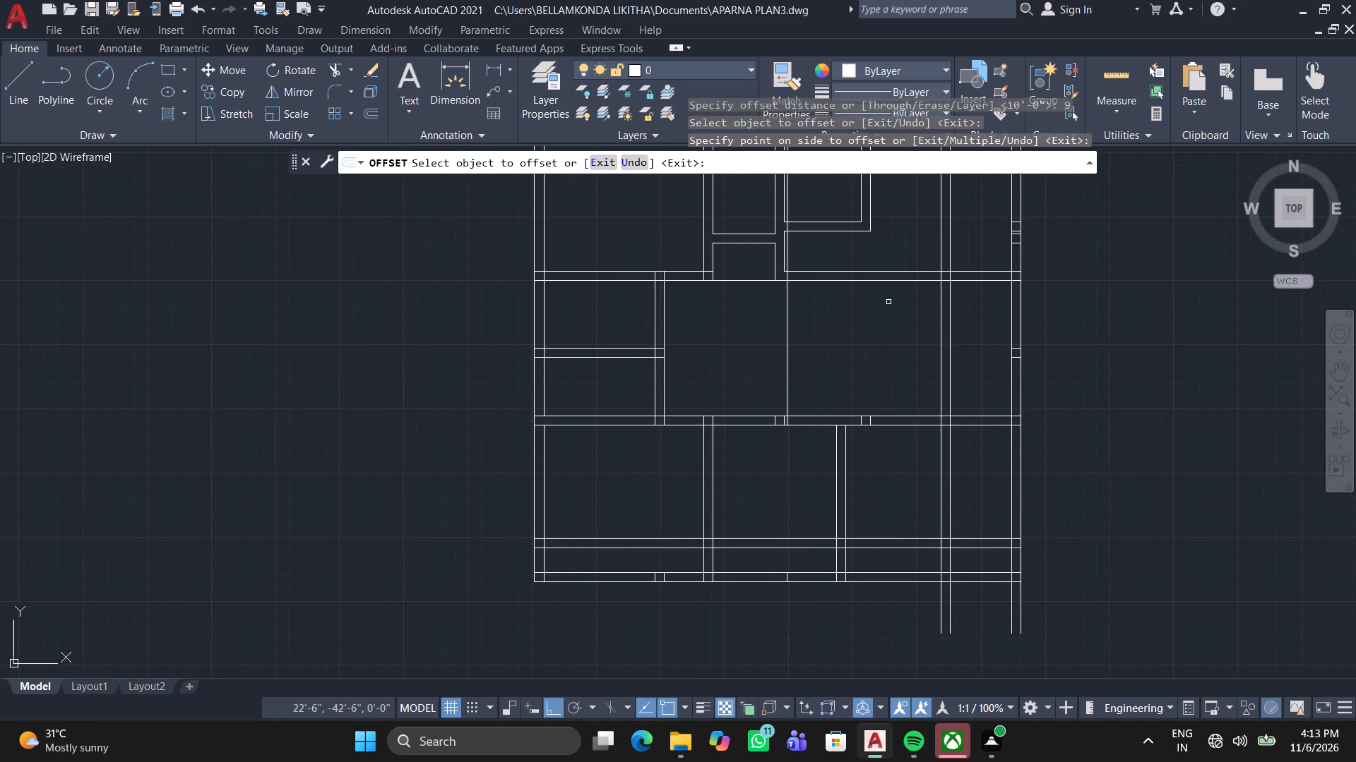
click(338, 75)
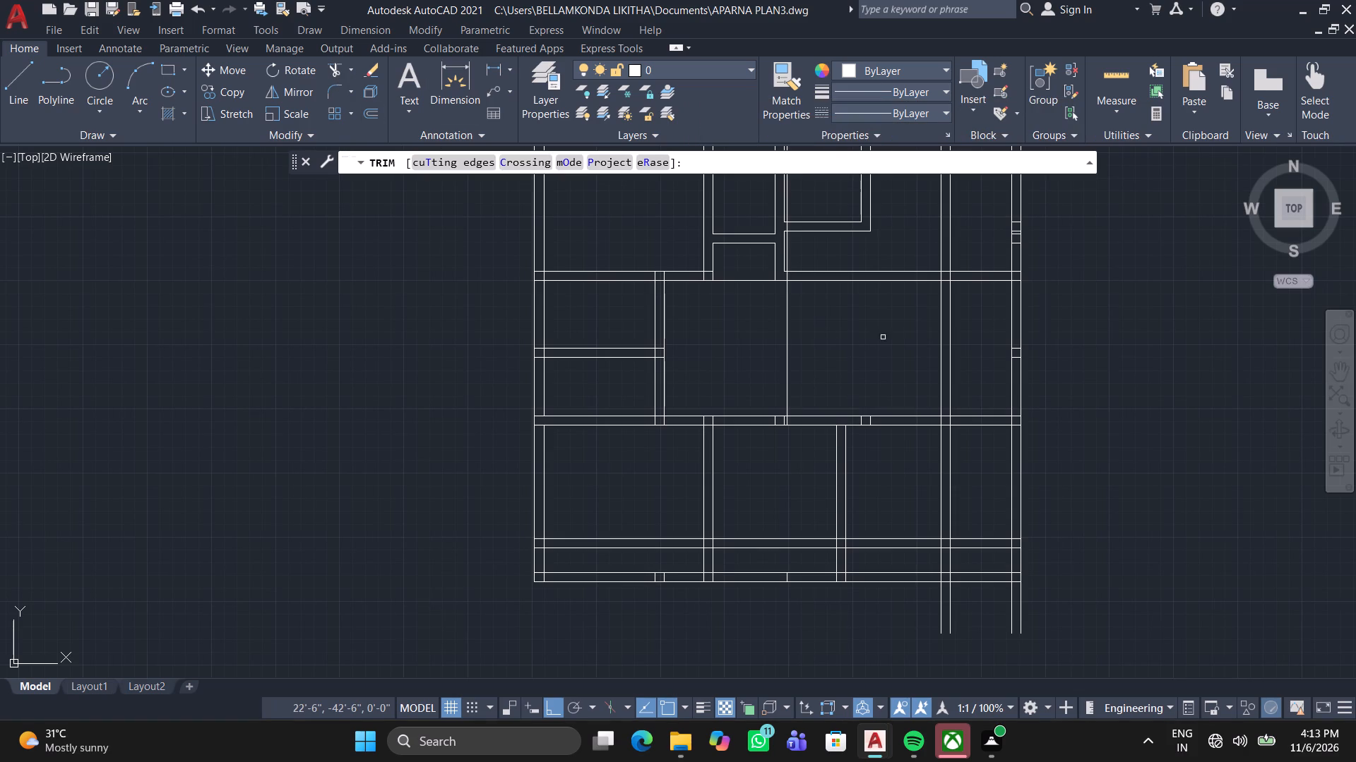
click(777, 344)
click(888, 351)
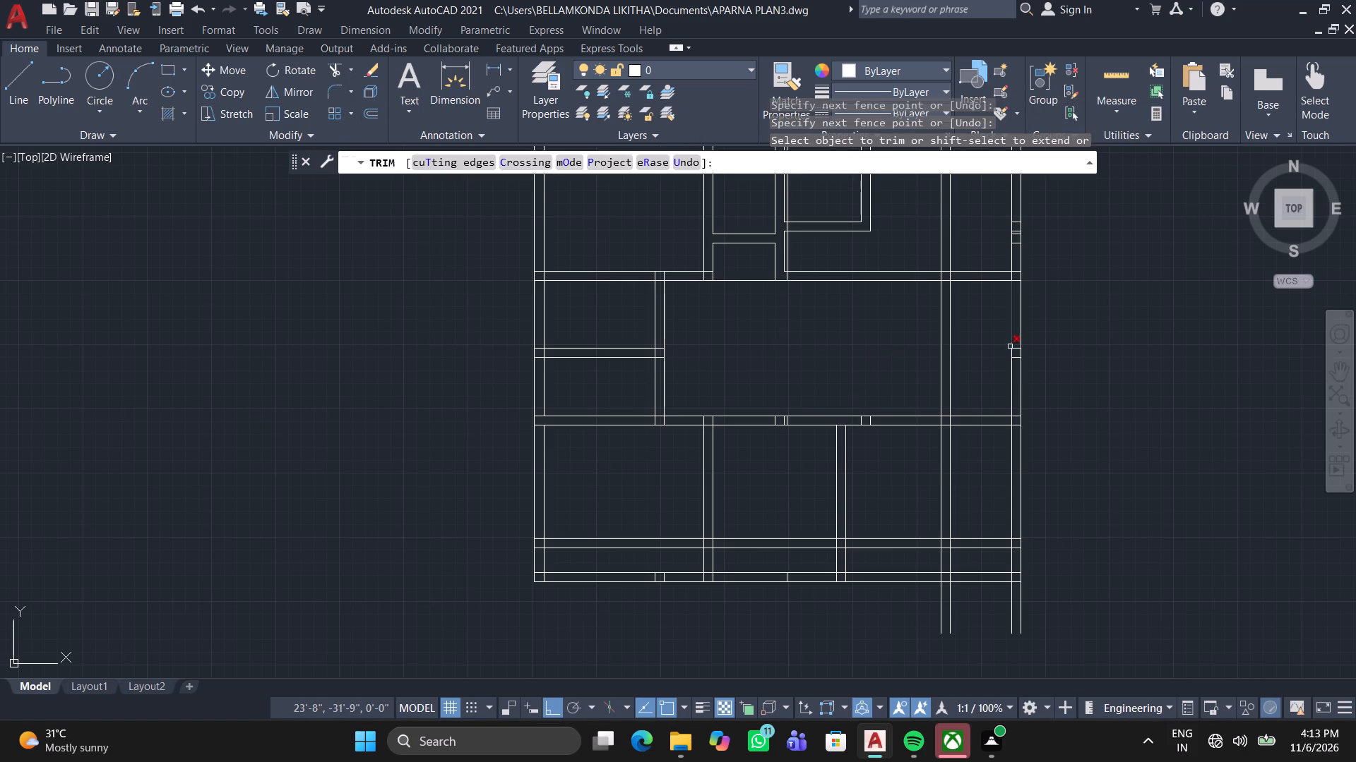
double_click(929, 354)
click(973, 356)
Trim the bottom outer wall lines between the two bottom partitions and remove the short vertical stub left there.
scroll(936, 557, up, 1)
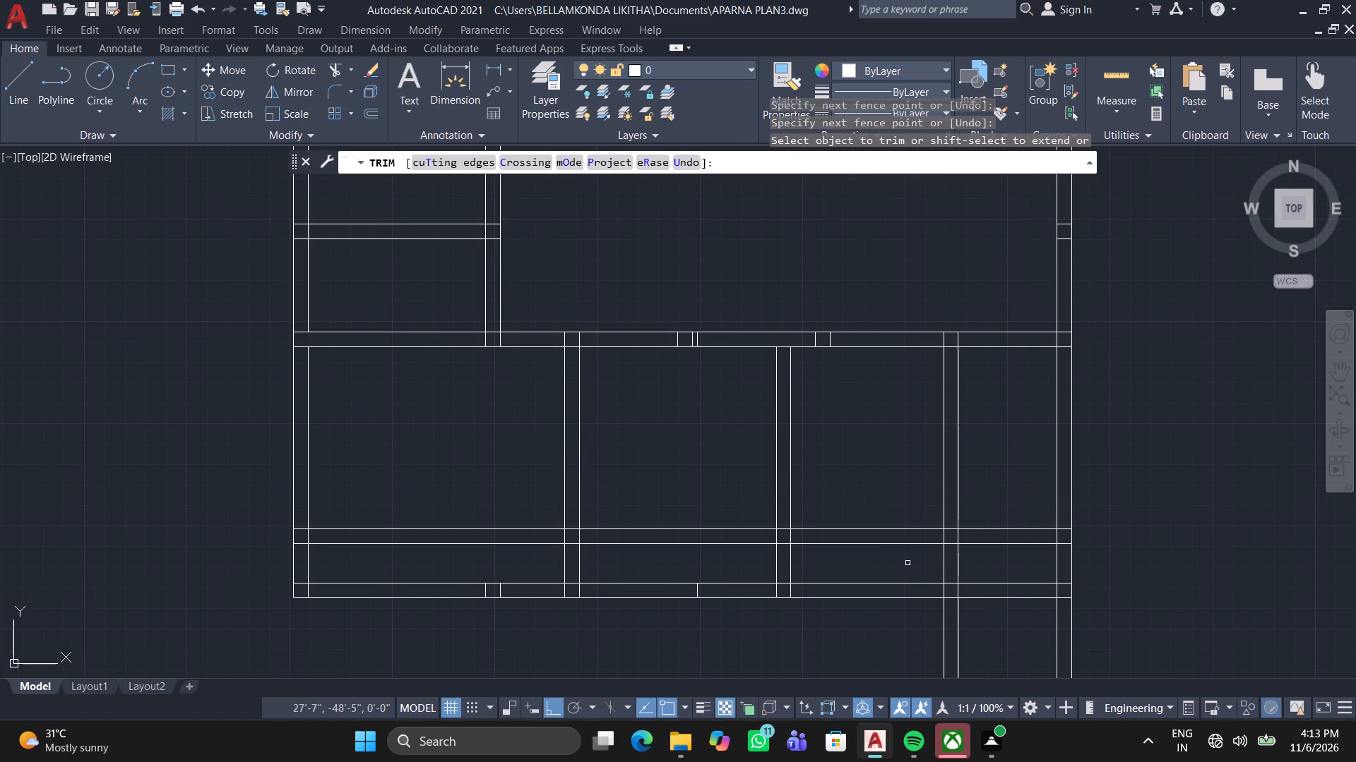
click(722, 572)
click(694, 624)
click(664, 612)
click(671, 579)
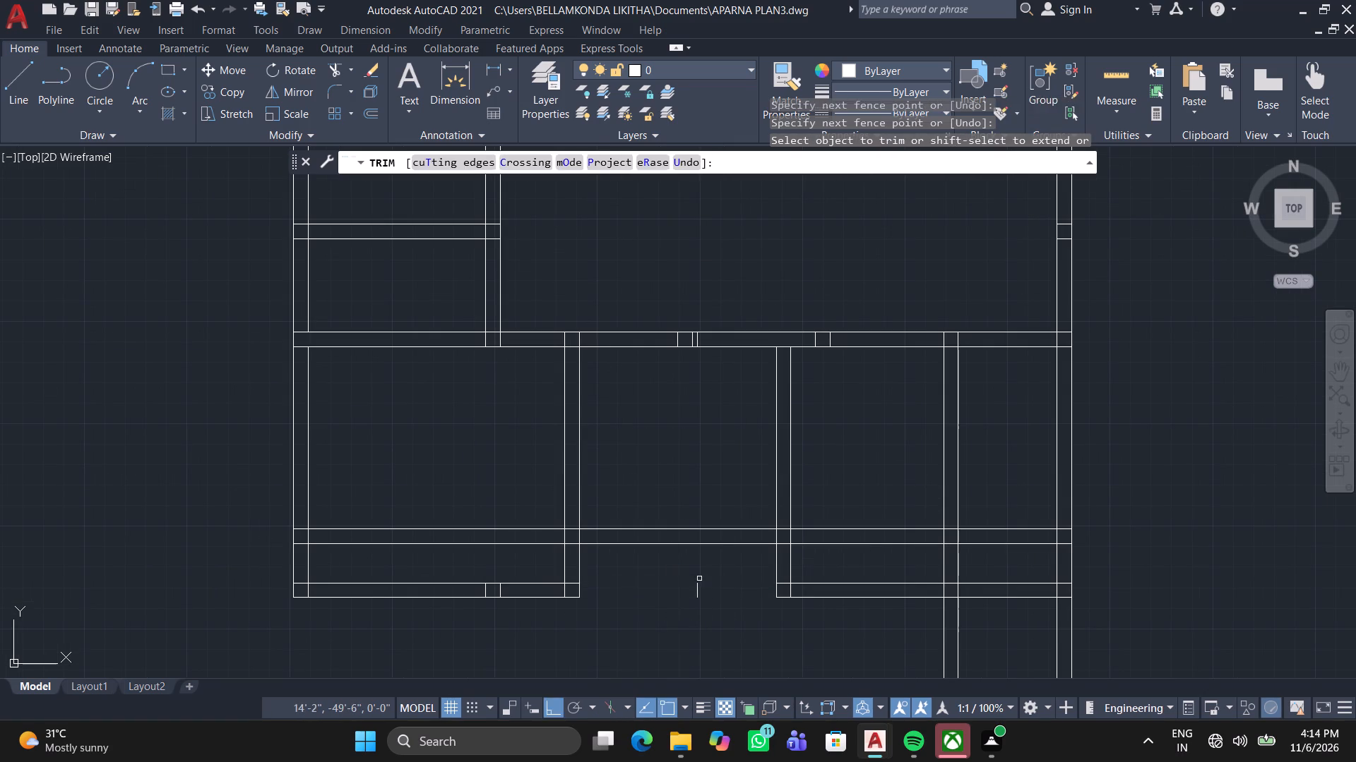
click(703, 579)
click(696, 593)
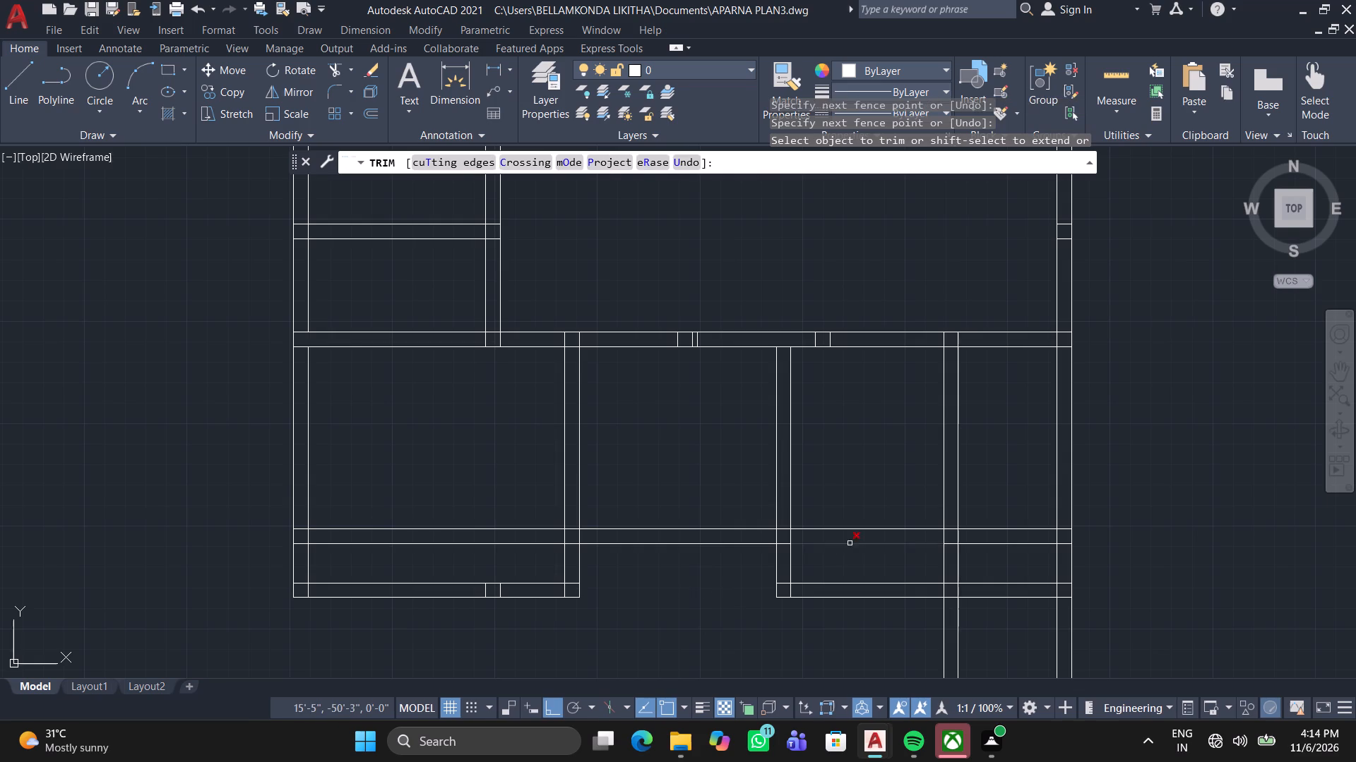
Trim the new horizontal wall pair out of the two right-hand bottom rooms.
click(909, 521)
click(907, 562)
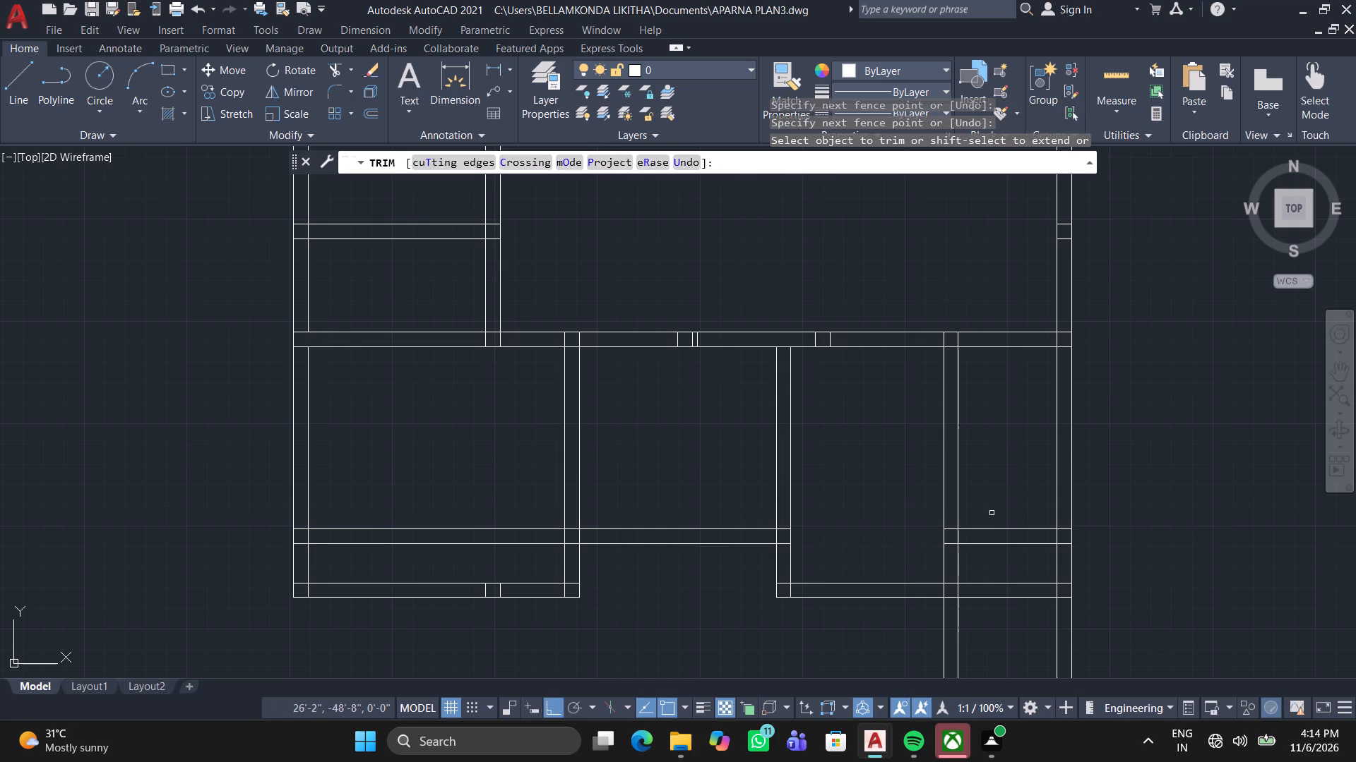
click(997, 514)
click(991, 567)
Trim the ends of the right-hand vertical wall lines that extend below the bottom outer wall.
middle_drag(926, 571, 946, 539)
click(910, 610)
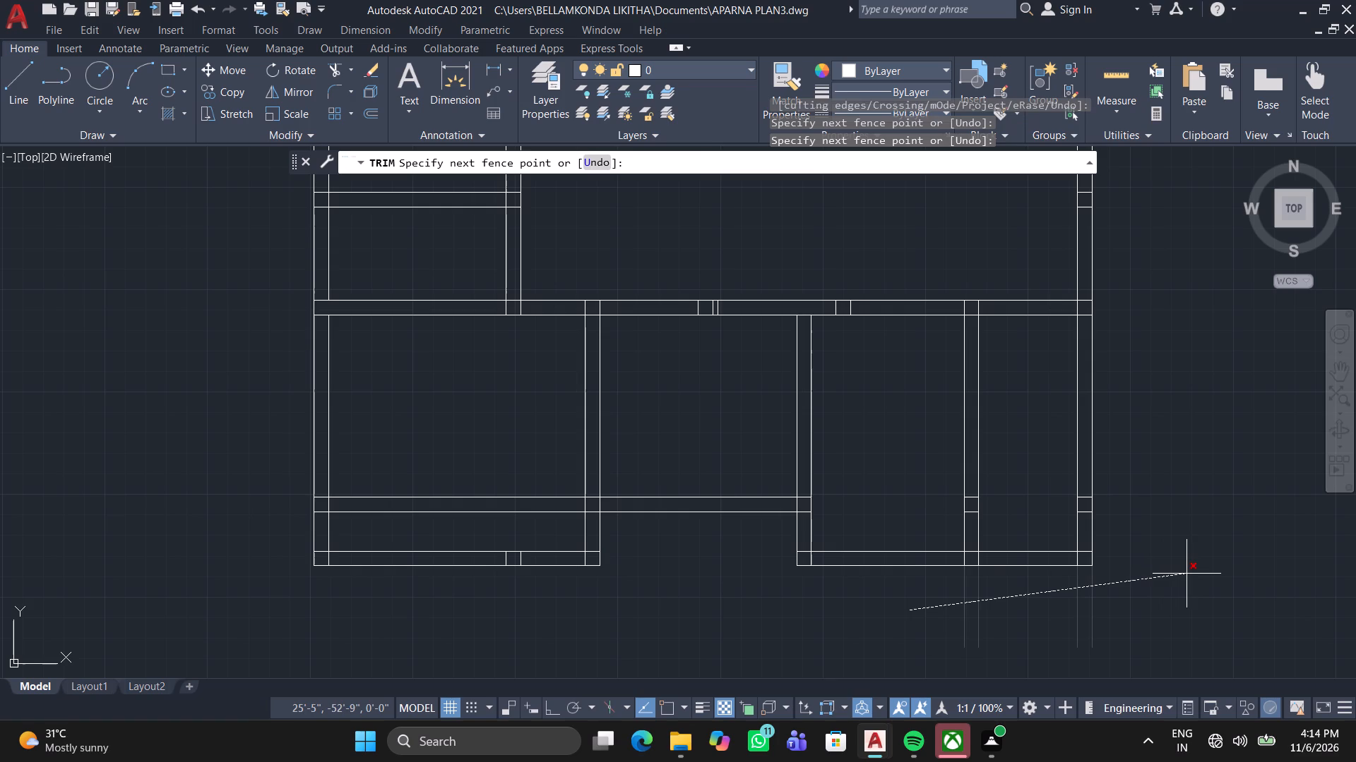
click(1186, 574)
Trim the new horizontal wall pair out of the left-hand bottom room.
middle_drag(899, 624, 1160, 574)
click(801, 471)
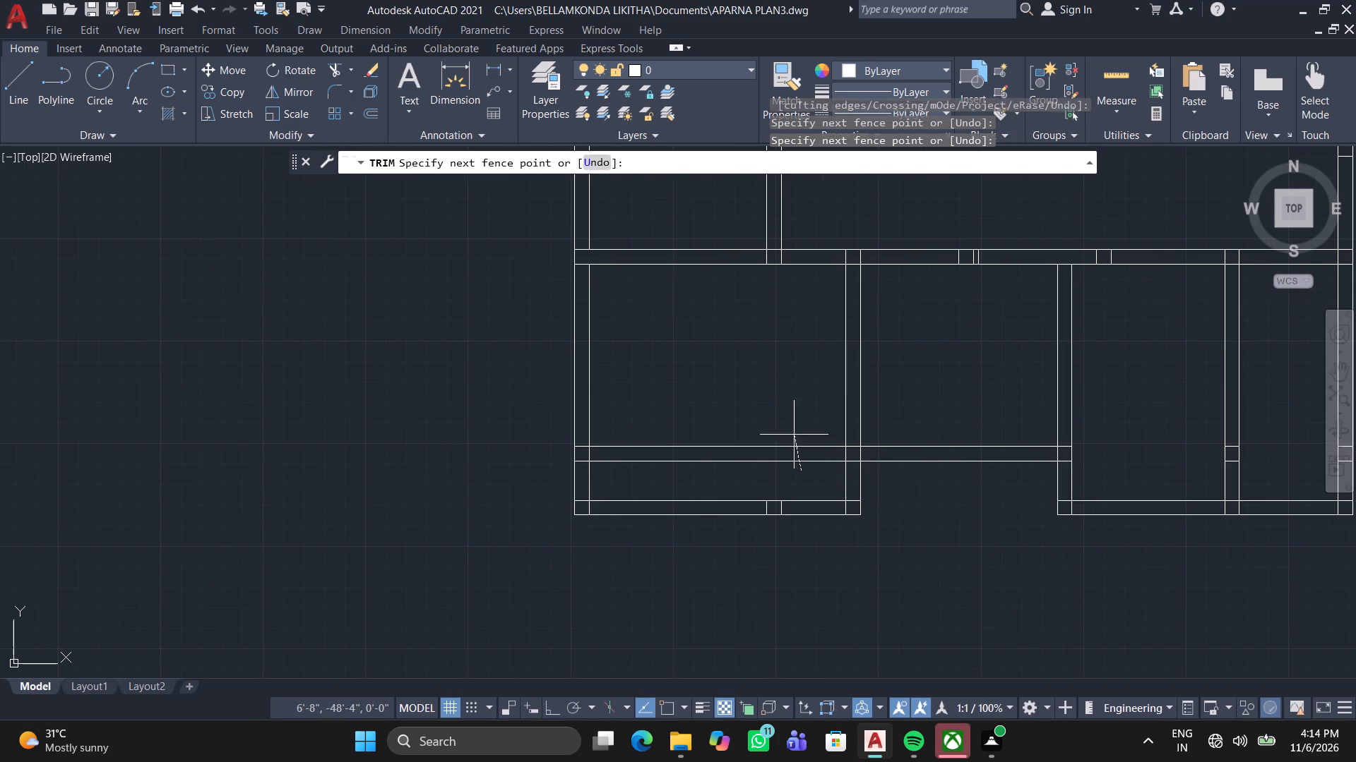
click(782, 421)
Trim the vertical line pair crossing the right-hand room above the central hall.
scroll(849, 403, down, 3)
scroll(951, 315, up, 3)
middle_drag(952, 320, 927, 536)
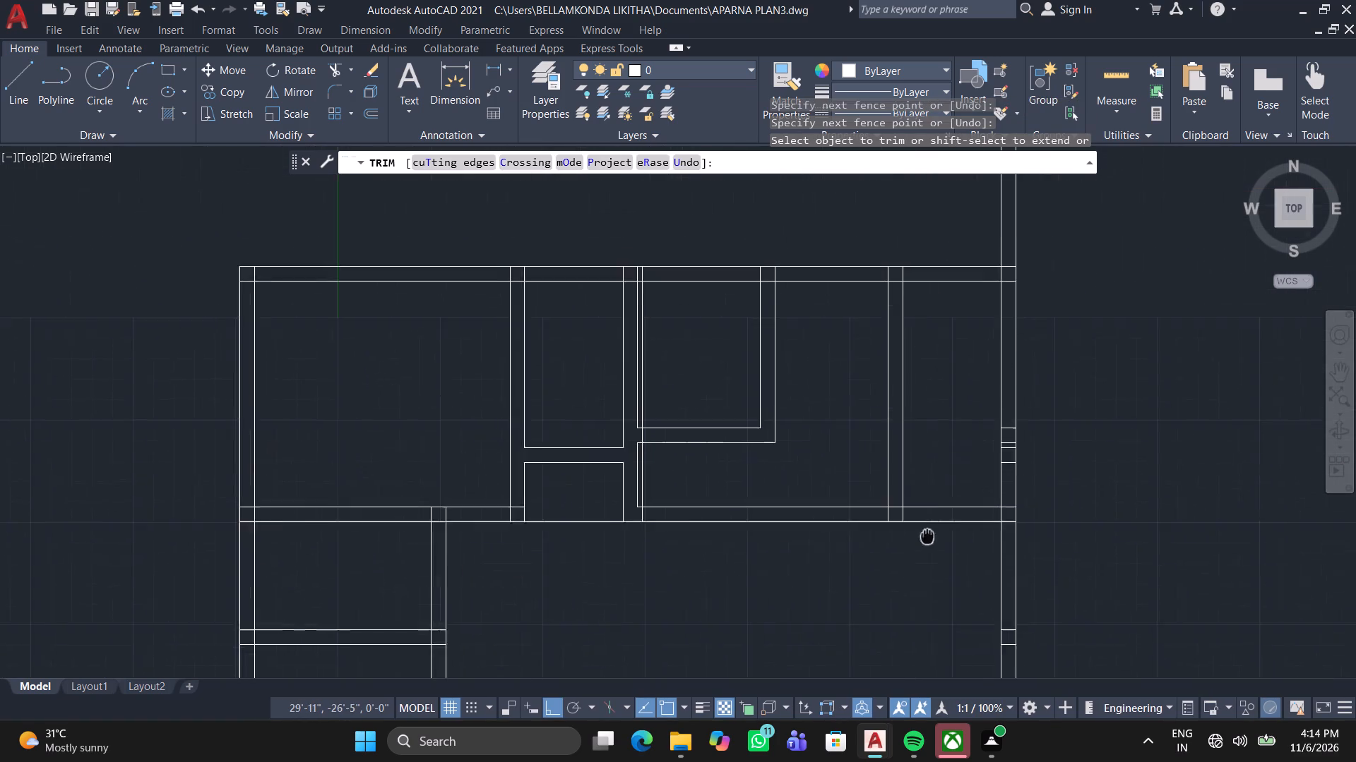
middle_drag(927, 536, 912, 549)
click(929, 445)
click(840, 449)
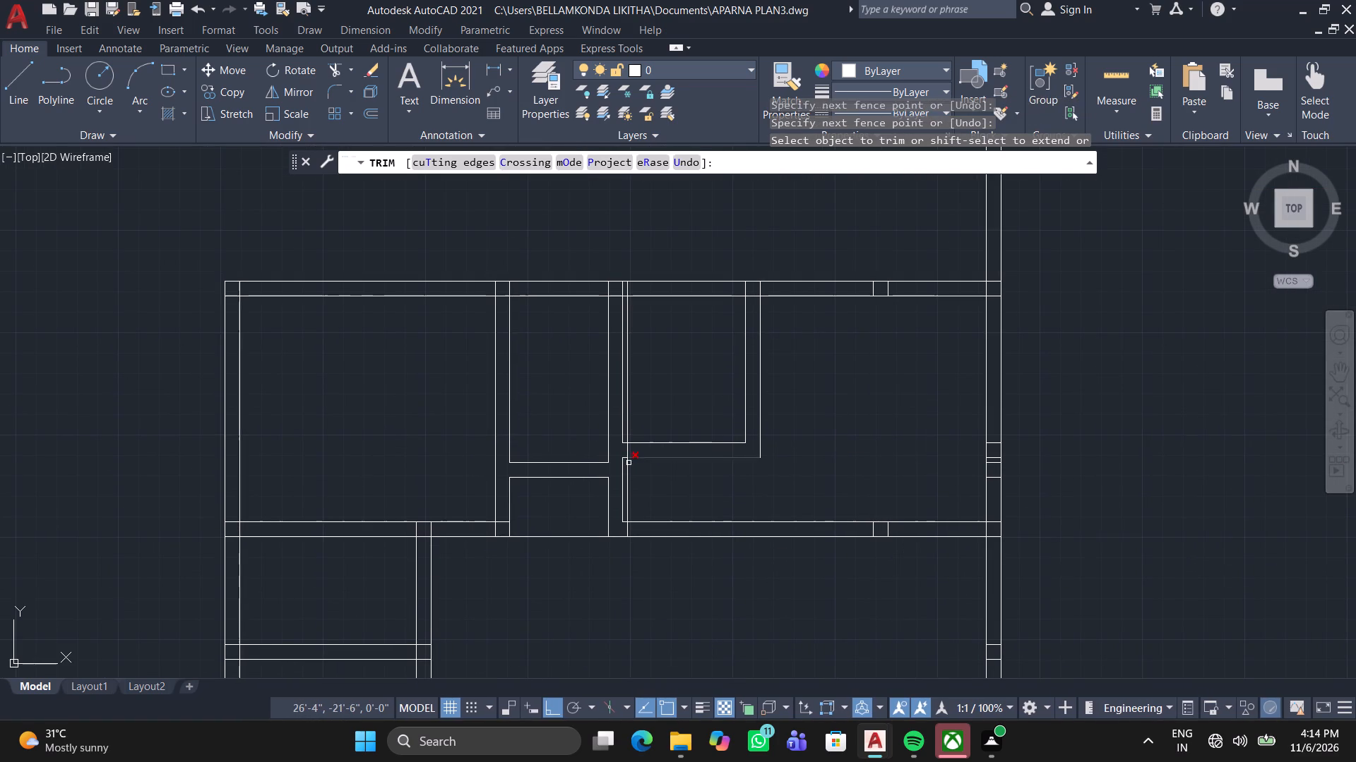
Trim the stray vertical line beside the left wall of the small inner room and of the space below it.
scroll(593, 478, up, 3)
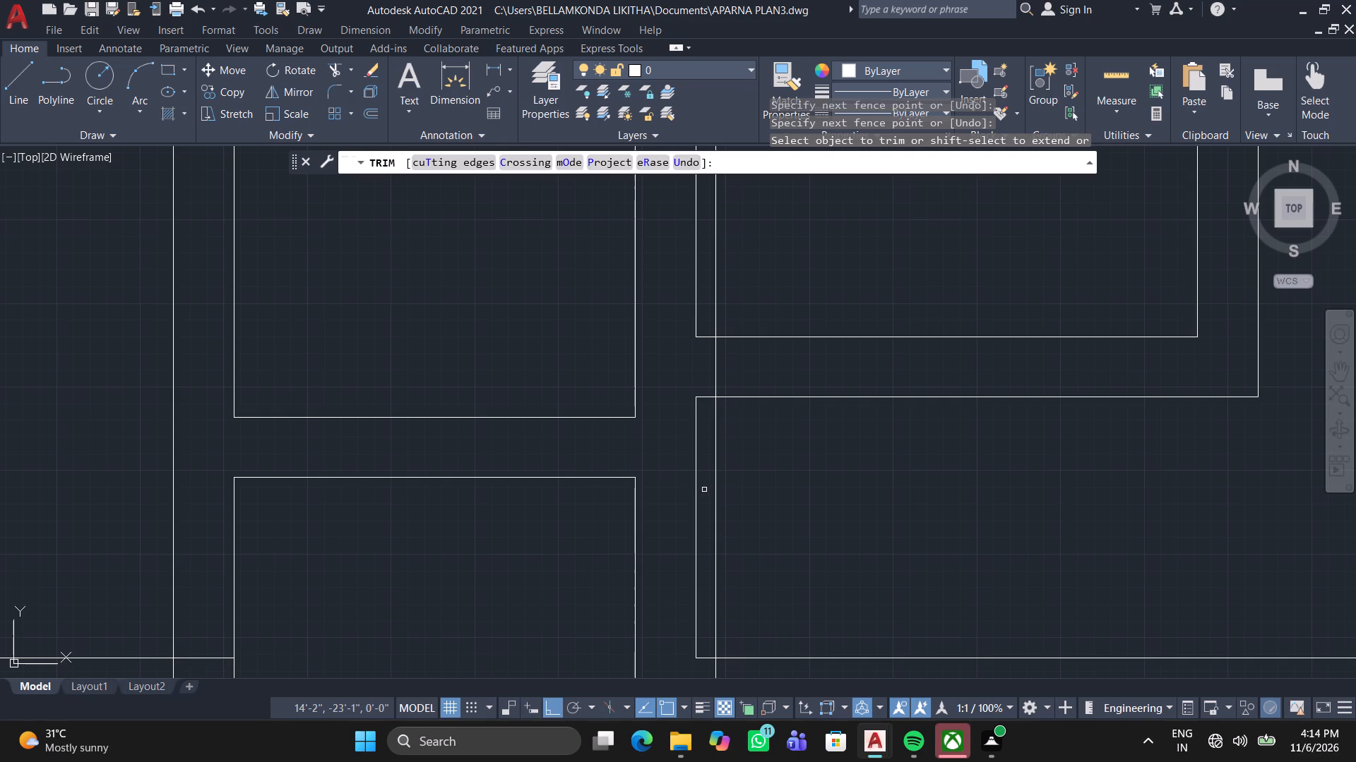
click(704, 490)
click(744, 482)
scroll(751, 483, down, 1)
middle_drag(752, 485, 744, 623)
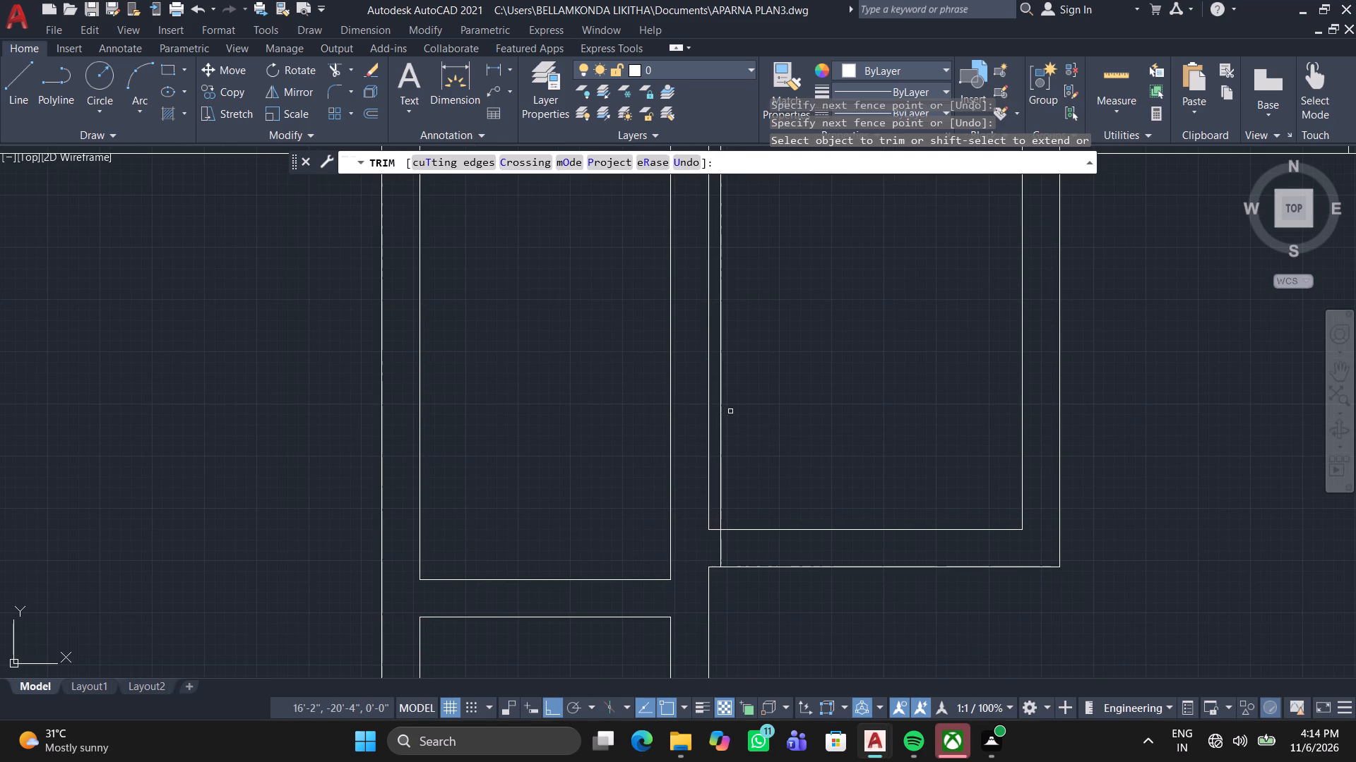
click(713, 424)
click(751, 425)
Trim the overlapping wall lines at the top-left outer corner of the left-hand room above the central hall.
scroll(751, 425, down, 1)
middle_drag(751, 428, 753, 430)
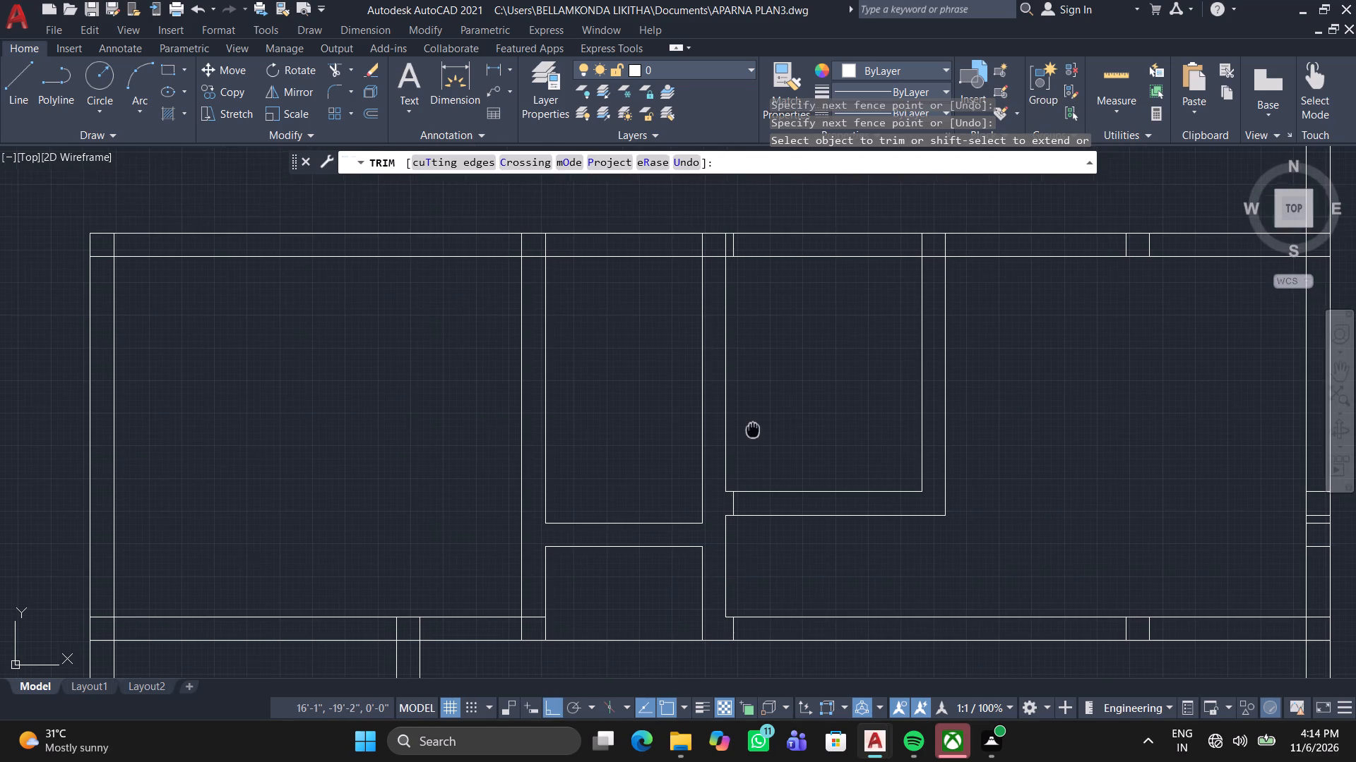
middle_drag(753, 430, 761, 421)
scroll(787, 374, down, 3)
middle_drag(787, 374, 778, 311)
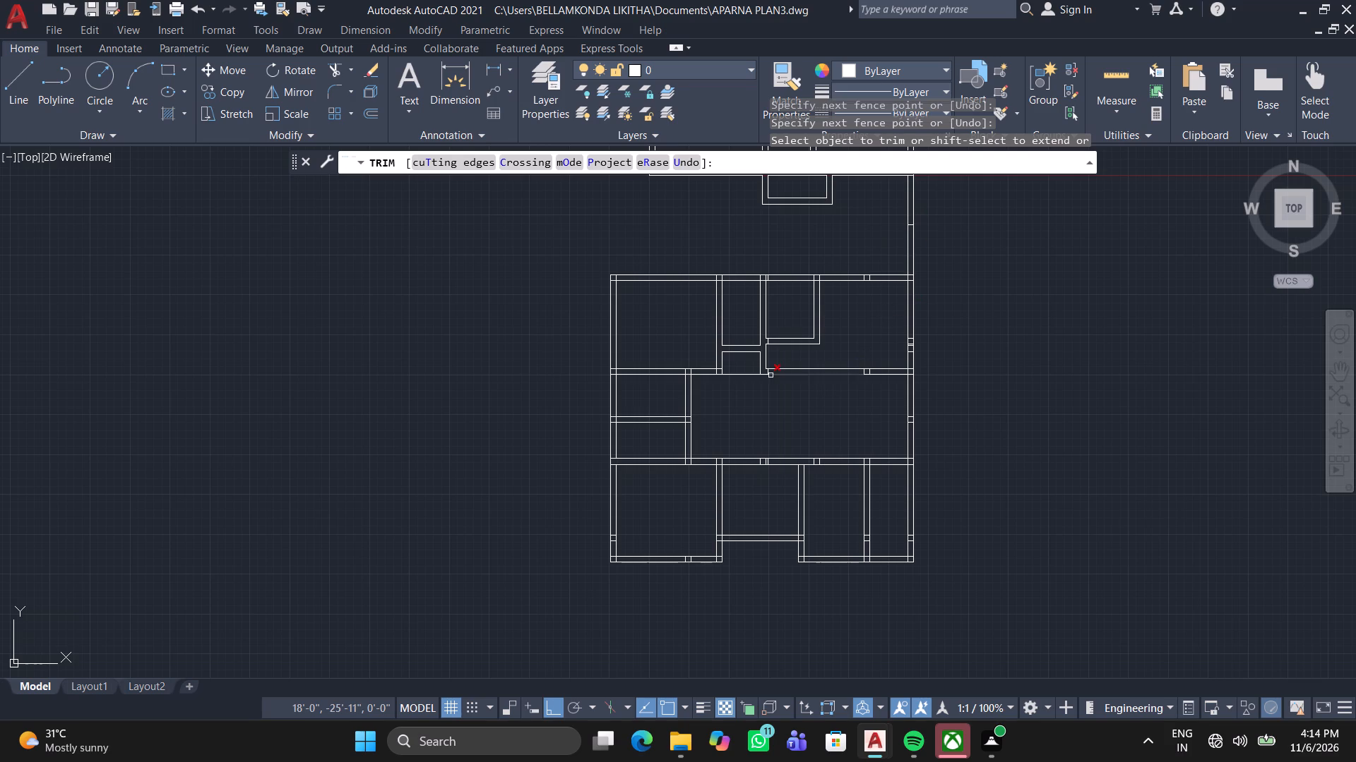
scroll(631, 274, up, 2)
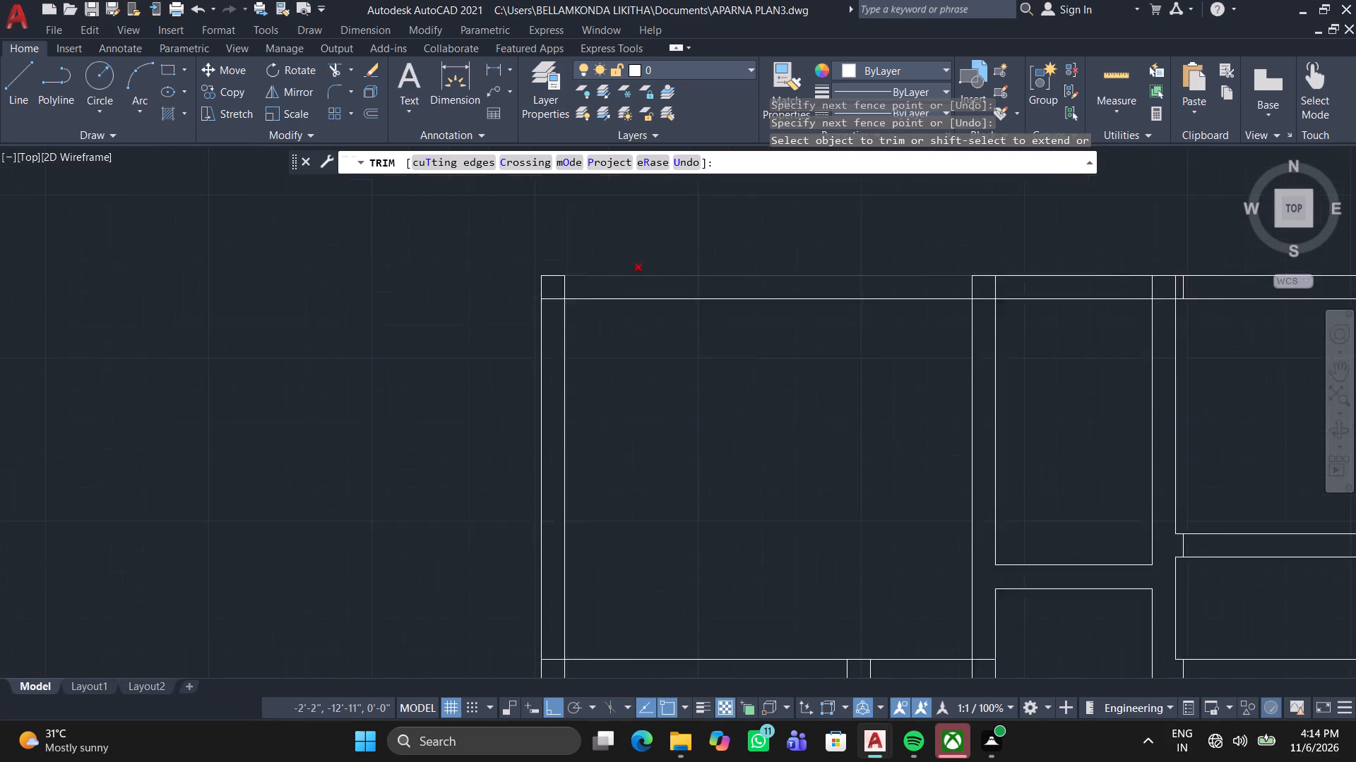
scroll(631, 274, up, 2)
middle_drag(648, 306, 744, 313)
scroll(581, 315, up, 3)
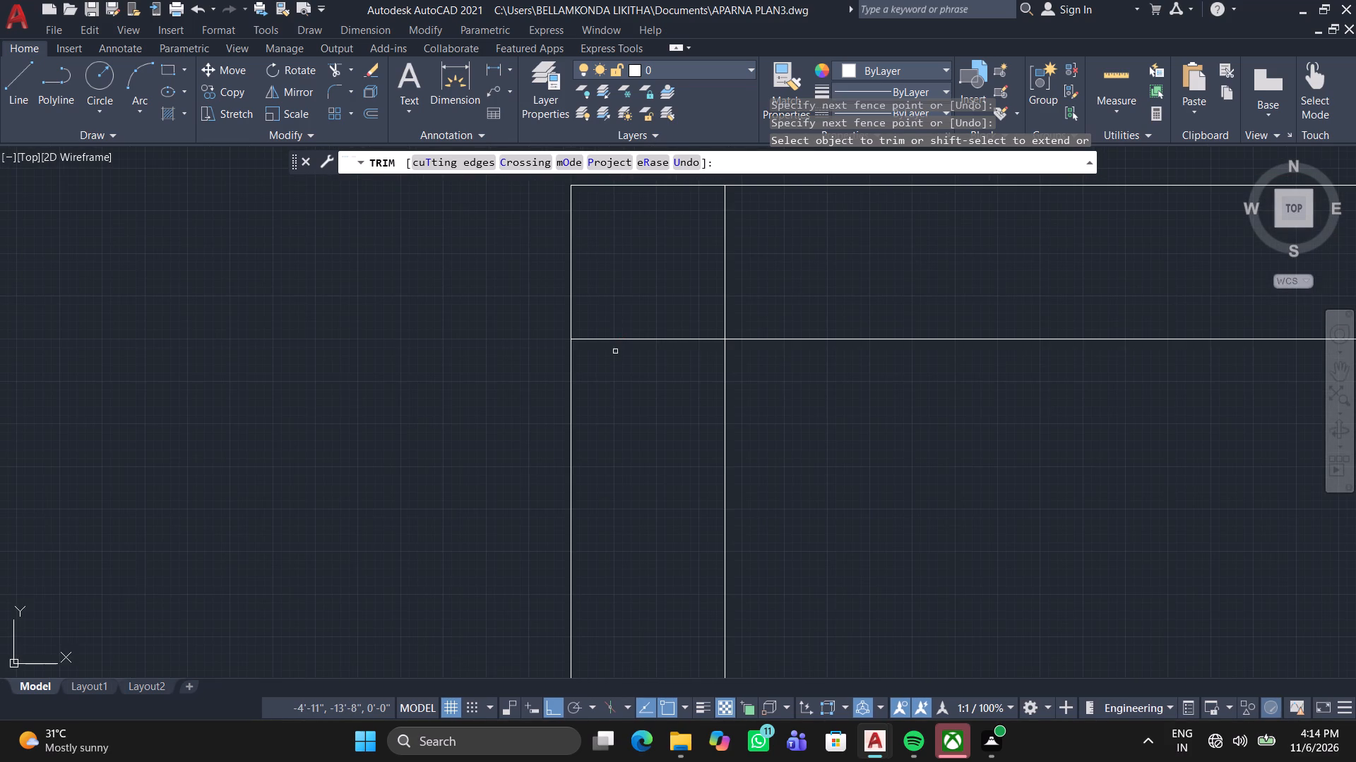
click(616, 355)
click(824, 253)
Trim the crossing lines where the wall between the left-hand room and the narrow room meets the top wall.
scroll(806, 258, down, 3)
scroll(963, 286, down, 1)
middle_drag(965, 289, 510, 355)
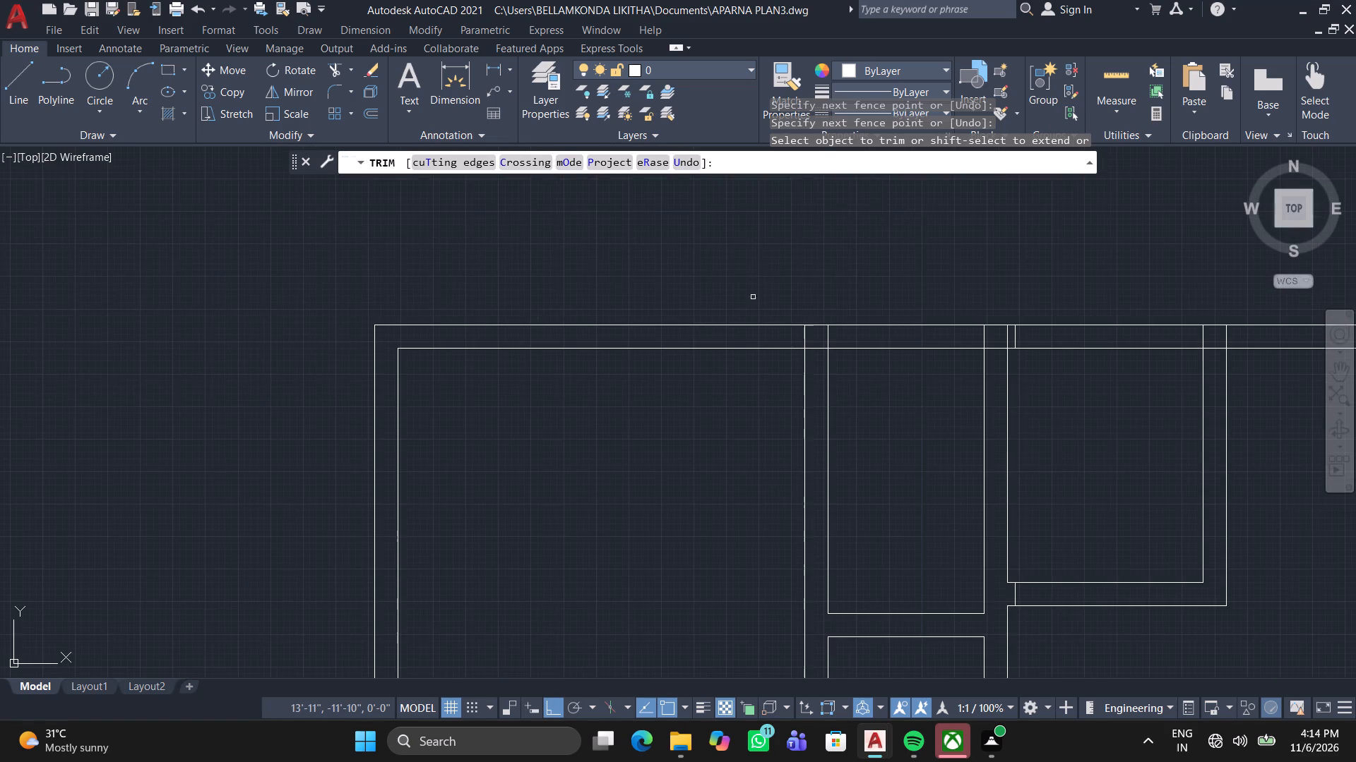
scroll(799, 391, up, 3)
middle_drag(855, 339, 791, 537)
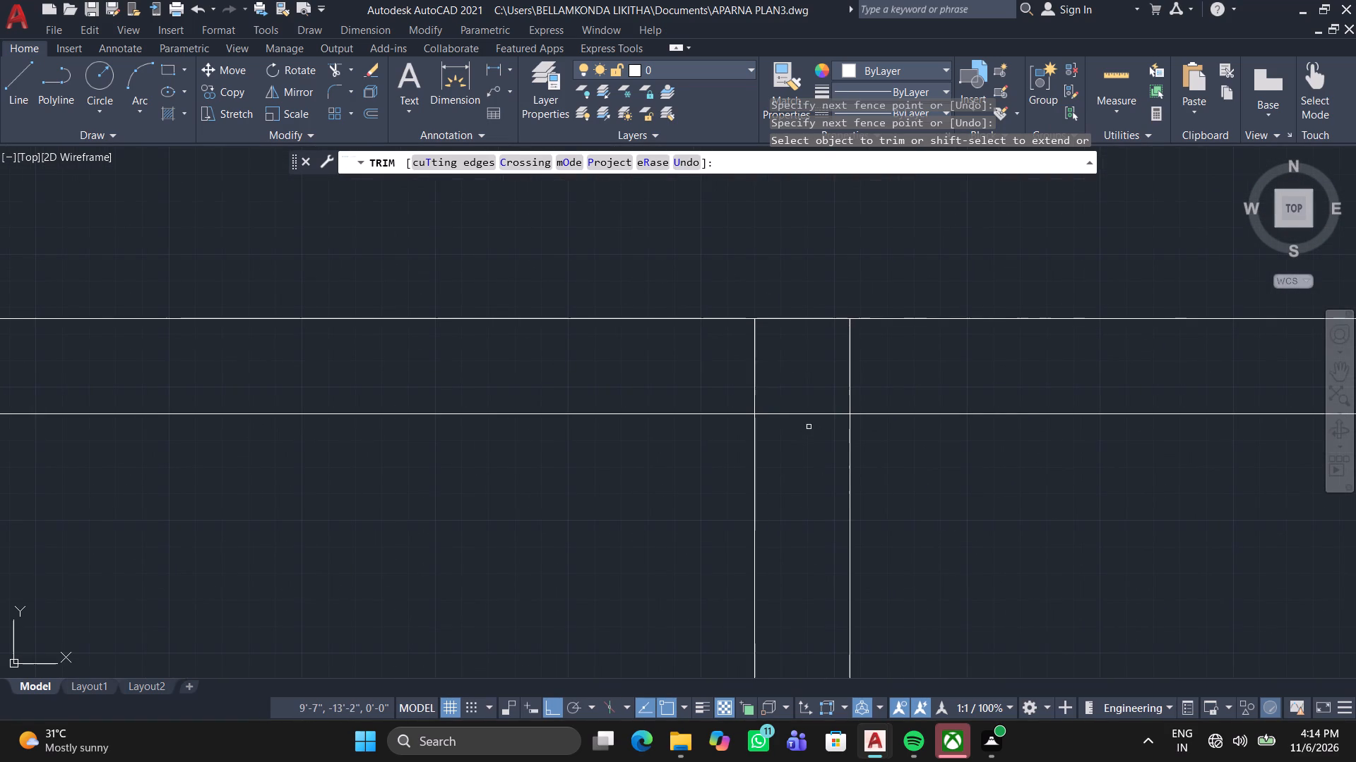
click(809, 427)
click(701, 366)
click(792, 366)
click(884, 368)
Trim the wall junction between the narrow room and small inner room at the top wall, including the stray vertical line.
scroll(881, 372, down, 3)
middle_drag(1039, 396, 760, 457)
scroll(782, 446, up, 3)
scroll(723, 441, up, 1)
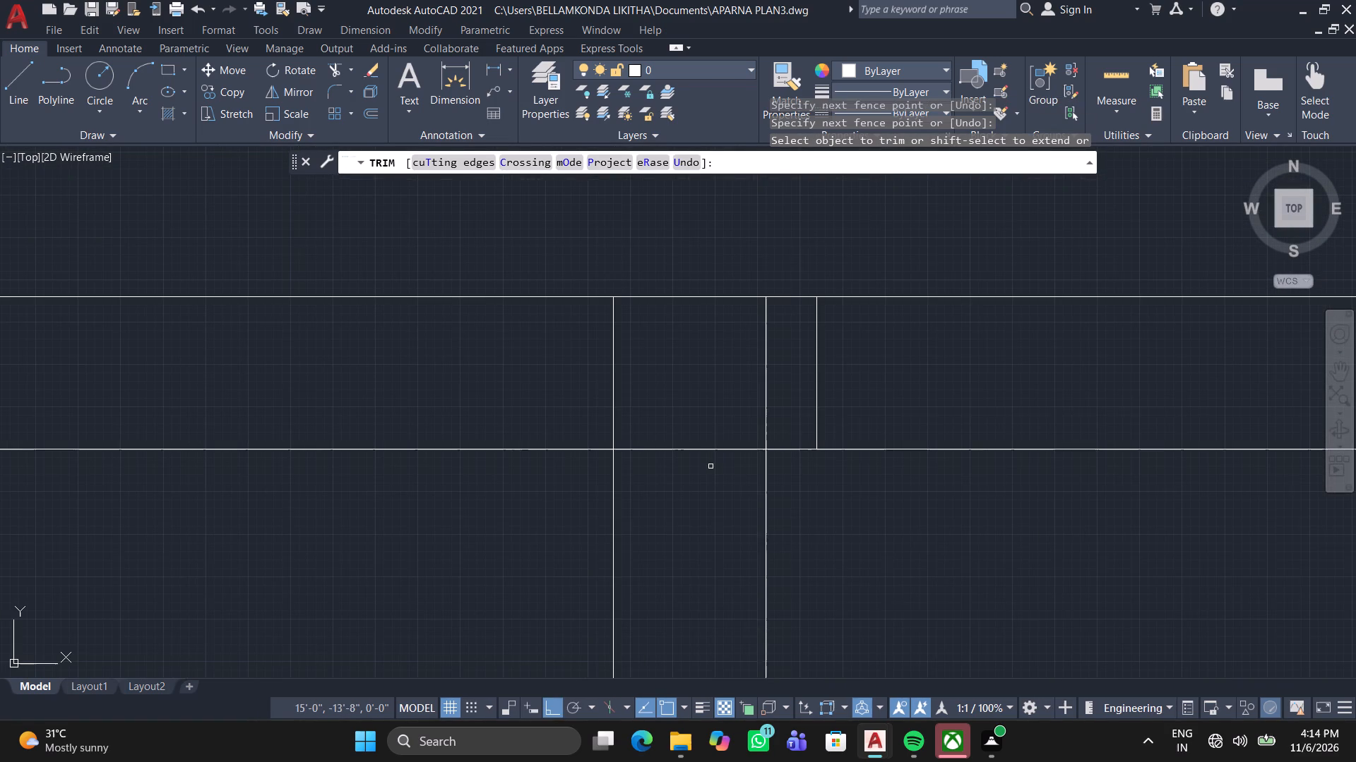
click(718, 464)
click(853, 409)
click(772, 408)
click(603, 401)
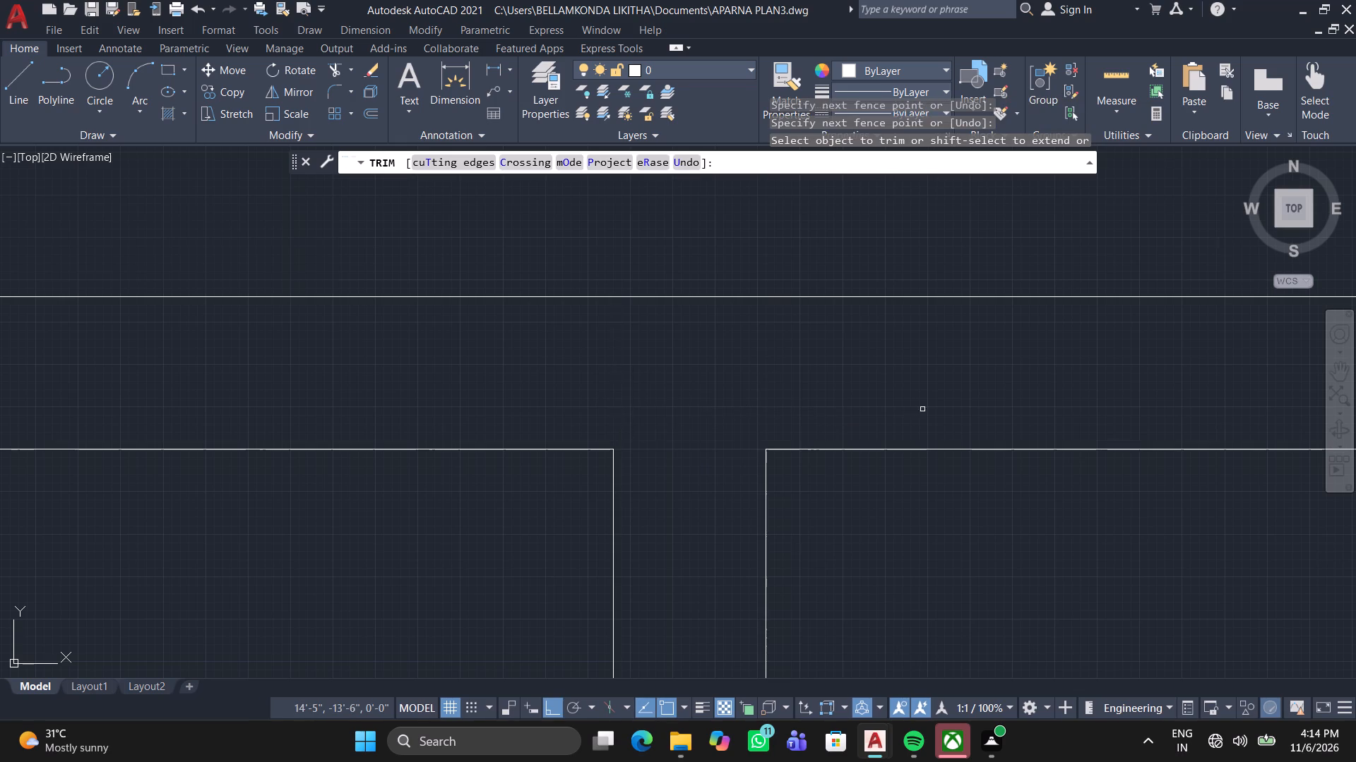
Trim the crossing lines where the small inner room's right wall meets the top wall.
scroll(923, 409, down, 1)
middle_drag(924, 412, 900, 405)
scroll(900, 405, down, 2)
middle_drag(1010, 392, 643, 370)
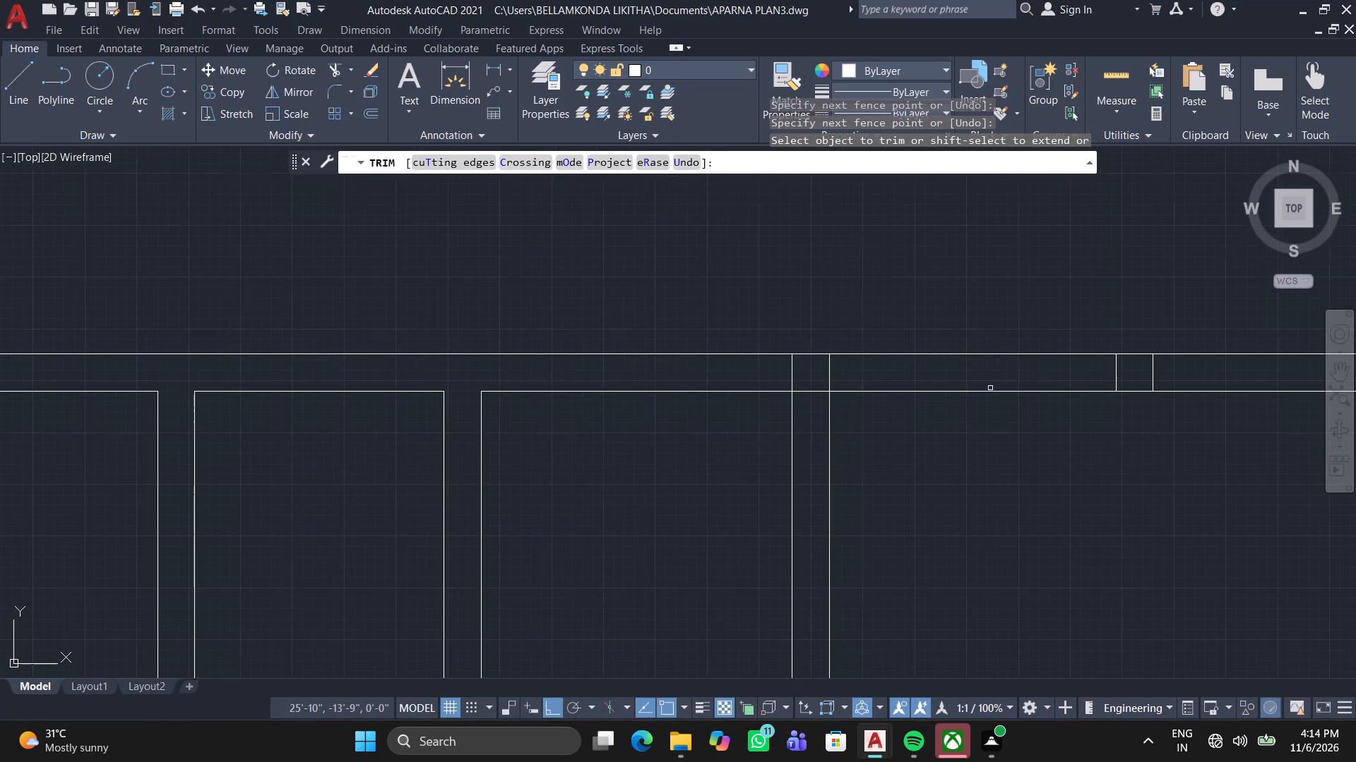
scroll(990, 388, up, 3)
middle_drag(806, 377, 1050, 440)
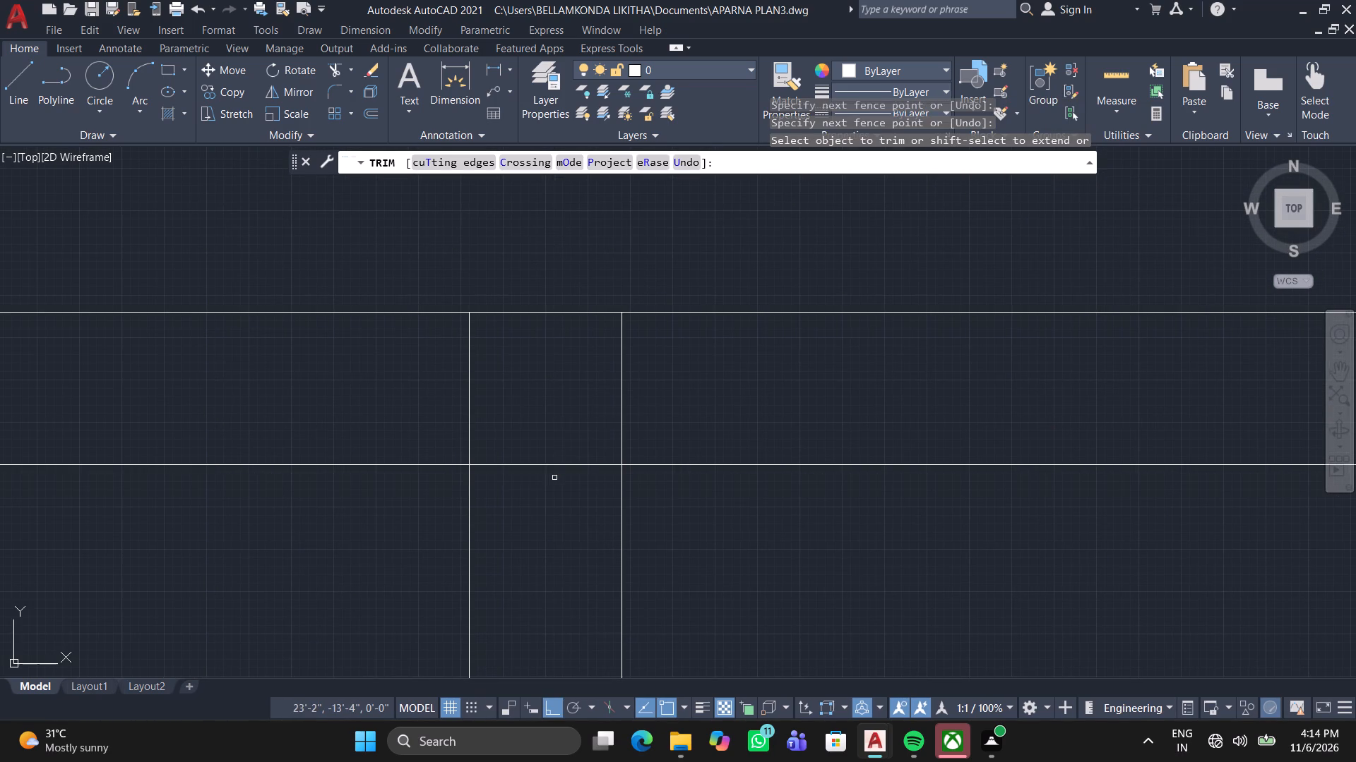
click(556, 478)
click(668, 416)
drag(448, 392, 458, 394)
click(528, 390)
Trim the short vertical pair out of the right-hand room's top wall and clean up its junction with the right outer wall.
scroll(572, 397, down, 4)
scroll(776, 405, up, 2)
click(727, 396)
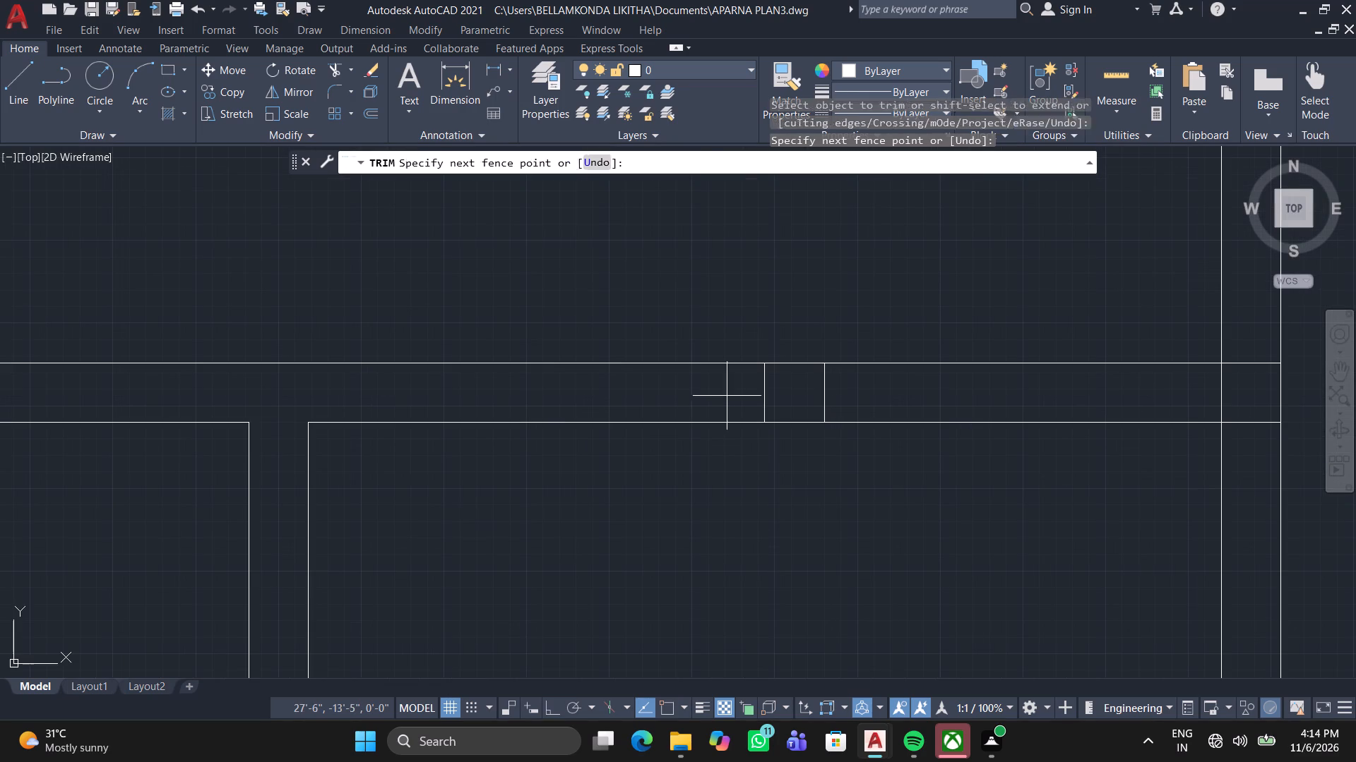
click(1242, 397)
click(1278, 445)
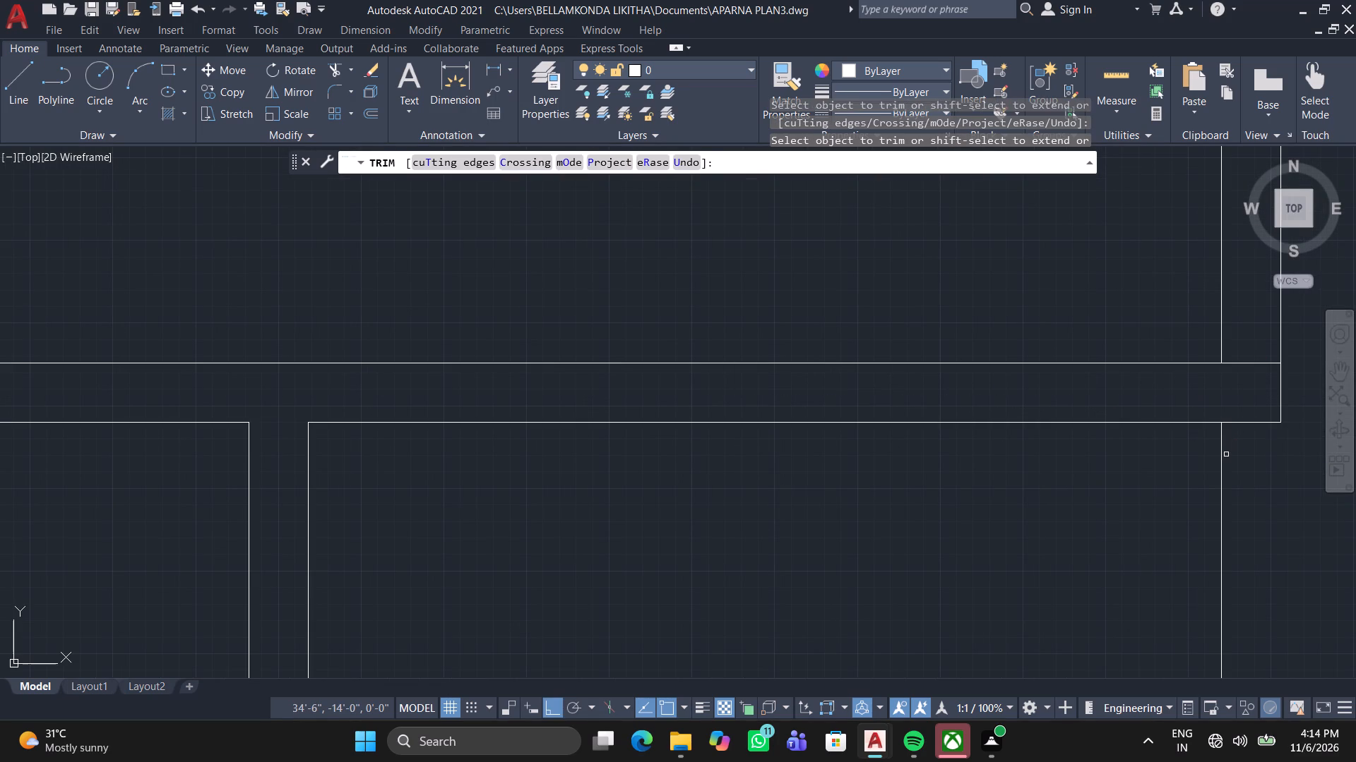
key(ctrl+z)
click(1247, 435)
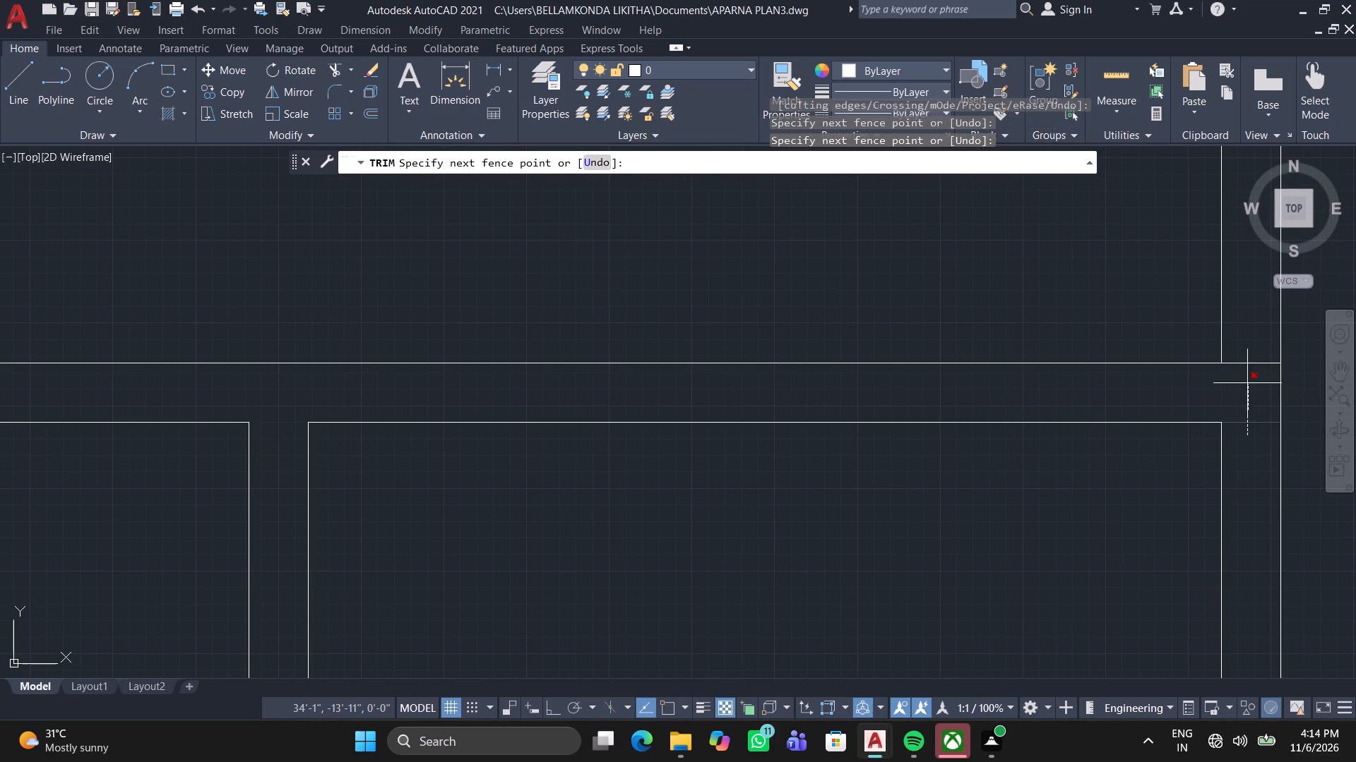
click(1266, 344)
scroll(1248, 370, down, 4)
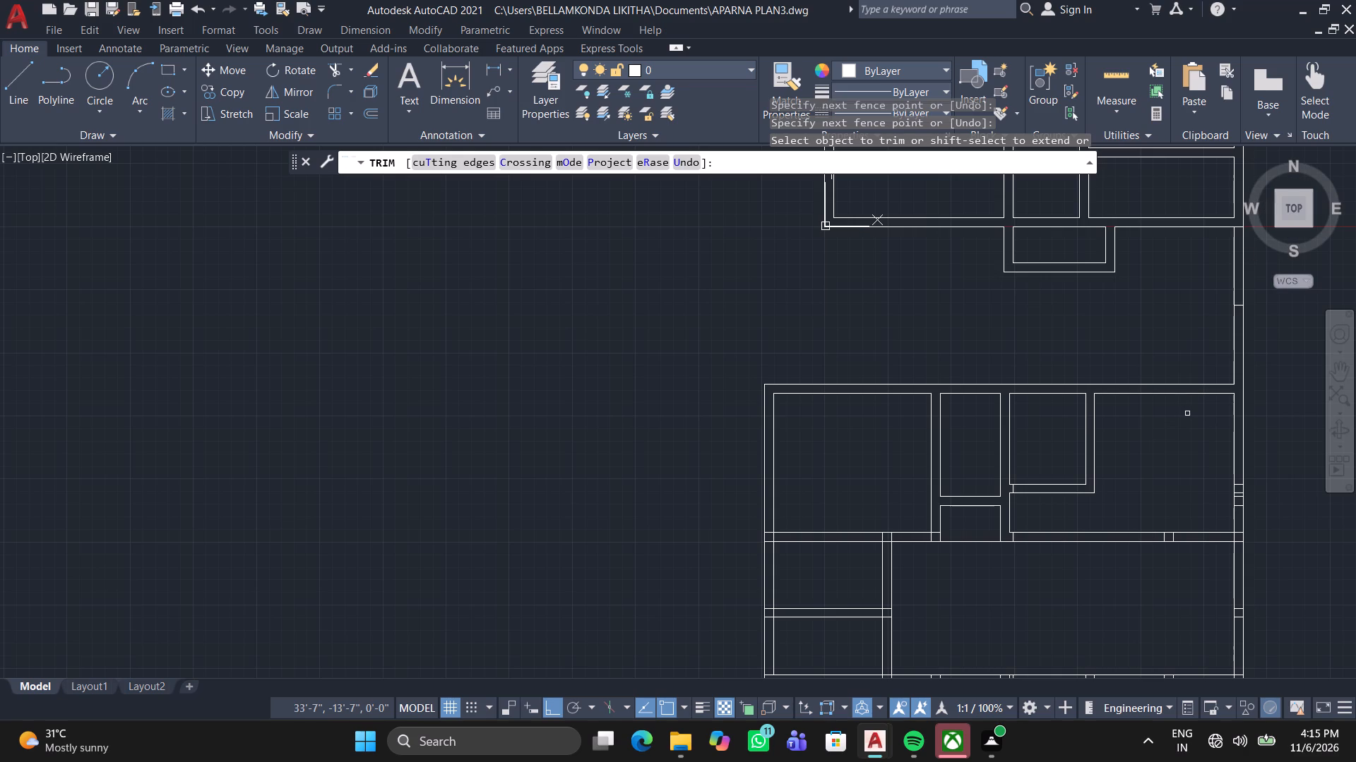
Trim the short vertical line pair out of the wall between the right-hand room and the central hall.
middle_drag(1181, 491, 1026, 357)
scroll(1031, 407, up, 1)
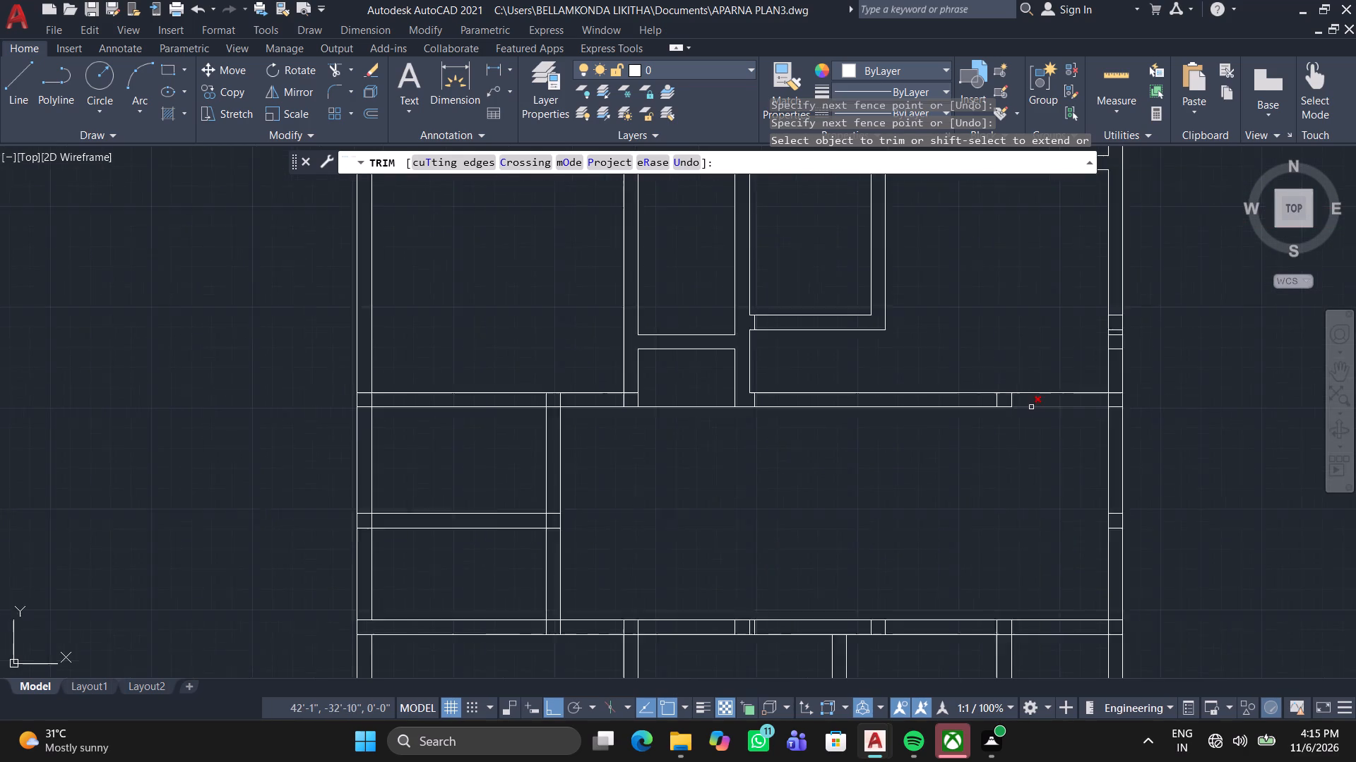
scroll(1031, 407, up, 3)
click(878, 382)
click(1036, 381)
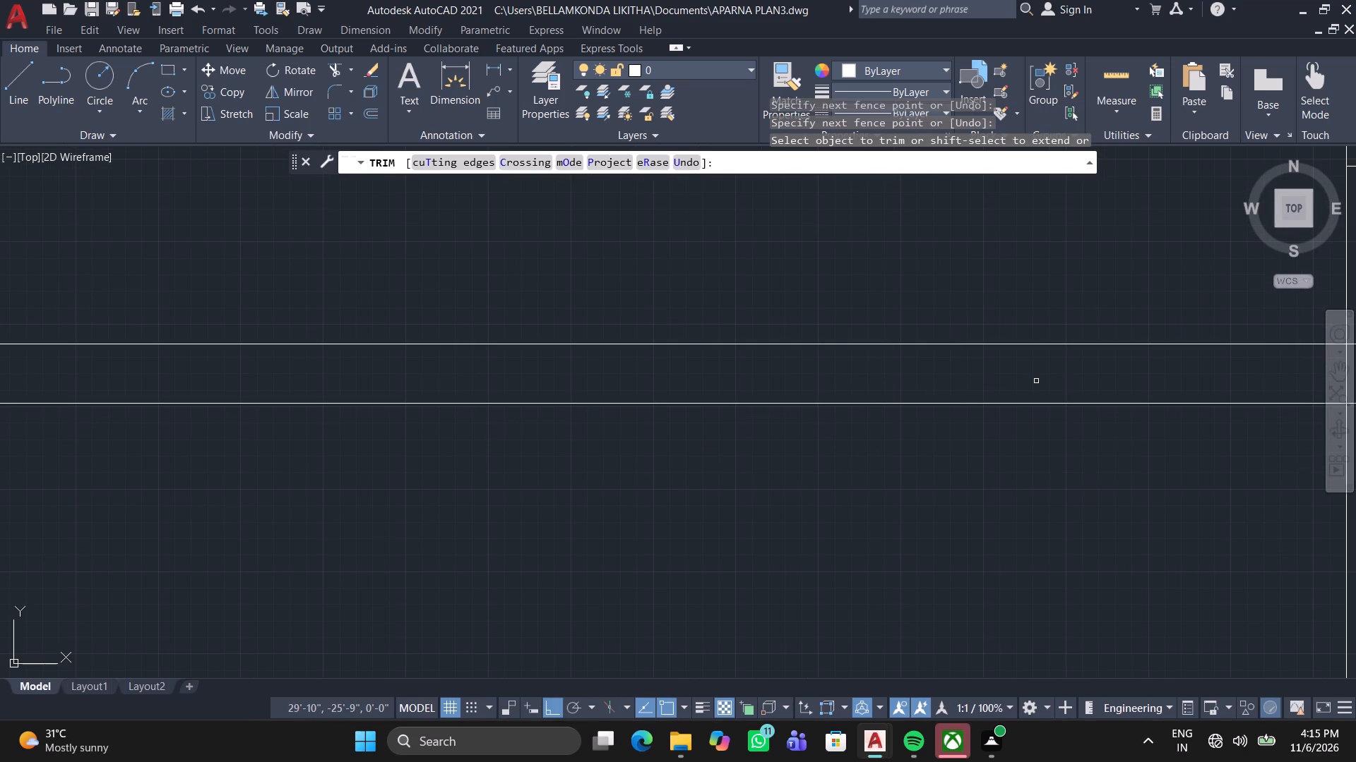
Trim the cross lines inside the right outer wall beside the right-hand room and open its junction with the hall's top wall.
scroll(1071, 380, down, 2)
middle_drag(1202, 286, 1033, 394)
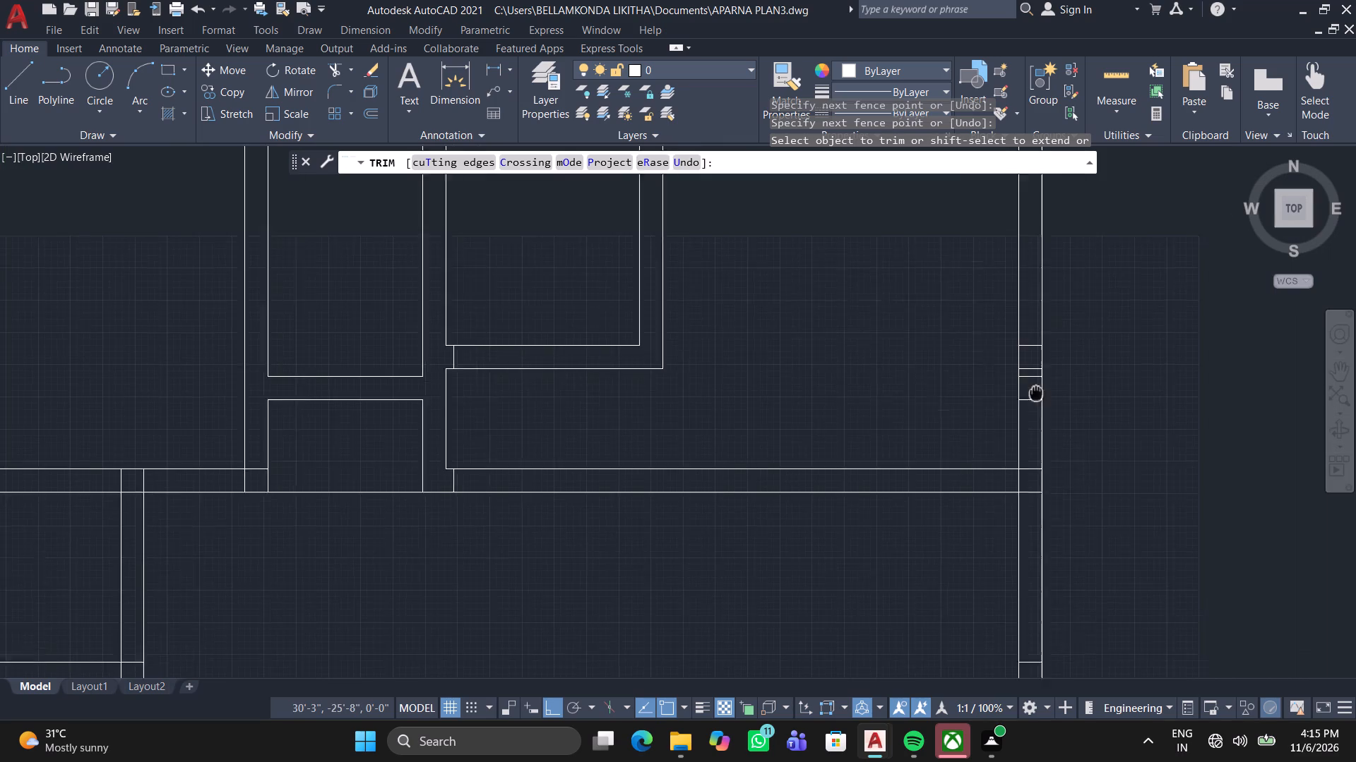
middle_drag(1033, 394, 1028, 397)
scroll(1015, 481, up, 2)
click(1017, 562)
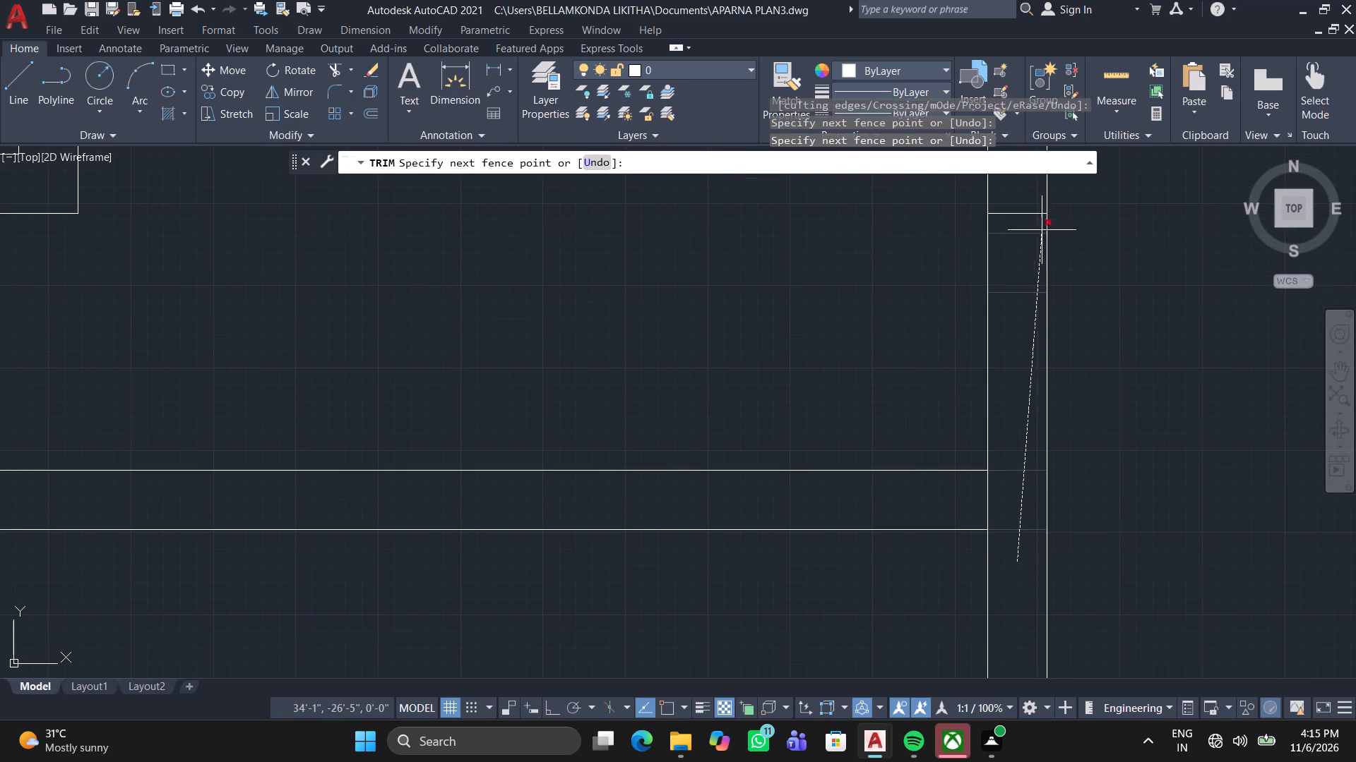
click(1035, 200)
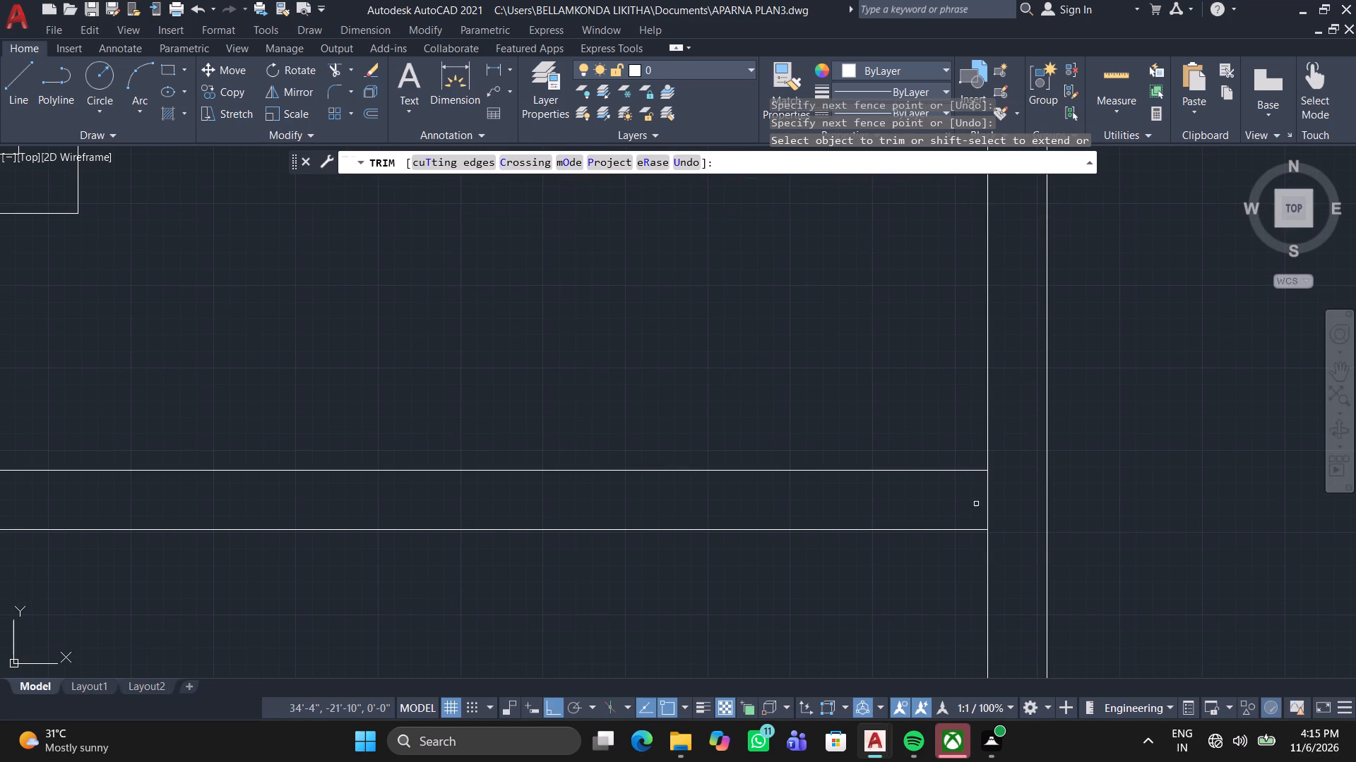
click(976, 504)
click(1007, 500)
scroll(1003, 501, down, 3)
scroll(997, 397, up, 2)
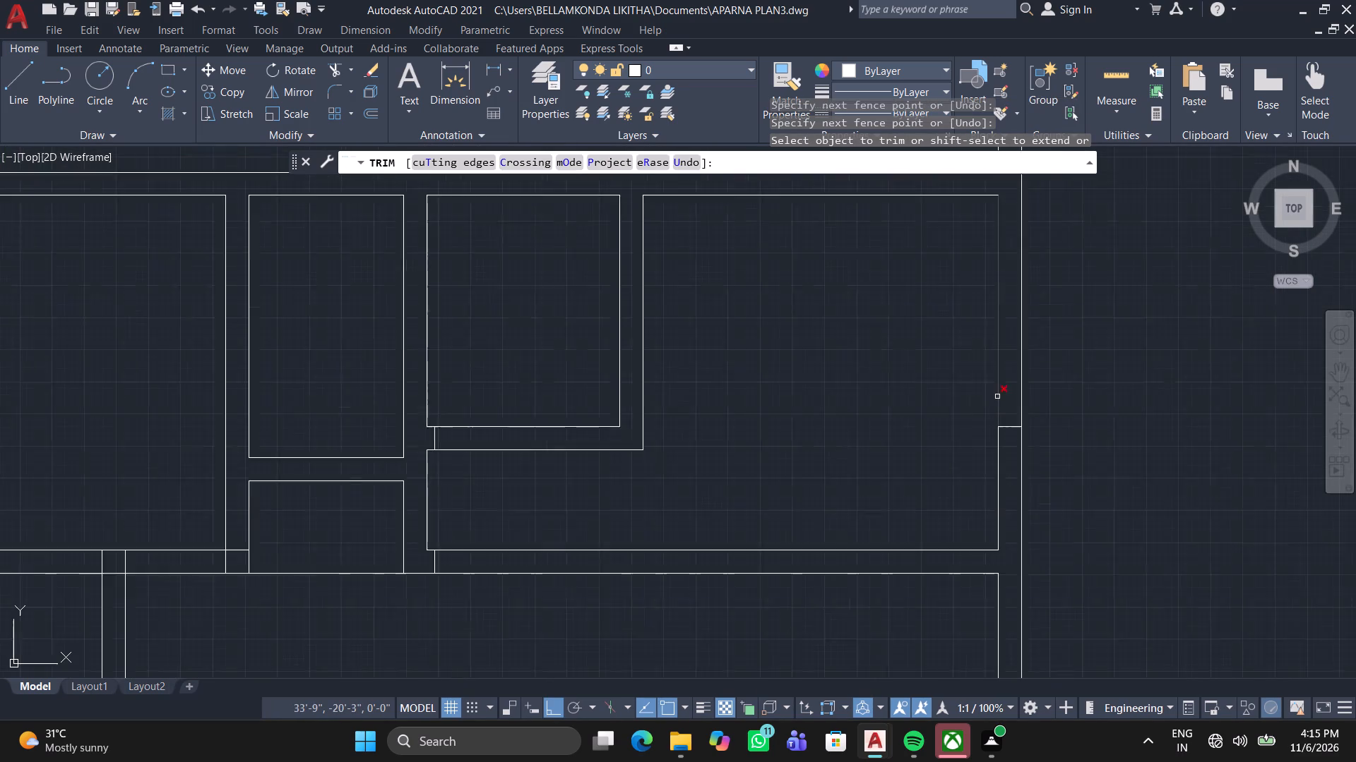
click(1025, 439)
click(1018, 455)
Trim the overlapping line ends at the bottom-right corner of the left-hand room above the hall.
scroll(1018, 456, down, 3)
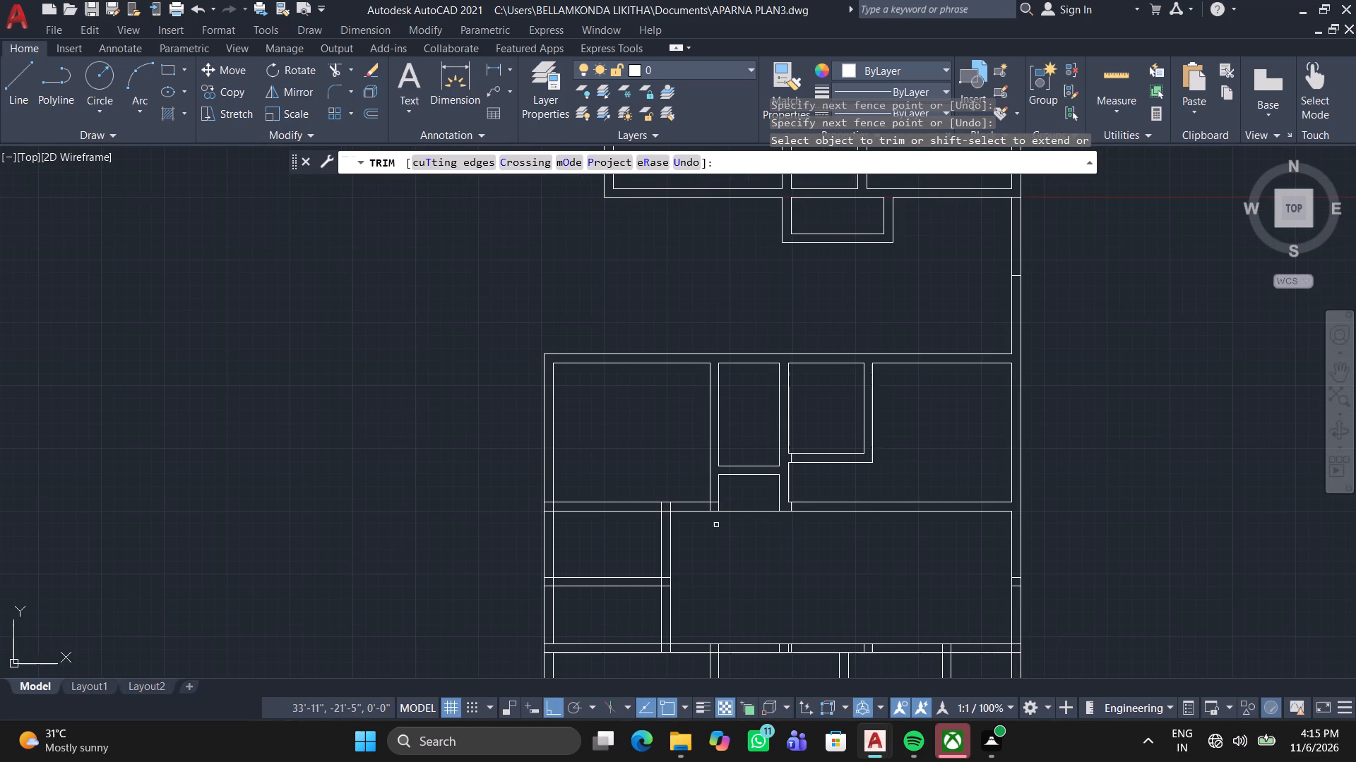
scroll(761, 503, up, 2)
scroll(817, 502, up, 2)
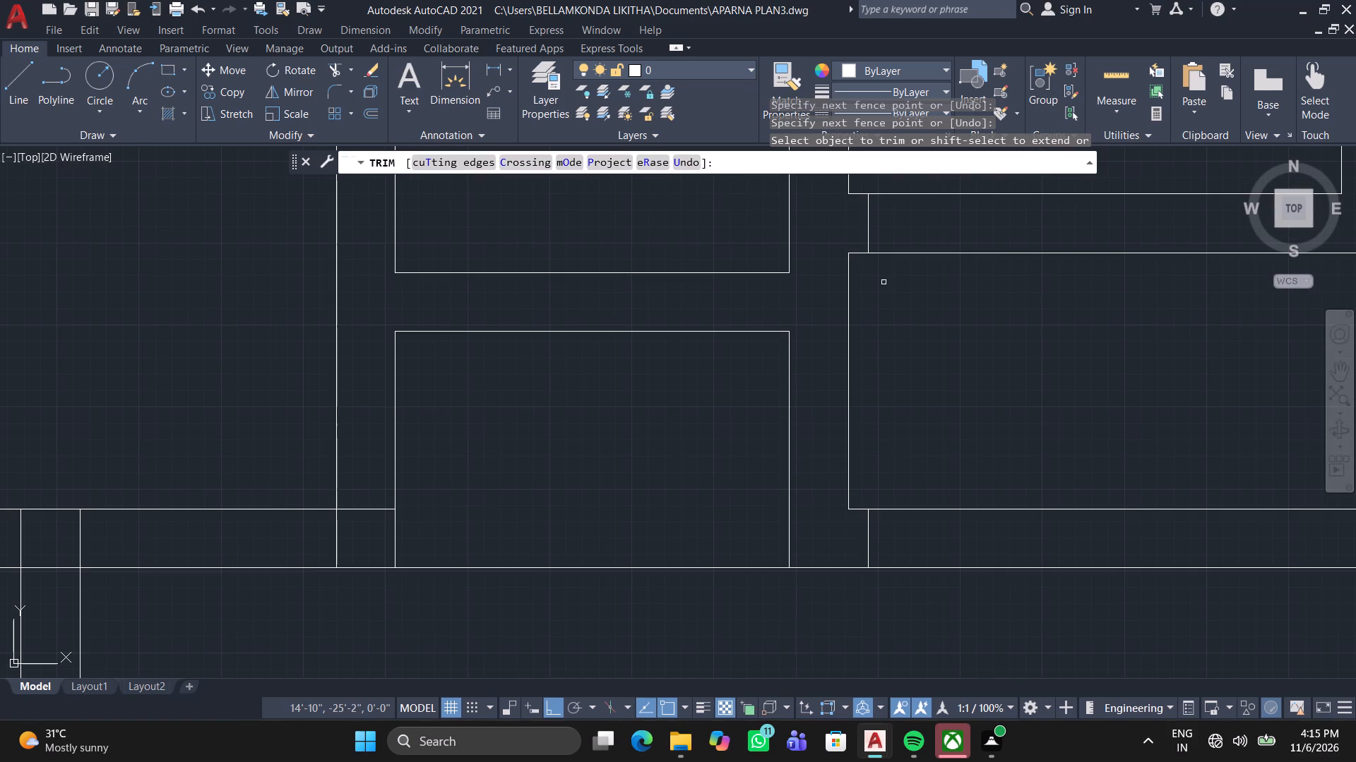
middle_drag(884, 282, 840, 412)
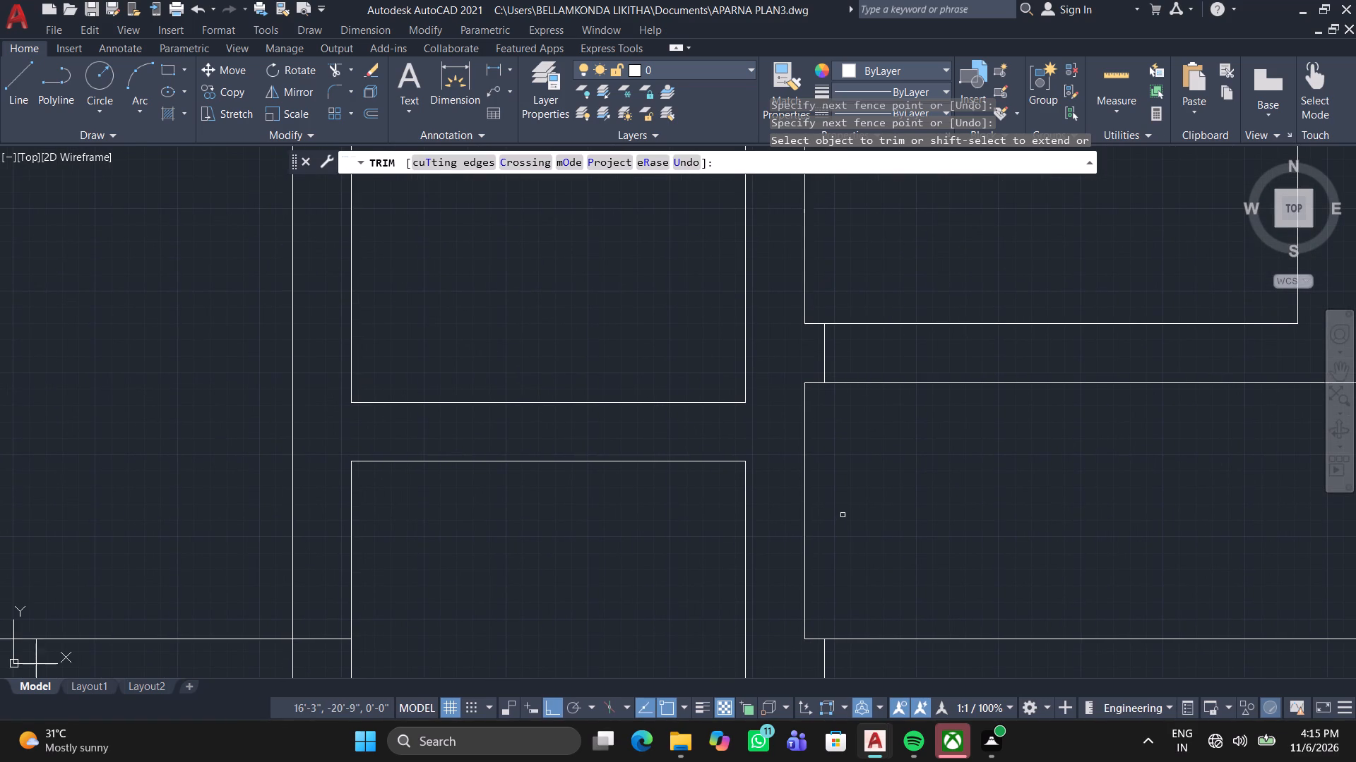
middle_drag(869, 479, 929, 427)
scroll(928, 429, down, 1)
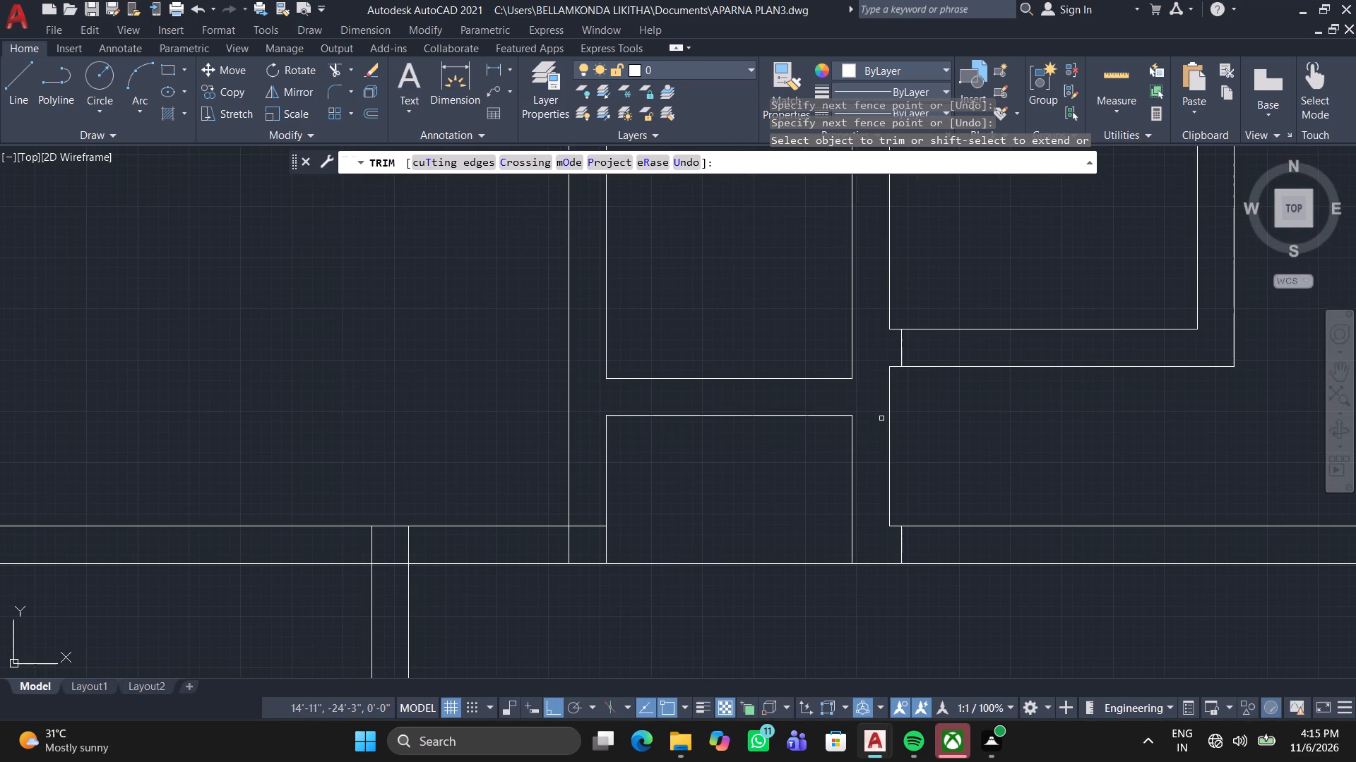
scroll(945, 517, down, 2)
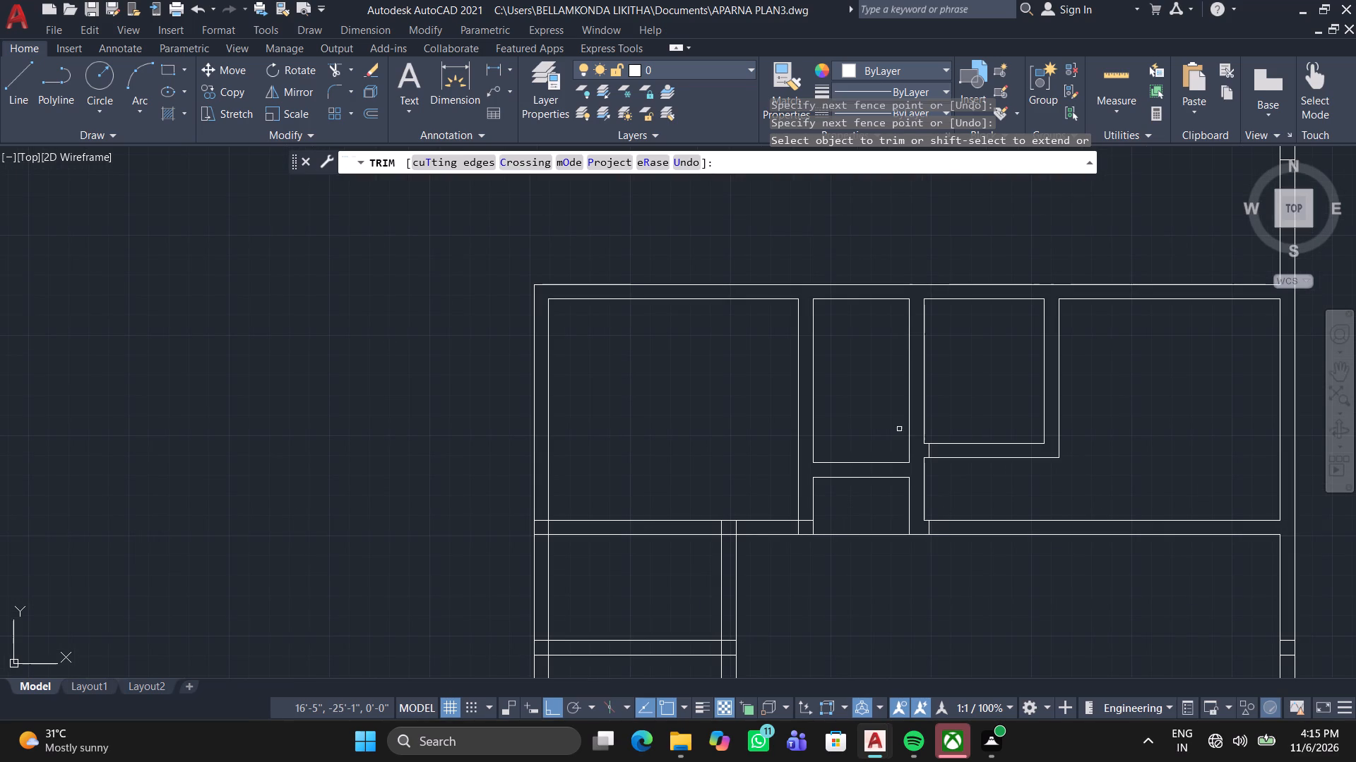
scroll(794, 547, up, 3)
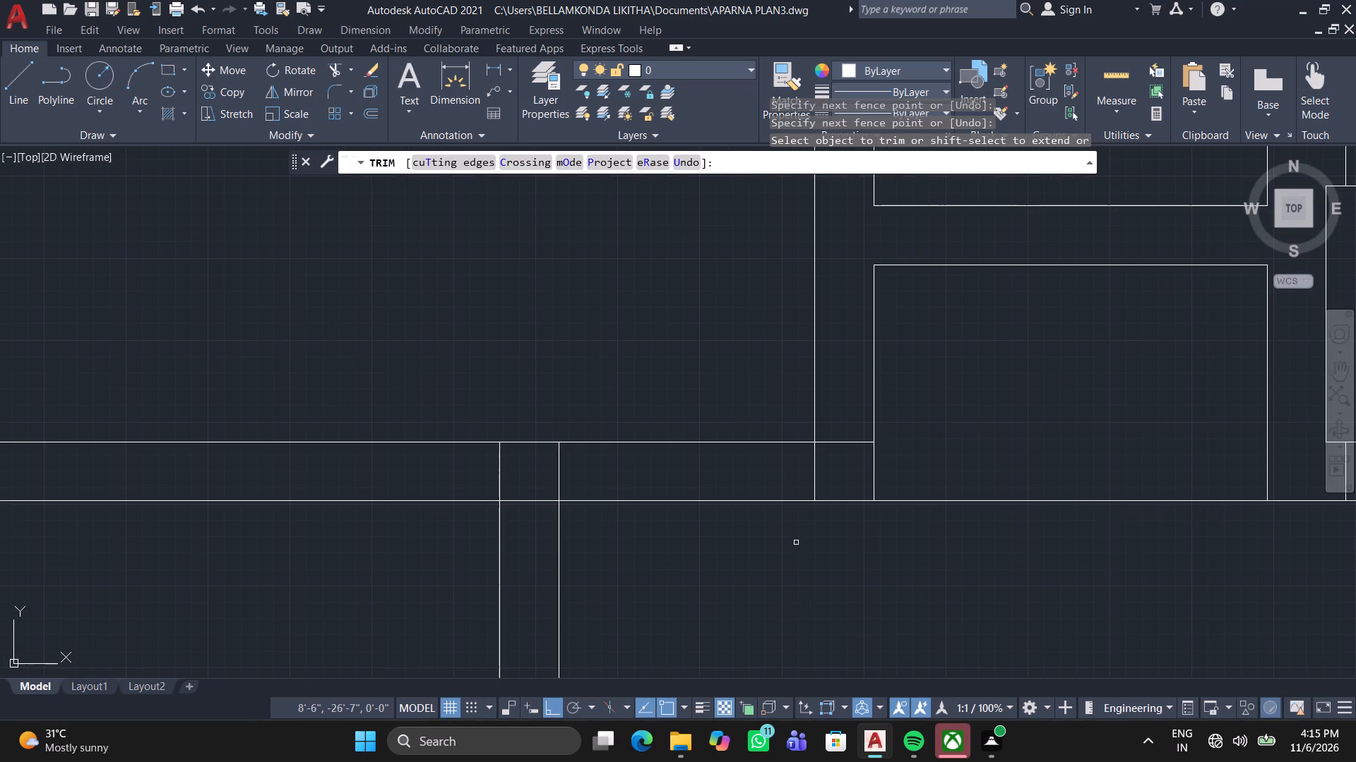
scroll(816, 510, up, 1)
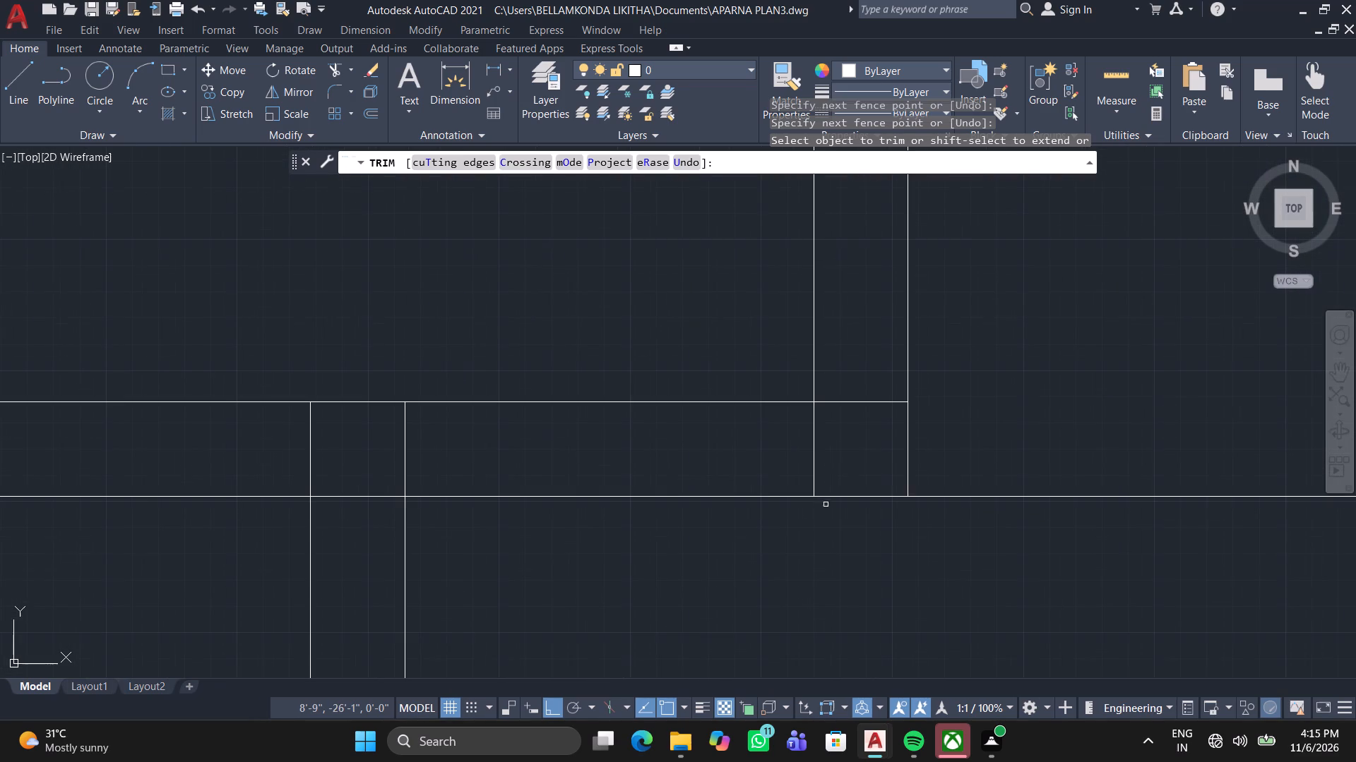
click(864, 384)
drag(788, 475, 799, 473)
Trim the T-junction where the small left rooms' right-hand vertical wall meets the horizontal wall below the left-hand room.
middle_drag(724, 466, 905, 439)
drag(333, 413, 339, 413)
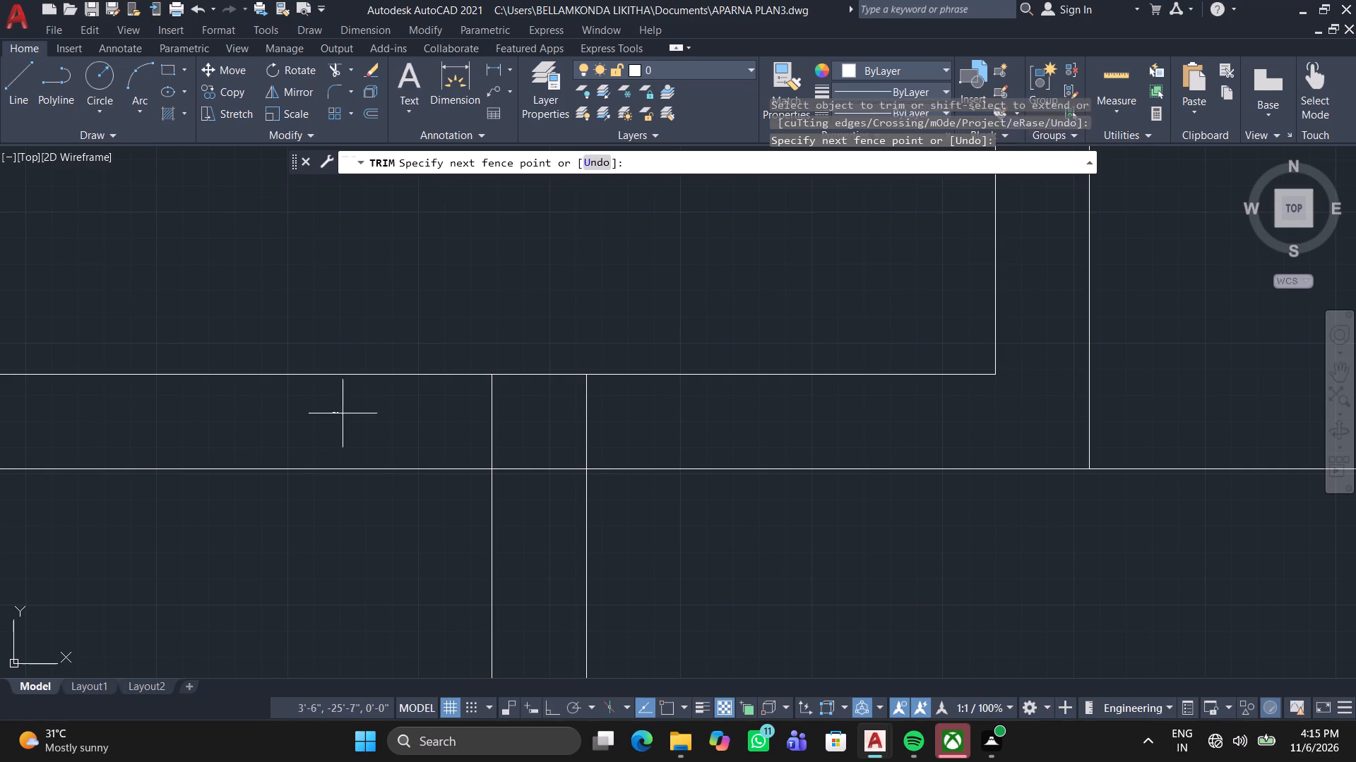
click(577, 416)
click(569, 464)
drag(544, 508, 552, 496)
click(561, 438)
click(726, 401)
Trim the crossing lines where the horizontal wall below the left-hand room meets the left outer wall.
scroll(717, 418, down, 5)
scroll(568, 425, up, 4)
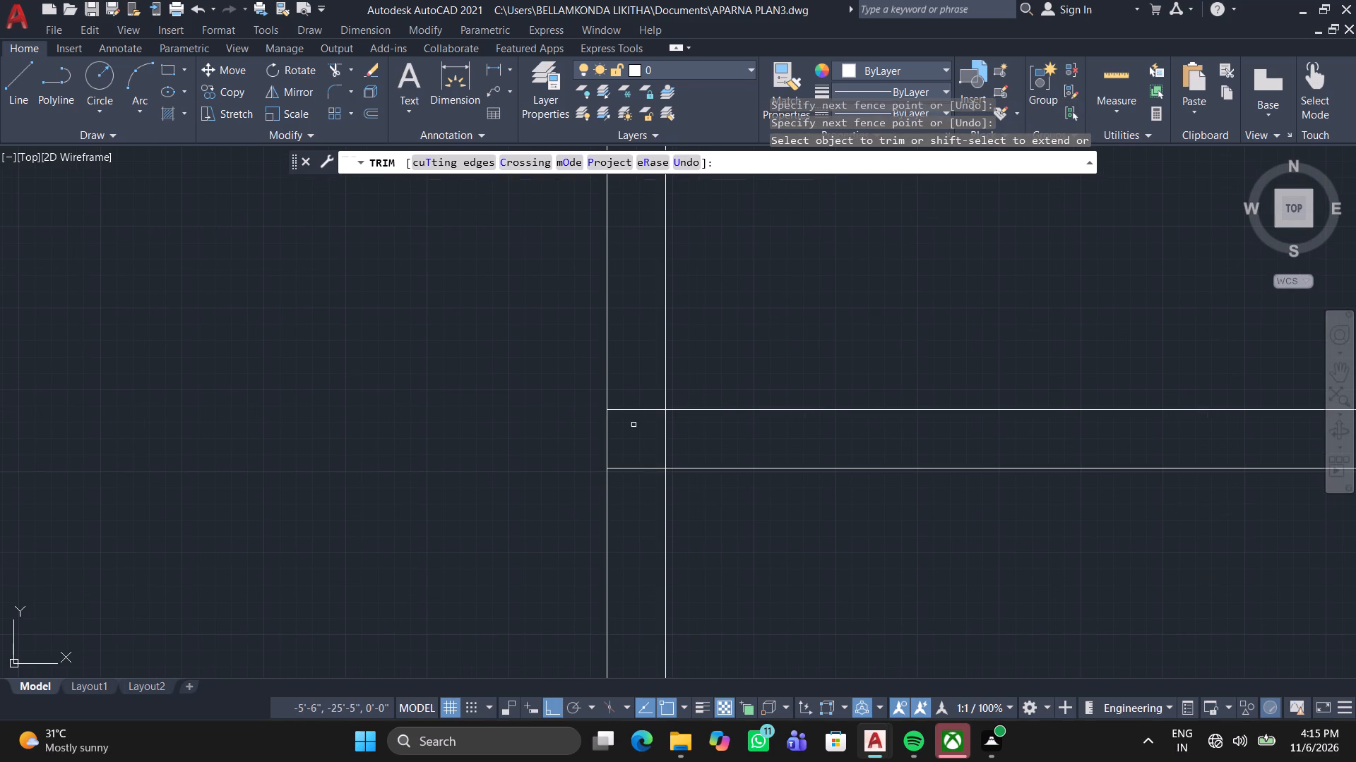
click(636, 399)
click(682, 433)
click(654, 451)
click(646, 509)
Trim the crossing lines where the partition between the two small left rooms meets the left outer wall.
scroll(643, 509, down, 2)
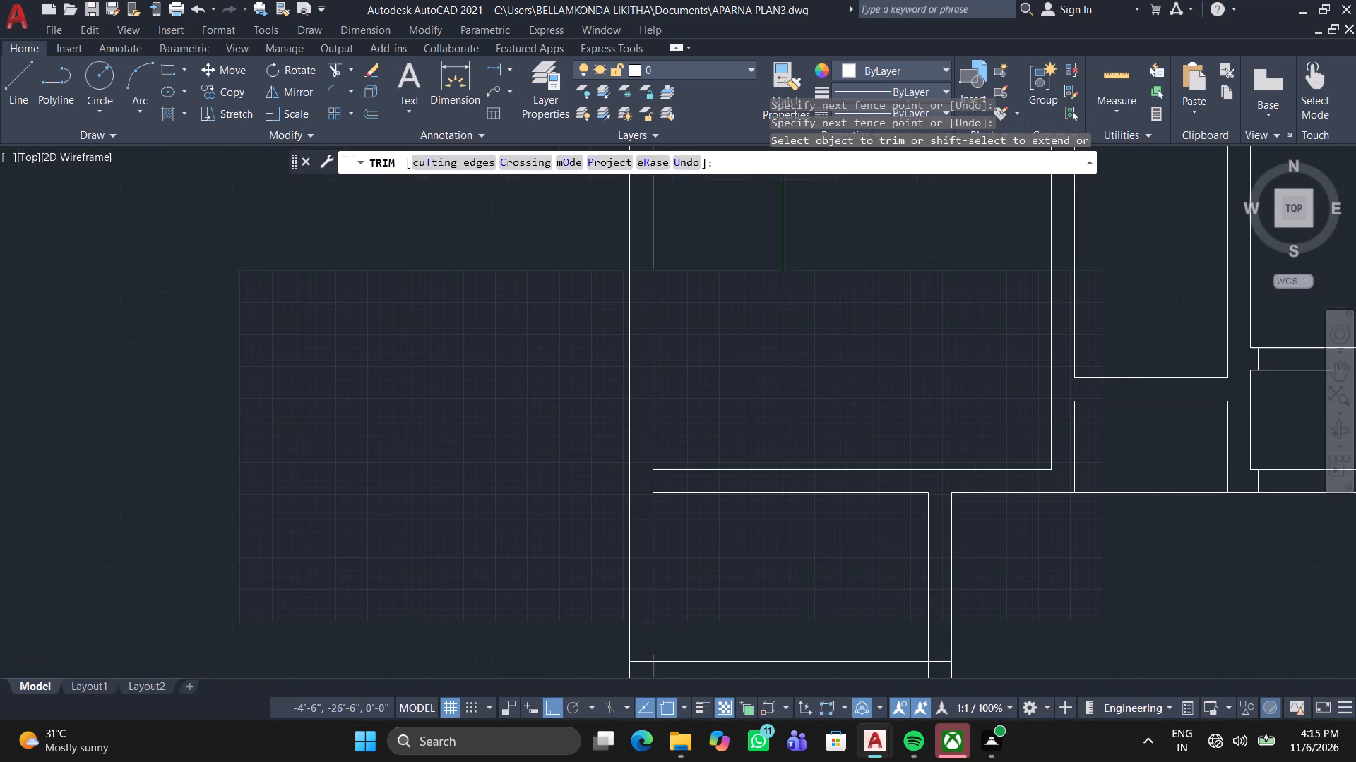
middle_drag(664, 512, 703, 355)
scroll(688, 509, up, 3)
click(625, 489)
click(762, 525)
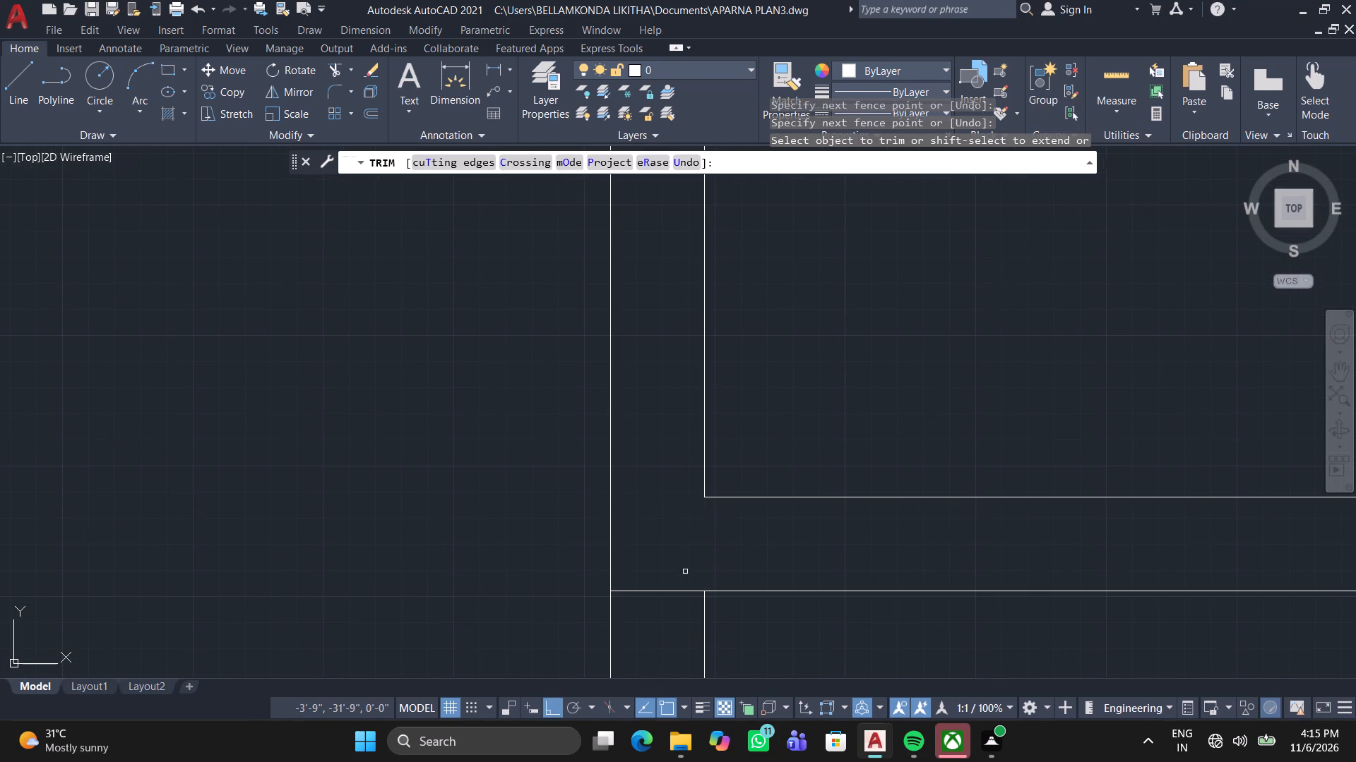
click(685, 572)
click(668, 600)
scroll(668, 600, down, 2)
middle_drag(662, 586, 612, 276)
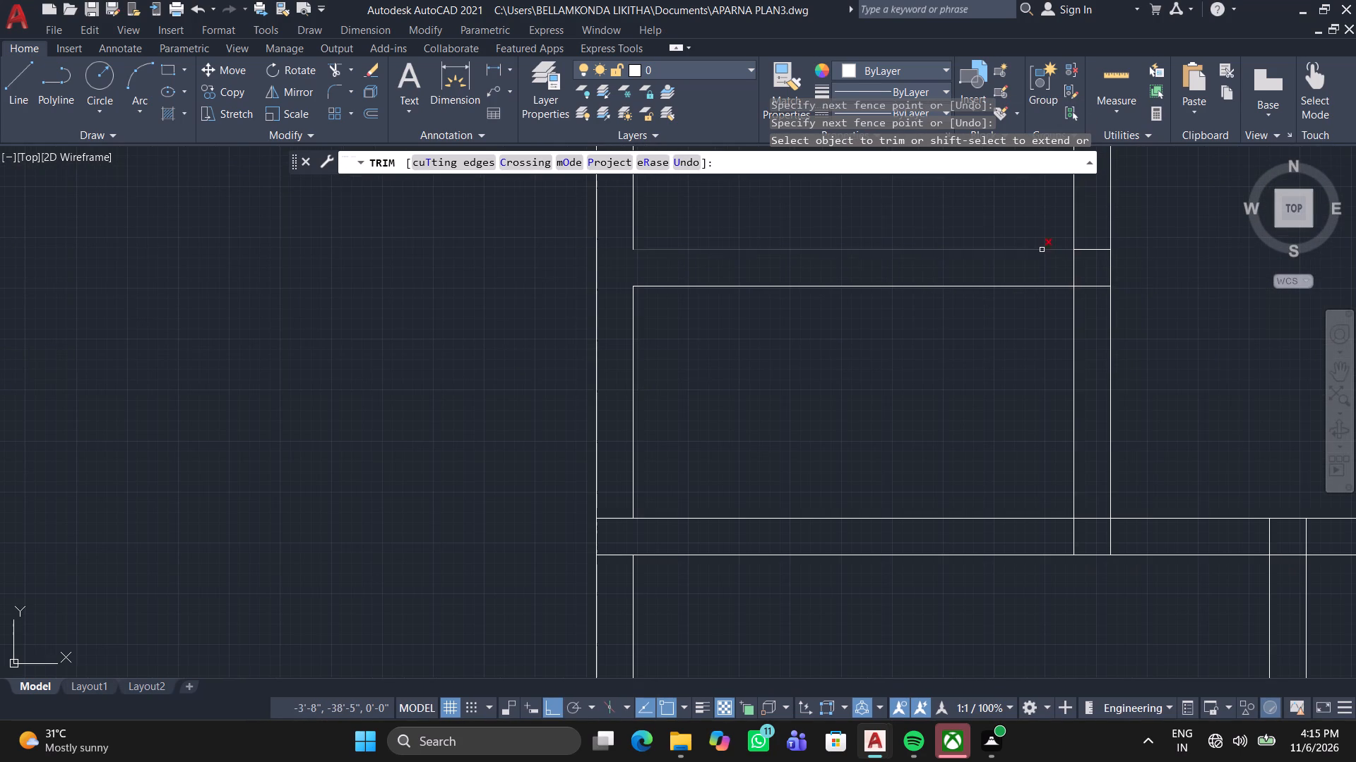
Trim the crossing lines where the partition between the two small left rooms meets their right-hand vertical wall.
scroll(1094, 253, up, 3)
click(1004, 286)
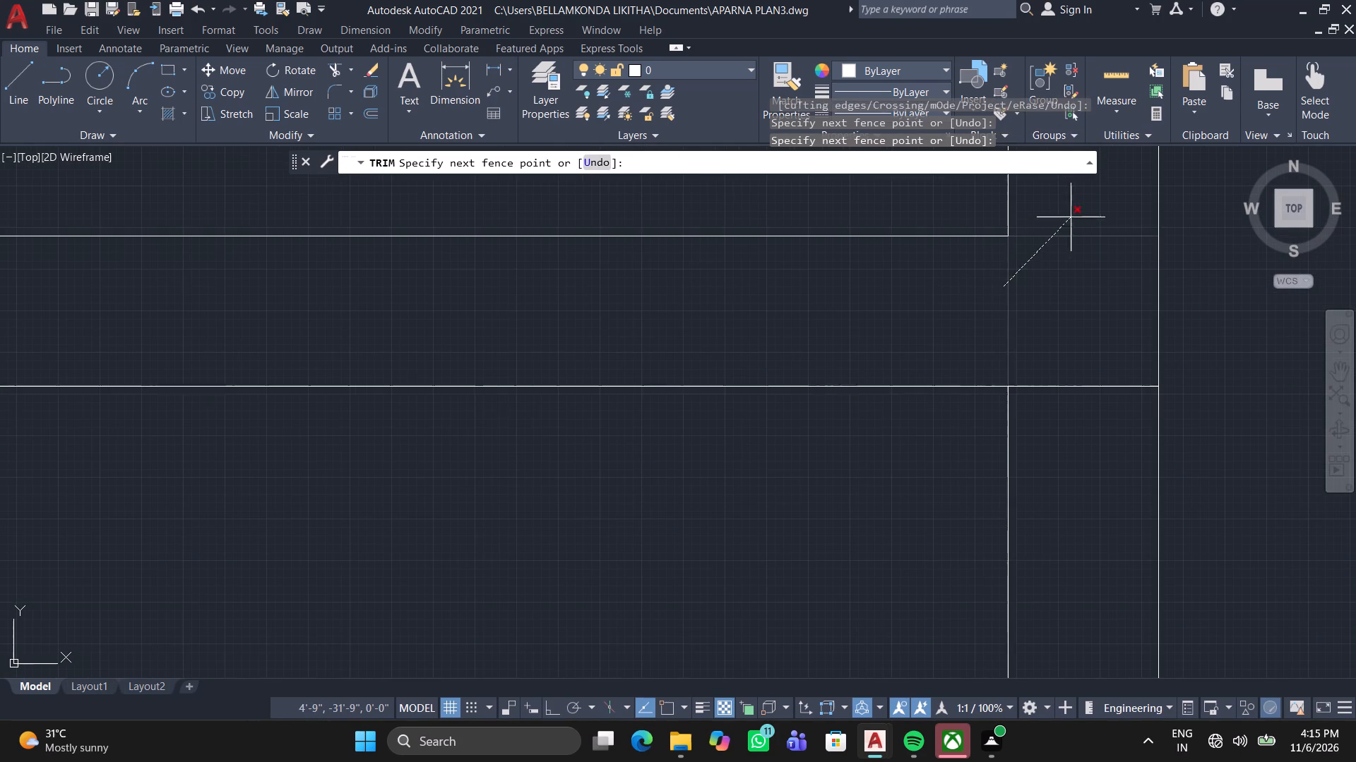
click(1071, 217)
drag(1014, 417, 1011, 406)
click(1045, 389)
click(1061, 347)
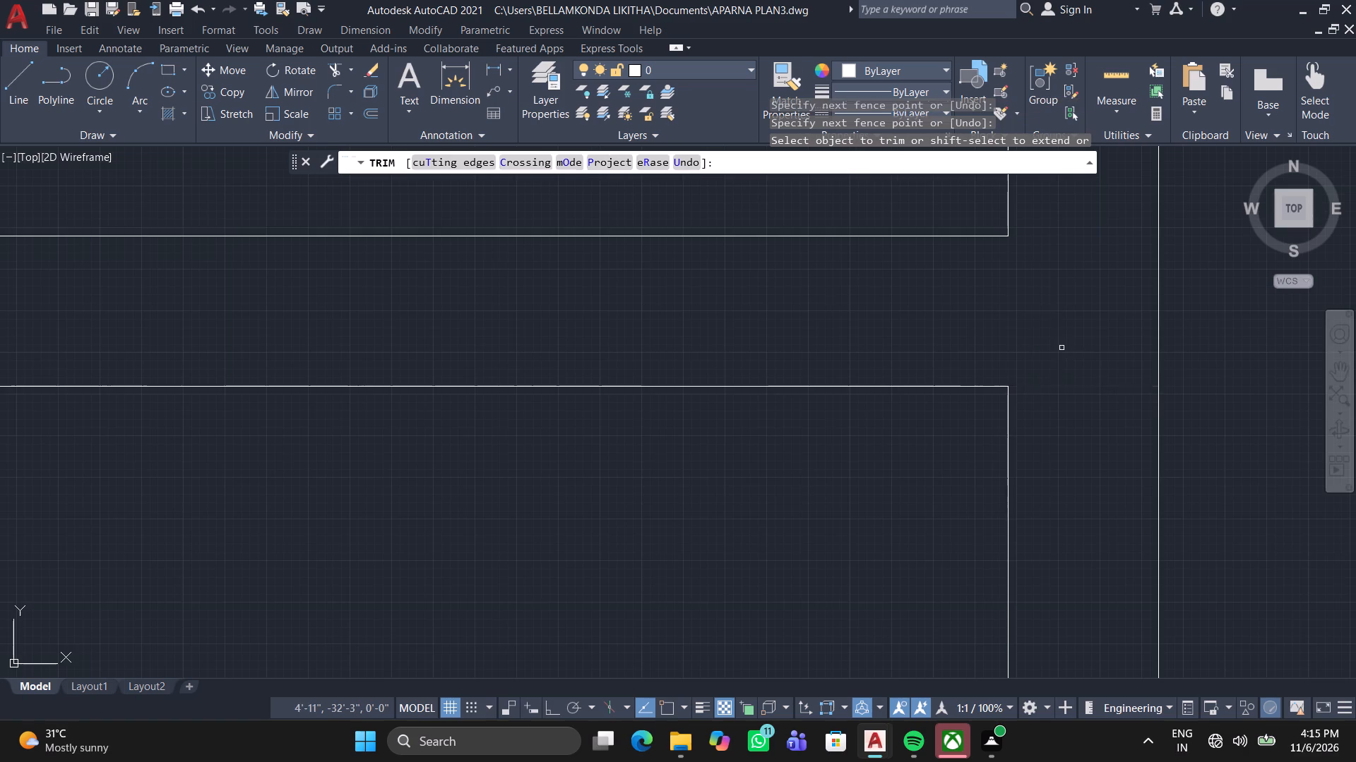
Trim the crossing lines where the horizontal wall below the small left rooms meets the left outer wall.
scroll(1047, 374, down, 3)
middle_drag(1040, 385, 1040, 346)
scroll(598, 565, up, 1)
middle_drag(612, 562, 749, 404)
scroll(718, 509, up, 2)
click(703, 500)
click(684, 286)
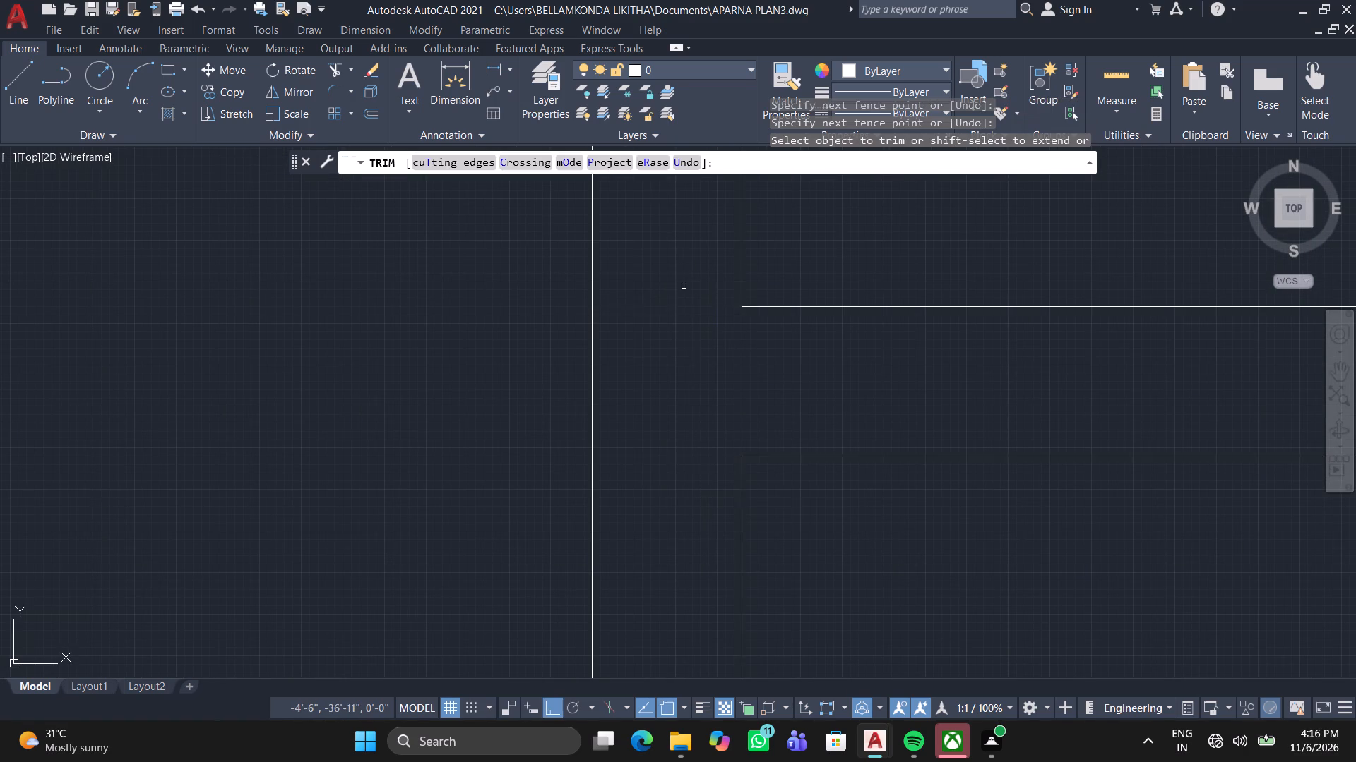
Trim the T-junction where the small left rooms' right-hand vertical wall meets the horizontal wall above the bottom rooms.
scroll(742, 328, down, 3)
middle_drag(944, 366, 352, 458)
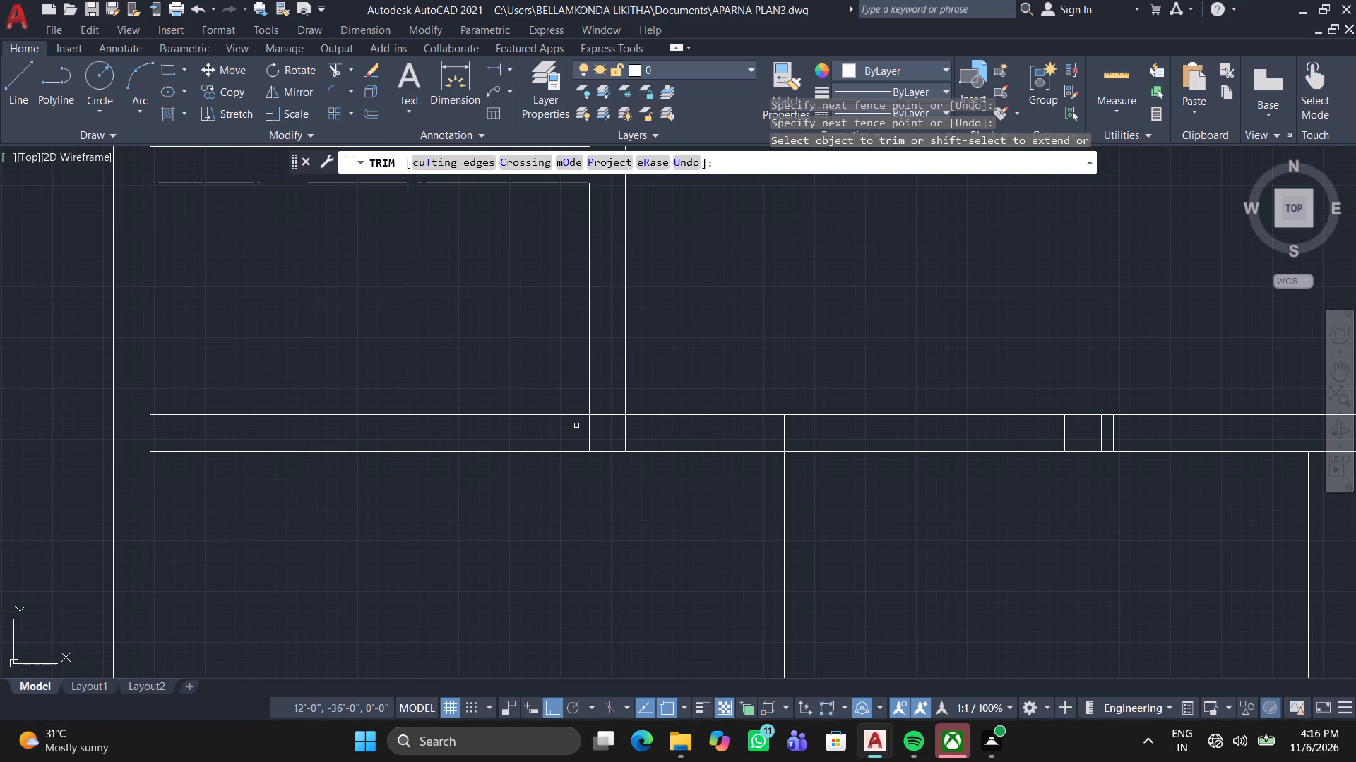
scroll(576, 425, up, 4)
click(580, 425)
click(1053, 504)
click(819, 442)
click(821, 324)
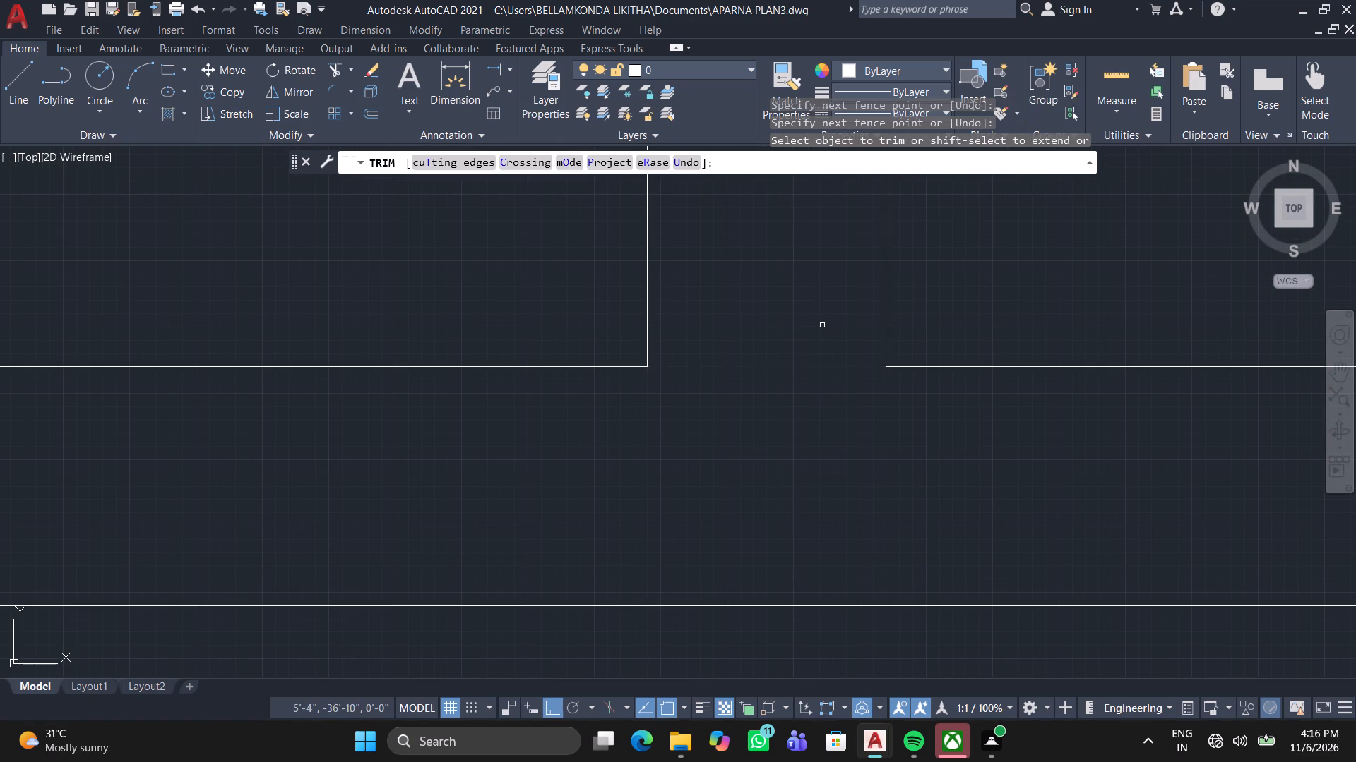
Trim the stray short vertical lines inside the left part of the horizontal wall below the hall.
scroll(824, 337, down, 5)
scroll(1034, 380, up, 1)
middle_drag(1033, 383, 785, 502)
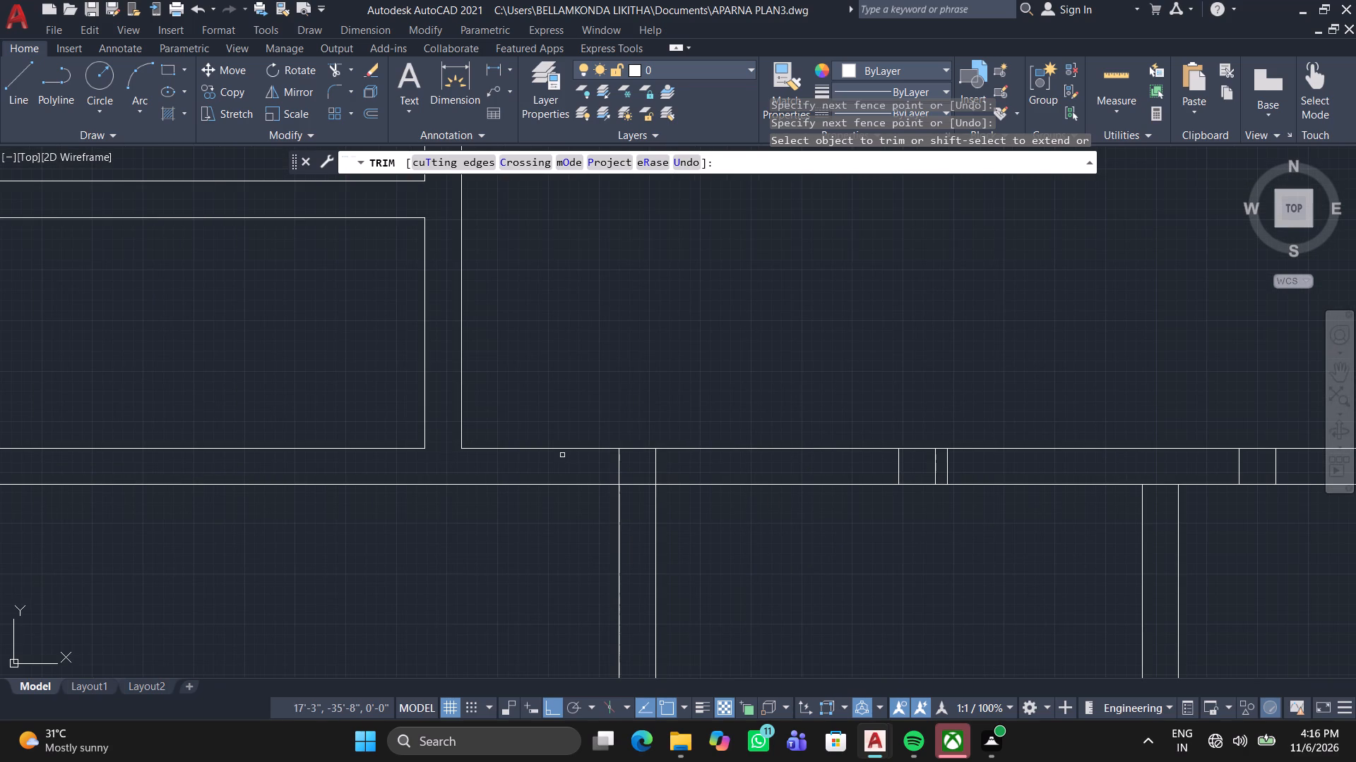
click(577, 464)
click(1029, 463)
Trim the junctions where the first two partitions between the bottom rooms meet the horizontal wall below the hall.
scroll(660, 497, up, 2)
click(577, 493)
click(629, 443)
scroll(631, 443, down, 3)
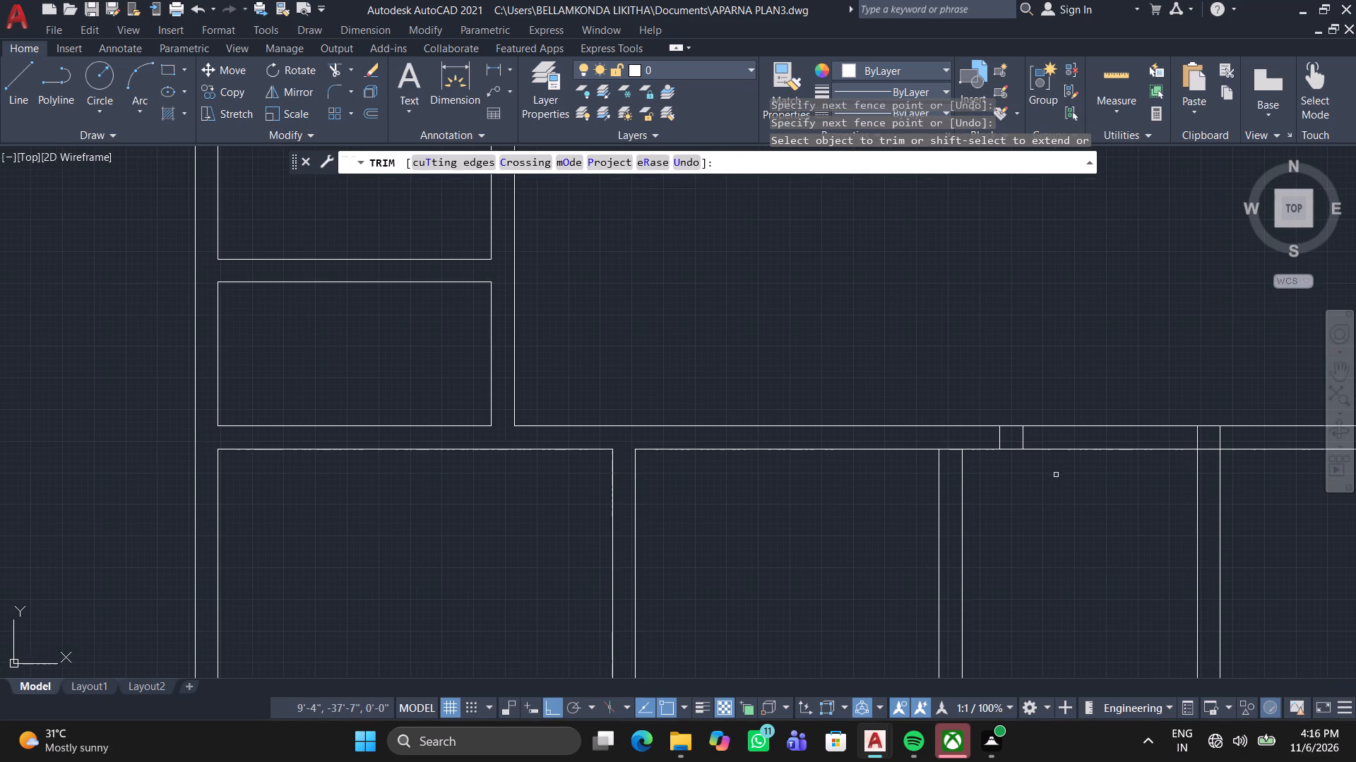
middle_drag(1063, 477, 830, 599)
middle_drag(823, 592, 857, 530)
scroll(841, 515, up, 3)
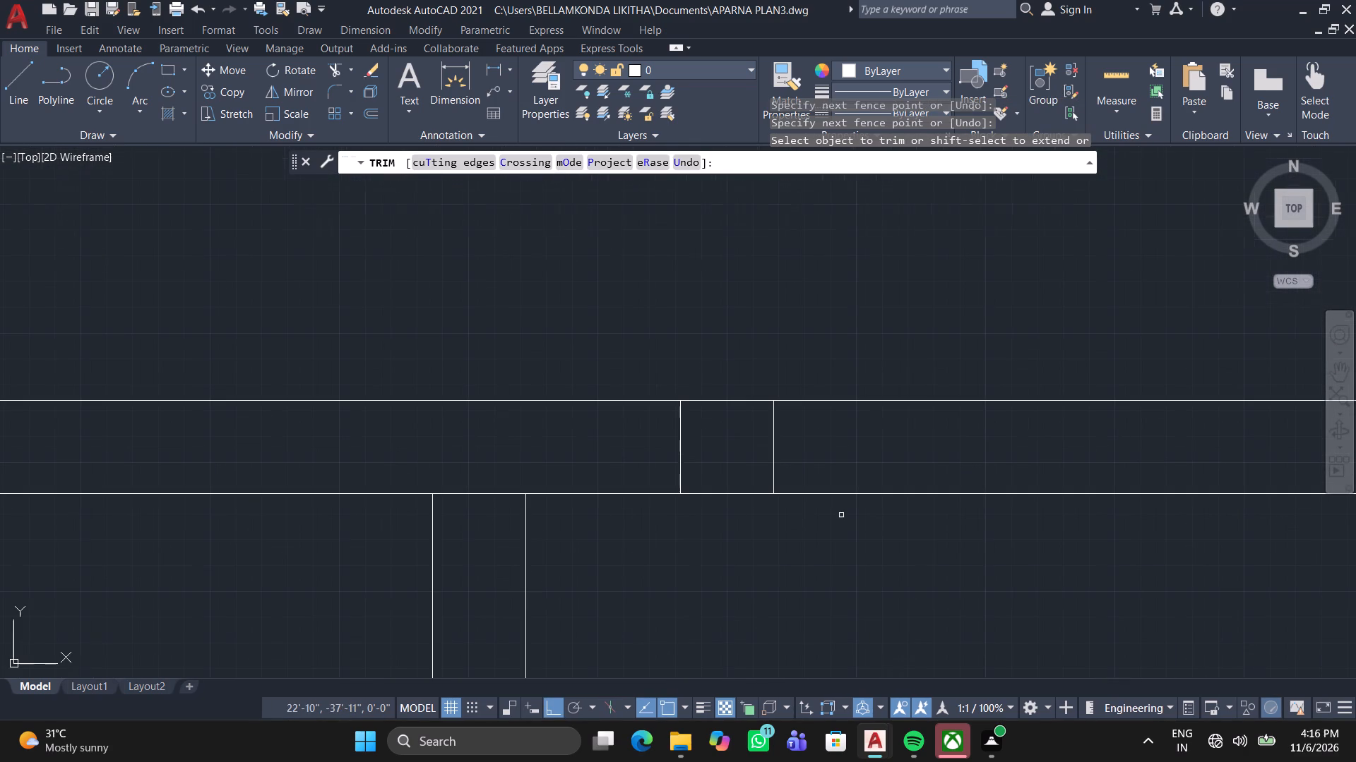
click(489, 519)
click(524, 463)
Trim the two stray short vertical lines inside the hall's lower wall, above the third bottom room.
click(676, 454)
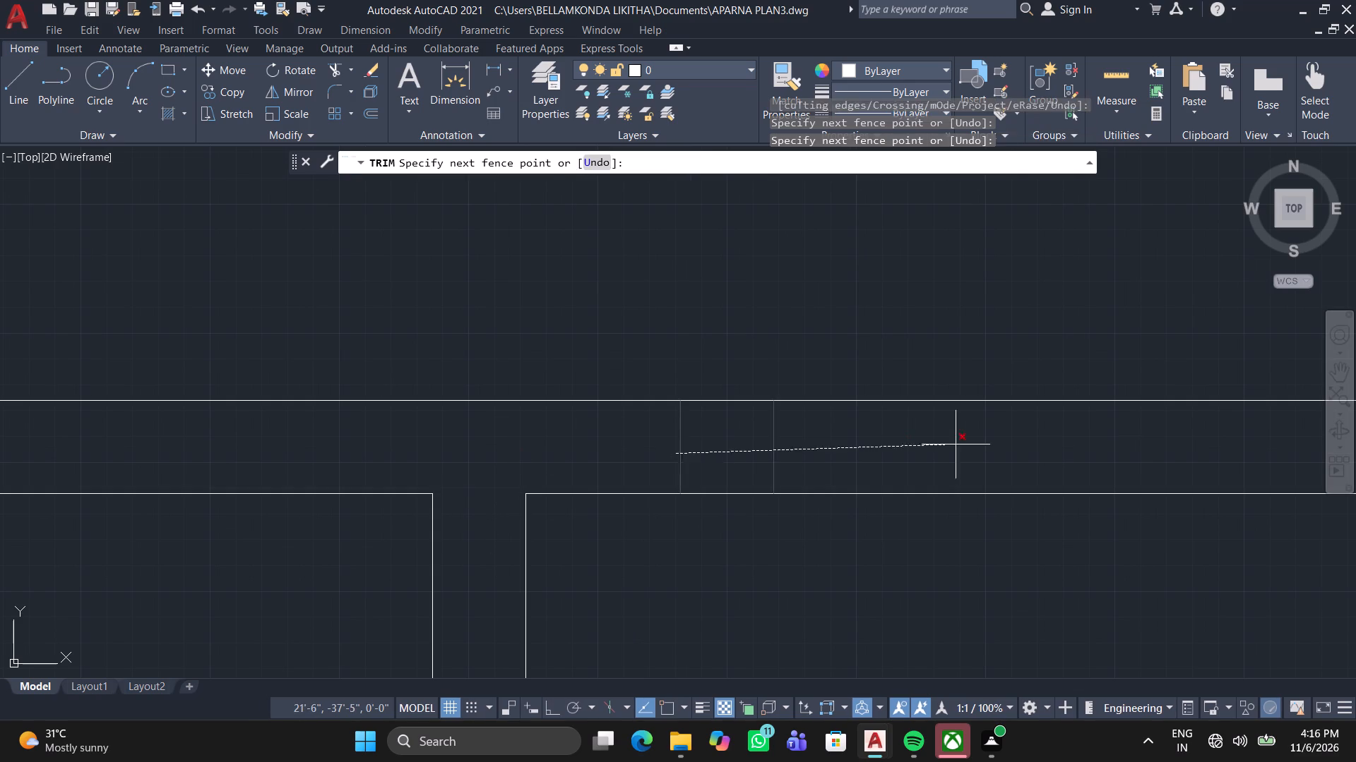
click(970, 445)
Trim the T-junction where the partition between the third and fourth bottom rooms meets the hall's lower wall.
scroll(971, 445, down, 2)
middle_drag(1196, 466, 923, 485)
scroll(921, 483, up, 4)
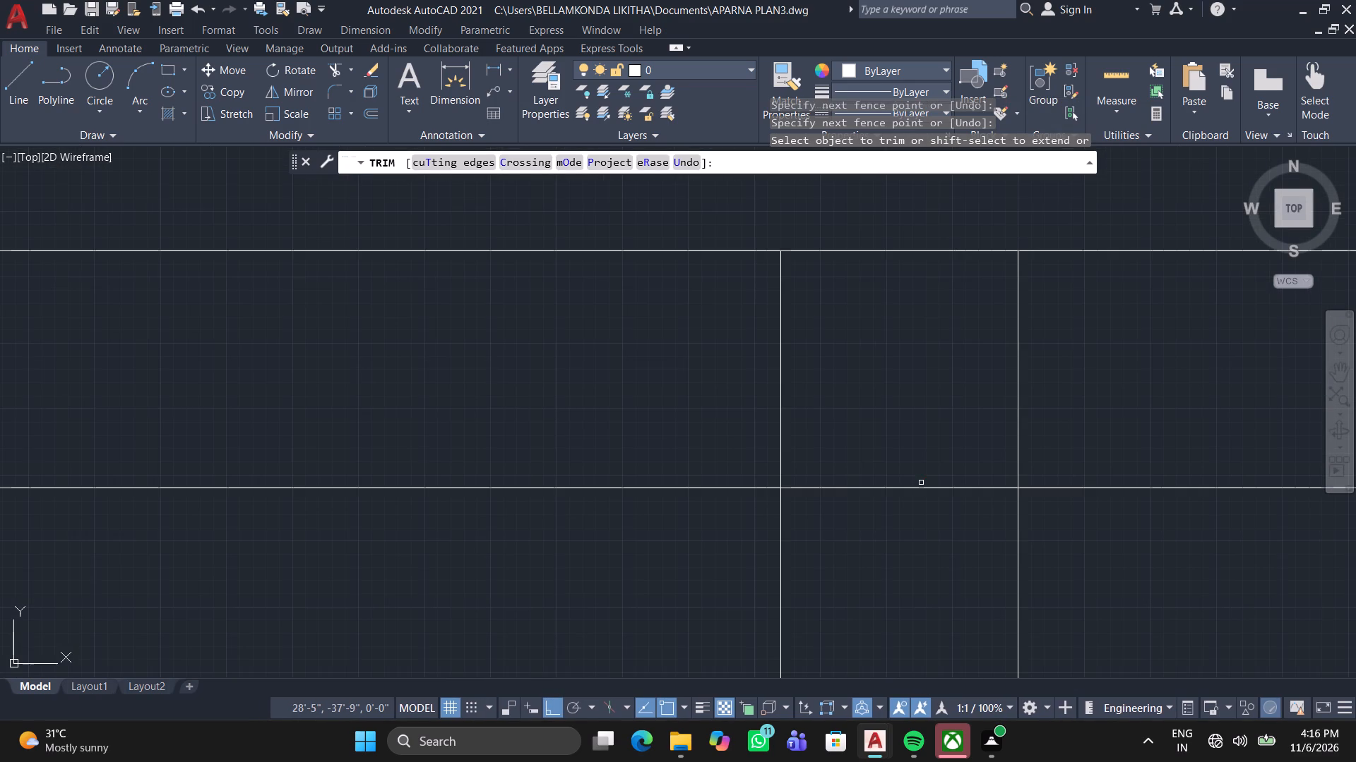
click(706, 421)
click(868, 498)
click(950, 420)
click(1189, 401)
Trim the crossing lines where the hall's lower wall meets the right outer wall.
scroll(1191, 404, down, 3)
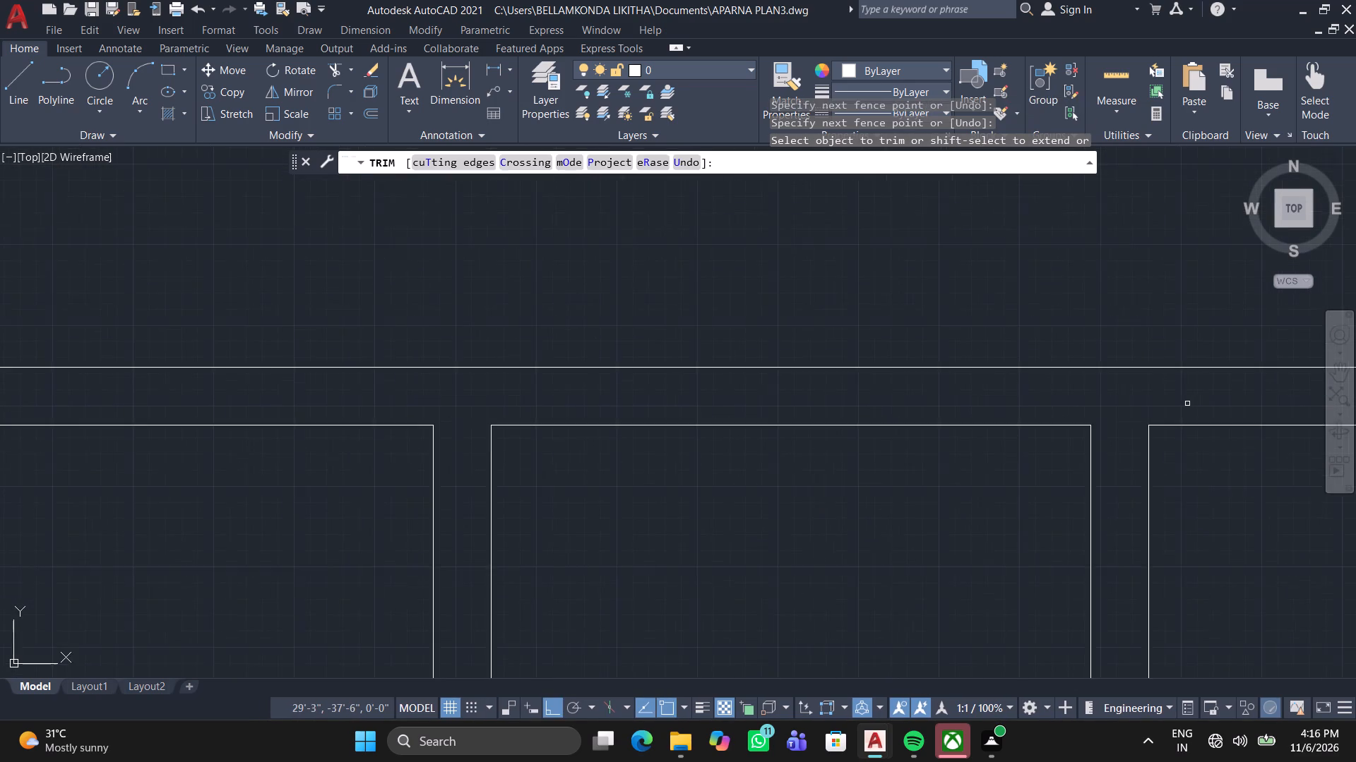
middle_drag(1179, 406, 302, 410)
scroll(665, 430, up, 2)
click(710, 455)
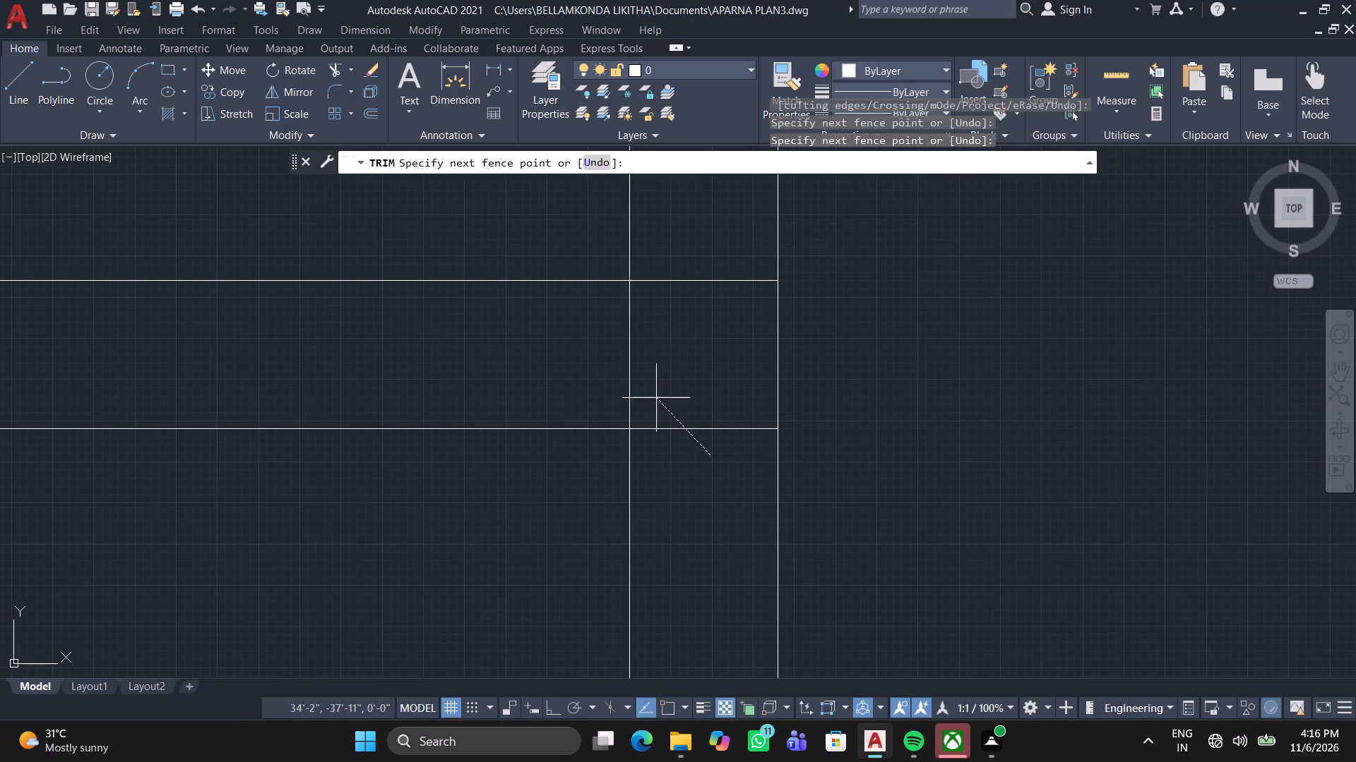
click(630, 380)
click(675, 368)
click(581, 363)
click(792, 304)
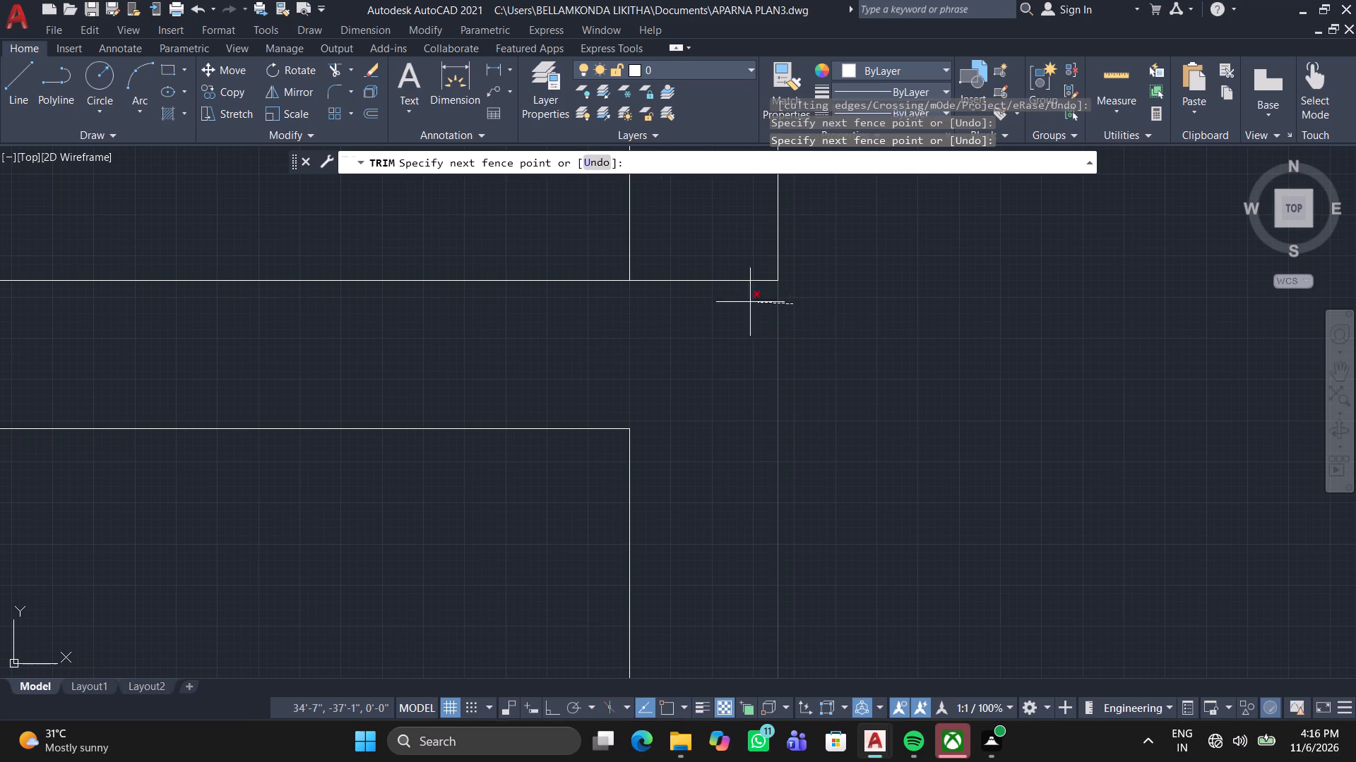
click(821, 317)
click(715, 311)
click(725, 250)
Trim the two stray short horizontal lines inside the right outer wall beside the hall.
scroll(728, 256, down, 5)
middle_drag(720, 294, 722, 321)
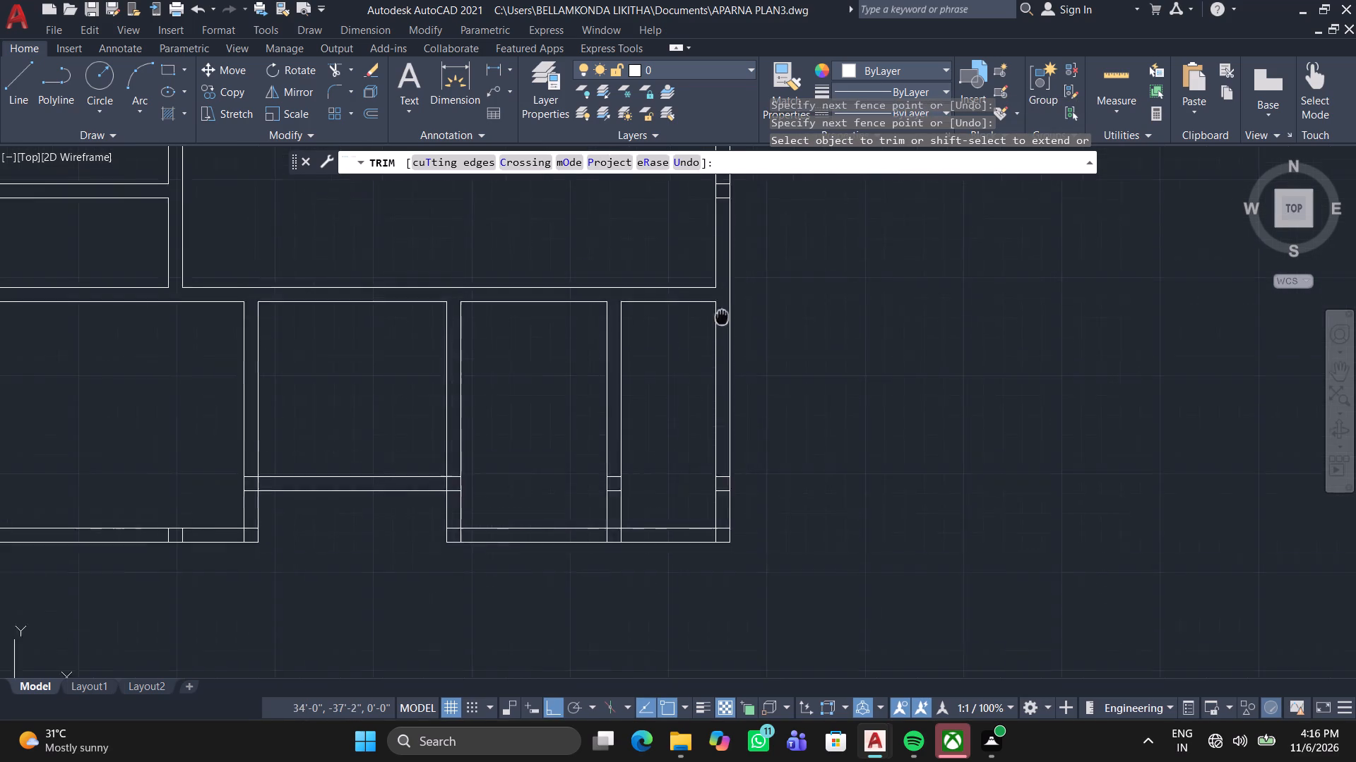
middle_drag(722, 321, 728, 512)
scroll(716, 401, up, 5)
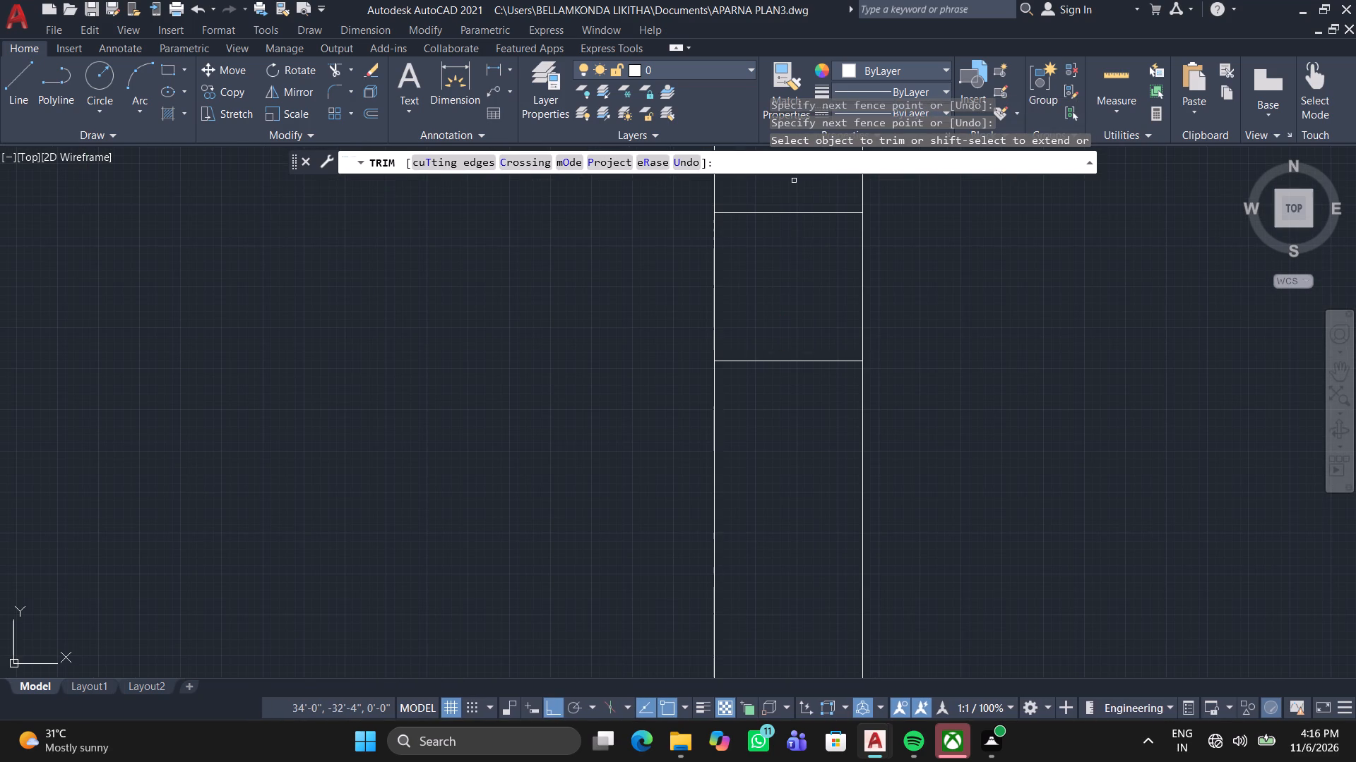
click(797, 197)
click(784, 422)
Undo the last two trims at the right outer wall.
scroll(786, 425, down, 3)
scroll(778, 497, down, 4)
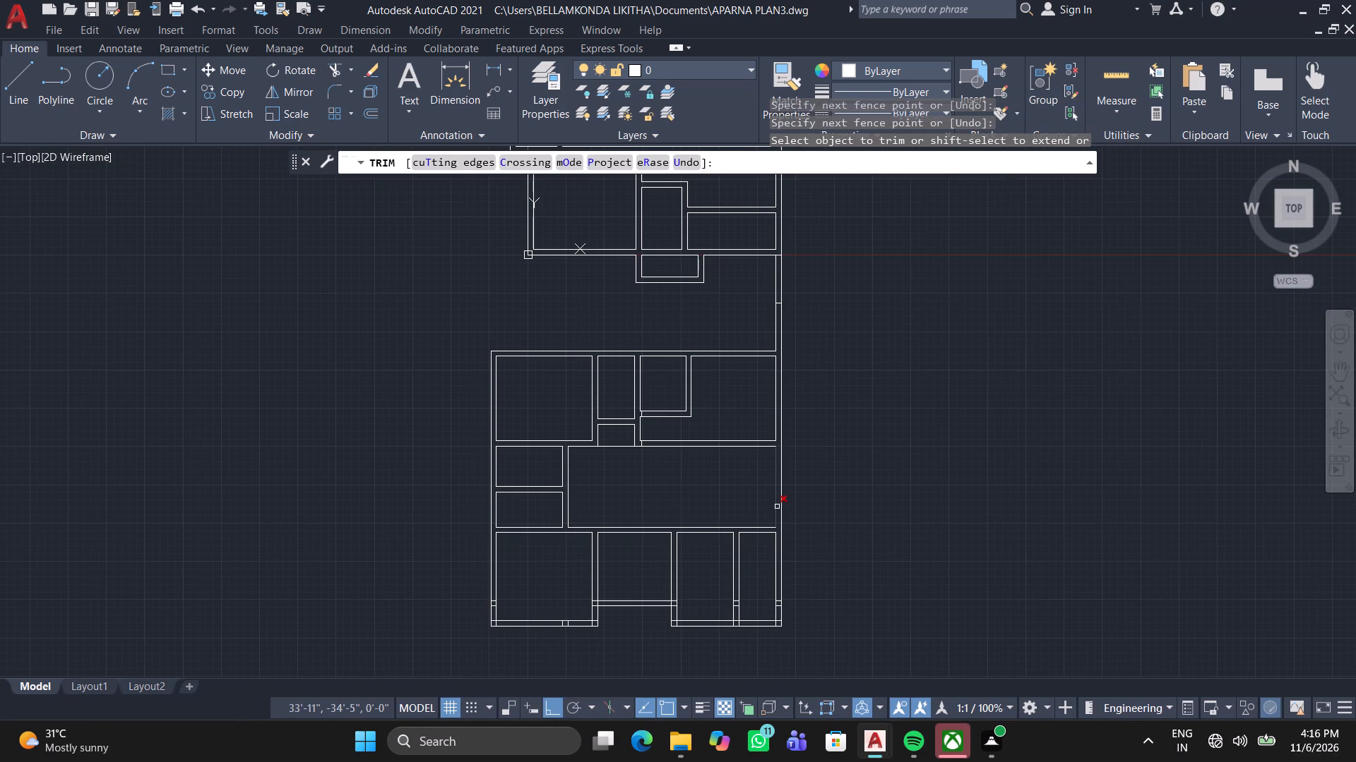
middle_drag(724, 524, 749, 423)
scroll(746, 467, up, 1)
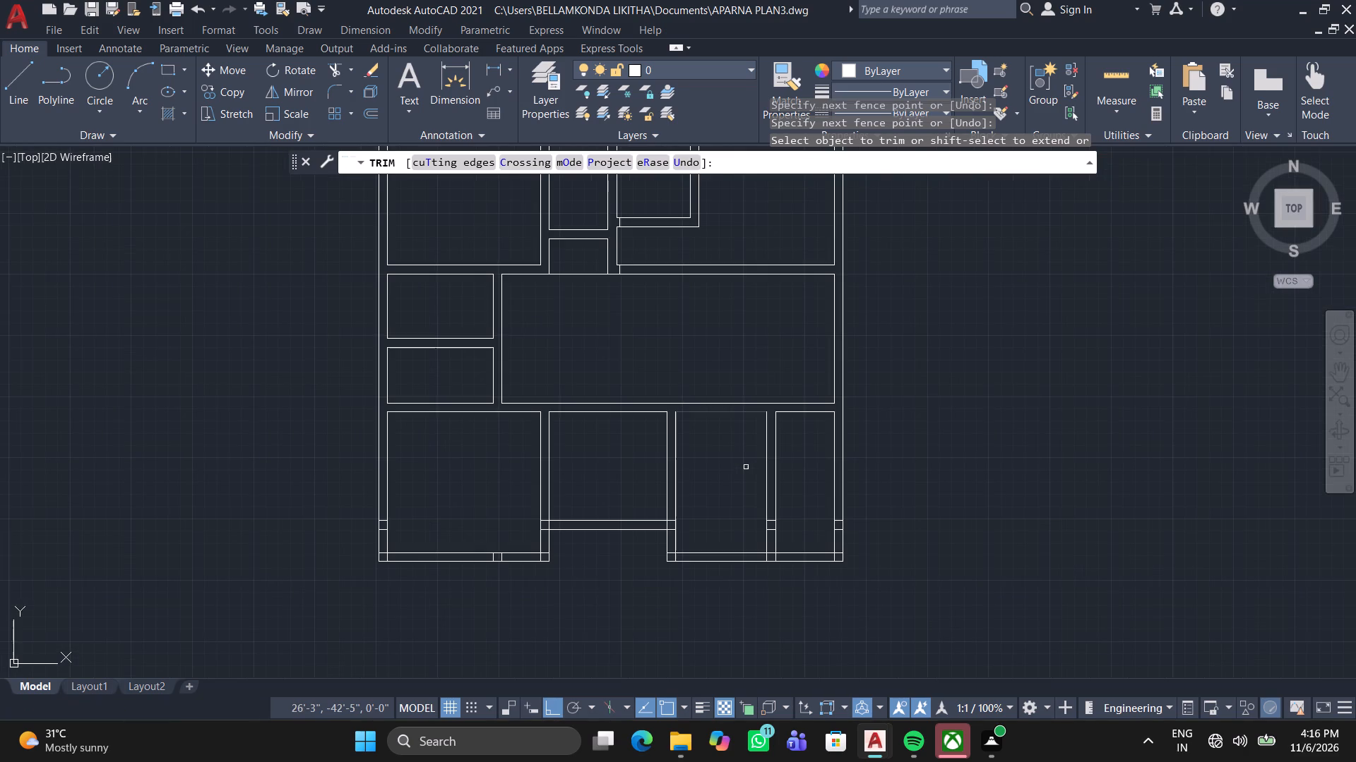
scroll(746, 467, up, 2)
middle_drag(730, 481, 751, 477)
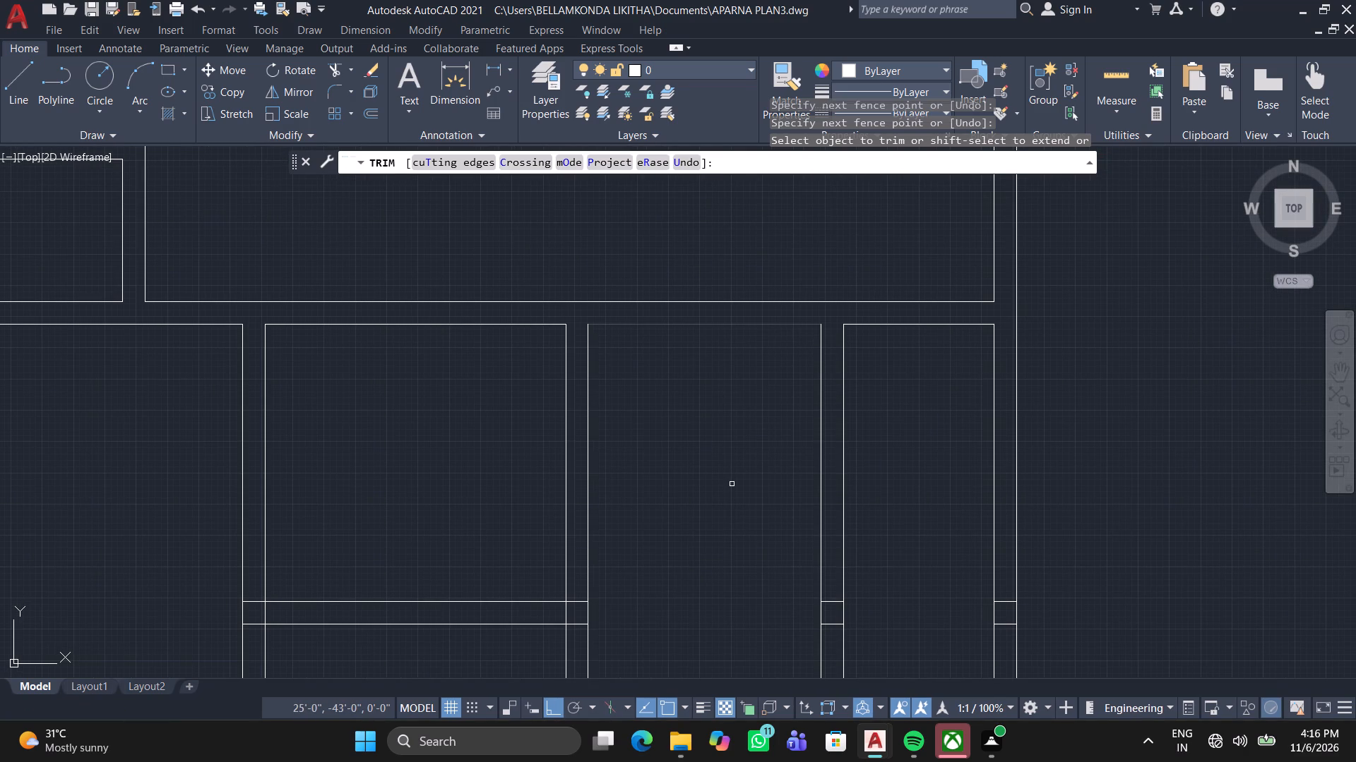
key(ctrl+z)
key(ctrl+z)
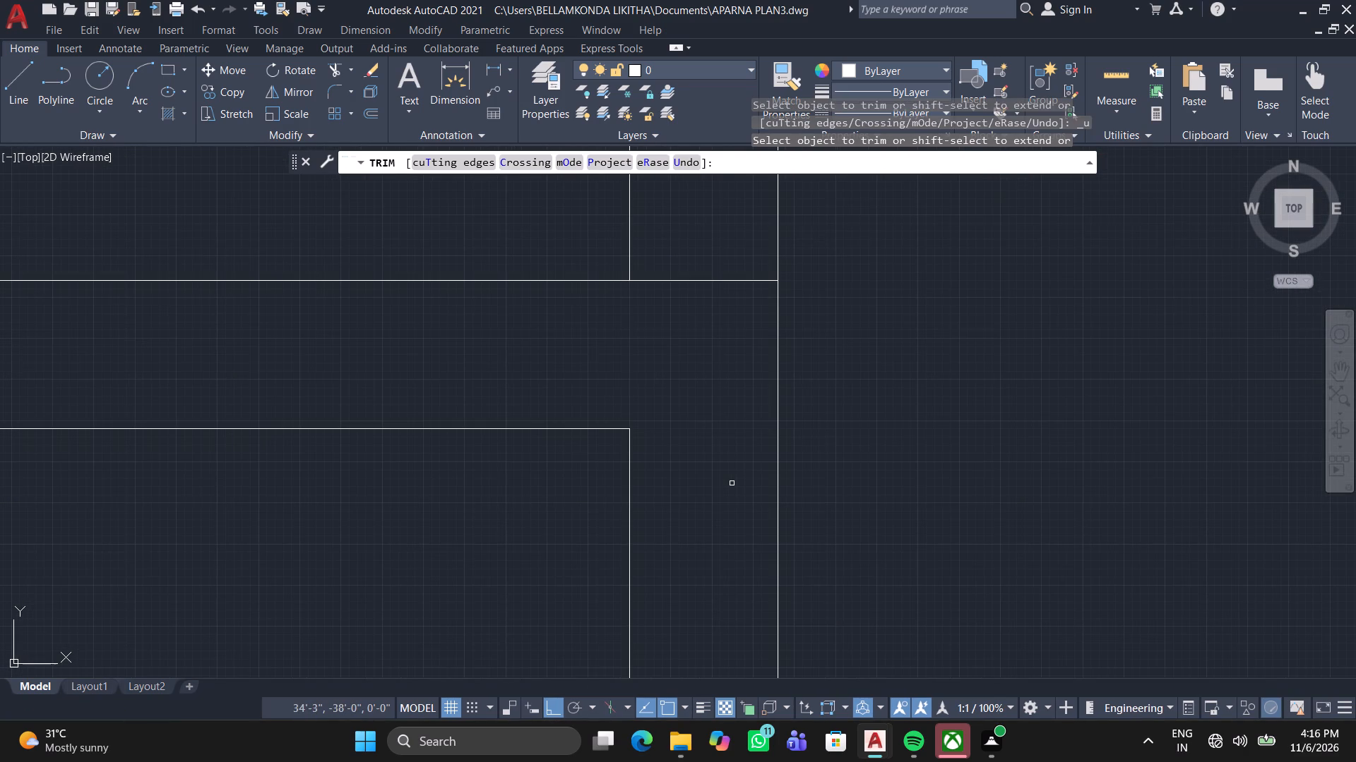
Trim the horizontal line end crossing the right outer wall at the hall's bottom-right corner.
scroll(732, 483, down, 3)
scroll(691, 531, down, 1)
middle_drag(693, 535, 848, 478)
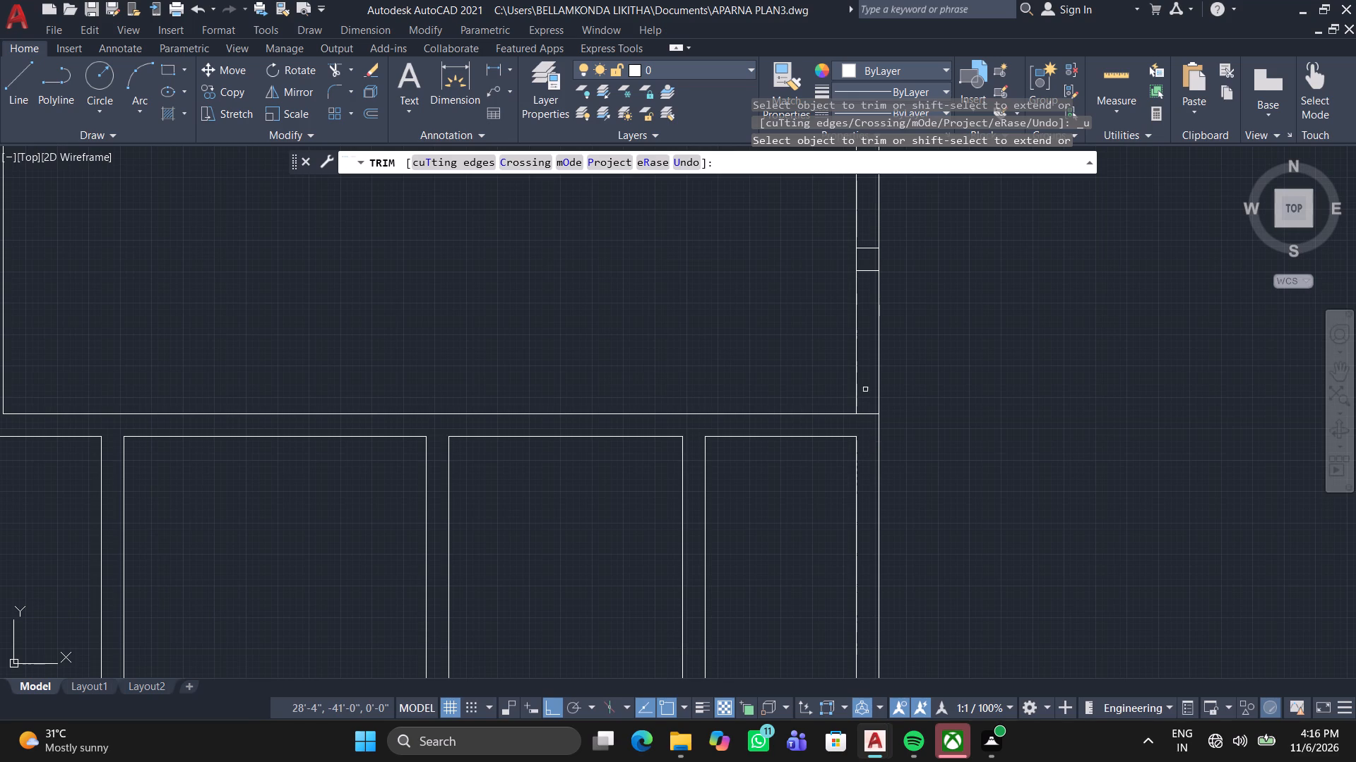
scroll(869, 392, up, 1)
click(874, 415)
click(876, 449)
Trim the two stray short horizontal lines inside the right outer wall beside the hall.
scroll(875, 414, down, 3)
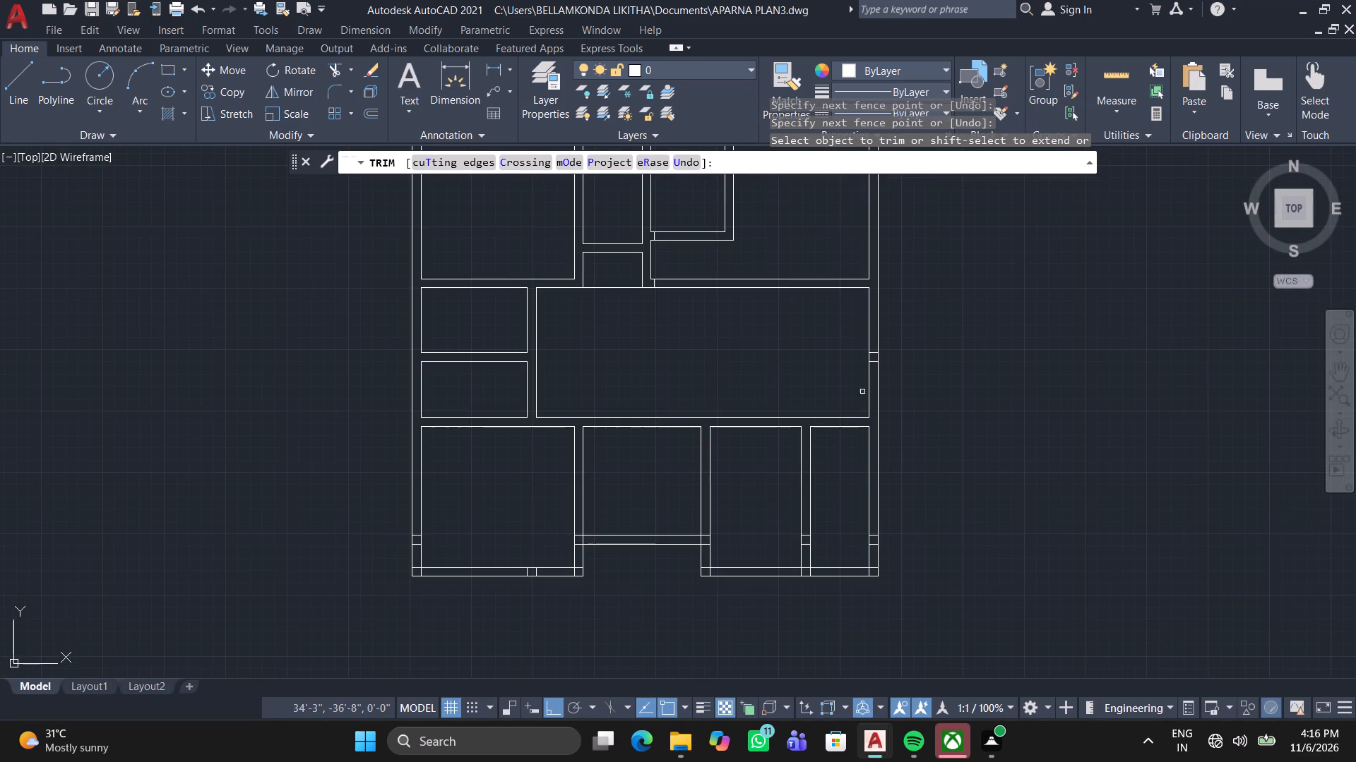
scroll(881, 343, up, 4)
click(840, 378)
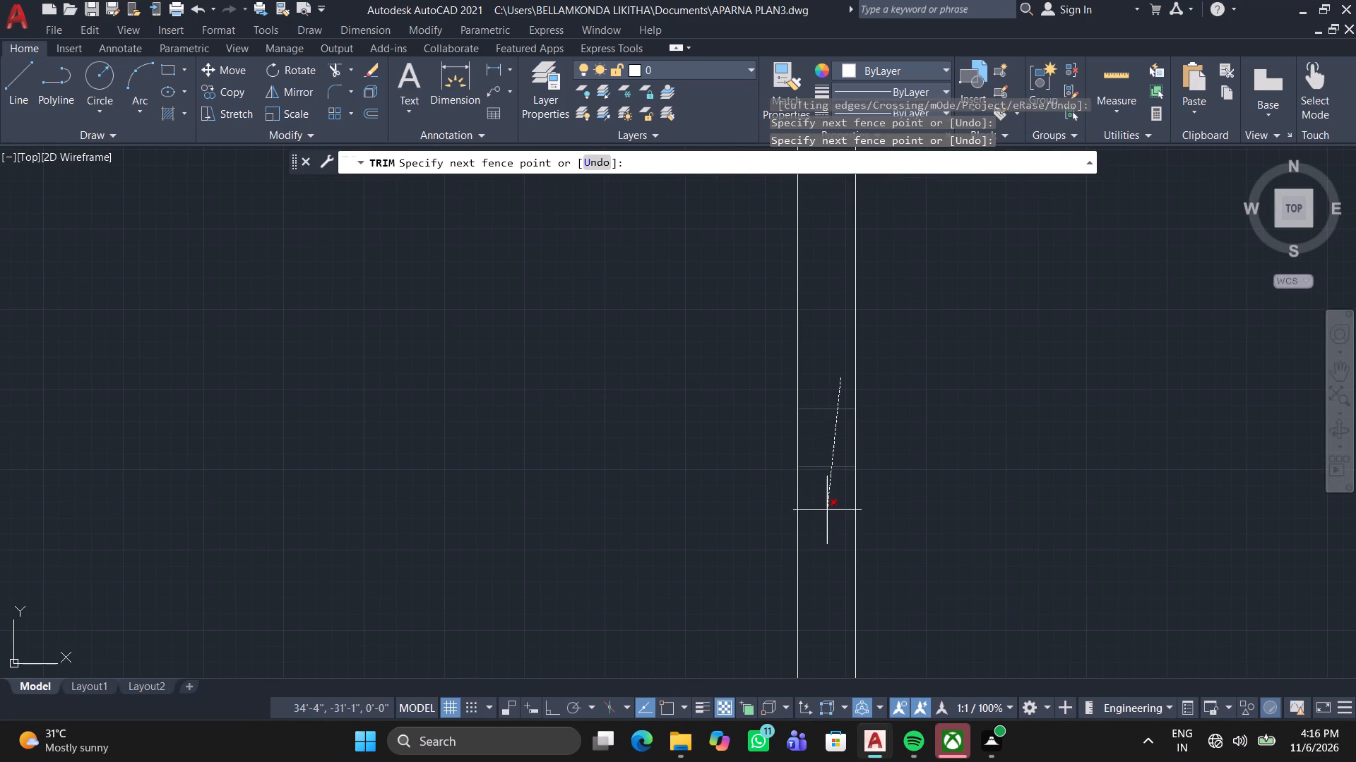
click(827, 509)
Trim the overlapping inner line ends at the plan's bottom-right outer wall corner.
scroll(823, 508, down, 5)
middle_drag(788, 544, 856, 444)
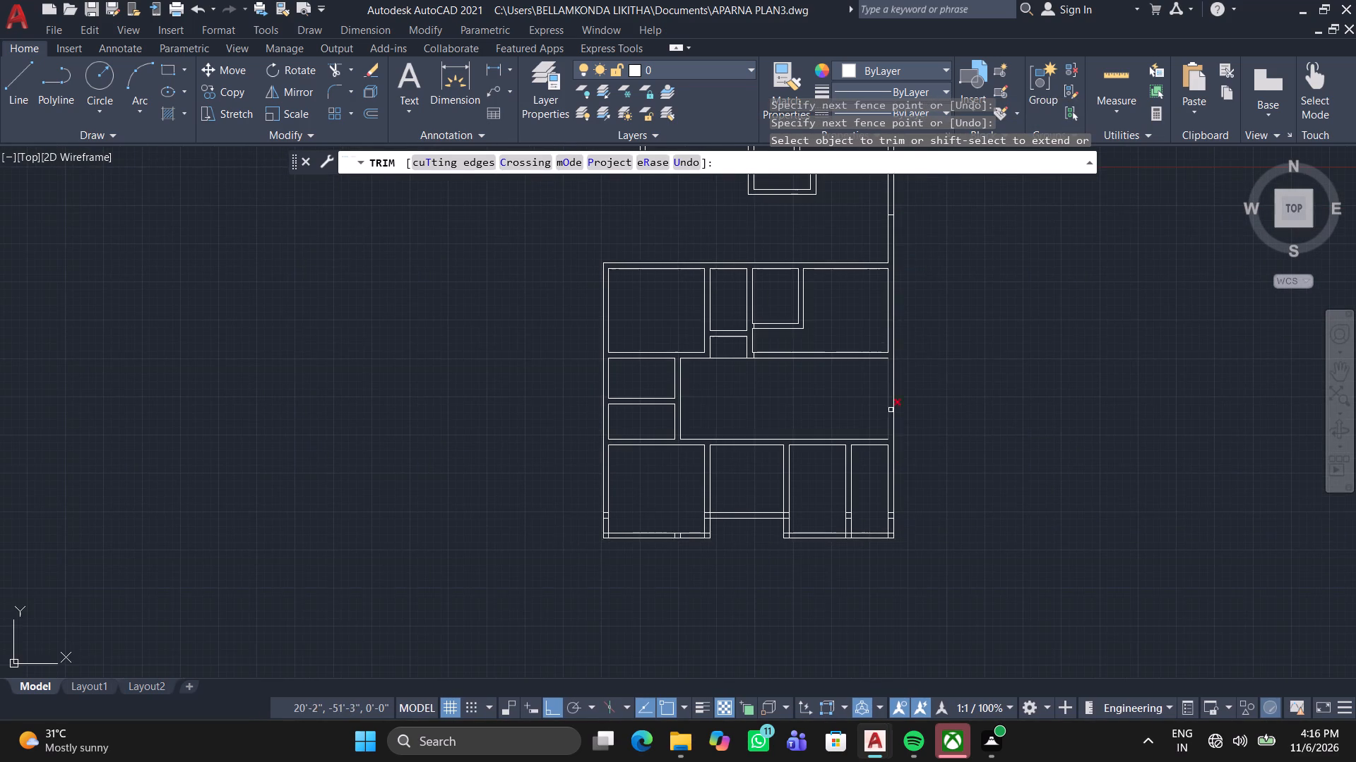
scroll(892, 527, up, 3)
middle_drag(892, 533, 929, 488)
scroll(910, 516, up, 3)
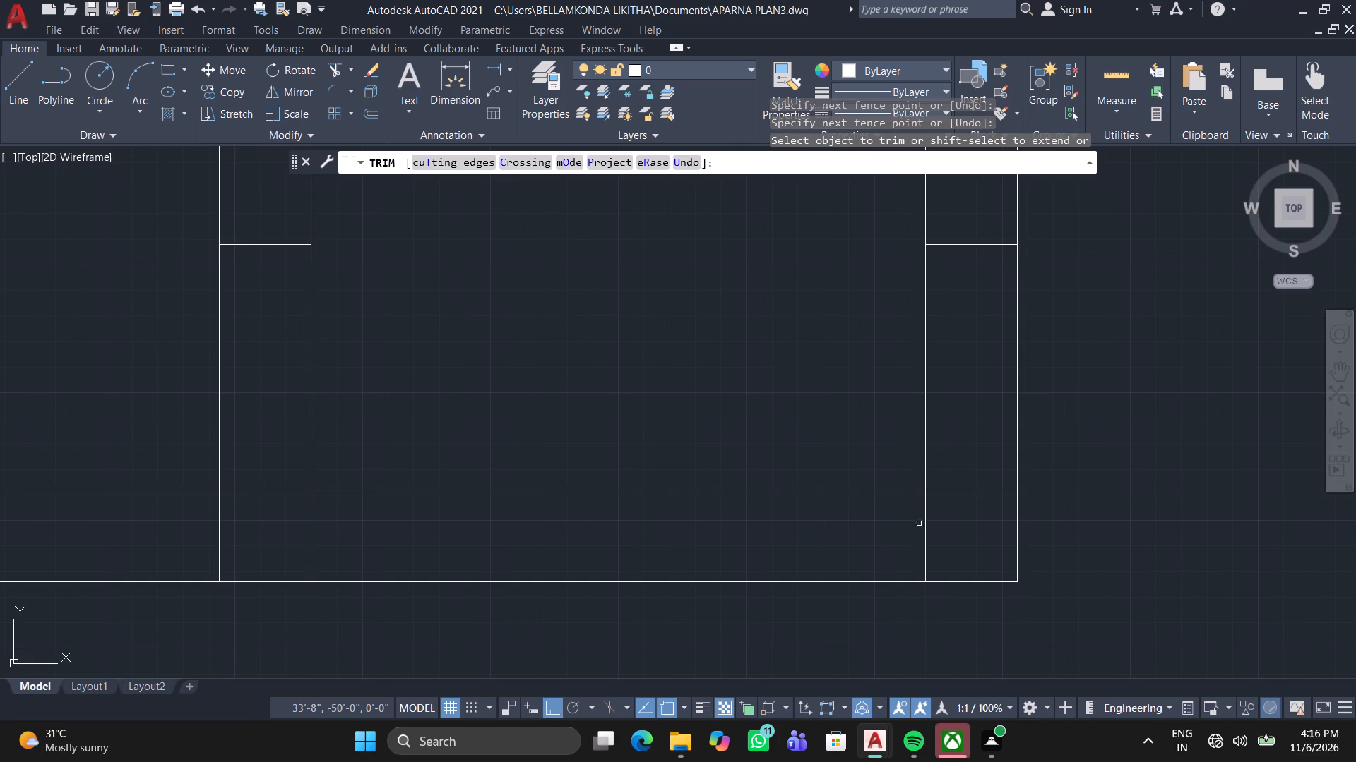
click(921, 526)
click(958, 470)
Trim the stray short horizontal lines inside the two vertical walls on either side of the bottom-right room.
middle_drag(953, 286, 955, 369)
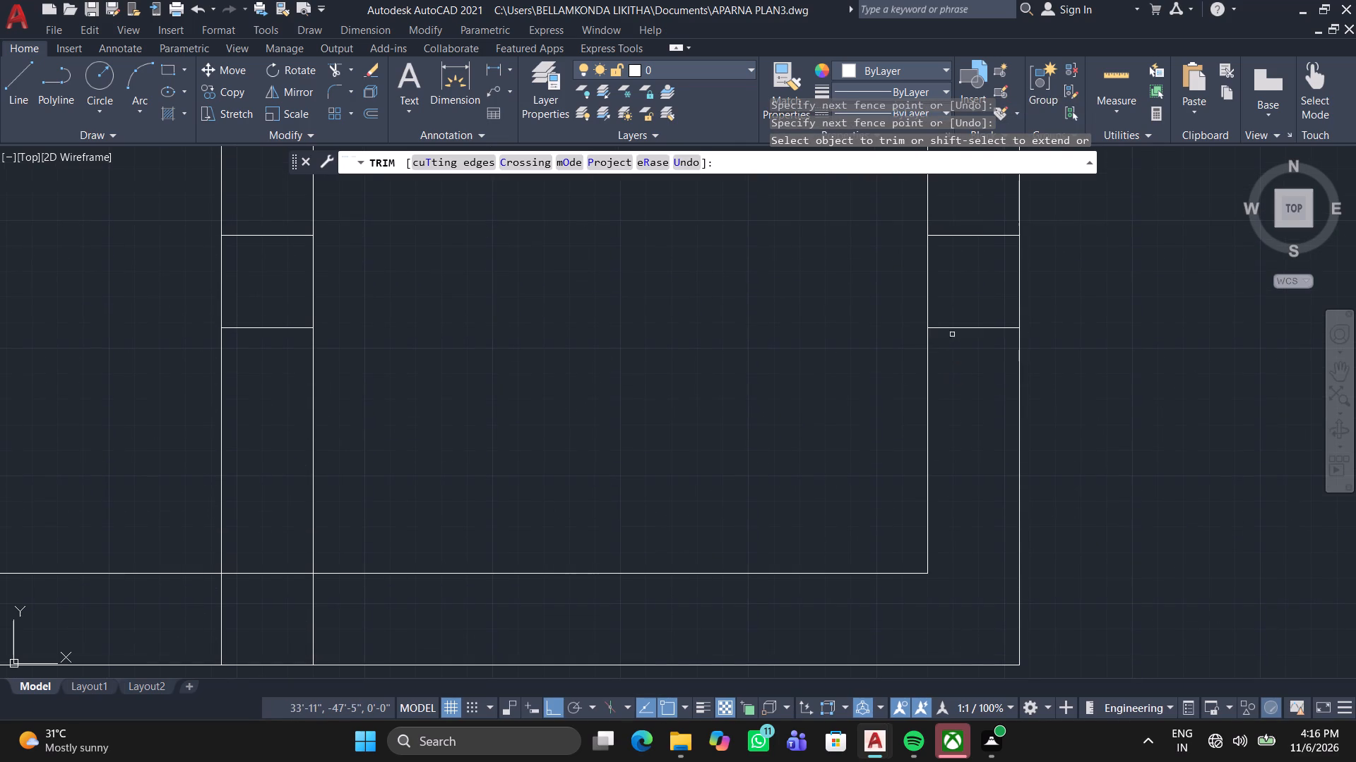
click(952, 331)
click(954, 206)
middle_drag(387, 401, 683, 382)
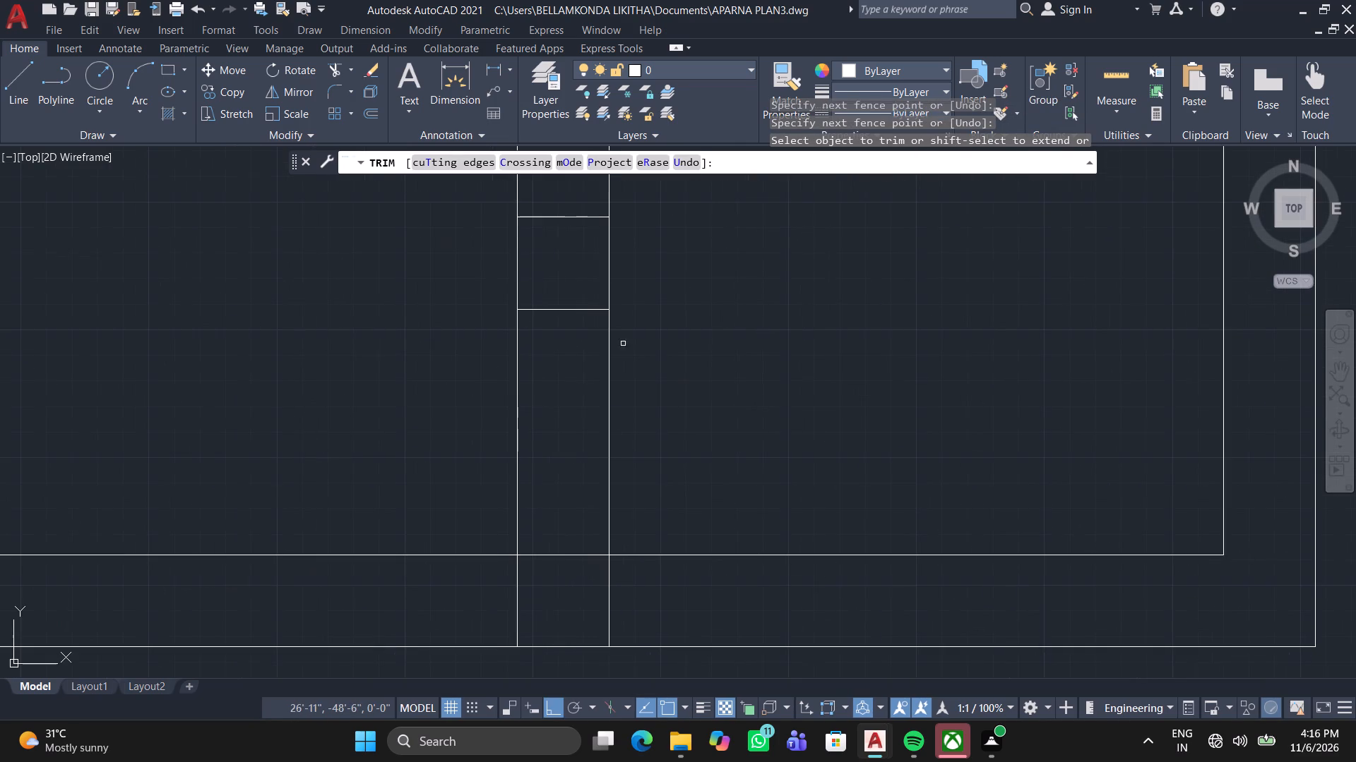
click(606, 333)
click(565, 216)
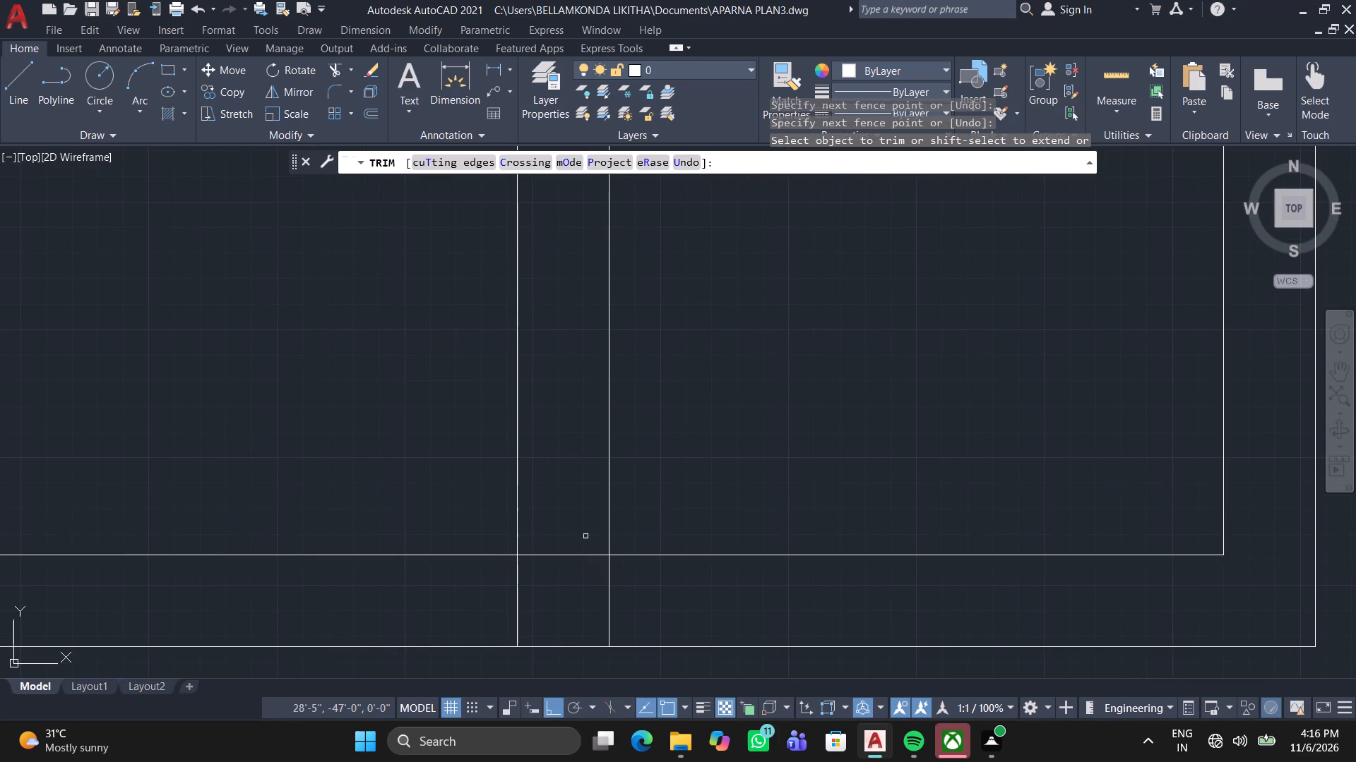
Trim the T-junction where the partition between the third and fourth bottom rooms meets the bottom outer wall.
middle_drag(585, 540, 662, 406)
click(581, 461)
click(639, 404)
click(639, 472)
click(762, 458)
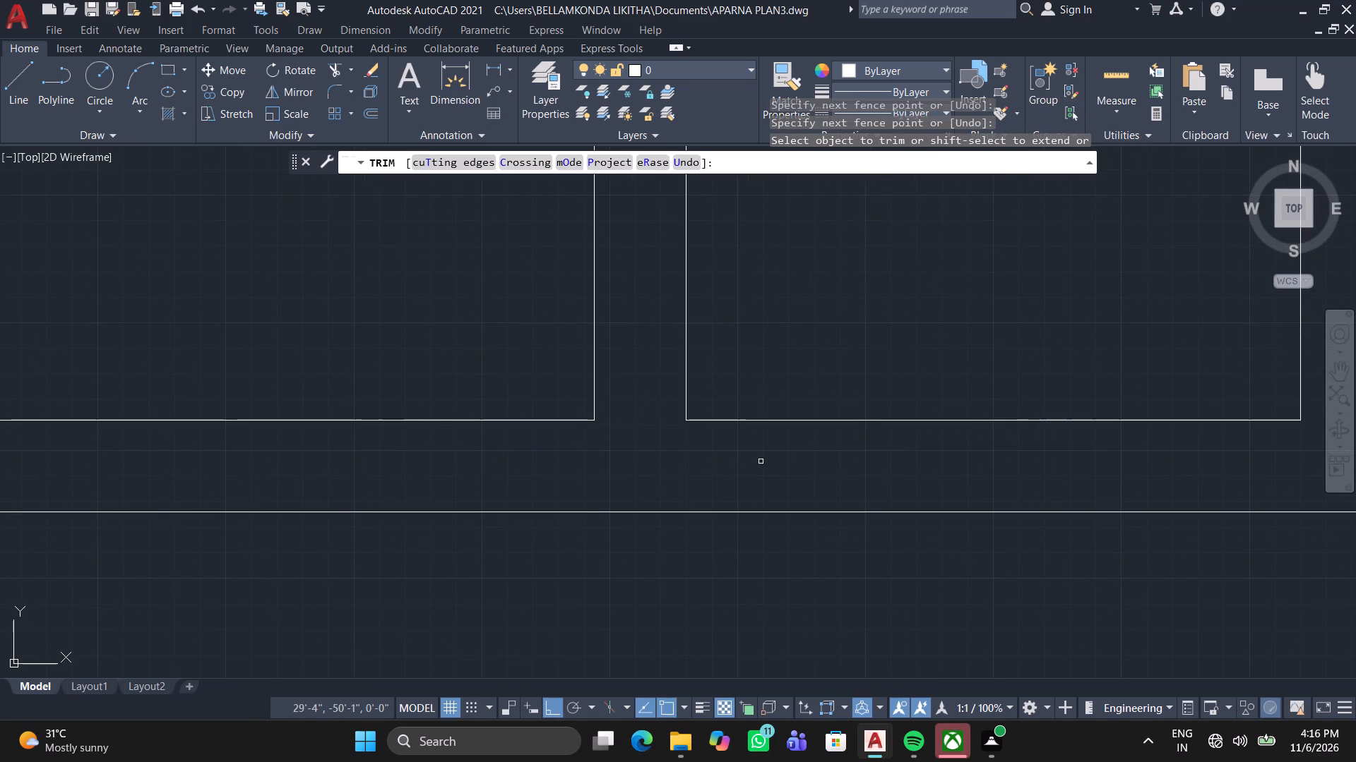
Trim the overlapping inner line ends at the third bottom room's bottom-left corner.
scroll(730, 461, down, 3)
middle_drag(424, 541, 647, 548)
scroll(630, 471, up, 5)
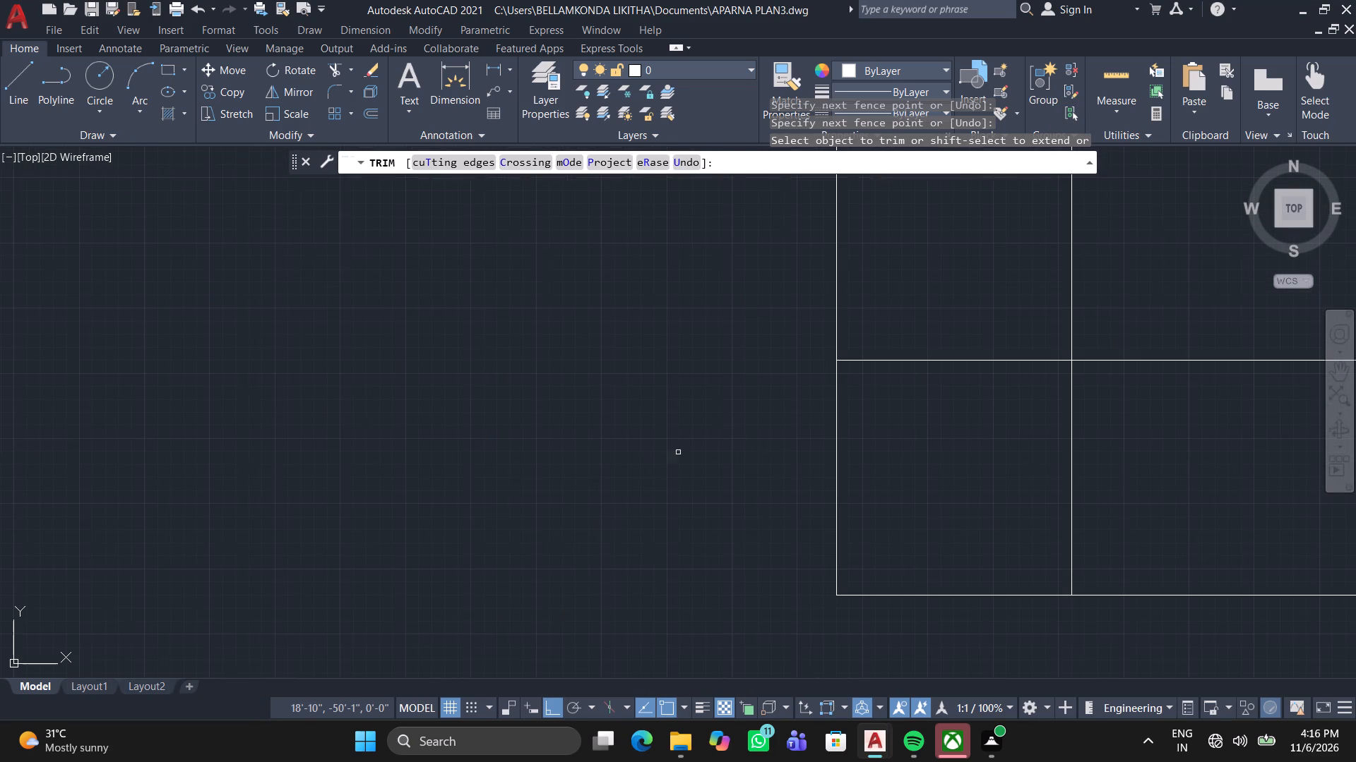
click(922, 334)
click(1092, 502)
Trim the crossing lines where the second bottom room's recessed lower wall meets the third room's left wall.
scroll(1033, 478, down, 3)
middle_drag(969, 482, 898, 605)
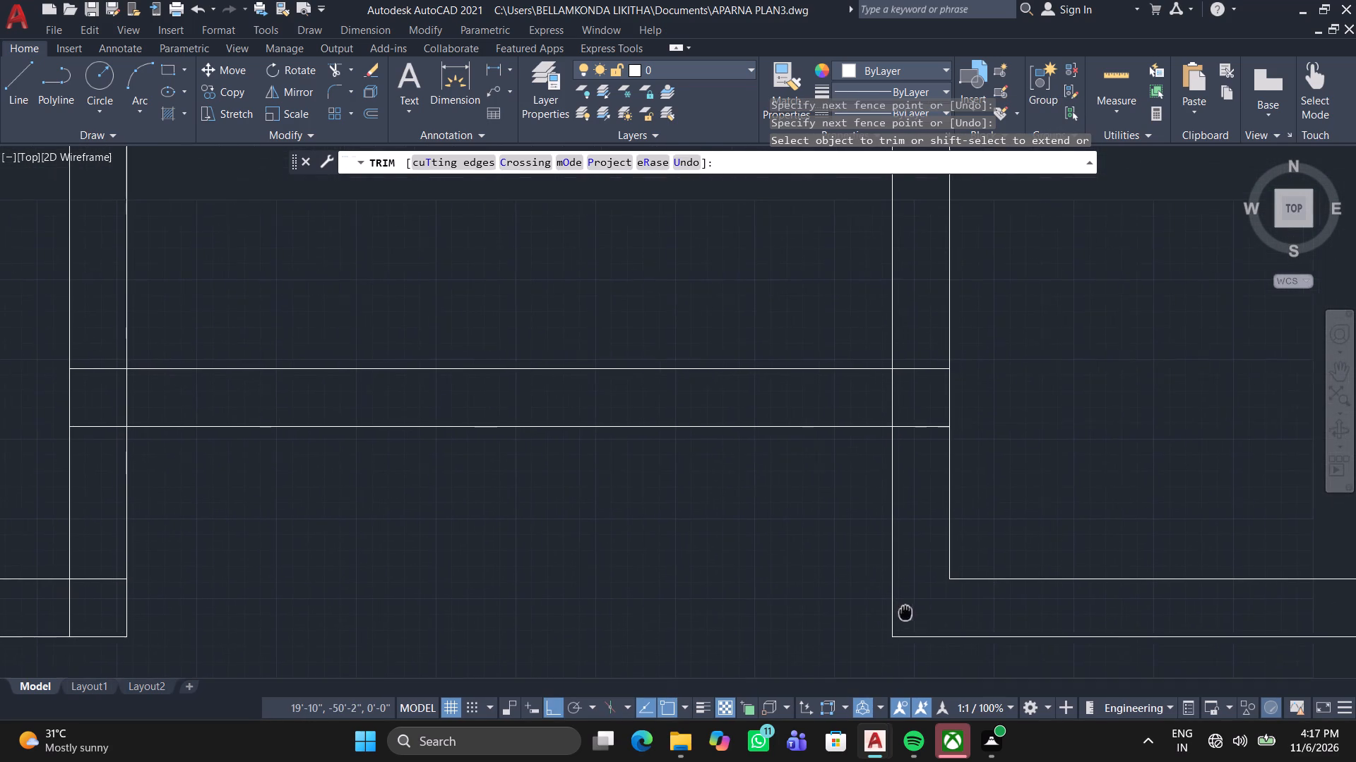
middle_drag(862, 374, 696, 410)
scroll(695, 408, up, 3)
click(743, 442)
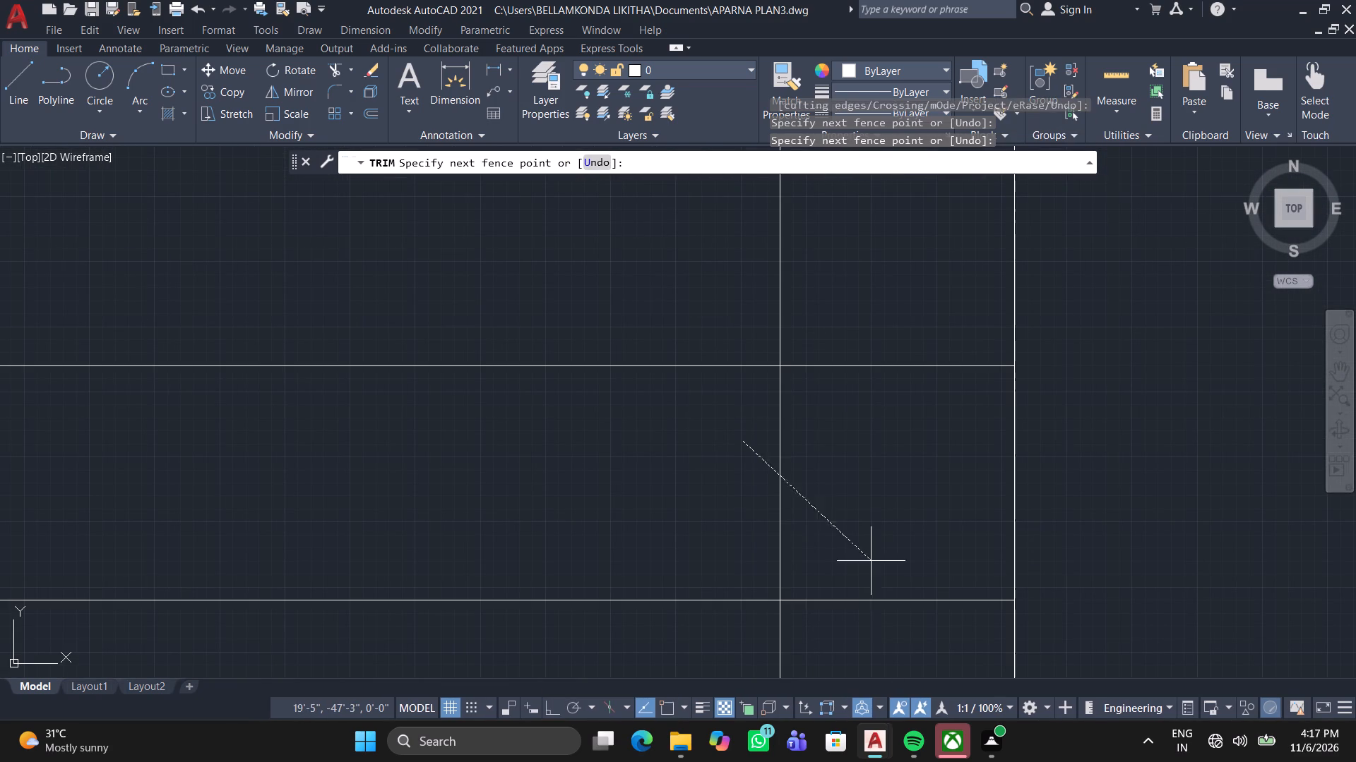
click(881, 654)
click(866, 400)
click(891, 308)
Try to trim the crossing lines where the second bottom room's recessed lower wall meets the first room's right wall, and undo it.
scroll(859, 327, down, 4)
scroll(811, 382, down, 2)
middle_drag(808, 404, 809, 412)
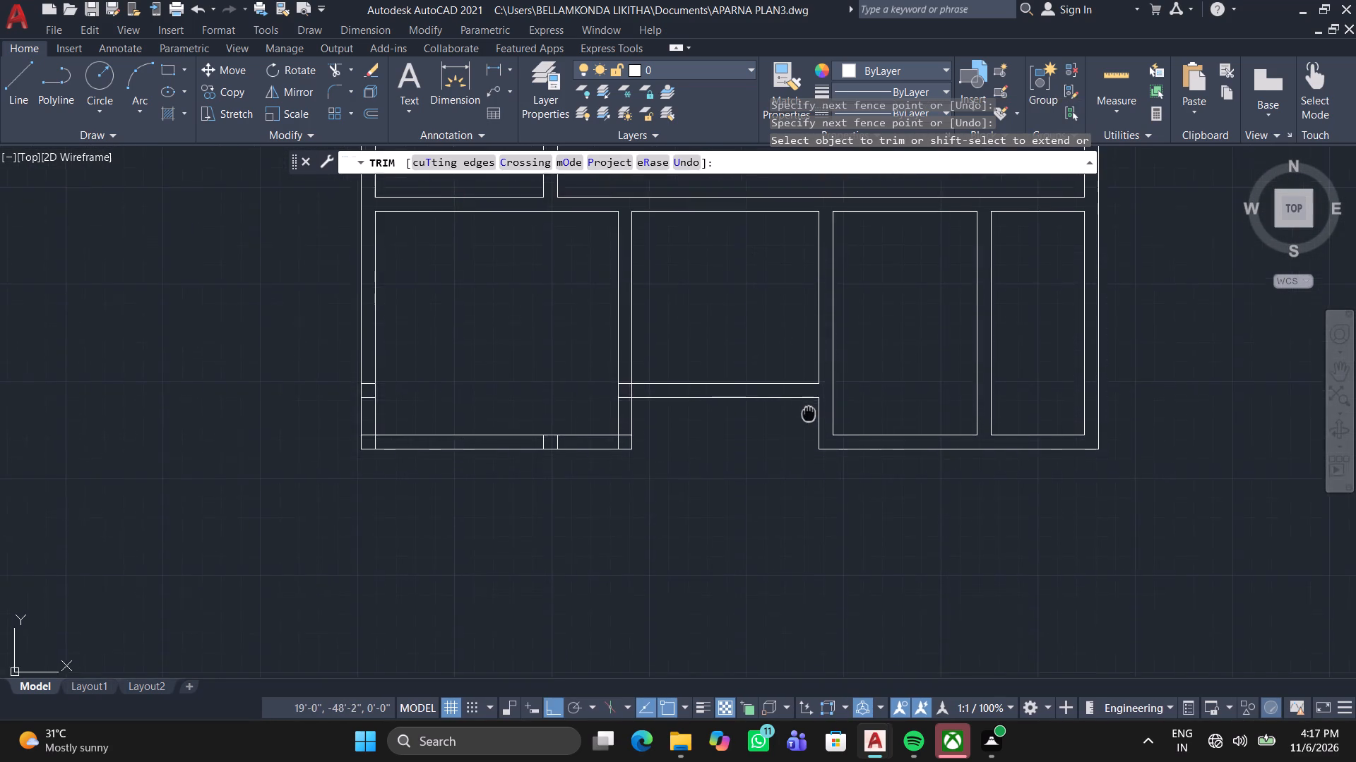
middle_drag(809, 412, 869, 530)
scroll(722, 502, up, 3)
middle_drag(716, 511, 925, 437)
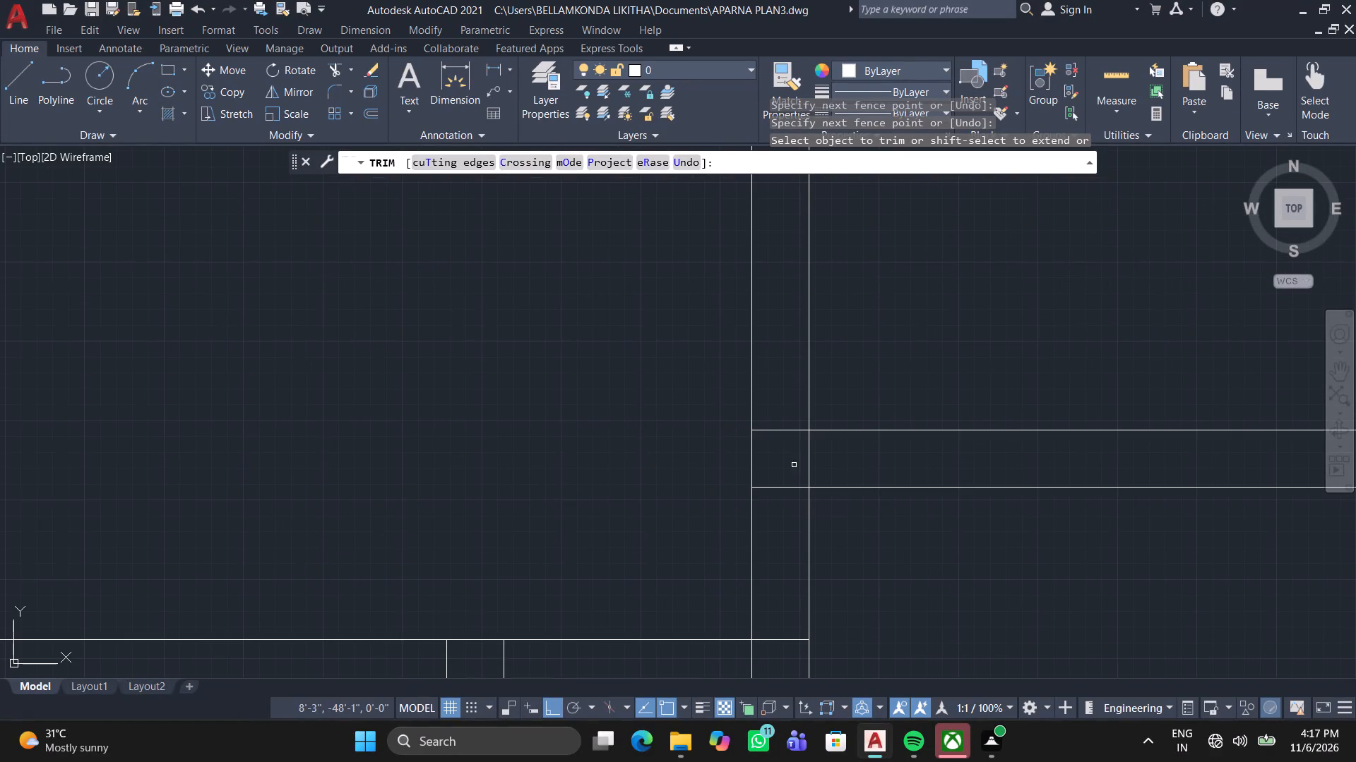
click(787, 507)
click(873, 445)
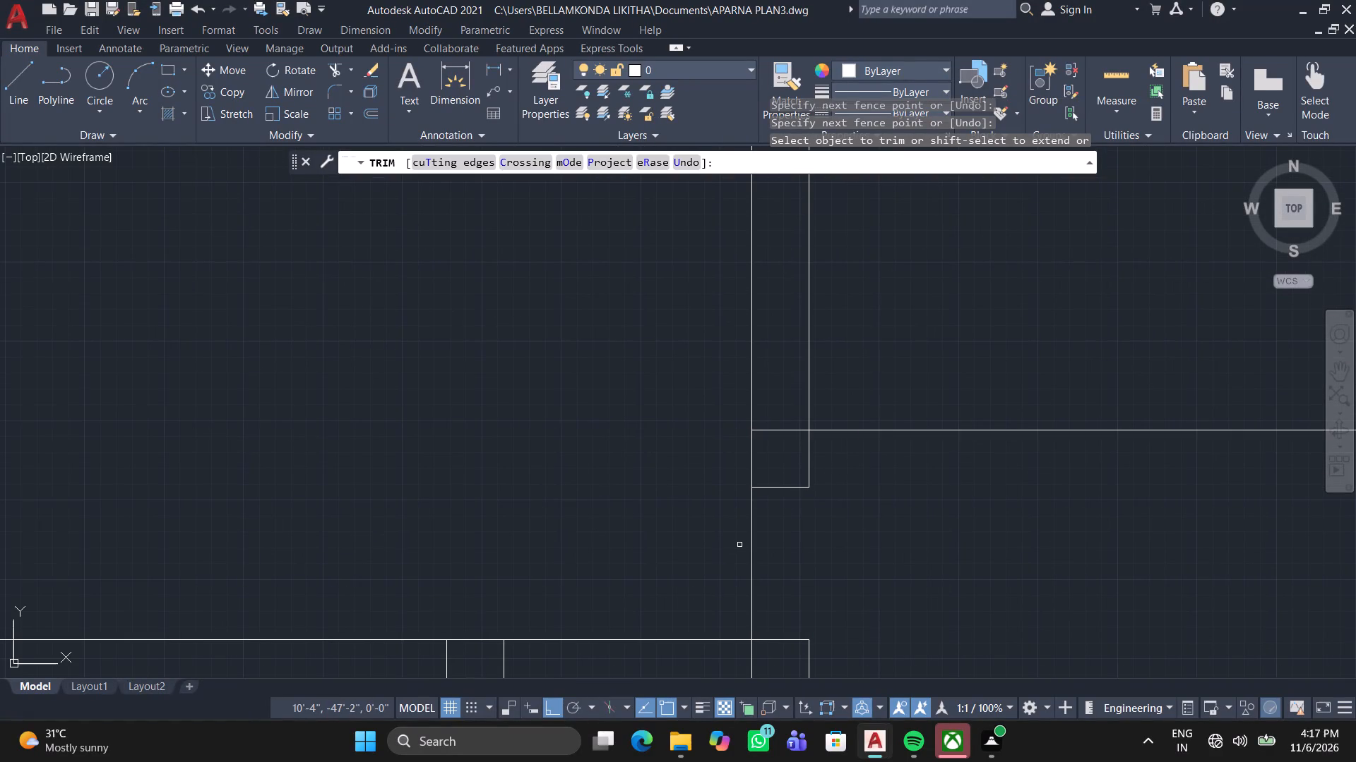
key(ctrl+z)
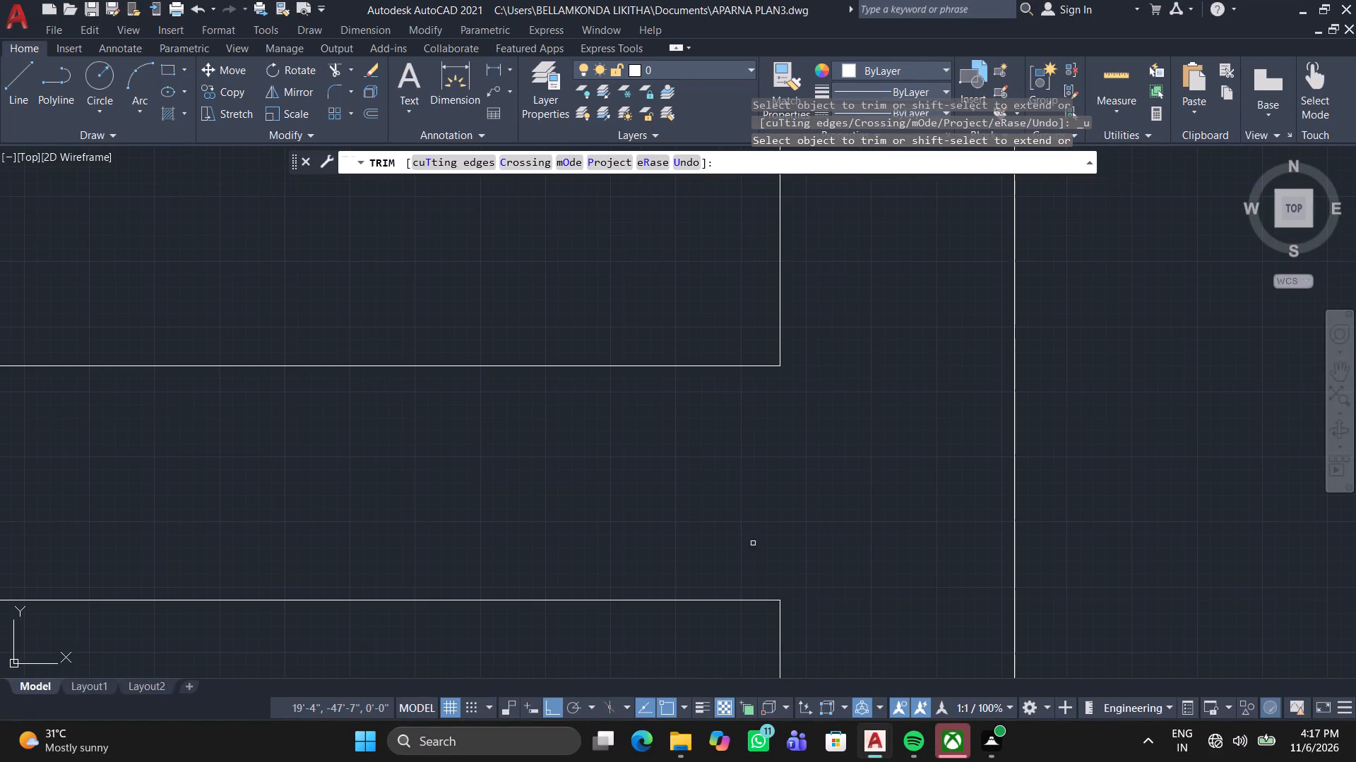
Trim the junction where the second bottom room's recessed lower wall meets the first bottom room's right wall.
scroll(772, 532, down, 2)
middle_drag(774, 535, 872, 509)
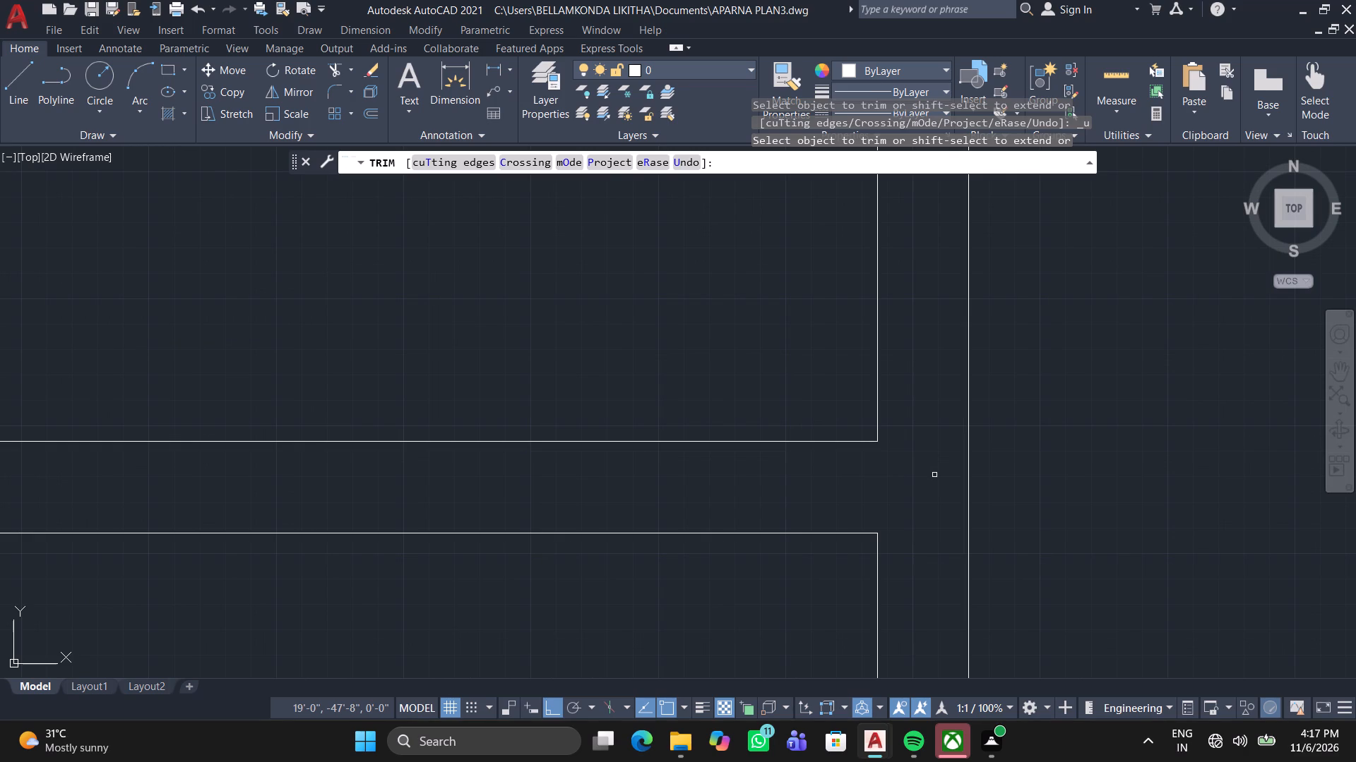
scroll(677, 463, down, 3)
middle_click(675, 471)
middle_click(675, 471)
middle_drag(431, 502, 756, 502)
scroll(740, 489, up, 5)
click(759, 451)
click(934, 313)
scroll(901, 313, down, 3)
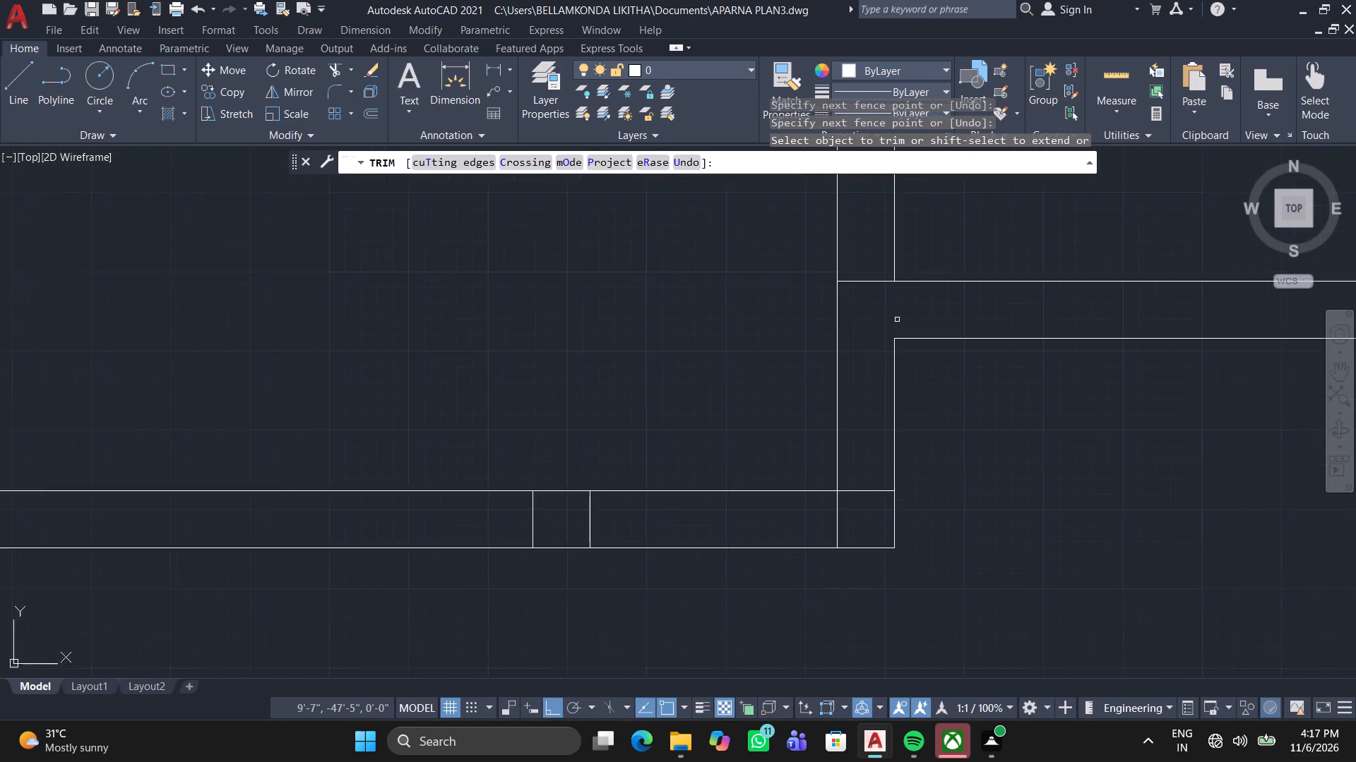
middle_drag(895, 325, 864, 472)
scroll(845, 448, up, 4)
click(843, 438)
click(808, 320)
Trim the overlapping inner line ends at the first bottom room's bottom-right corner.
scroll(809, 323, down, 4)
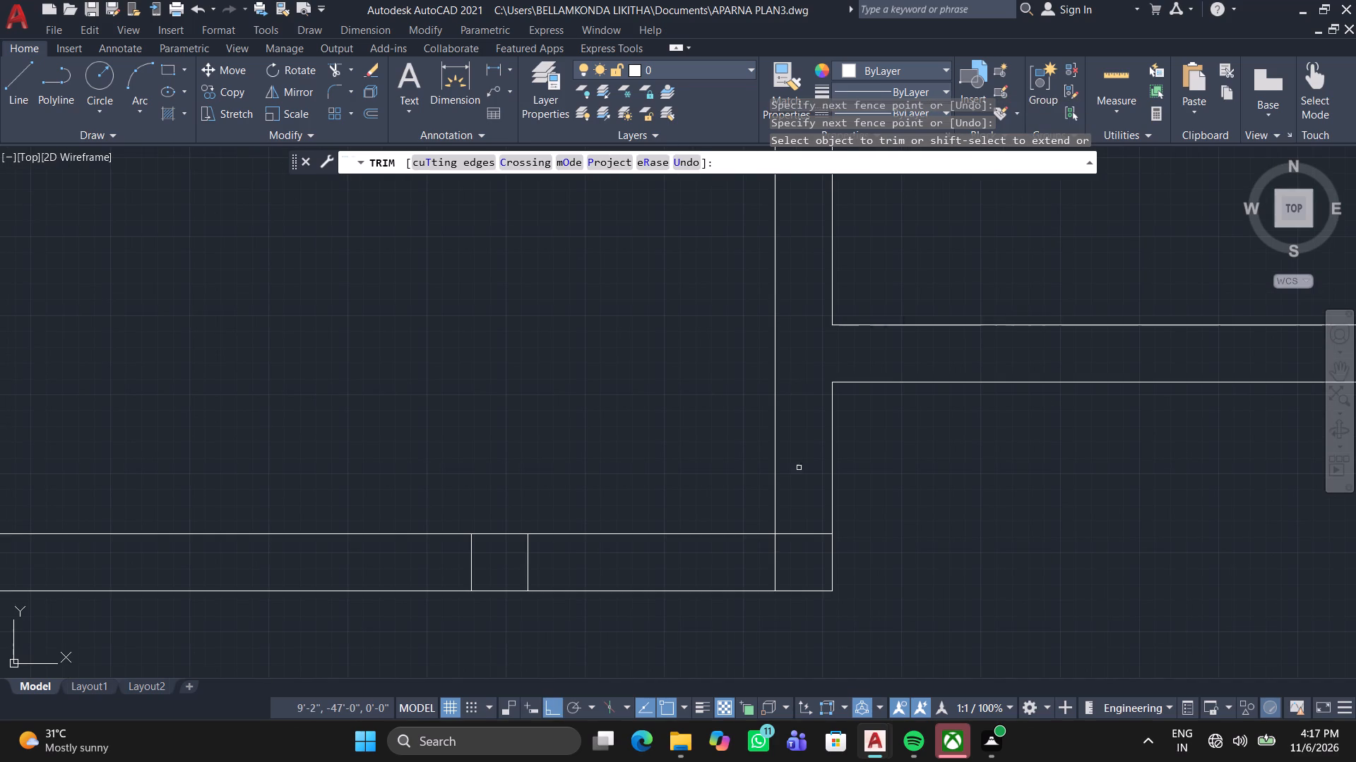
scroll(775, 566, up, 2)
click(774, 564)
click(877, 442)
click(771, 564)
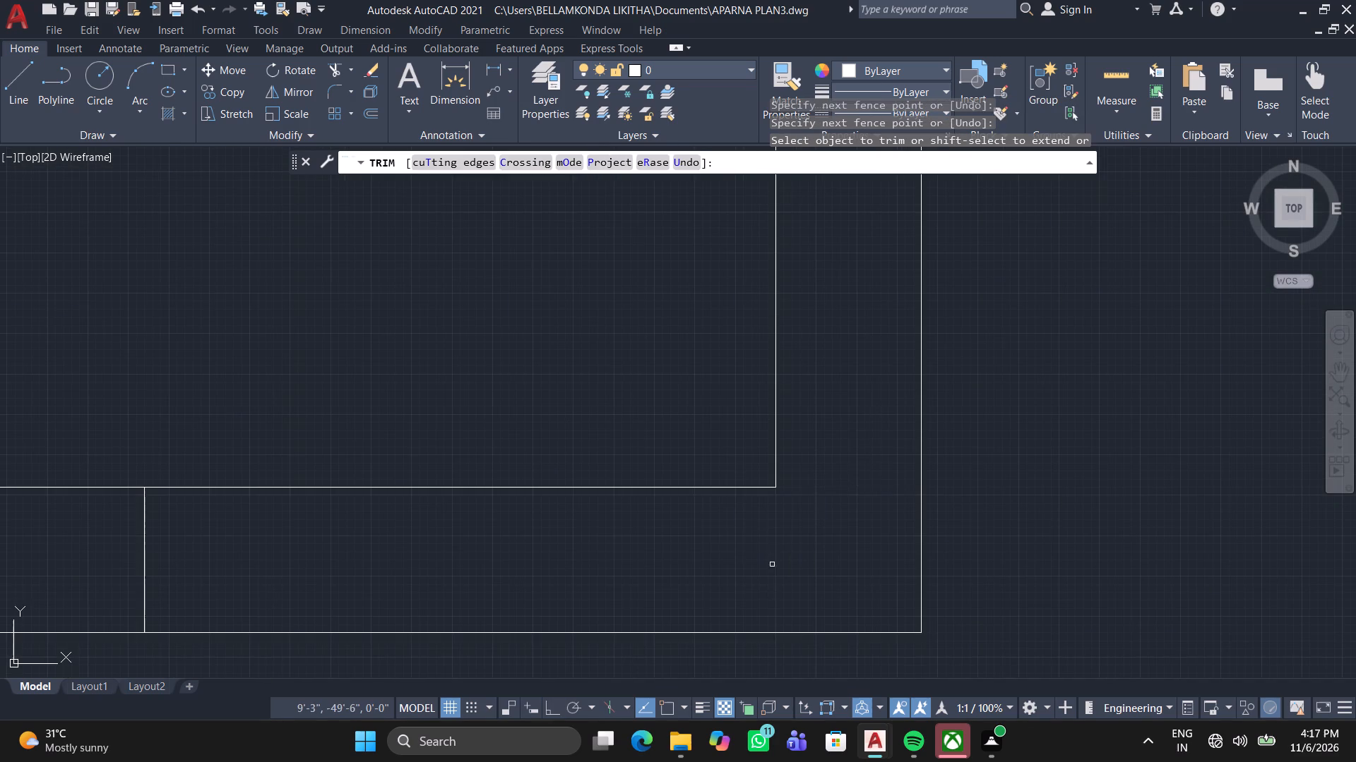
Trim the two stray short vertical lines inside the first bottom room's lower wall.
scroll(757, 548, down, 1)
middle_drag(758, 553, 900, 543)
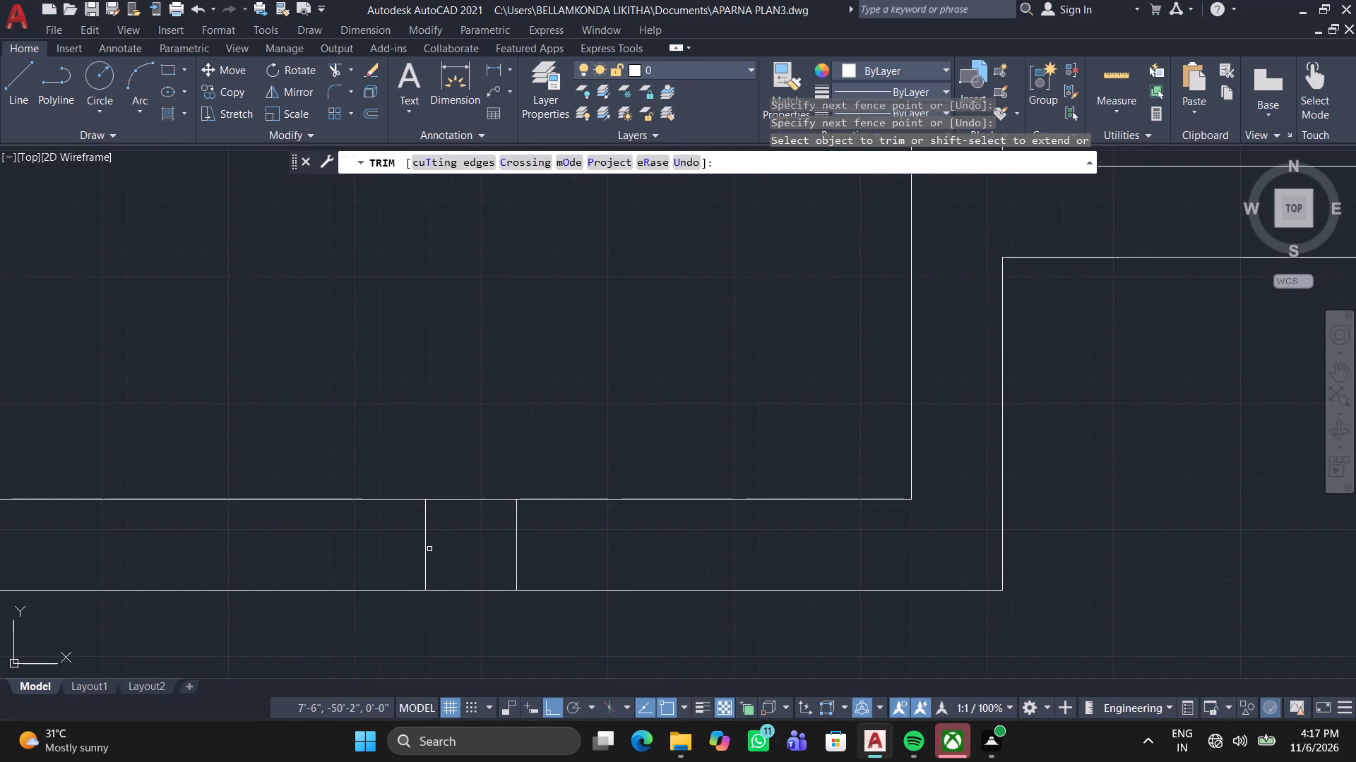
click(387, 554)
click(613, 545)
Trim the overlapping inner line ends at the first bottom room's bottom-left corner.
scroll(607, 549, down, 3)
middle_drag(785, 581, 1008, 580)
middle_click(1008, 580)
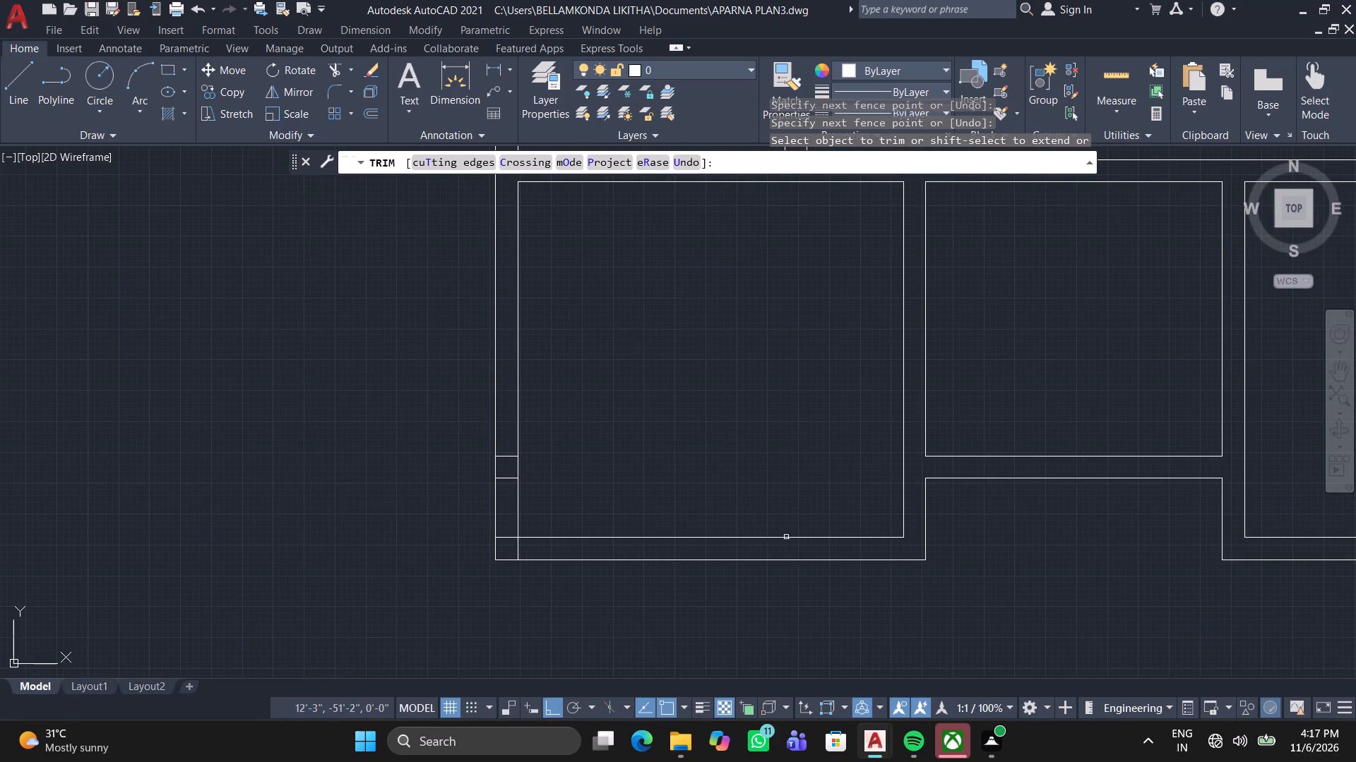
scroll(474, 566, up, 4)
drag(639, 362, 646, 365)
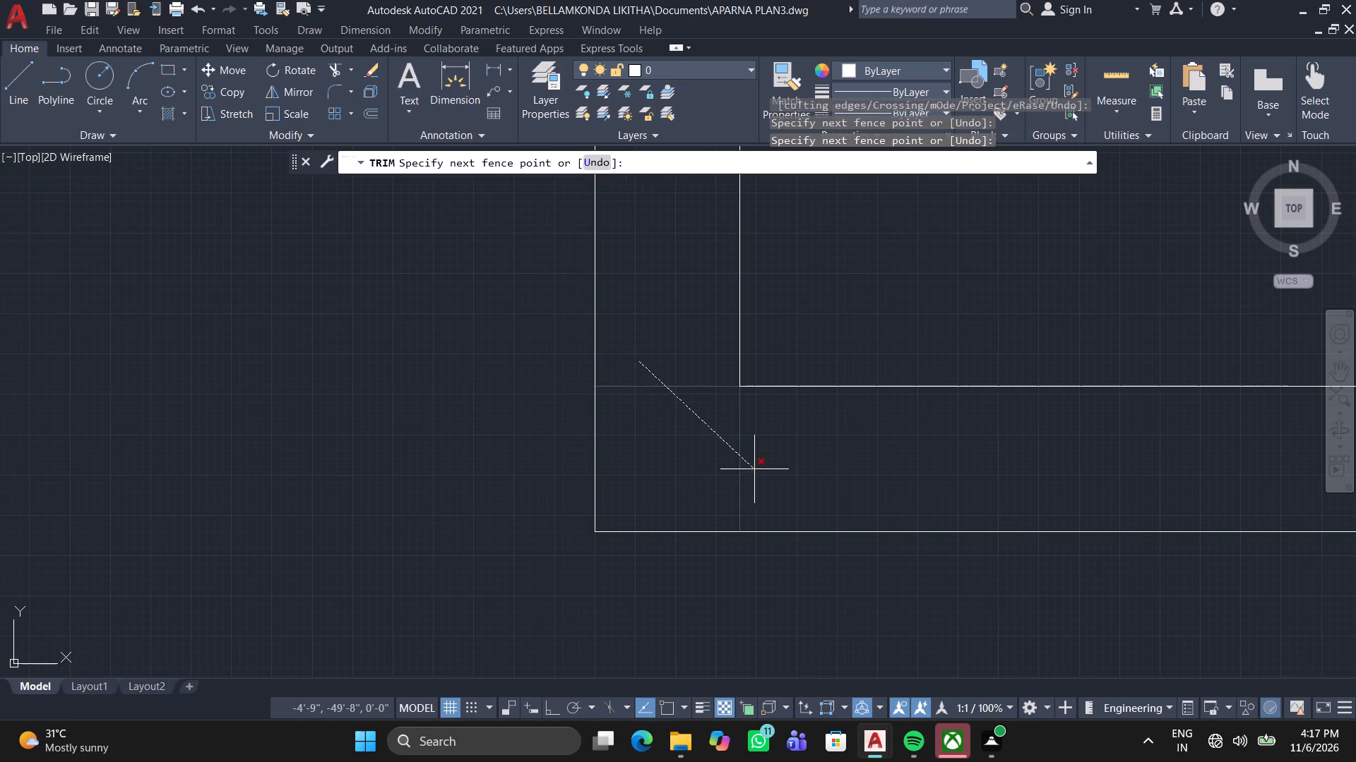
click(780, 464)
Trim the two stray short horizontal lines inside the first bottom room's left outer wall and finish trimming.
scroll(714, 461, down, 1)
middle_drag(698, 417, 677, 557)
click(660, 315)
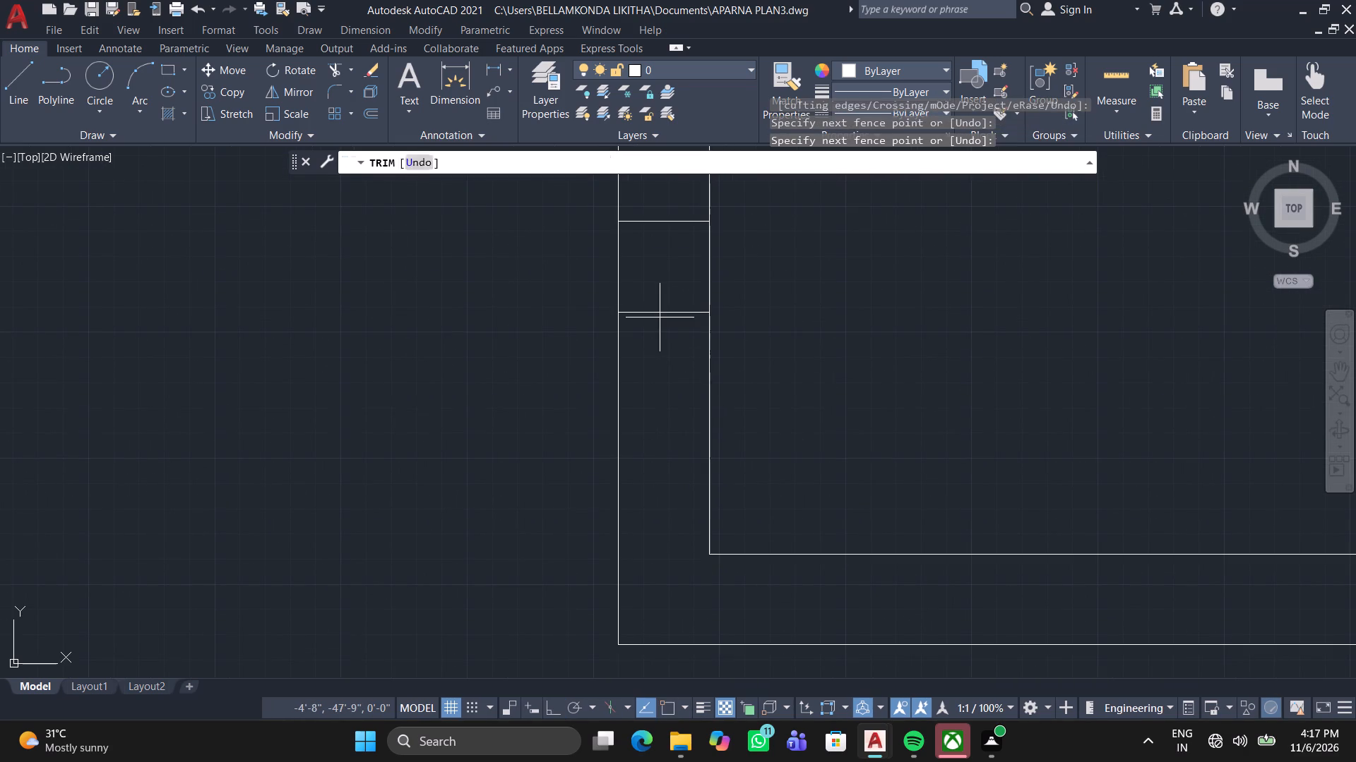
click(664, 202)
scroll(665, 250, down, 3)
scroll(850, 279, down, 1)
middle_drag(850, 279, 850, 281)
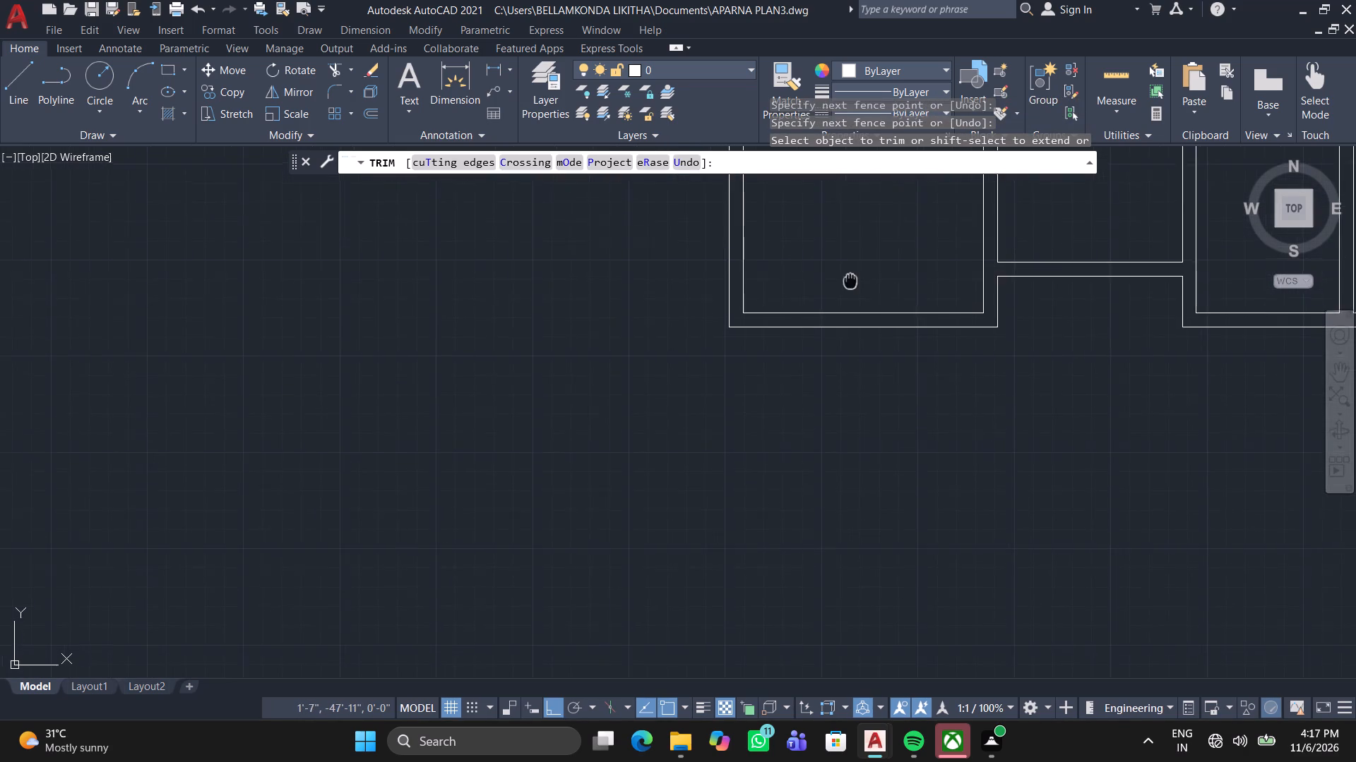
middle_drag(850, 281, 615, 690)
scroll(757, 531, down, 3)
middle_drag(758, 532, 706, 459)
scroll(699, 433, up, 1)
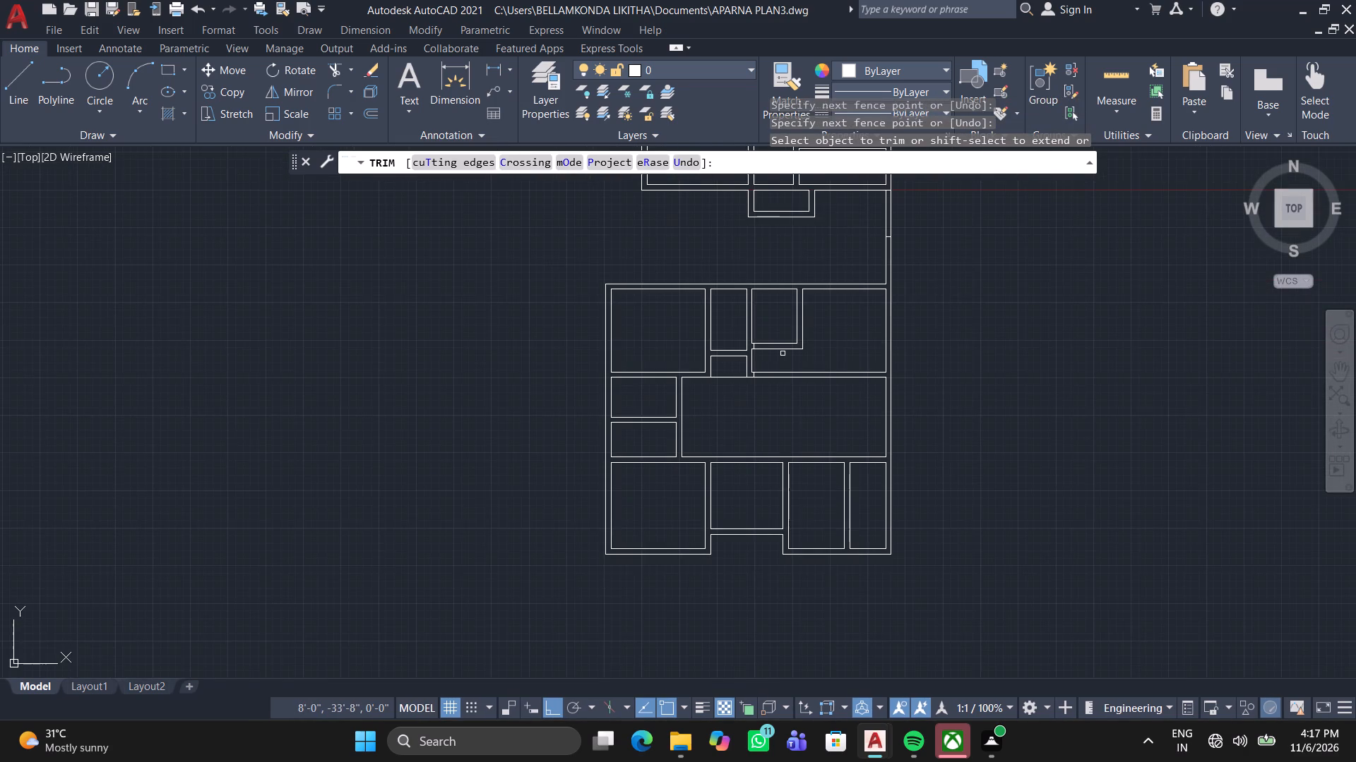
middle_drag(786, 356, 833, 318)
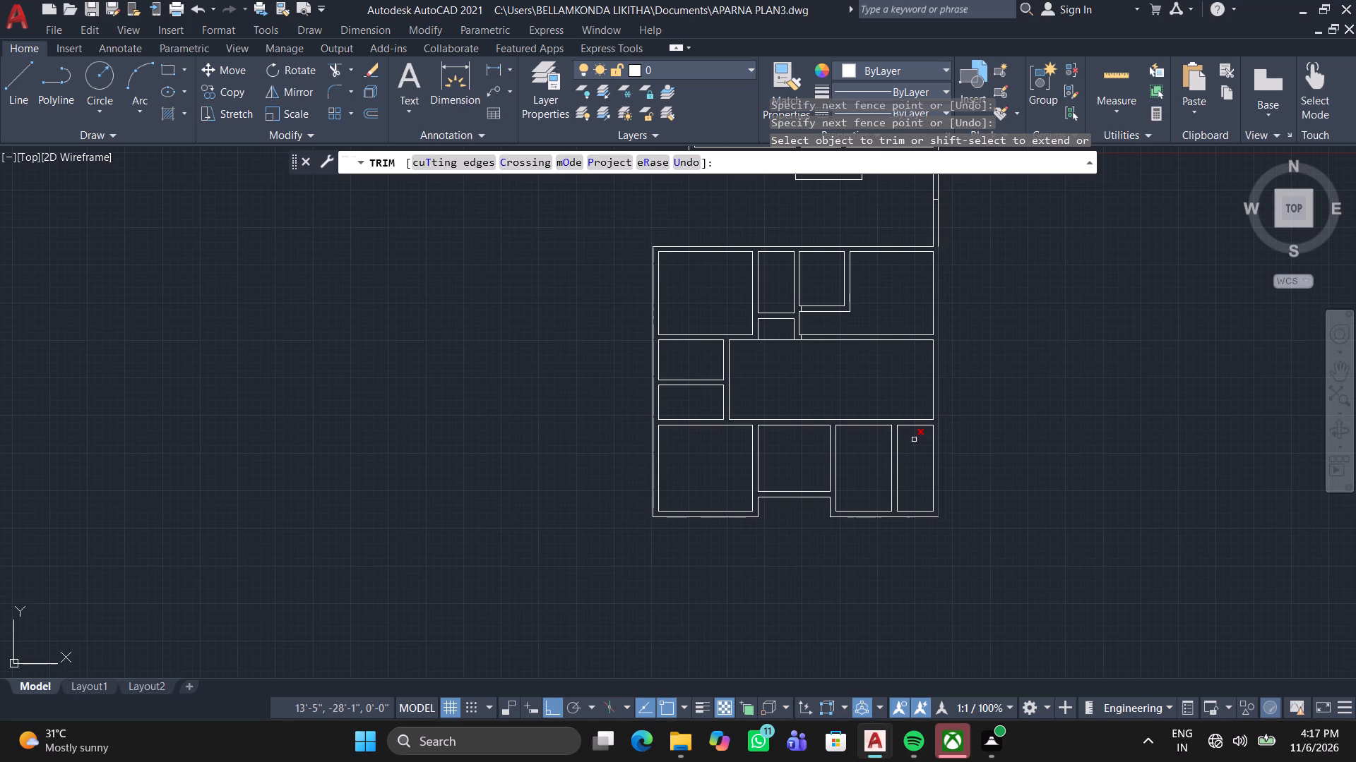
middle_drag(932, 418, 847, 636)
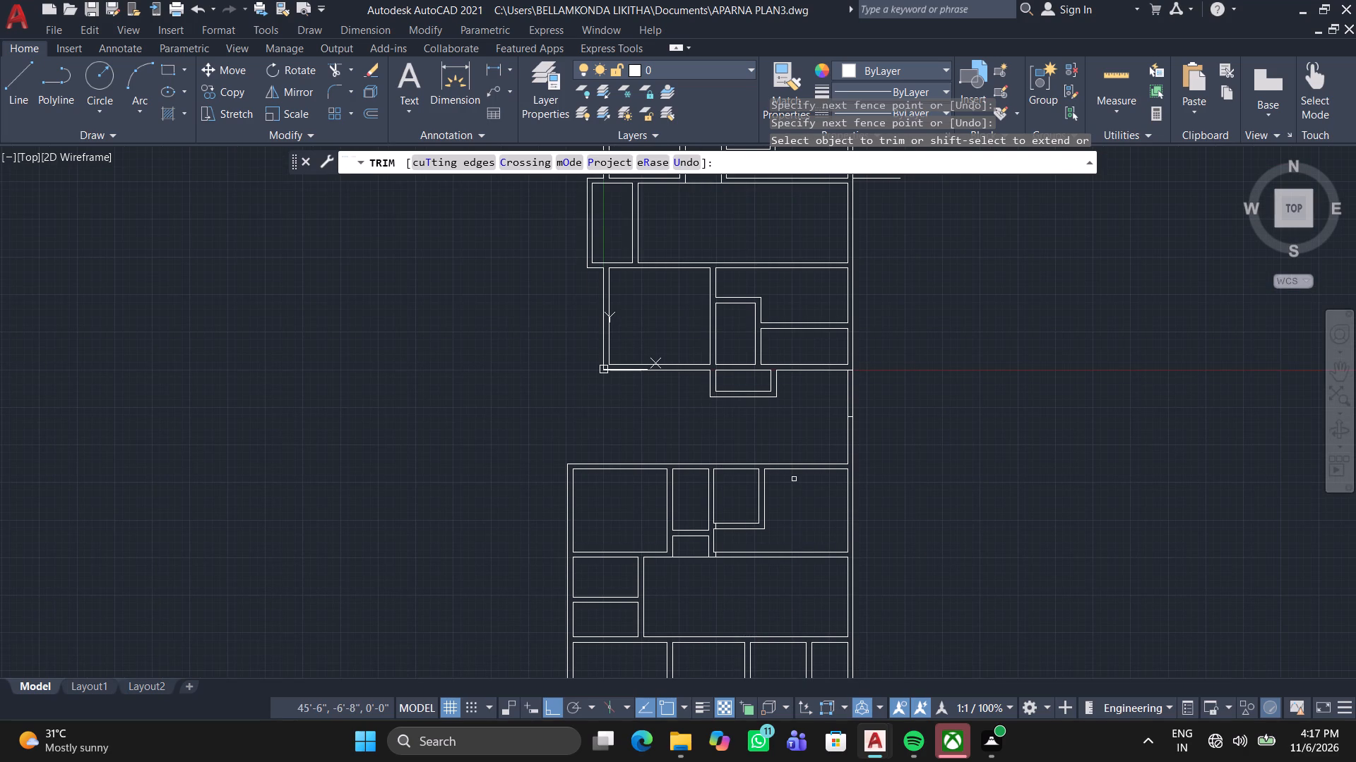
key(Escape)
Draw a line 3' inward from the short cross line in the right outer wall, and down about 6'-6" to the lower block's top wall.
middle_drag(787, 476, 817, 362)
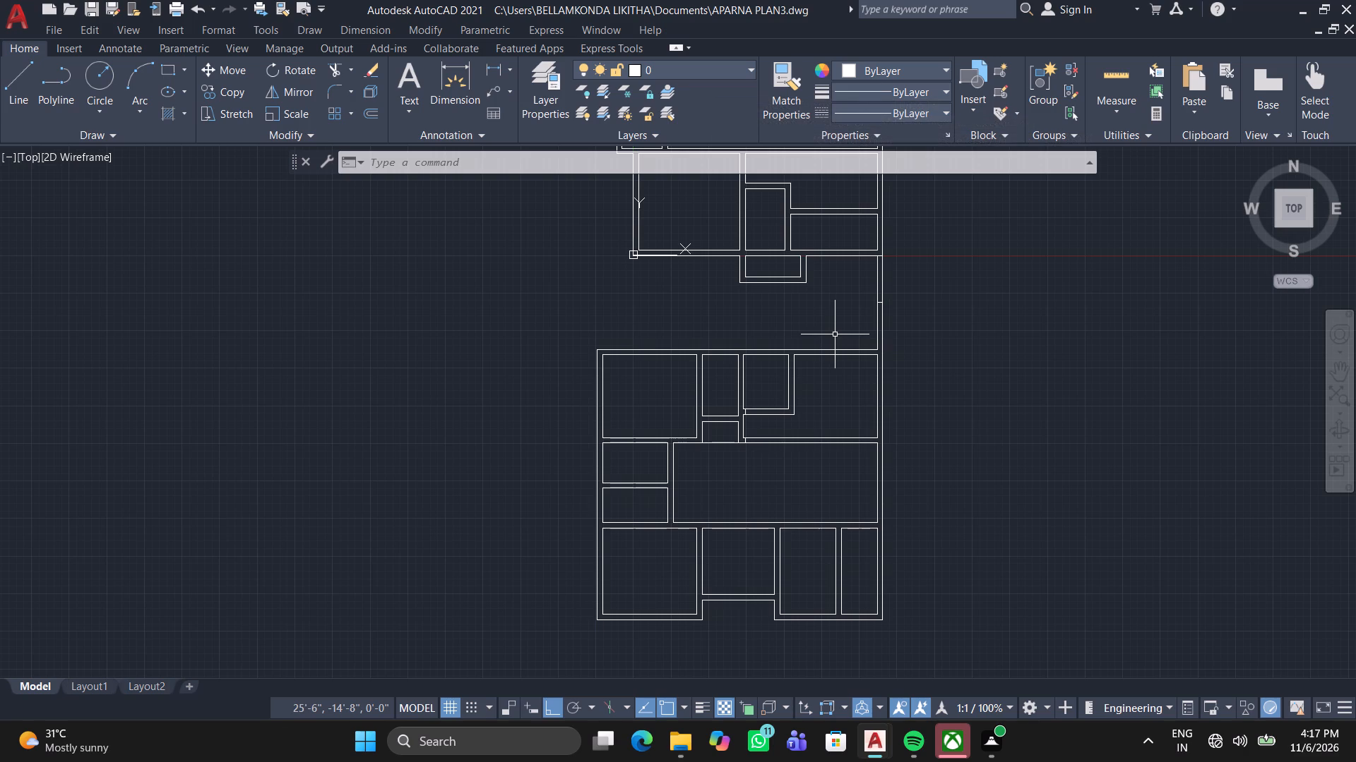
scroll(835, 338, up, 2)
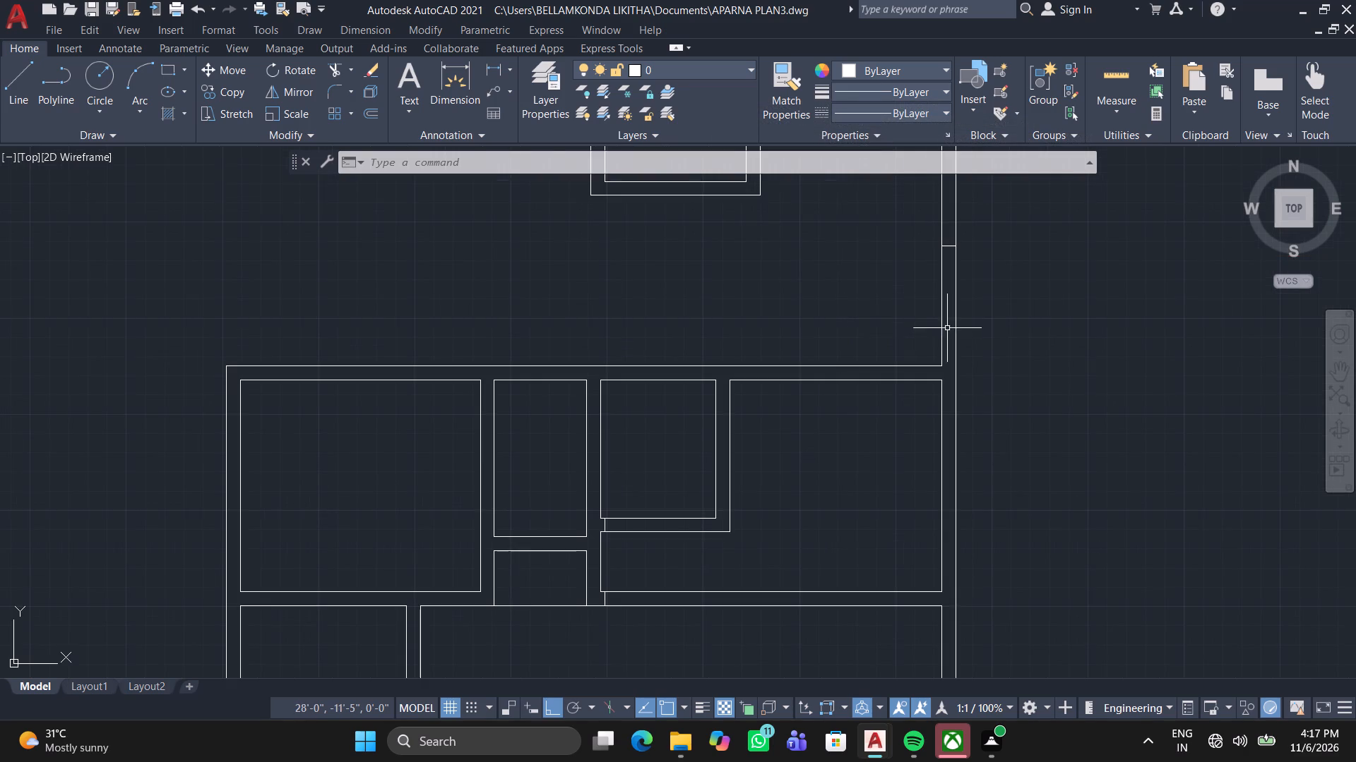
middle_drag(948, 329, 776, 472)
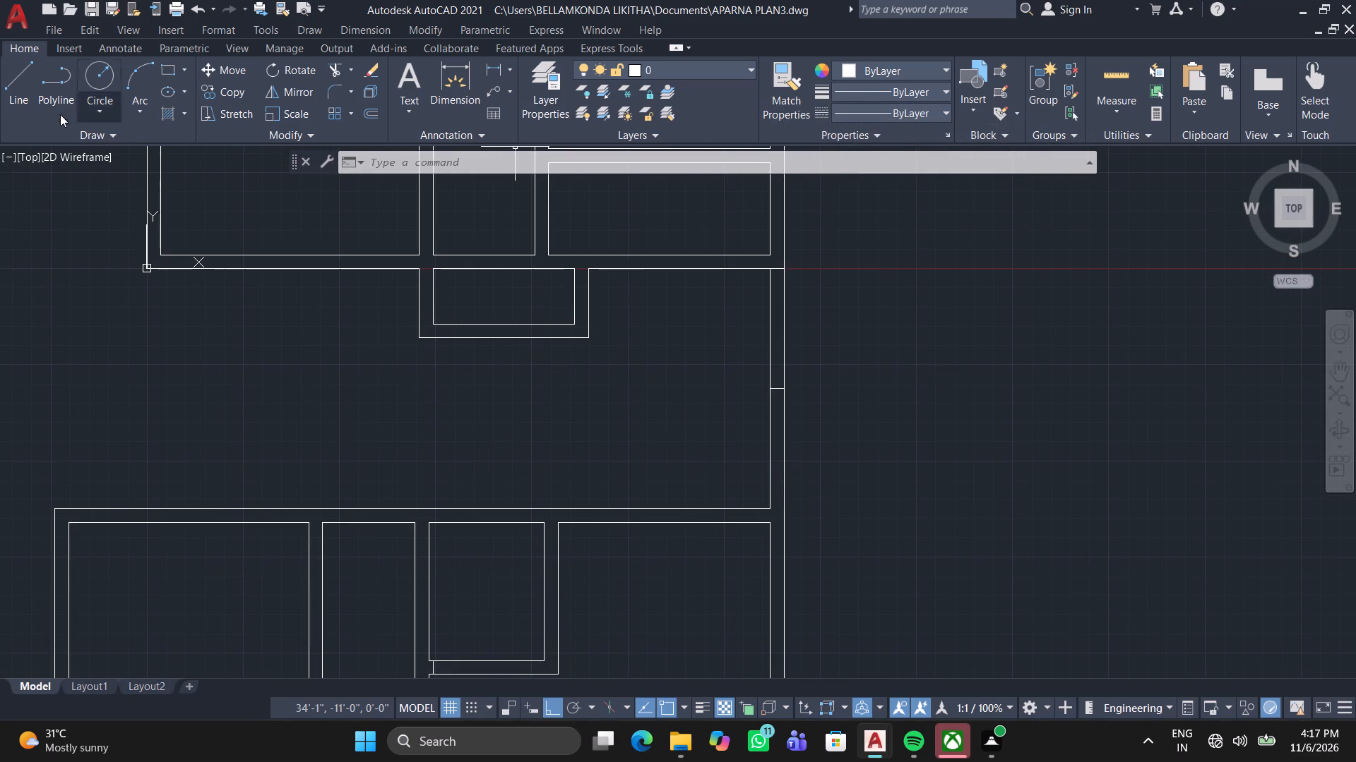
click(6, 86)
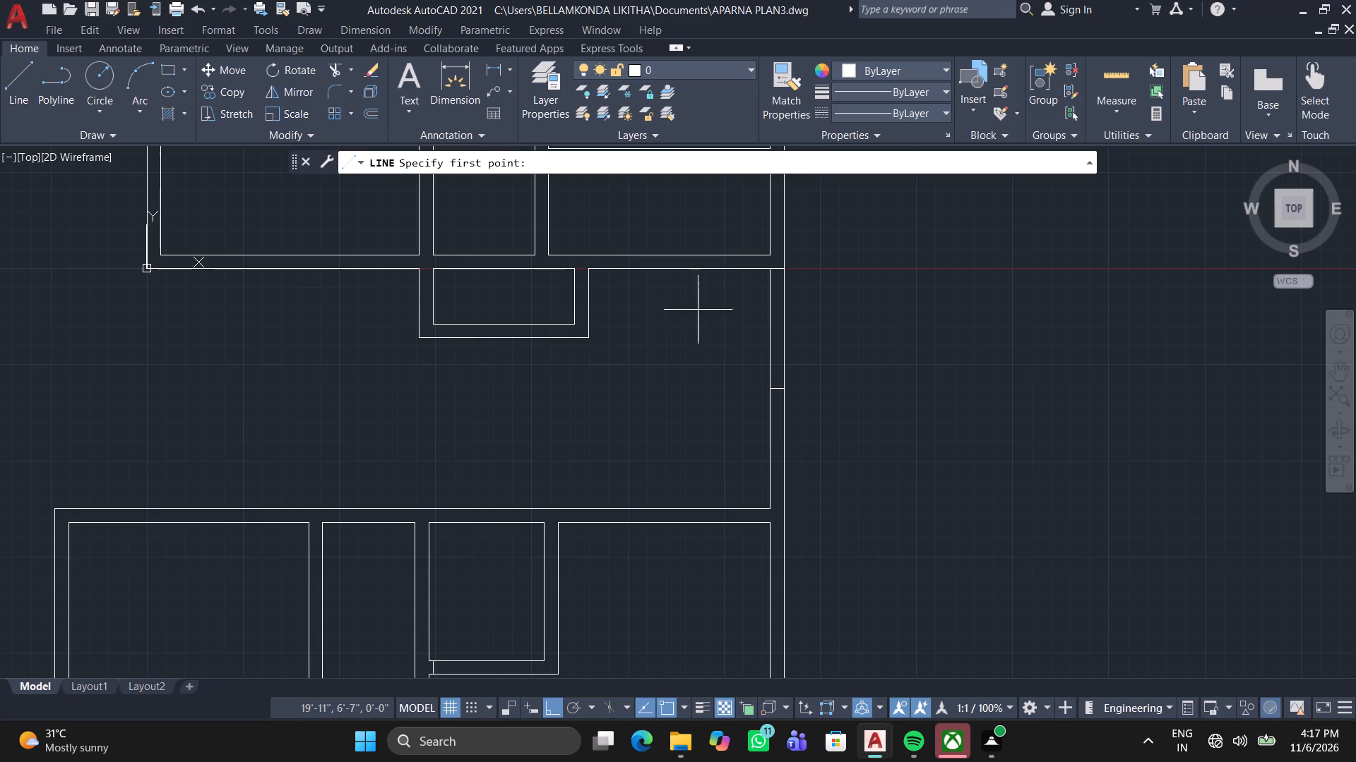
scroll(752, 365, up, 2)
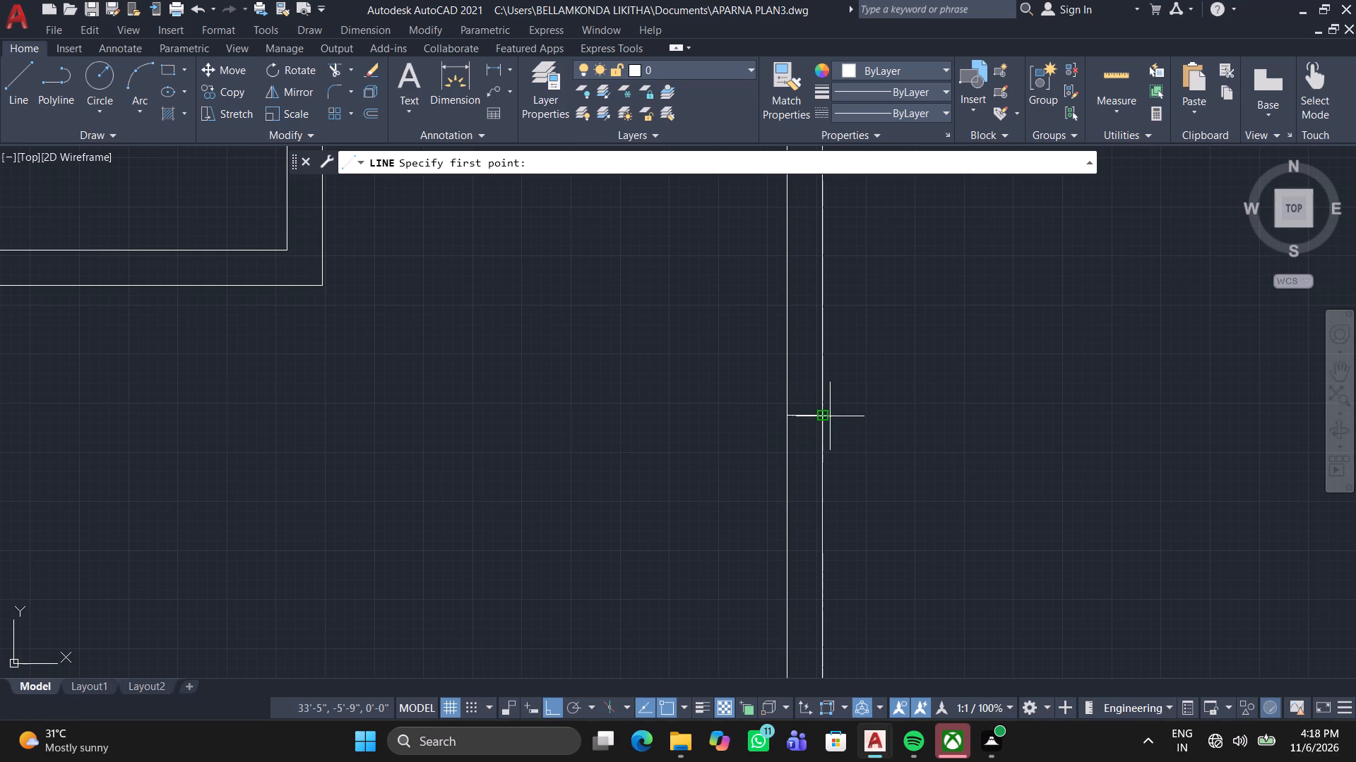
click(787, 411)
key(3)
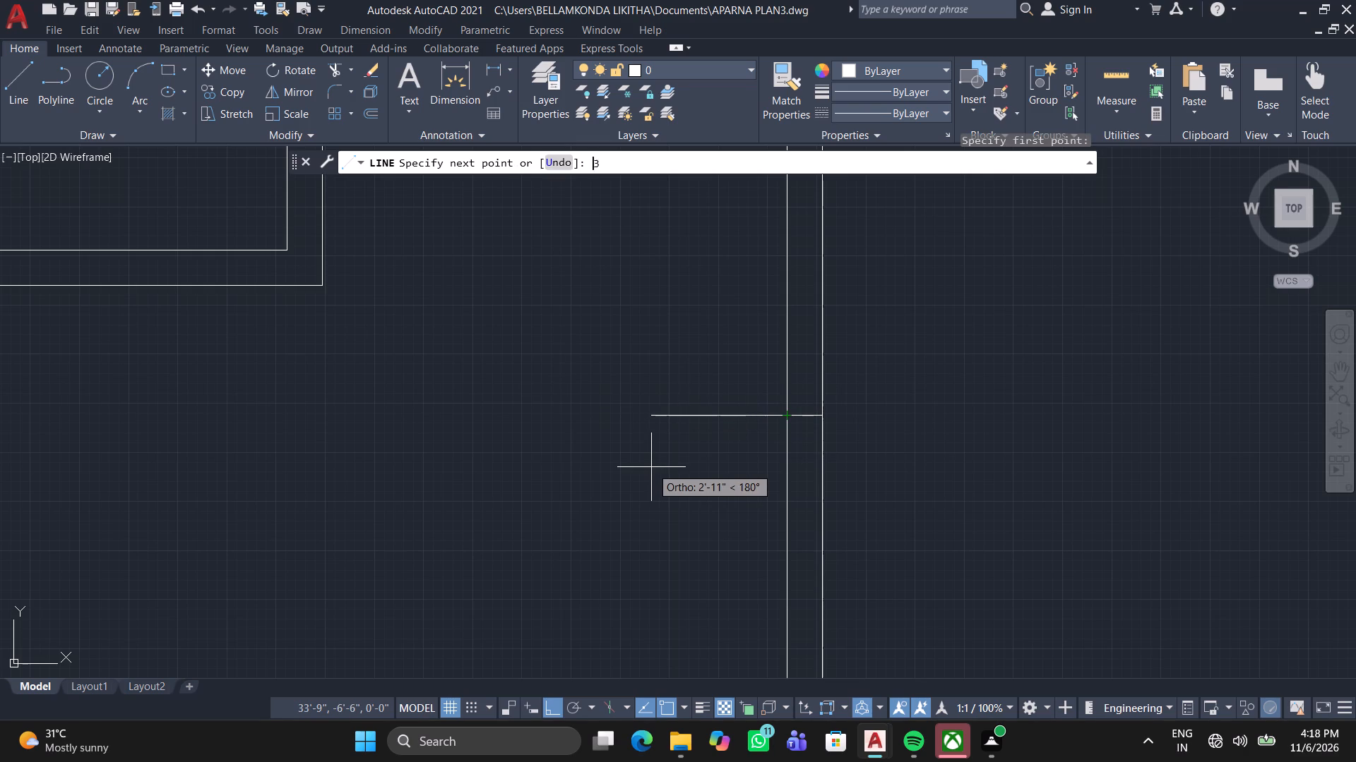
key(apostrophe)
key(Return)
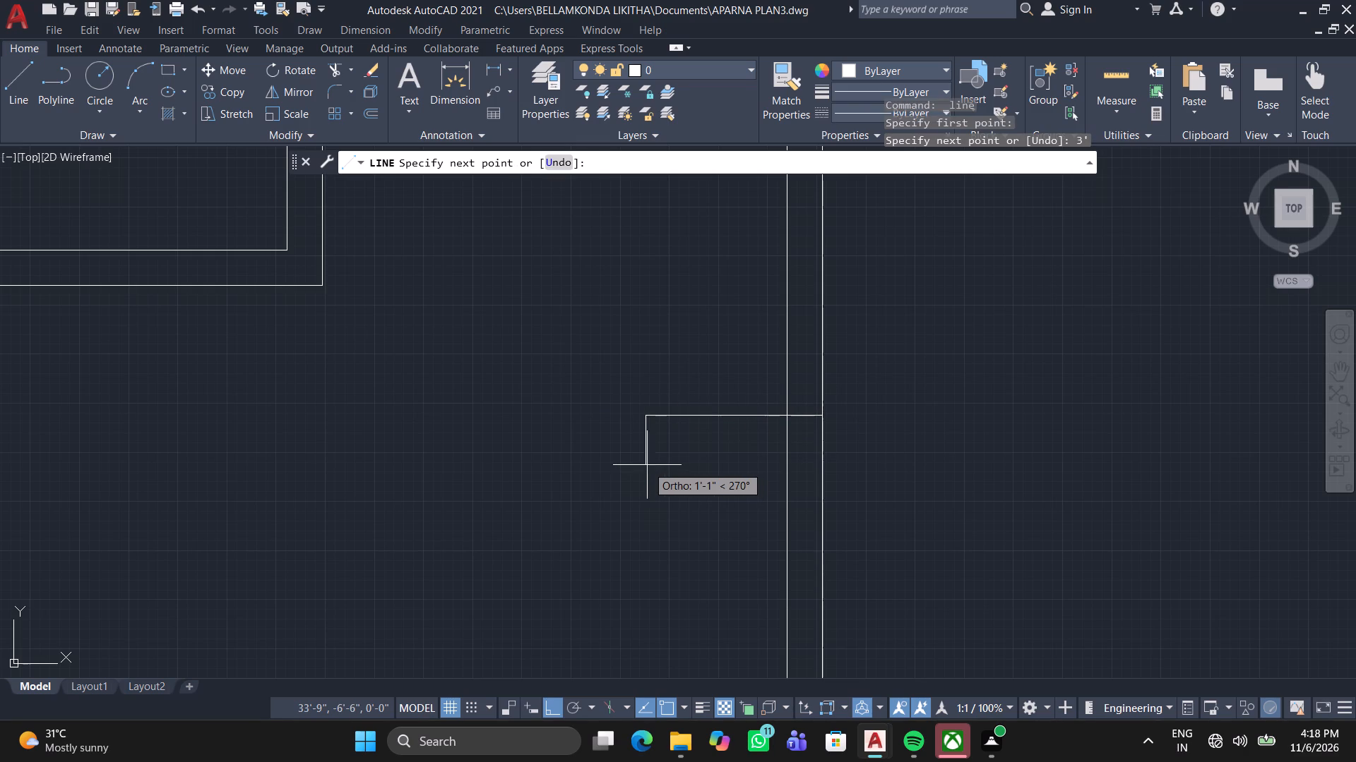
scroll(647, 466, down, 2)
middle_drag(650, 475, 672, 435)
scroll(681, 519, up, 2)
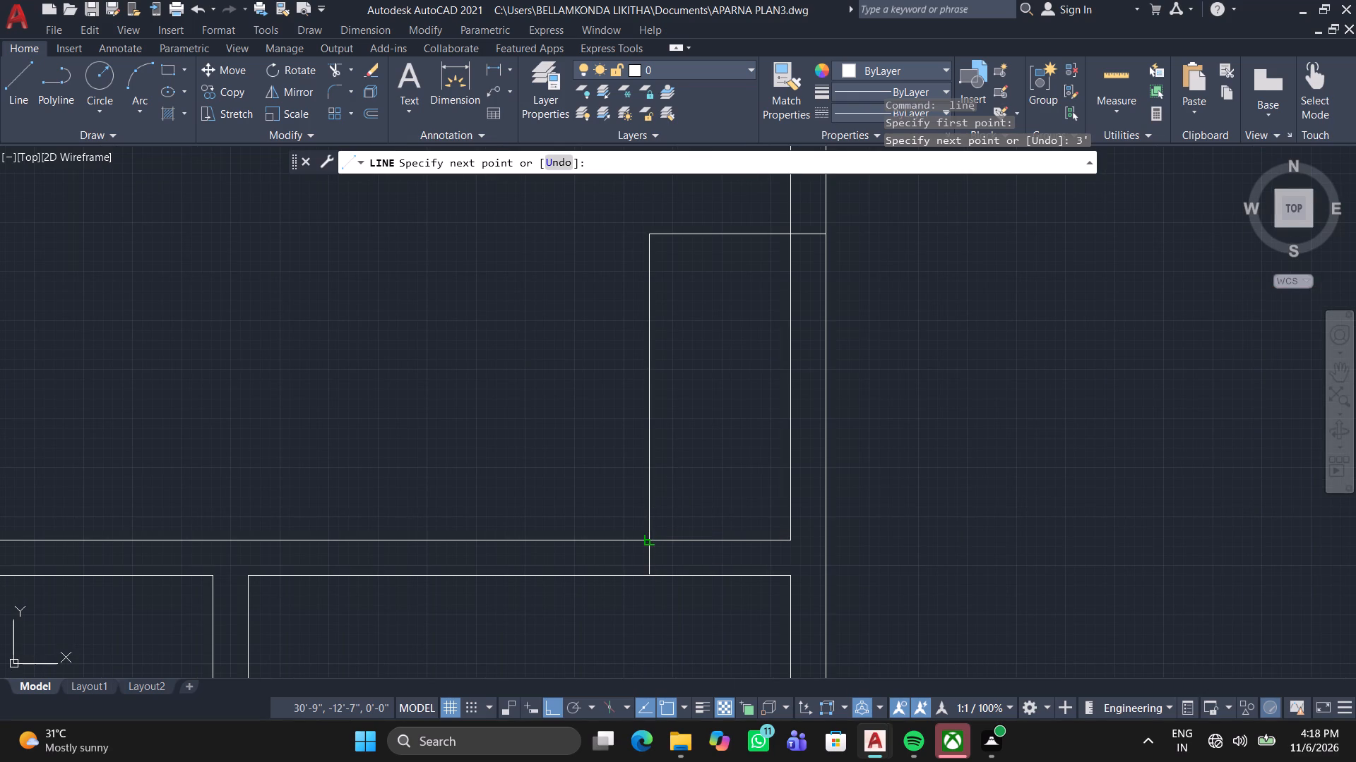
click(654, 538)
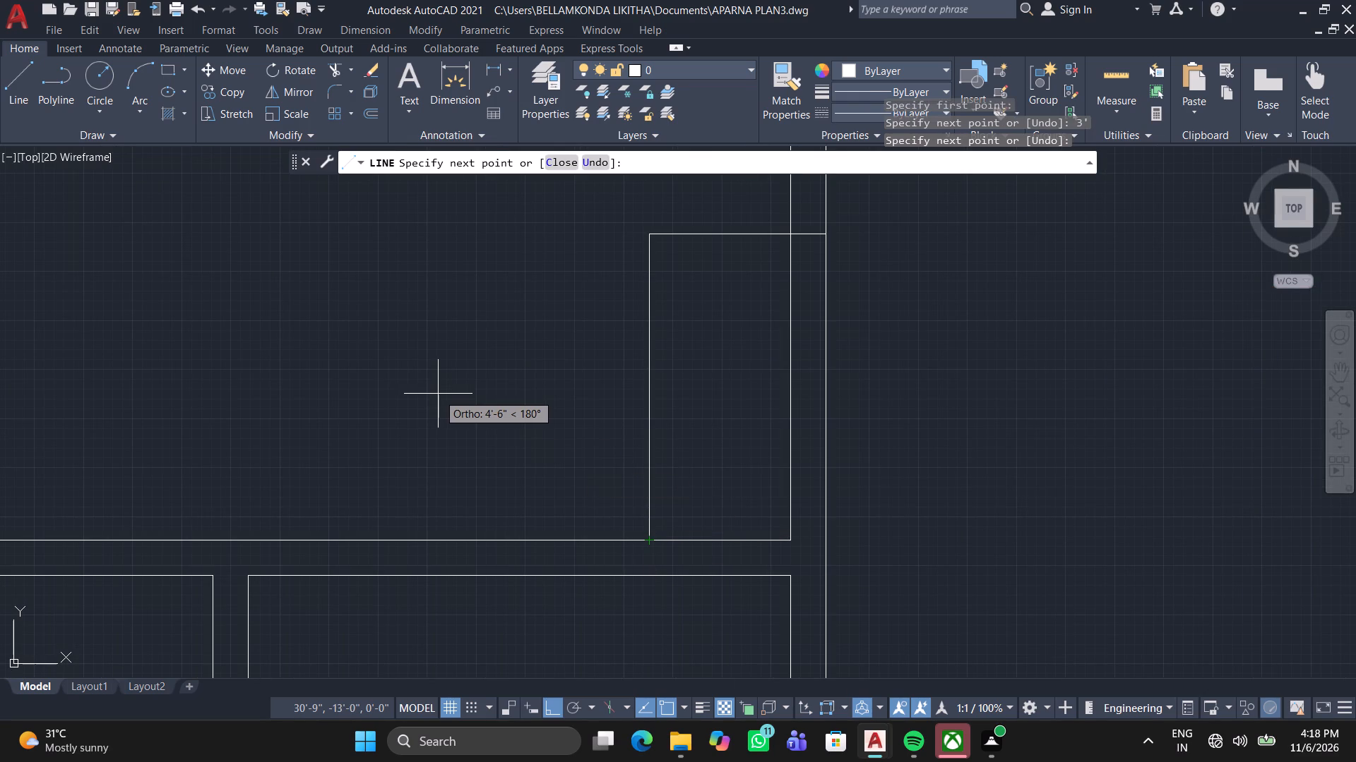
key(Escape)
Draw a rectangle over the 3' wide outline, from the right wall's inner bottom corner to the outline's upper-left corner.
middle_drag(509, 394, 670, 441)
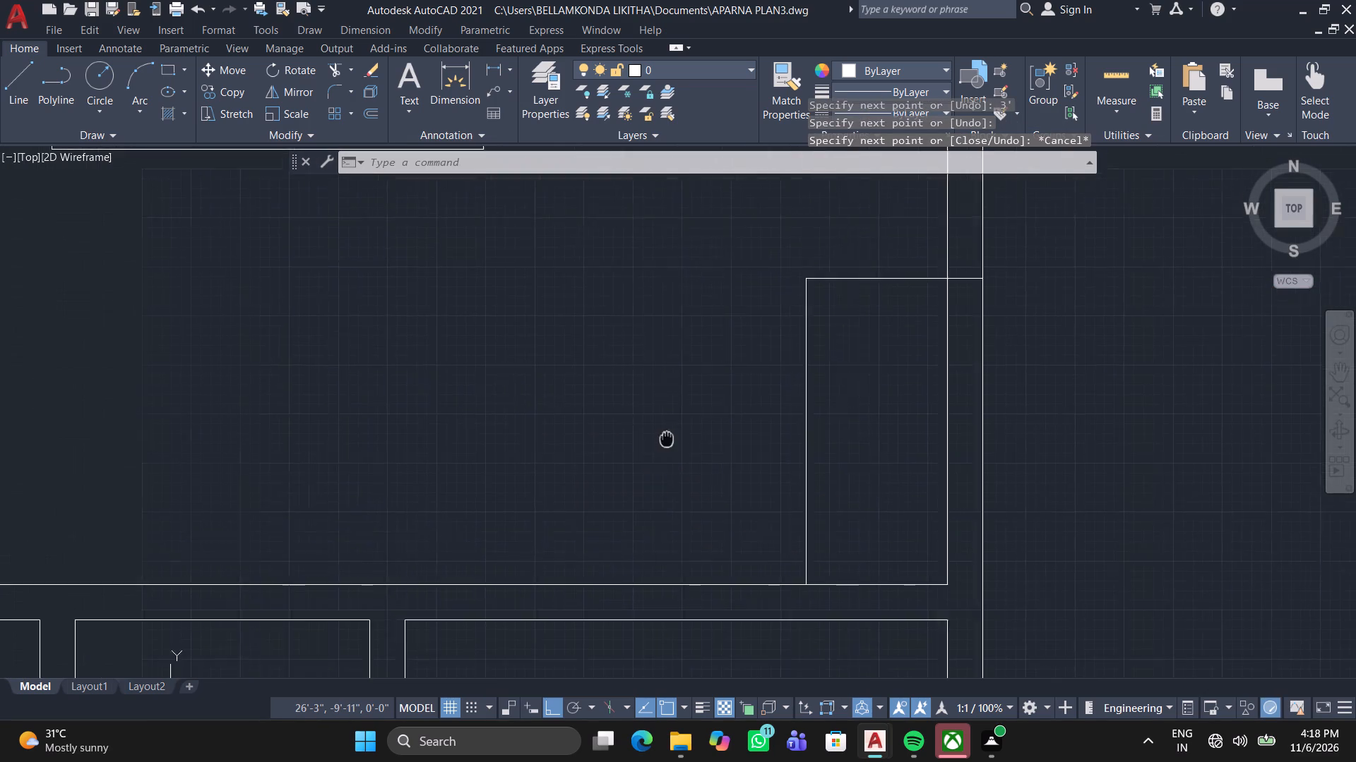
middle_drag(670, 441, 1017, 443)
scroll(1017, 443, down, 1)
middle_drag(1017, 443, 987, 452)
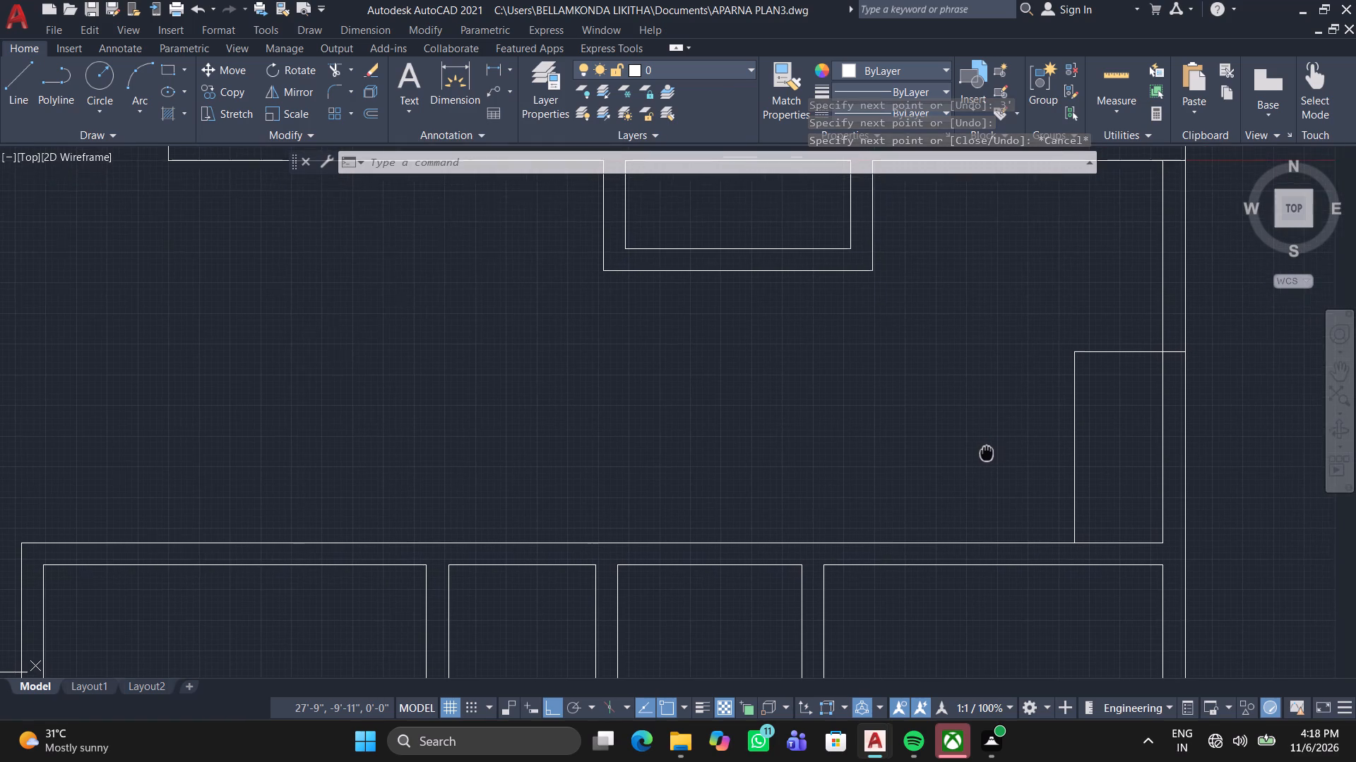
middle_drag(987, 452, 979, 454)
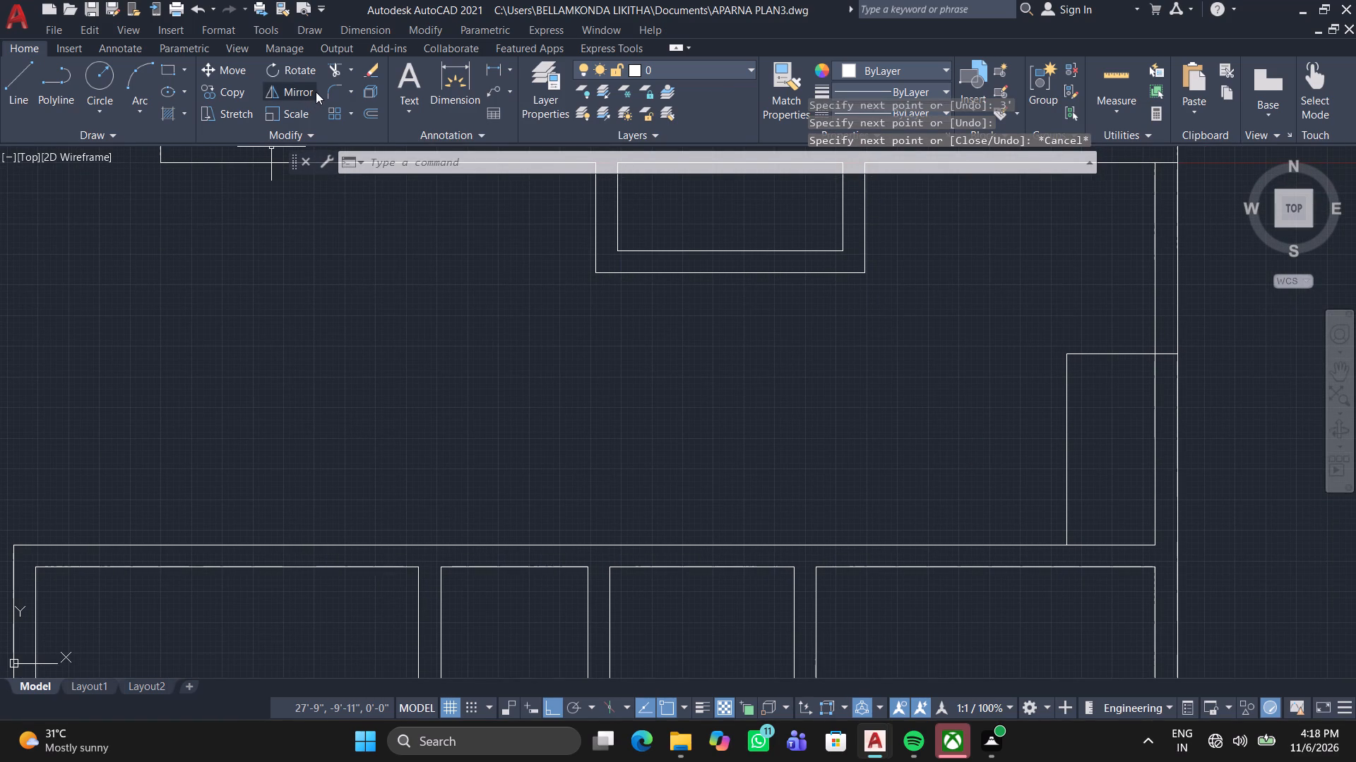
click(172, 65)
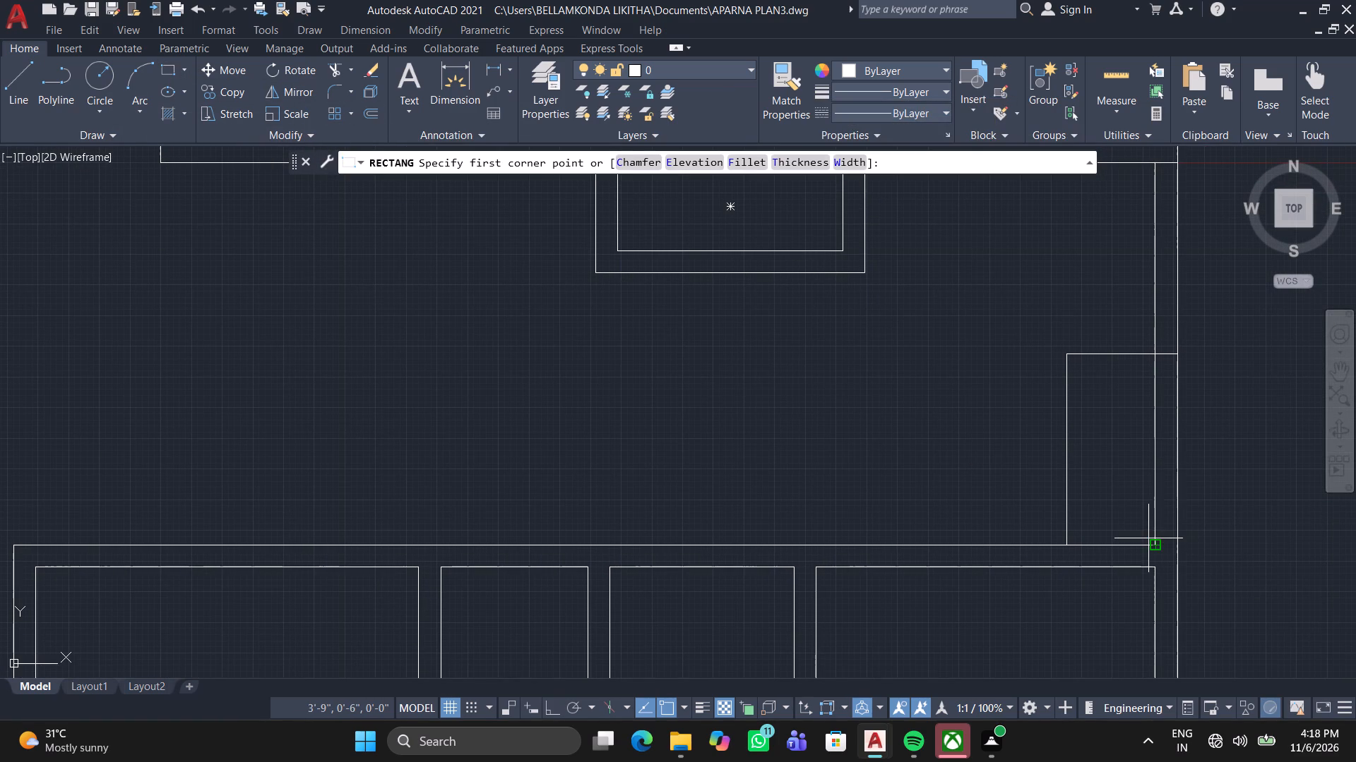
click(1153, 541)
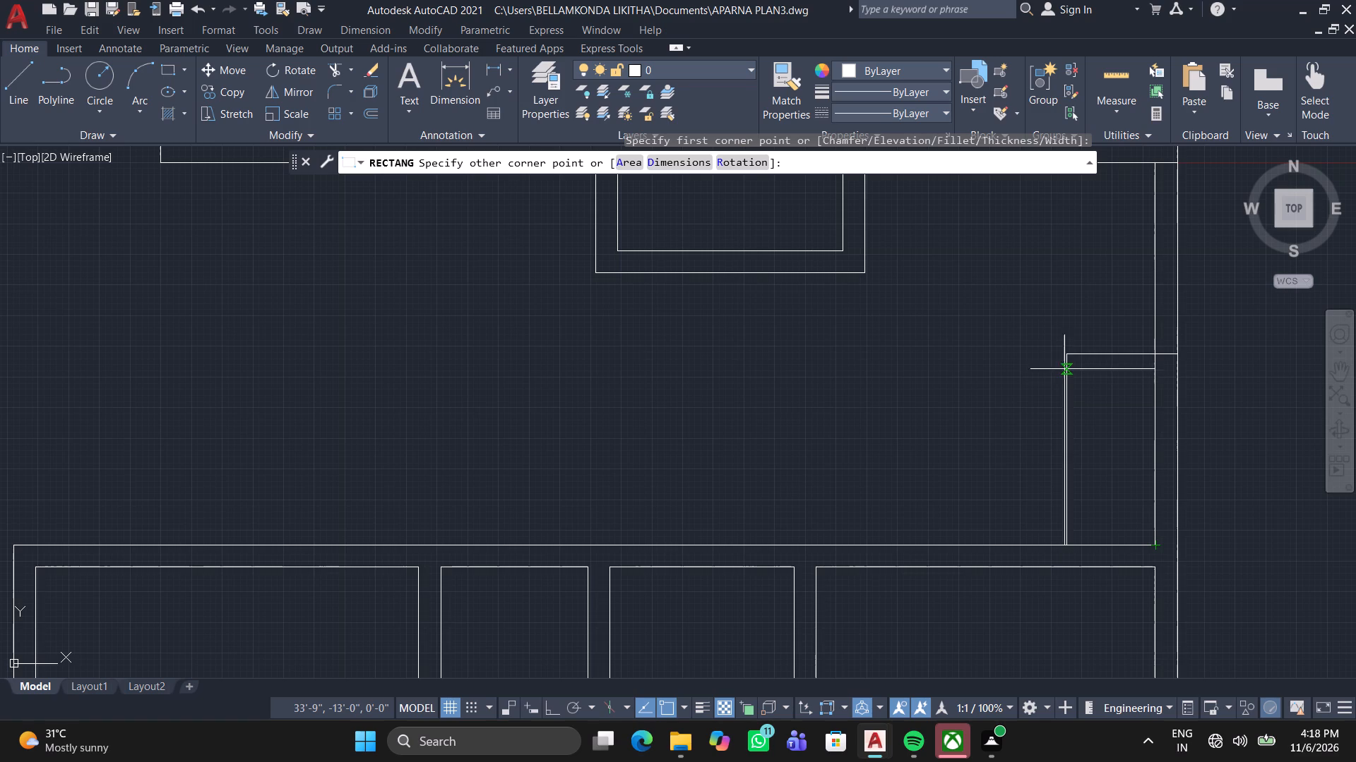
click(1069, 354)
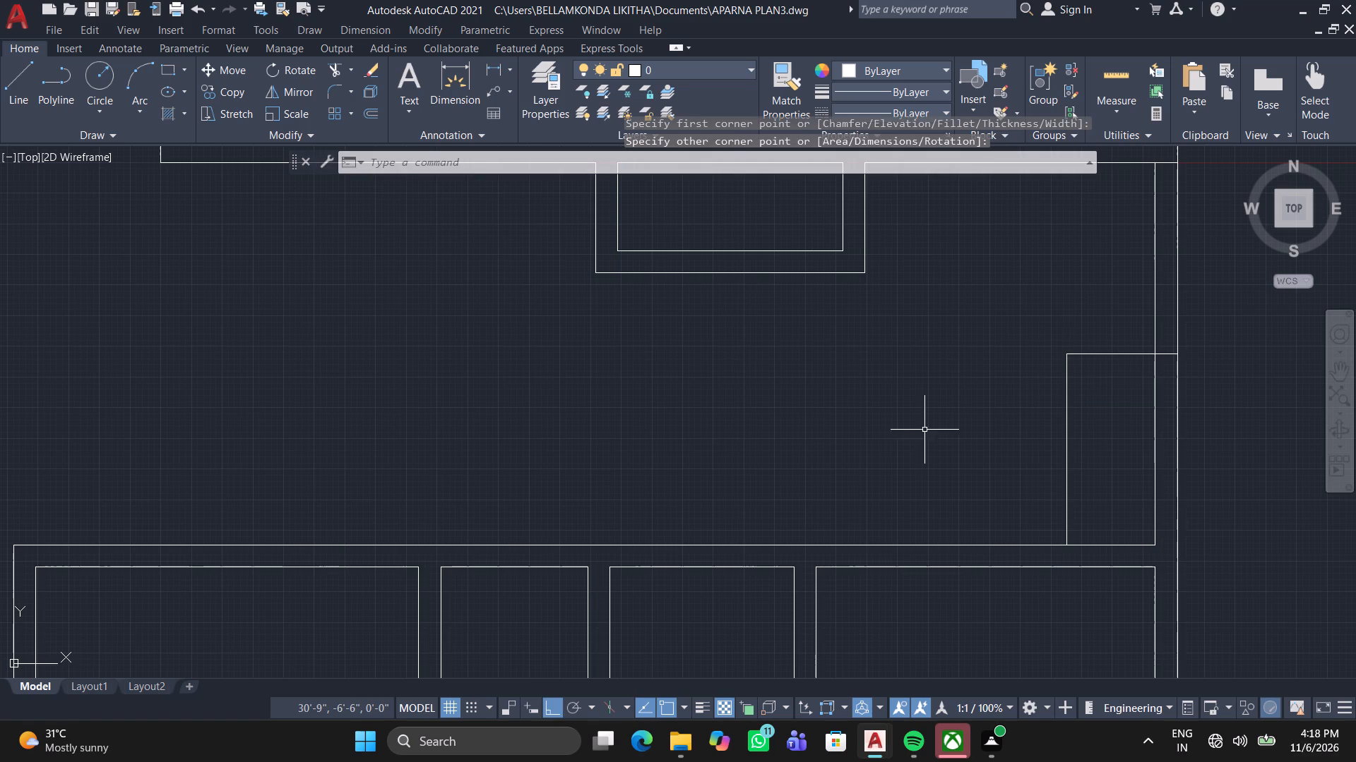
Offset the new rectangle outward by 9" to form its surrounding wall.
click(379, 116)
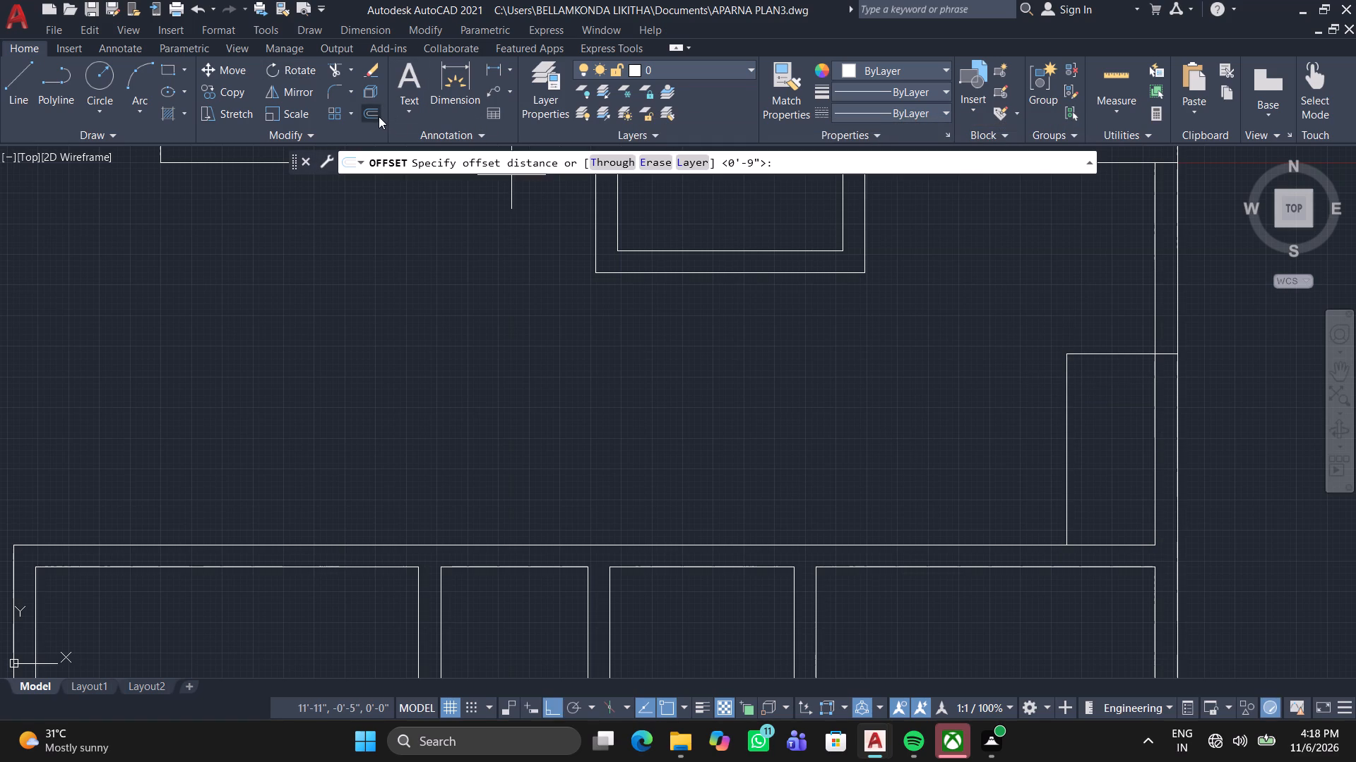
key(space)
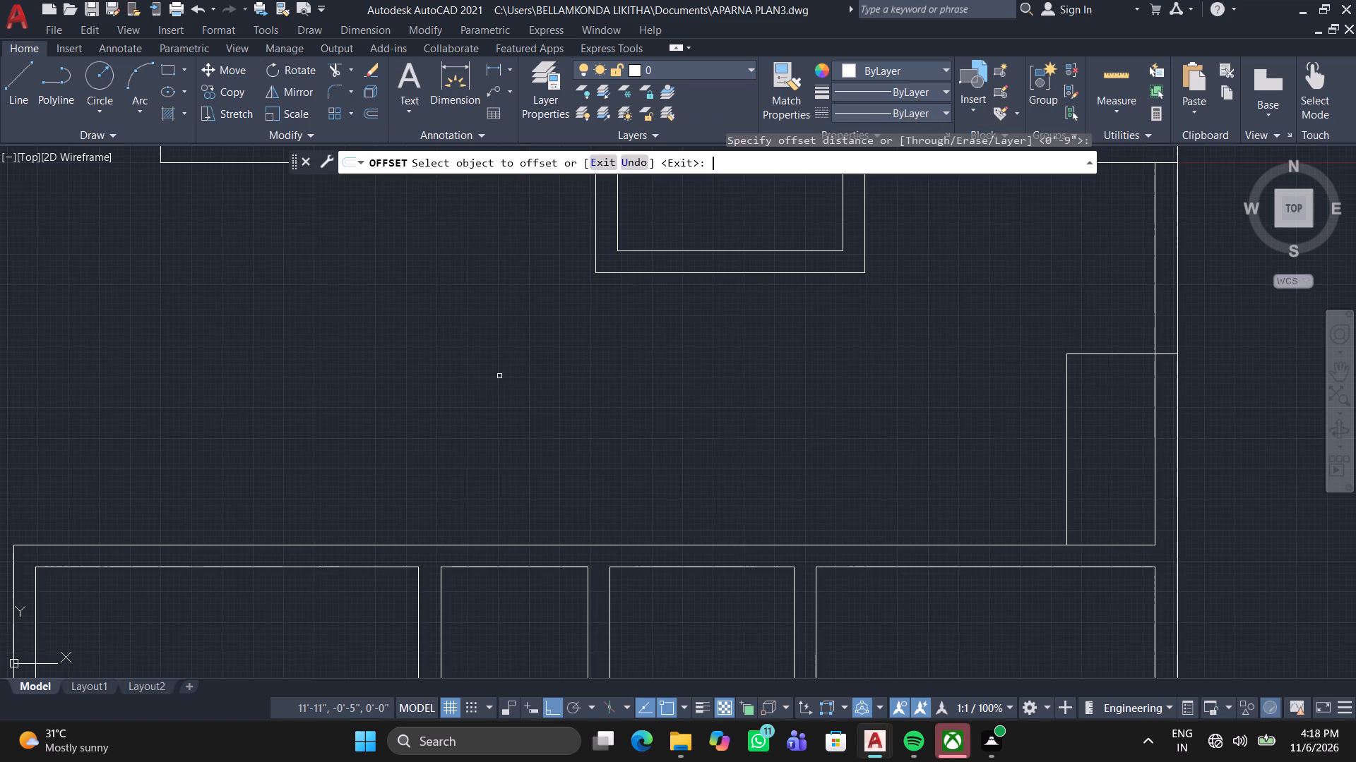
click(1105, 354)
click(923, 300)
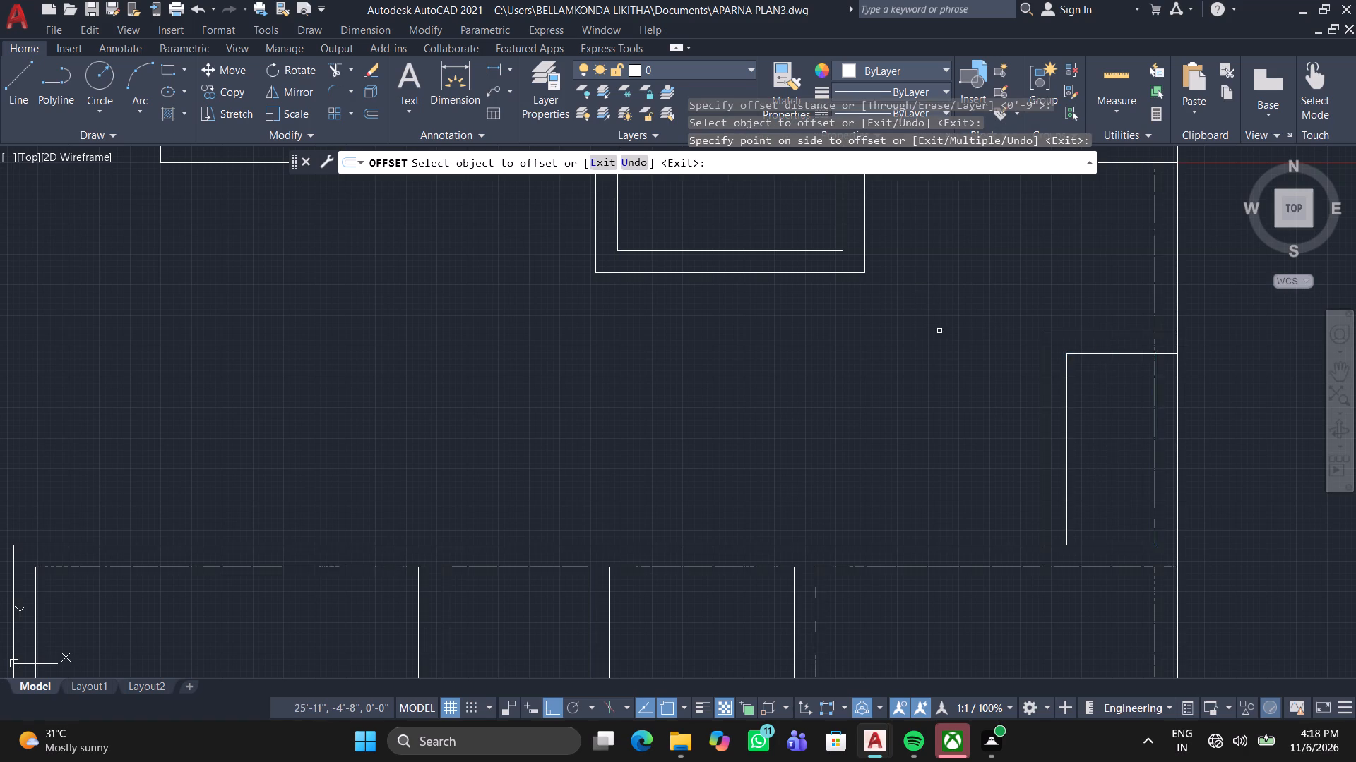
middle_drag(941, 333, 876, 291)
scroll(924, 292, down, 1)
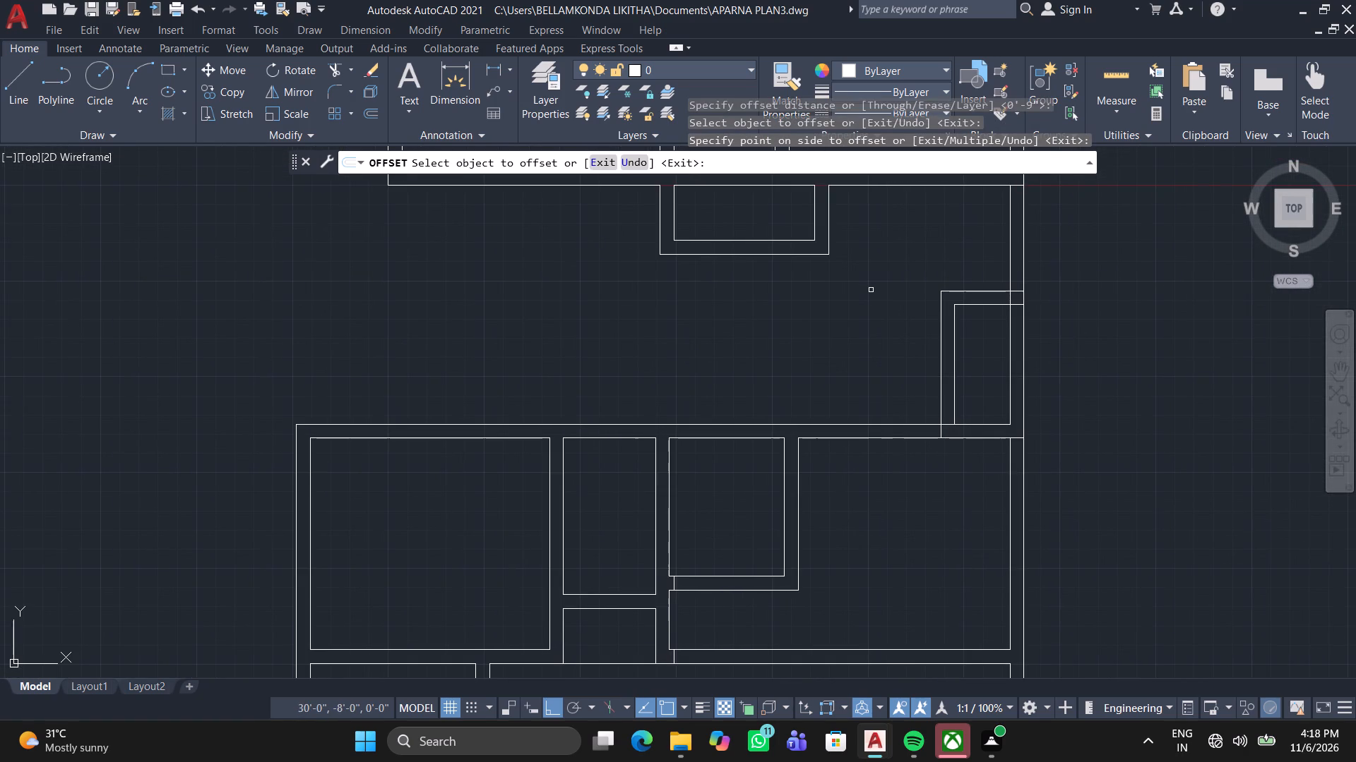
Draw a 3' line straight up from the lower block's top wall, aligned with the third top-row room's right inner edge.
middle_drag(987, 350, 1067, 331)
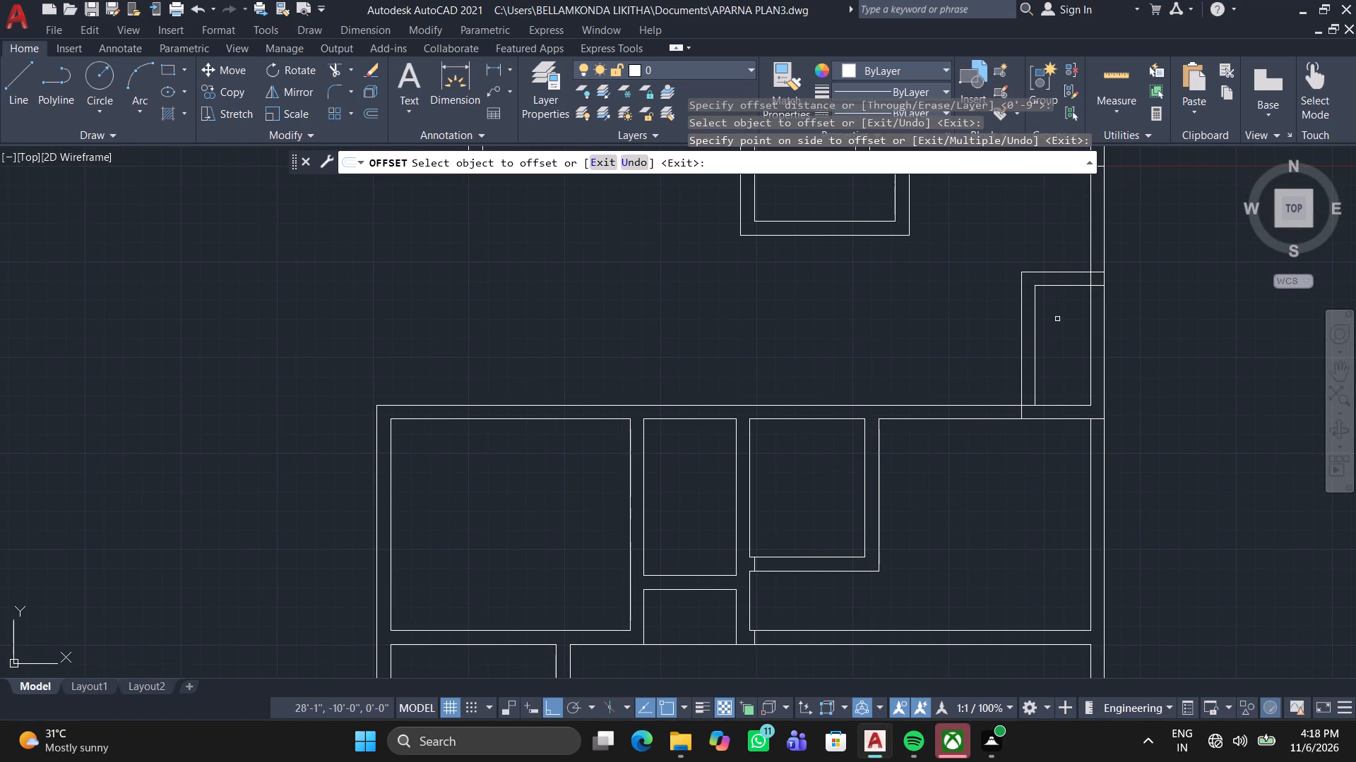
middle_drag(823, 325, 958, 327)
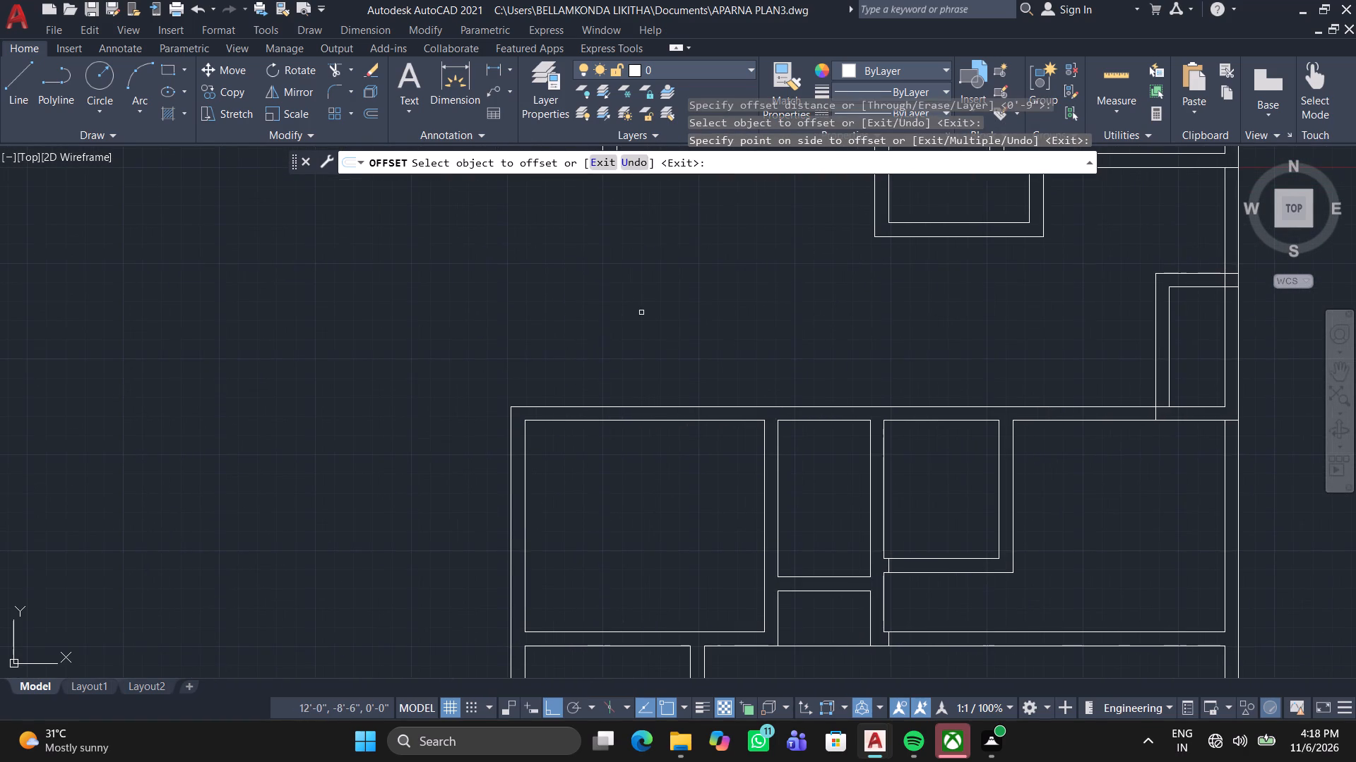
click(30, 110)
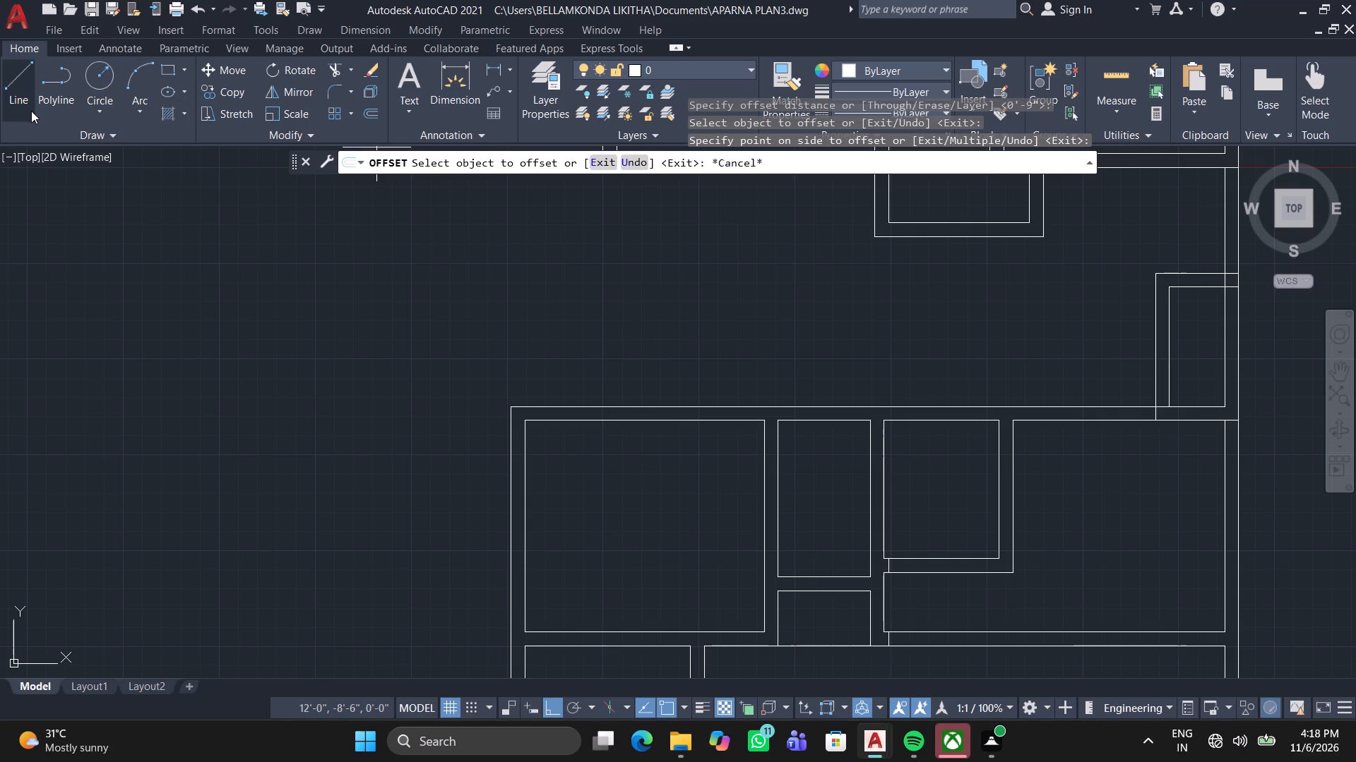
middle_drag(952, 396, 785, 418)
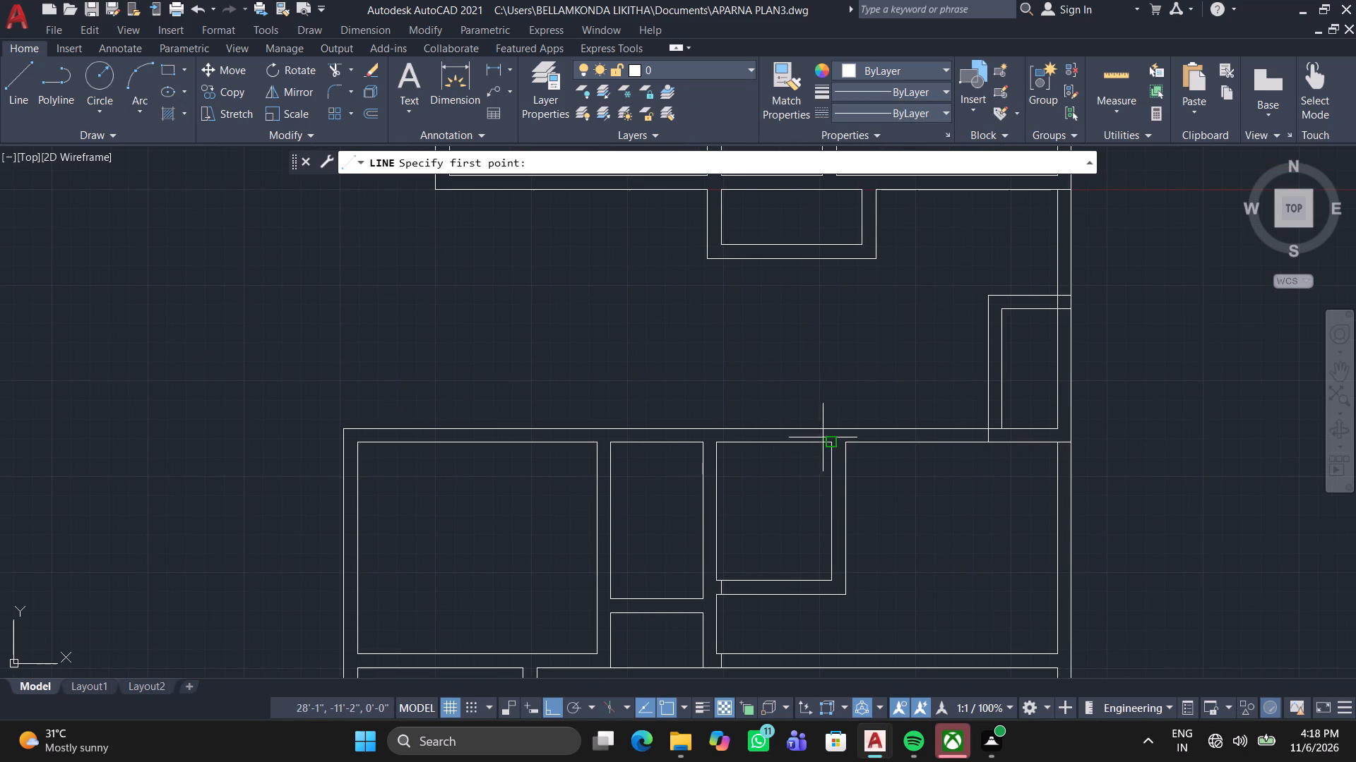
scroll(822, 437, up, 2)
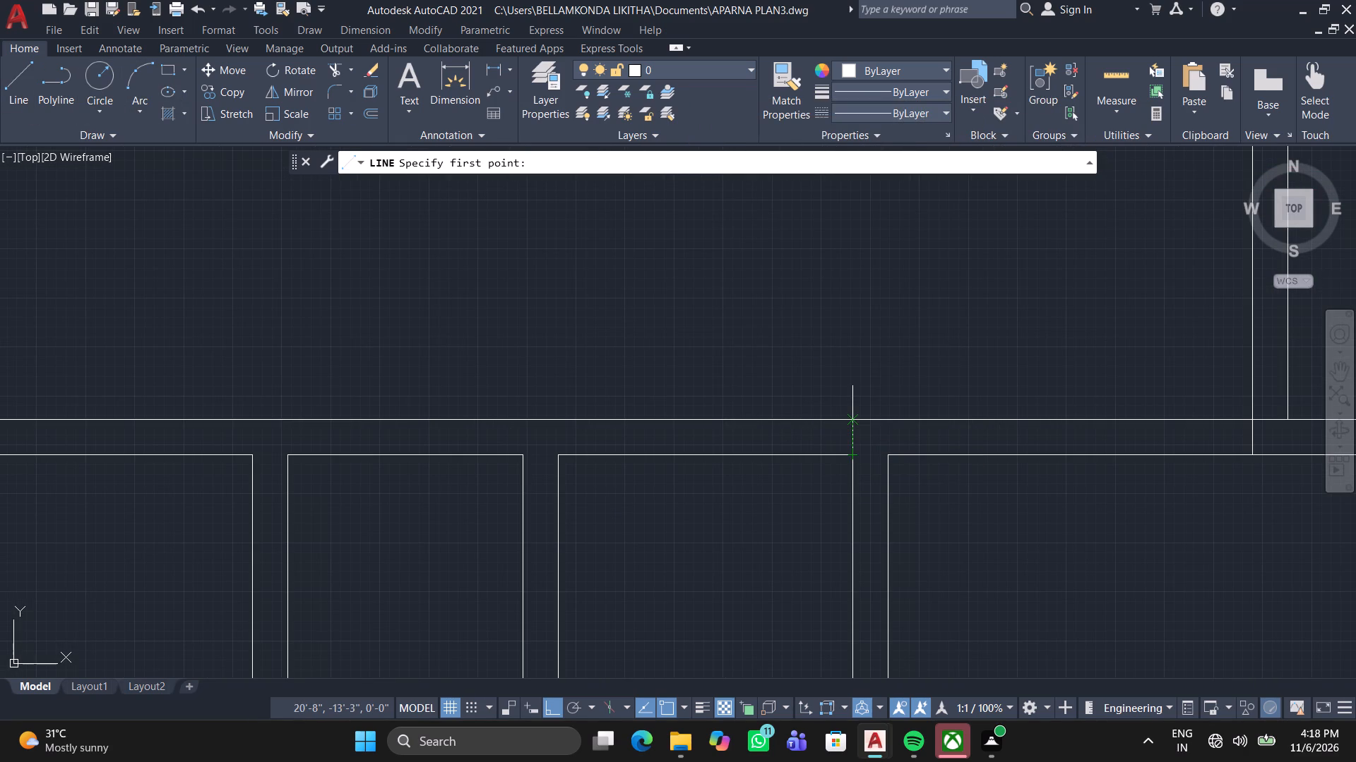
click(854, 421)
middle_drag(872, 261, 897, 344)
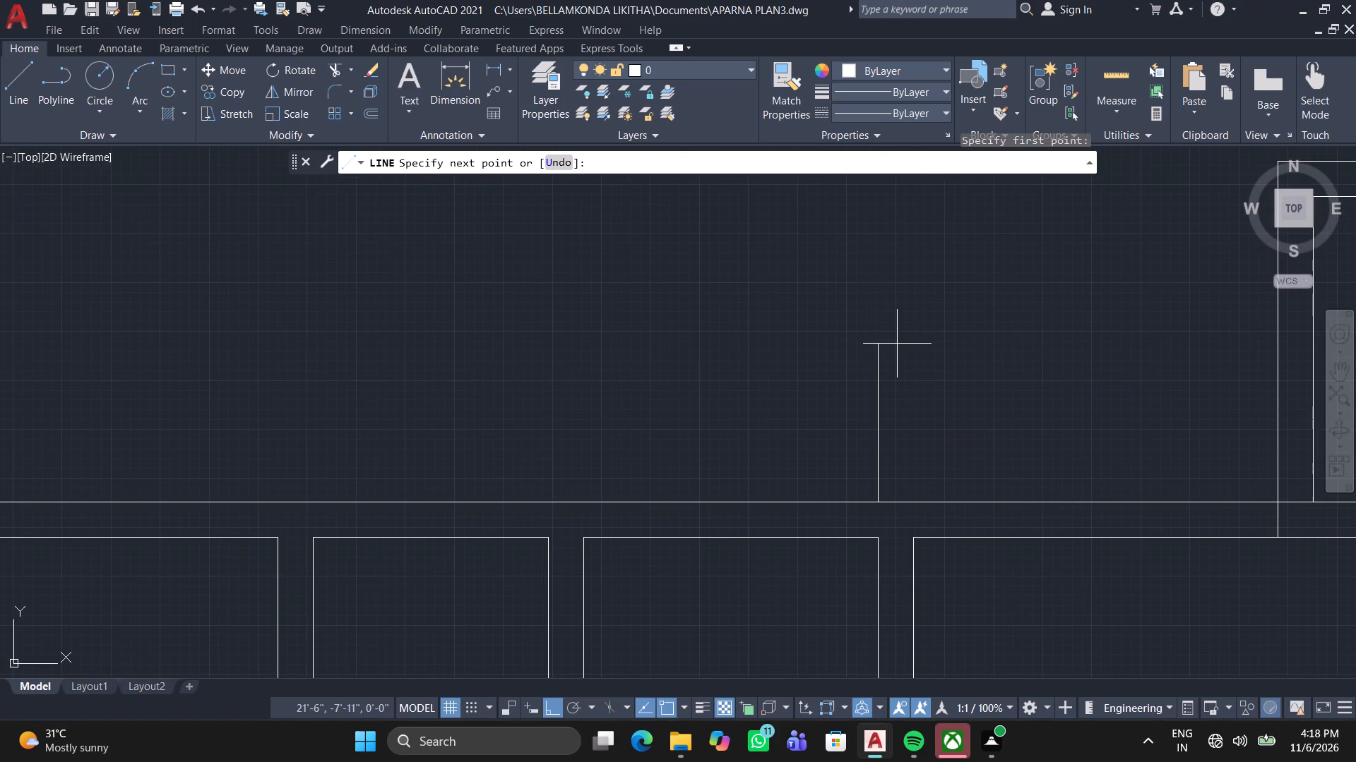
key(3)
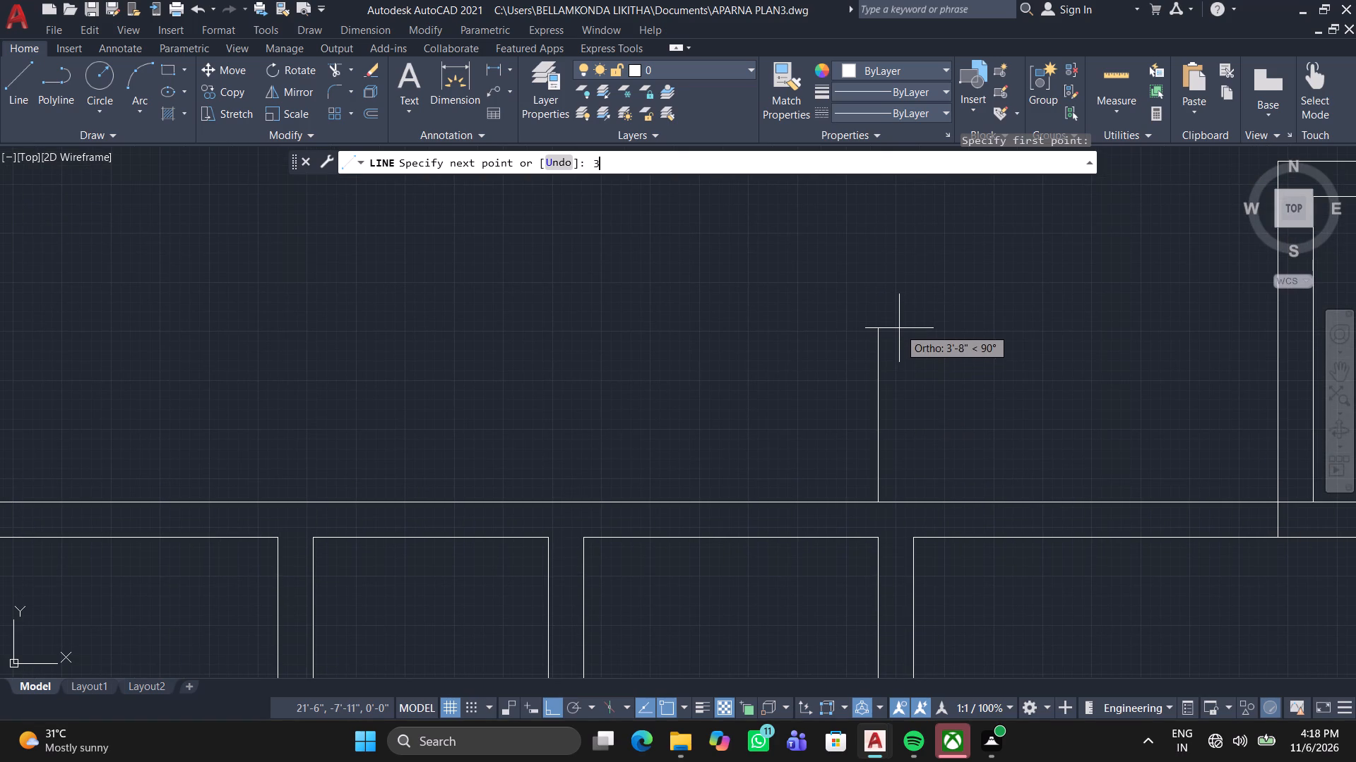
key(apostrophe)
key(Return)
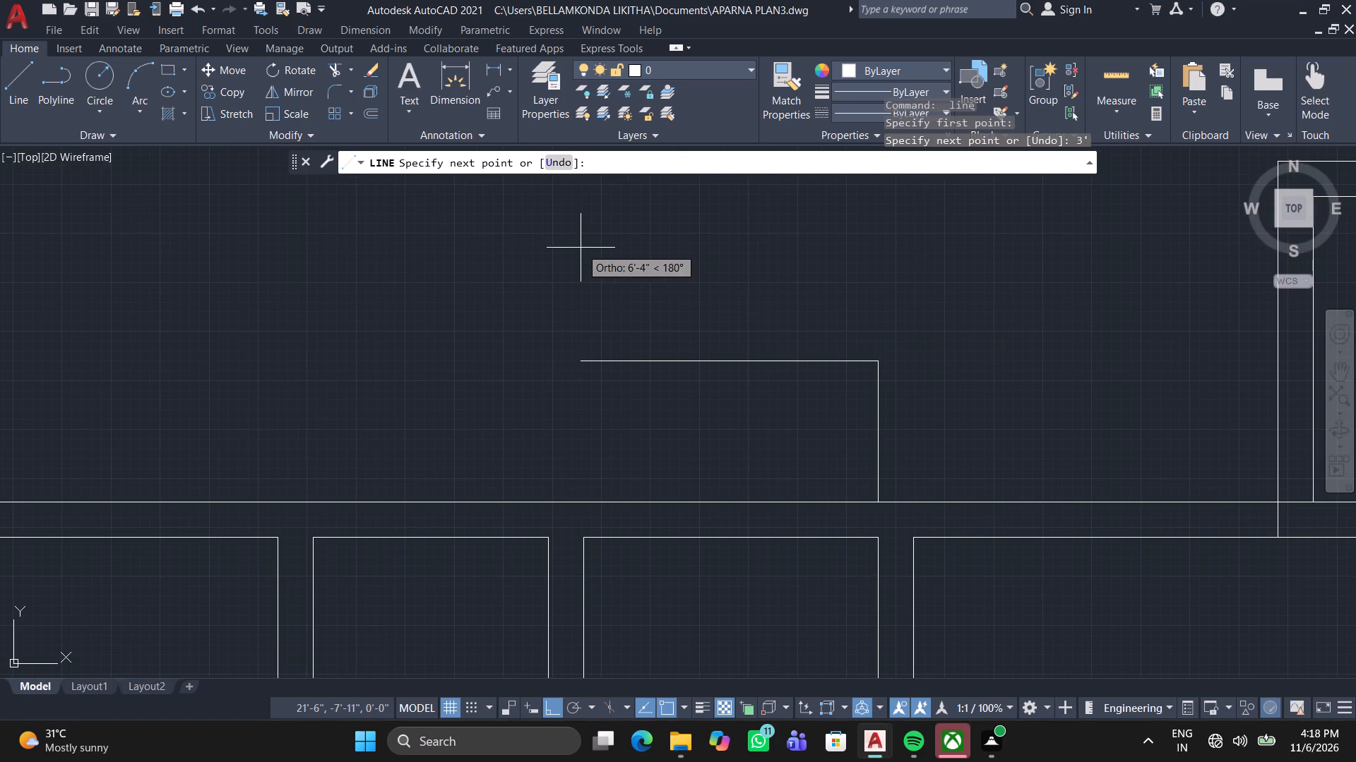
key(Escape)
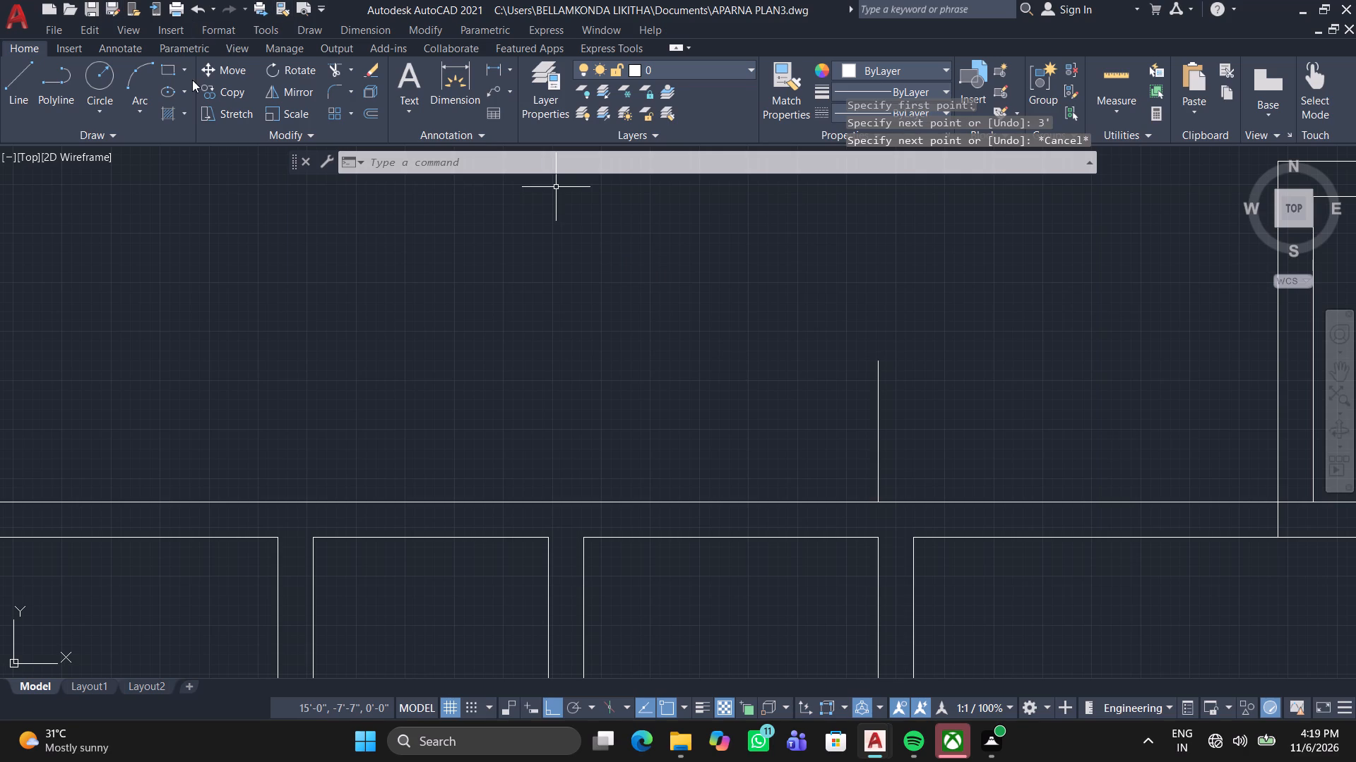
Draw a rectangle on the lower block's top wall, from above the second room's left inner edge to the 3' line's upper end.
click(162, 71)
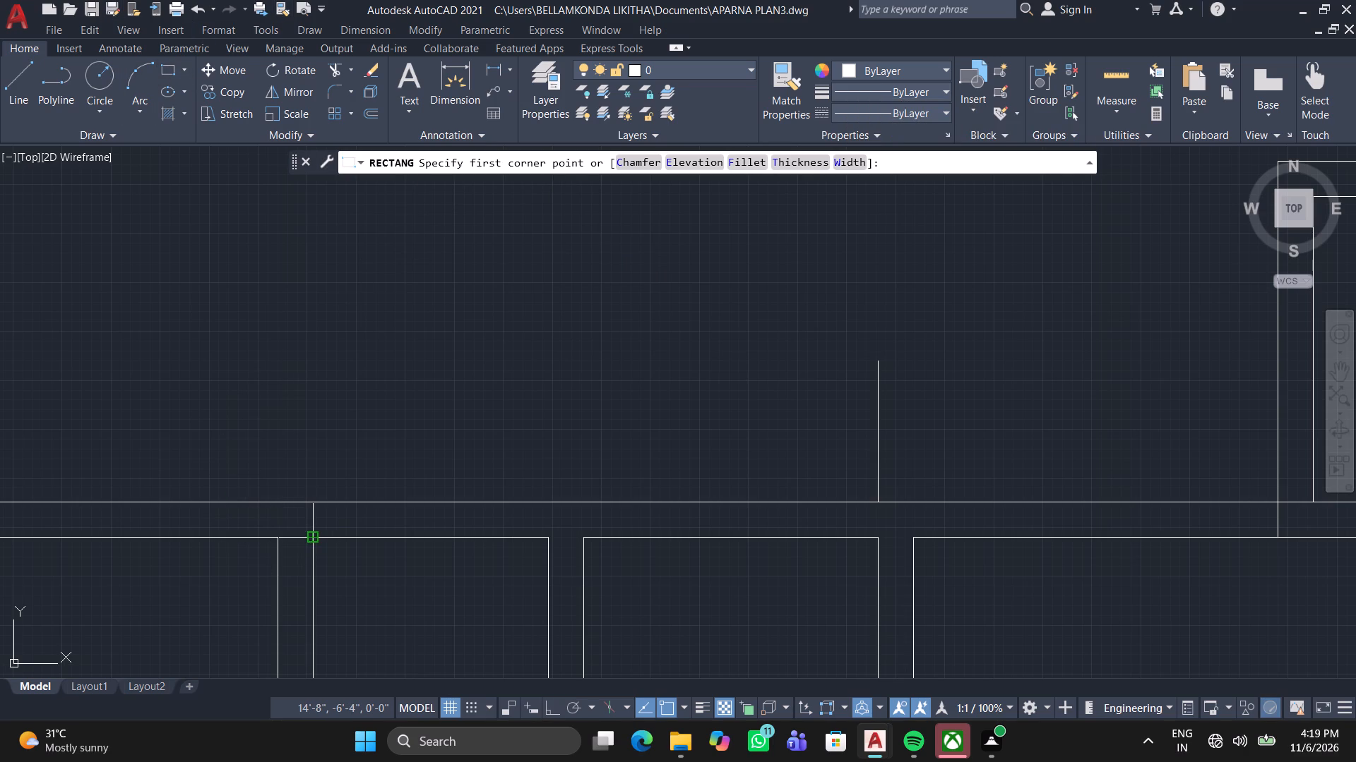
click(309, 506)
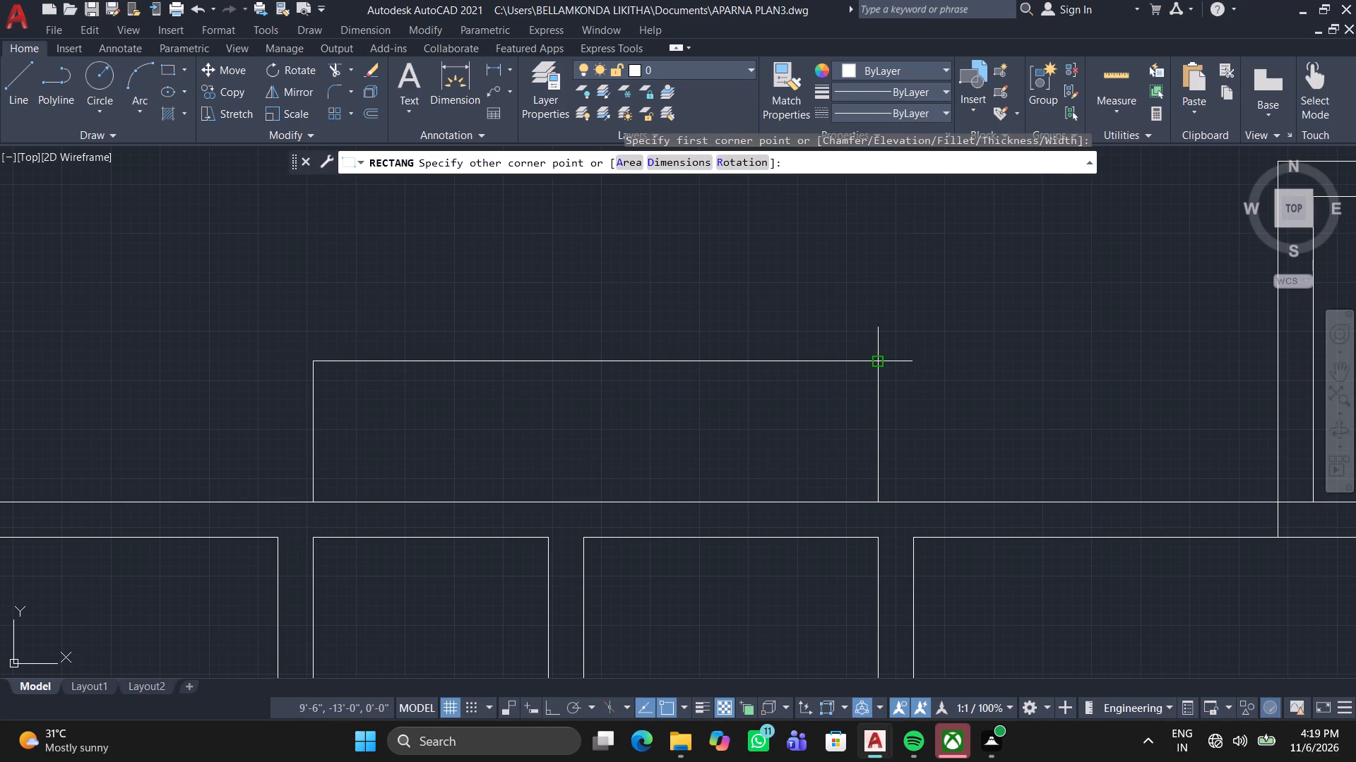
click(875, 364)
middle_drag(542, 361, 680, 373)
scroll(542, 361, down, 1)
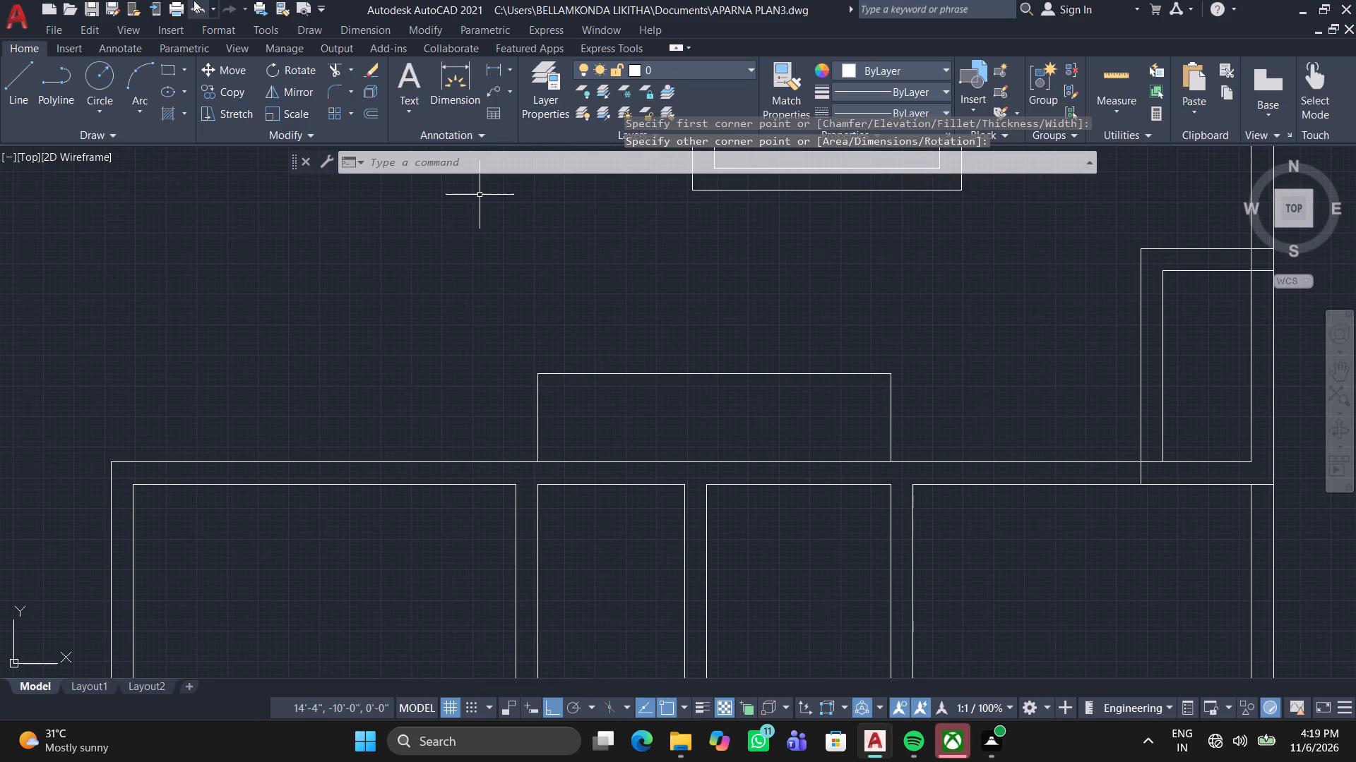
Offset the new rectangle outward by 9" to form its surrounding wall.
click(367, 114)
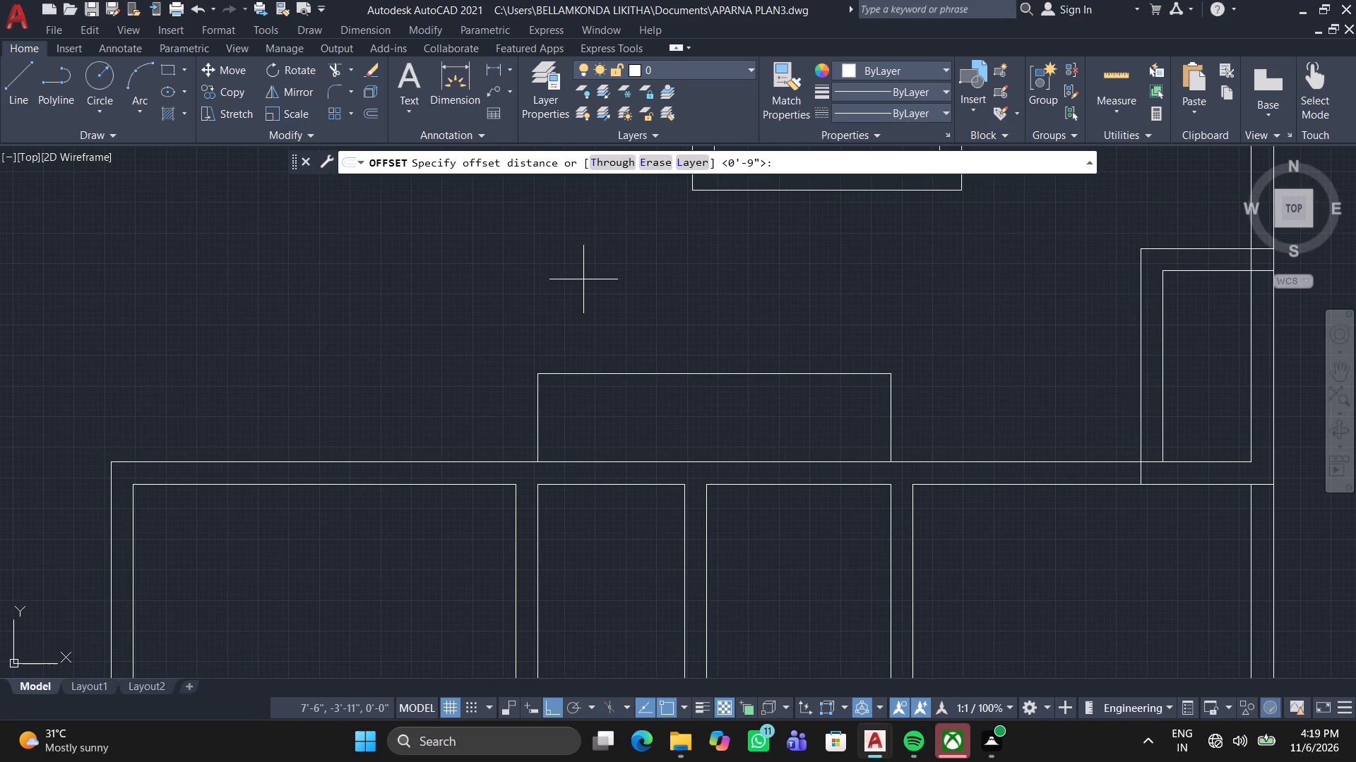
key(space)
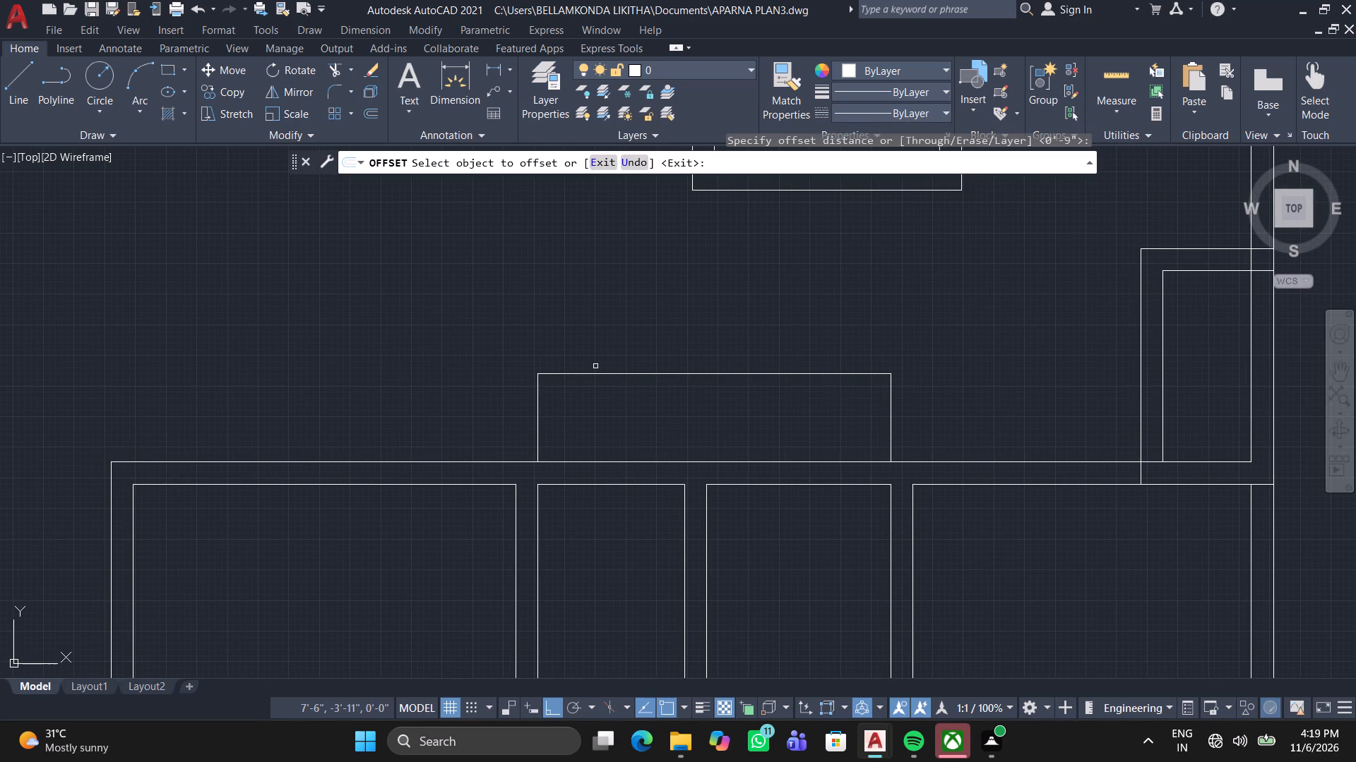
click(595, 371)
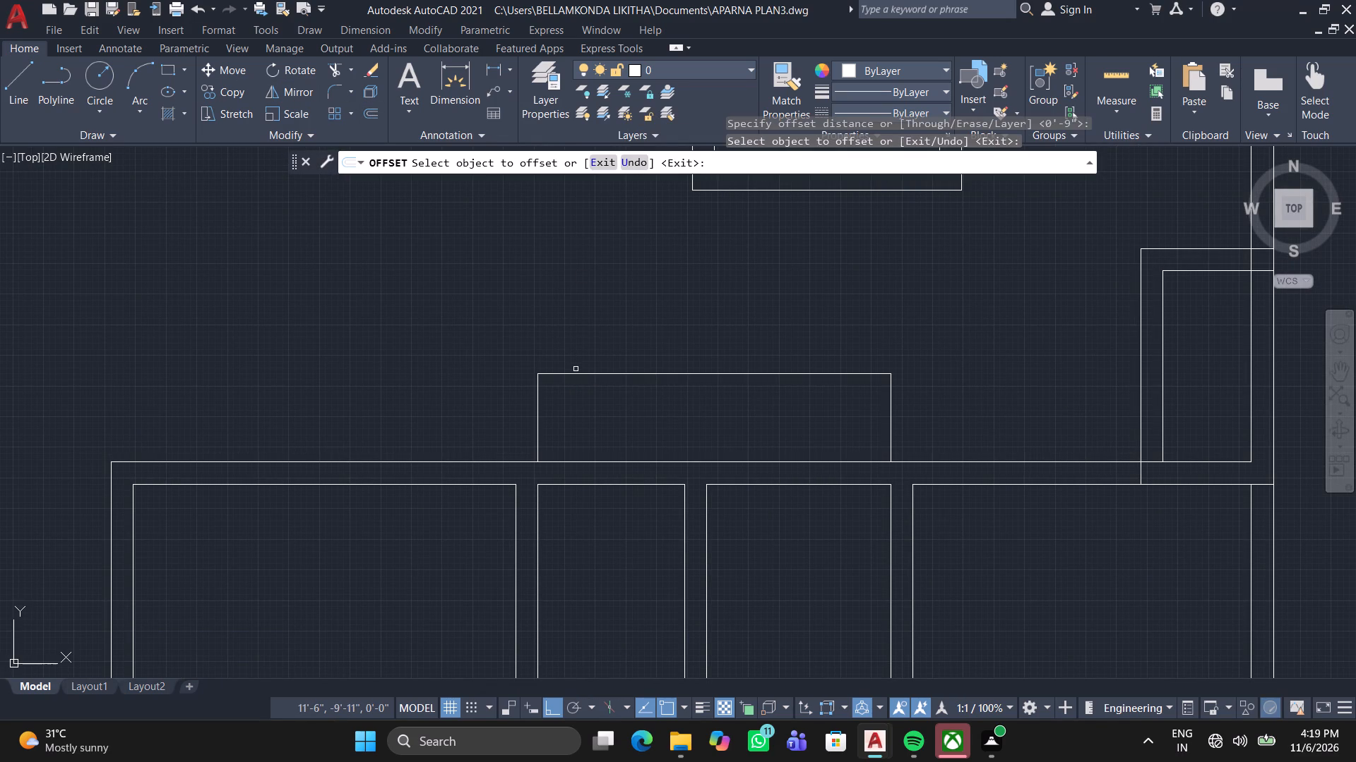
click(572, 373)
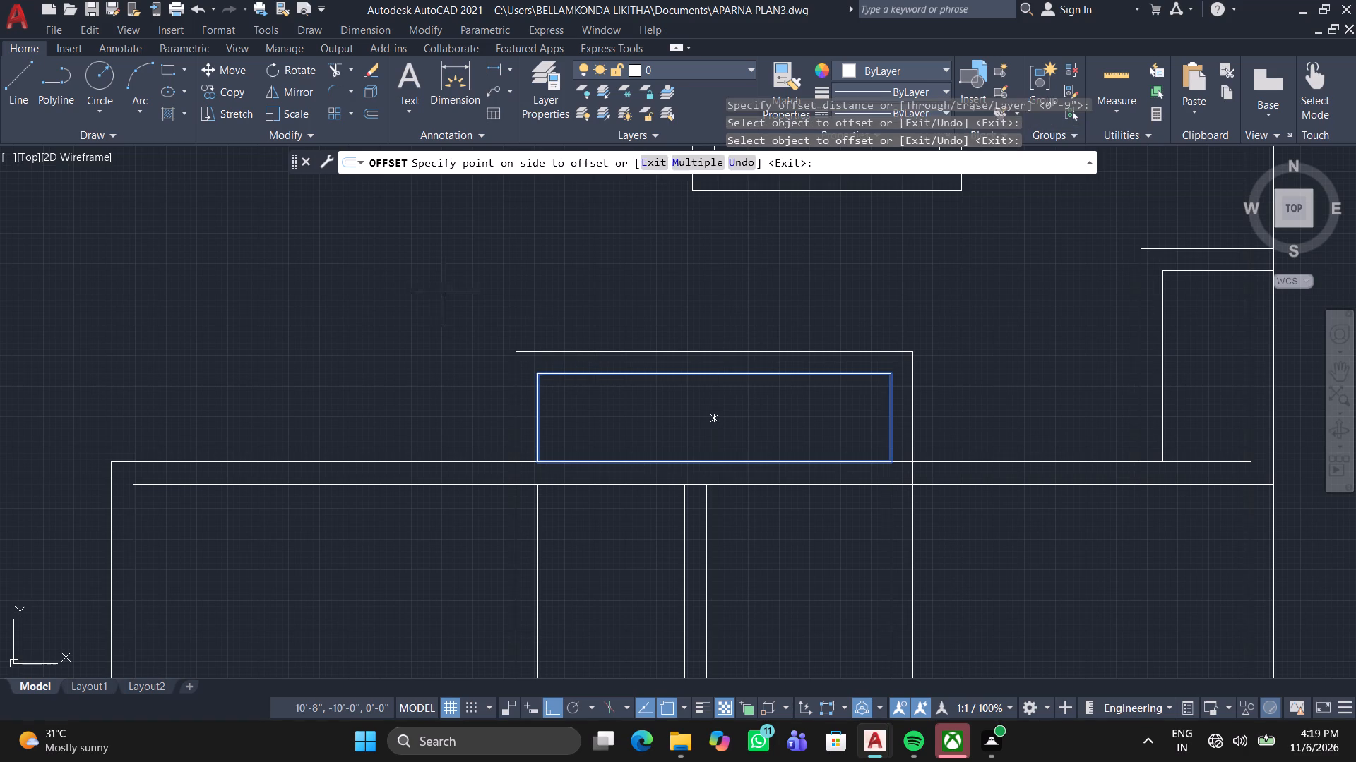
click(440, 289)
Examine the lower block's room layout from the new enclosure down to the bottom outer wall.
middle_drag(605, 315, 662, 279)
scroll(662, 280, down, 1)
middle_drag(905, 361, 905, 365)
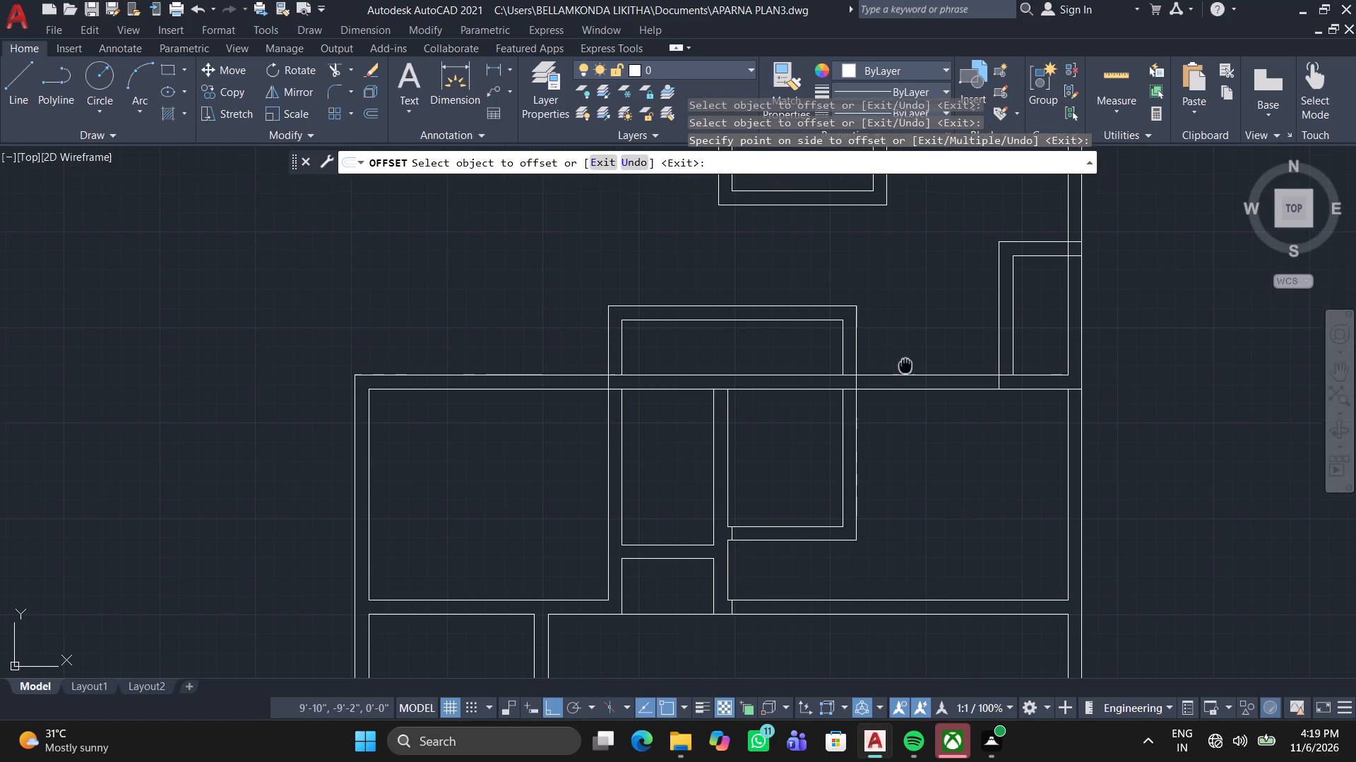
middle_drag(905, 365, 898, 409)
scroll(903, 391, down, 1)
middle_drag(858, 473, 881, 411)
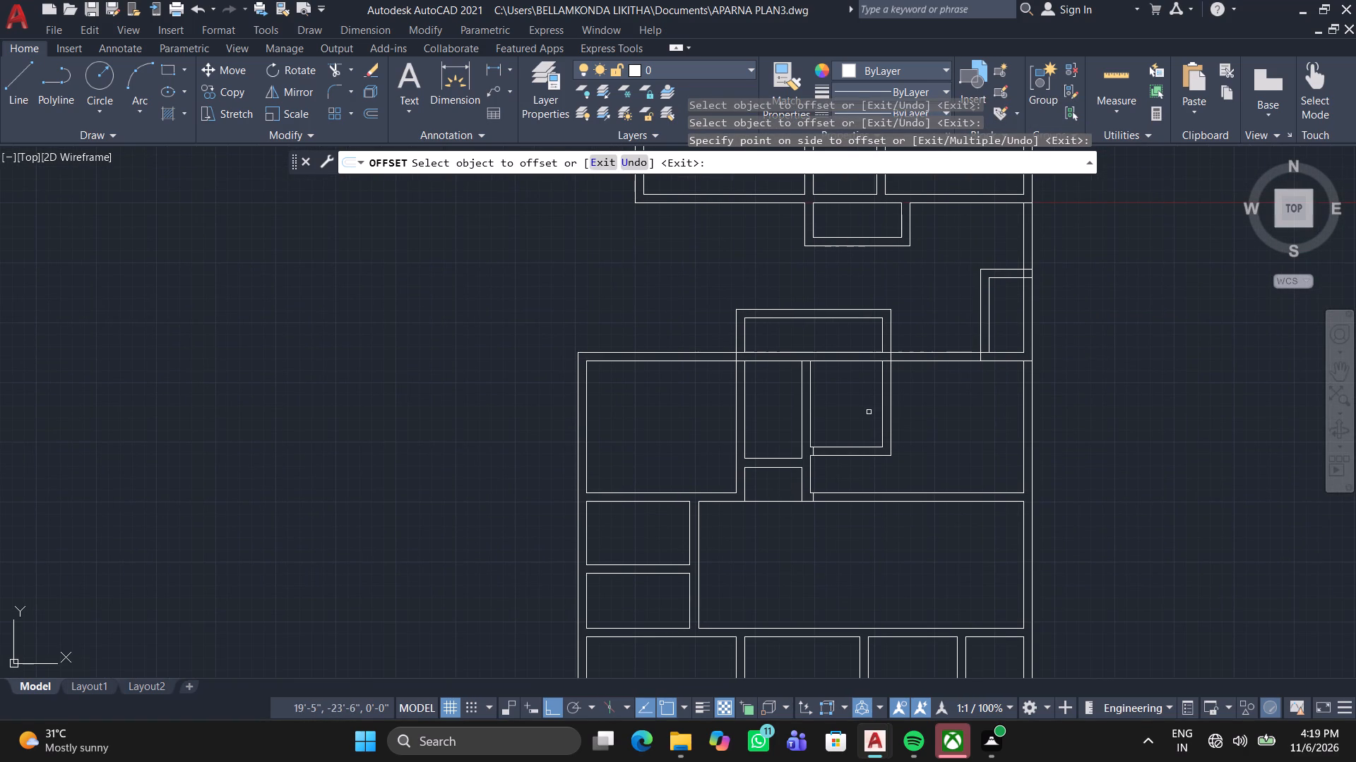
middle_drag(878, 445, 869, 338)
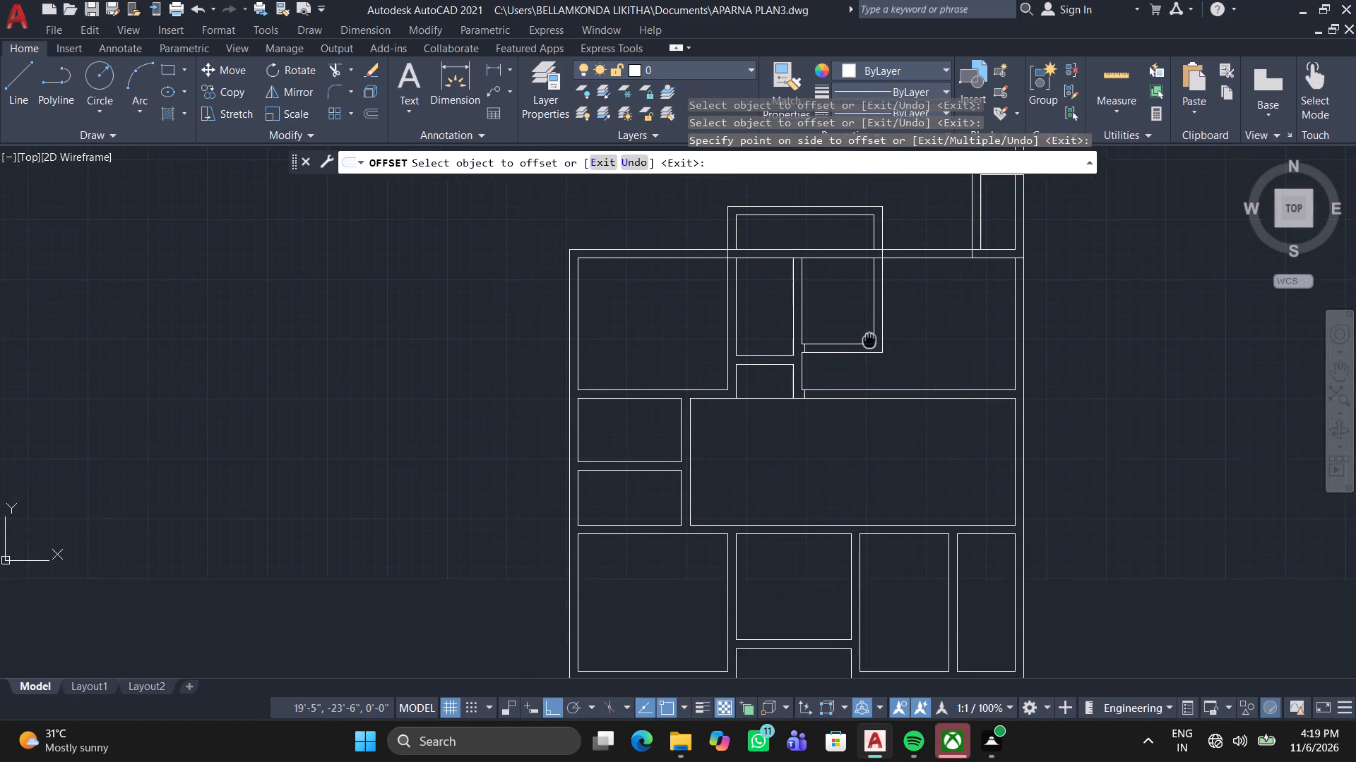
middle_drag(869, 338, 869, 329)
middle_click(869, 329)
middle_drag(871, 441, 838, 297)
middle_drag(792, 321, 792, 322)
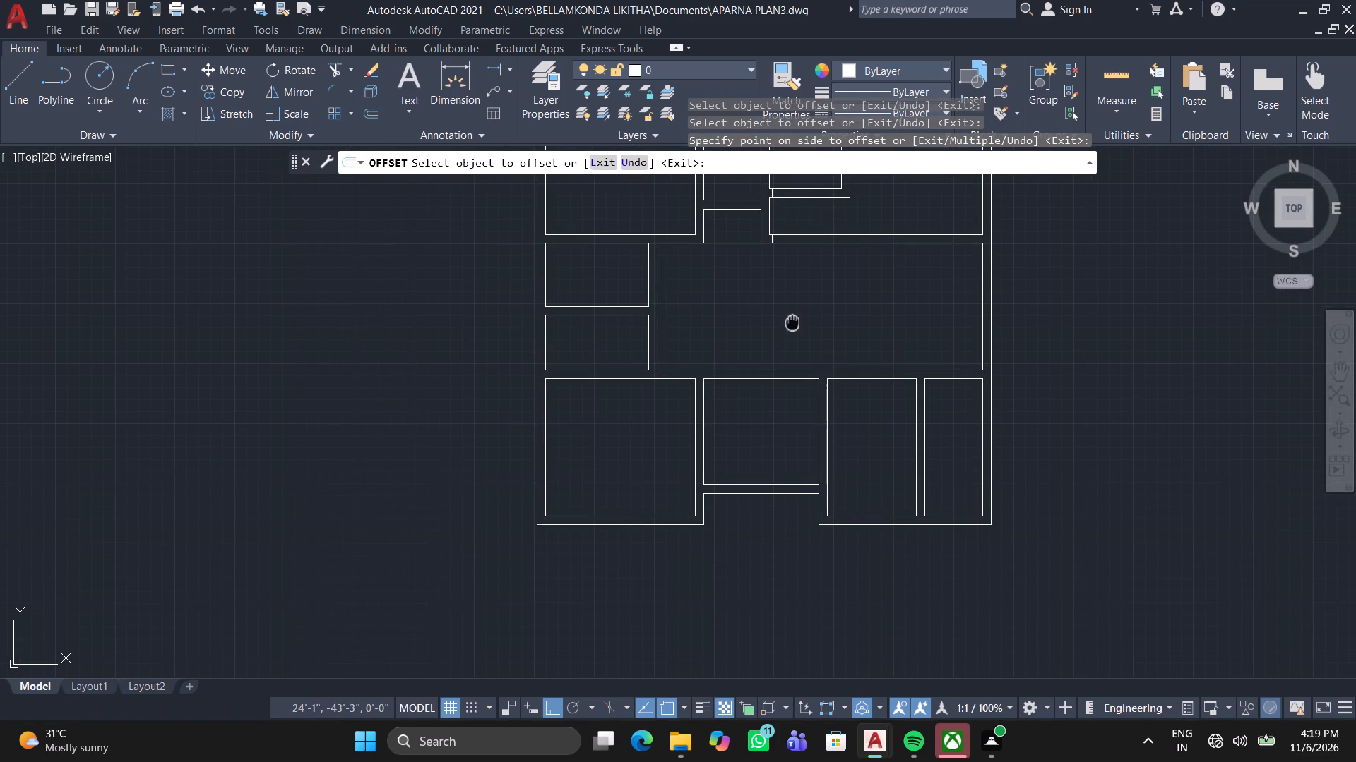
middle_drag(792, 322, 802, 474)
scroll(804, 368, up, 4)
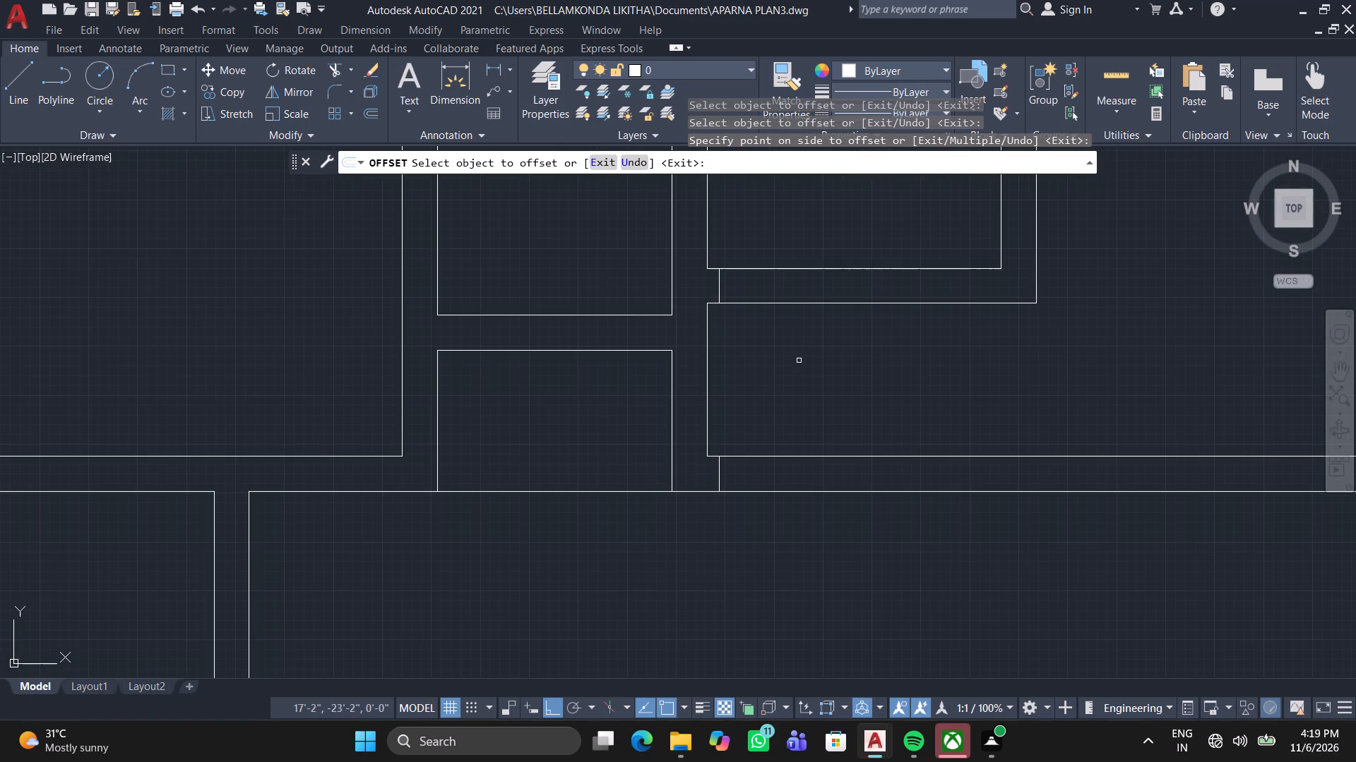
middle_drag(802, 386, 808, 498)
scroll(808, 498, down, 2)
middle_drag(811, 378, 813, 476)
scroll(811, 381, down, 1)
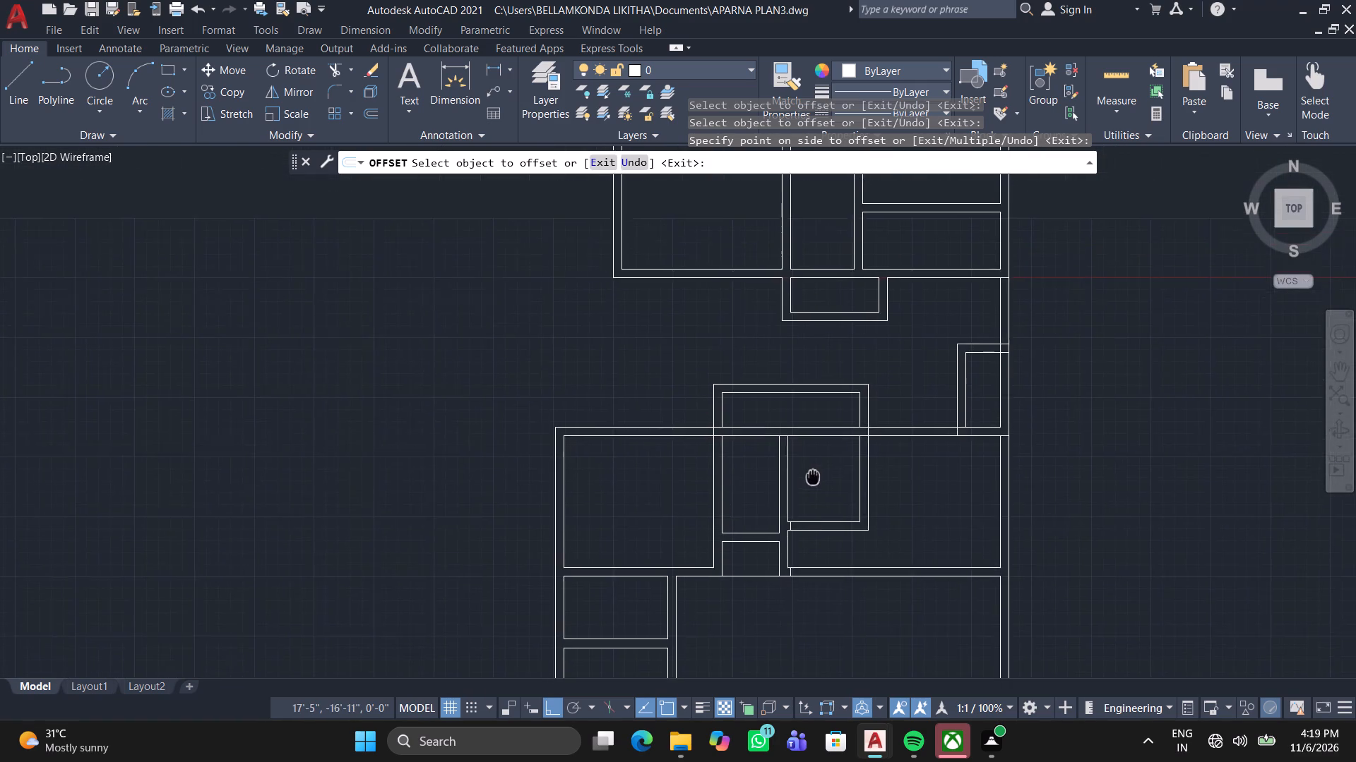
middle_drag(813, 476, 895, 310)
middle_drag(832, 441, 915, 253)
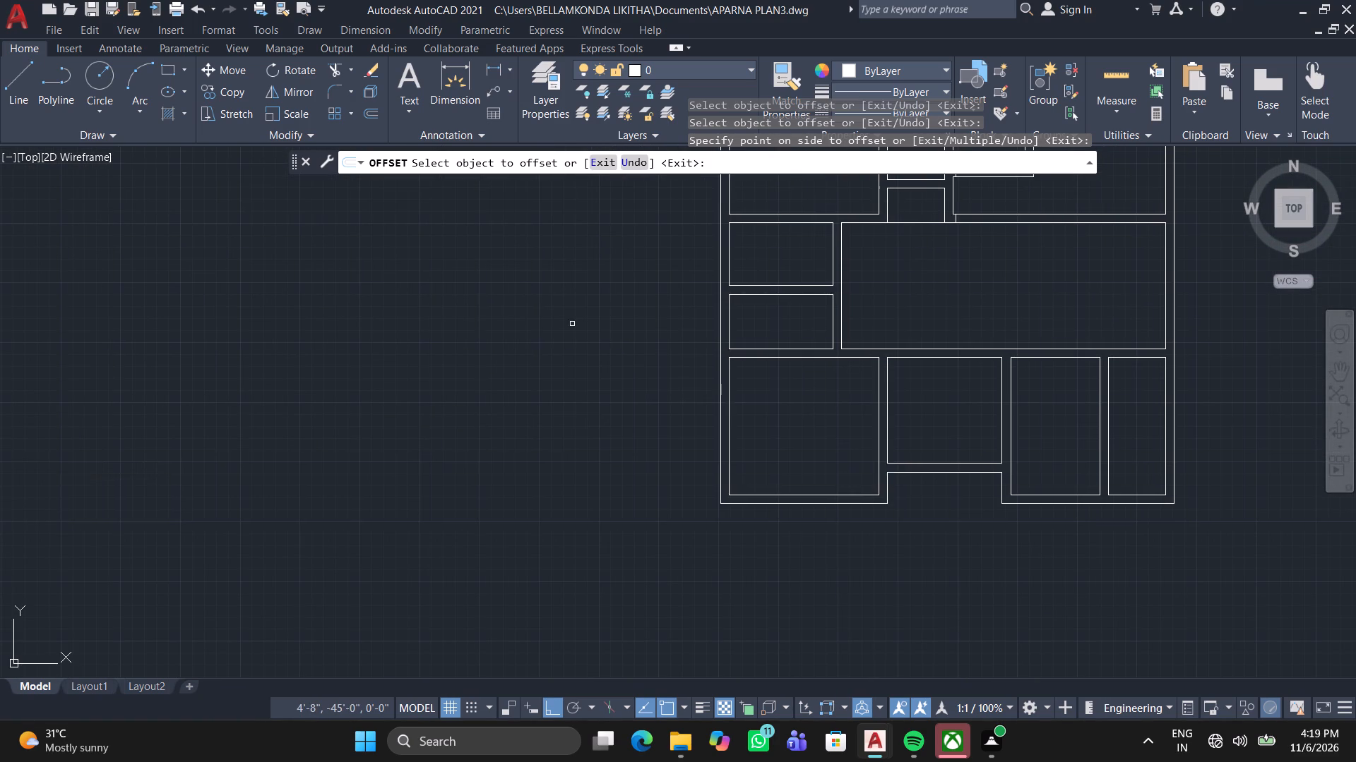
middle_drag(747, 355, 784, 354)
middle_click(785, 354)
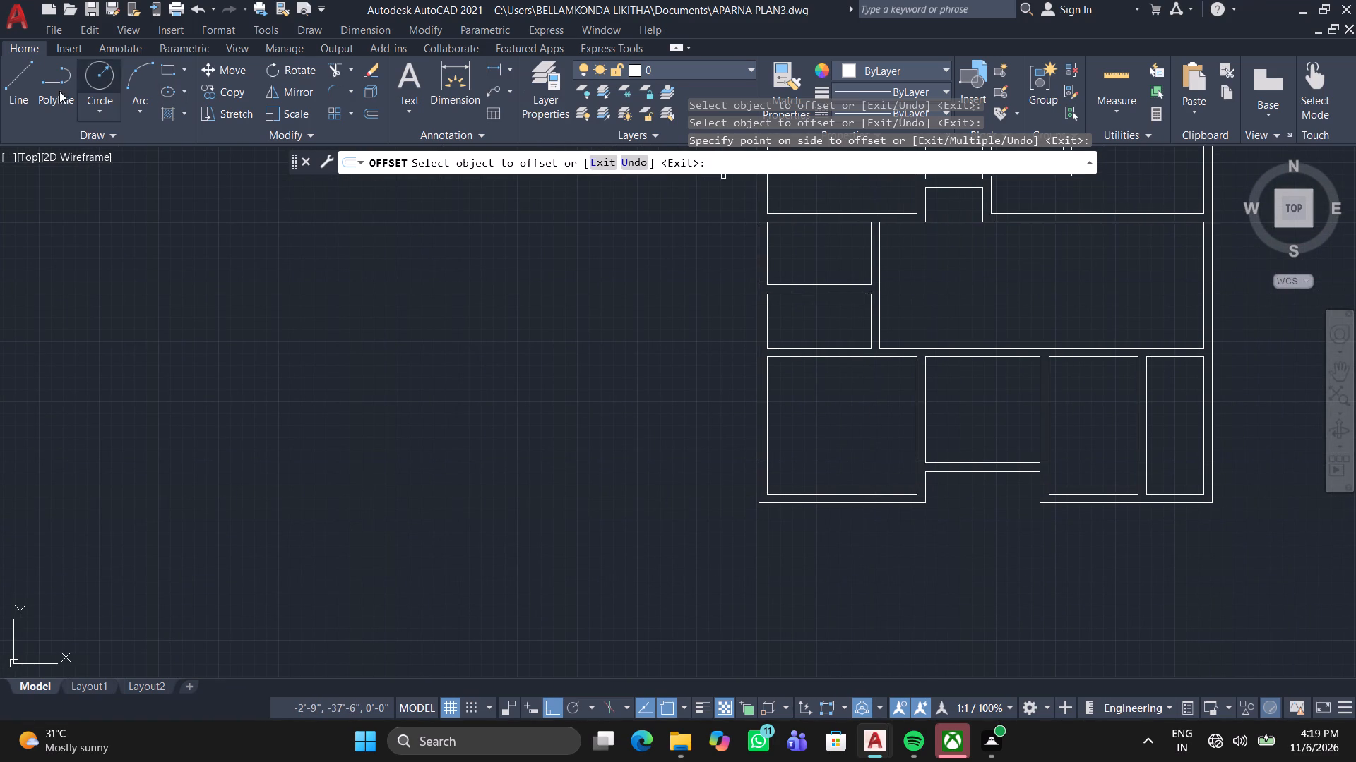
Draw a 3' line outward from the lower block's left outer wall, level with the upper small room's top inner edge.
click(20, 102)
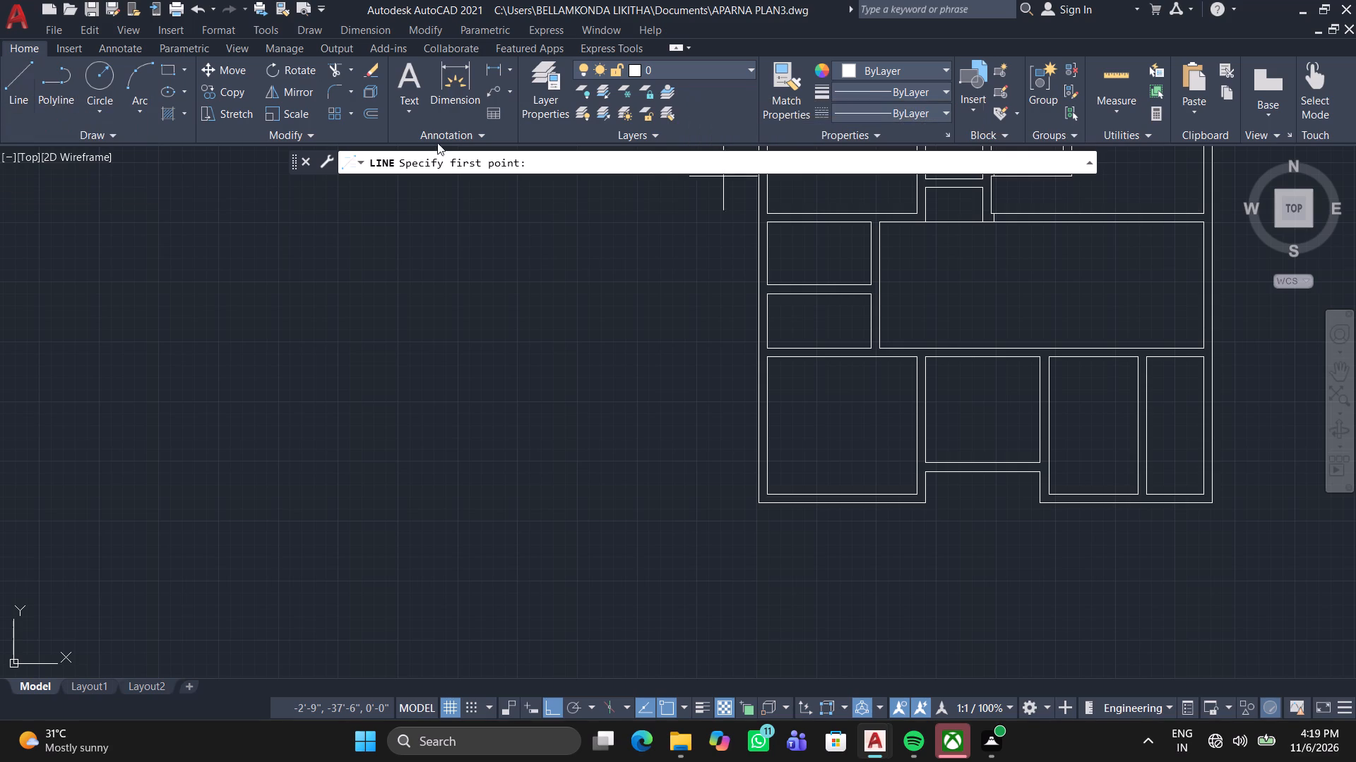
scroll(721, 287, up, 2)
middle_drag(747, 294, 694, 492)
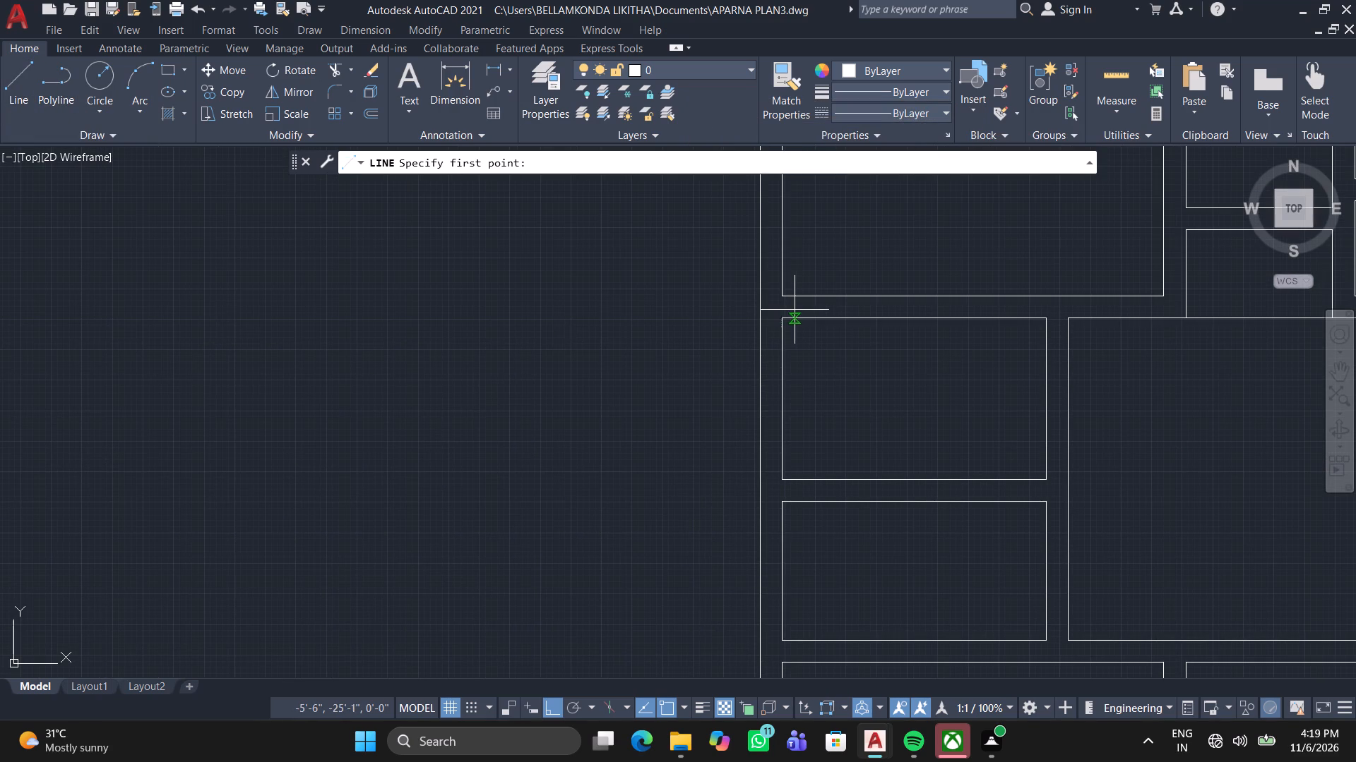
click(763, 322)
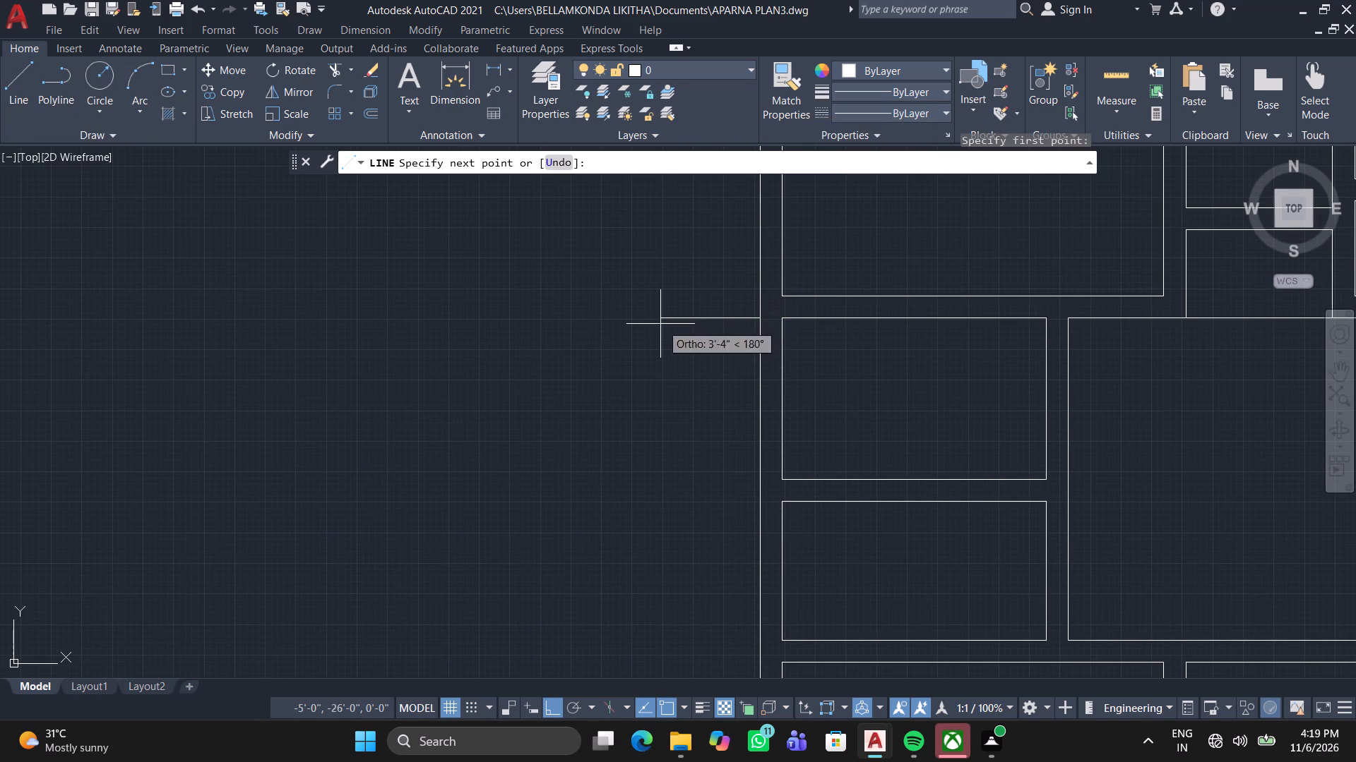
text(3')
key(Return)
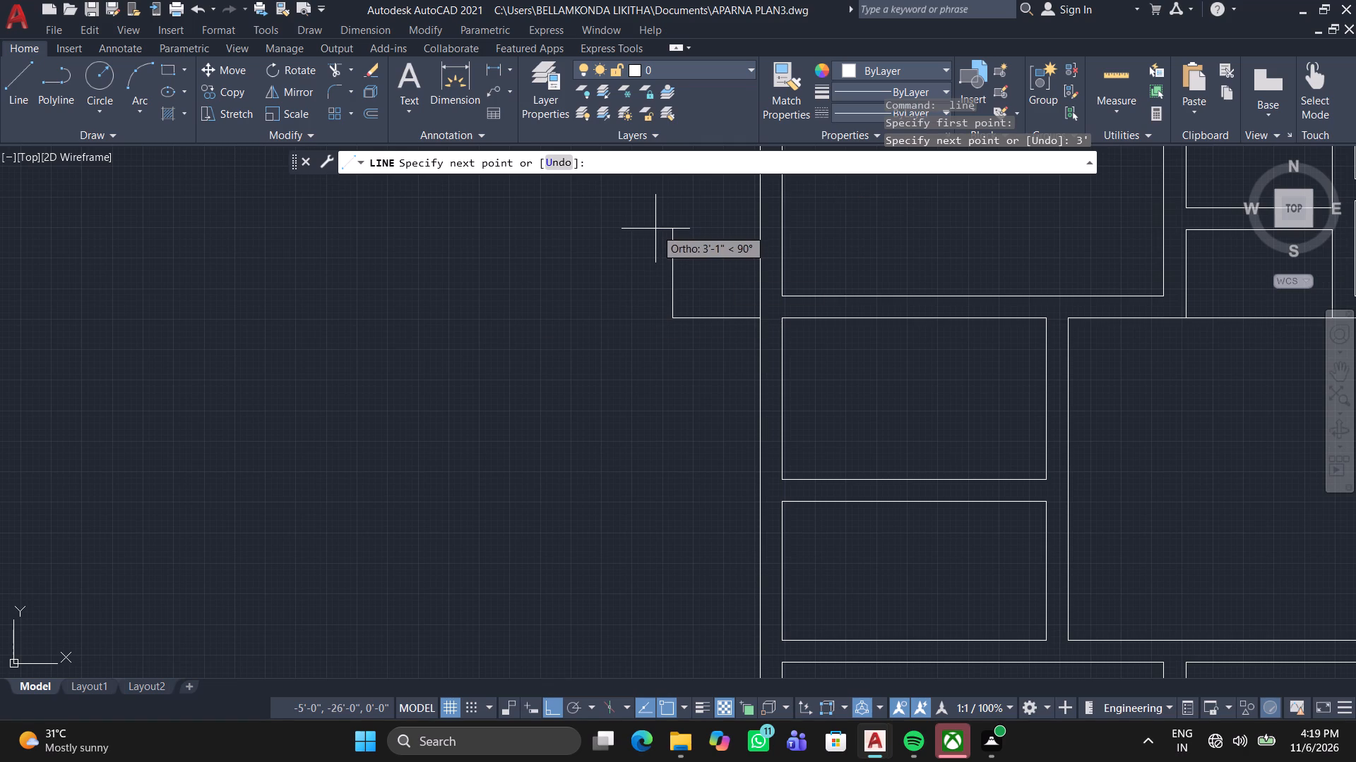
key(Escape)
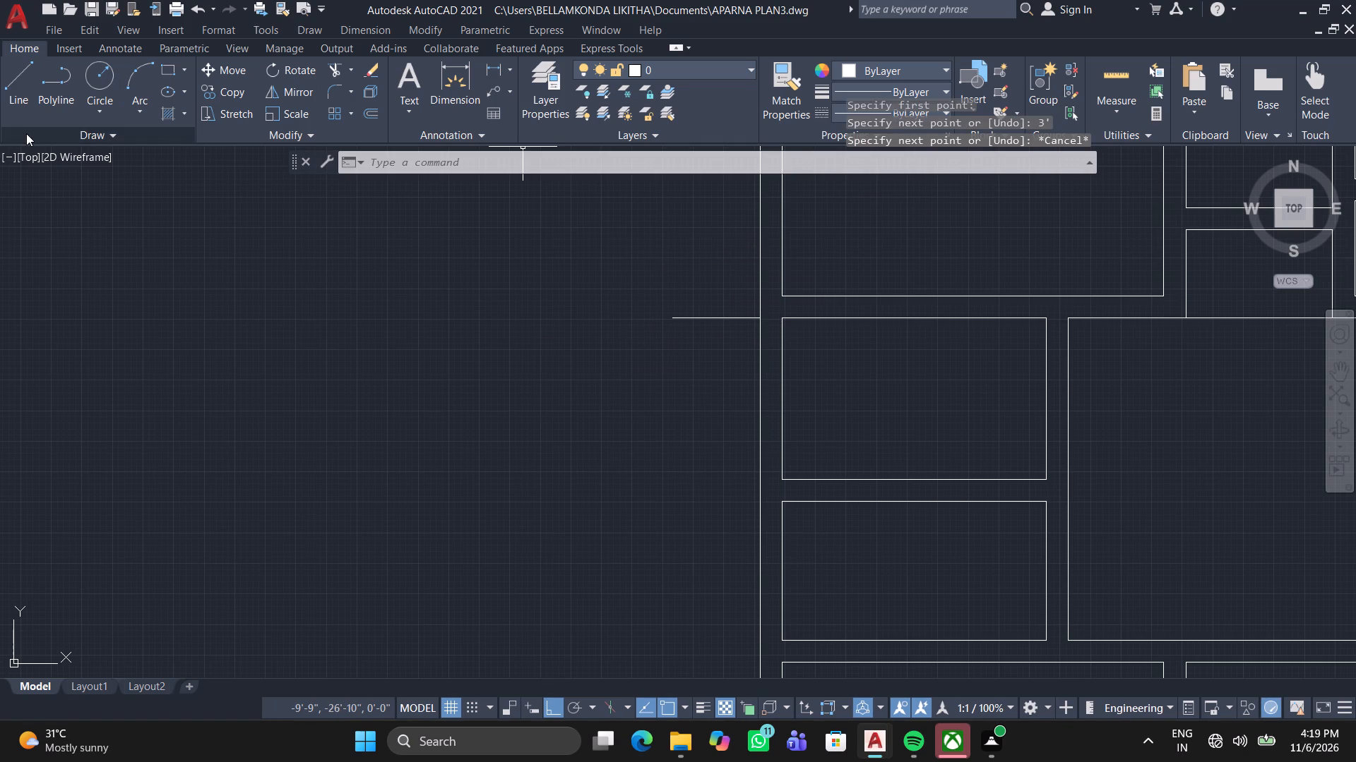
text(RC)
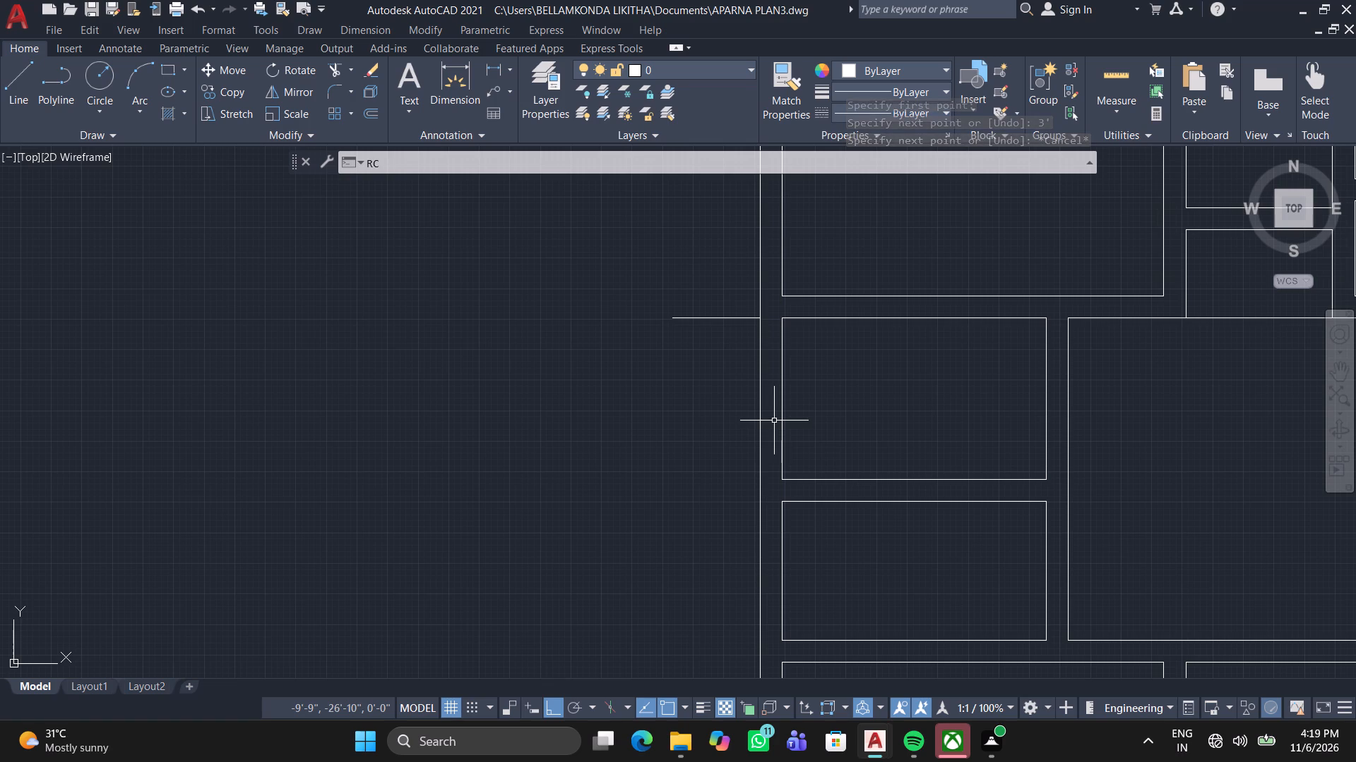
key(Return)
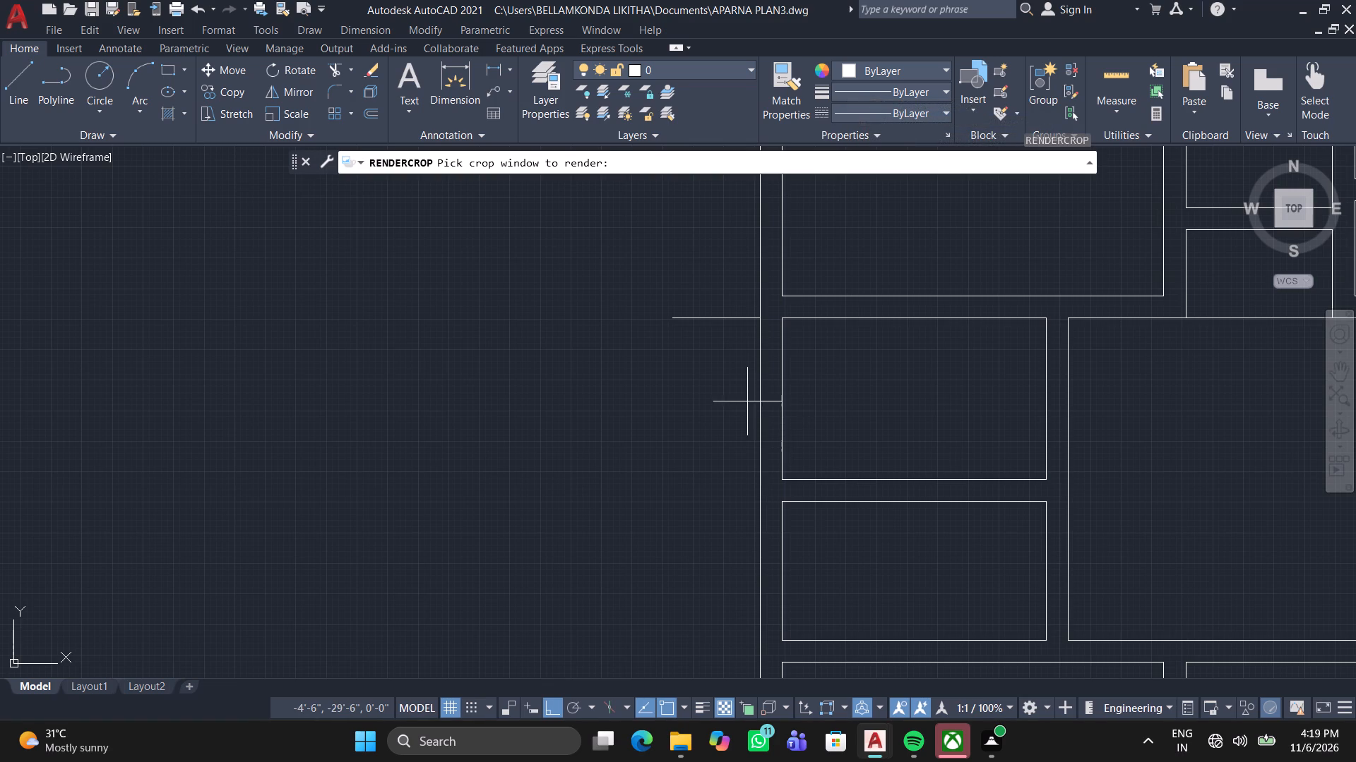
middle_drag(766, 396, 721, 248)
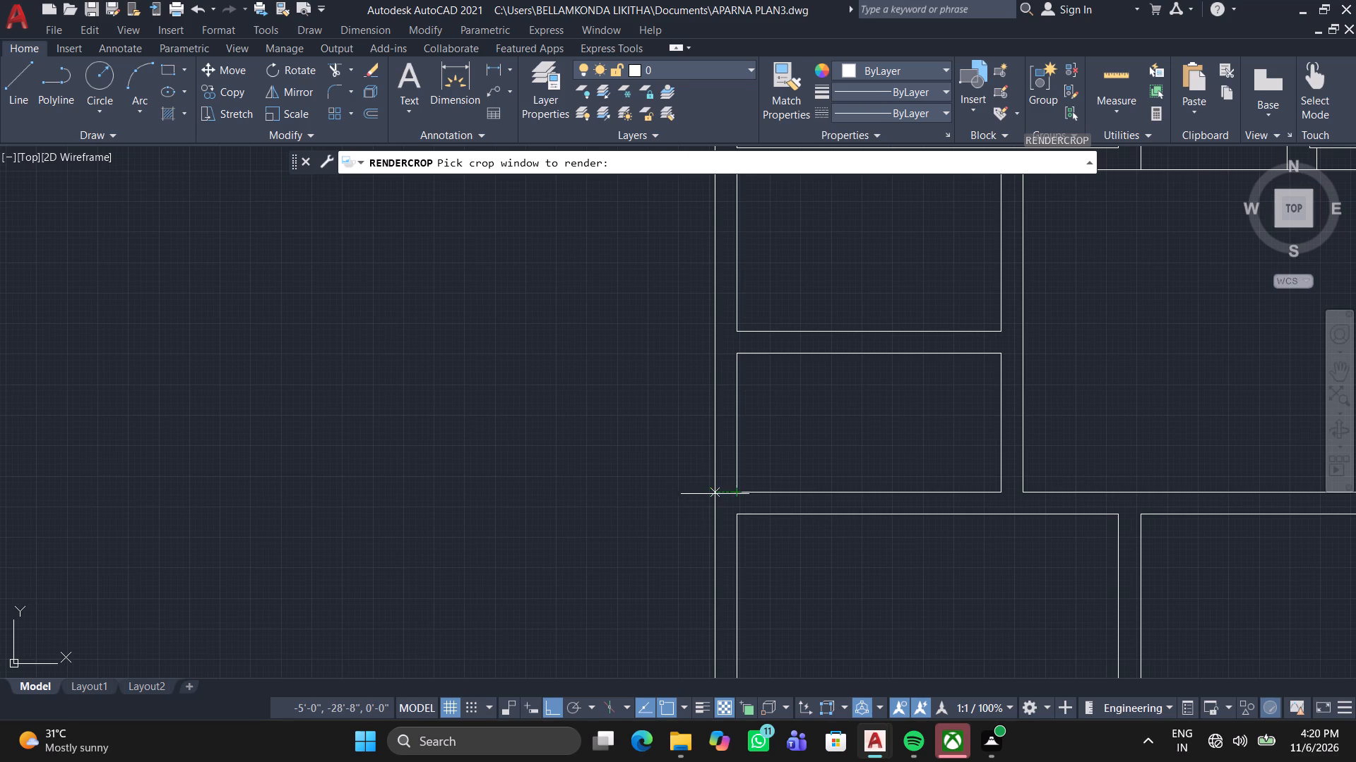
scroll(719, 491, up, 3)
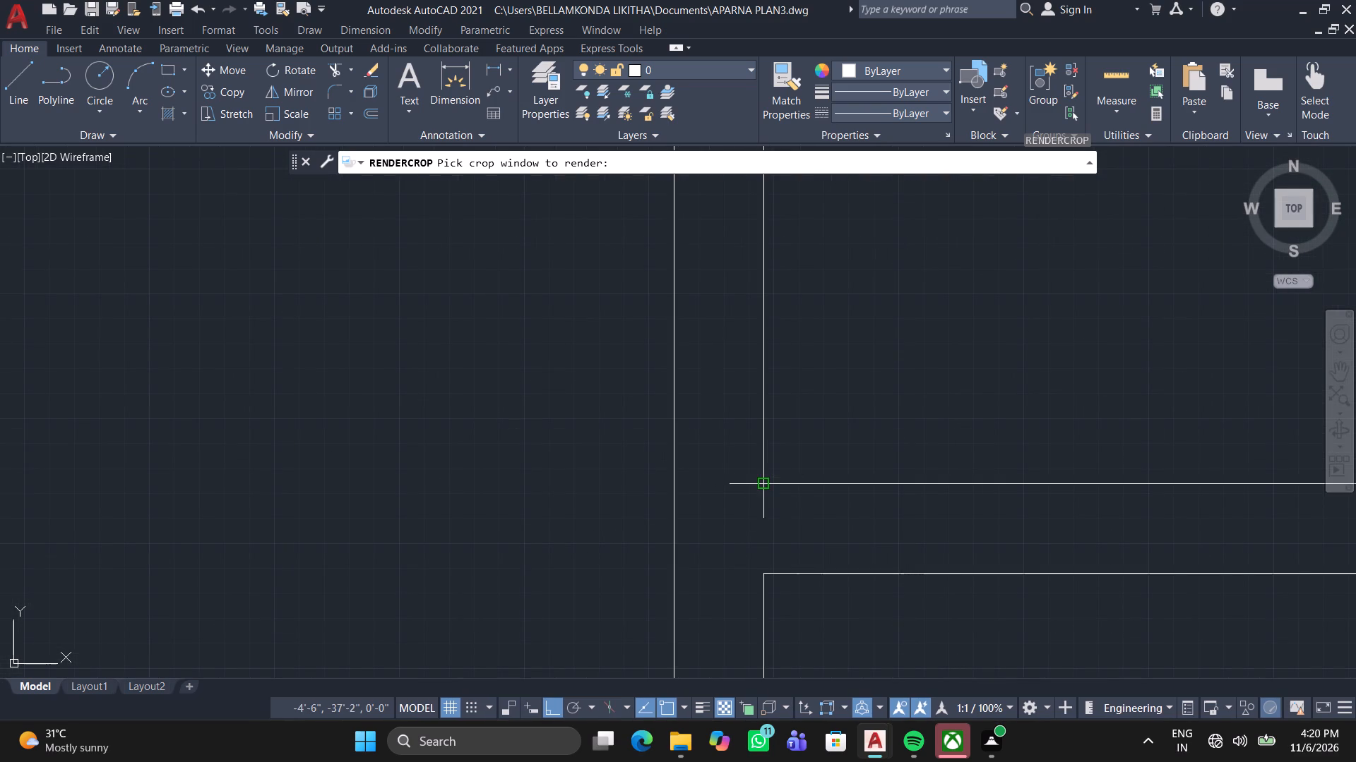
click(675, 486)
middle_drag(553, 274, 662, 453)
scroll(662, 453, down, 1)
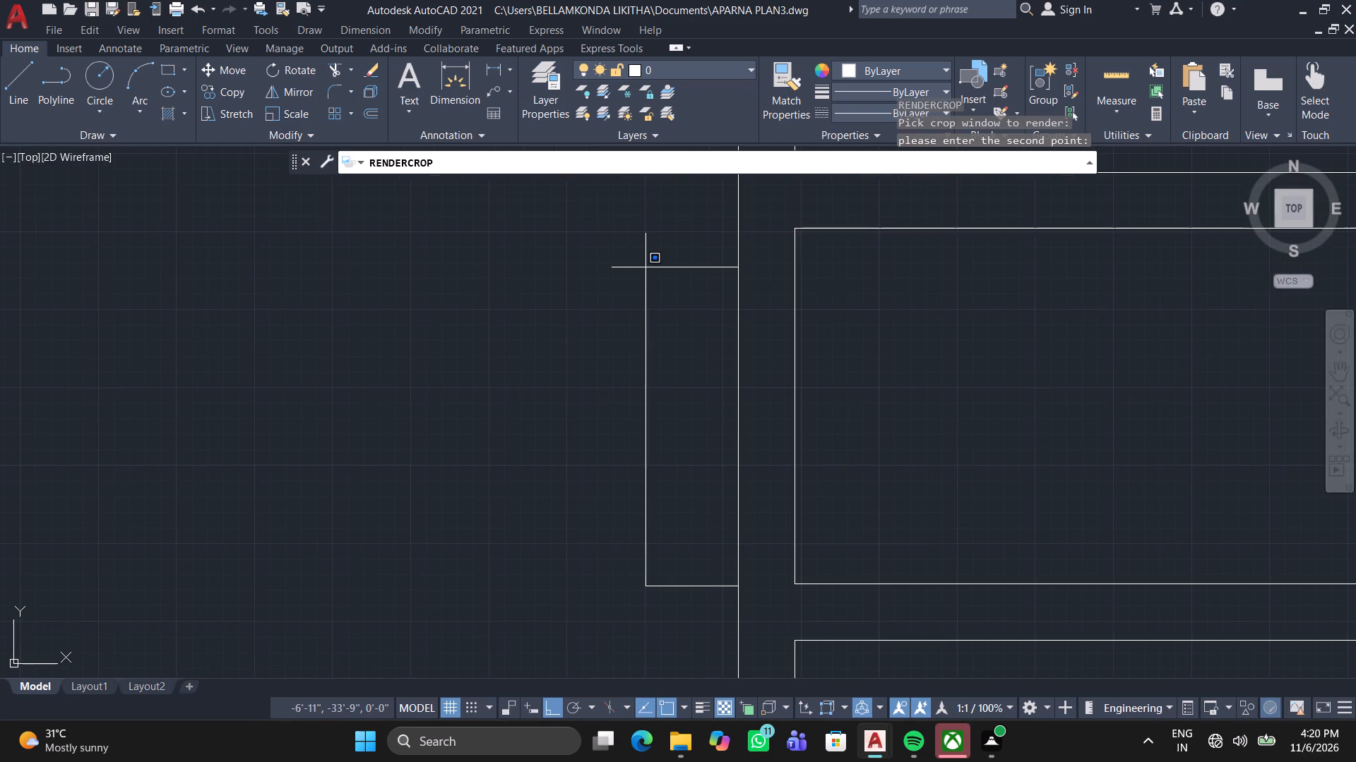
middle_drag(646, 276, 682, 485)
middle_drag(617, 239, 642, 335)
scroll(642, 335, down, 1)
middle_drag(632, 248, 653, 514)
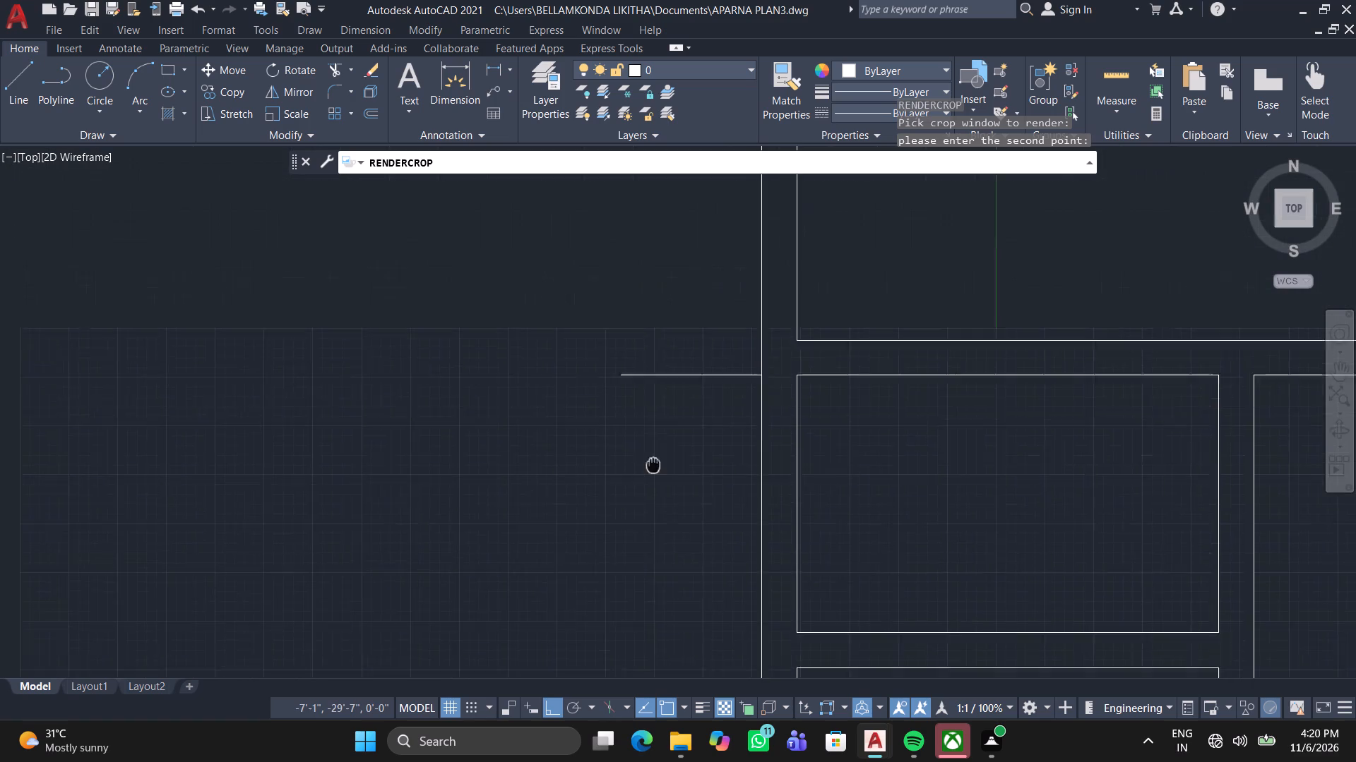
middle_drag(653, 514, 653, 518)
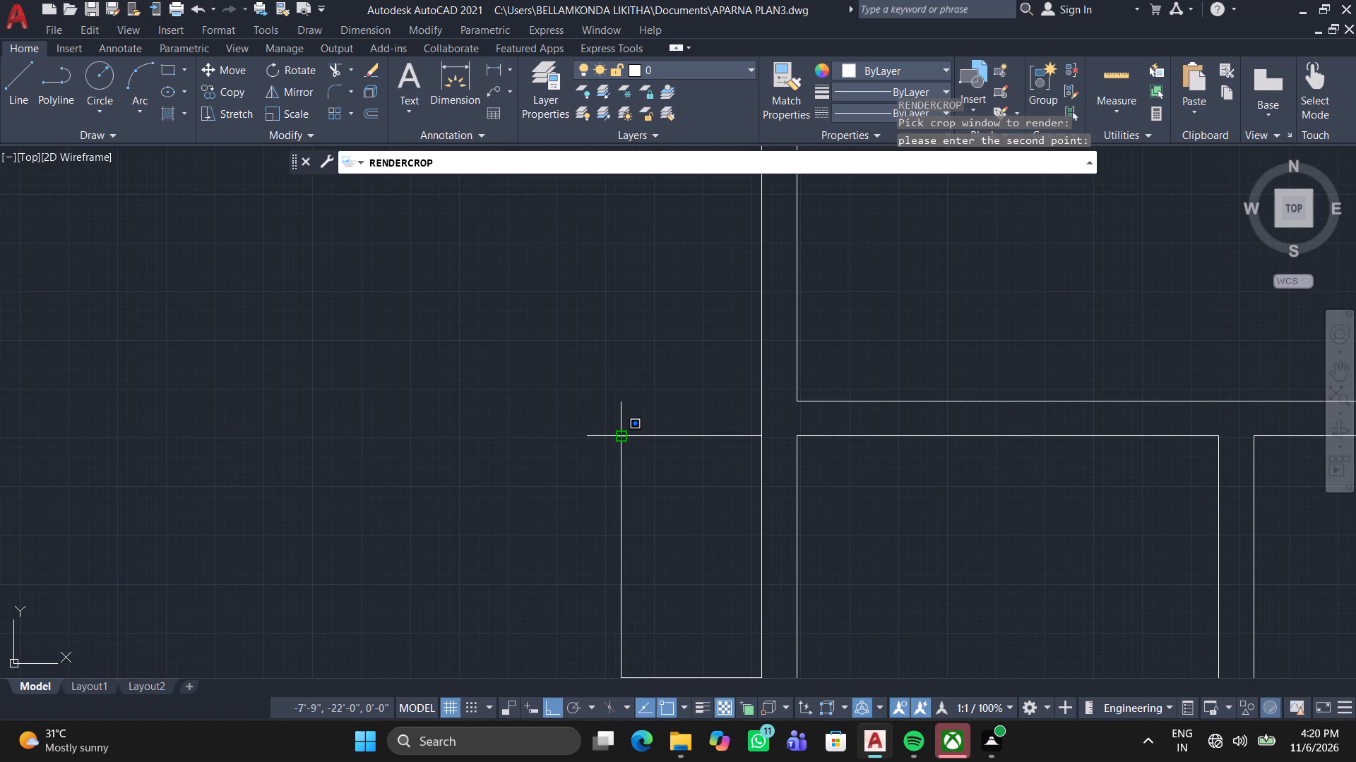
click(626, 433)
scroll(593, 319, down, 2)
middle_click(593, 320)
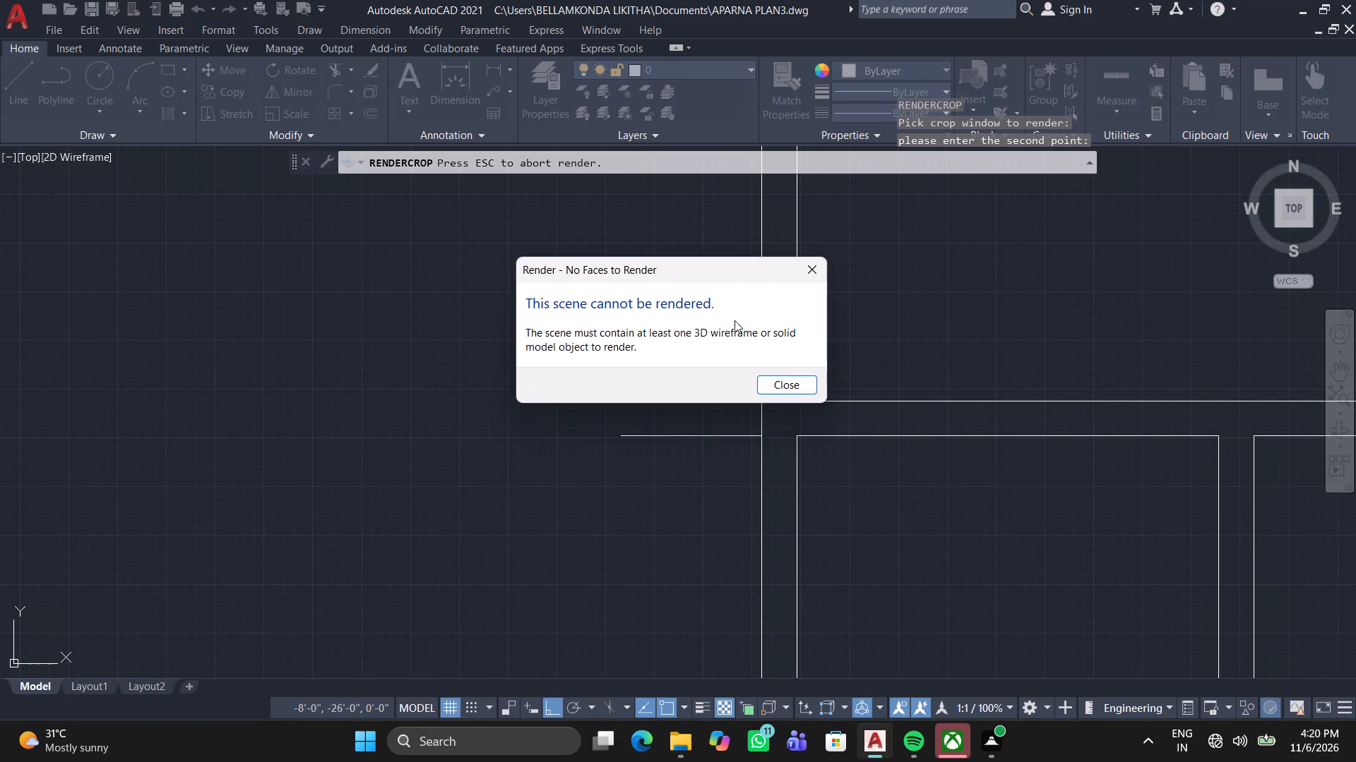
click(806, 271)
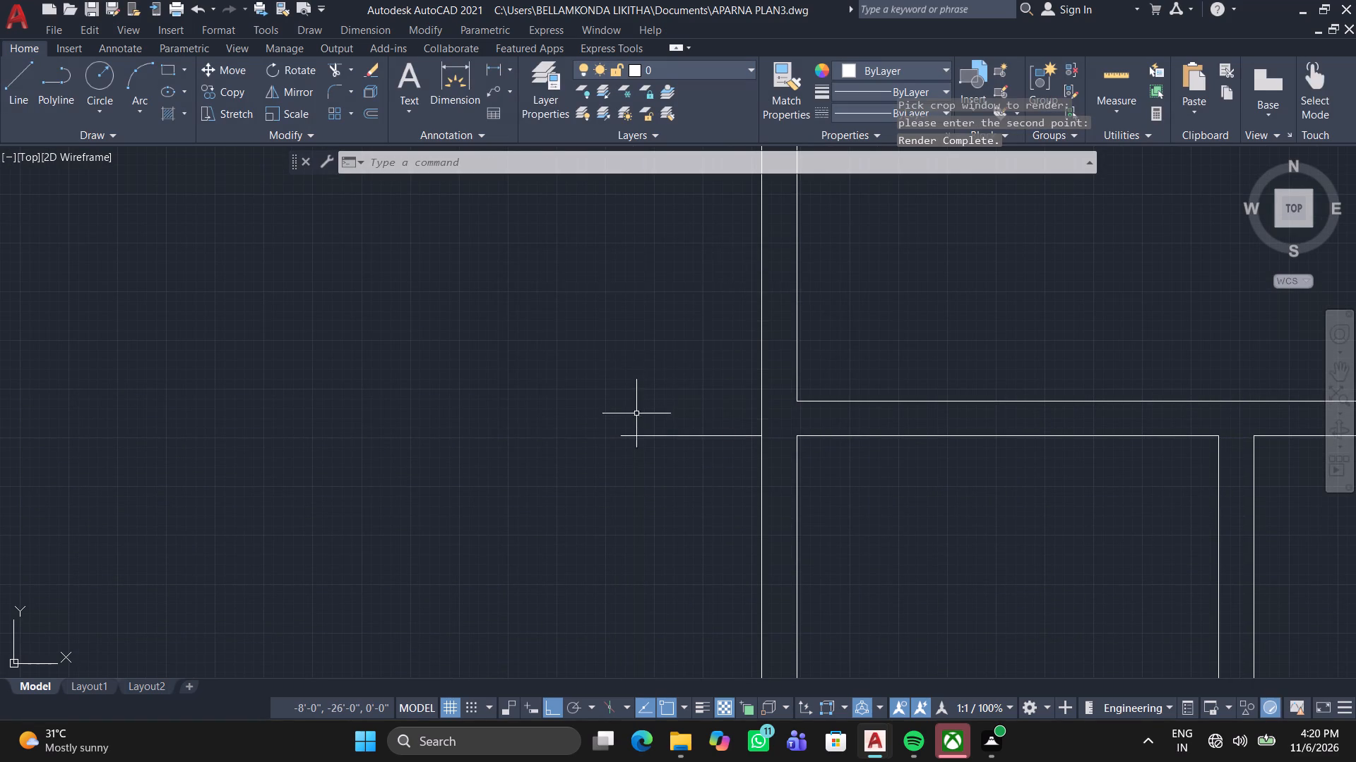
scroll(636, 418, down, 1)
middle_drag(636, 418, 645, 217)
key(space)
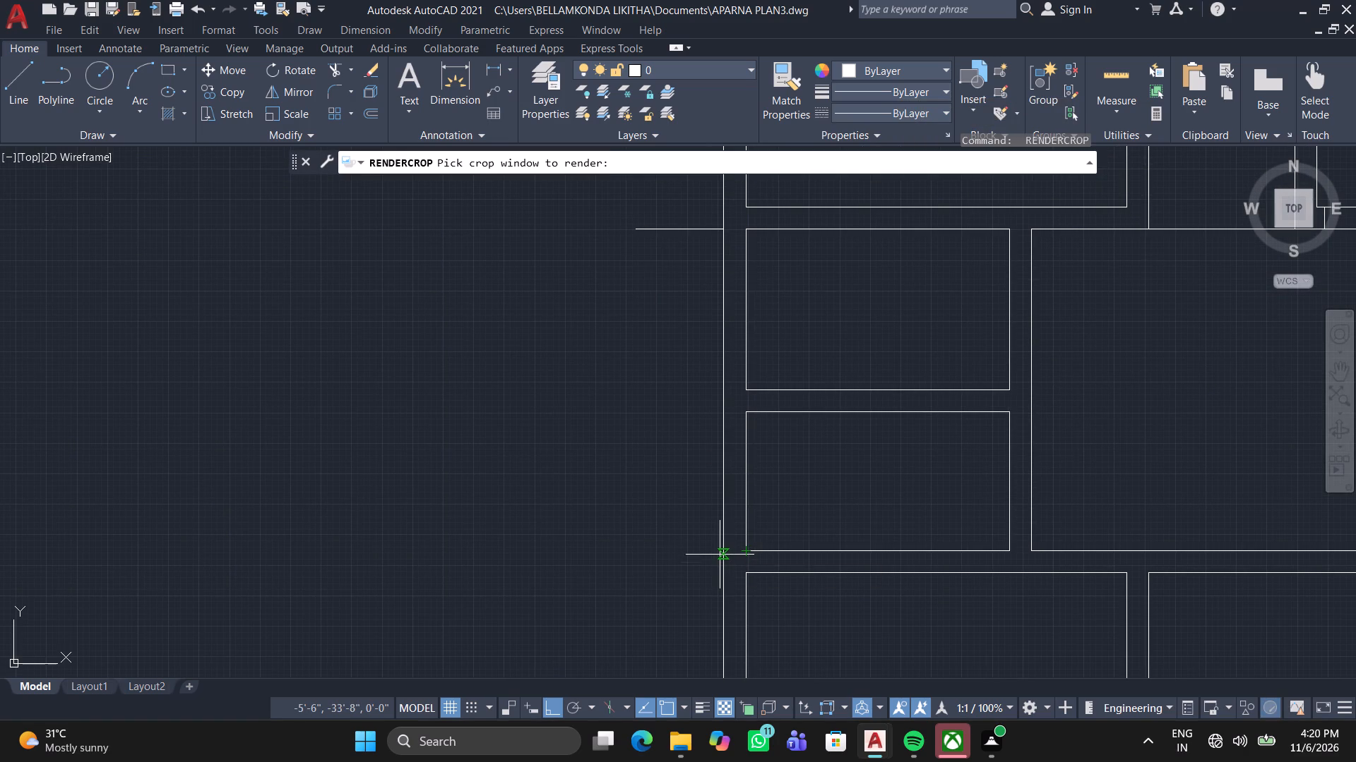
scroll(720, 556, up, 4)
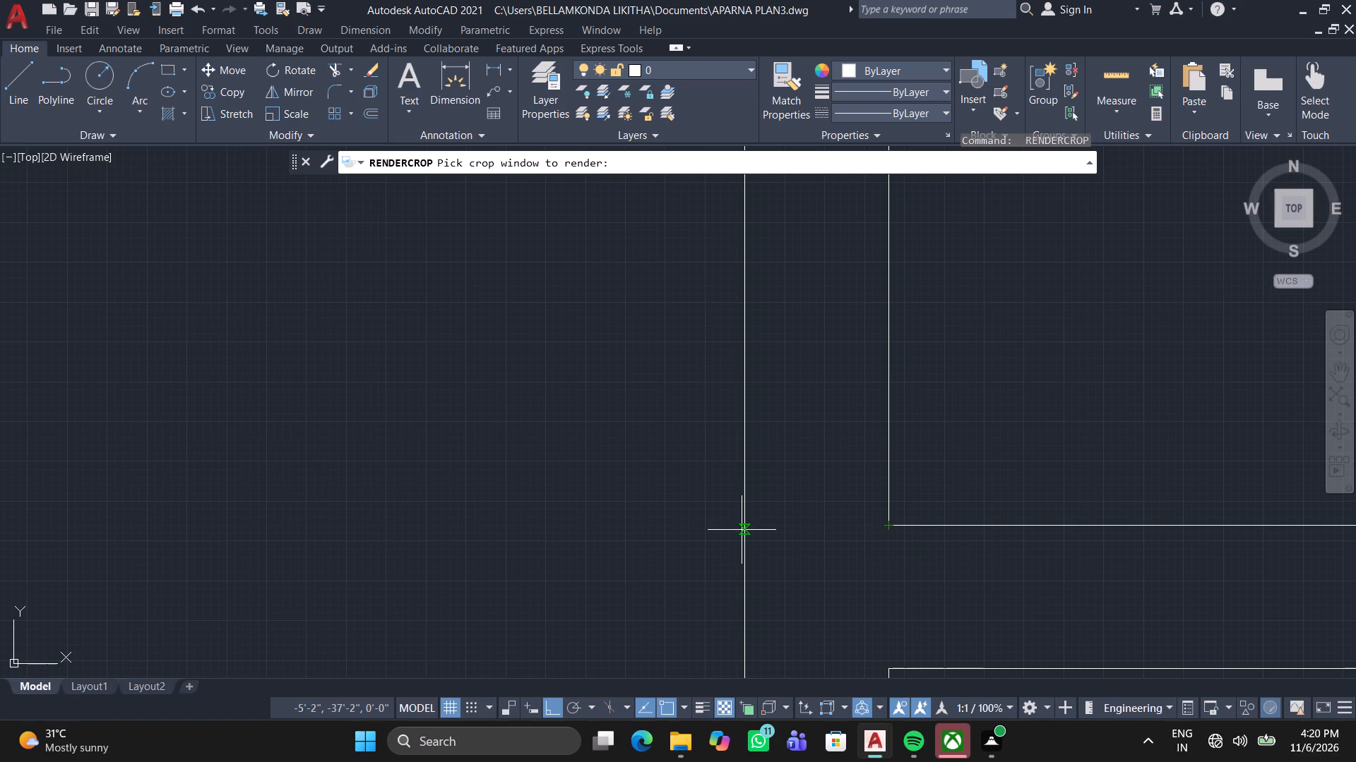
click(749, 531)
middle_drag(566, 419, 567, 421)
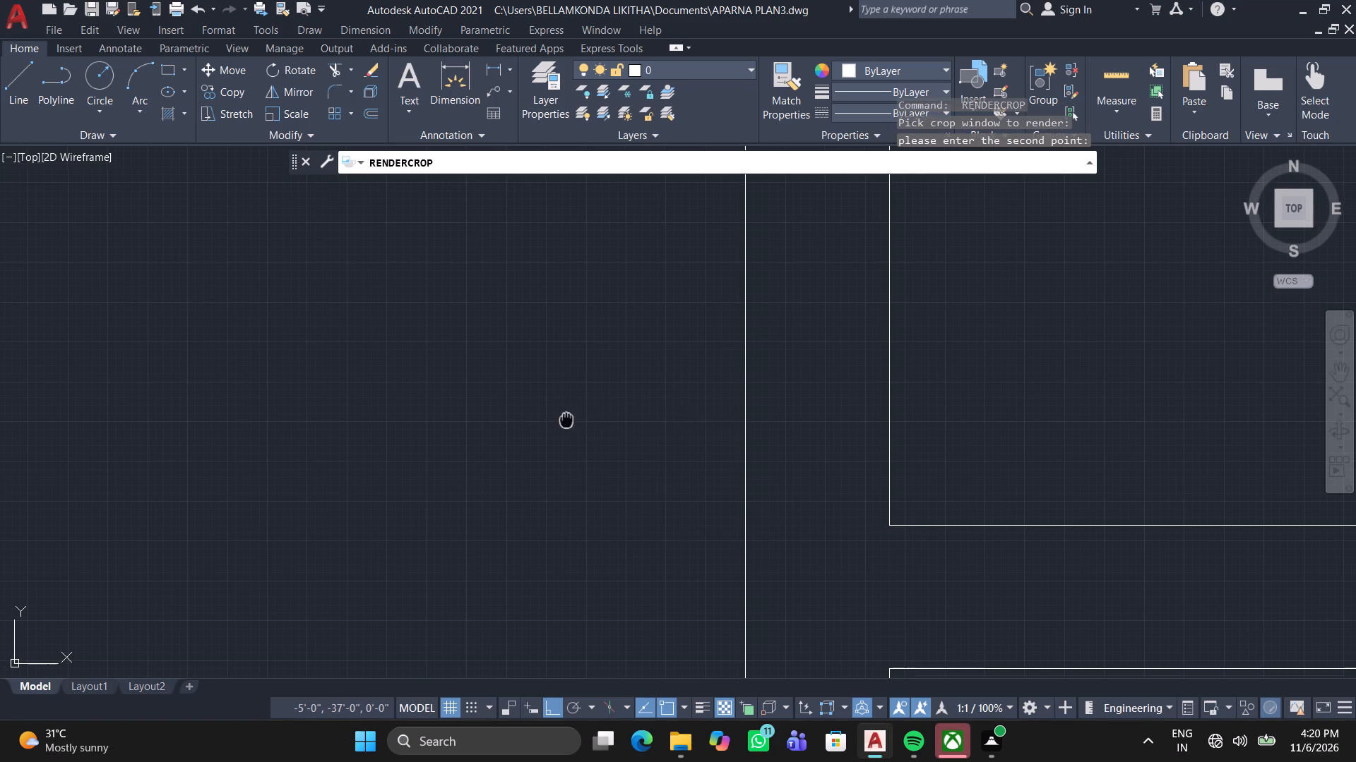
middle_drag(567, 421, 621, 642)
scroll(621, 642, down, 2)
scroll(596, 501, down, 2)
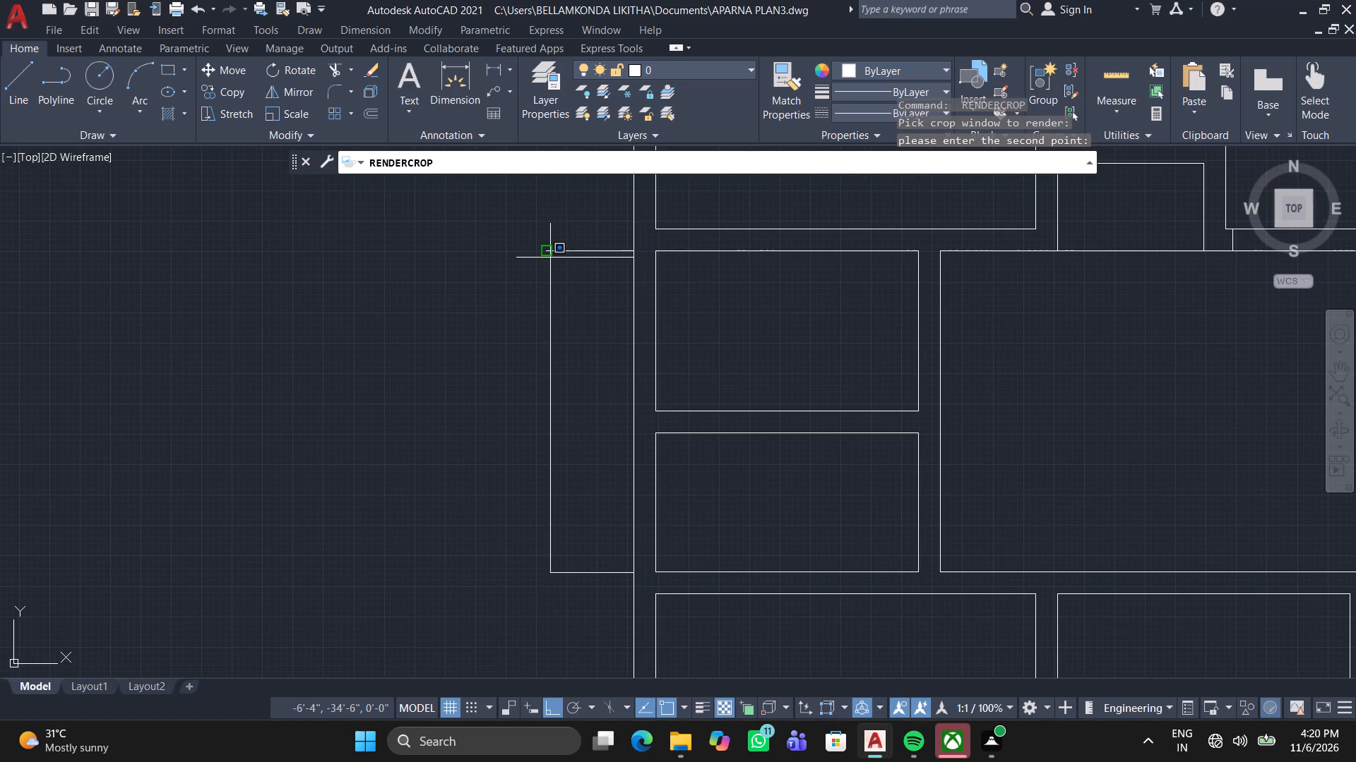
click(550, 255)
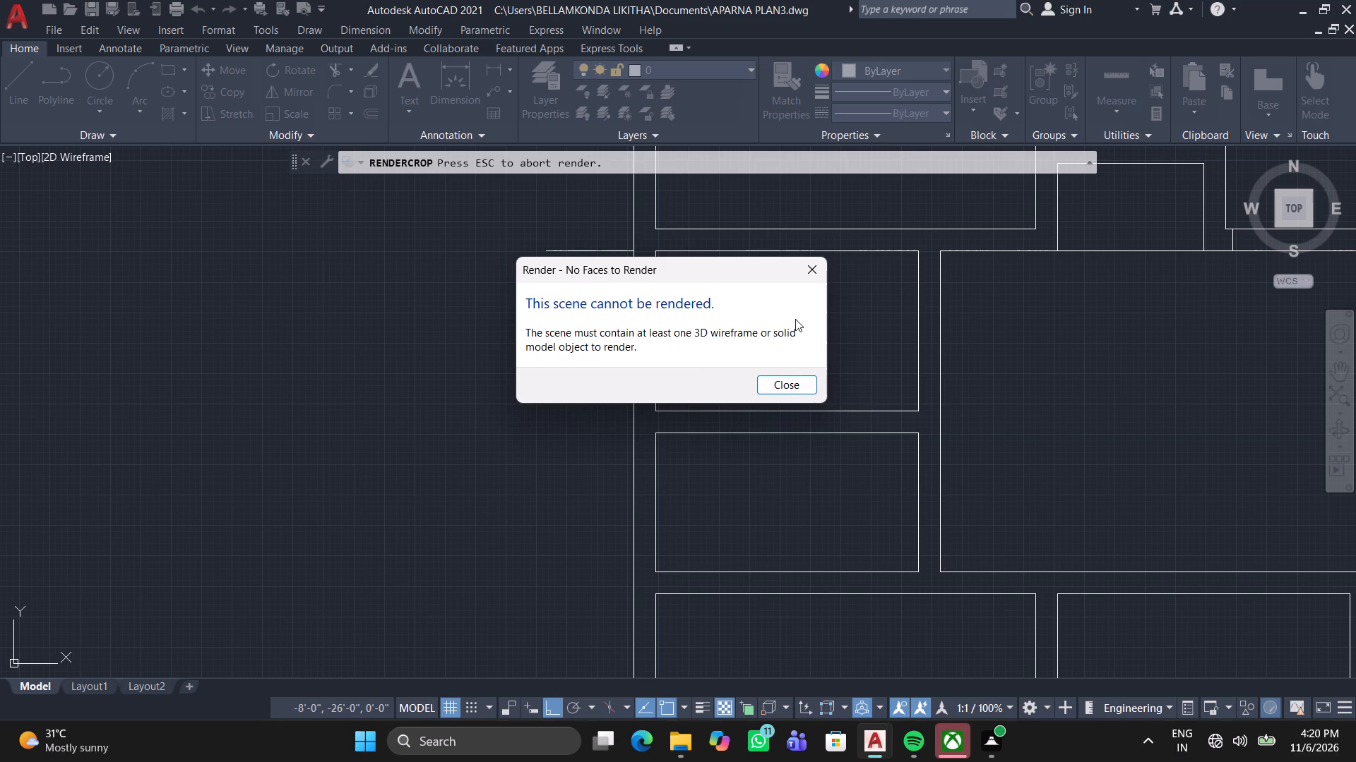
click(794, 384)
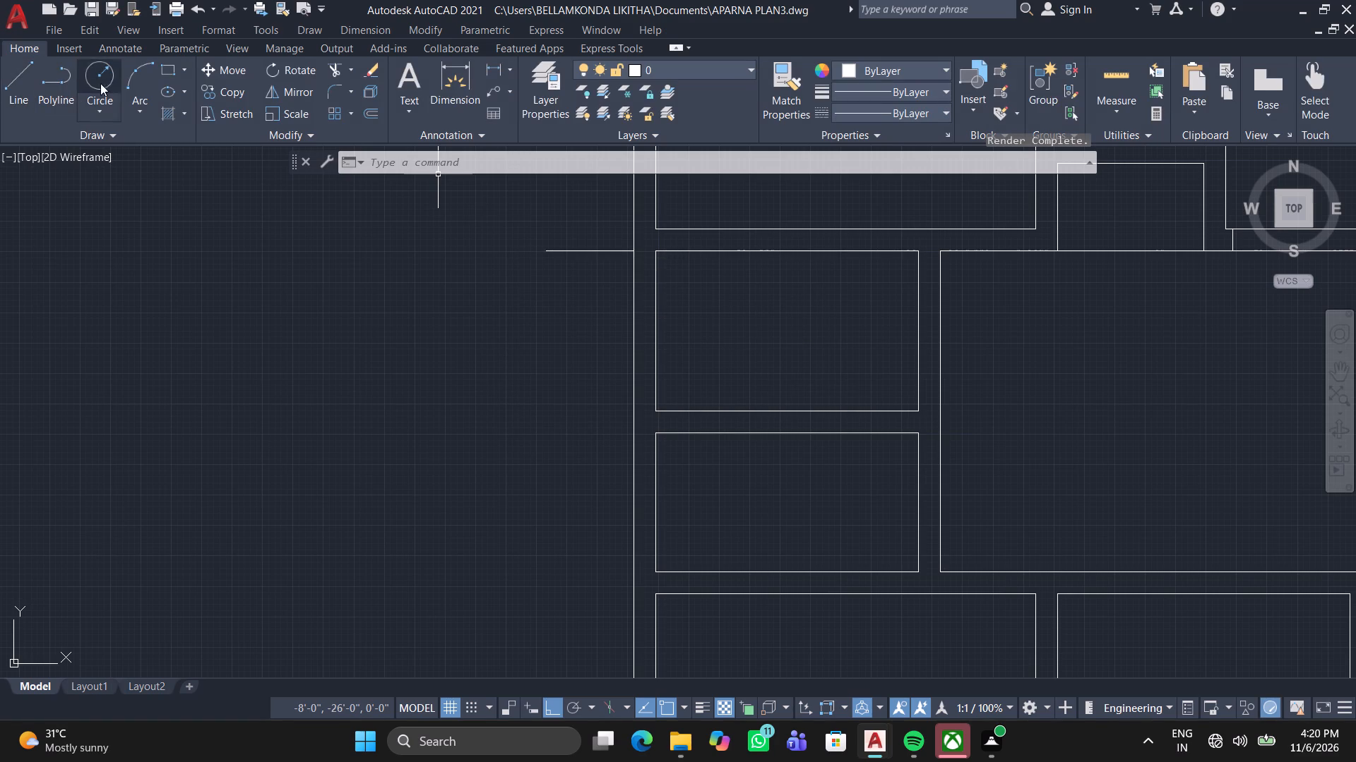
Draw a rectangle from the left outer wall, level with the lower small room's bottom inner edge, to the 3' line's outer end.
click(174, 65)
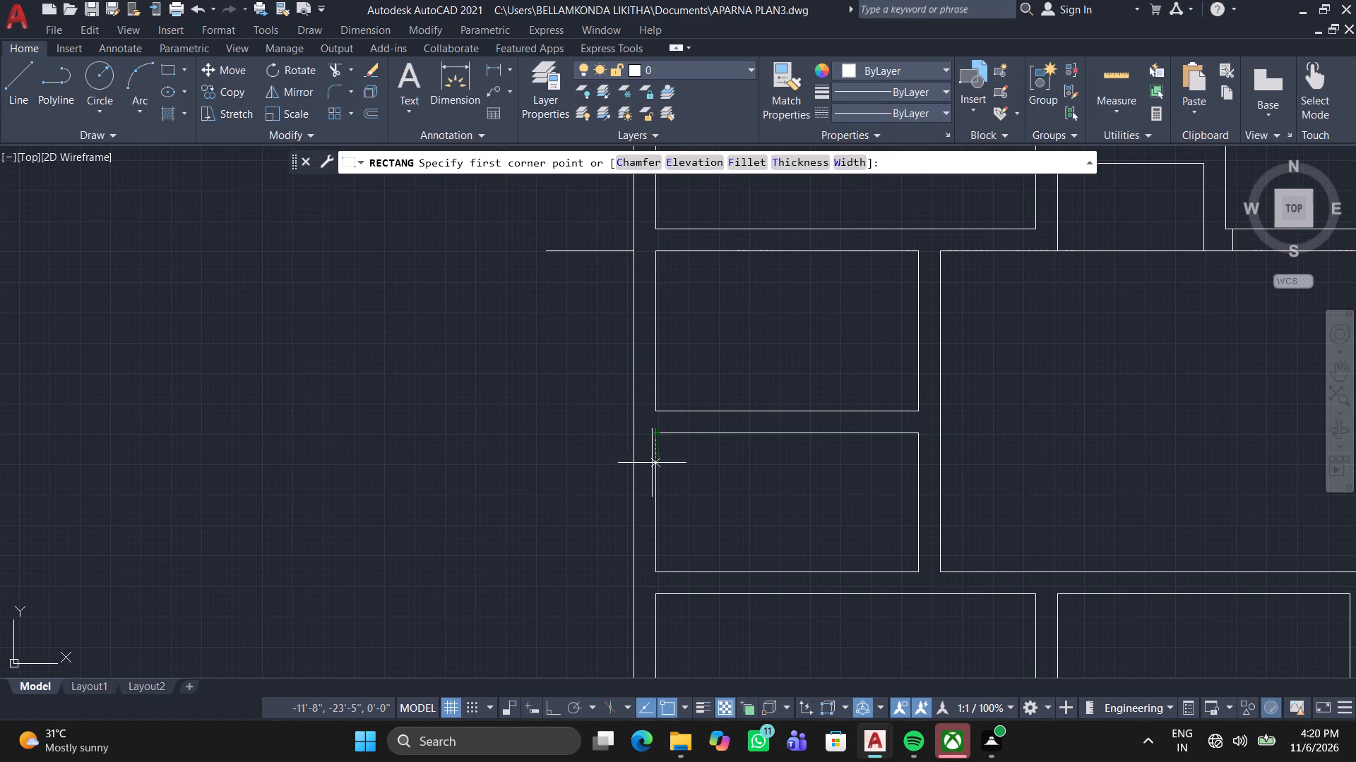
click(634, 572)
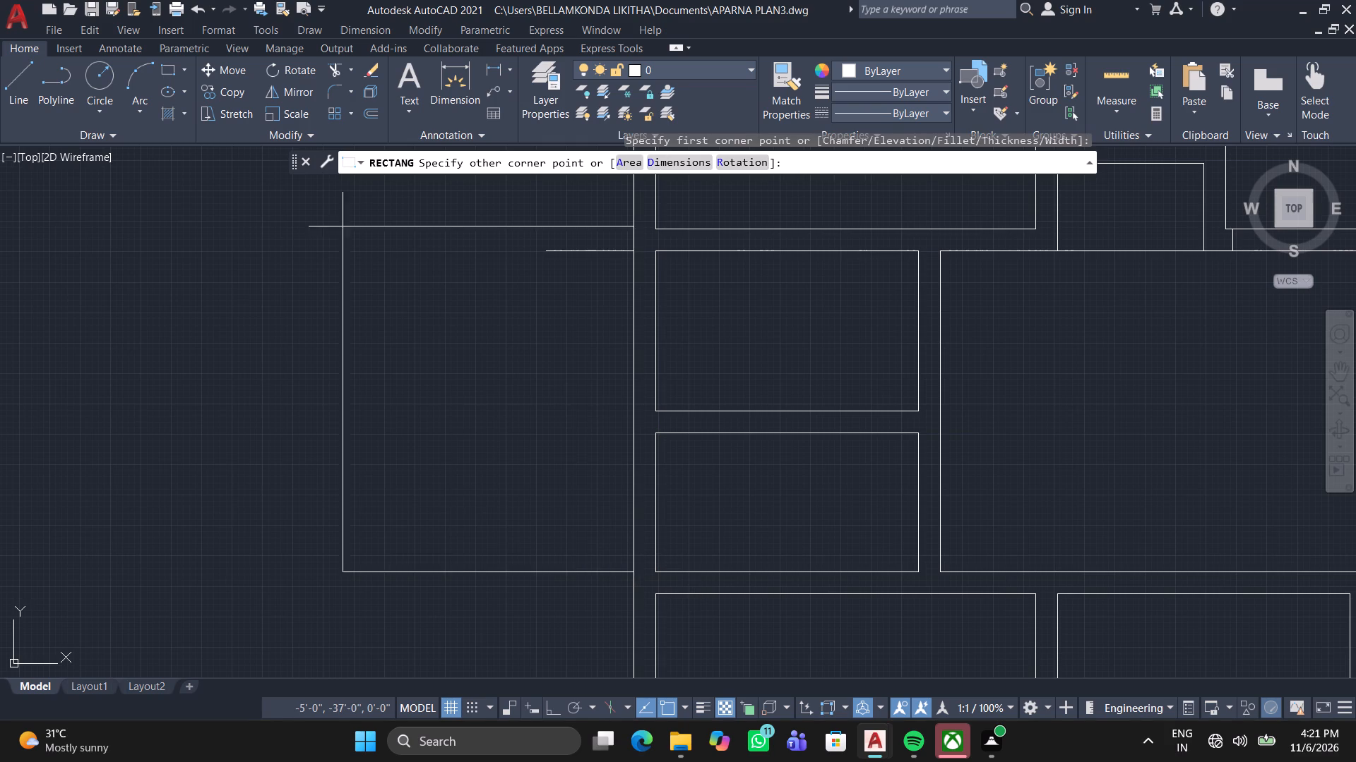
click(543, 251)
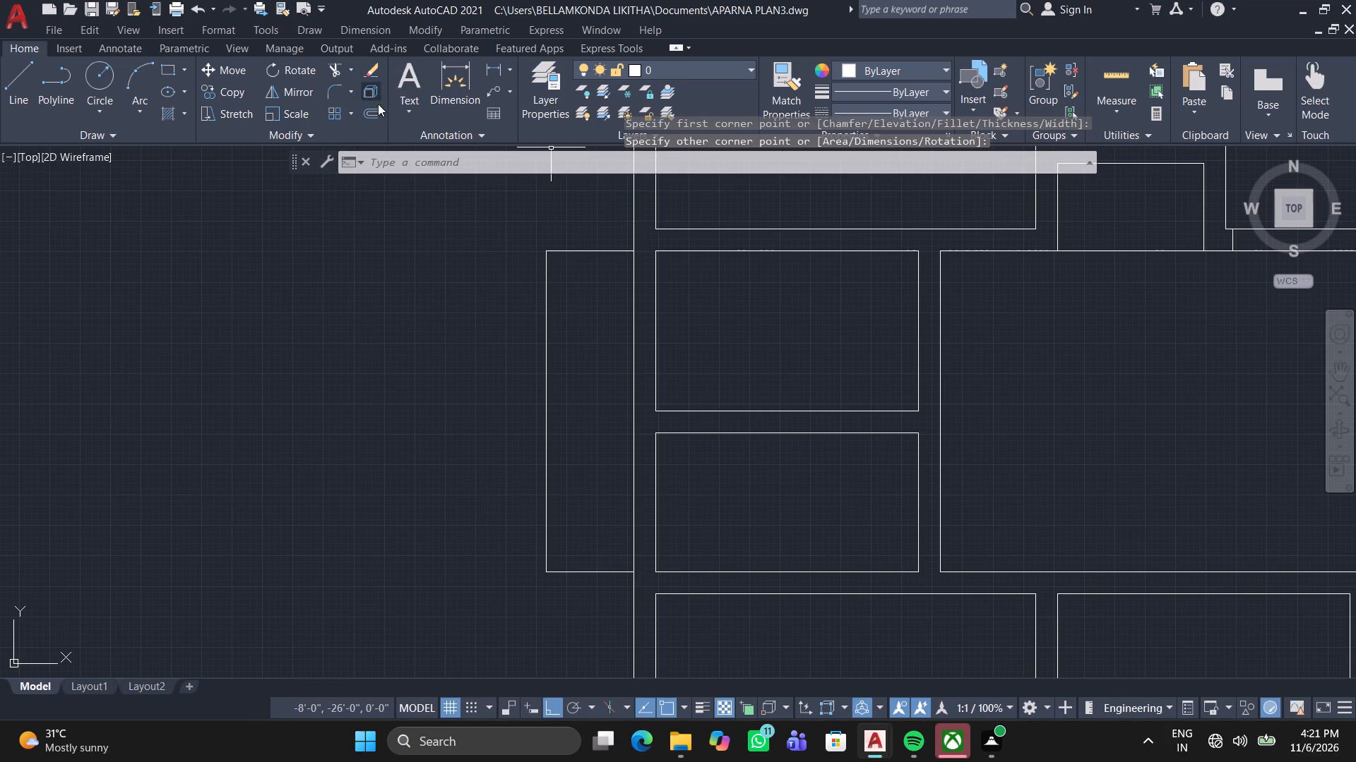
Offset the new left-side rectangle outward by 9" to form its surrounding wall.
click(376, 116)
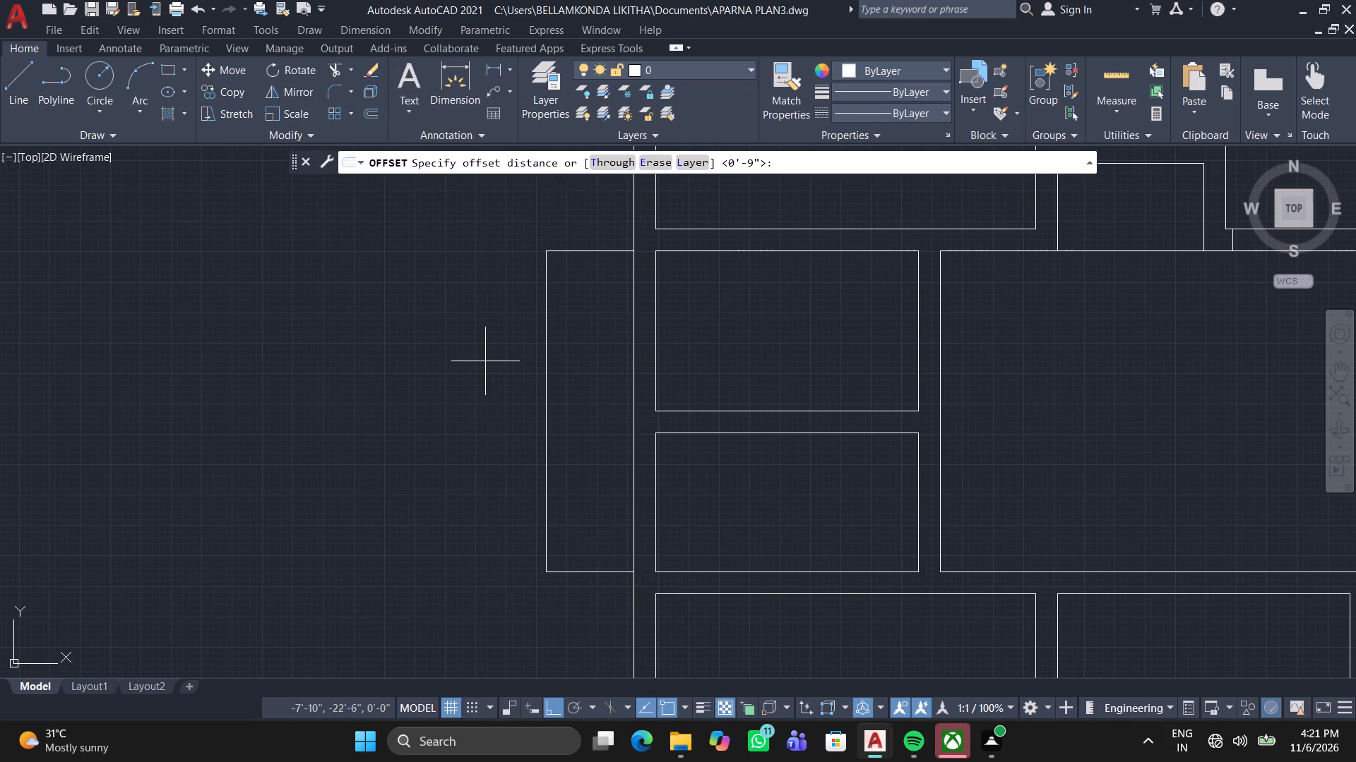
key(space)
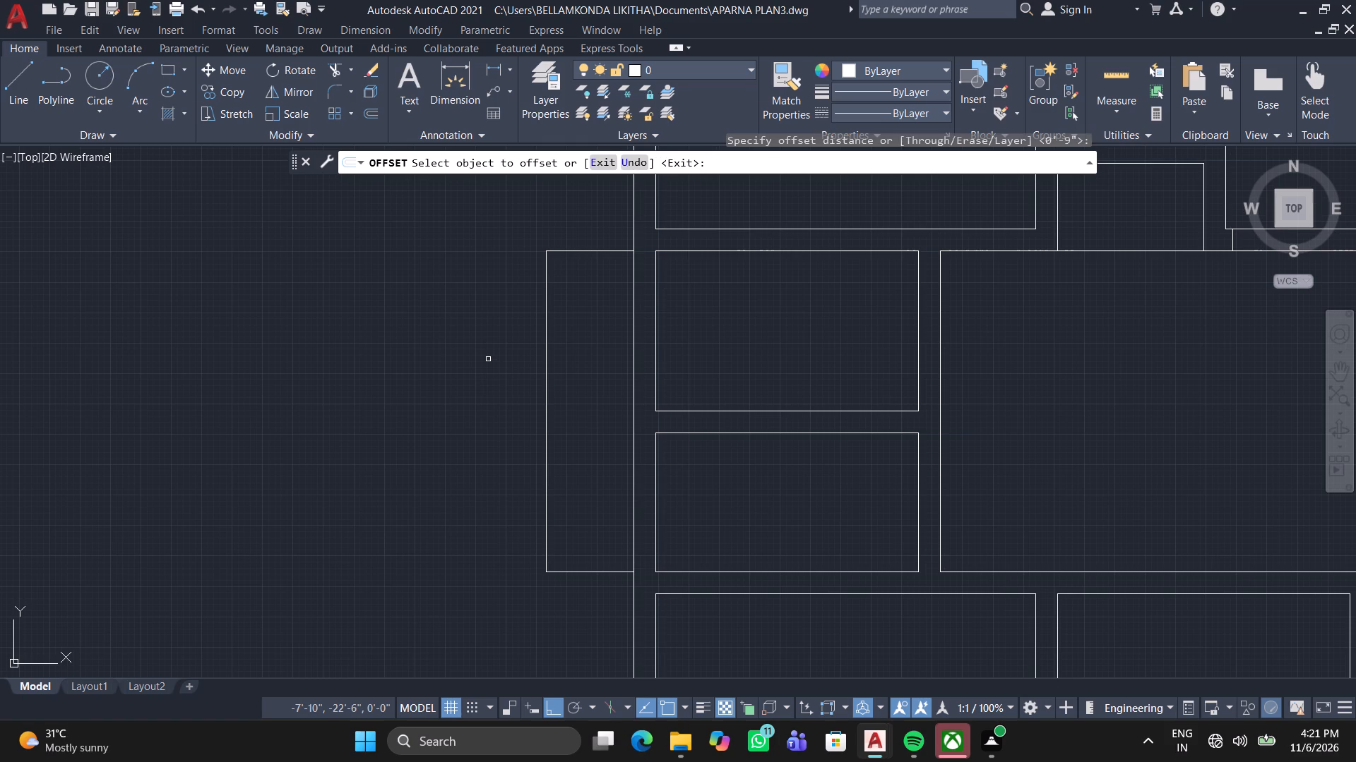
click(546, 363)
click(462, 375)
Trim the crossing wall lines where the left enclosure's top wall meets the block's left outer wall.
scroll(462, 377, down, 2)
middle_drag(465, 386, 463, 543)
middle_drag(488, 522, 526, 500)
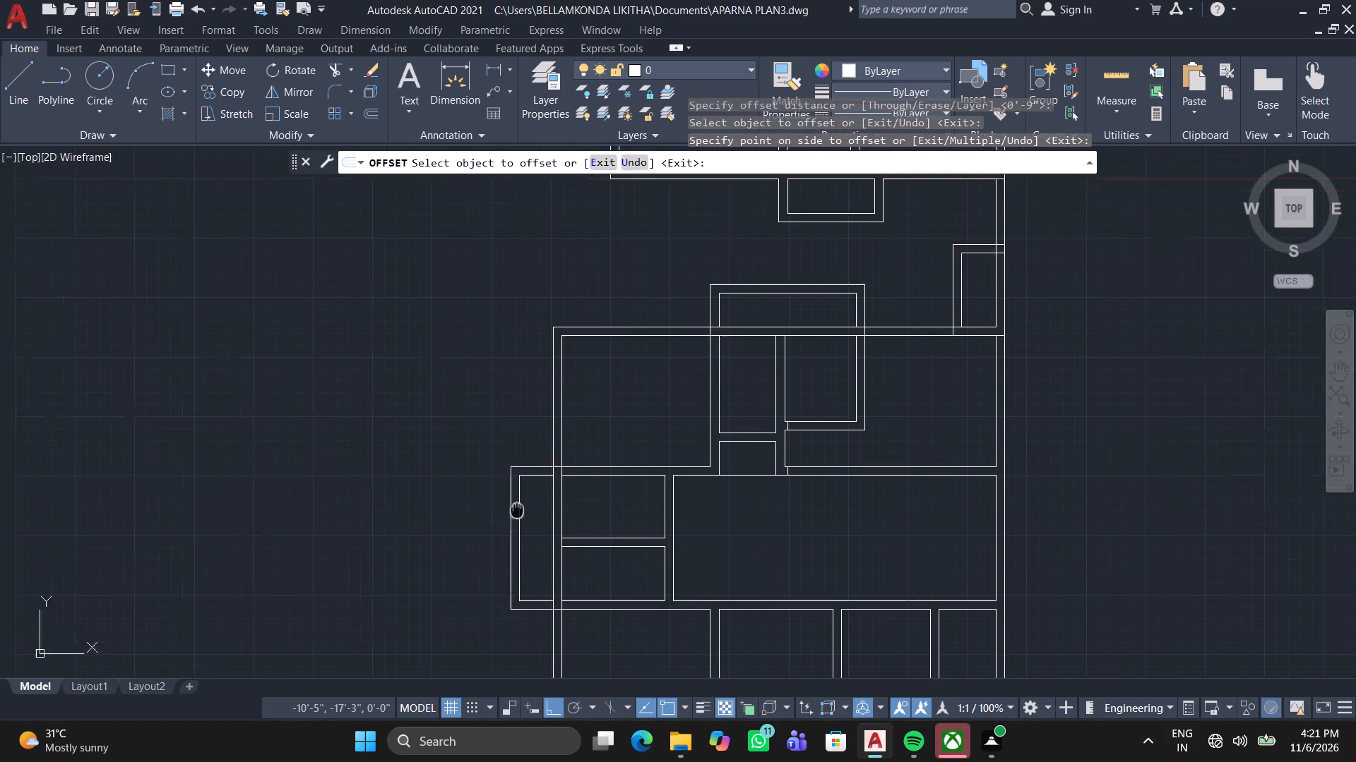
middle_drag(526, 500, 570, 429)
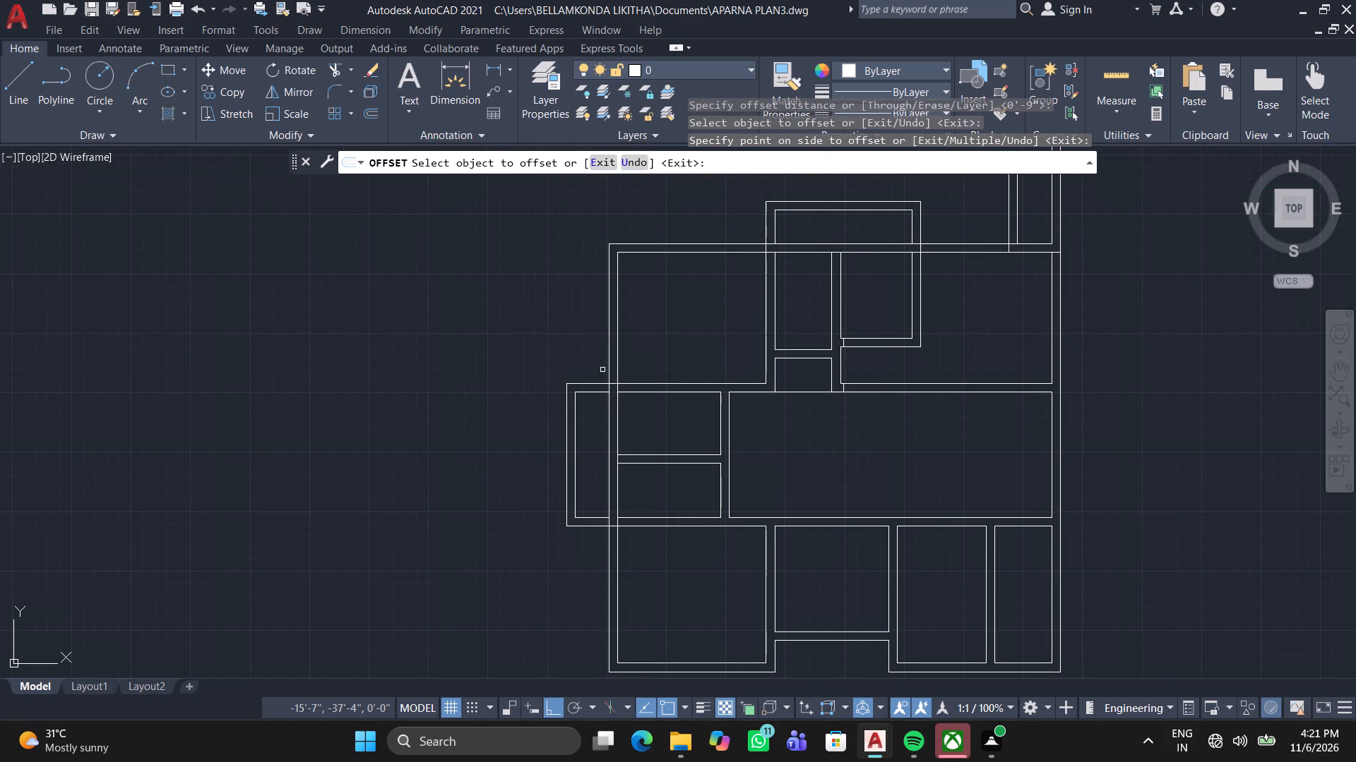
scroll(599, 370, up, 2)
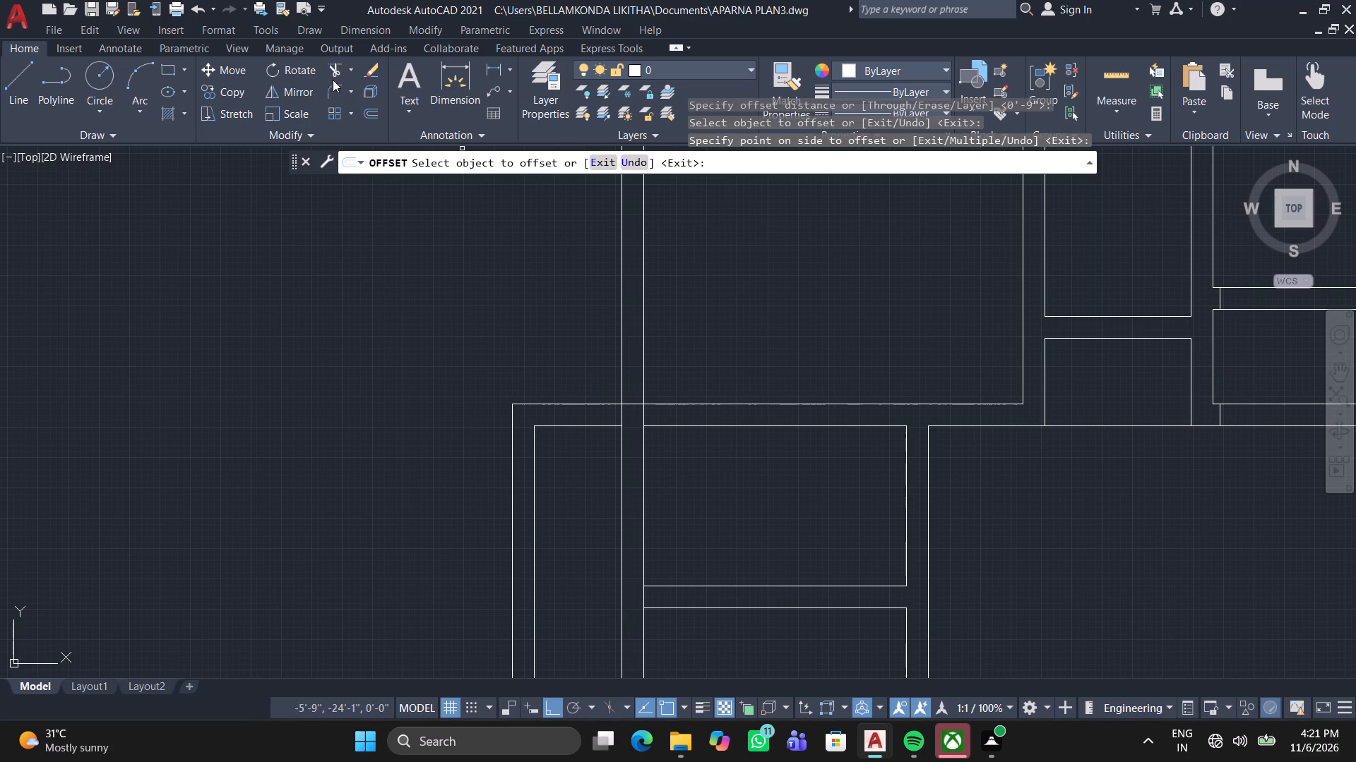
click(333, 71)
scroll(661, 414, up, 3)
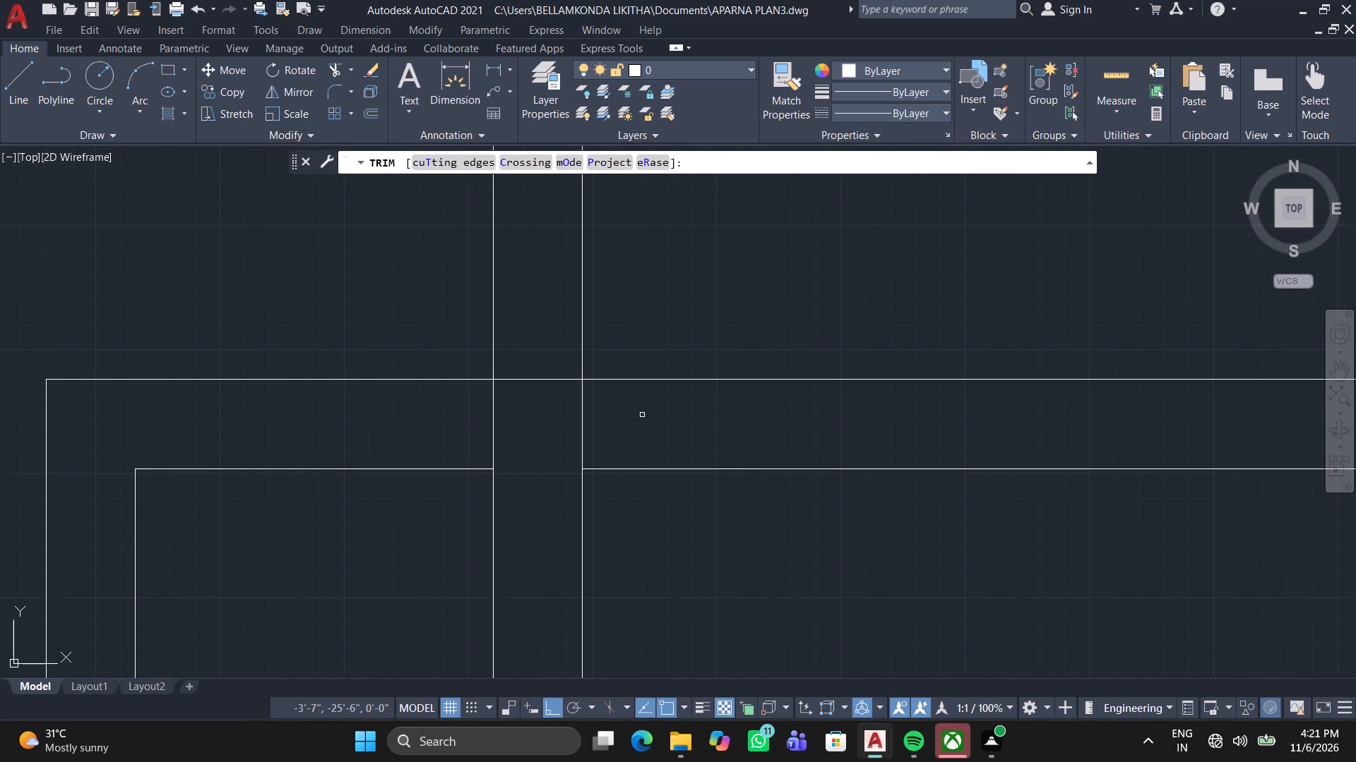
click(641, 415)
click(435, 400)
click(529, 400)
click(561, 341)
Trim the crossing wall lines where the left enclosure's bottom wall meets the block's left outer wall.
scroll(563, 351, down, 4)
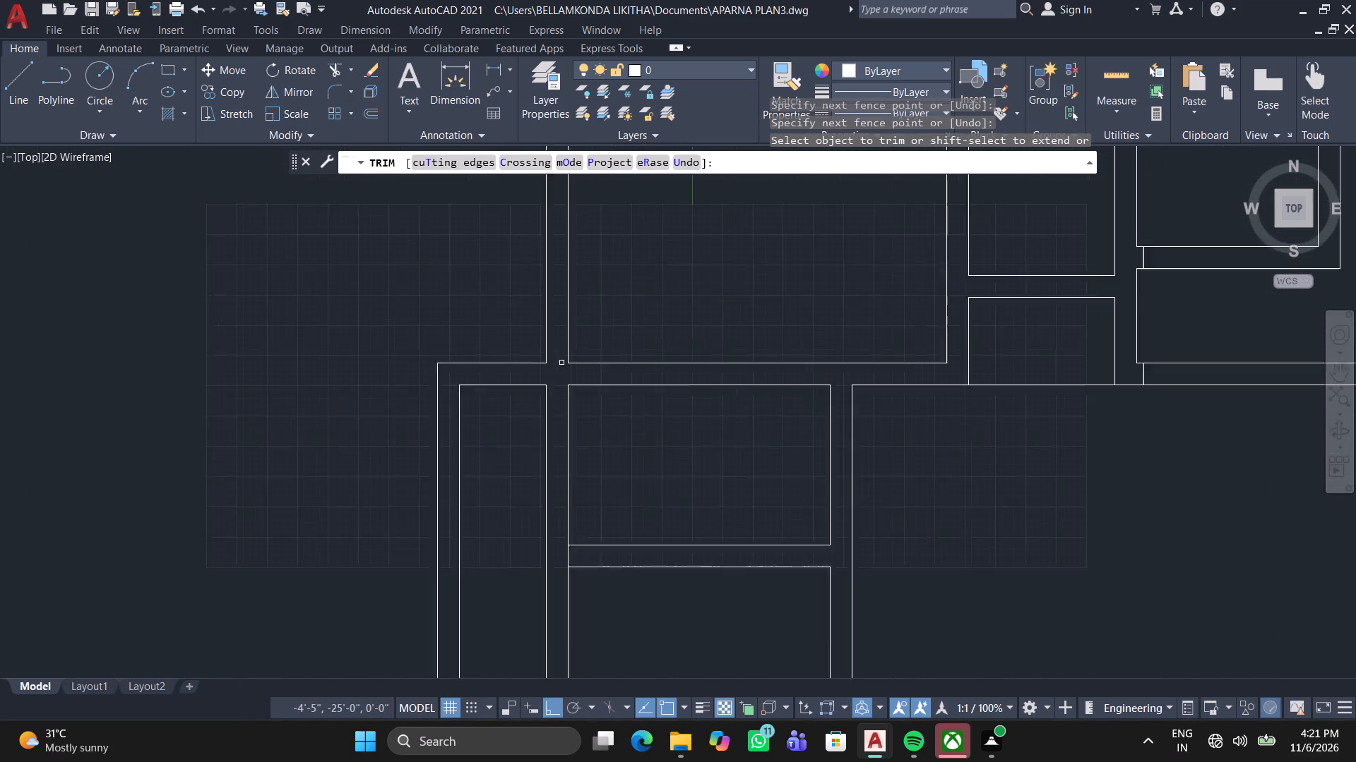
middle_drag(551, 581, 612, 502)
scroll(623, 508, up, 4)
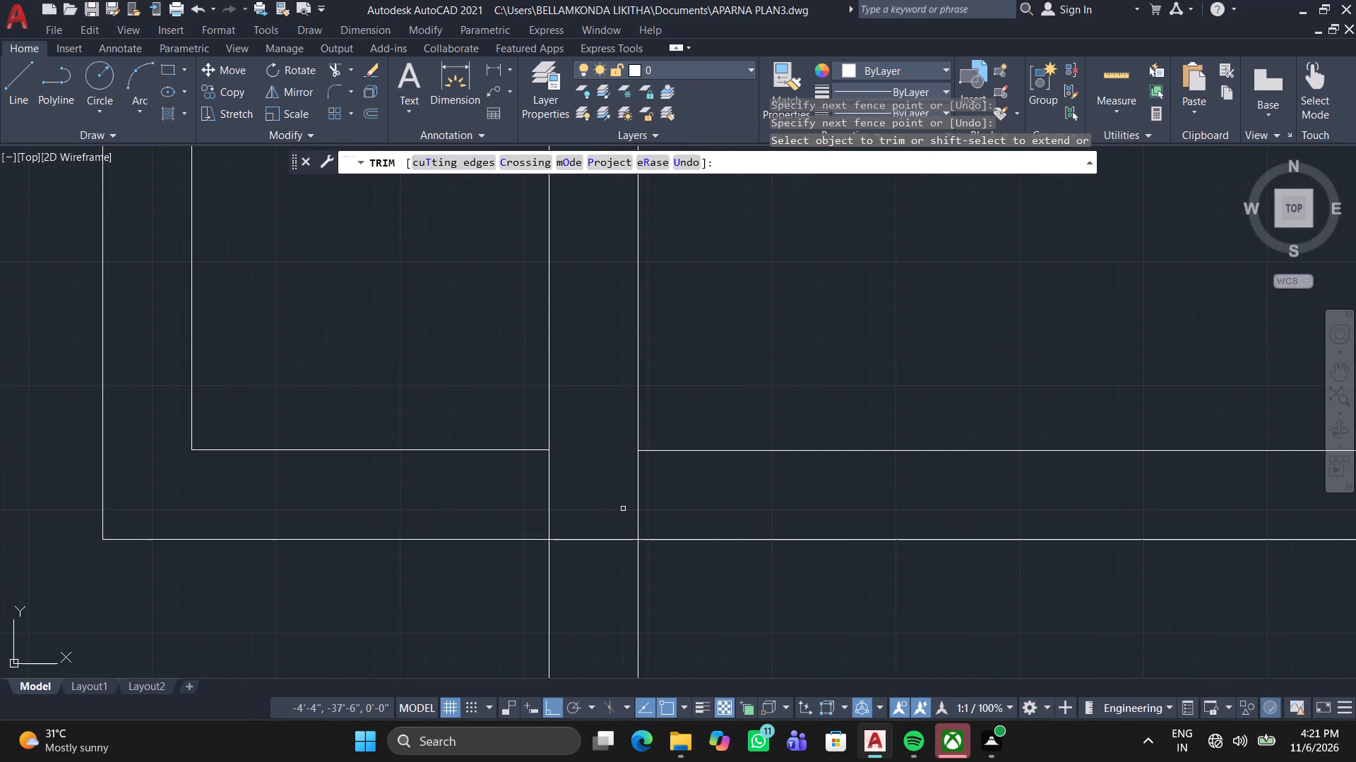
click(491, 509)
click(775, 502)
click(607, 550)
click(604, 507)
Trim the left wall's inner line across the end of the partition between the two small rooms.
scroll(604, 502, down, 3)
middle_drag(710, 329, 766, 636)
middle_drag(768, 631, 768, 383)
scroll(715, 402, up, 3)
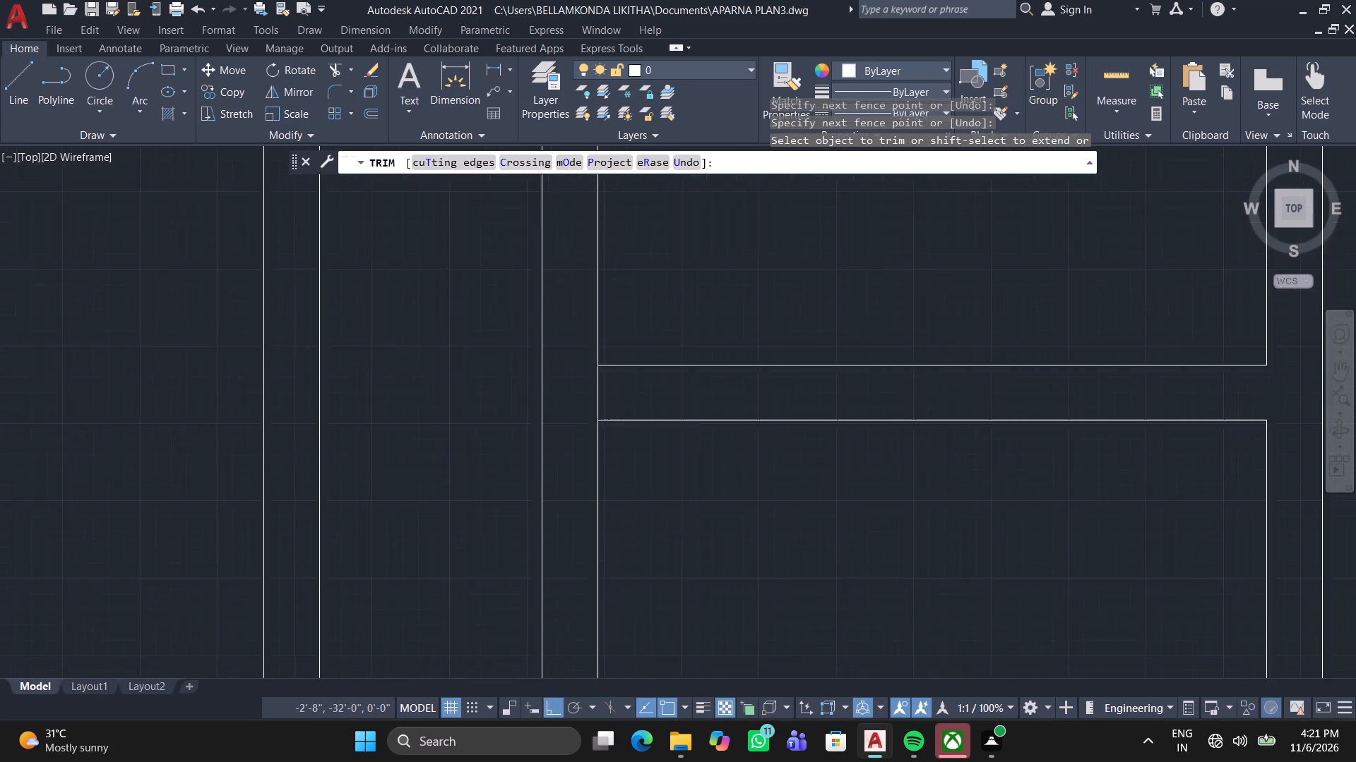
scroll(715, 403, up, 2)
click(173, 371)
click(515, 378)
Draw a 6'2" line straight down from the upper-left corner of the recess in the lower block's bottom wall.
scroll(513, 378, down, 4)
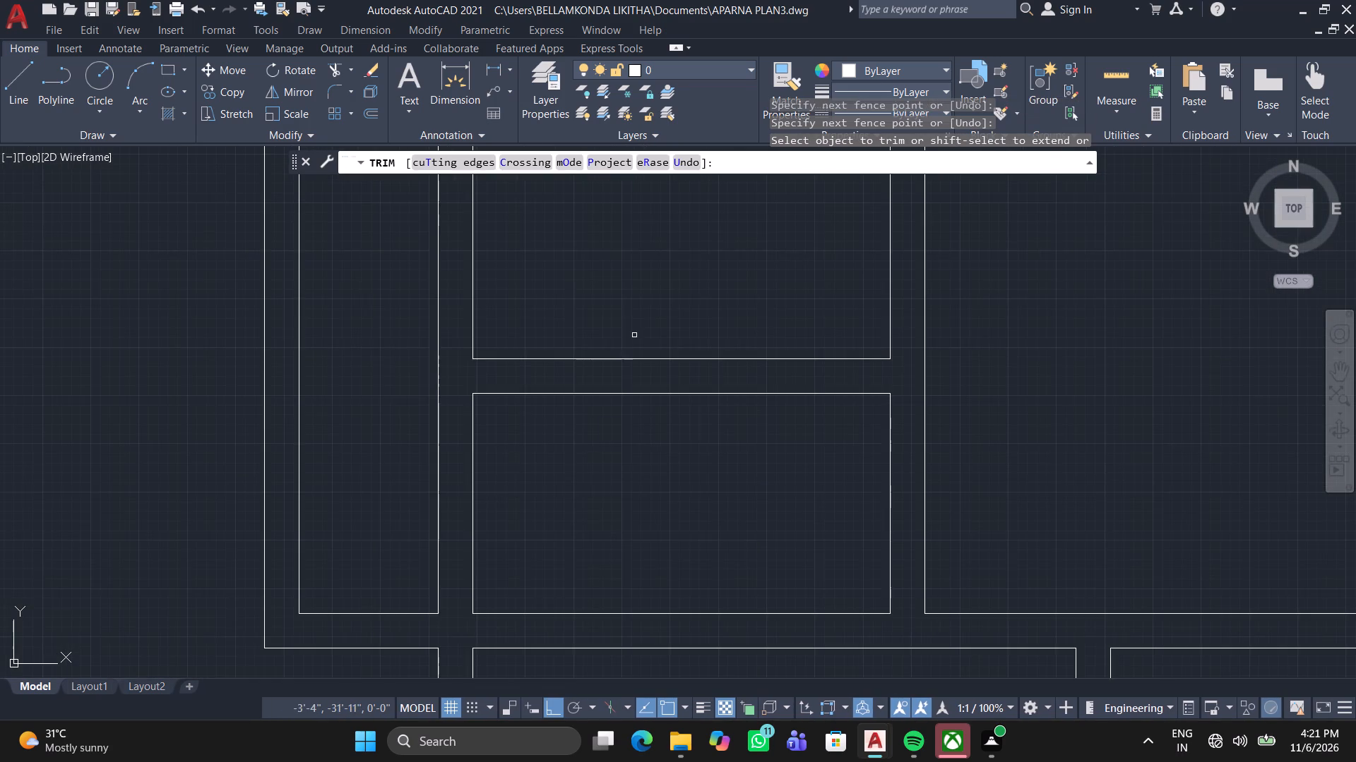
scroll(634, 335, down, 2)
middle_drag(634, 335, 646, 327)
middle_drag(646, 327, 674, 314)
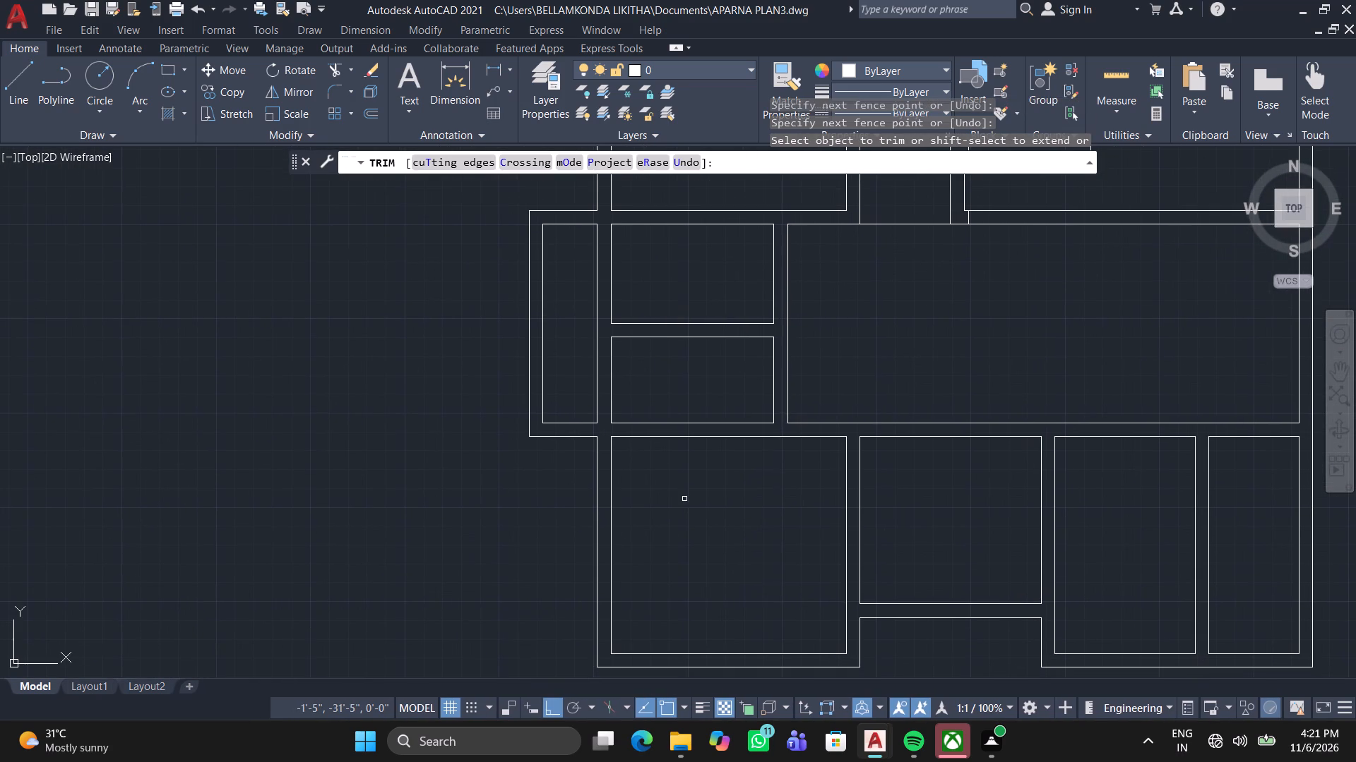
scroll(738, 456, down, 2)
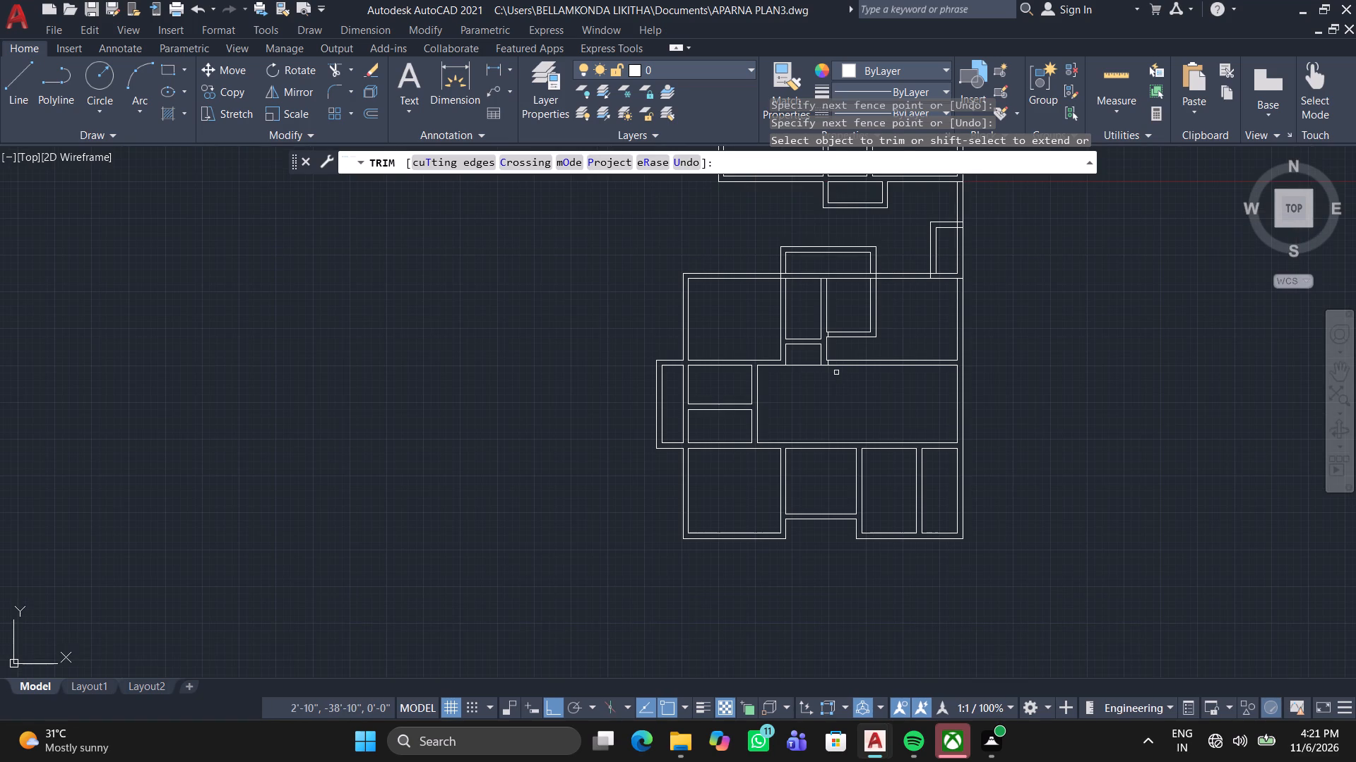
scroll(843, 528, up, 1)
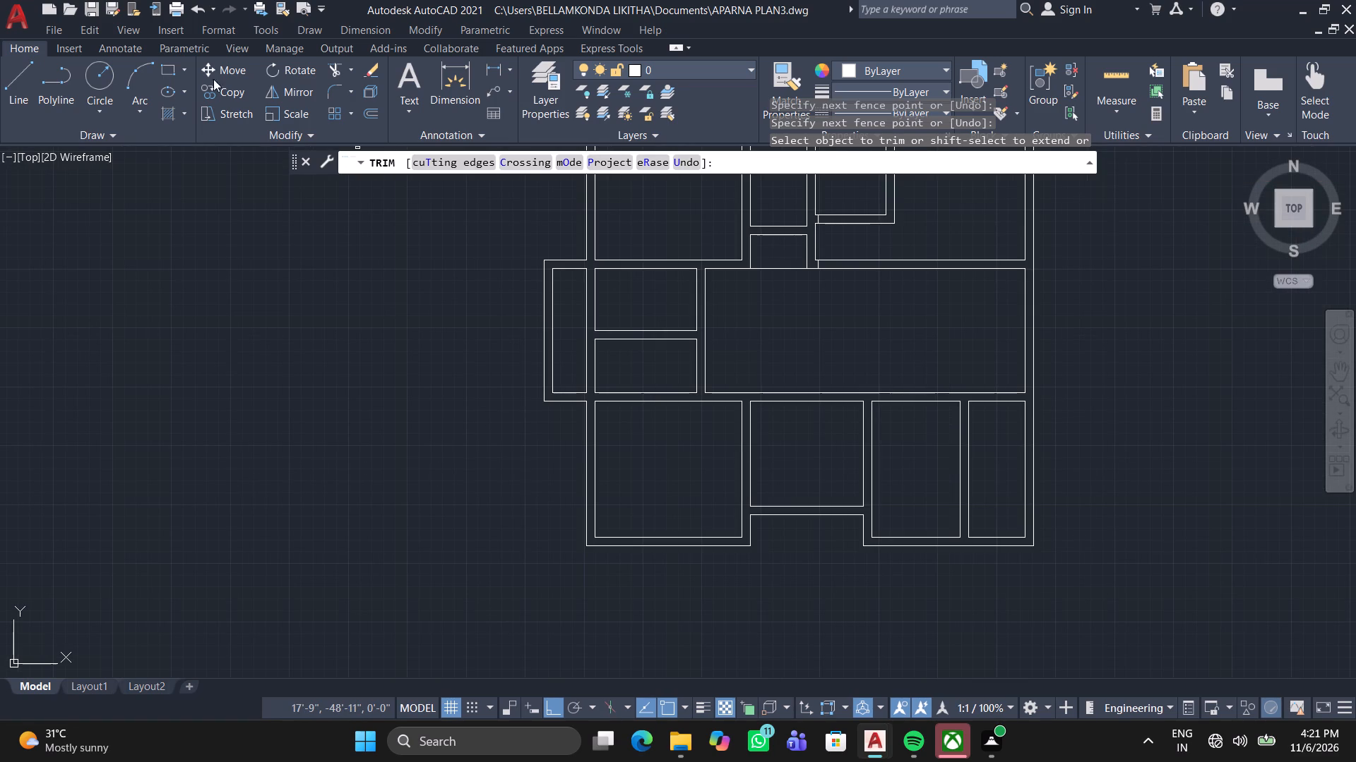
click(24, 94)
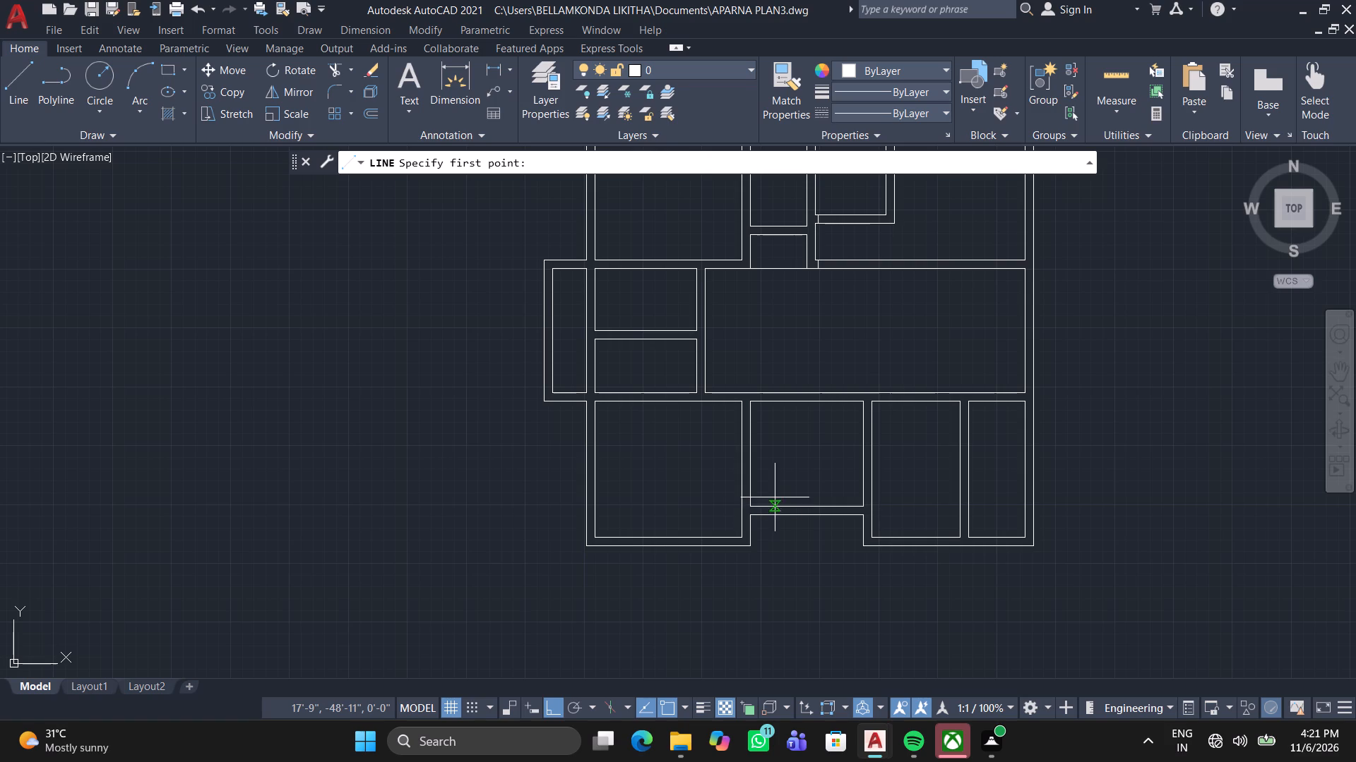
scroll(872, 540, up, 2)
middle_drag(873, 545, 898, 545)
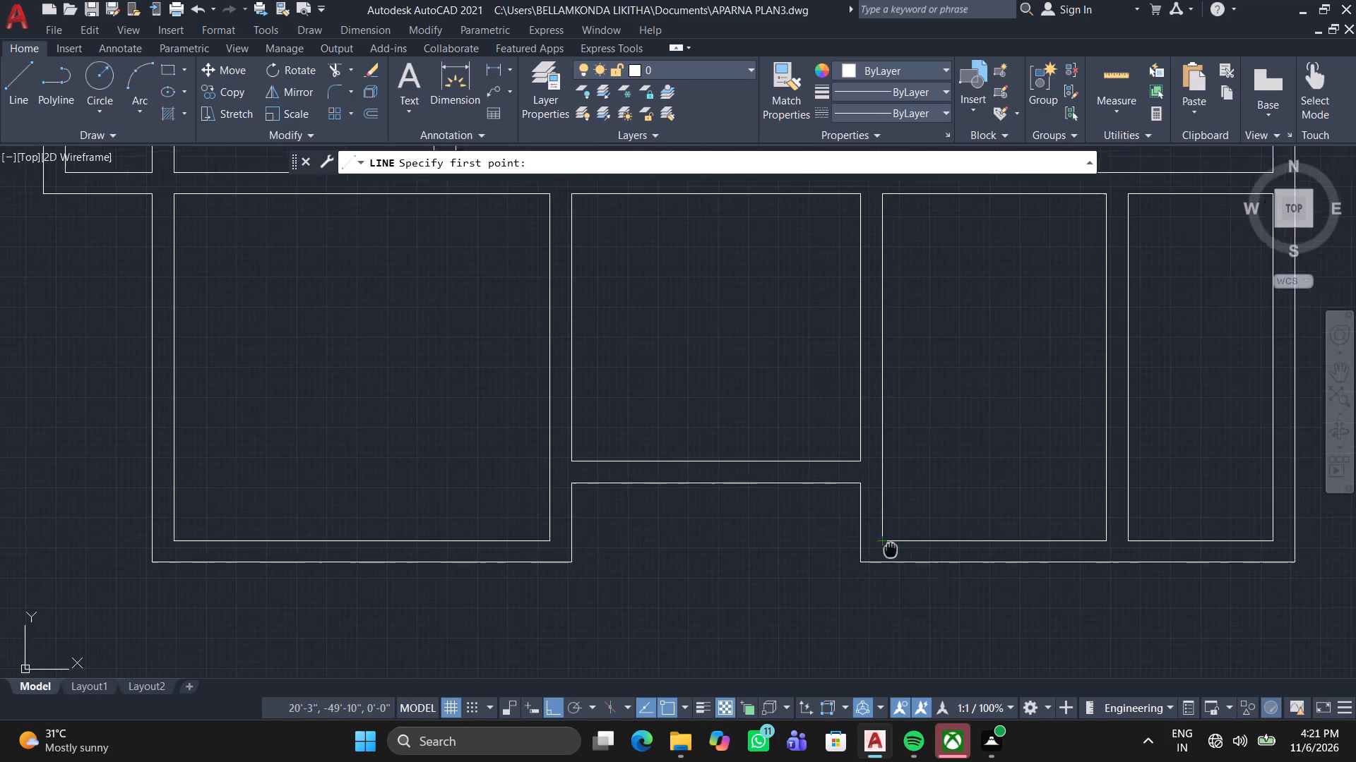
middle_drag(898, 545, 985, 468)
middle_click(985, 468)
click(670, 397)
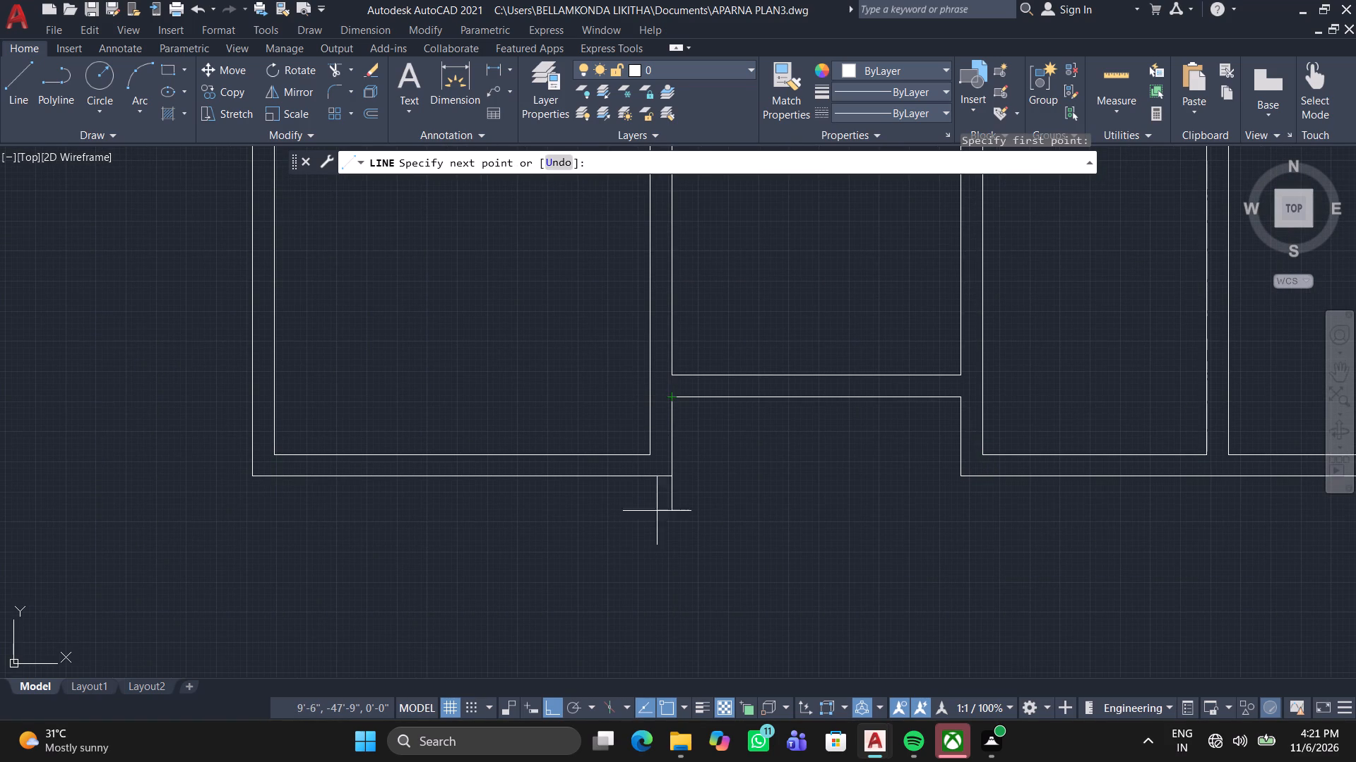
middle_drag(656, 554, 715, 456)
scroll(713, 467, down, 2)
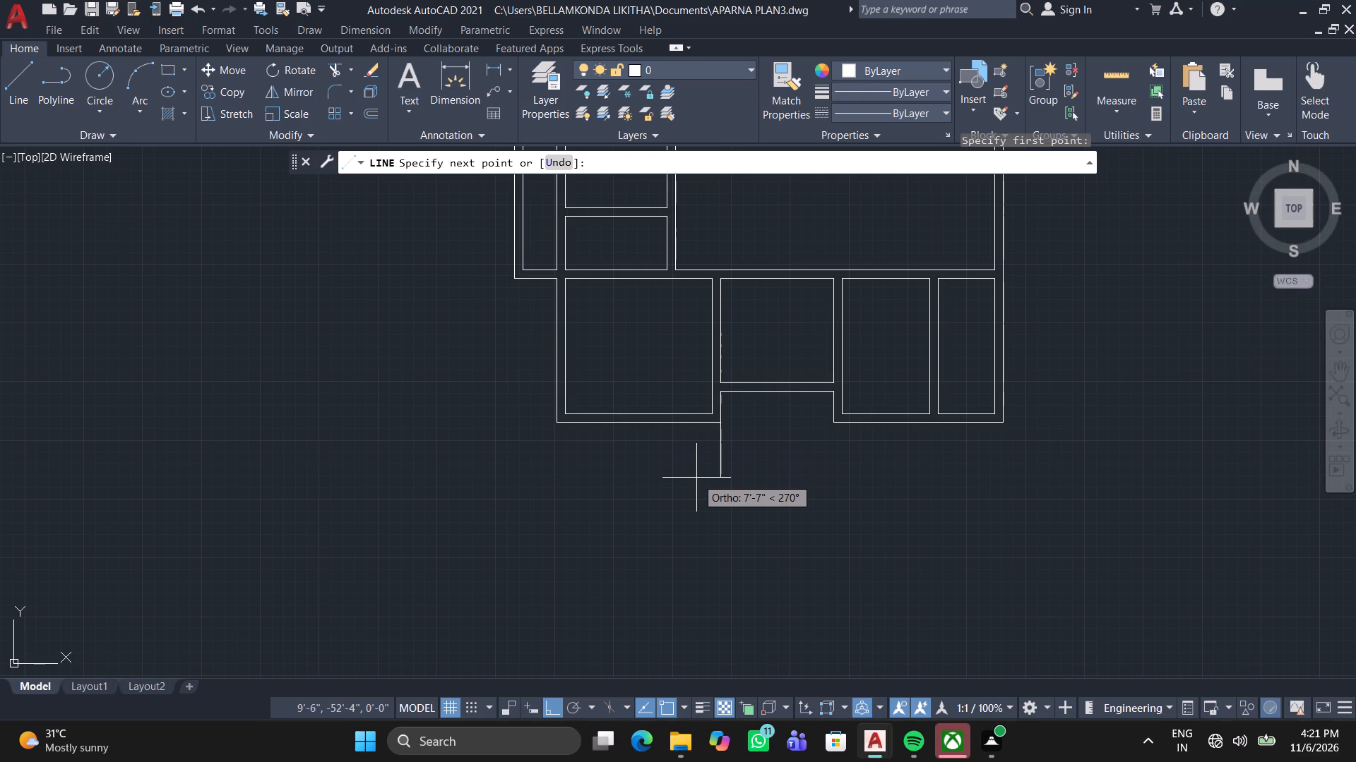
key(6)
key(apostrophe)
key(2)
key(Return)
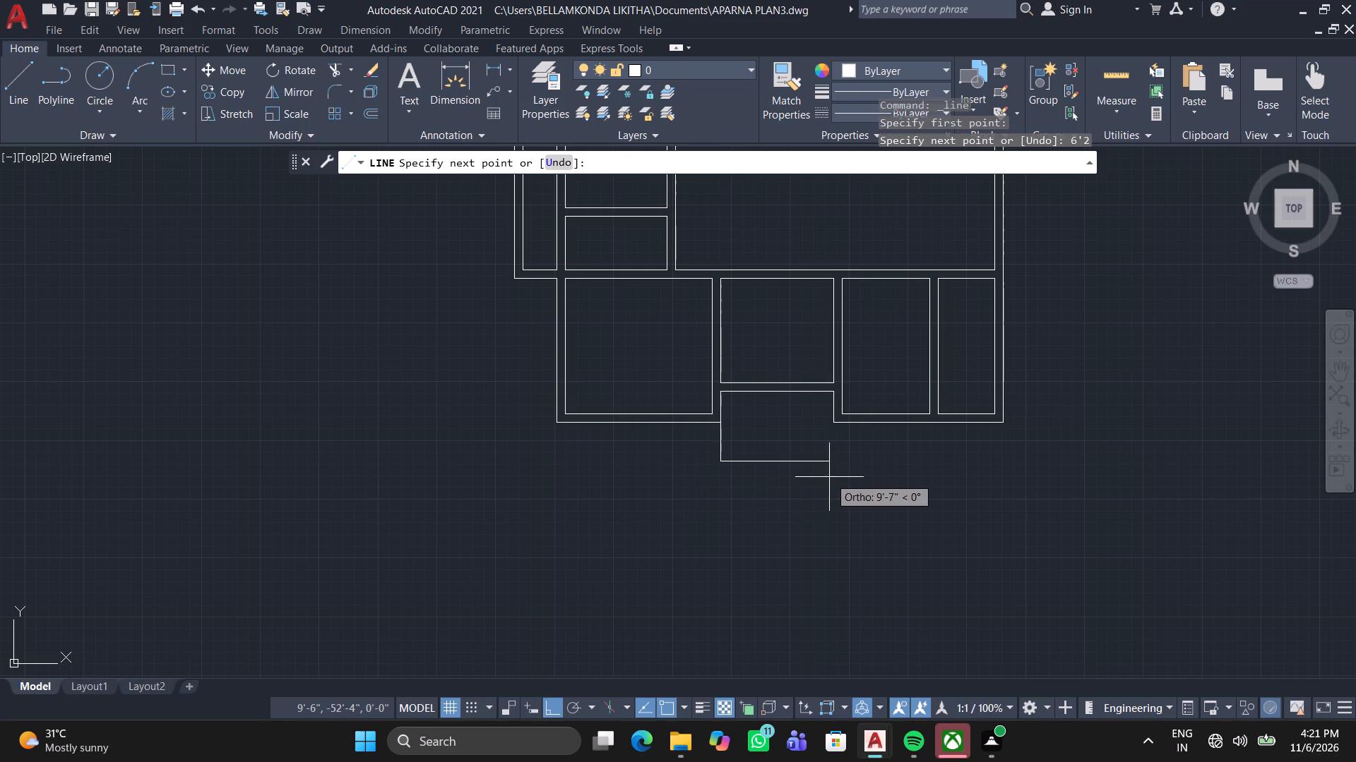
key(Escape)
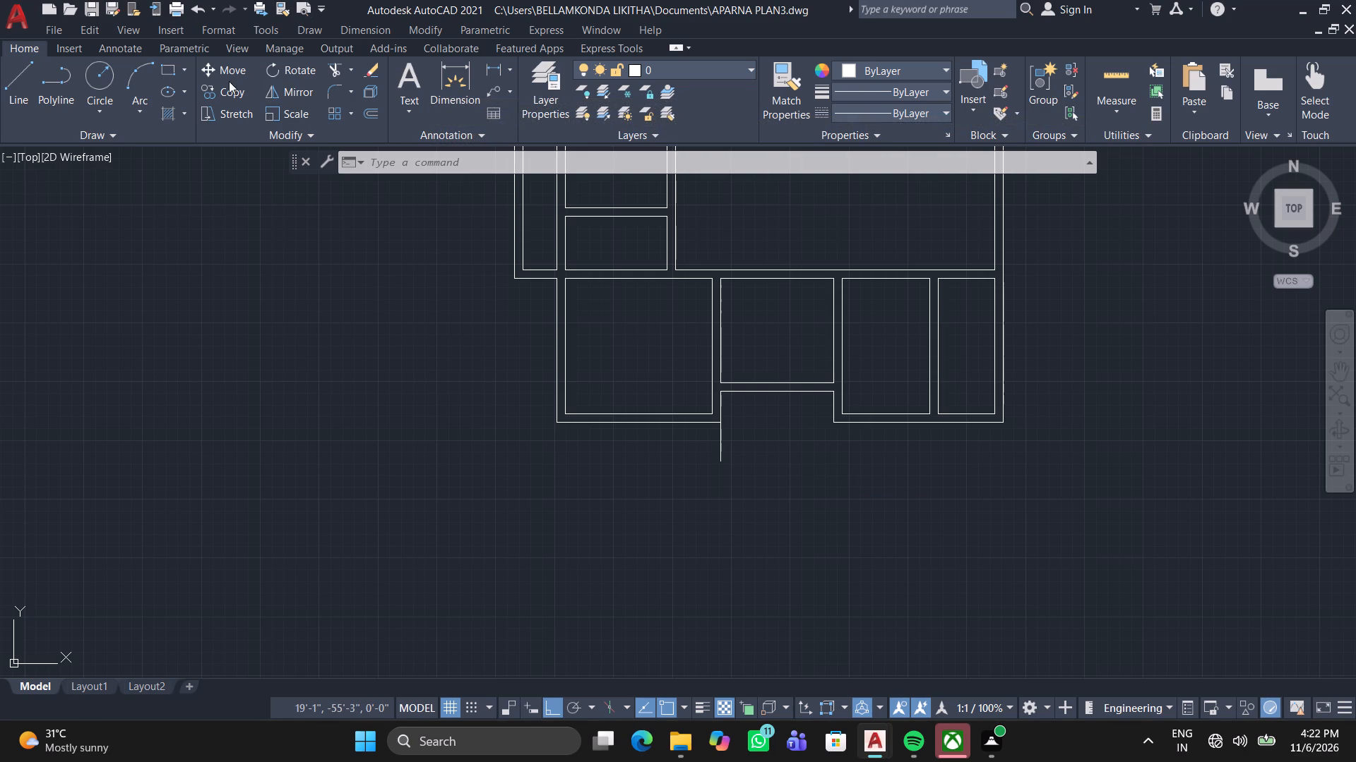
Draw a rectangle from the recess's upper-right corner to the lower end of the new 6'2" line.
click(168, 70)
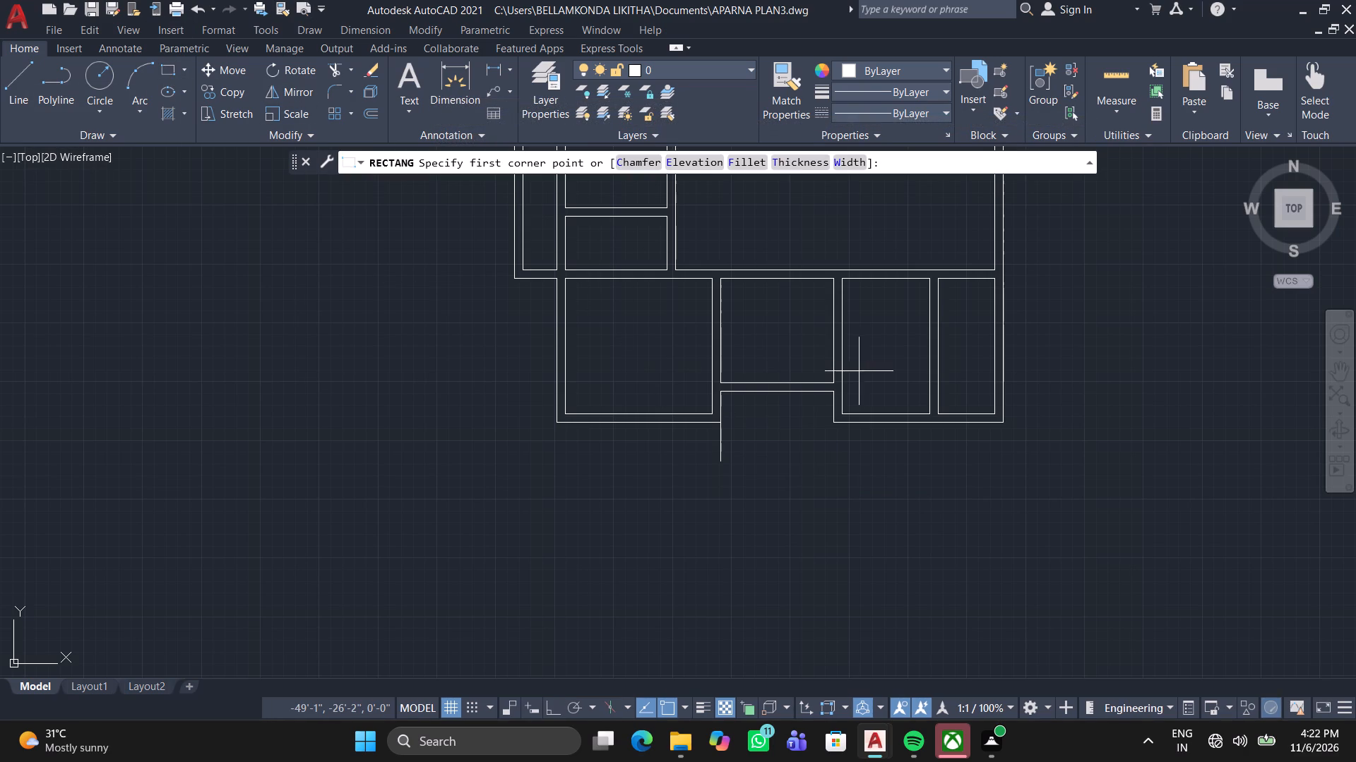
click(828, 395)
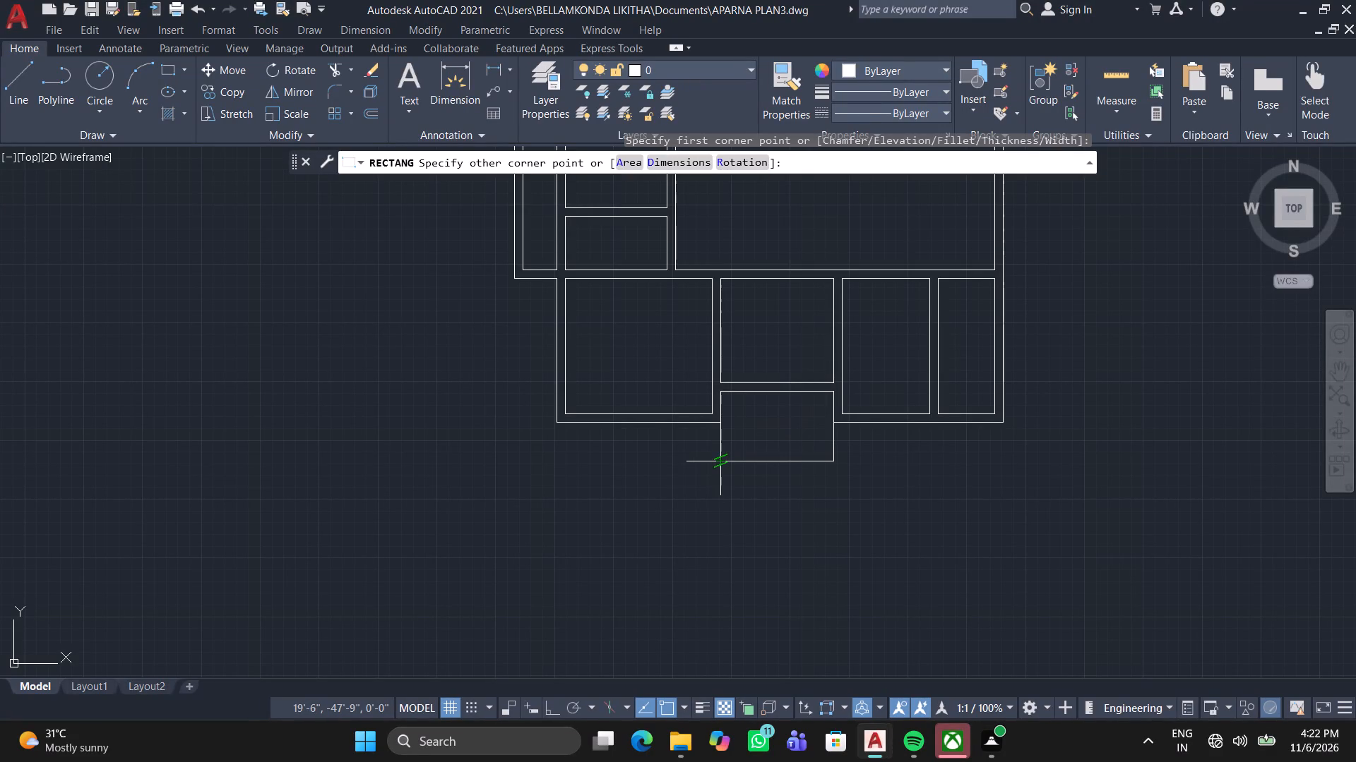
click(720, 460)
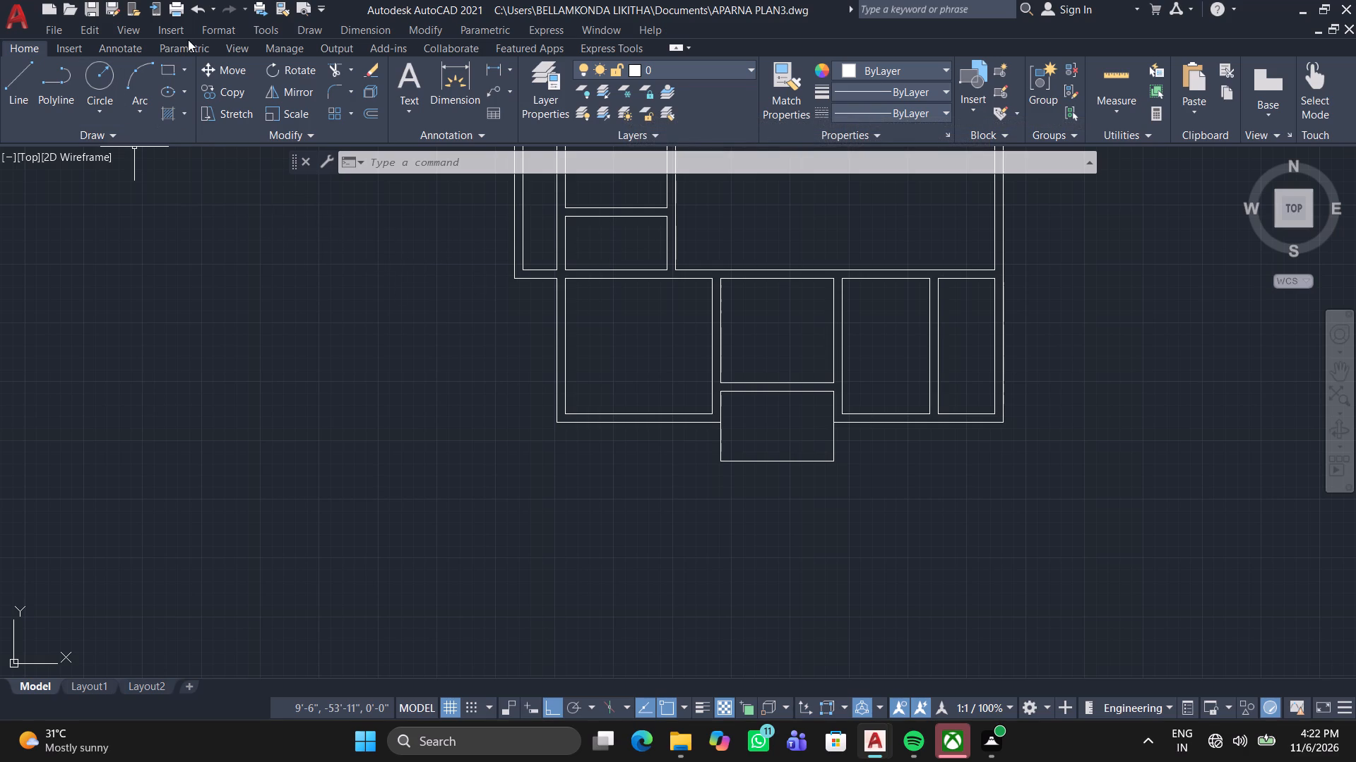
Offset the new bottom rectangle outward by 9" to form its surrounding wall.
click(372, 116)
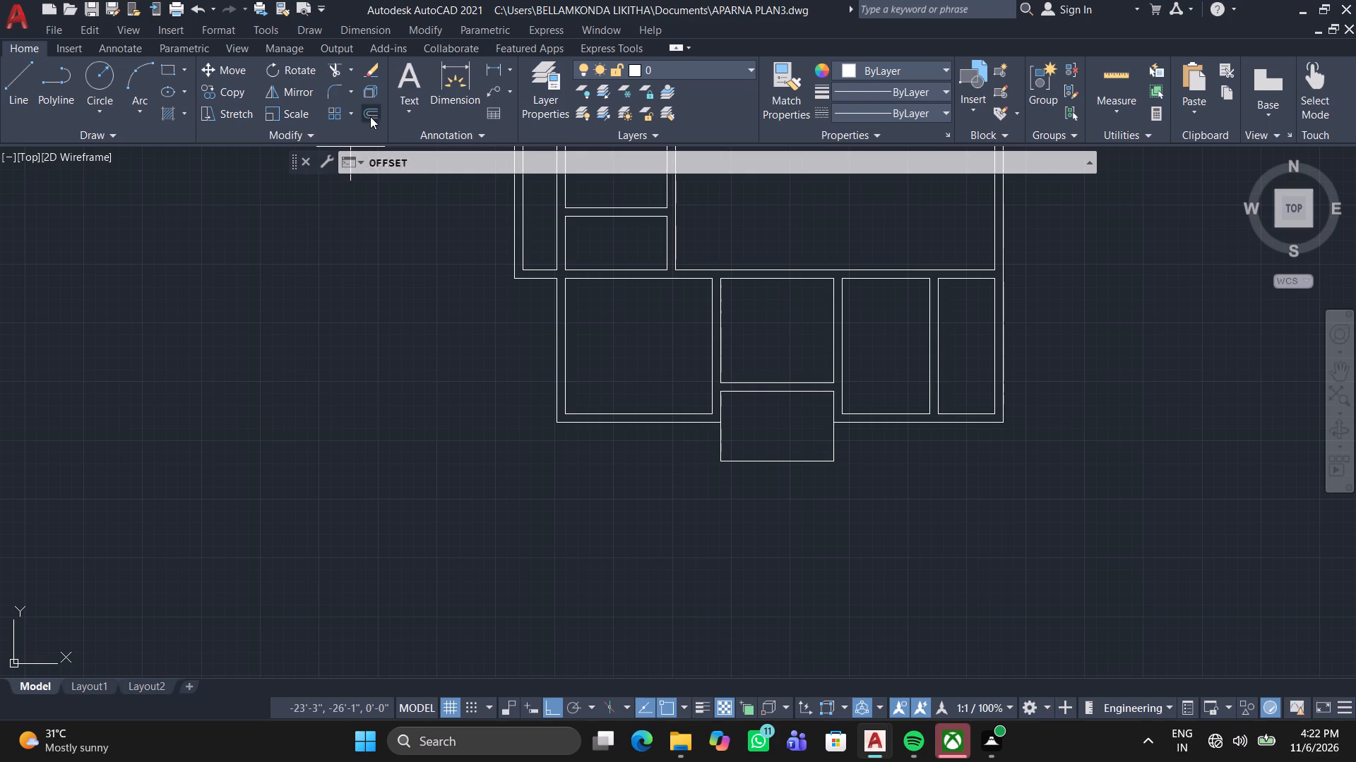
key(space)
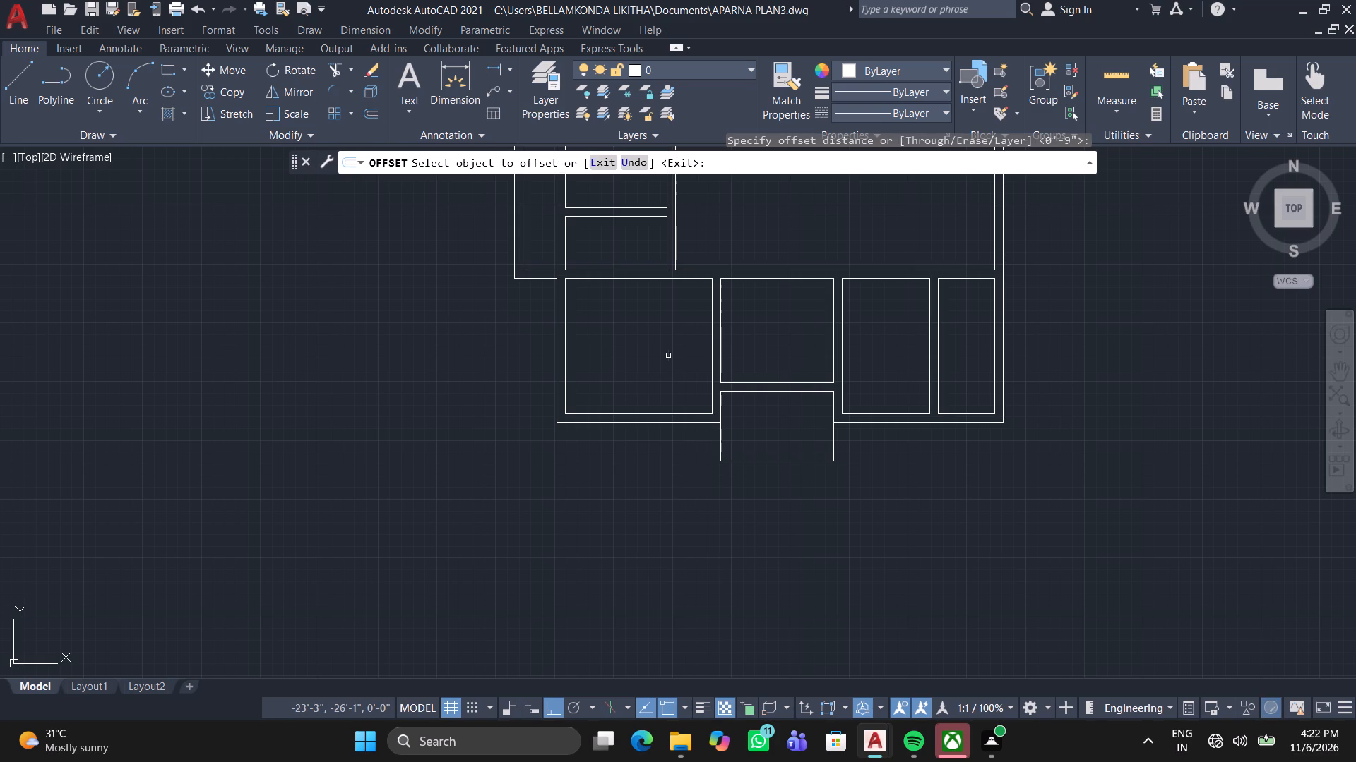
click(720, 459)
click(683, 494)
Trim the crossing wall lines where the top enclosure's left wall meets the lower block's top wall.
scroll(734, 461, down, 1)
middle_drag(737, 474, 701, 545)
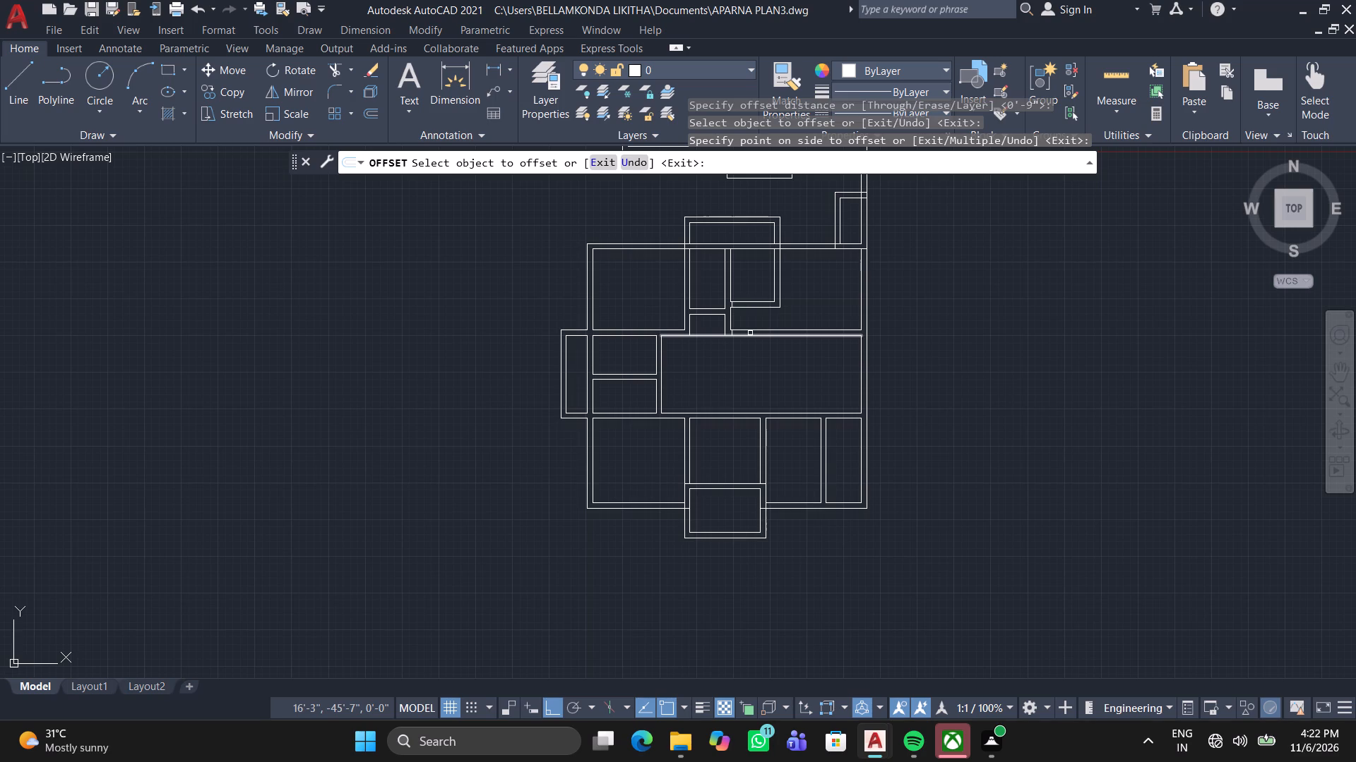
scroll(816, 312, down, 1)
middle_drag(812, 315, 747, 478)
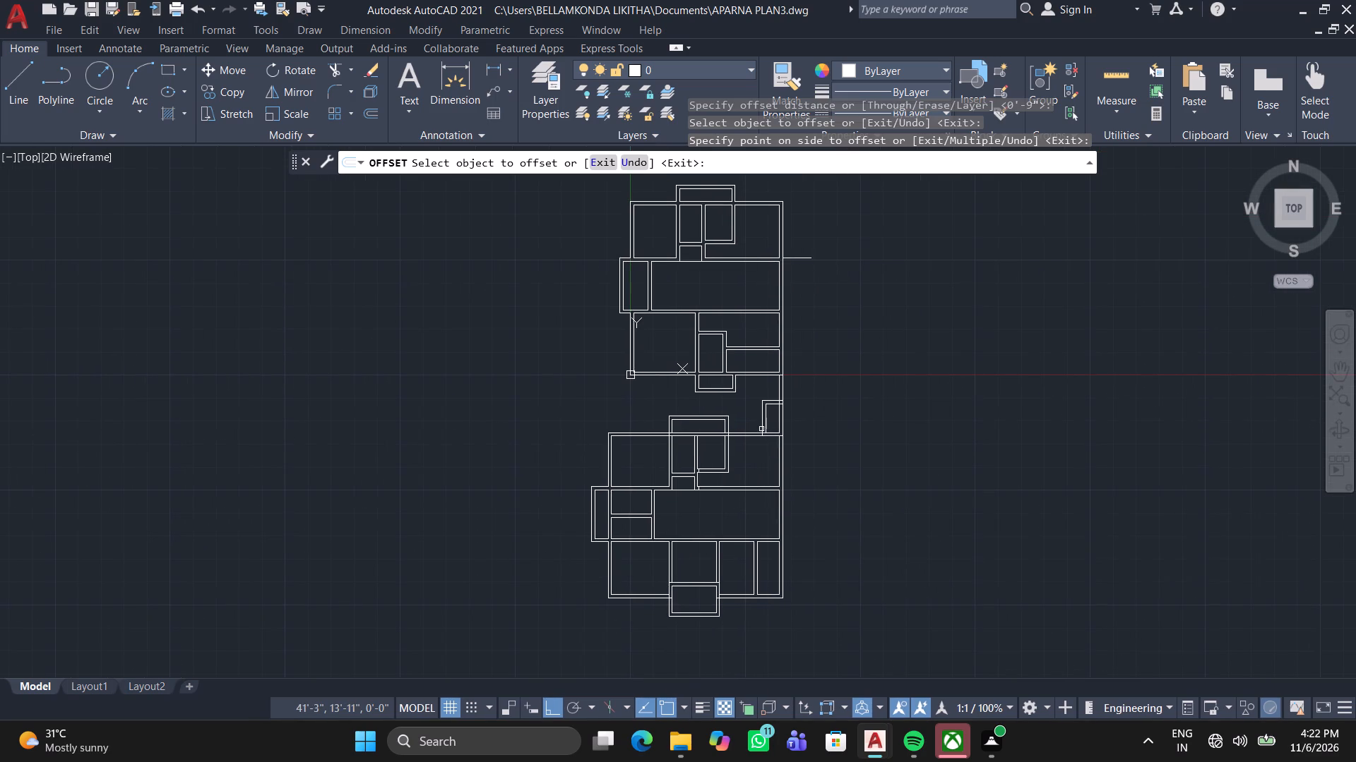
click(338, 71)
scroll(689, 423, up, 5)
middle_drag(660, 452, 802, 320)
middle_click(802, 320)
click(590, 434)
click(713, 435)
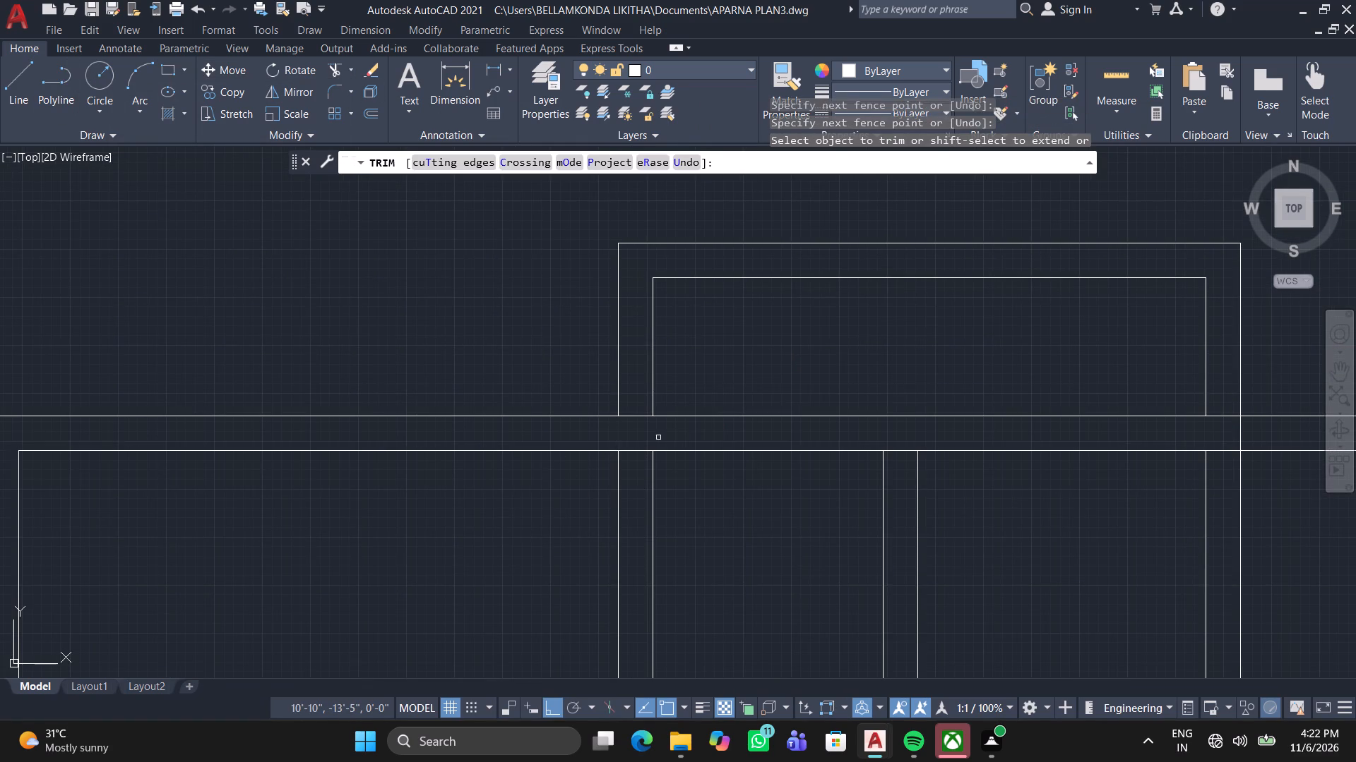
click(638, 468)
click(641, 400)
Trim the top wall's inner line across the end of the partition below the top enclosure.
click(903, 453)
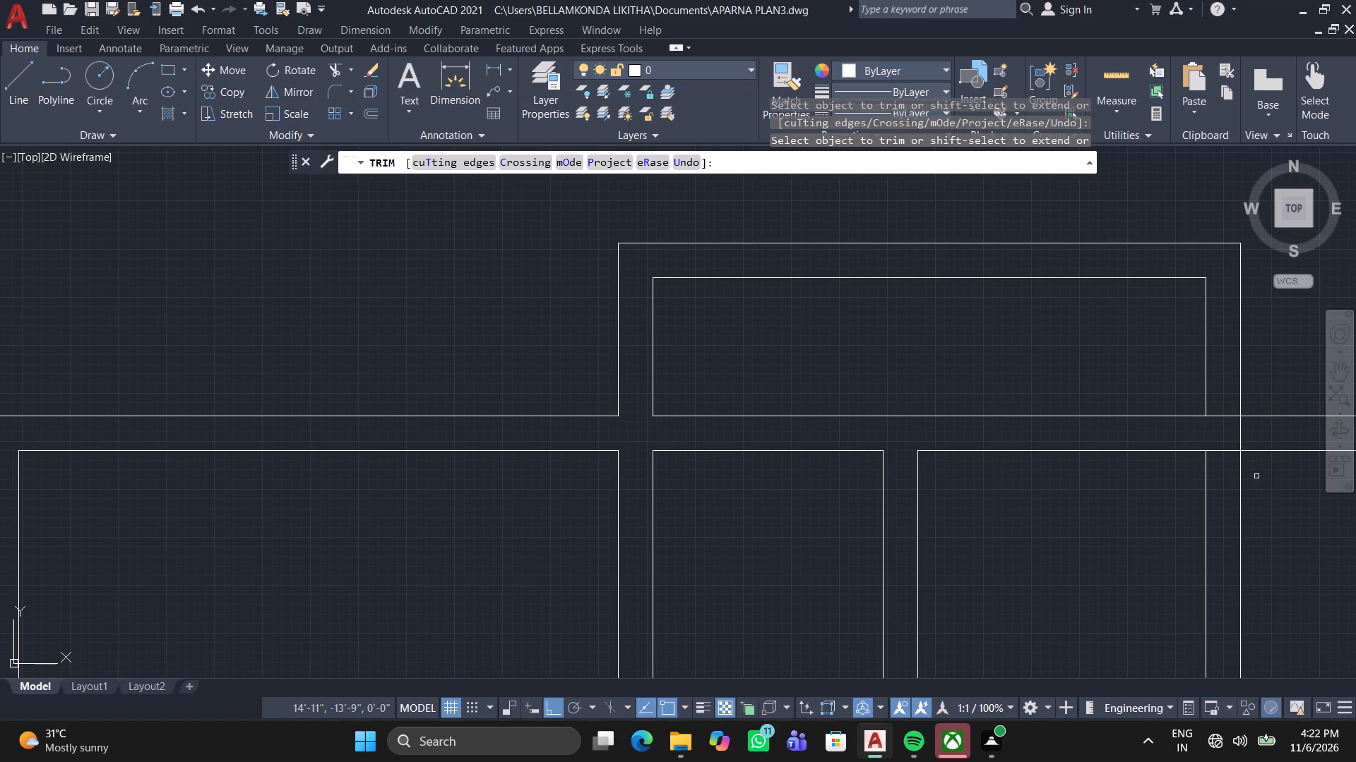
Trim the crossing wall lines where the top enclosure's right wall meets the lower block's top wall, keeping the enclosure's inner line.
click(1255, 476)
click(1265, 484)
click(1220, 459)
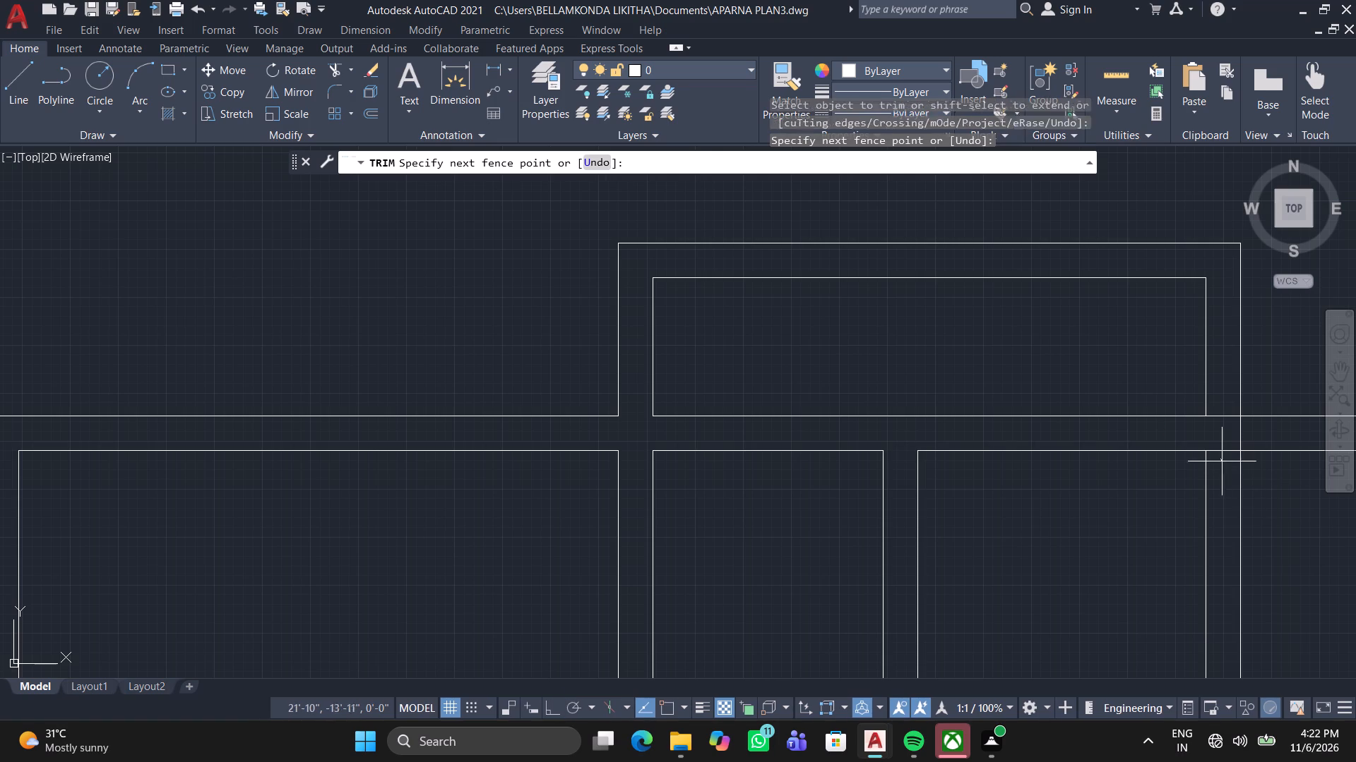
click(1246, 437)
click(1231, 438)
click(1203, 399)
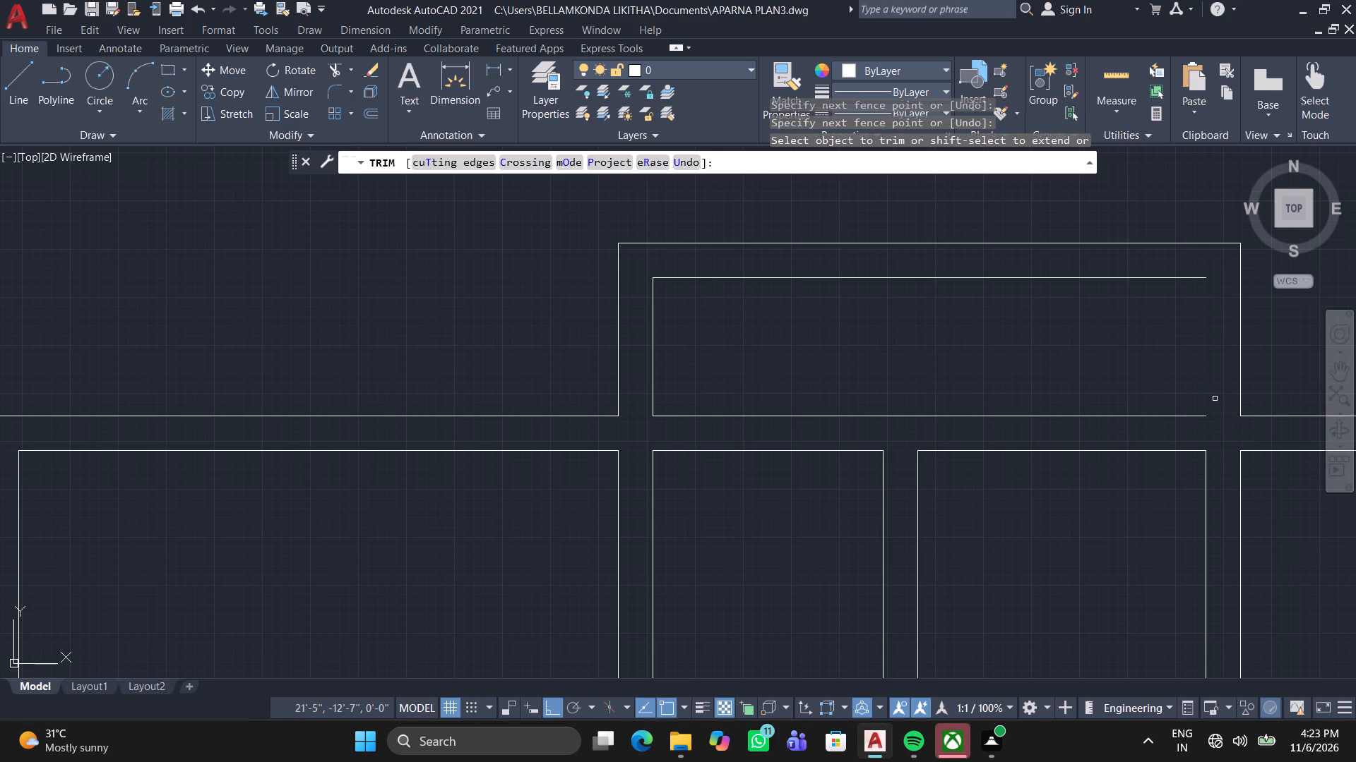
key(ctrl+z)
click(1218, 435)
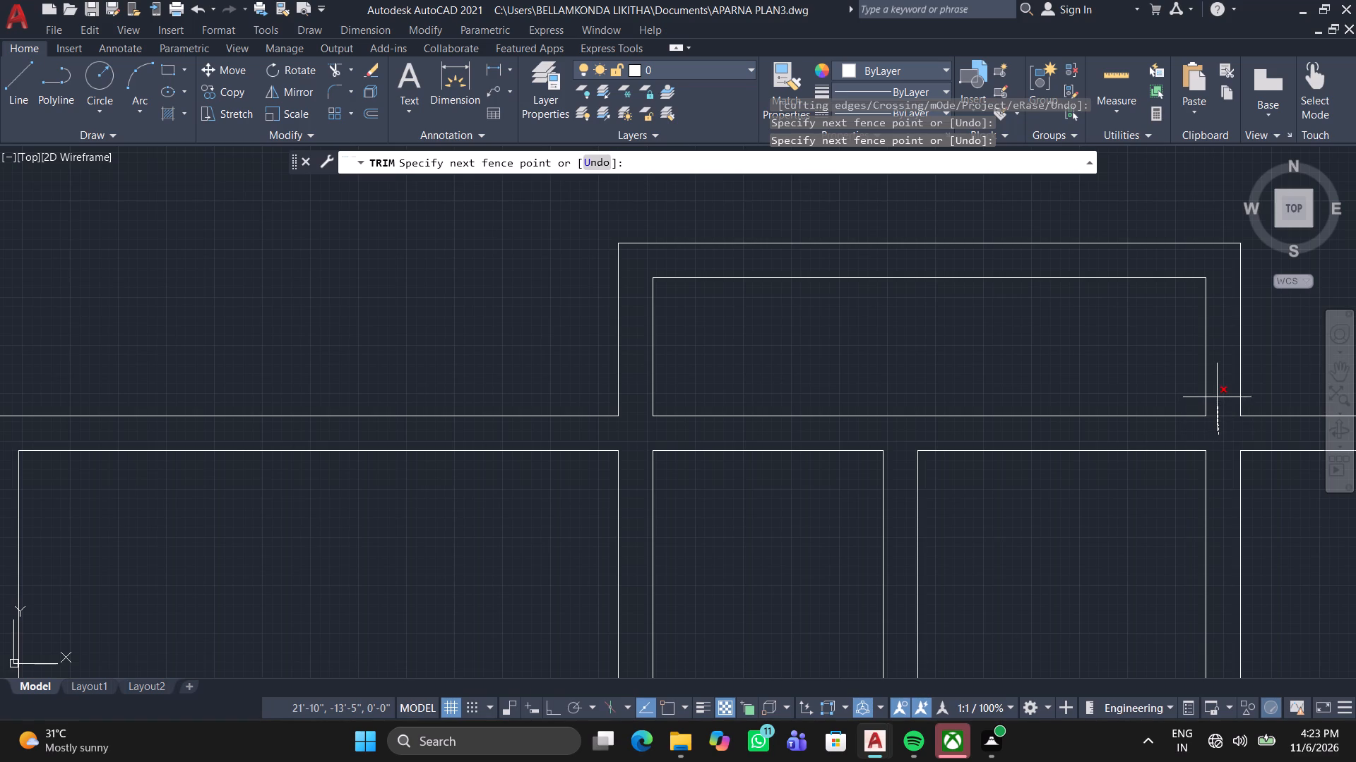
click(1217, 397)
Trim the wall line crossing the bottom enclosure's left wall where it meets the lower block's bottom wall.
scroll(1168, 443, down, 2)
middle_drag(1156, 452, 1114, 318)
middle_drag(783, 519, 908, 296)
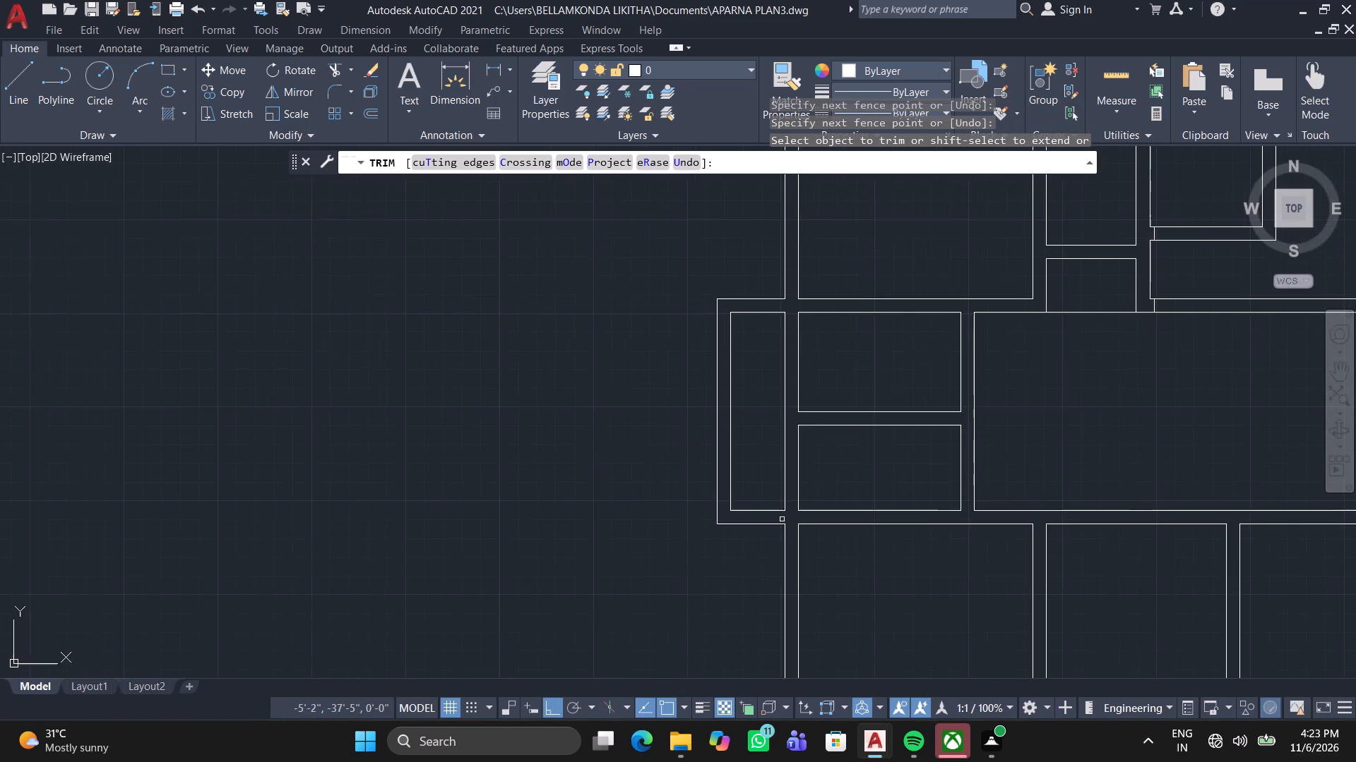
middle_drag(885, 461, 804, 294)
middle_click(804, 294)
scroll(925, 505, up, 1)
middle_drag(925, 506, 867, 430)
middle_drag(1023, 554, 948, 410)
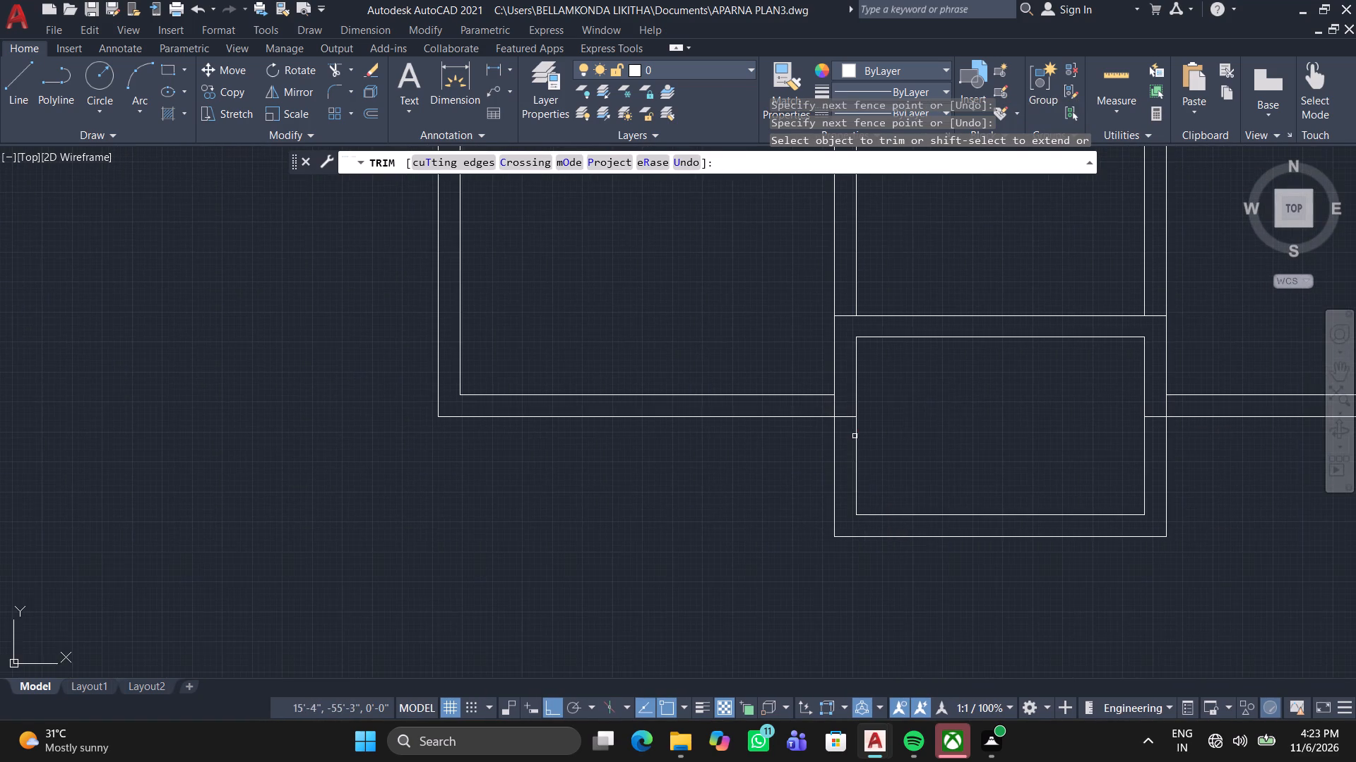
scroll(853, 437, up, 4)
click(818, 345)
click(707, 237)
Trim the room's bottom line across the left partition above the bottom enclosure.
middle_drag(844, 258, 805, 485)
scroll(808, 474, down, 1)
scroll(832, 306, down, 1)
middle_drag(813, 266, 805, 435)
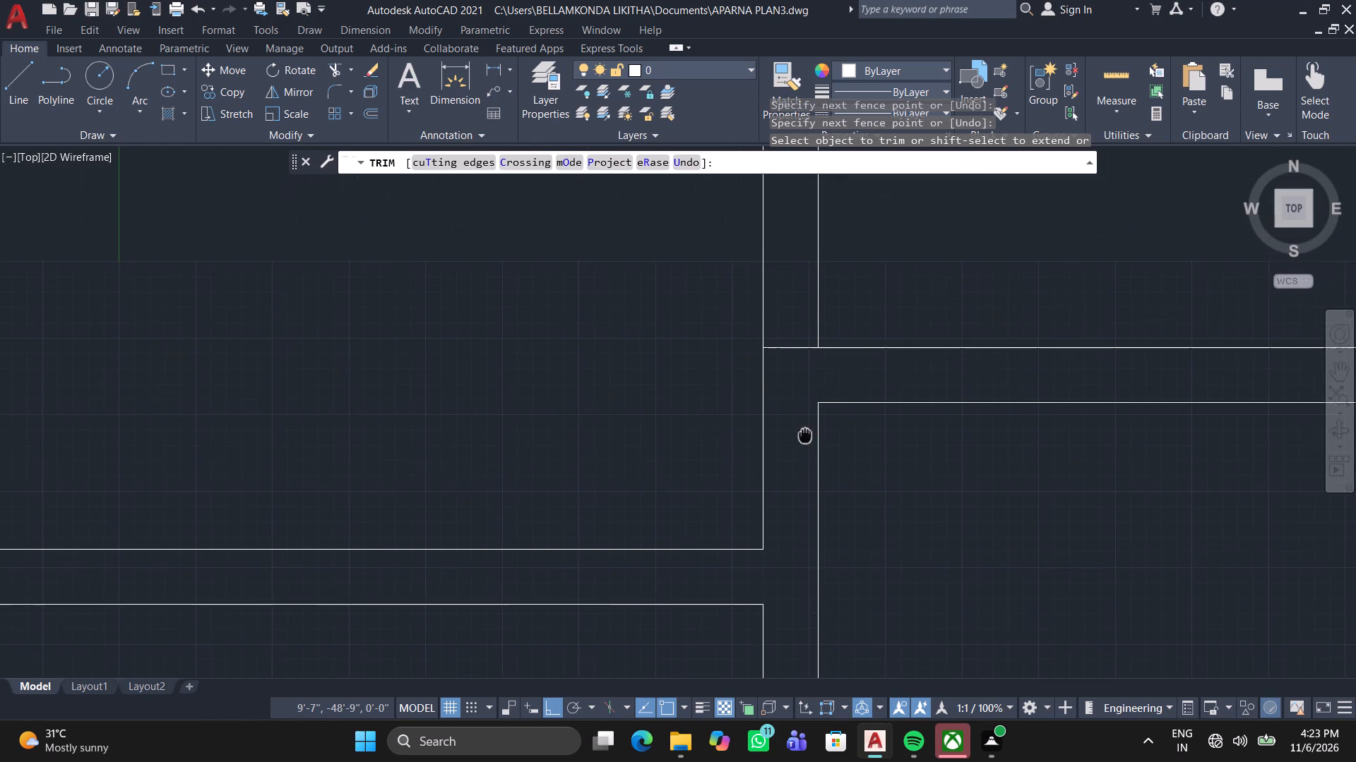
middle_drag(805, 435, 802, 439)
click(803, 362)
click(785, 317)
Trim the wall lines crossing the bottom enclosure's right wall, at the room above and at the block's bottom wall.
scroll(807, 336, down, 2)
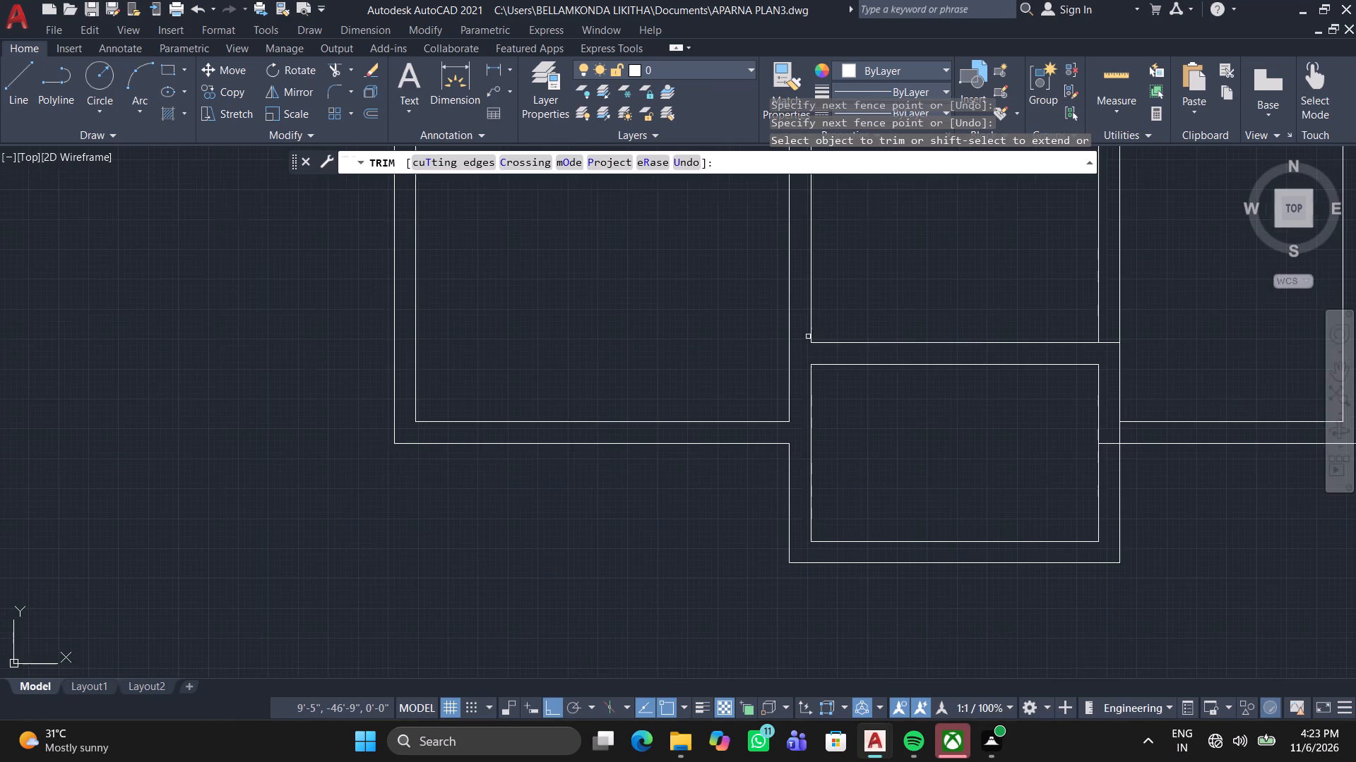
scroll(996, 377, down, 1)
middle_drag(996, 378, 789, 417)
scroll(835, 406, up, 3)
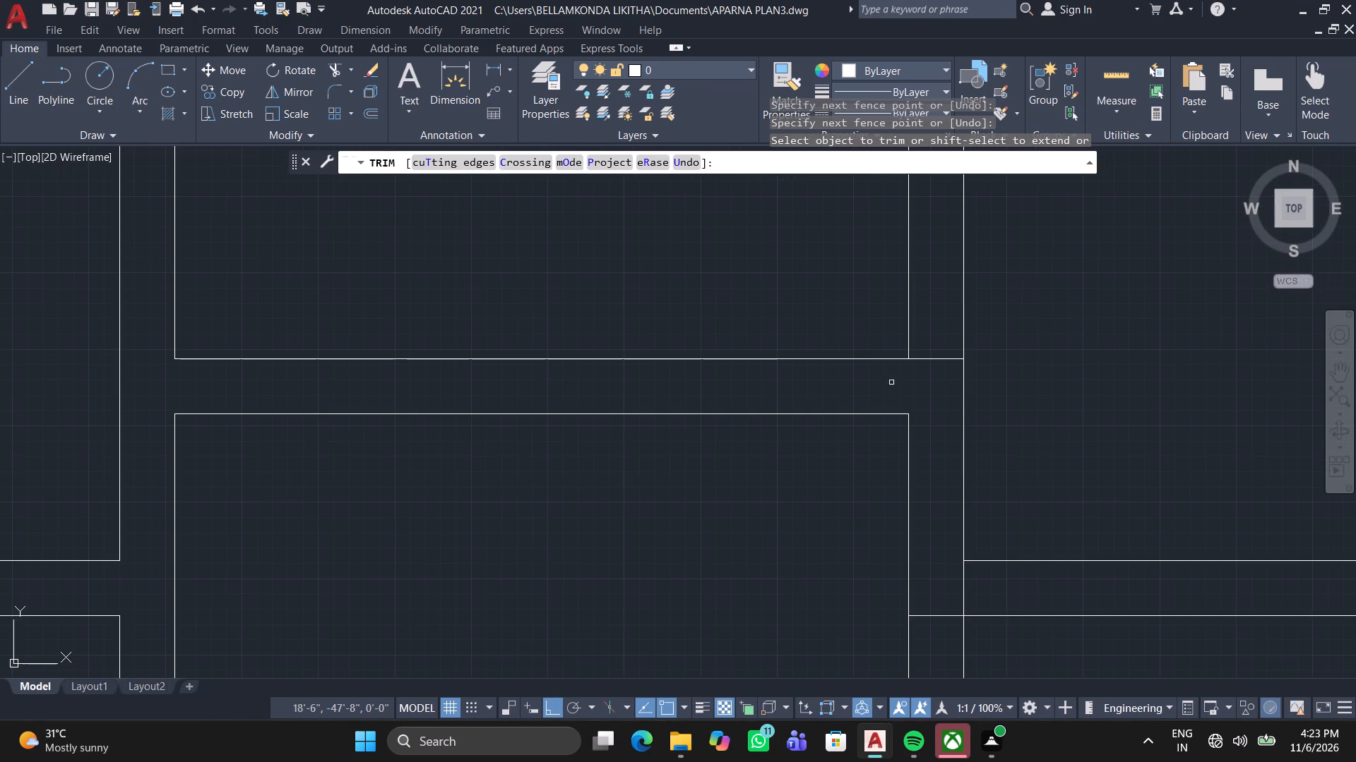
click(935, 378)
click(948, 334)
click(931, 643)
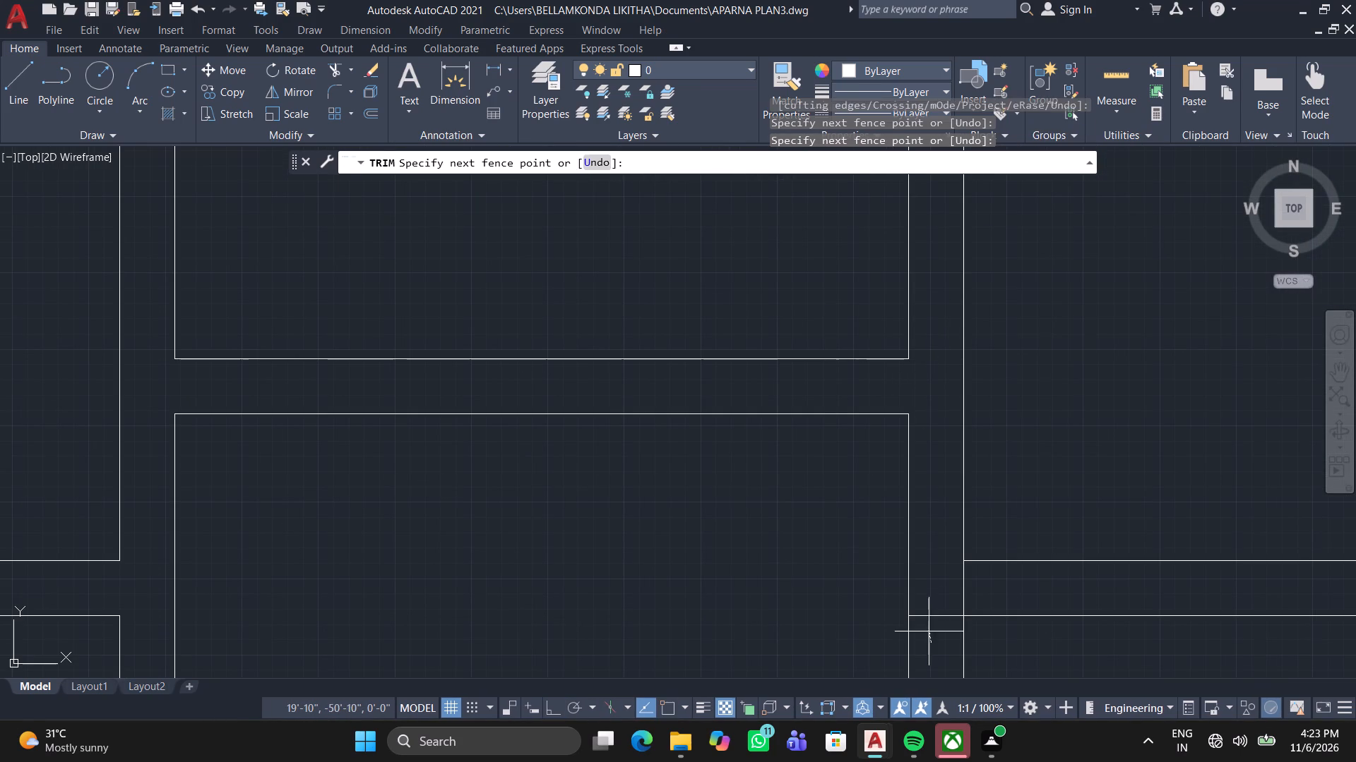
click(981, 599)
Trim the leftover wall lines where the small right-hand enclosure's two side walls meet the lower block's top wall.
scroll(980, 599, down, 3)
middle_drag(988, 554, 899, 430)
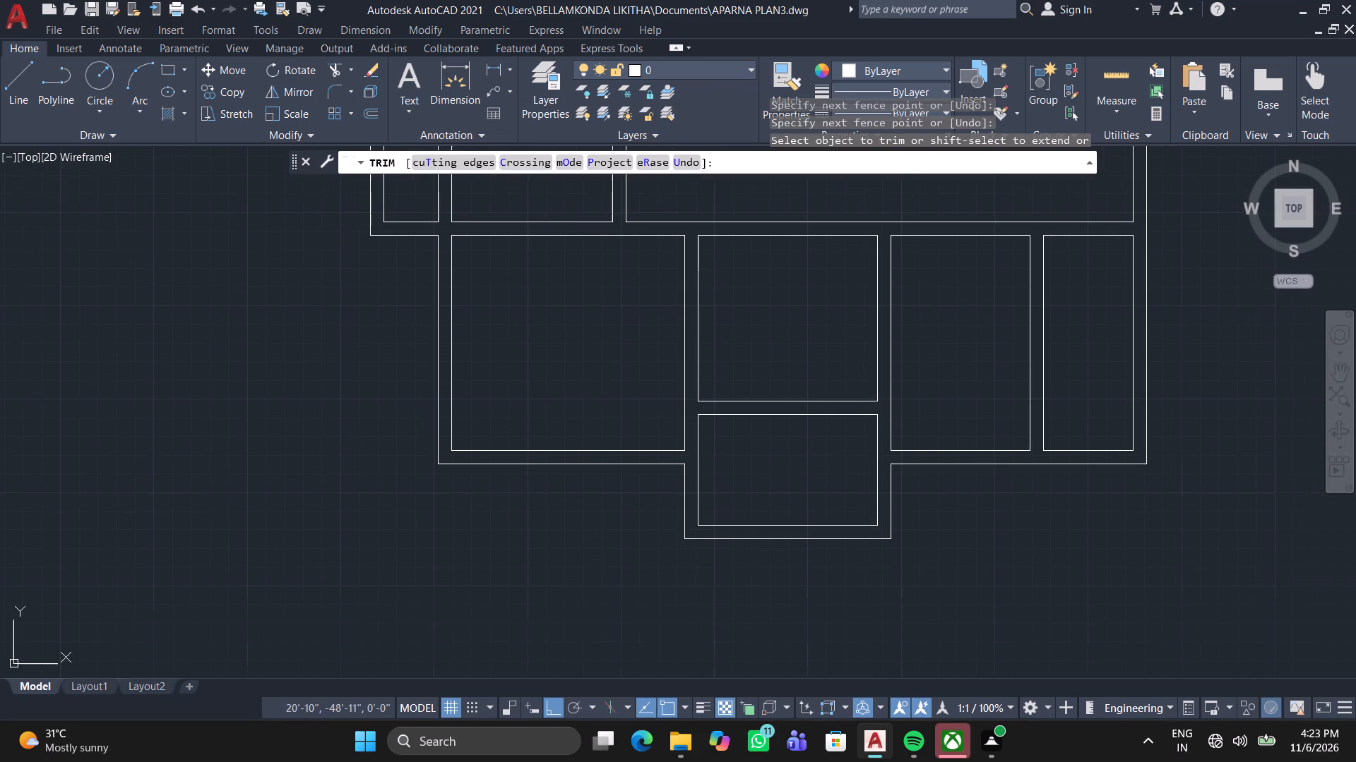
middle_drag(1073, 249, 887, 500)
middle_drag(954, 300, 910, 557)
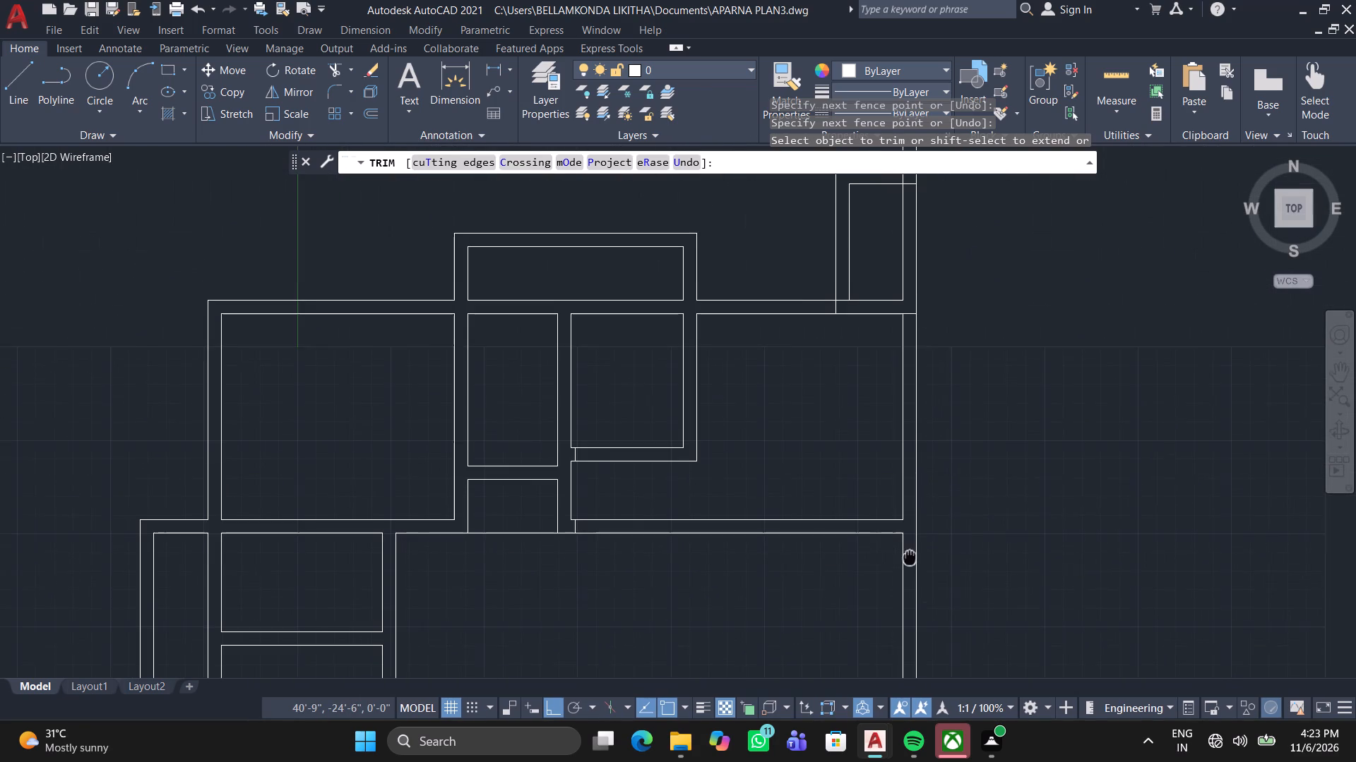
middle_drag(910, 557, 910, 555)
scroll(880, 299, up, 3)
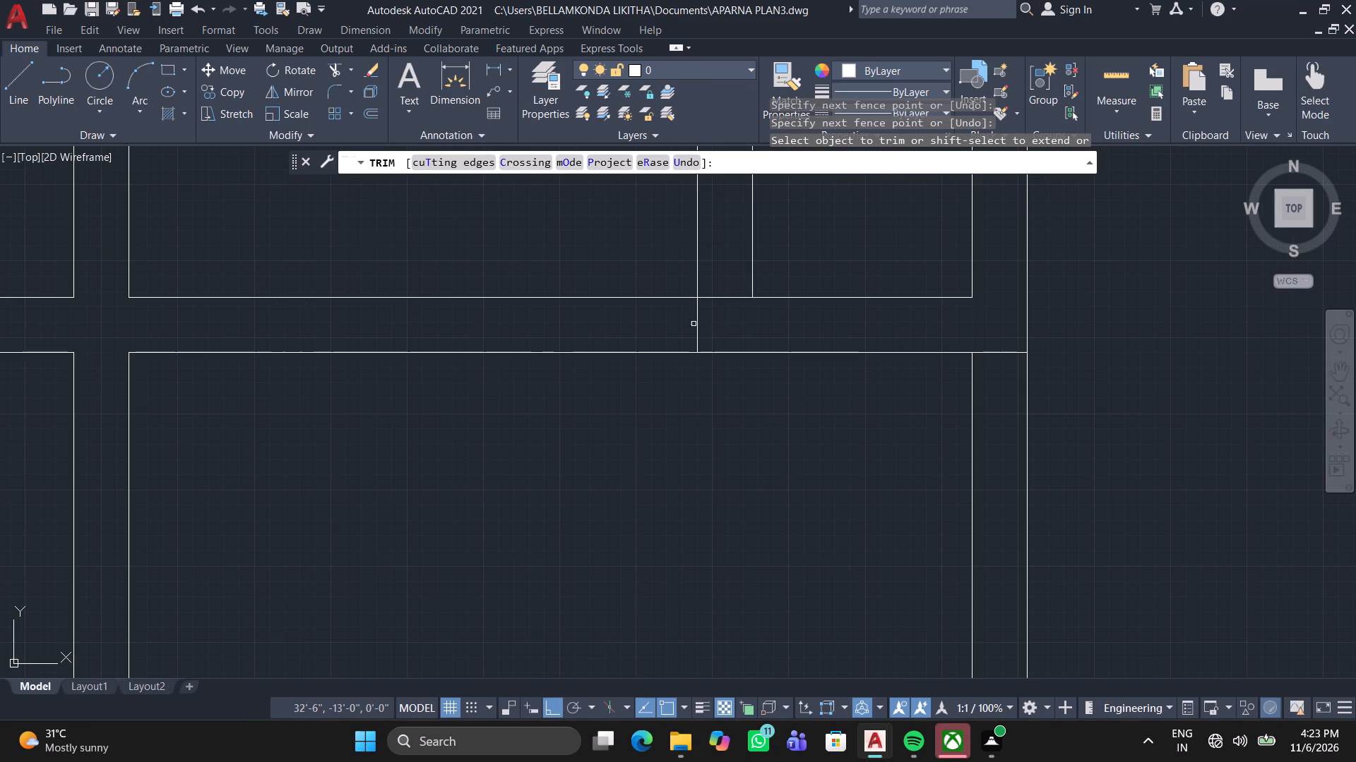
click(689, 322)
click(737, 286)
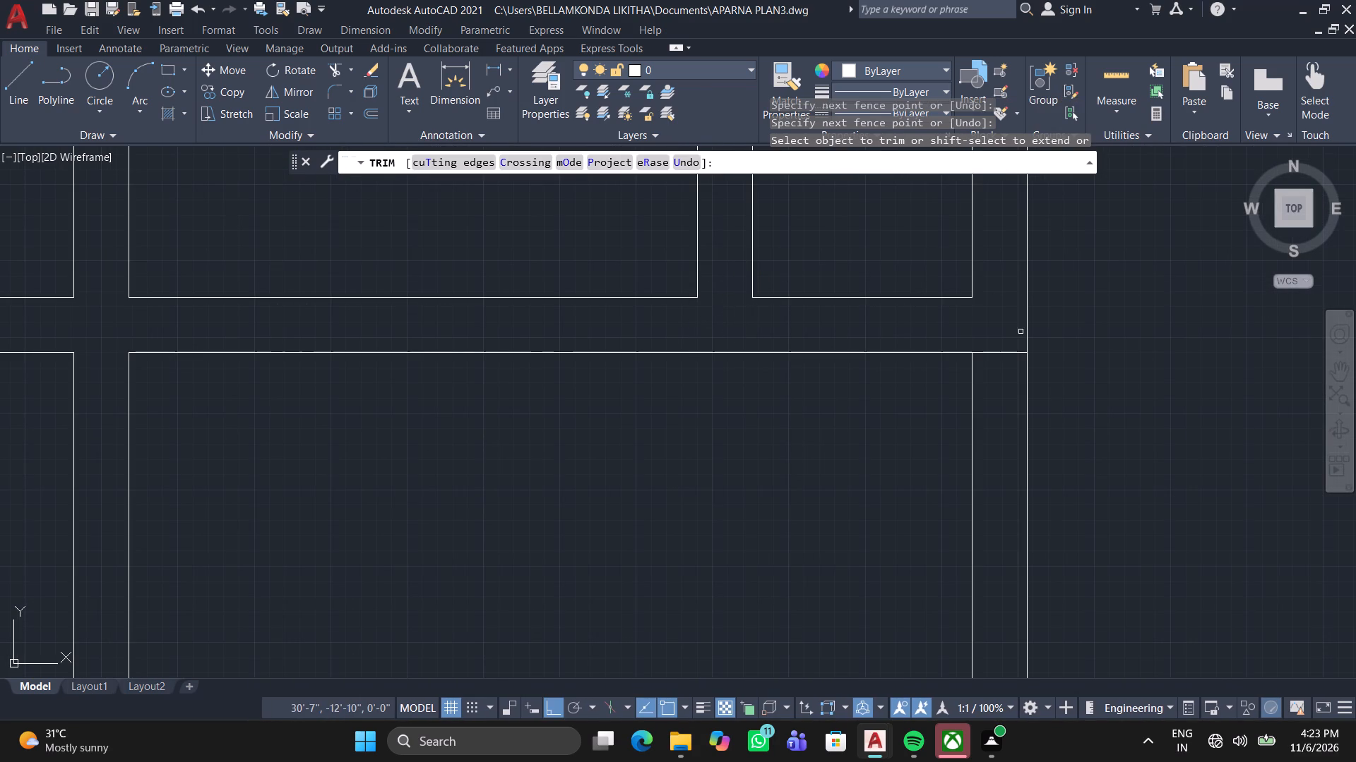
click(1006, 334)
click(982, 373)
Trim the crossing wall lines where the small right-hand enclosure's top wall meets the right outer wall.
scroll(1001, 339, down, 1)
middle_drag(995, 356, 925, 594)
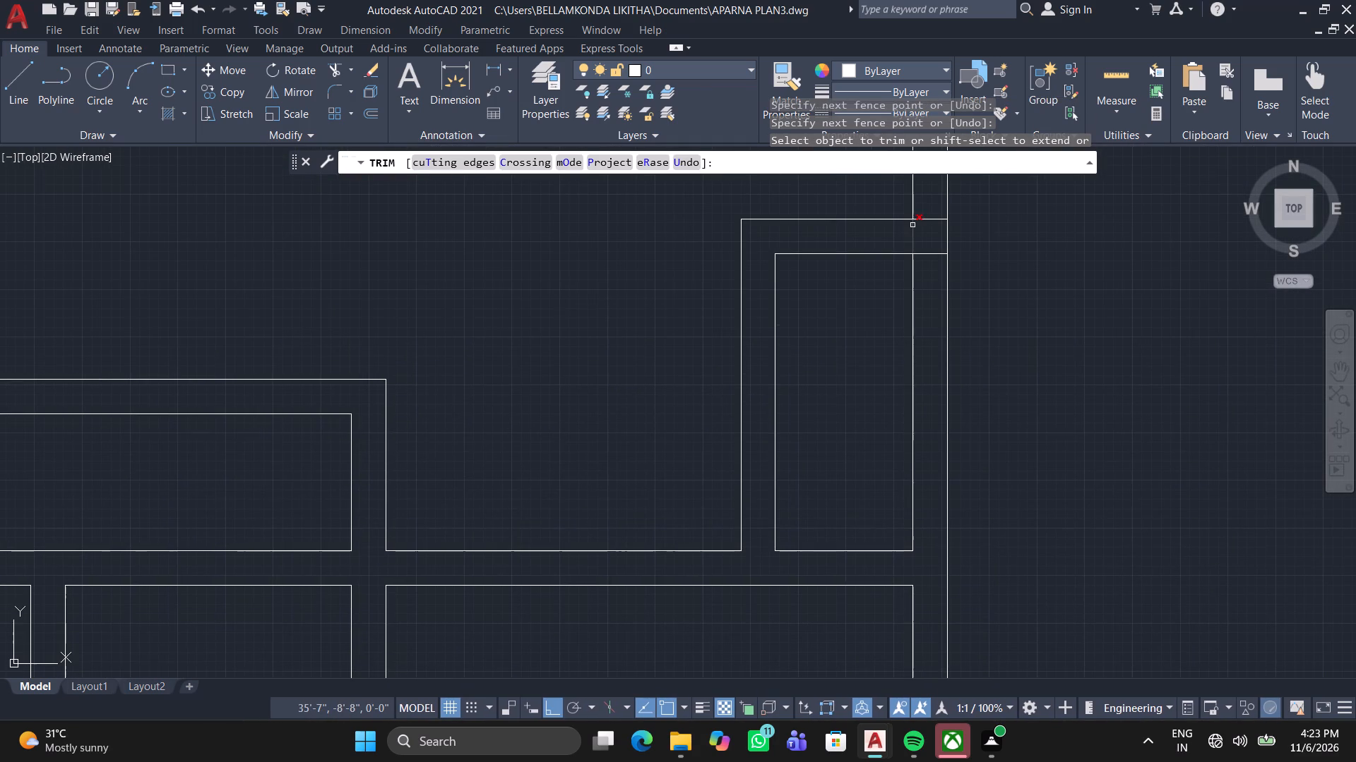
click(917, 232)
click(939, 265)
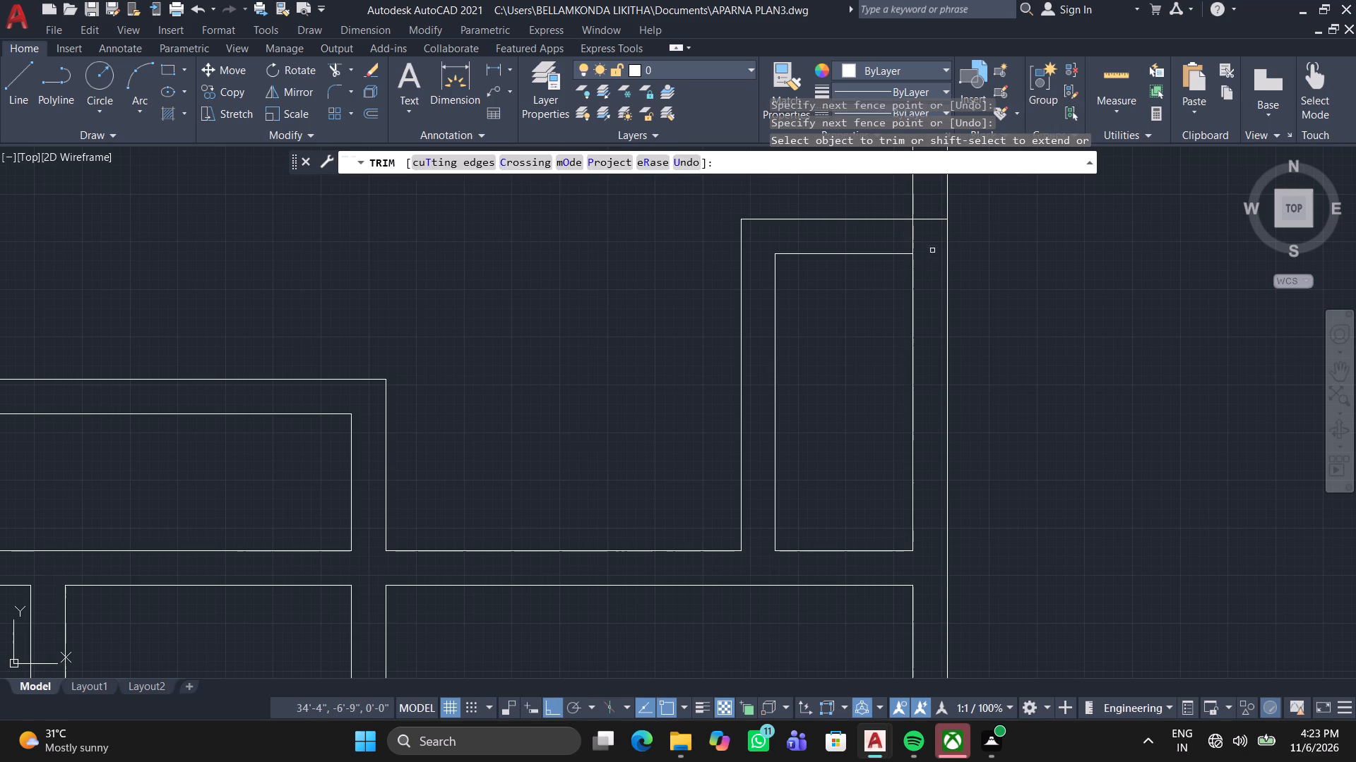
click(926, 245)
click(899, 240)
click(913, 227)
click(935, 214)
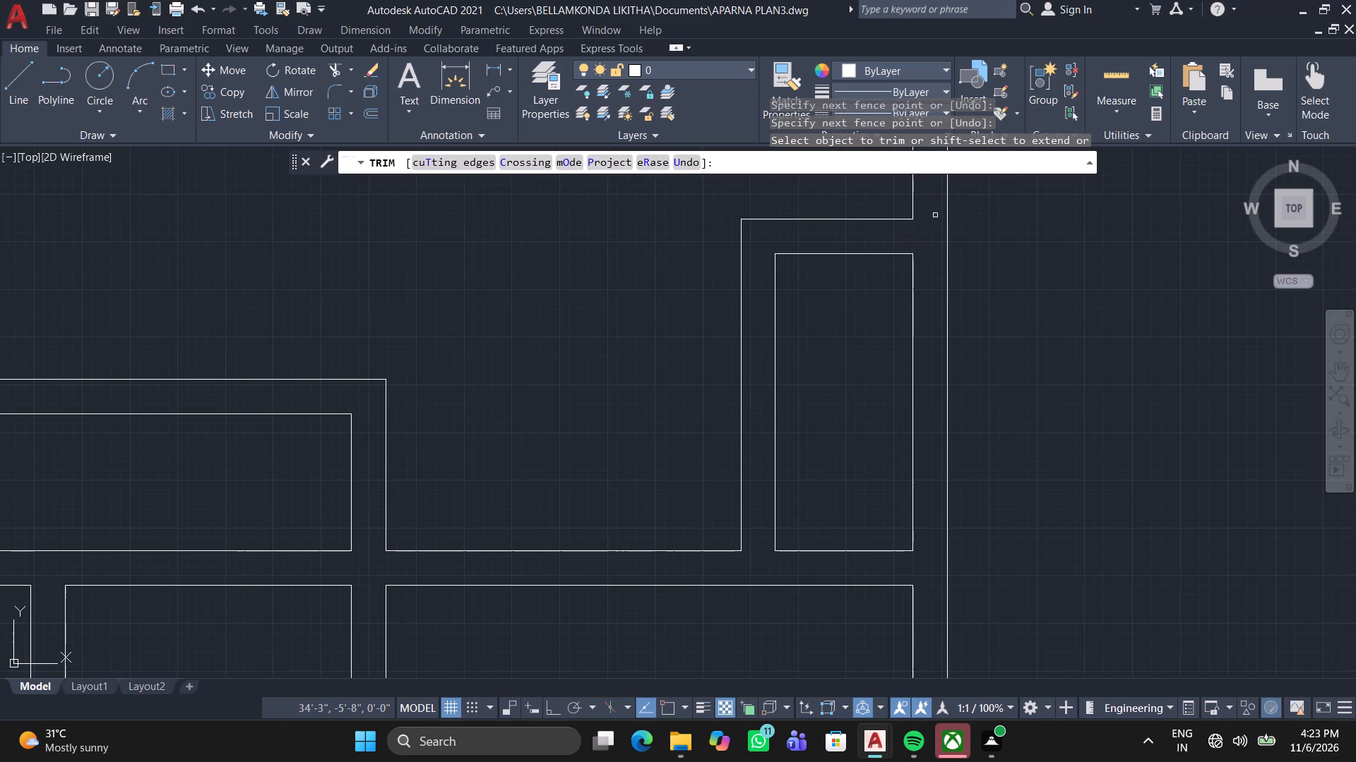
scroll(967, 318, down, 2)
middle_drag(967, 325, 952, 448)
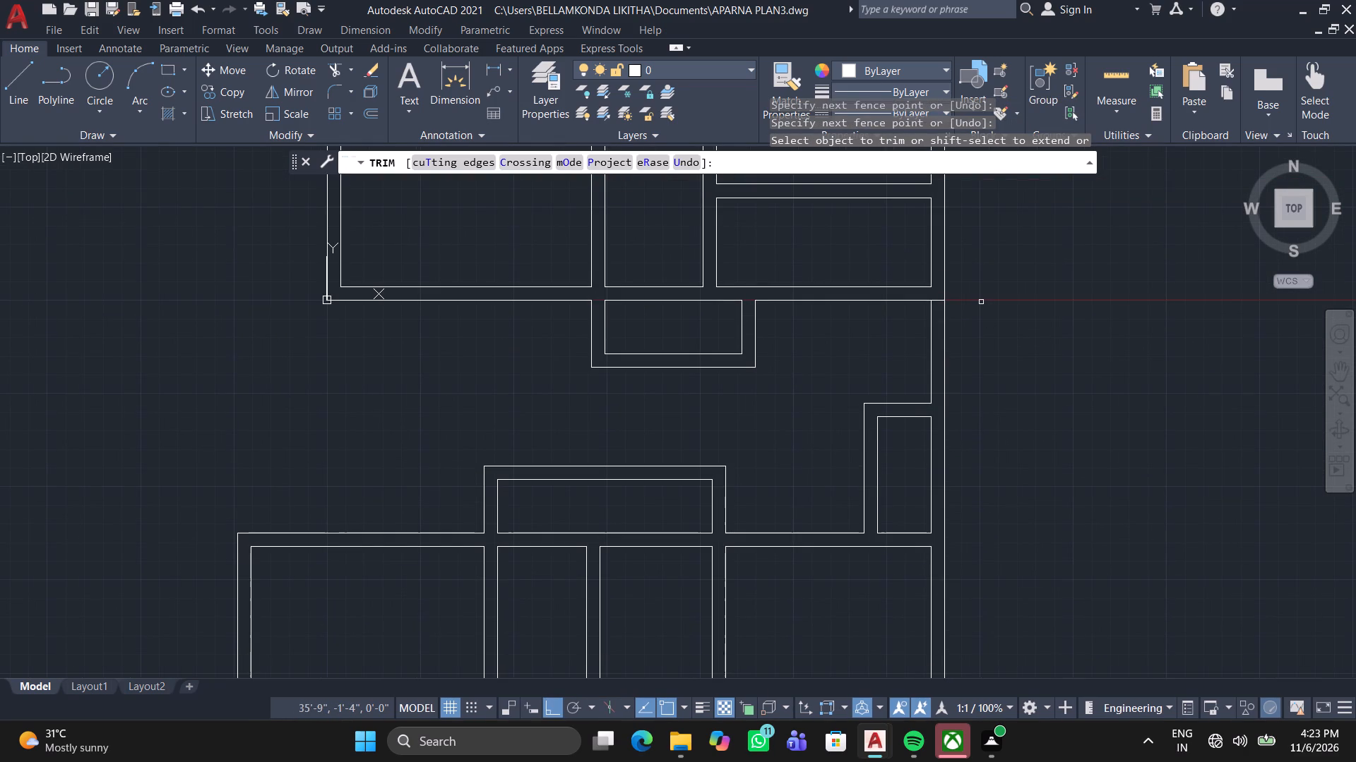
key(Escape)
scroll(948, 299, up, 2)
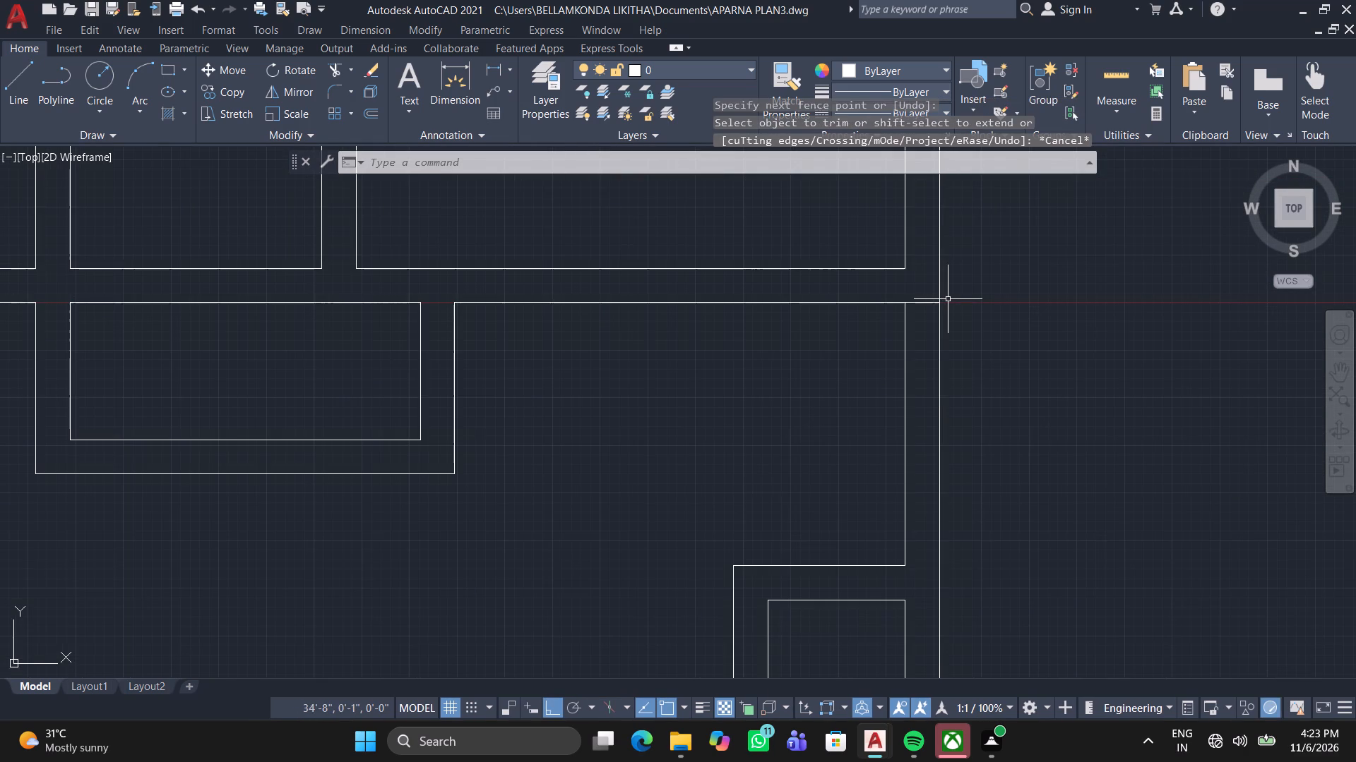
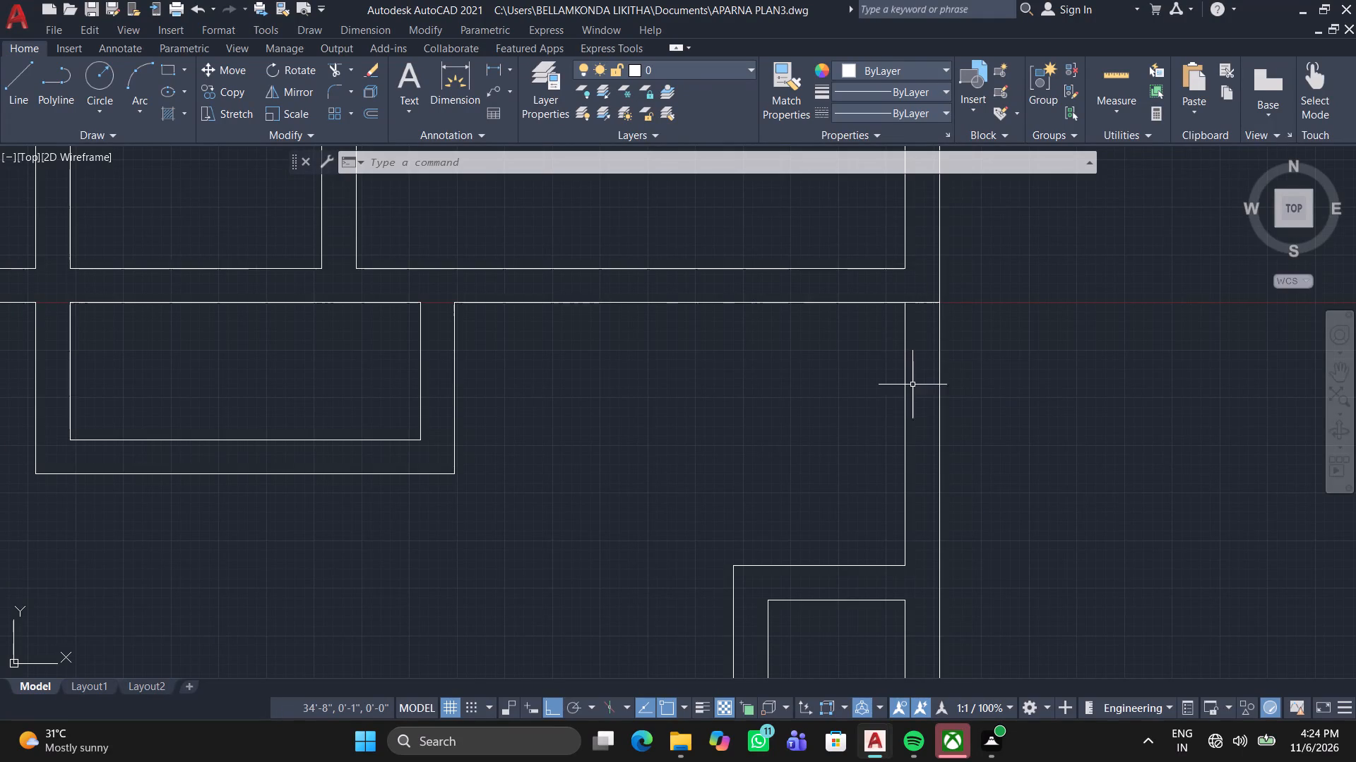
Draw a line across the horizontal wall at the lower middle room's upper-right corner, and join the right partition's two top corners.
middle_drag(908, 420, 923, 418)
scroll(908, 421, down, 2)
middle_drag(927, 464, 920, 274)
middle_drag(880, 434, 901, 337)
middle_click(901, 337)
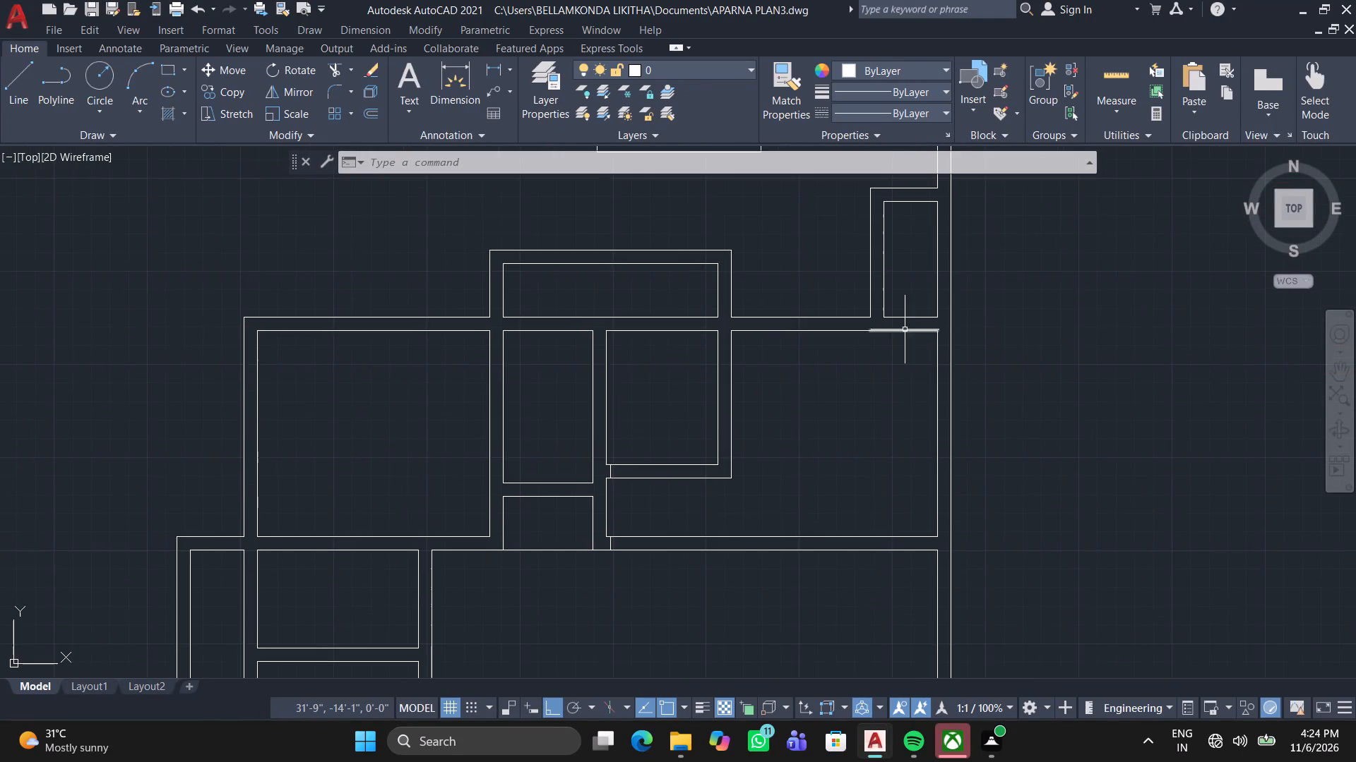
middle_drag(894, 473, 922, 418)
scroll(924, 416, down, 2)
scroll(821, 465, up, 3)
middle_drag(826, 455, 869, 315)
middle_click(873, 308)
scroll(874, 301, down, 2)
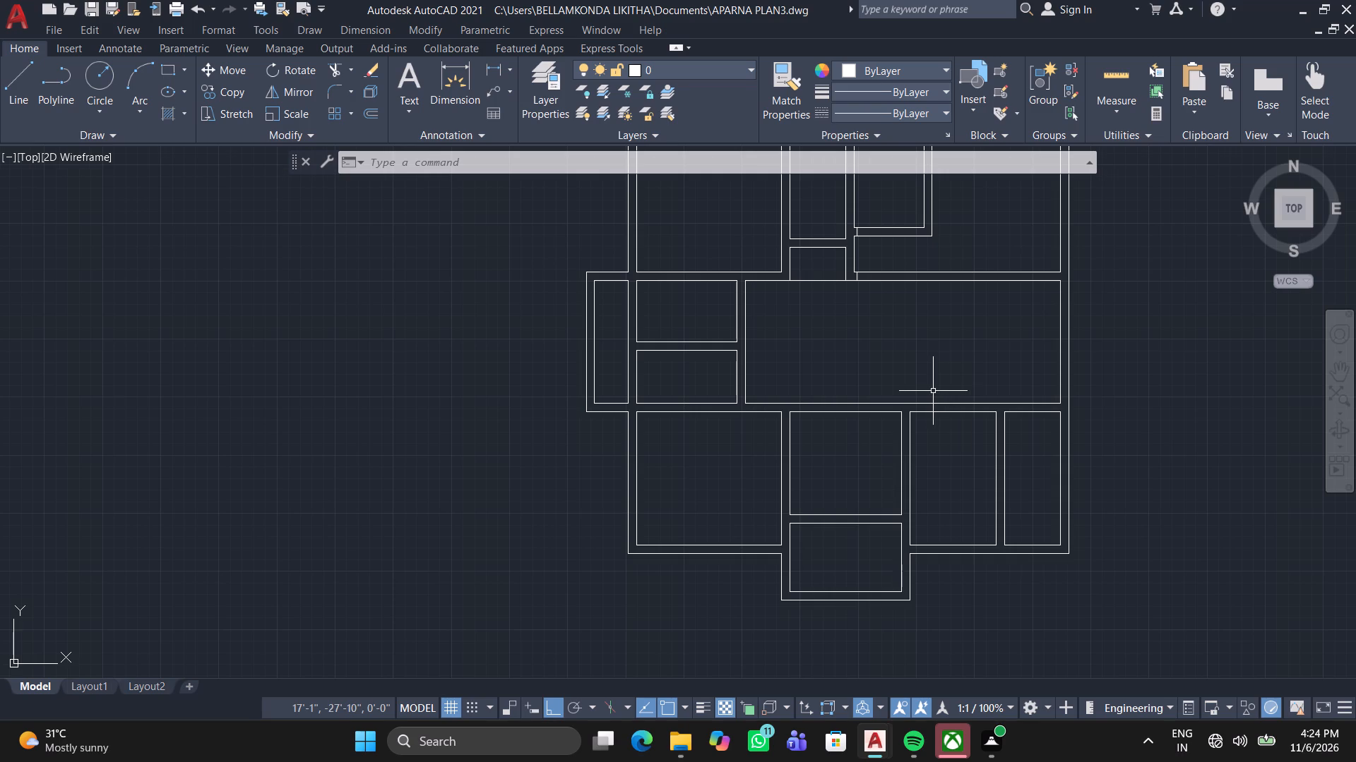
scroll(933, 391, up, 2)
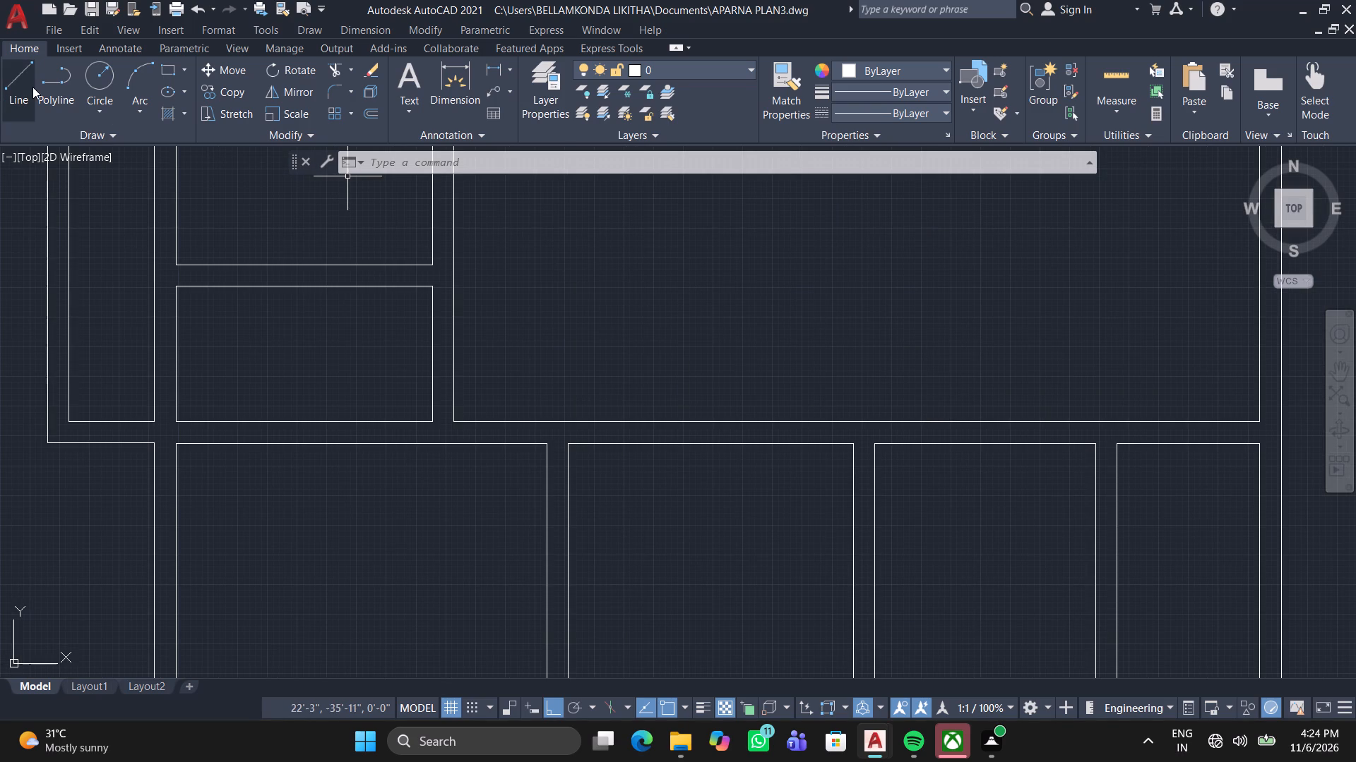
click(32, 85)
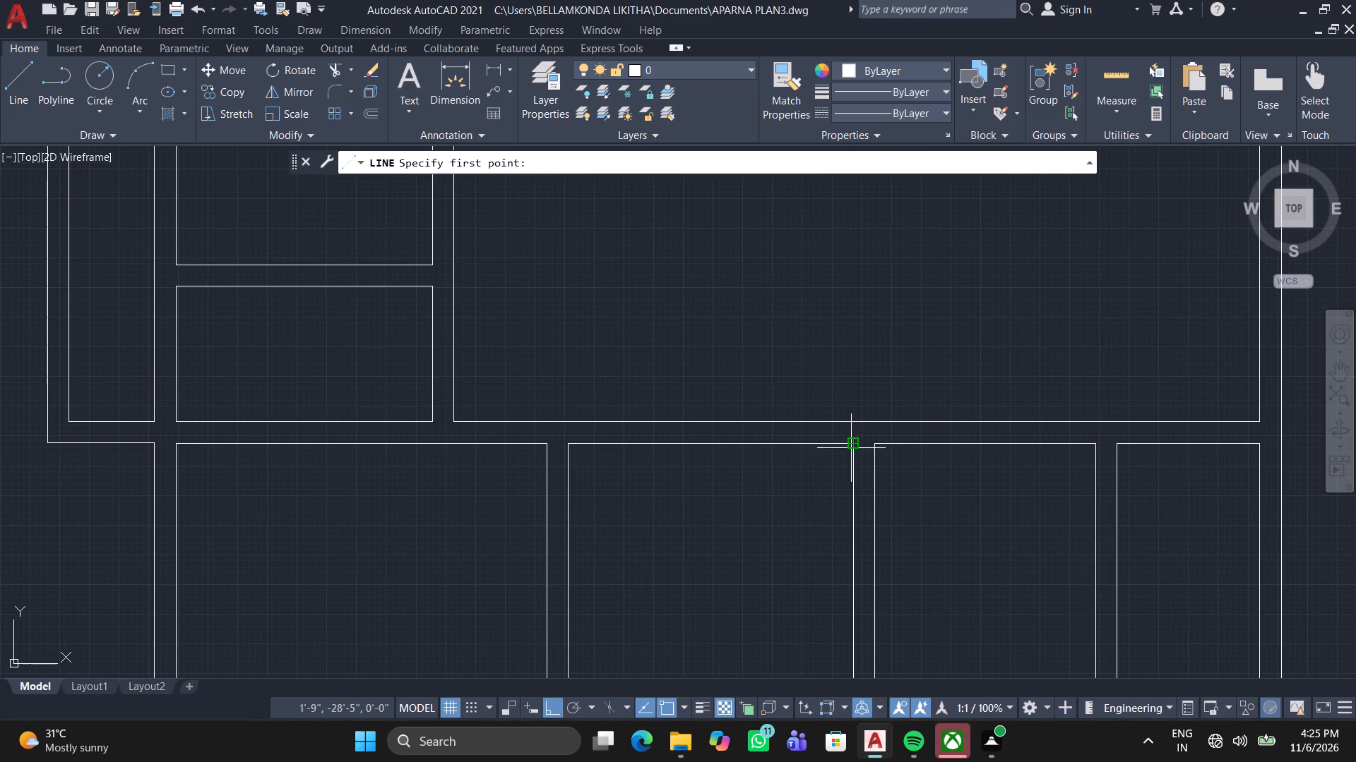
click(859, 447)
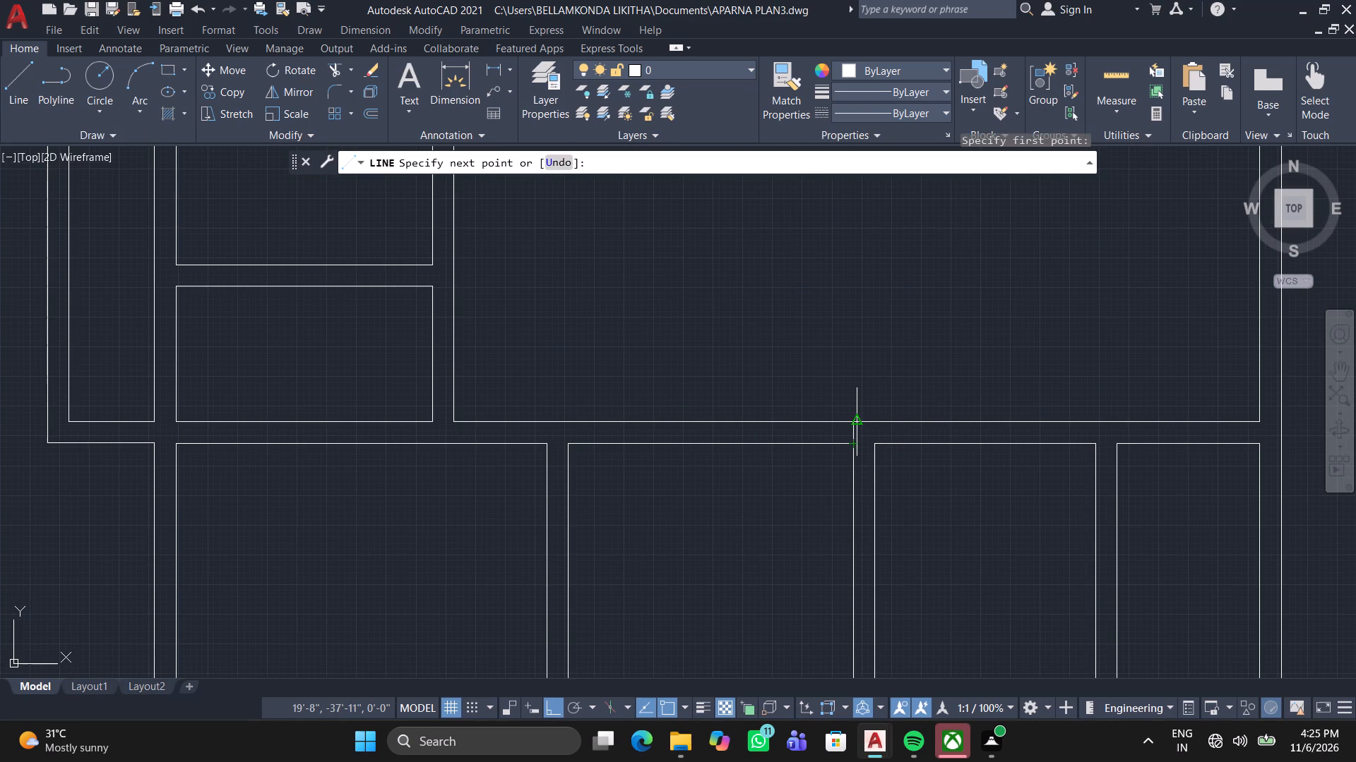
scroll(851, 425, up, 3)
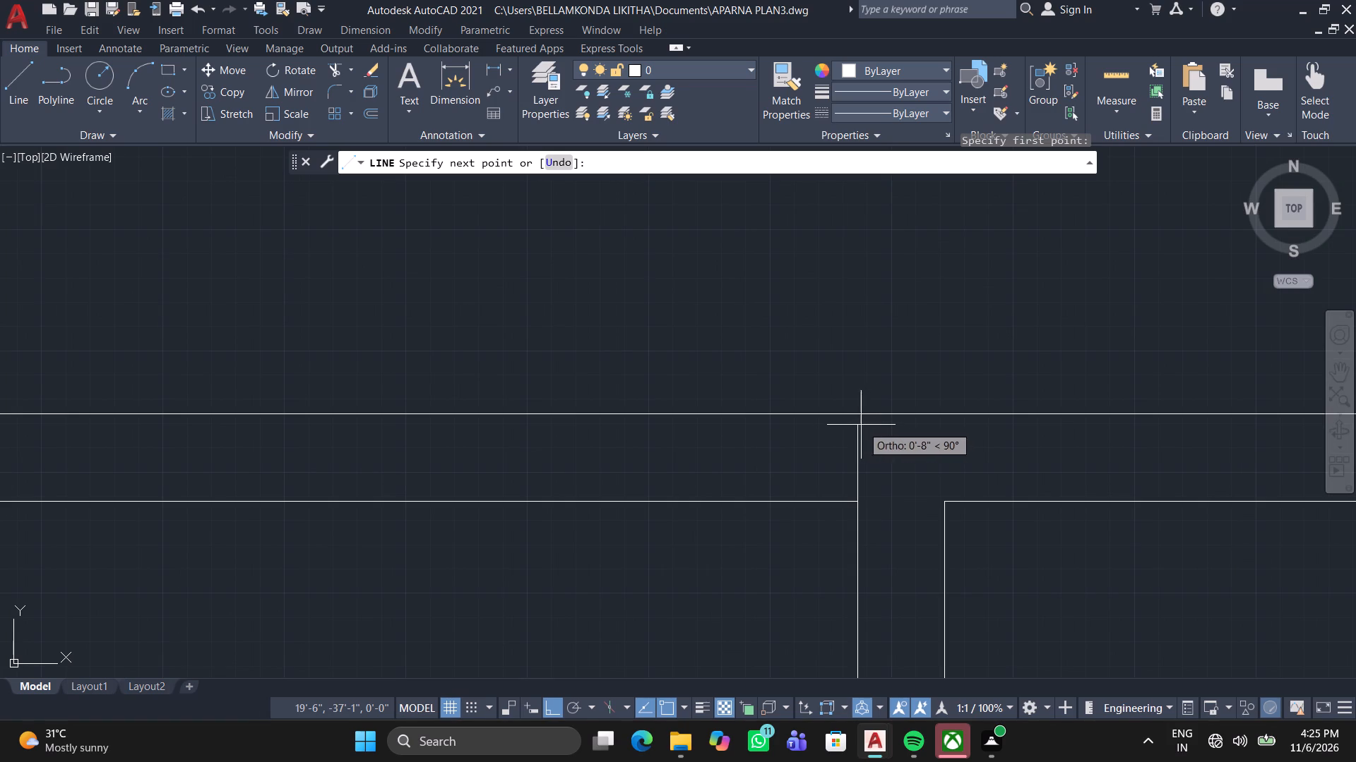
click(858, 413)
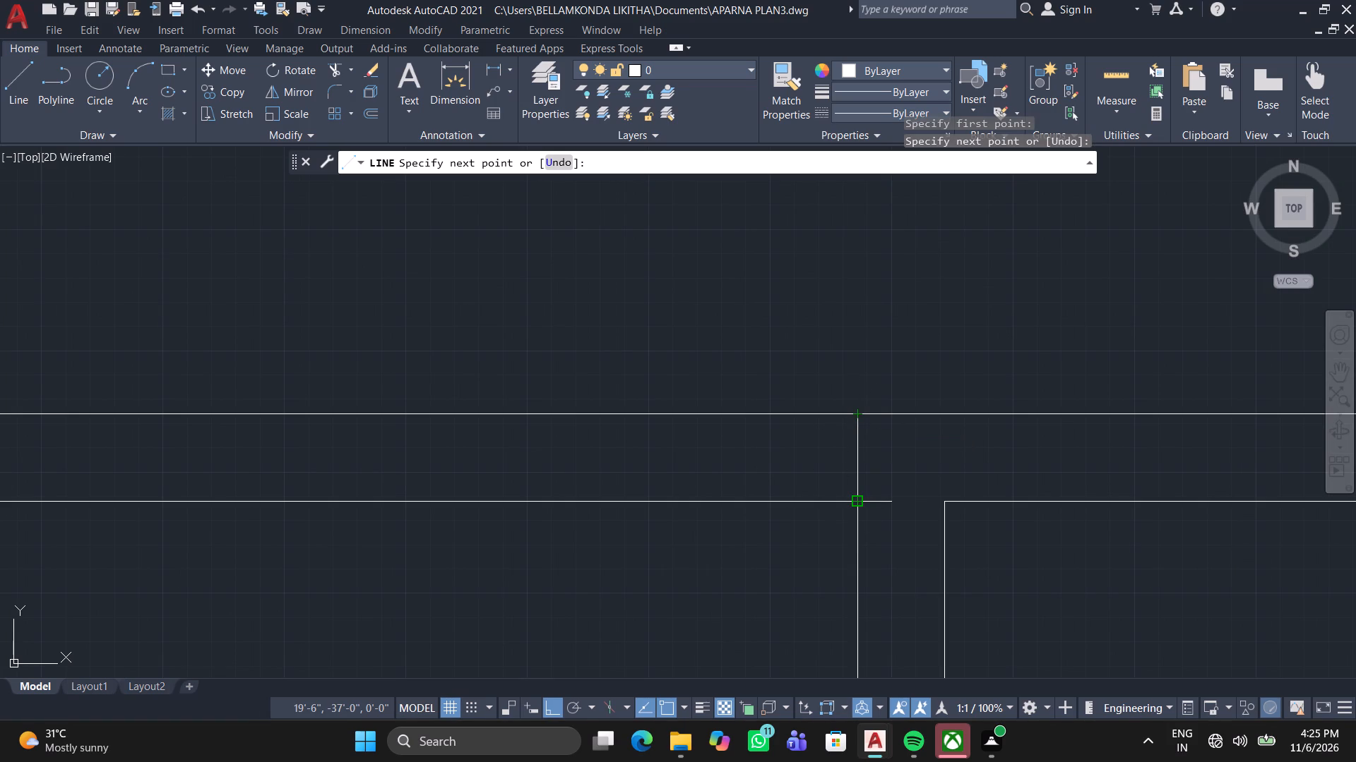
click(857, 504)
click(941, 497)
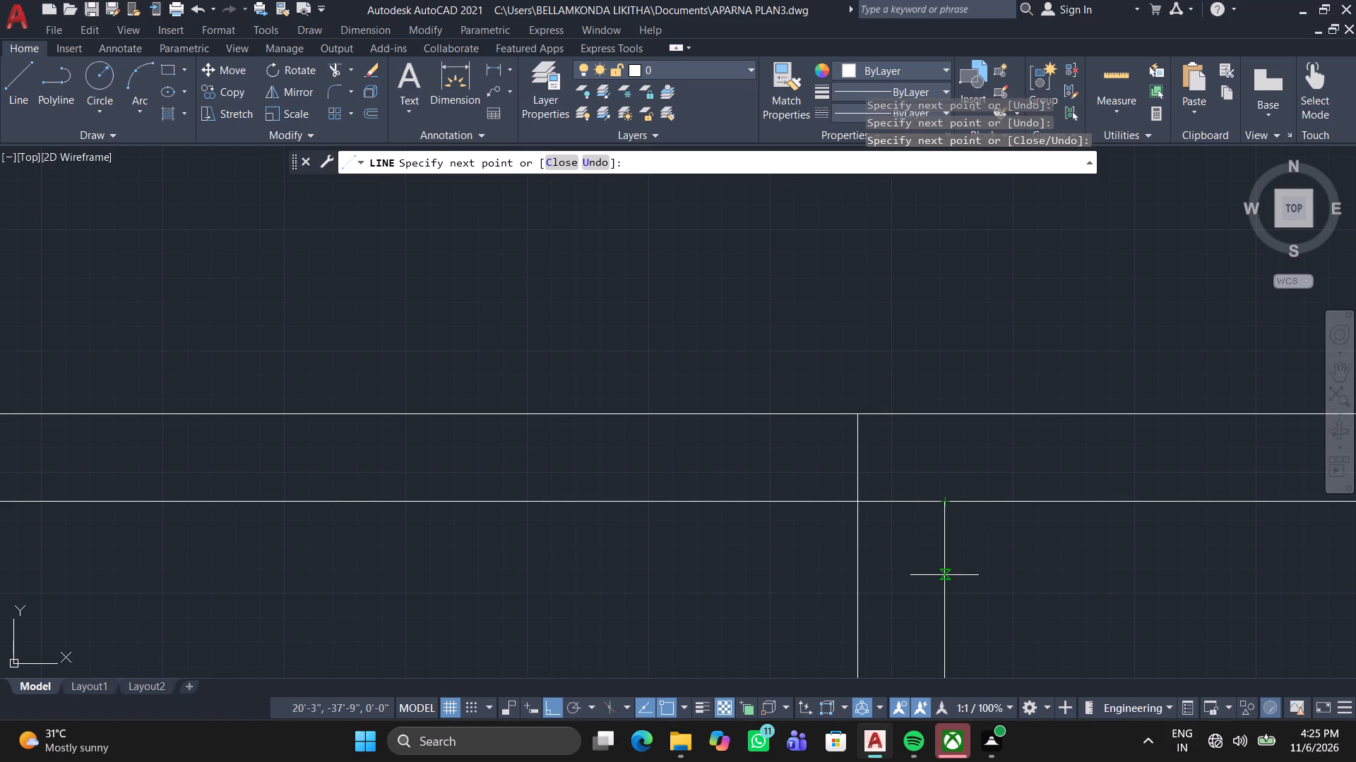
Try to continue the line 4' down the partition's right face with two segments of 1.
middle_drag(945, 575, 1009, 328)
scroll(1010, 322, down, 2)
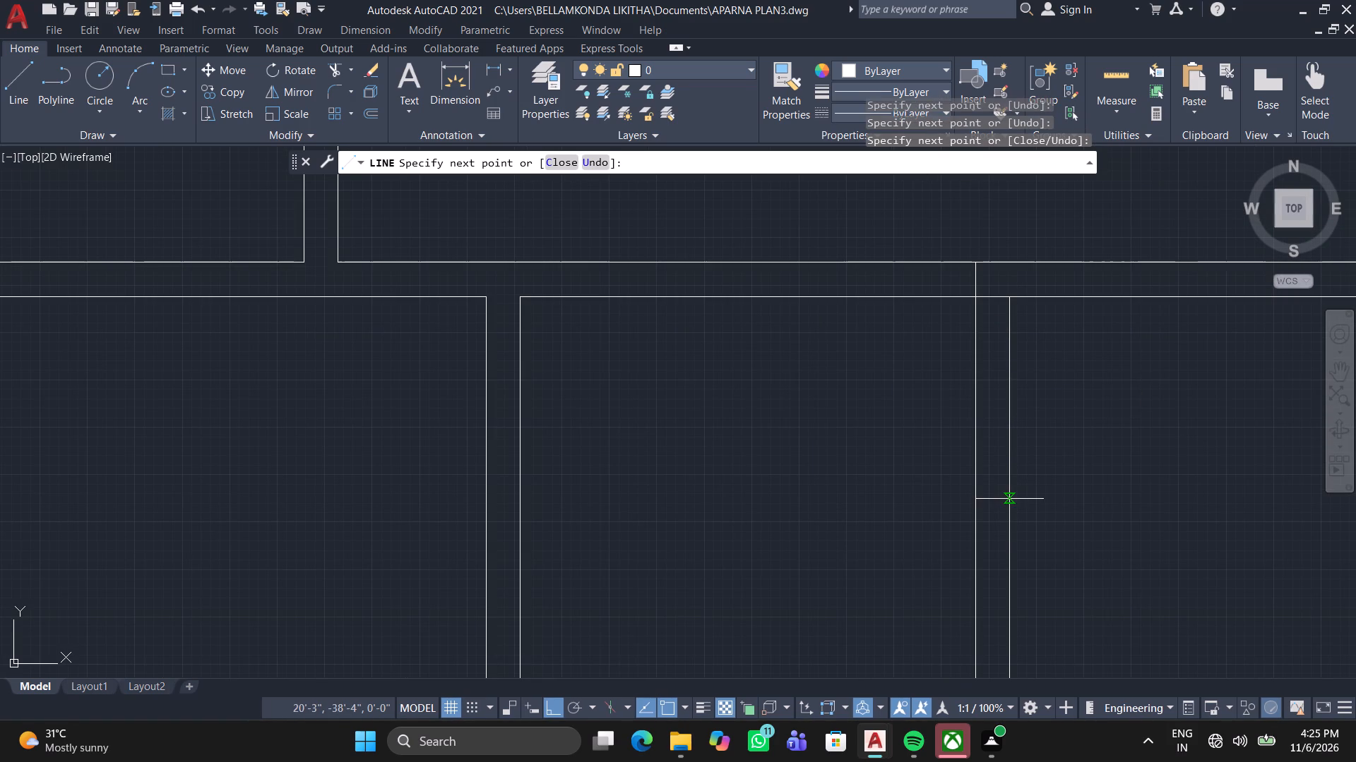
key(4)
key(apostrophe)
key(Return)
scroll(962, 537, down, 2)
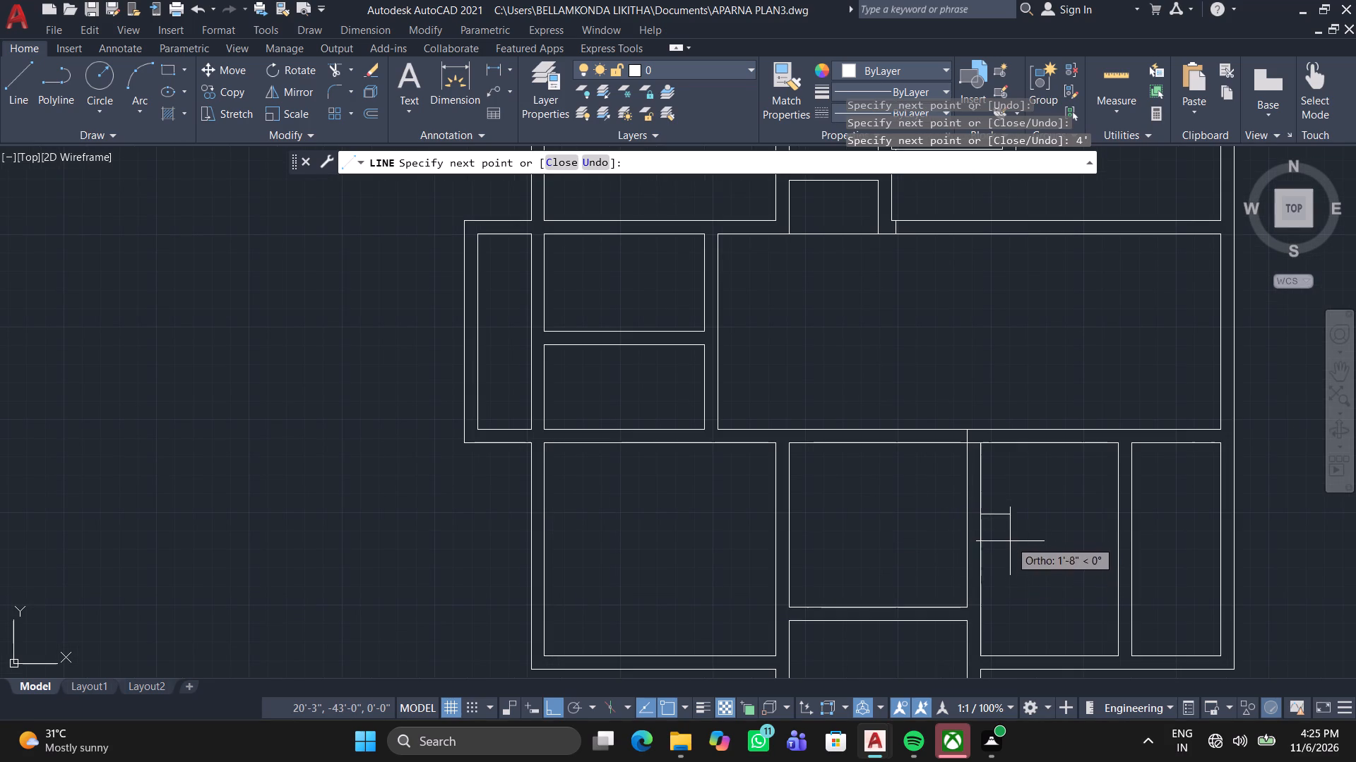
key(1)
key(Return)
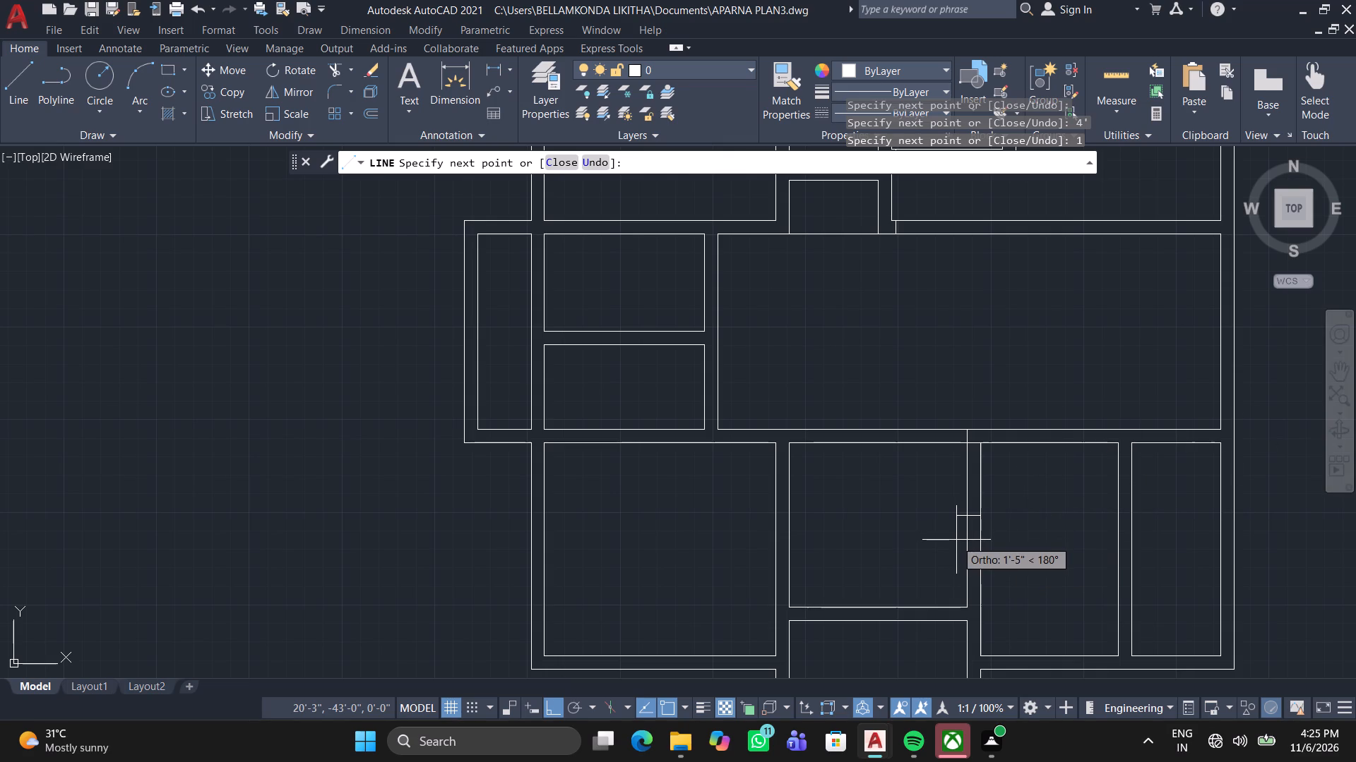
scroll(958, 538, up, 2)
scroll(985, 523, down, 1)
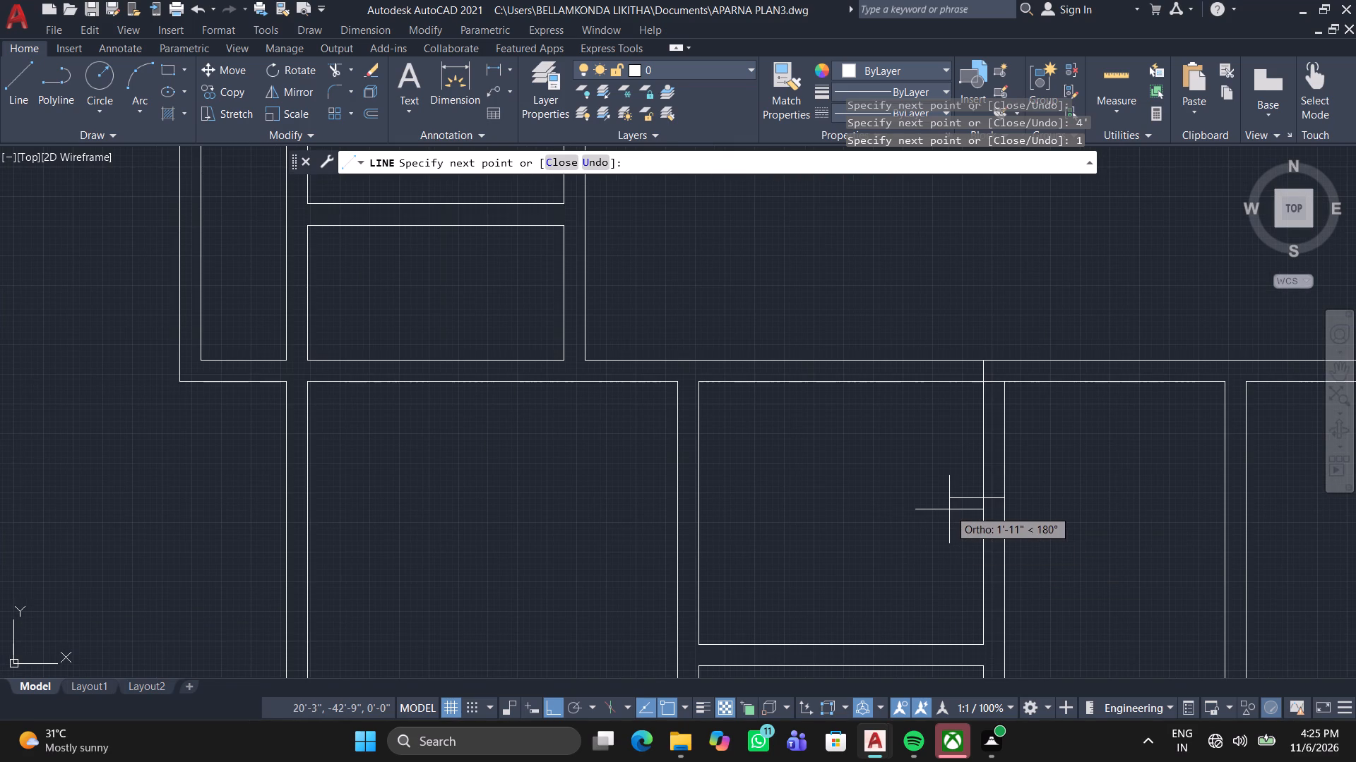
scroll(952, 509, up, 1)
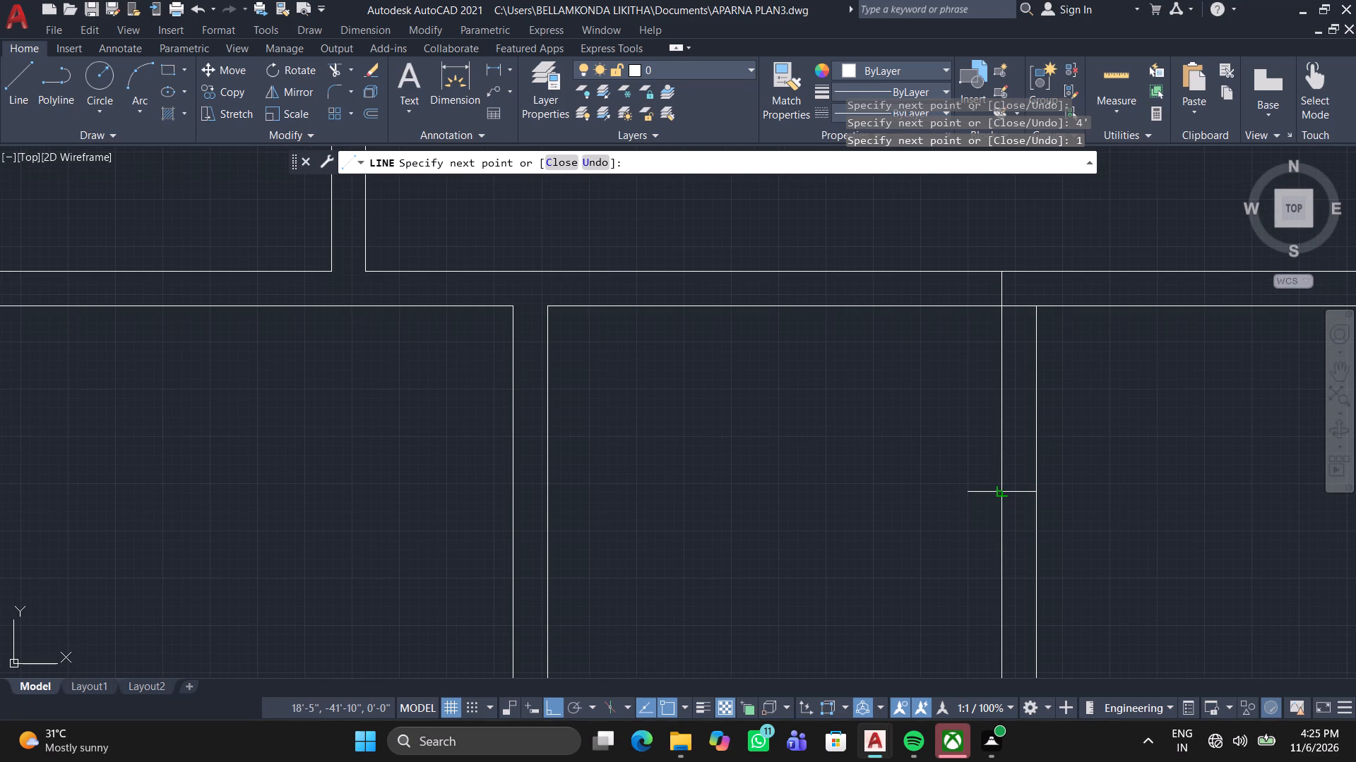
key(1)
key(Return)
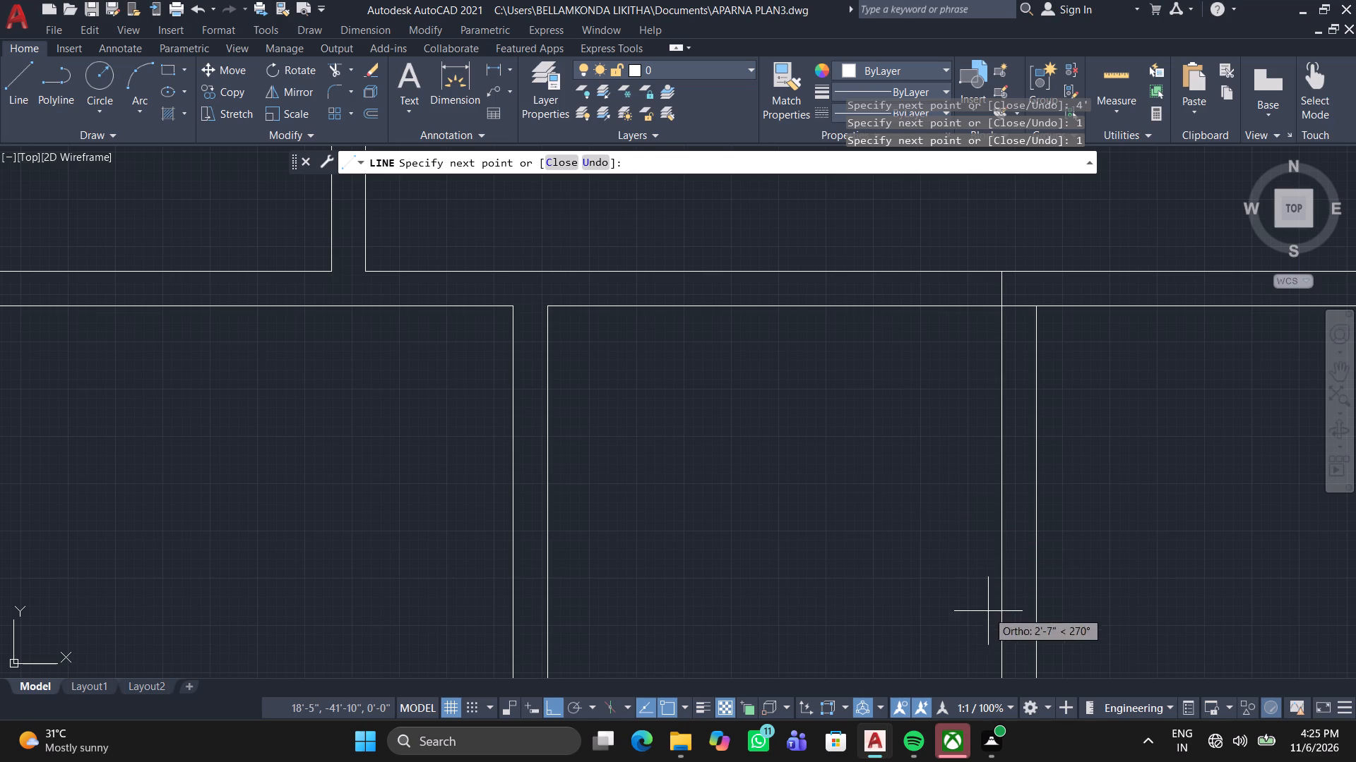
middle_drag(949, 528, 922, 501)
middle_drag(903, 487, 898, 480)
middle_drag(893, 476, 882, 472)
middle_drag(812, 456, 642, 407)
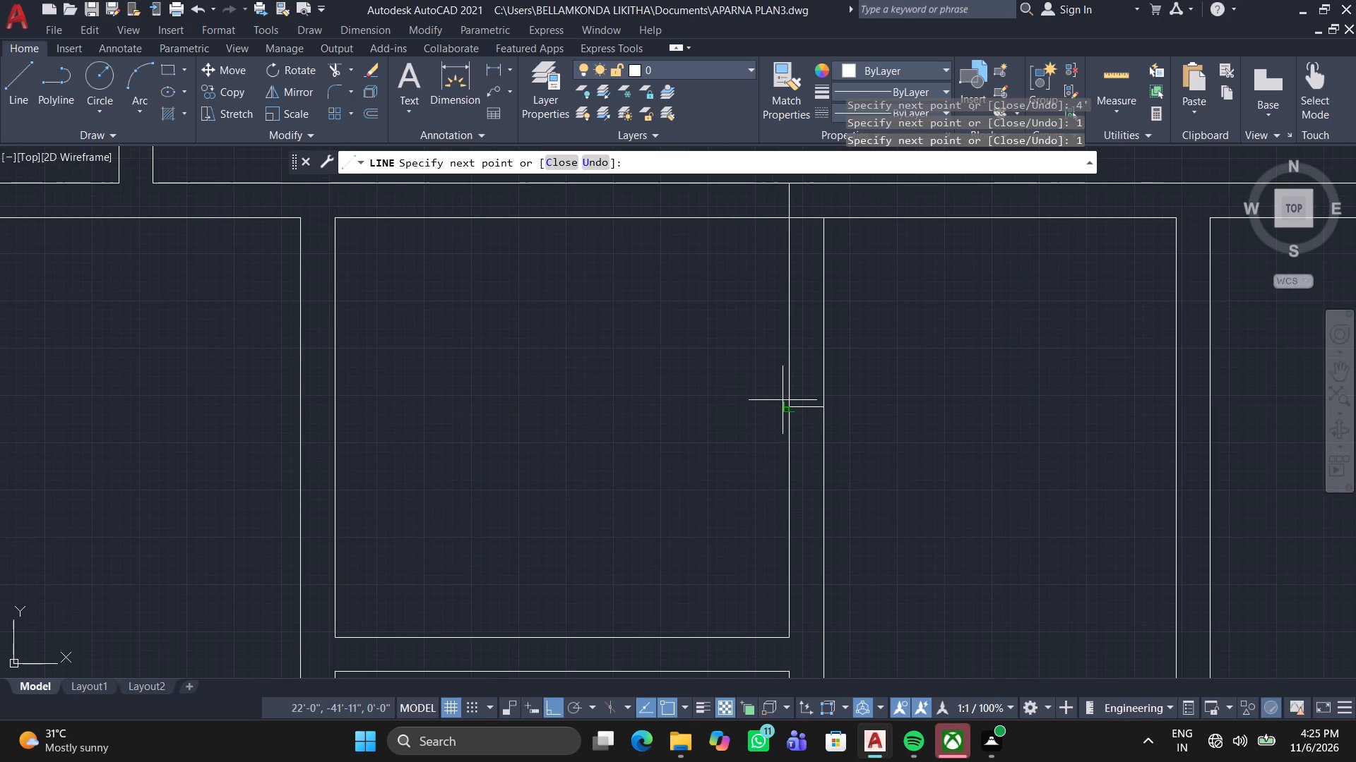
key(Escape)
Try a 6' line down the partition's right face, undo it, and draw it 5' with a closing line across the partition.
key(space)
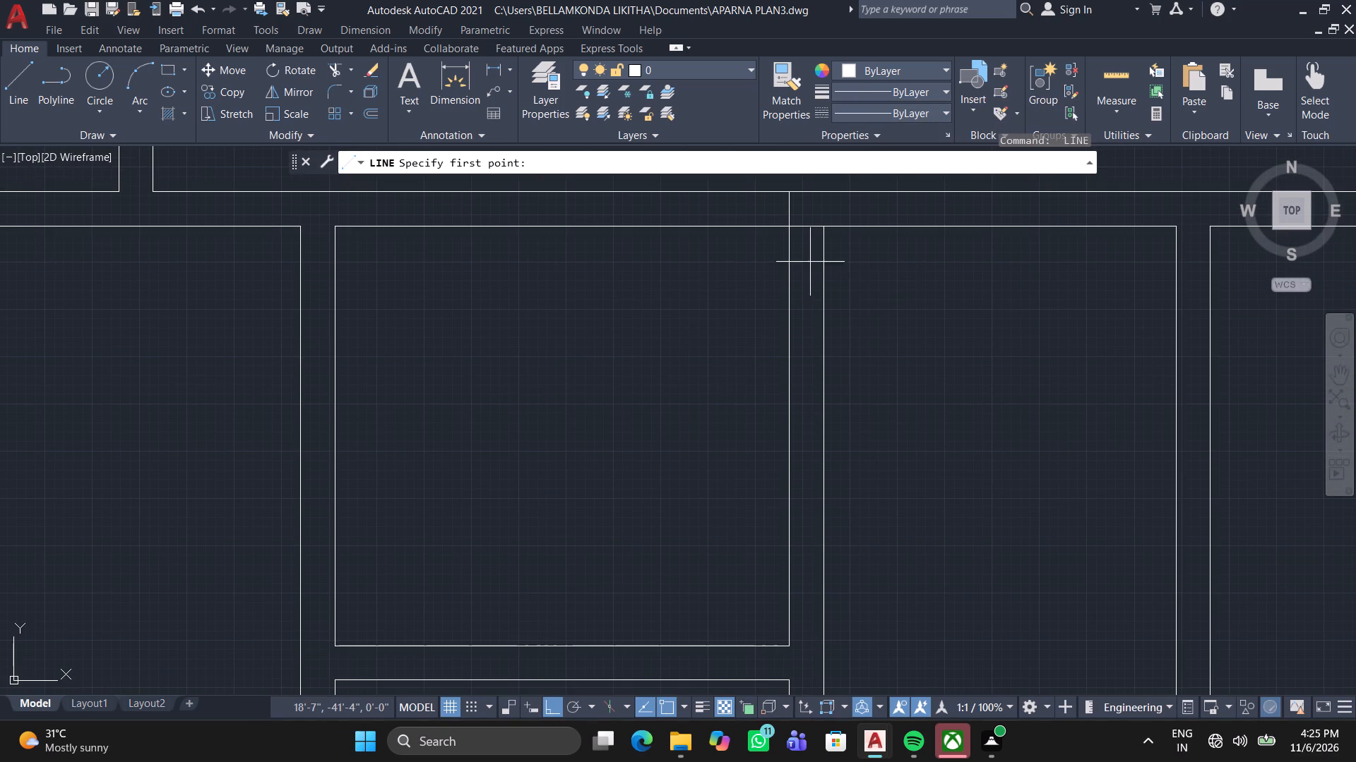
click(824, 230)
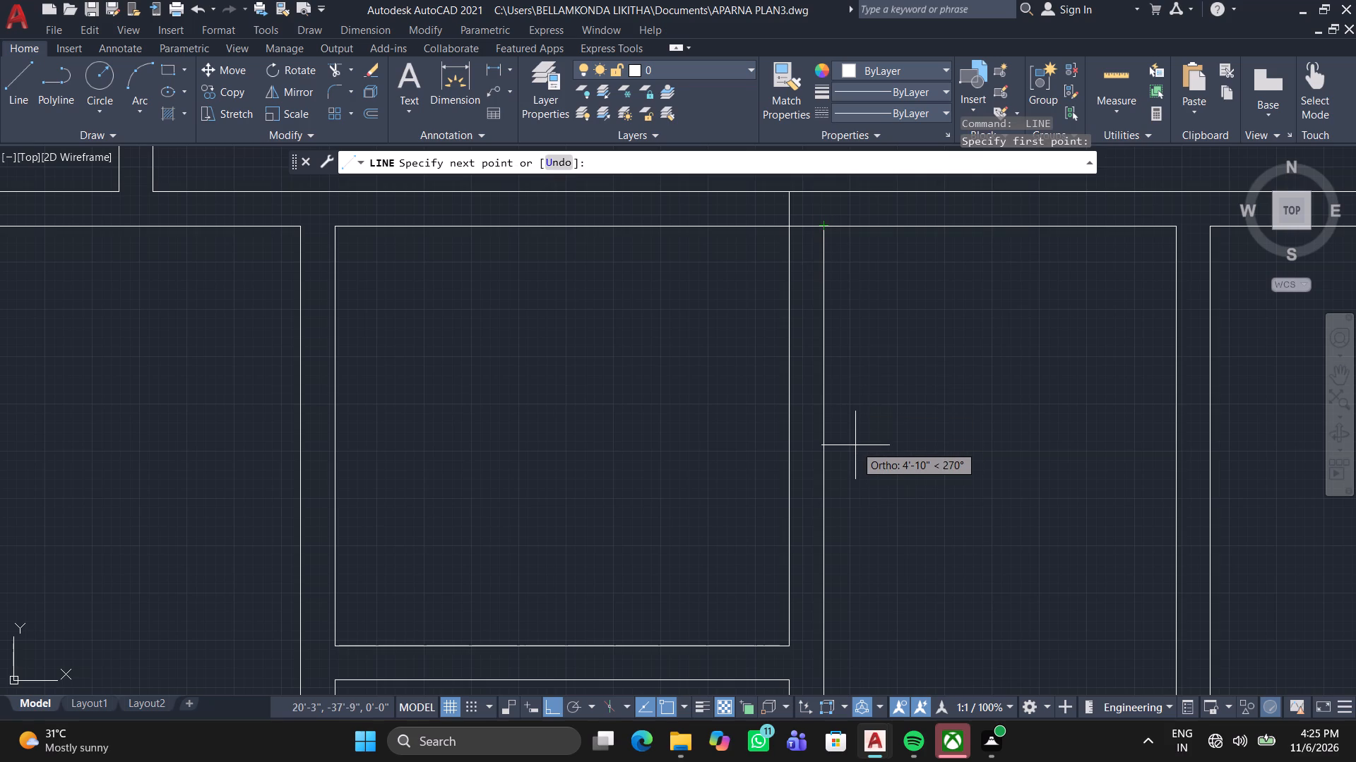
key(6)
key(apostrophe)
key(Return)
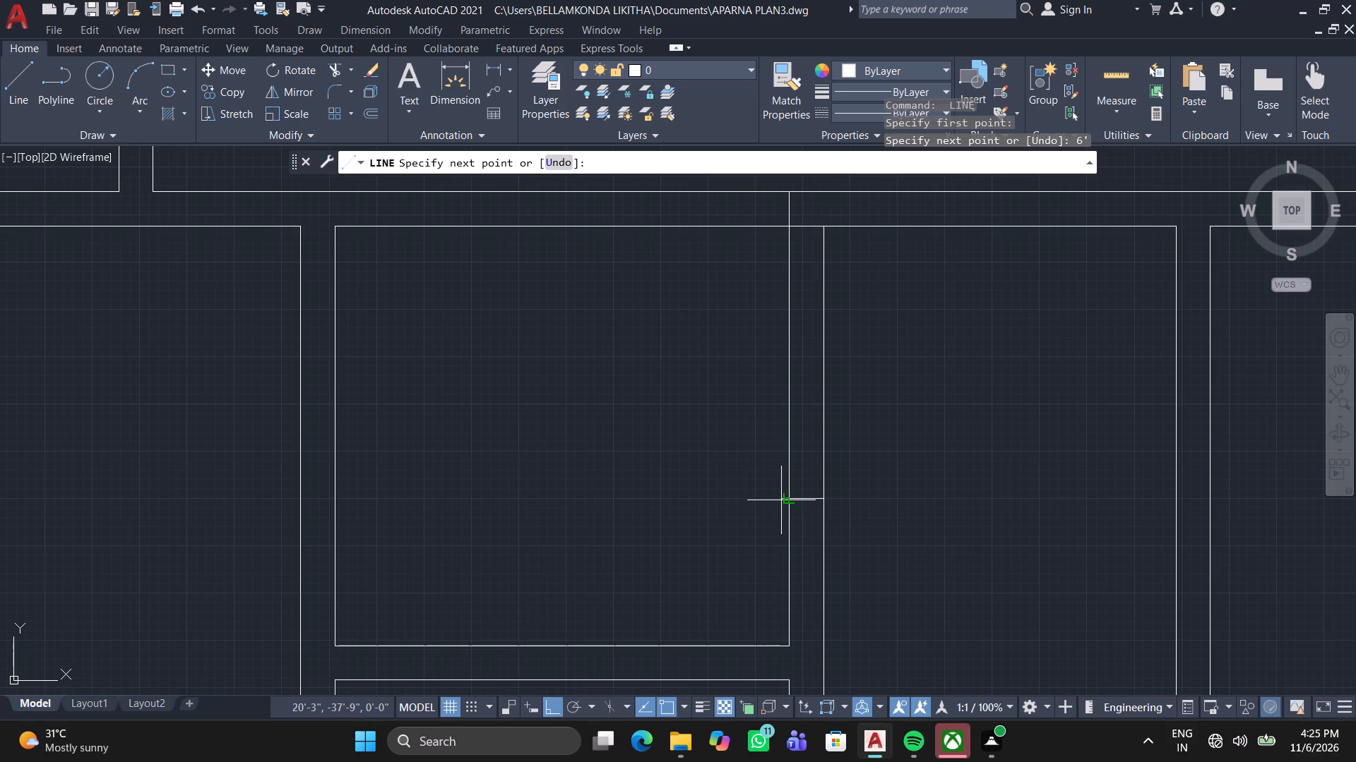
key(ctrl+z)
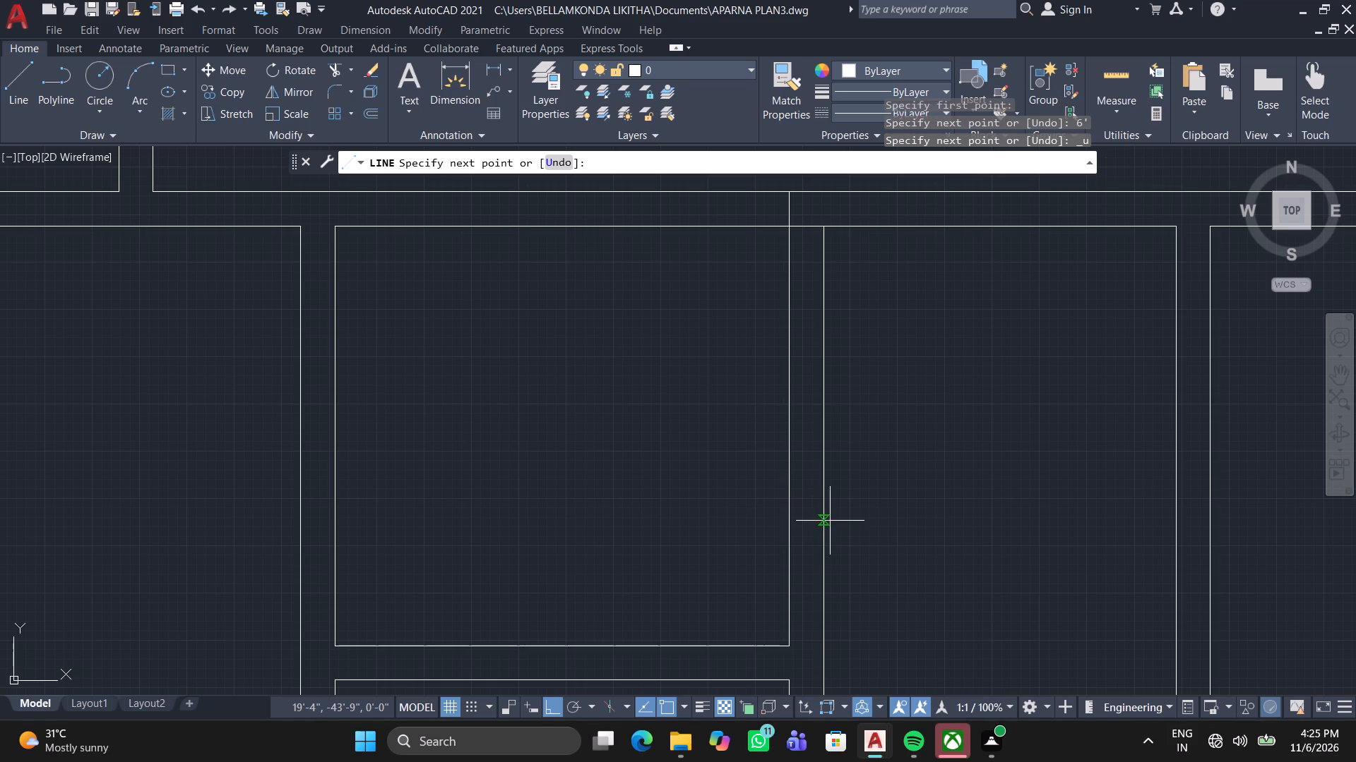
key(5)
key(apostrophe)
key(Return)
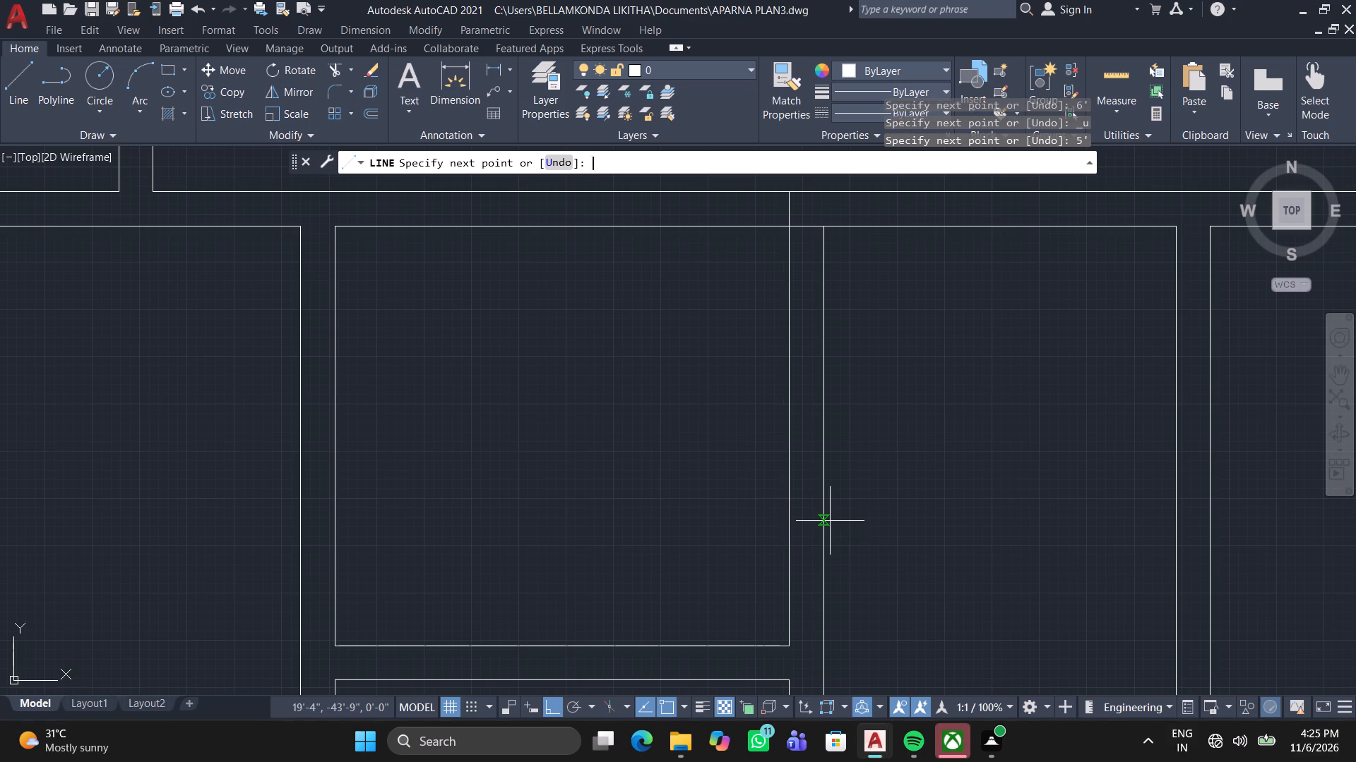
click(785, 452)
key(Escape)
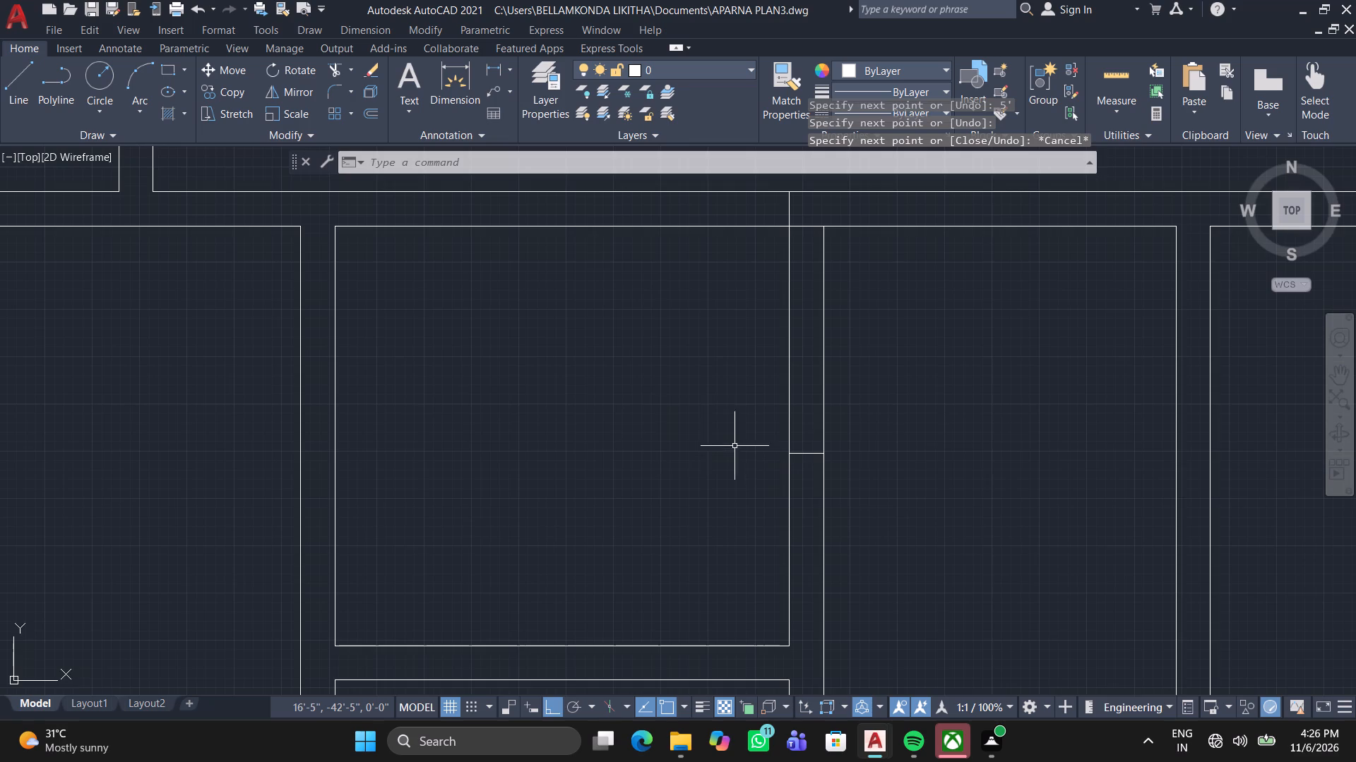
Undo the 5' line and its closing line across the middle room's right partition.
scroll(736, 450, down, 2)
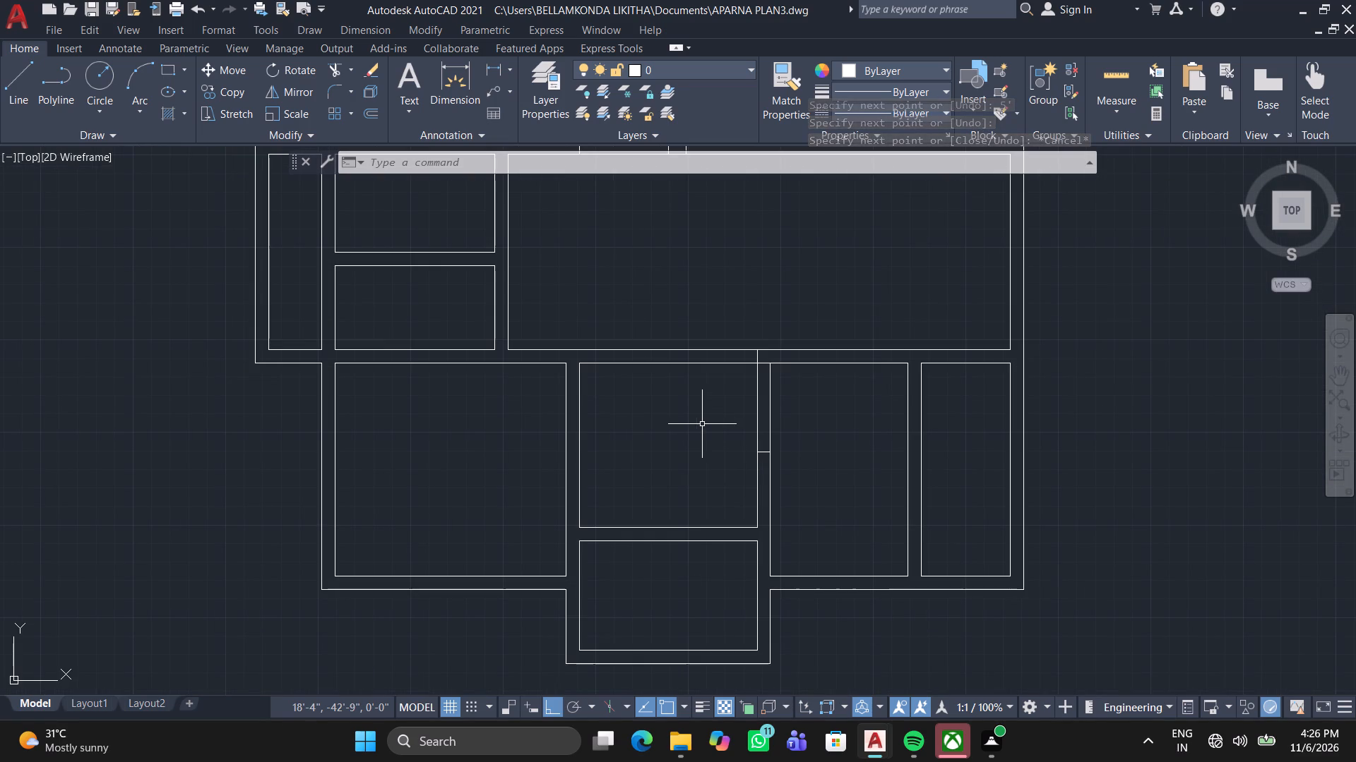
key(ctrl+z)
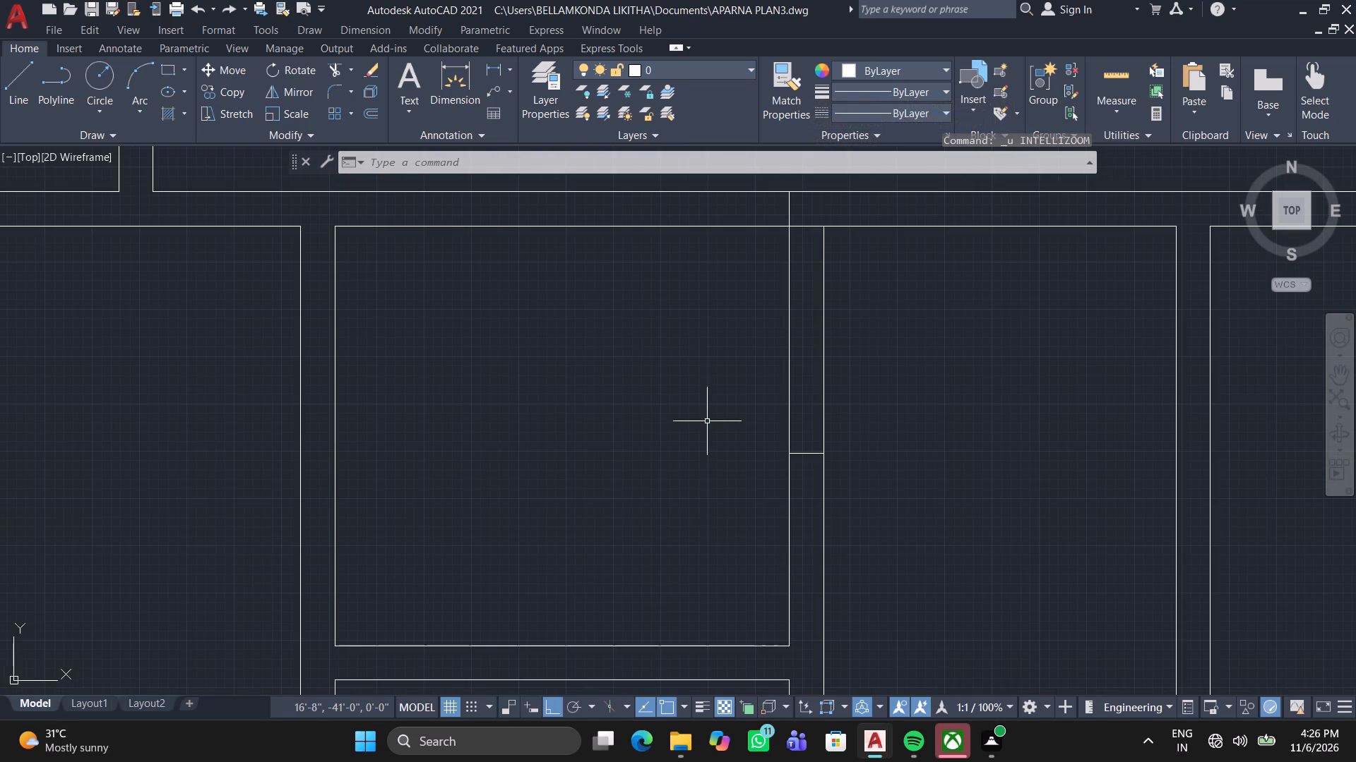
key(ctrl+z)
Draw a line 4' down the right partition's right face from its top corner and close it across the partition's thickness.
click(23, 90)
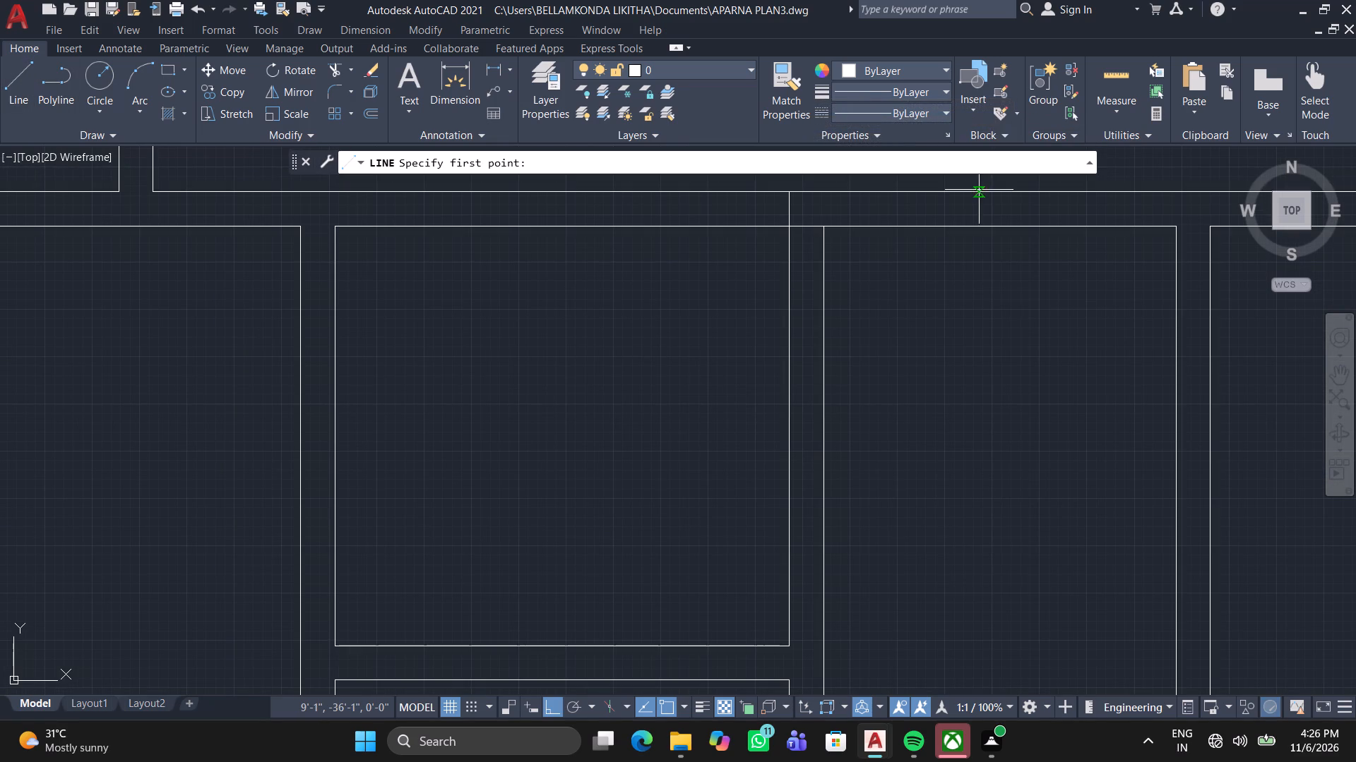
click(823, 227)
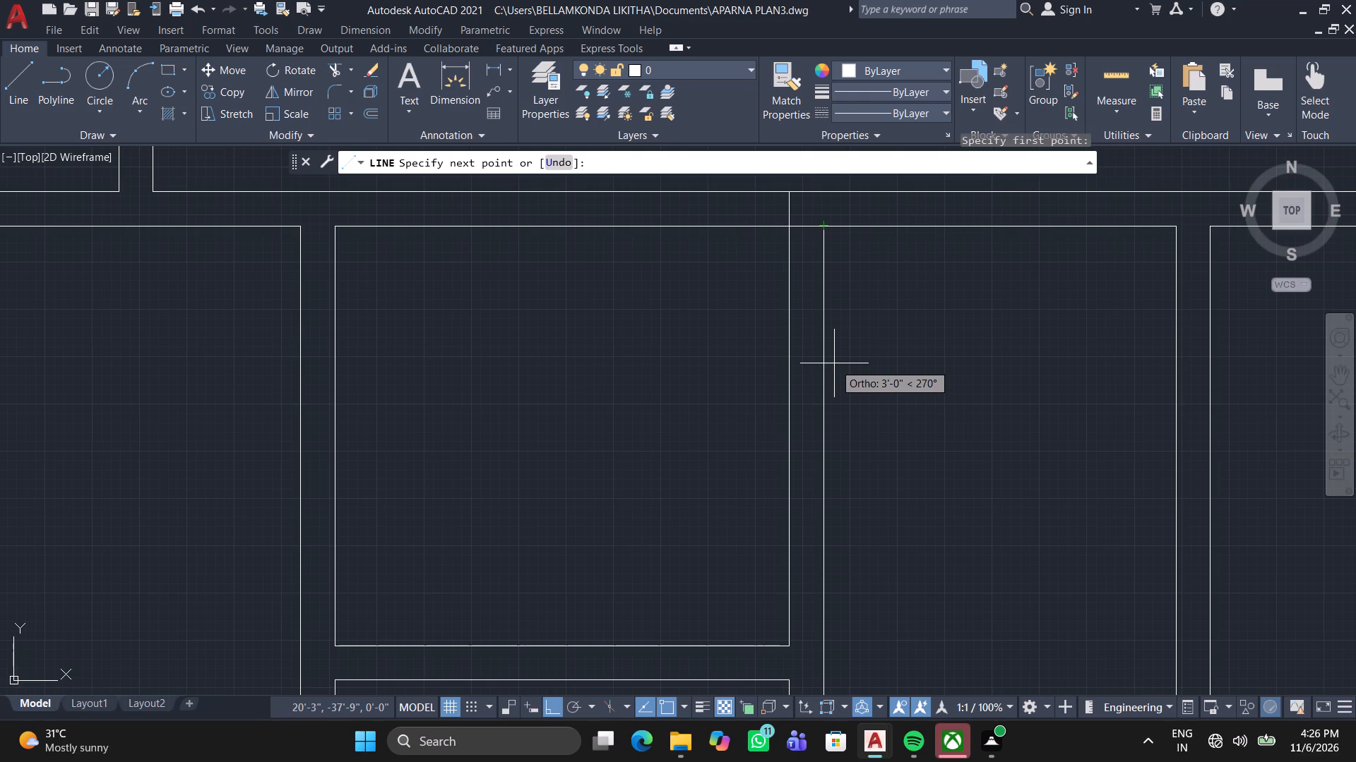
key(4)
key(apostrophe)
key(Return)
click(783, 411)
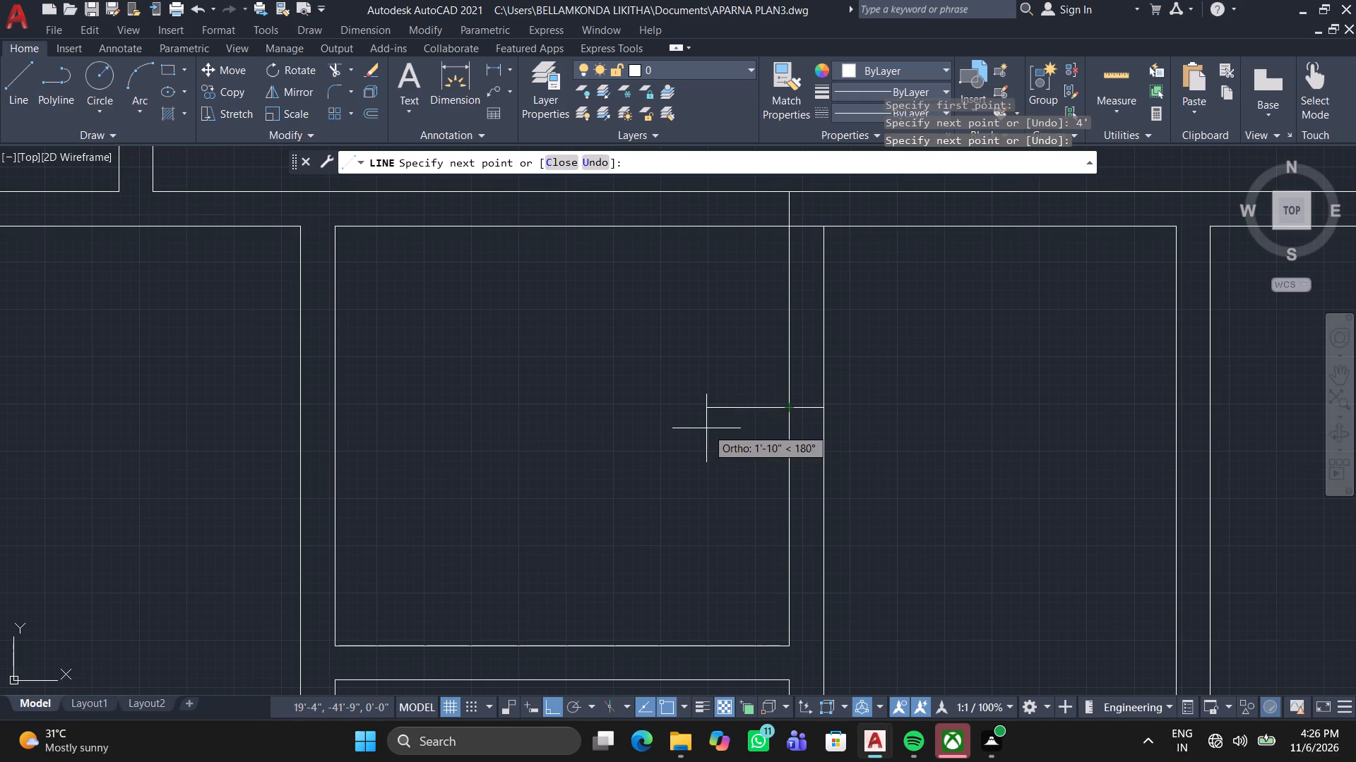
key(Escape)
Draw a line across the horizontal wall at the lower middle room's upper-left corner.
scroll(687, 346, down, 1)
middle_drag(687, 357, 694, 428)
middle_click(694, 428)
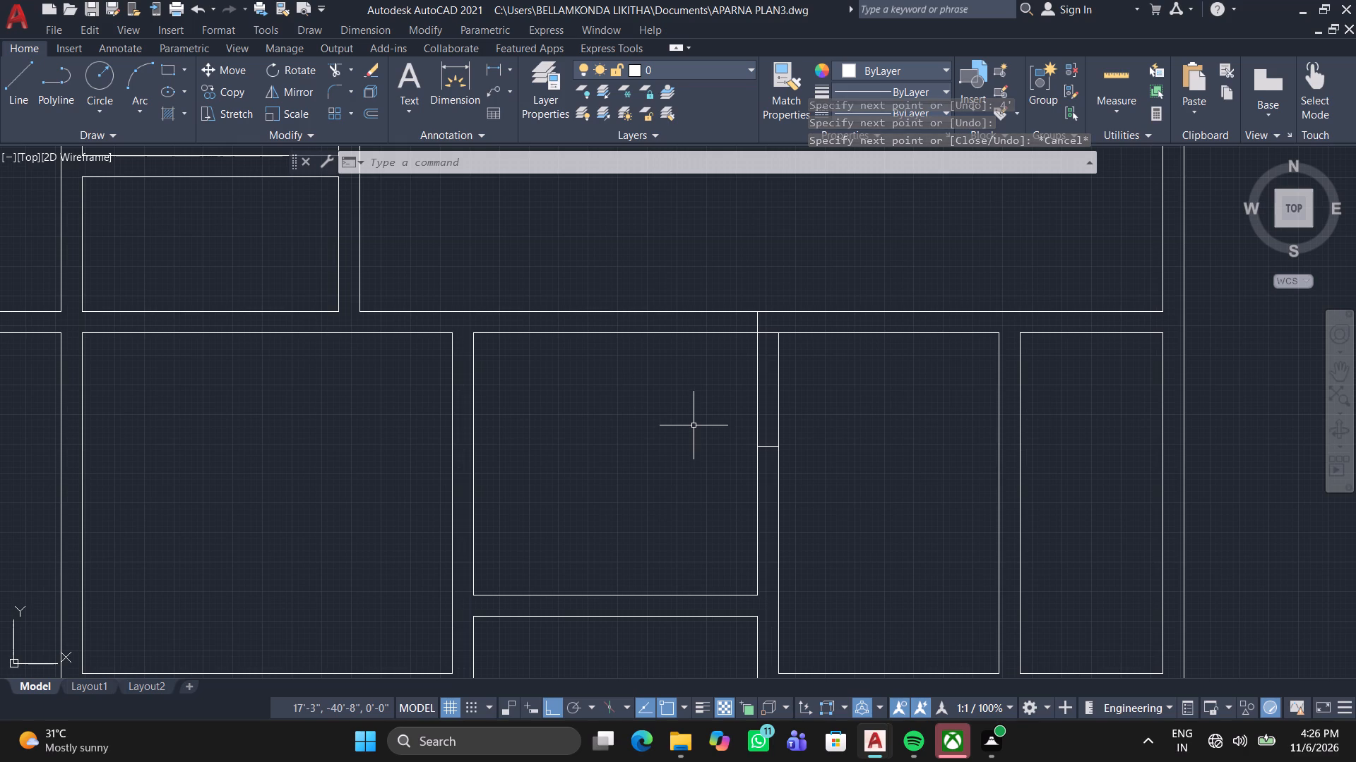
click(20, 93)
click(472, 333)
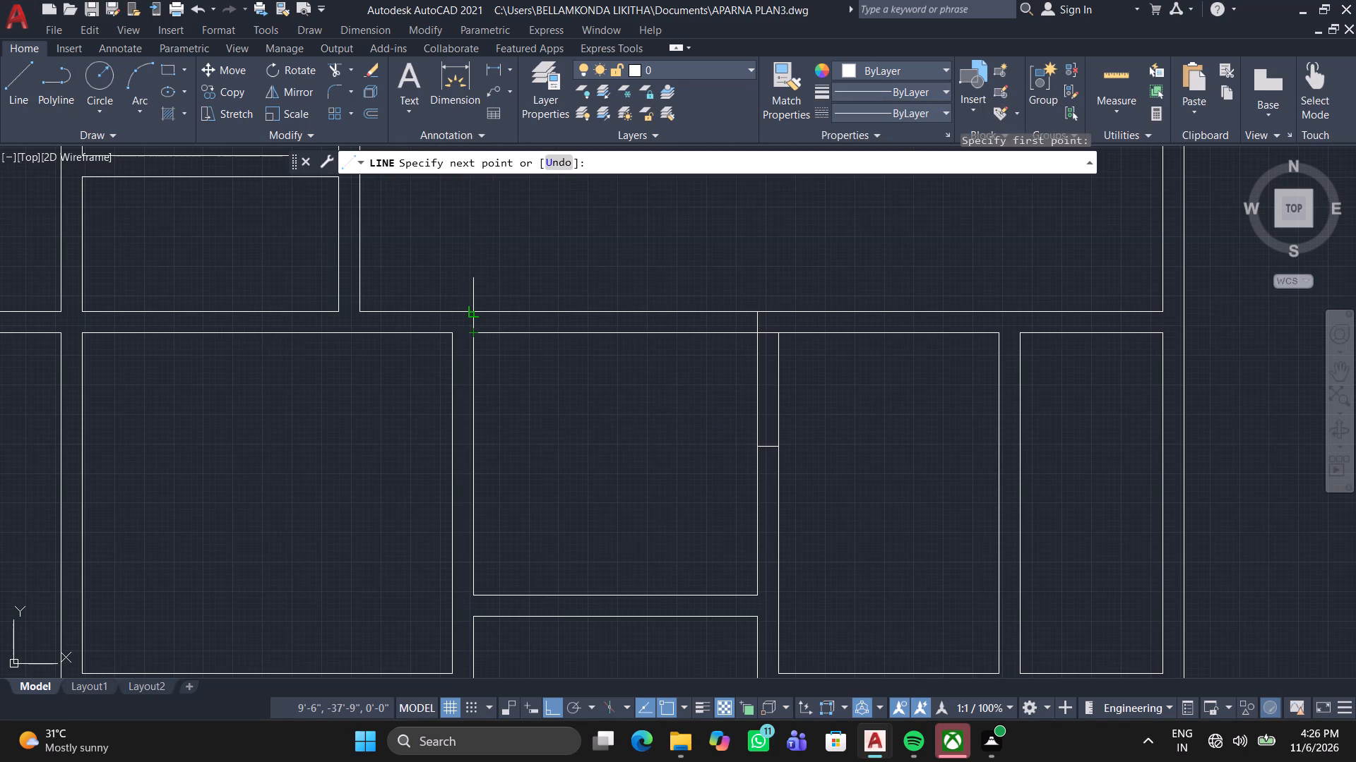
click(475, 309)
key(space)
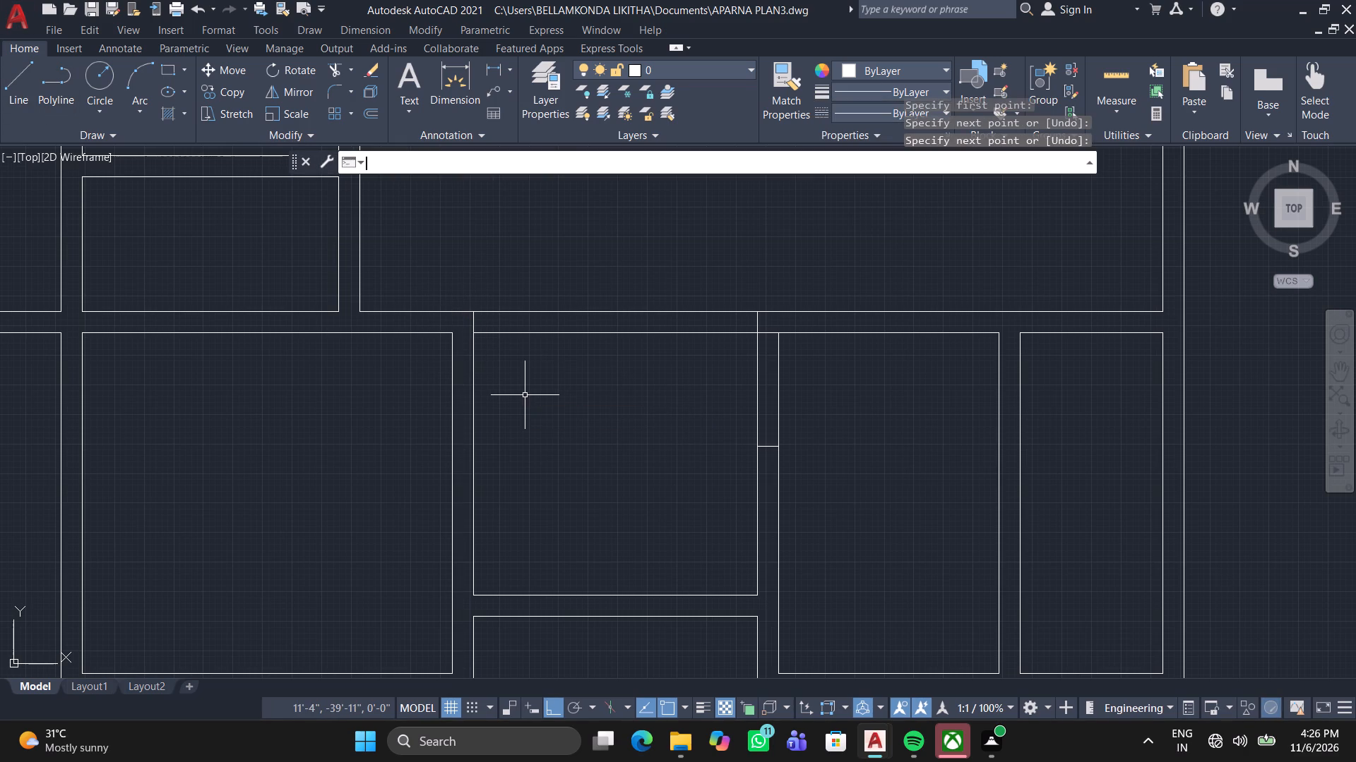
Trim the middle room's top wall lines between the closing lines and the right partition's lines above its 4' closing line.
click(335, 66)
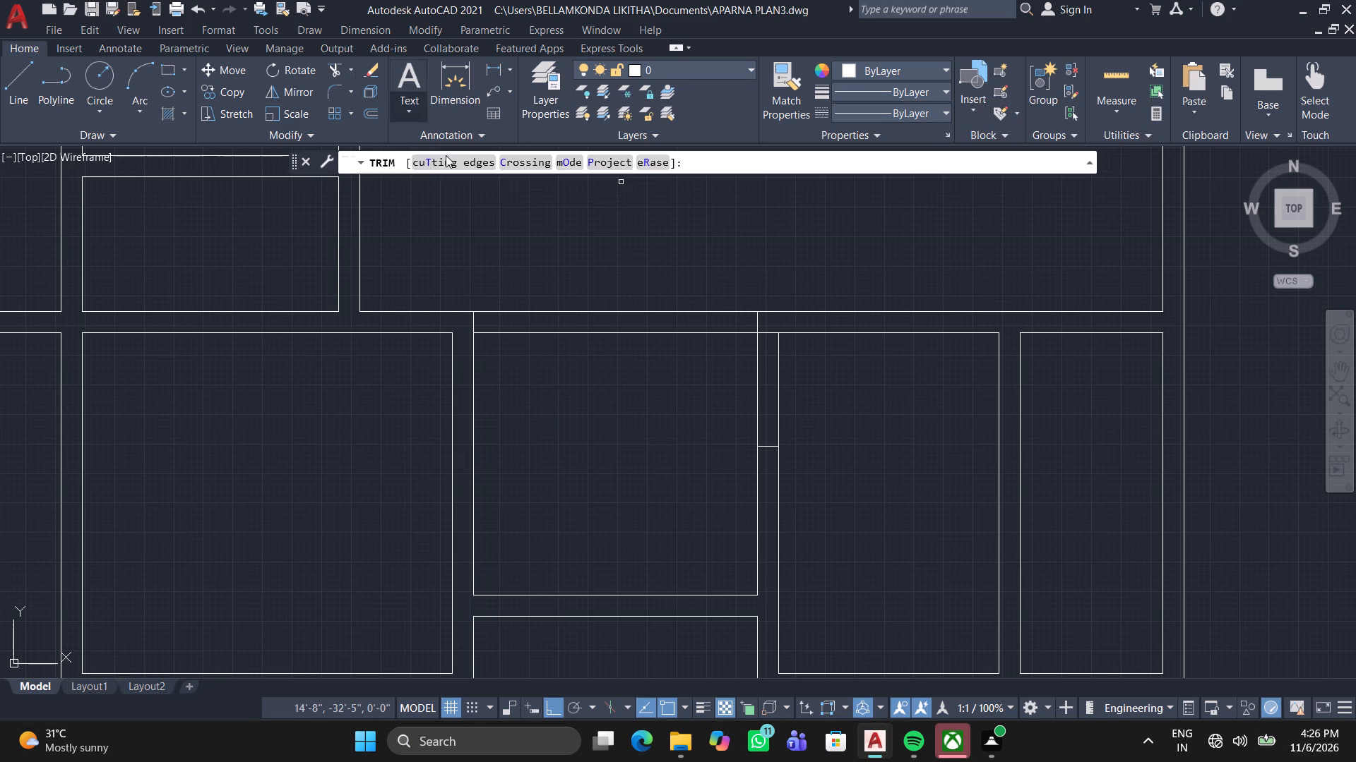
click(619, 279)
click(801, 375)
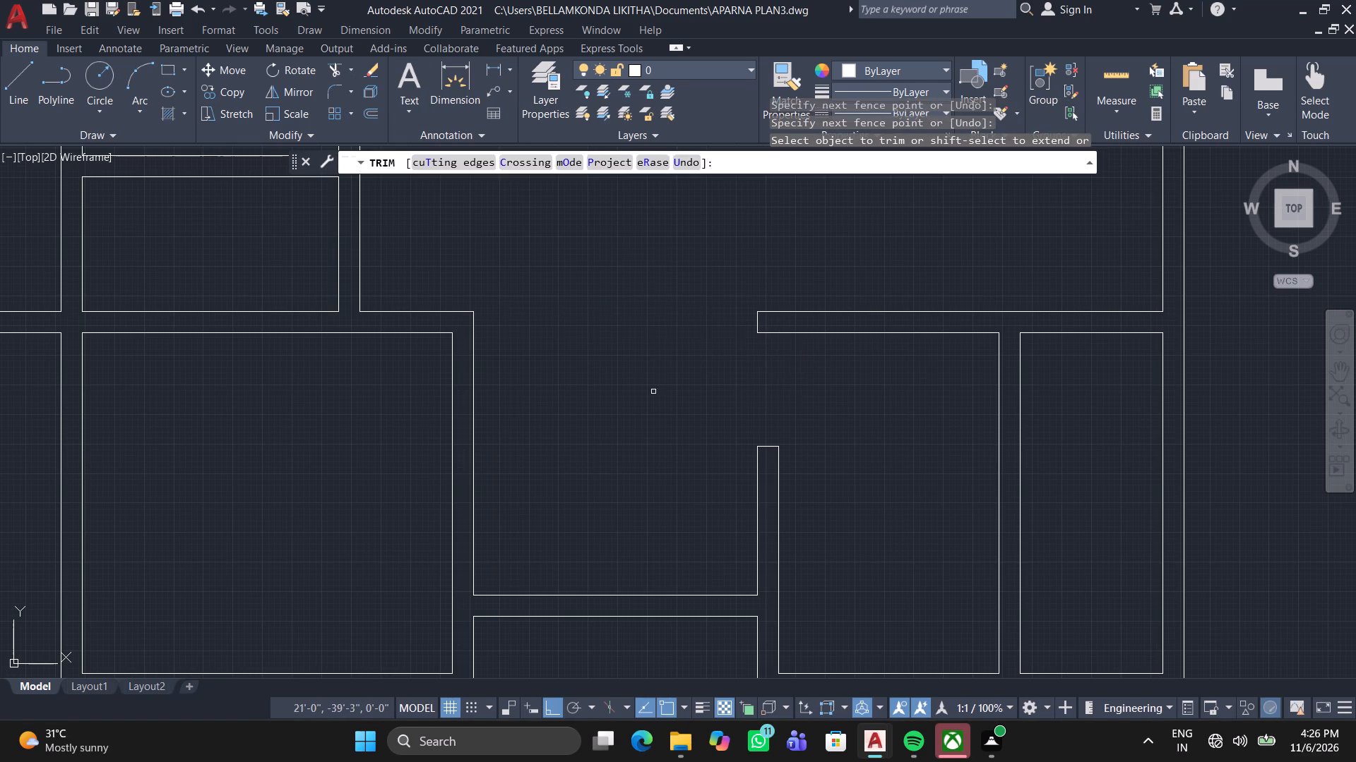
Review the floor plan's wall layout from the lower rooms up to the upper block for remaining junctions and openings.
scroll(653, 395, down, 2)
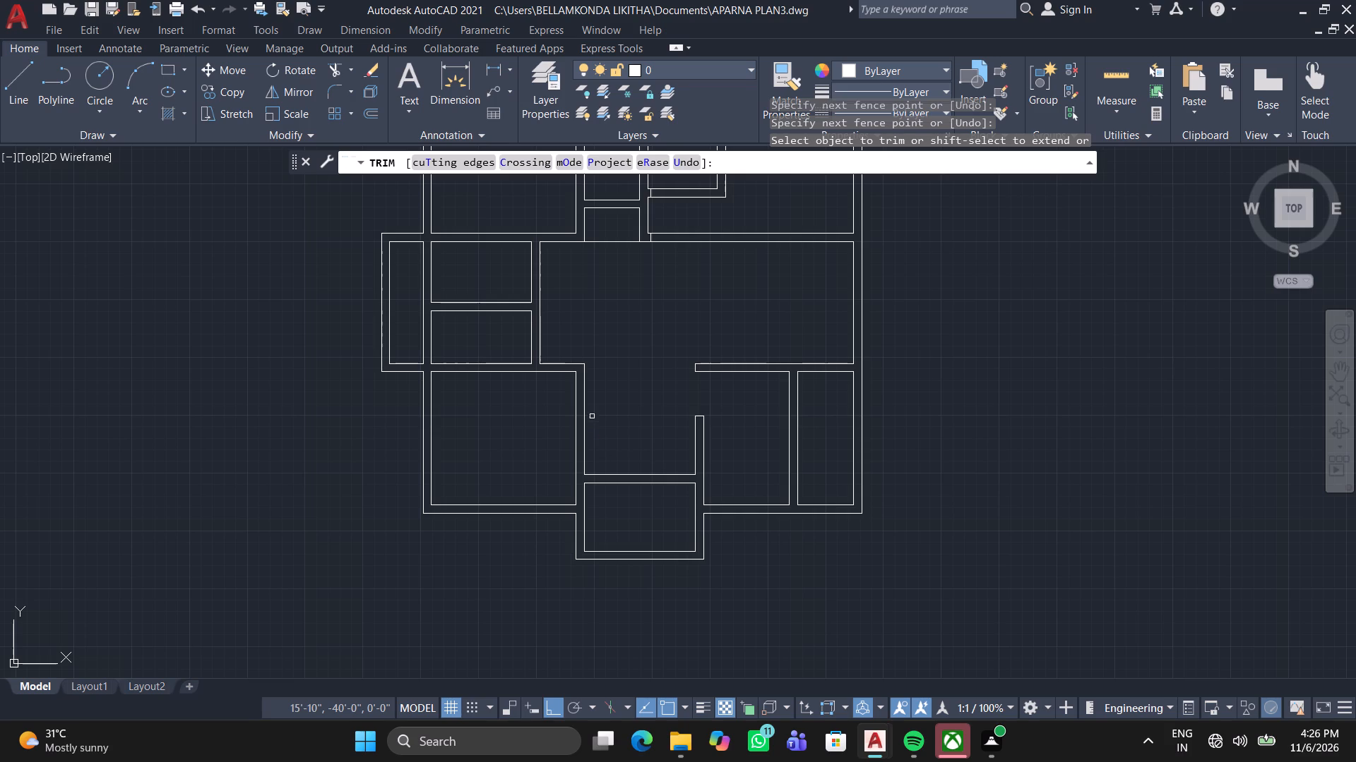
middle_drag(715, 333, 683, 511)
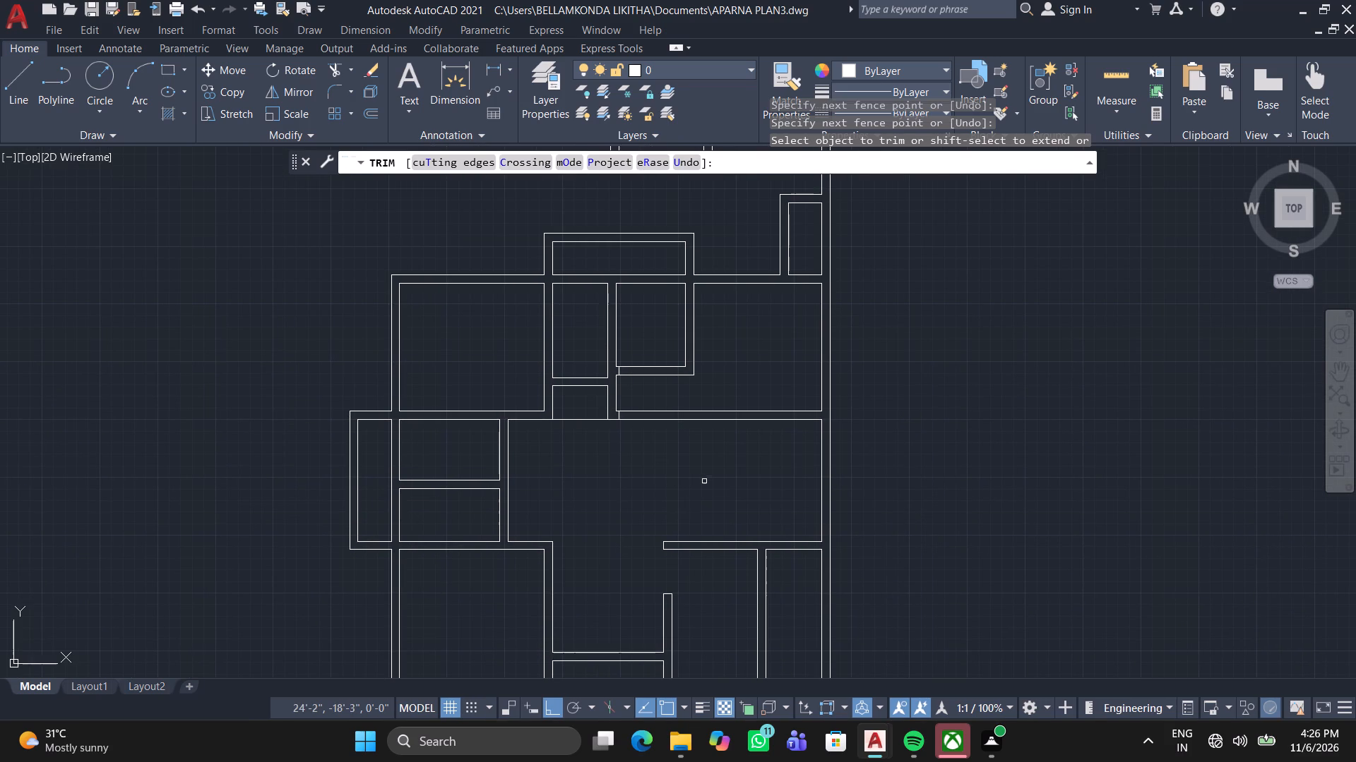
middle_drag(704, 481, 708, 288)
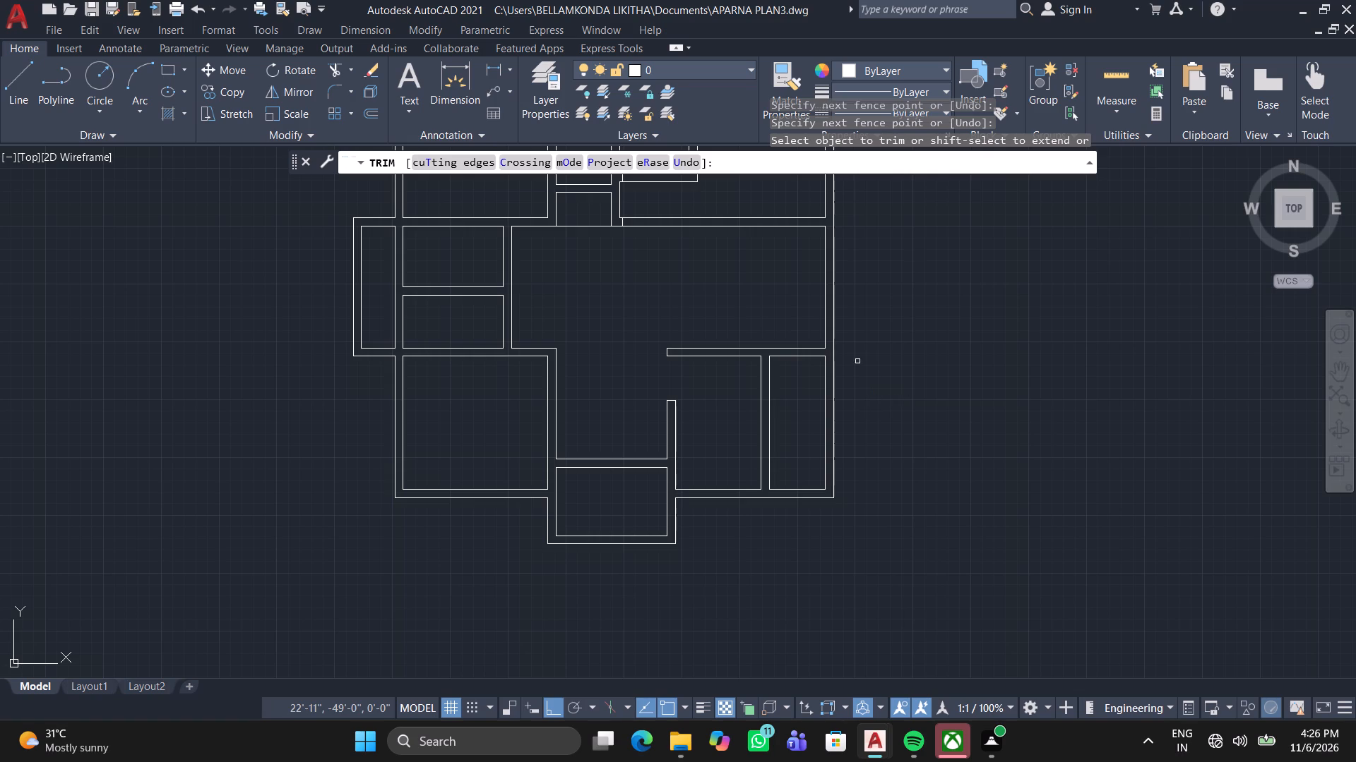
middle_drag(847, 353, 791, 455)
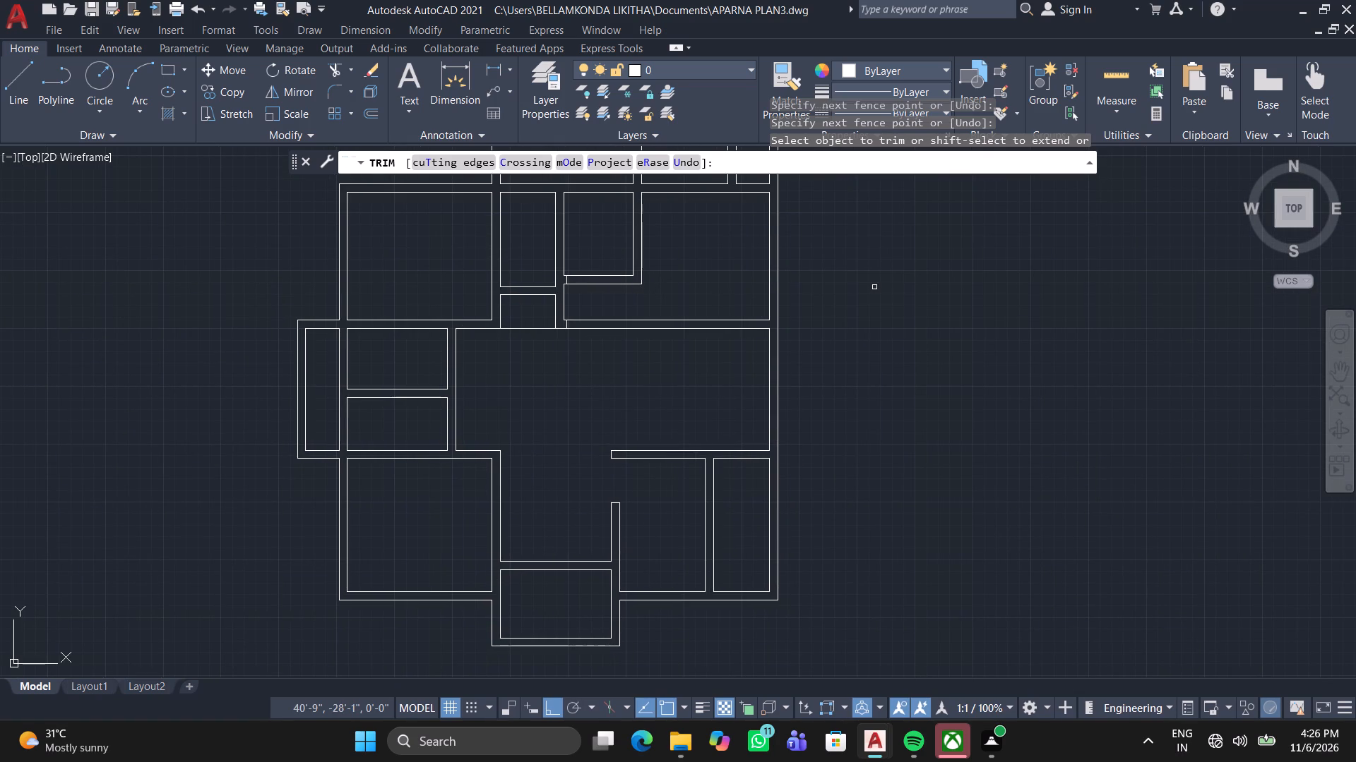
middle_drag(874, 293, 850, 438)
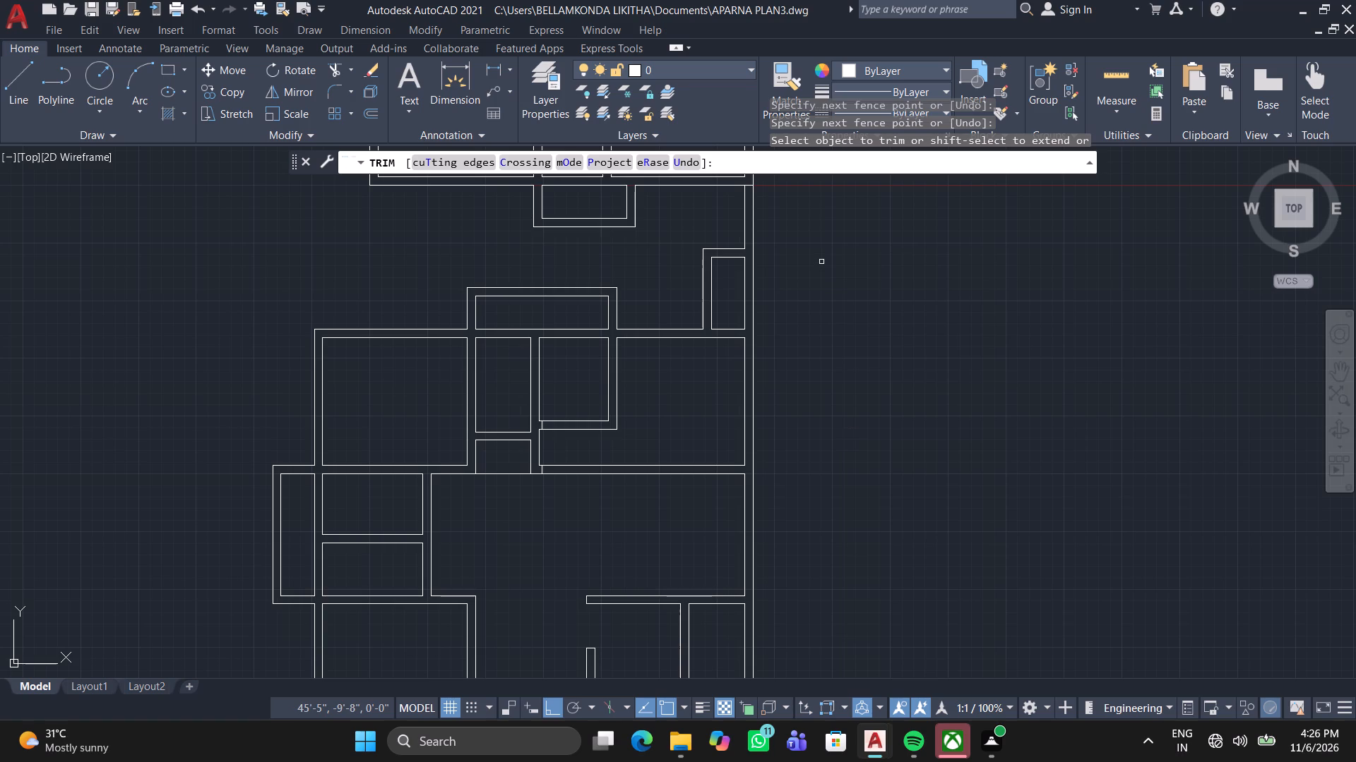
middle_drag(824, 284, 798, 396)
middle_click(798, 396)
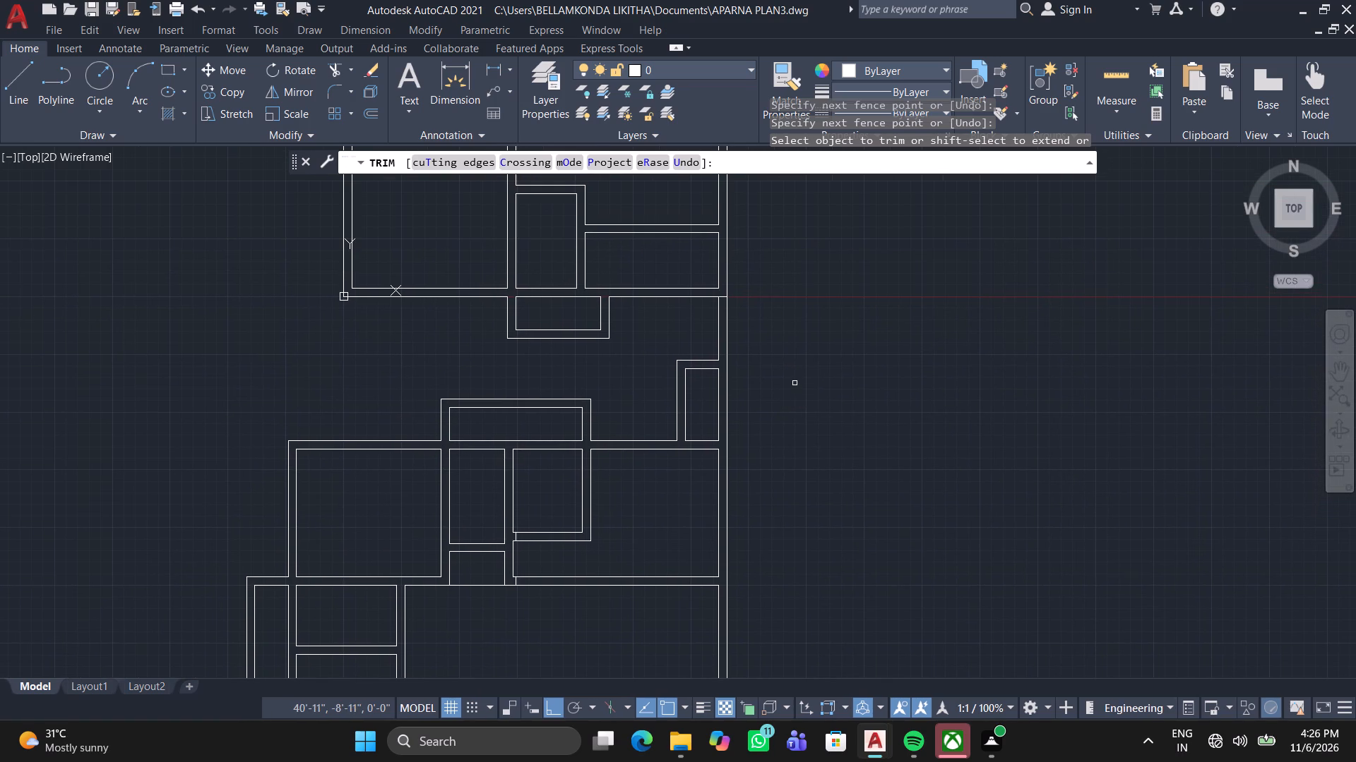
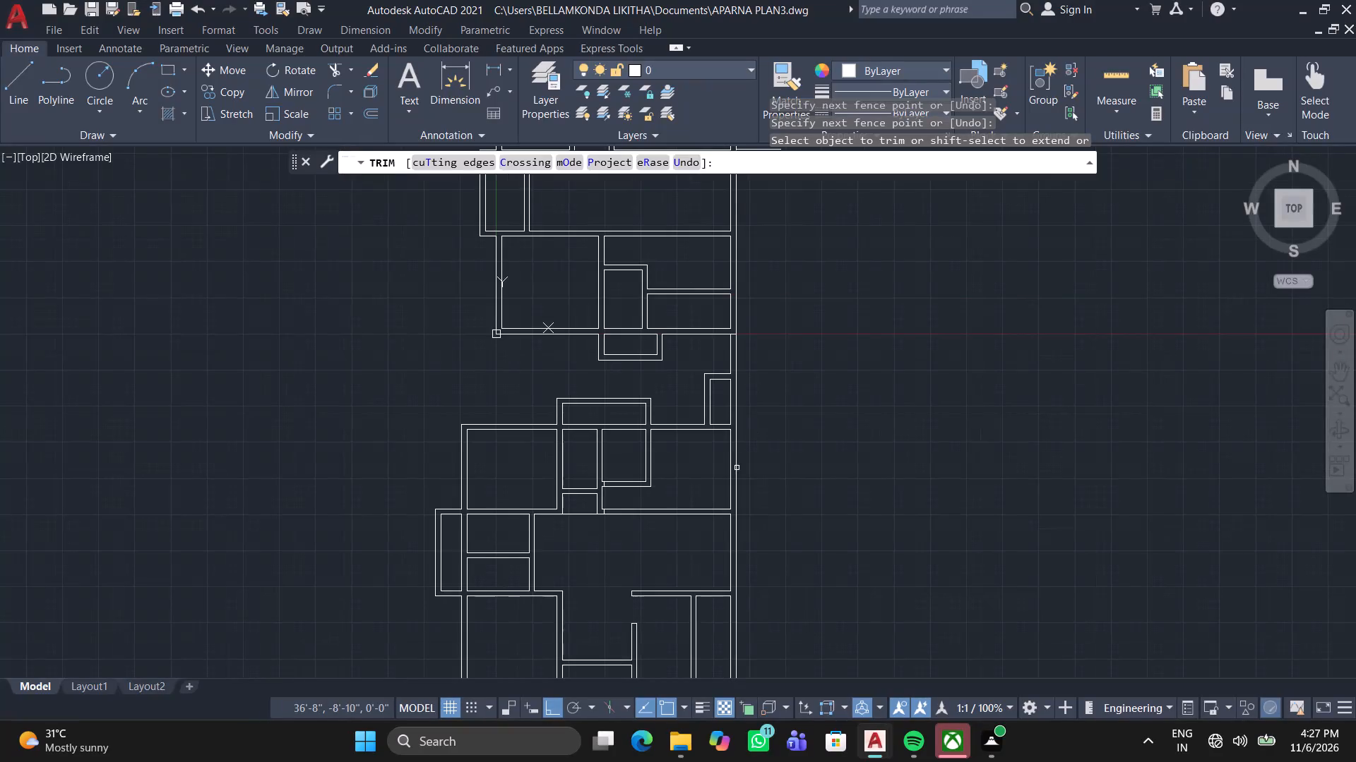
Examine the lower rooms' wall openings and the middle rooms' wall junctions for remaining work.
middle_drag(653, 485, 665, 363)
middle_click(667, 341)
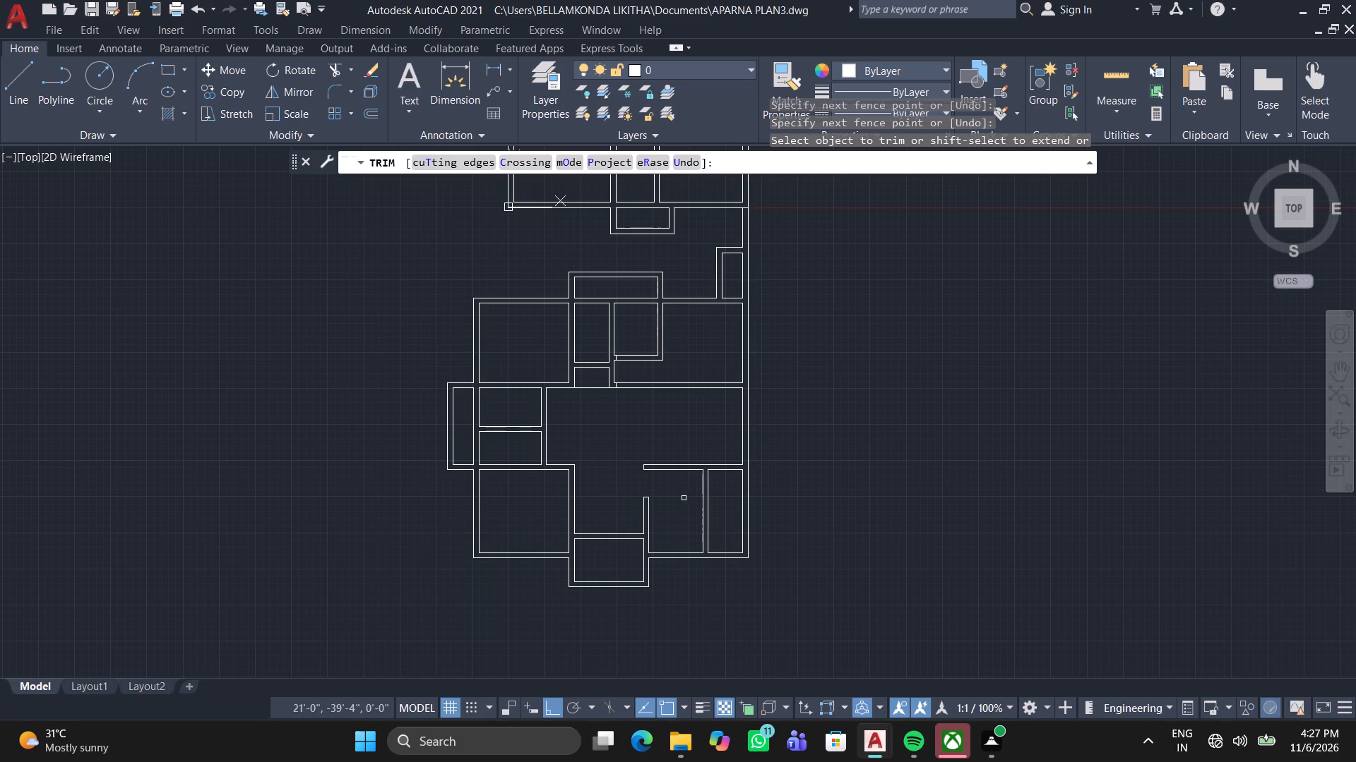
middle_drag(635, 488, 634, 459)
middle_click(634, 459)
scroll(667, 476, up, 1)
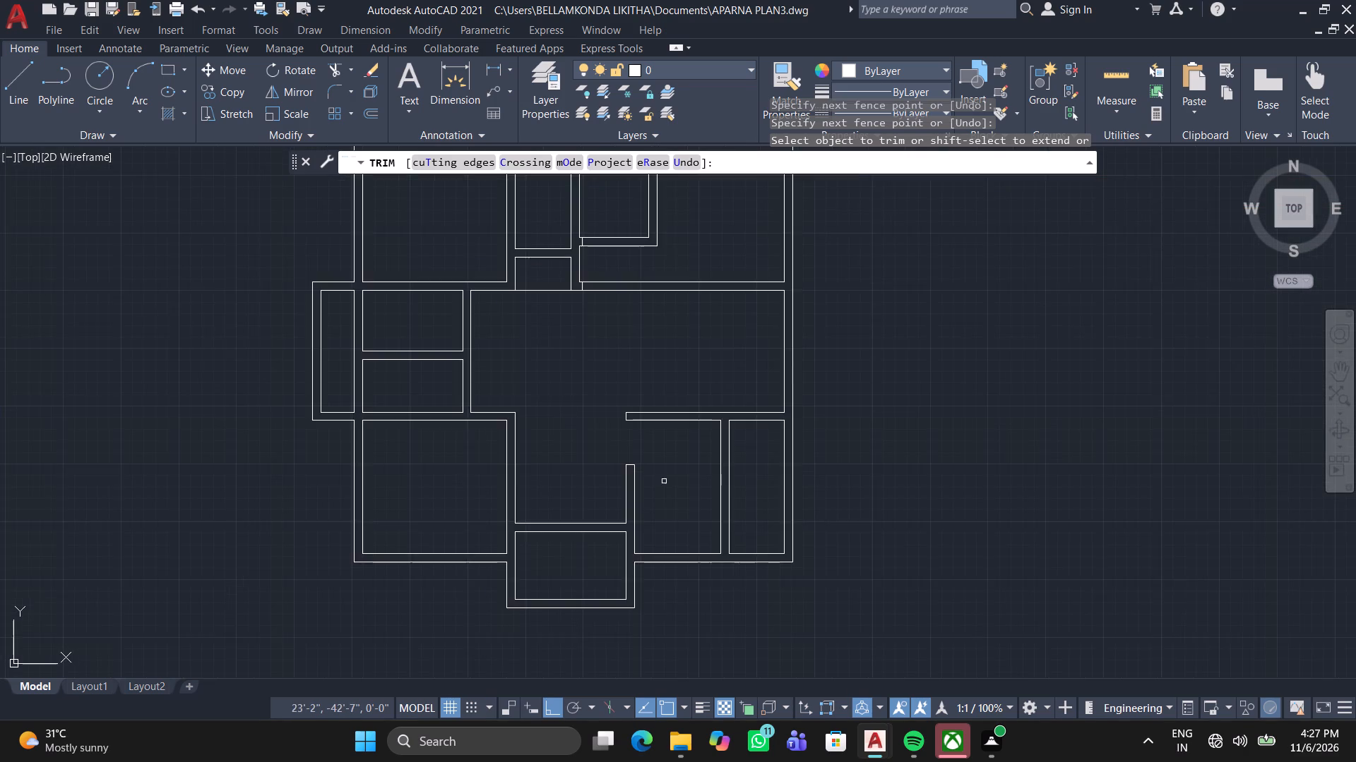
scroll(658, 484, up, 2)
middle_drag(624, 471, 696, 405)
middle_click(696, 404)
scroll(686, 400, down, 2)
middle_drag(687, 404, 635, 480)
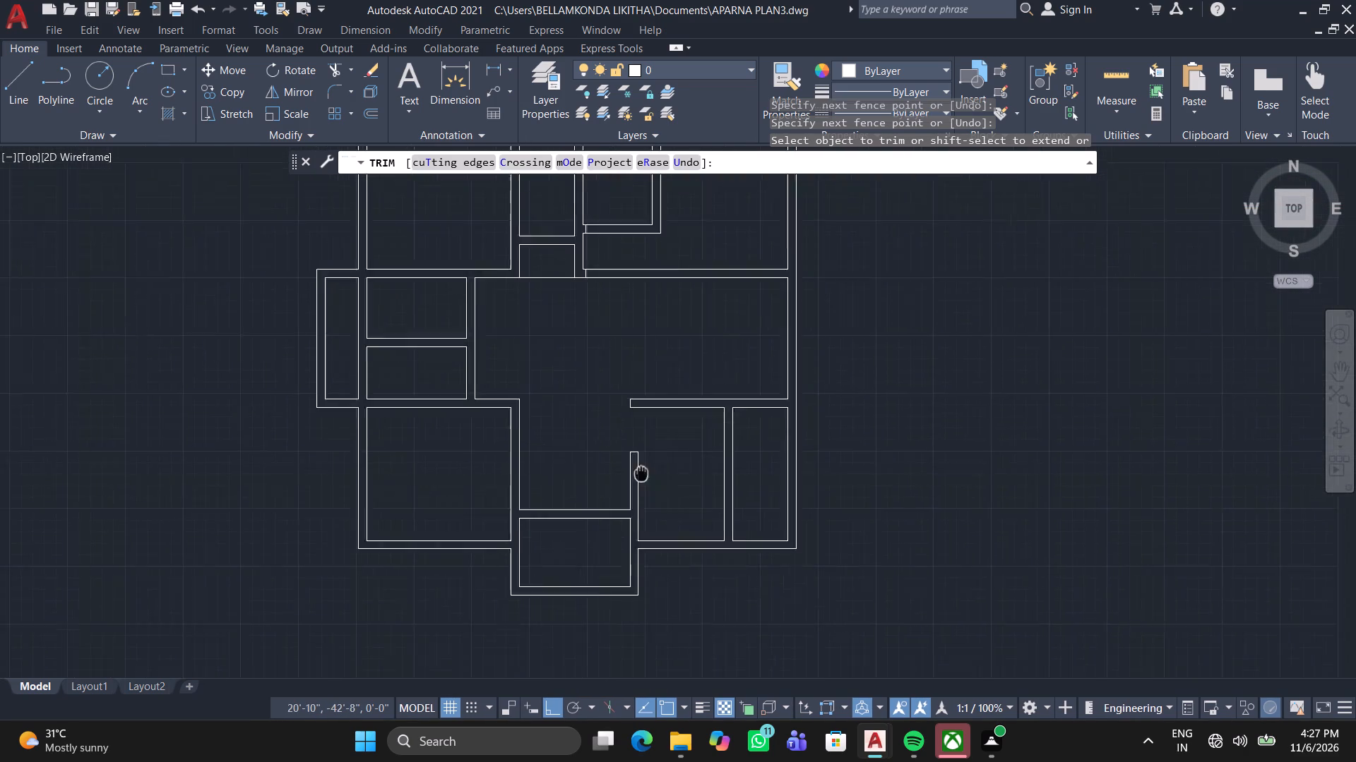
middle_drag(635, 480, 621, 507)
middle_drag(577, 384, 569, 513)
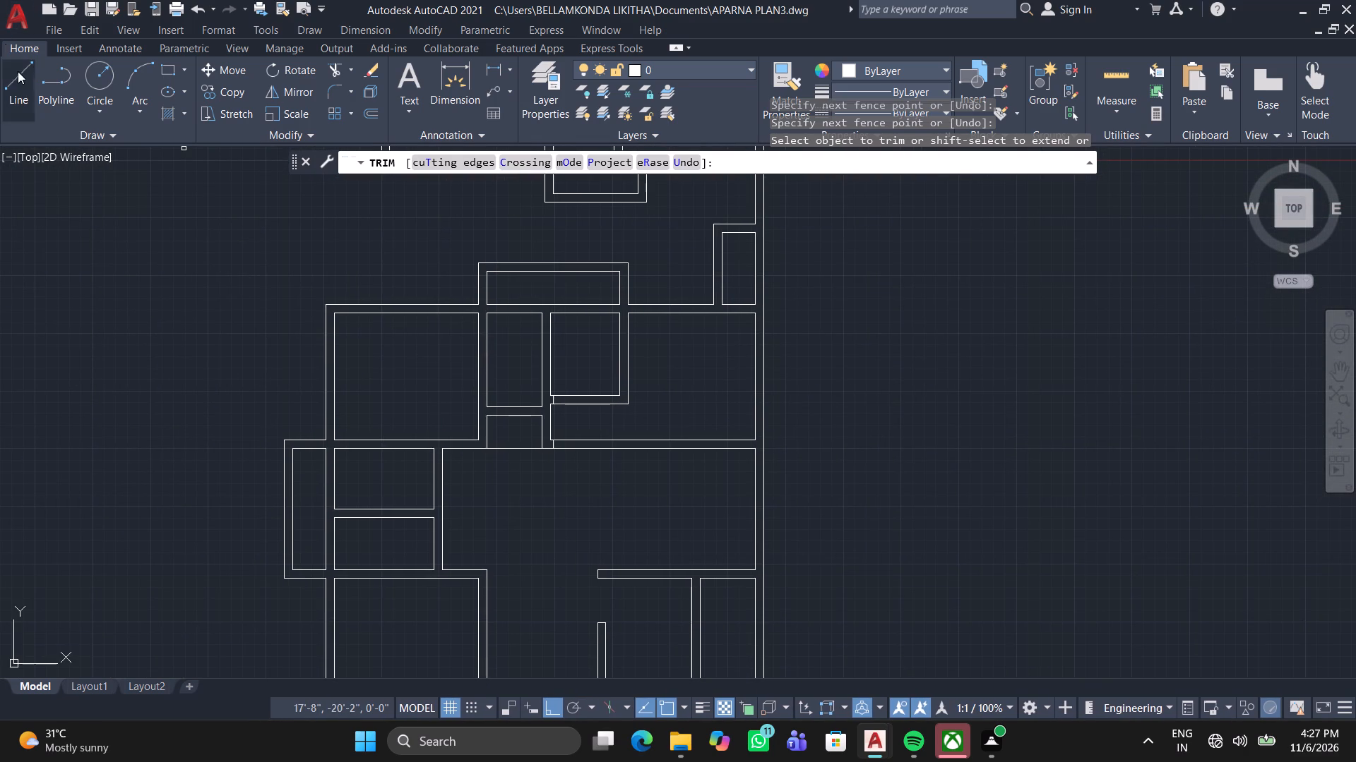
Draw a horizontal line outward from the right outer wall's outer face, level with the lower face of the upper block's bottom wall.
click(23, 75)
middle_drag(805, 332, 718, 491)
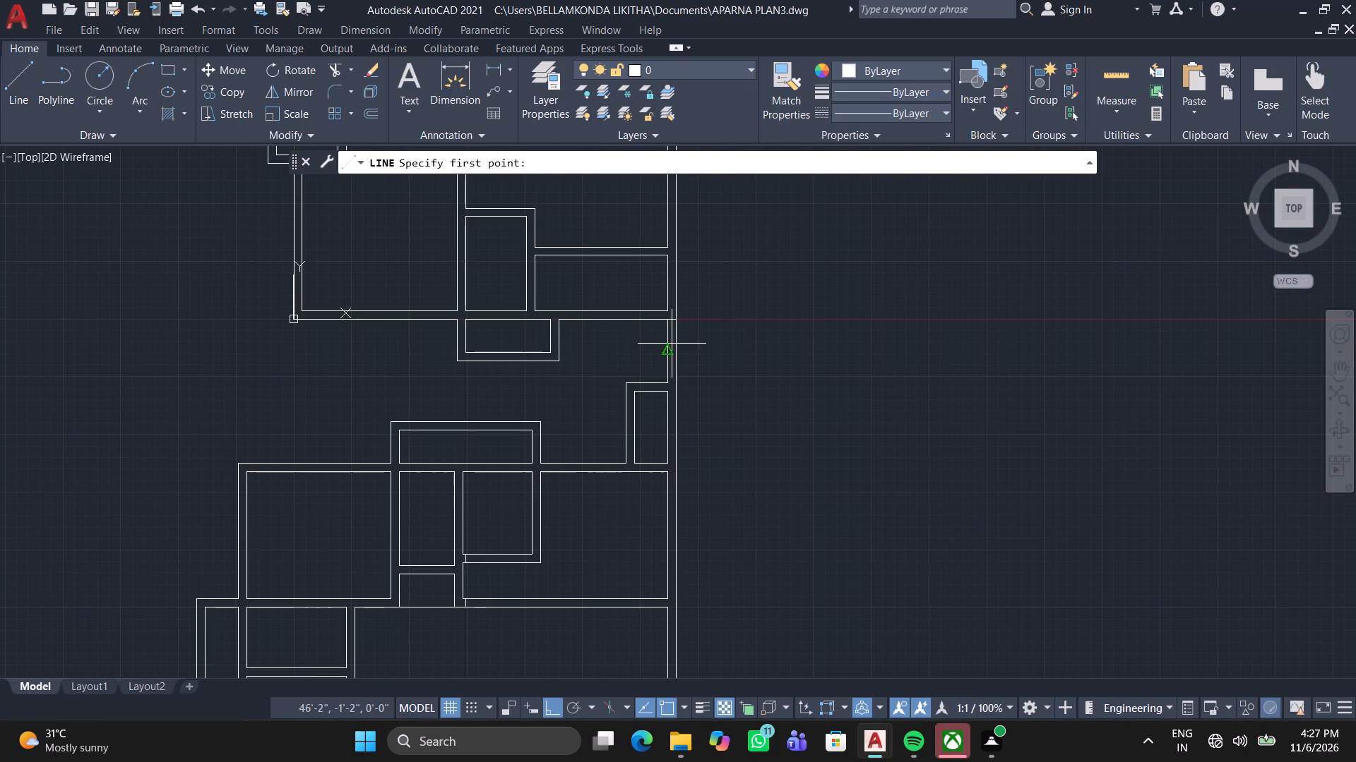
scroll(674, 319, up, 3)
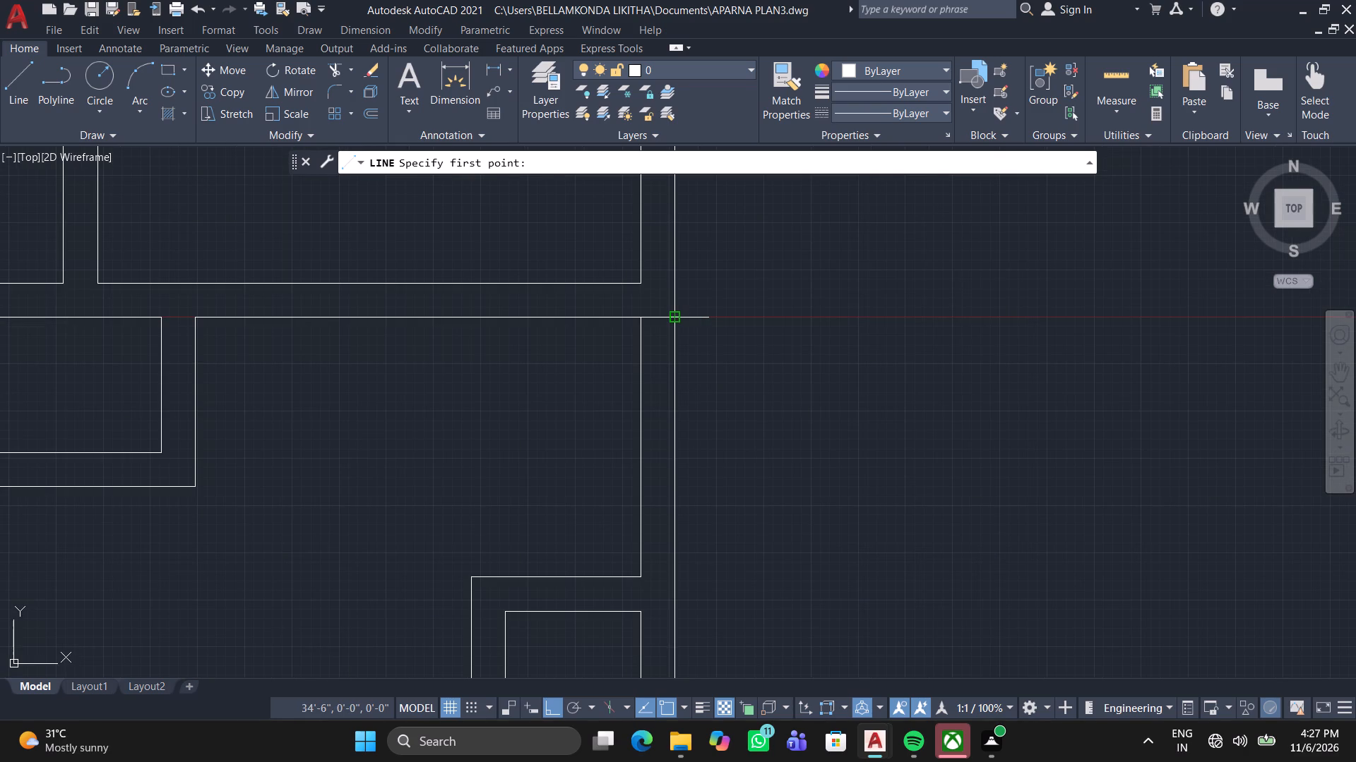
click(674, 320)
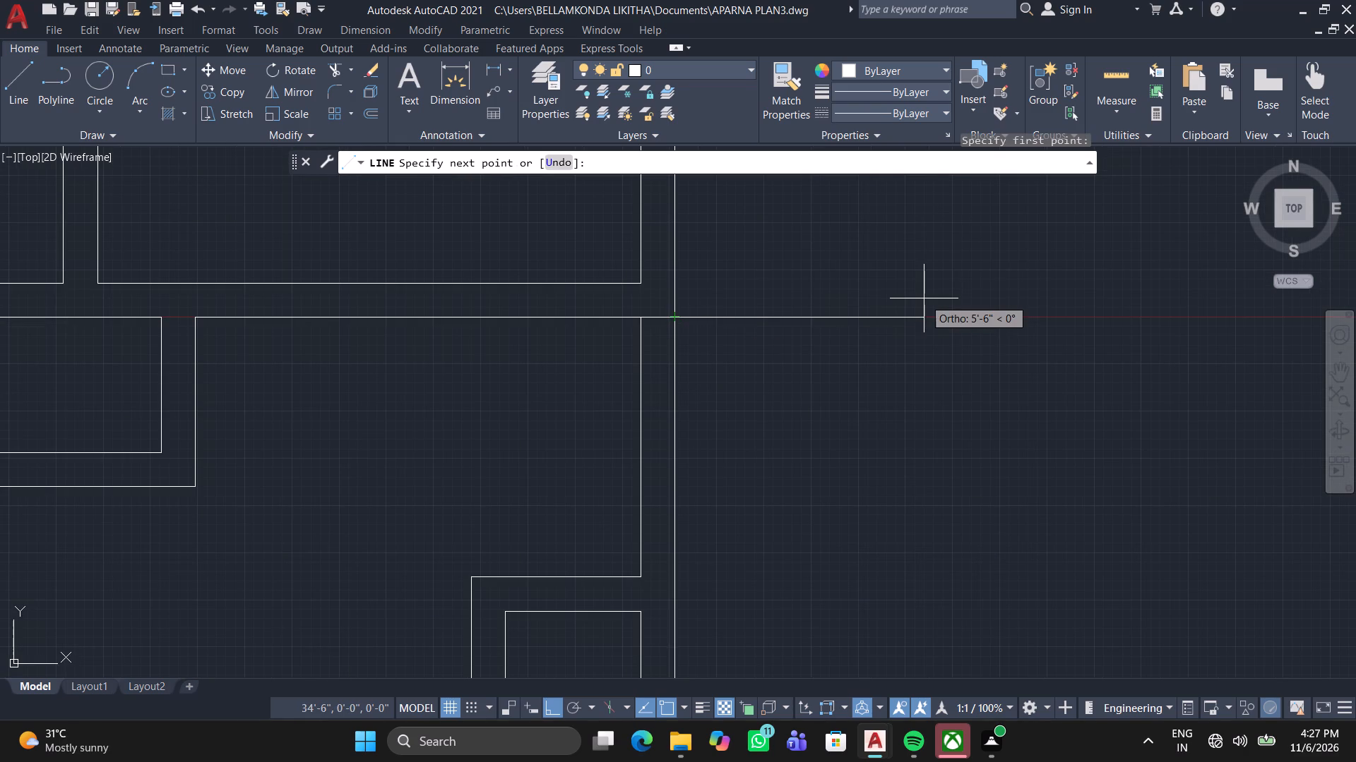
scroll(924, 298, down, 2)
middle_drag(924, 309, 804, 412)
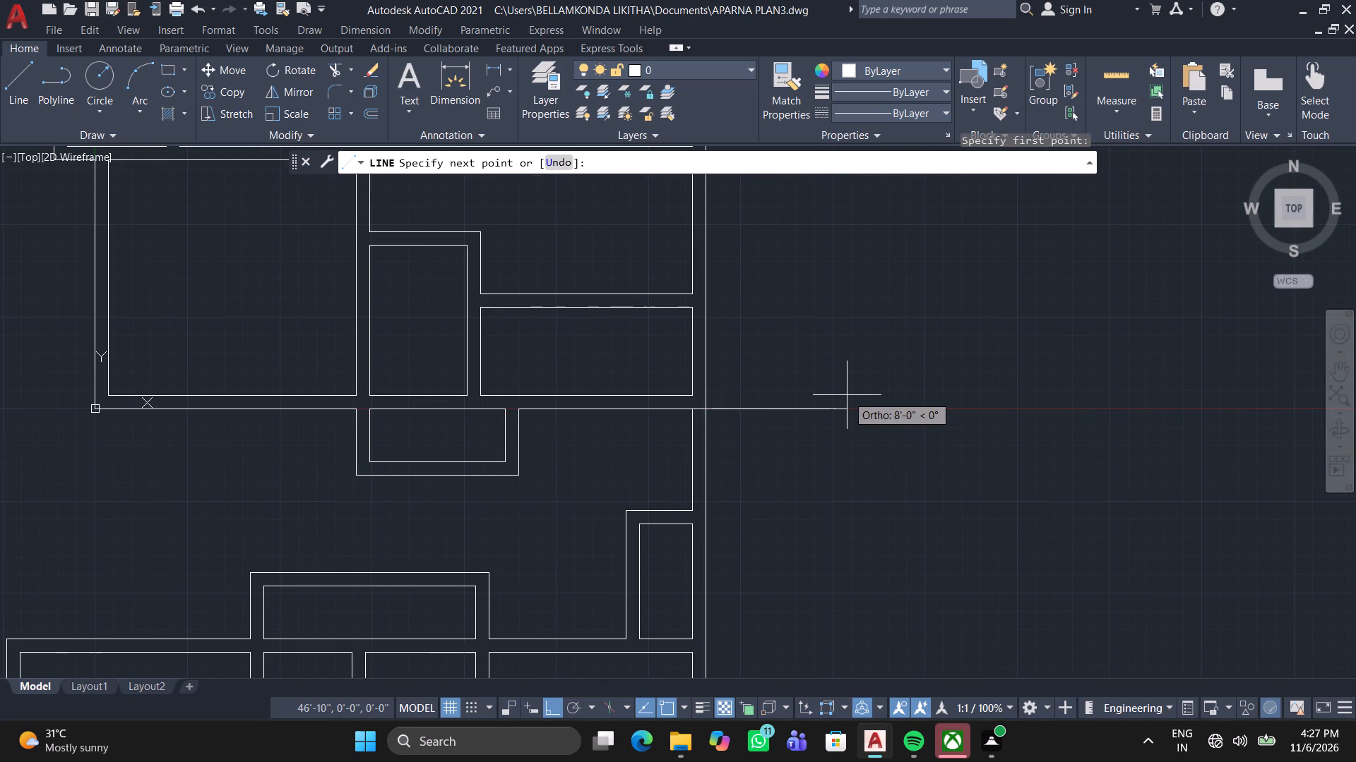
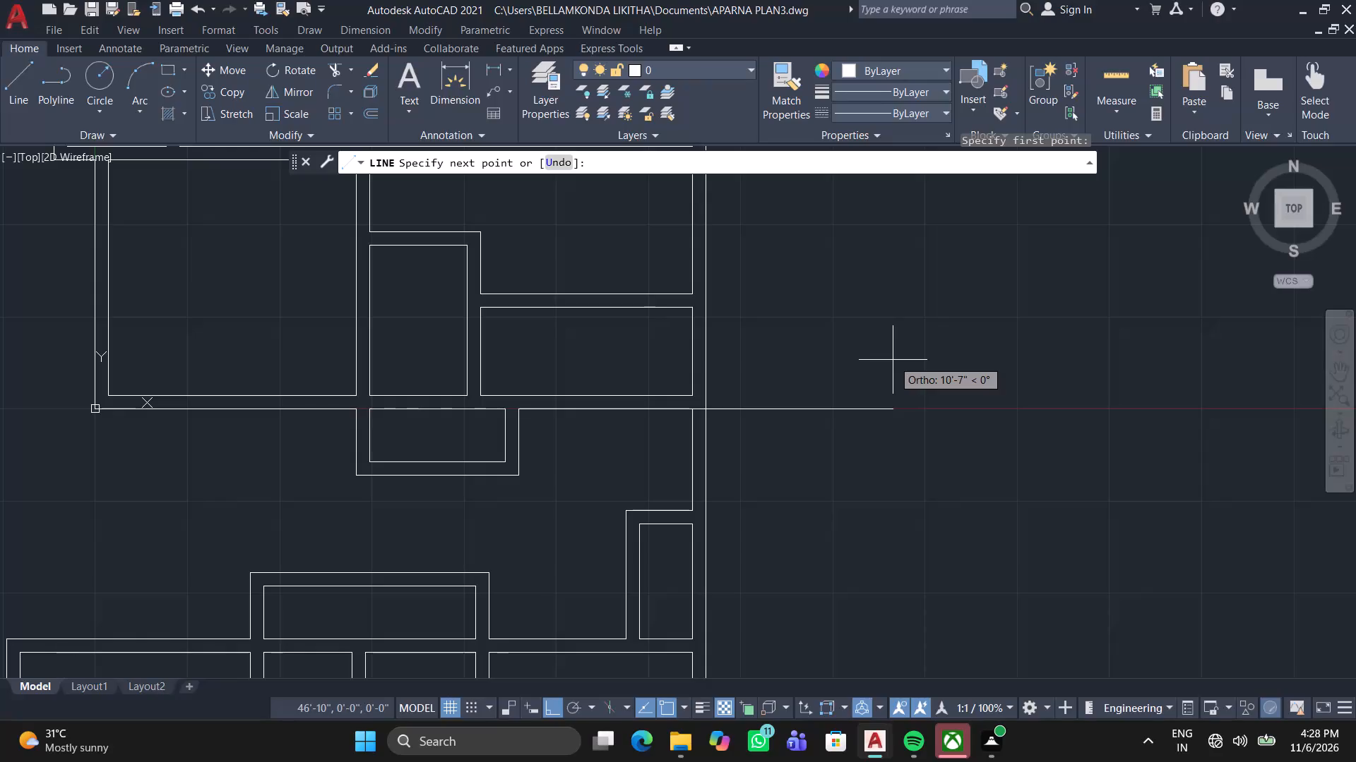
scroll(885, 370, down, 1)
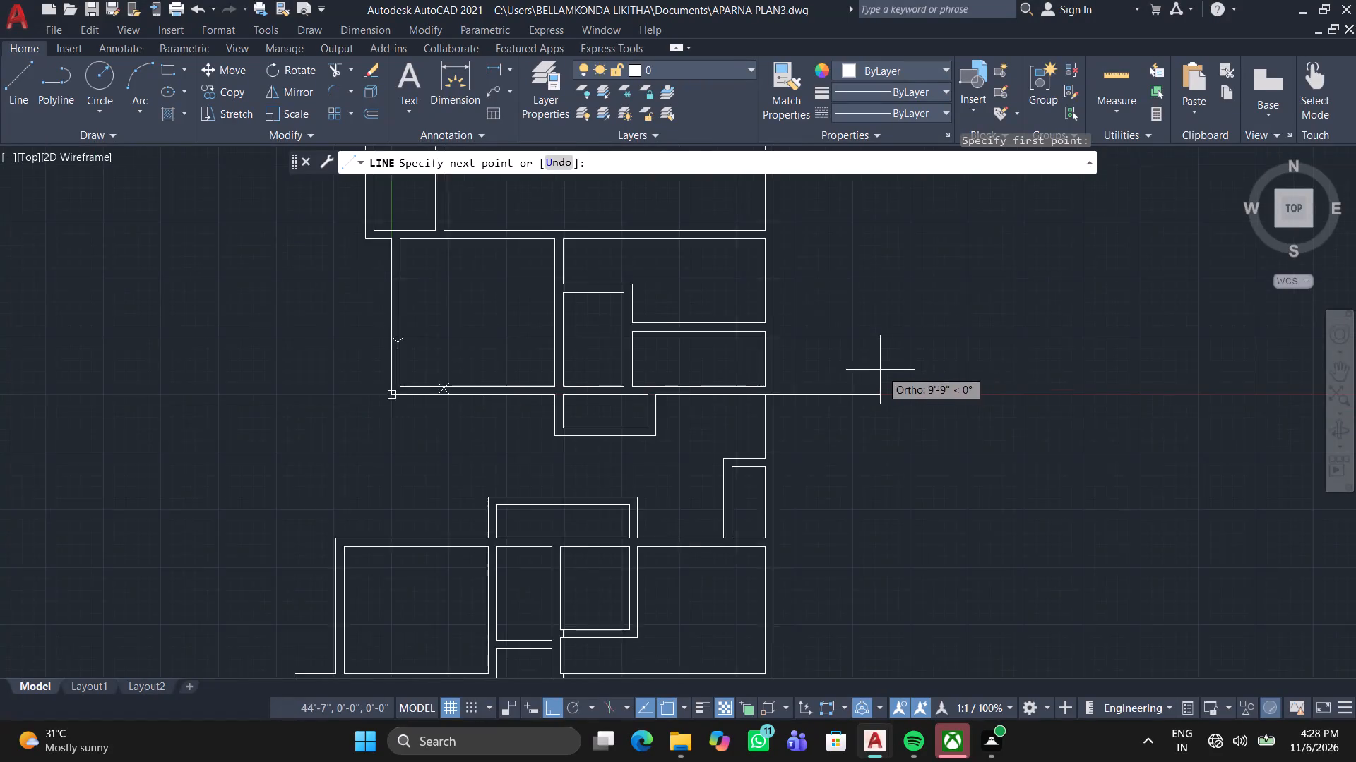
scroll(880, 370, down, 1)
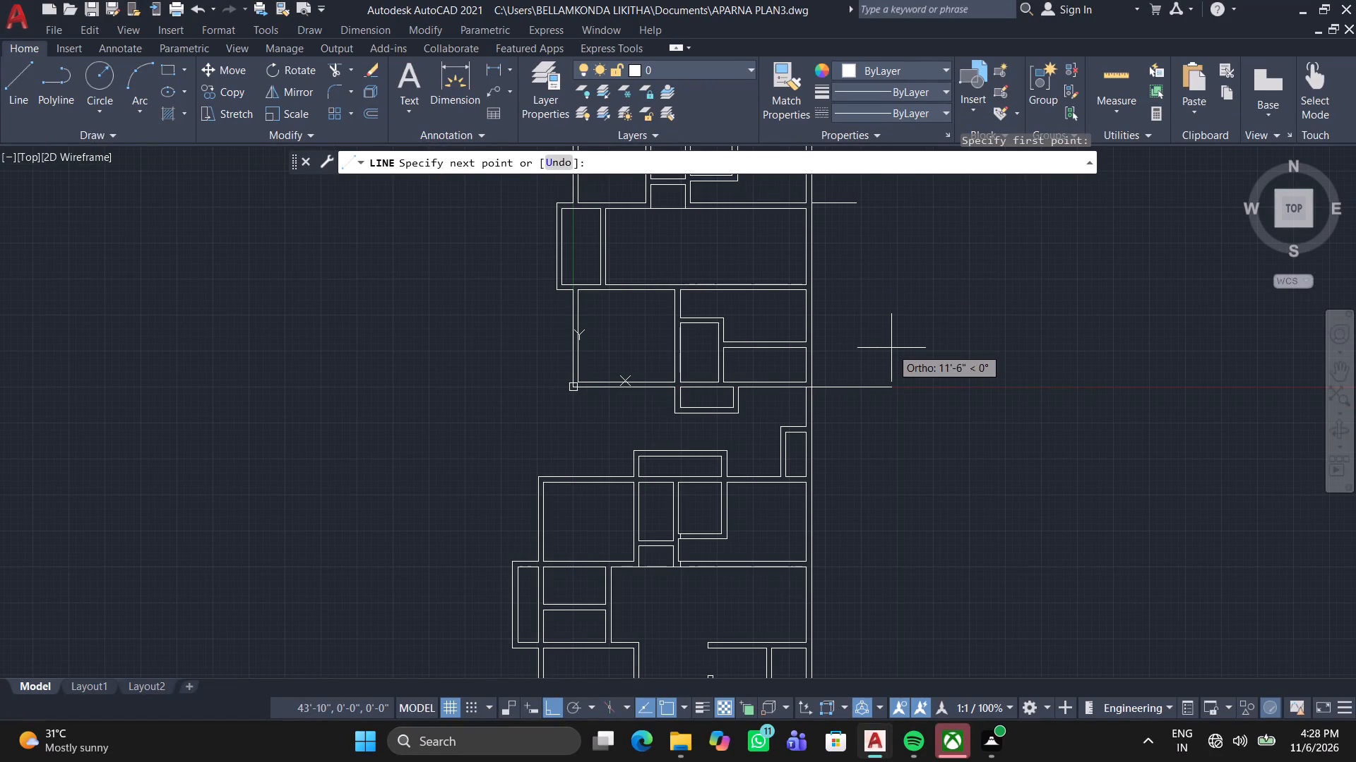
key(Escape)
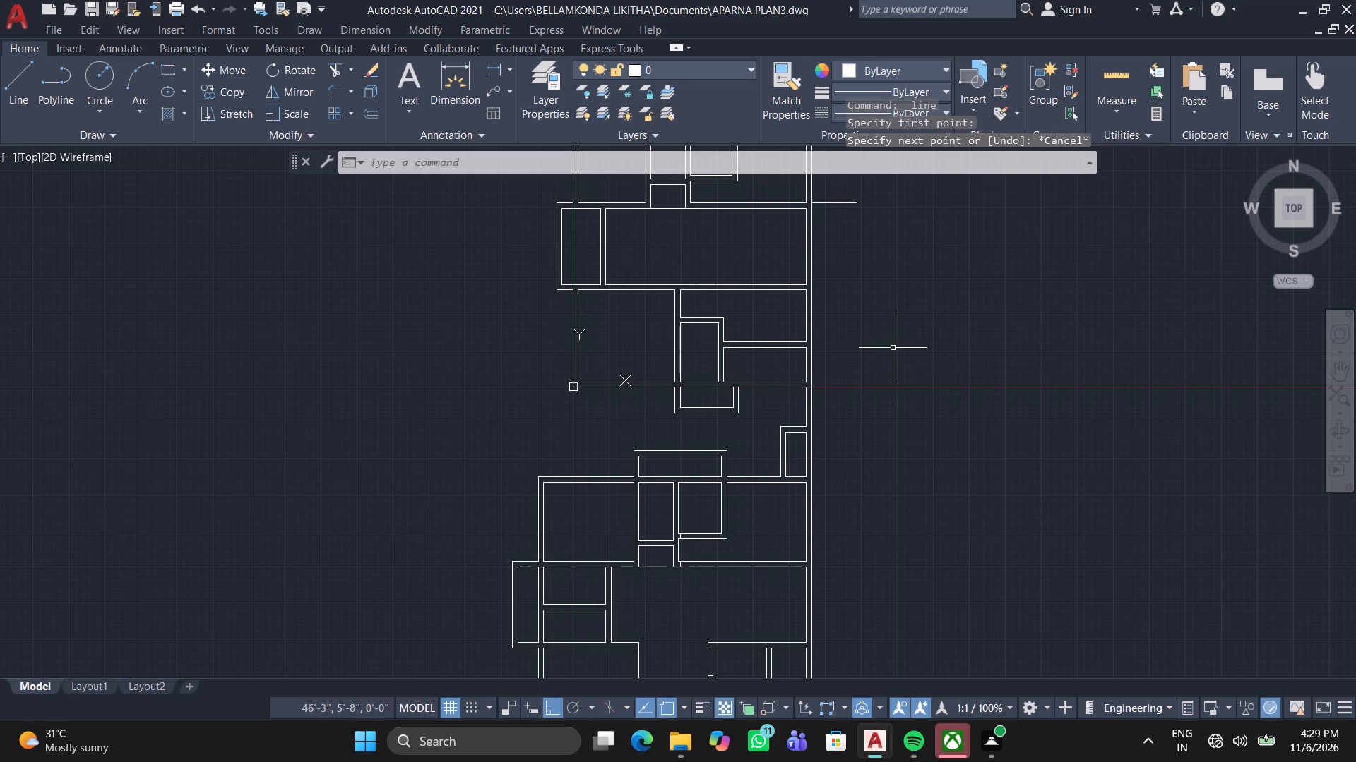
Draw a 7'6" line straight down from the outer end of the horizontal line extending from the upper block's right outer wall.
click(18, 97)
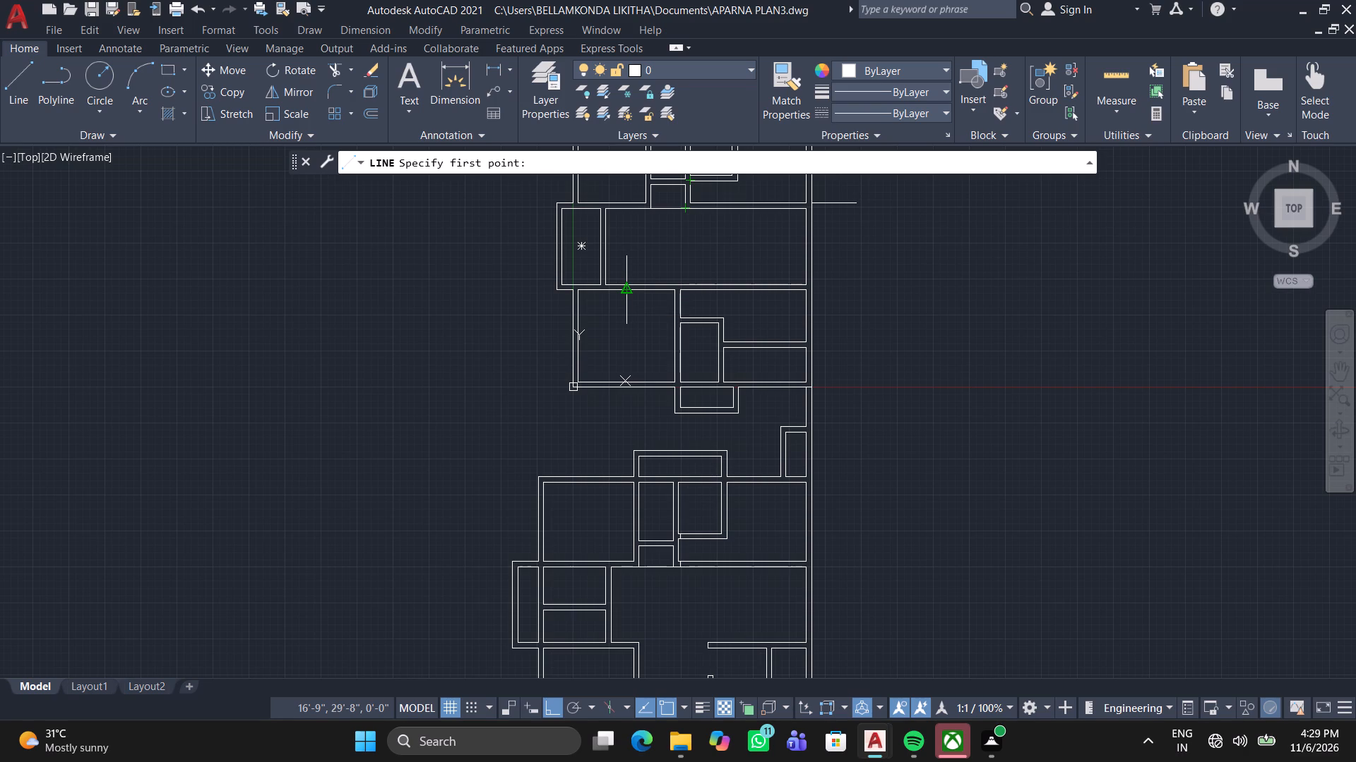
middle_drag(929, 289, 864, 310)
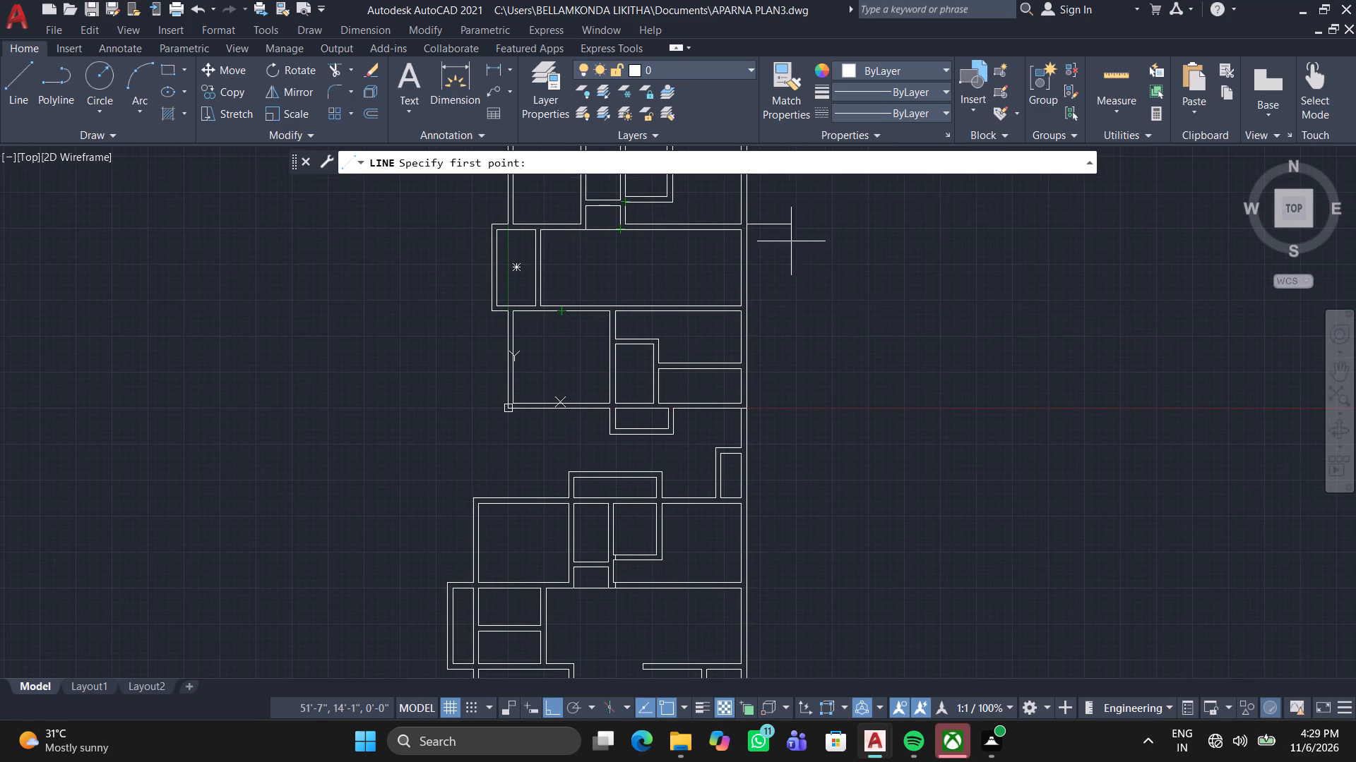
scroll(813, 250, up, 1)
middle_drag(814, 250, 736, 434)
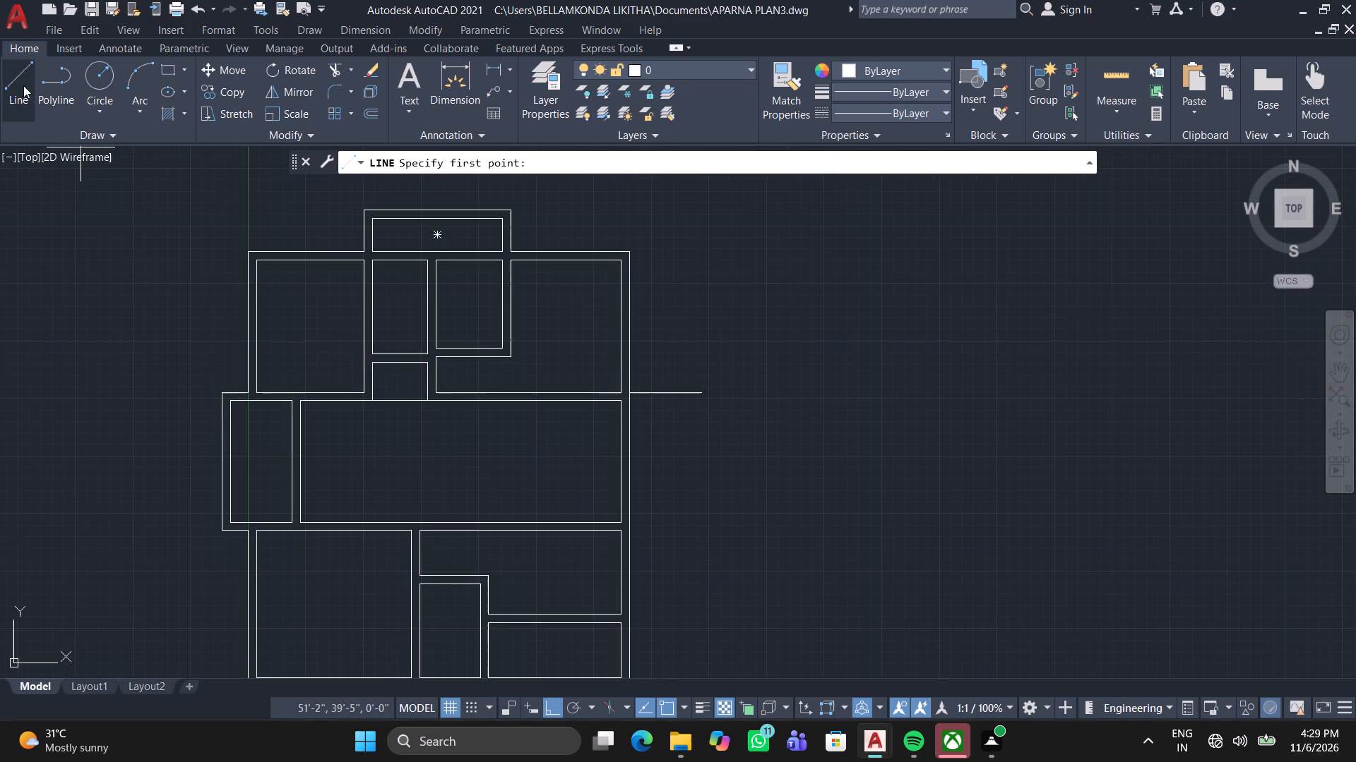
click(27, 87)
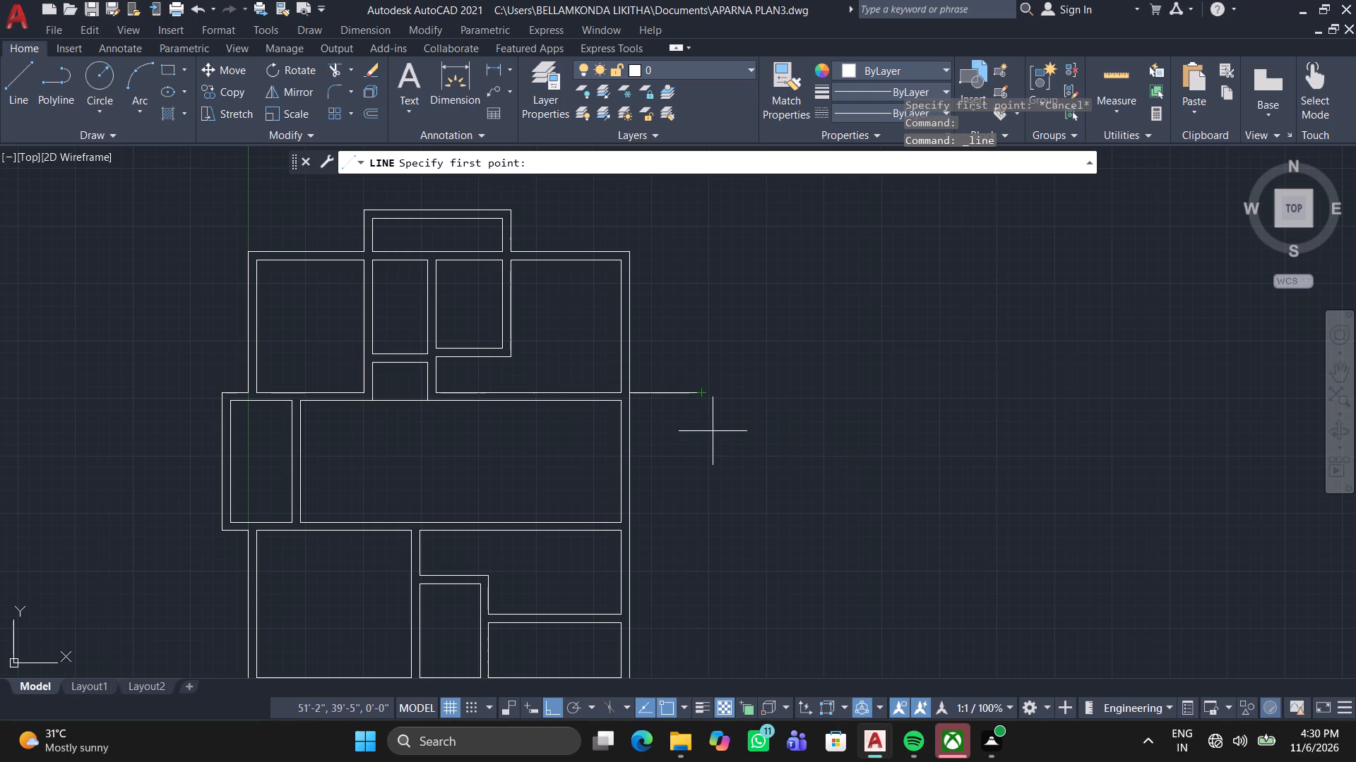
scroll(711, 427, up, 2)
click(689, 341)
middle_drag(692, 443, 701, 384)
scroll(700, 507, down, 2)
middle_drag(701, 509, 688, 484)
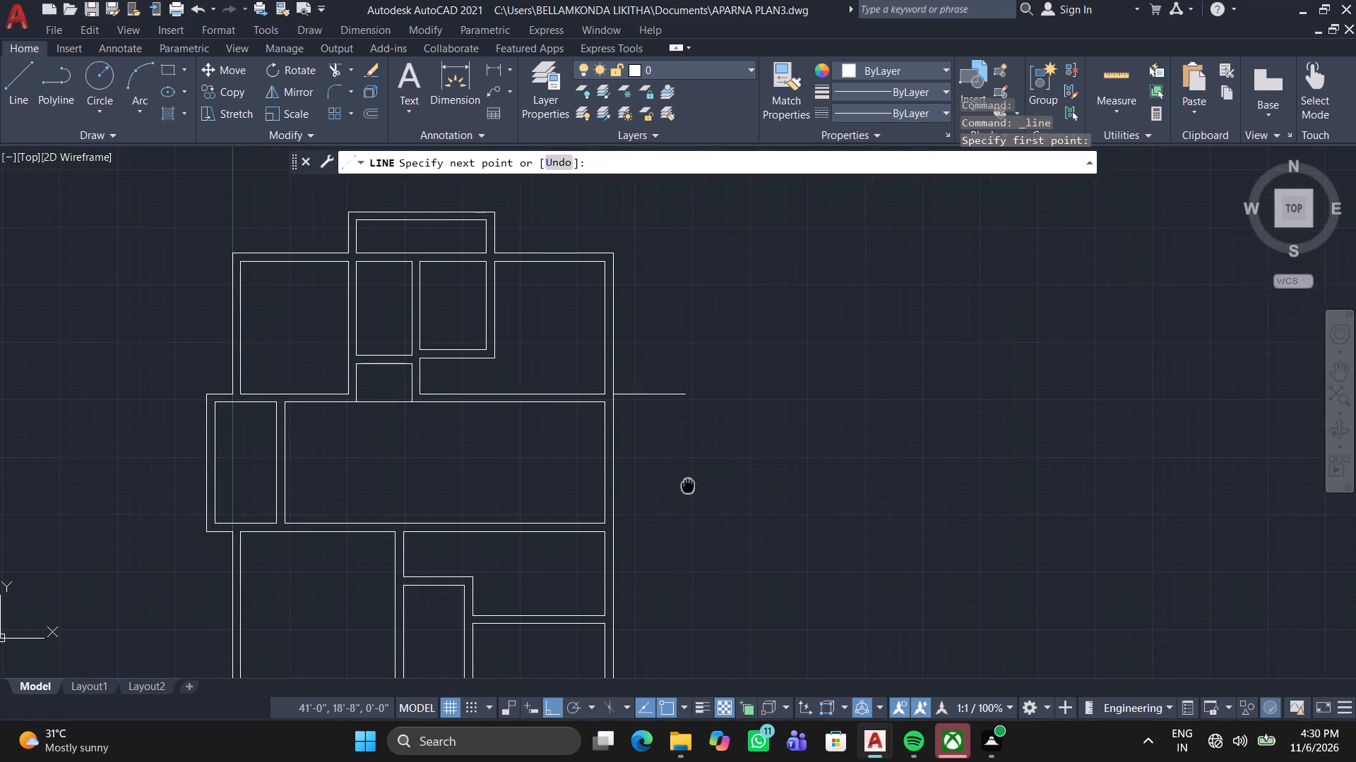
middle_drag(688, 484, 682, 479)
middle_click(682, 478)
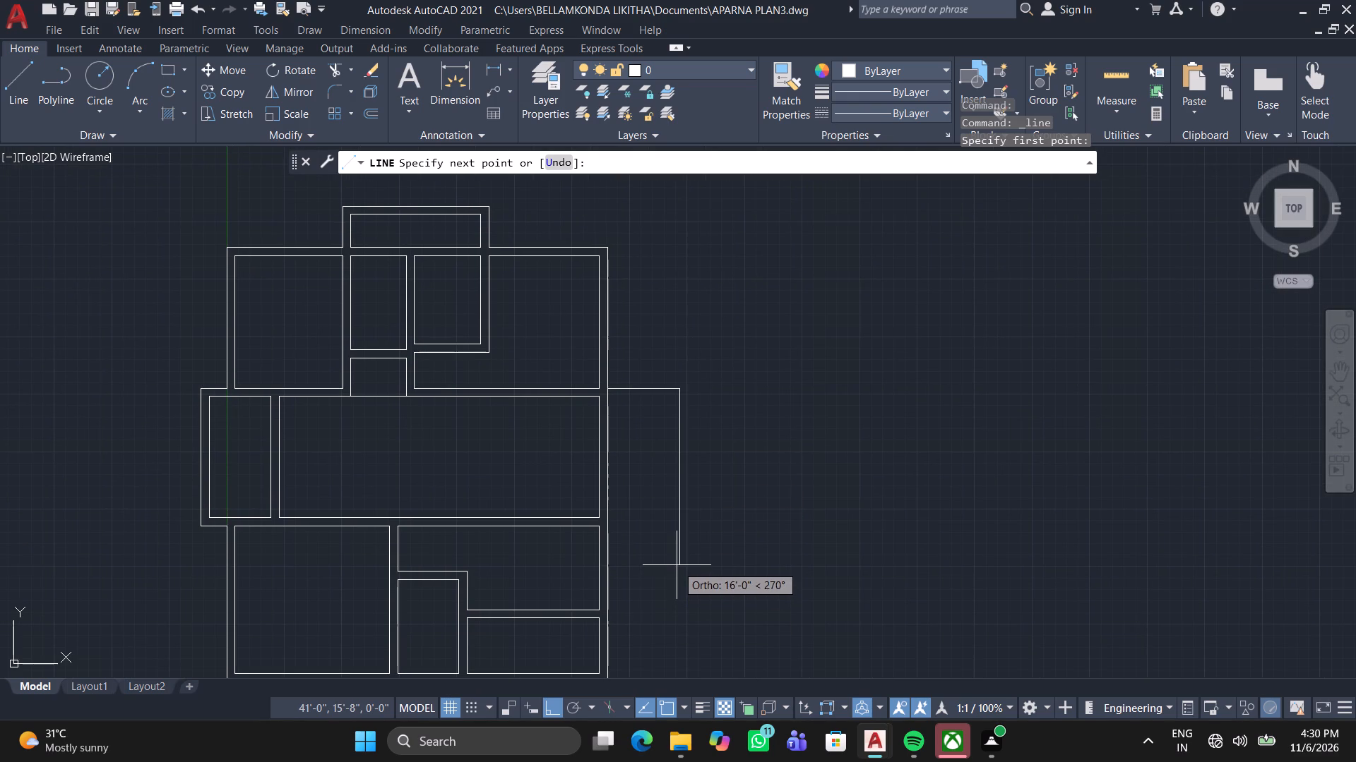
text(7'6)
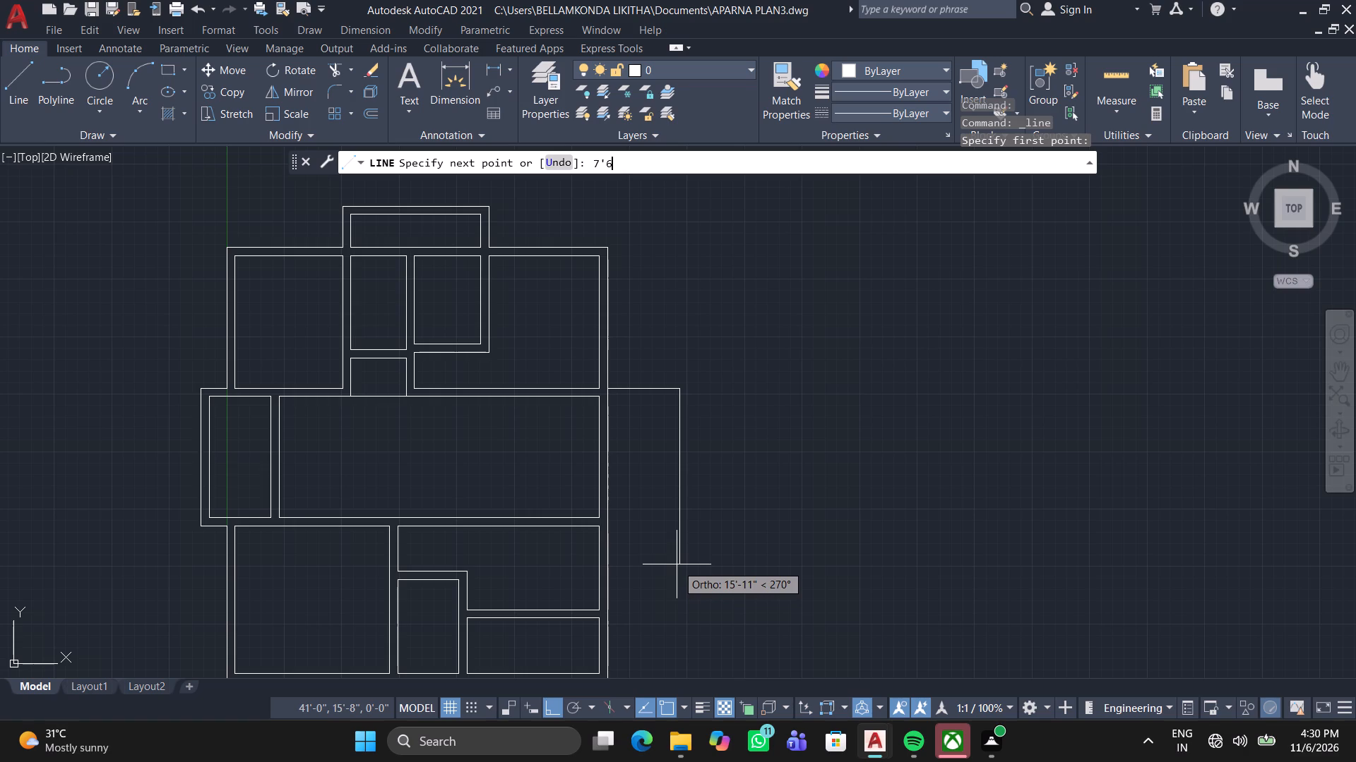
key(Return)
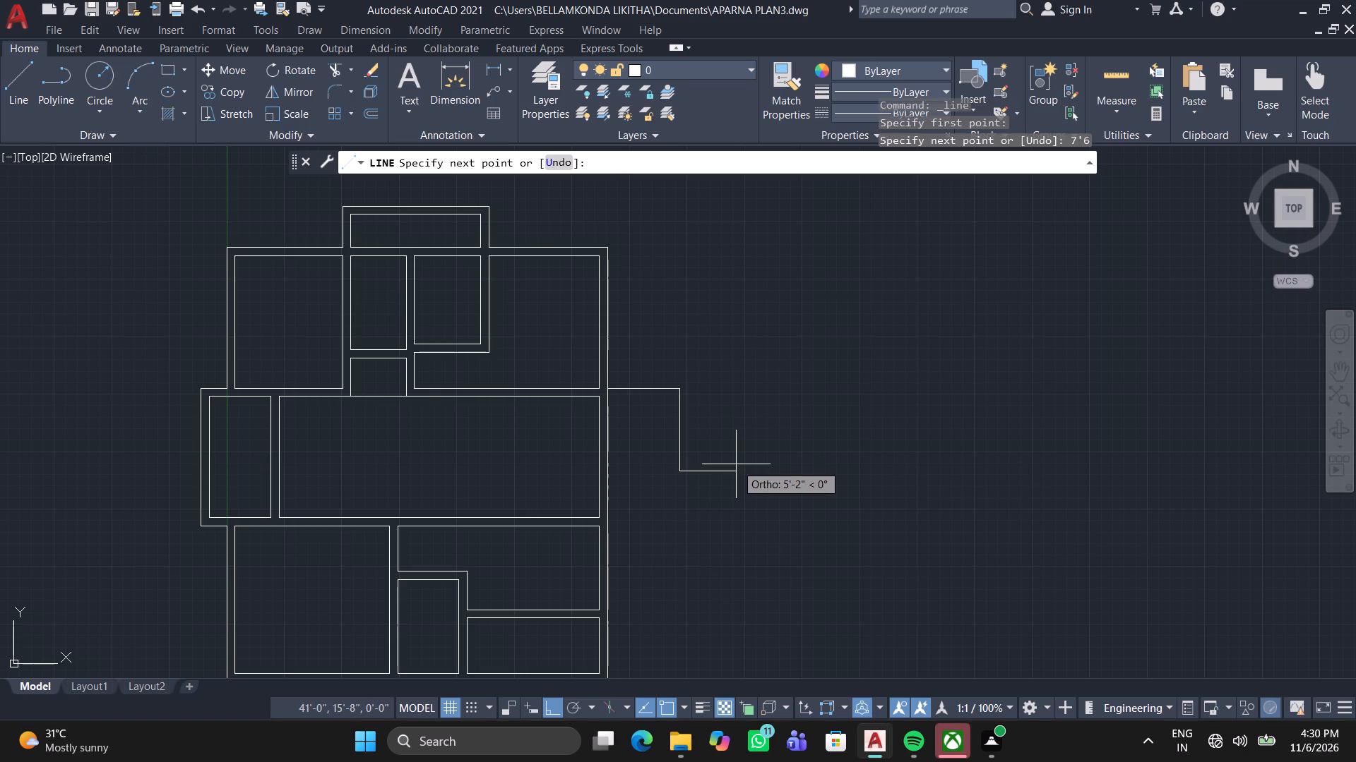
Continue the line 9" outward and back up to the starting level to form a 9" wide wall strip.
key(9)
key(Return)
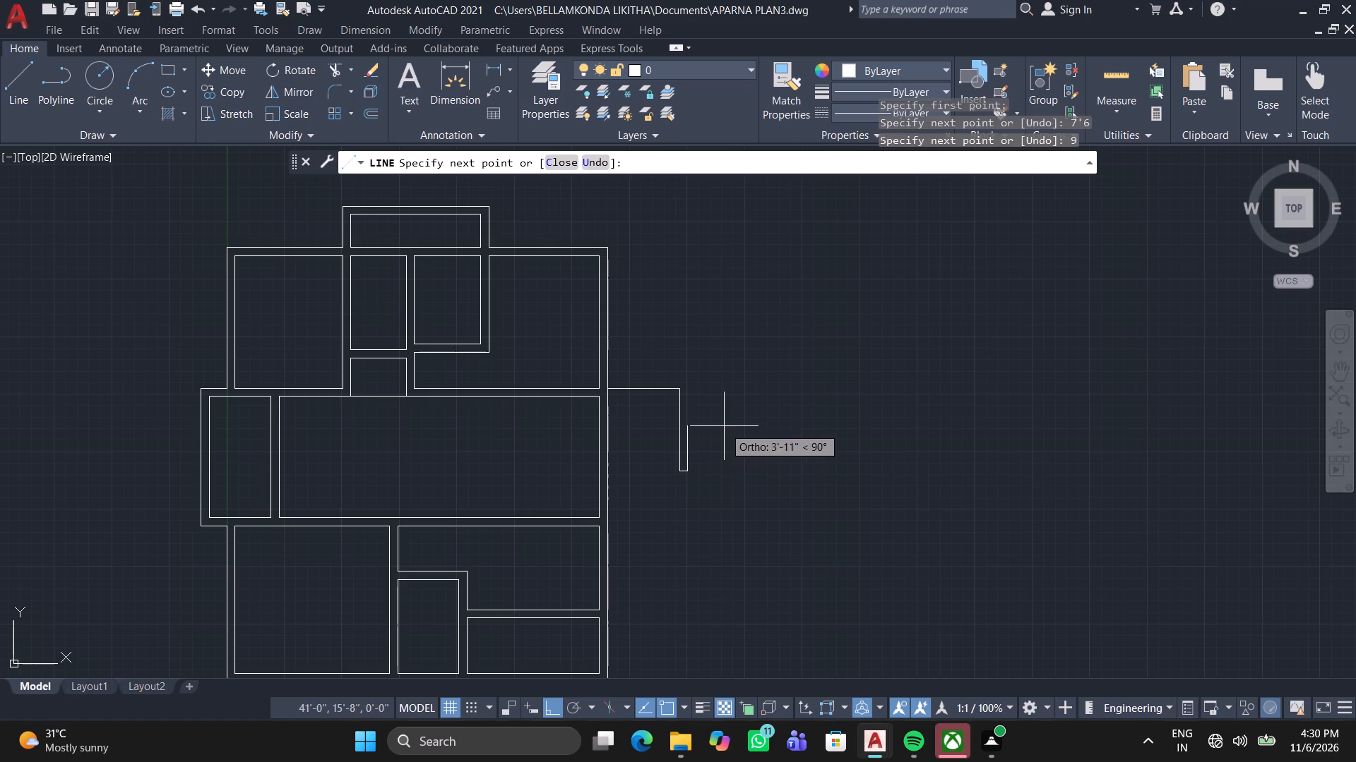
scroll(710, 383, up, 3)
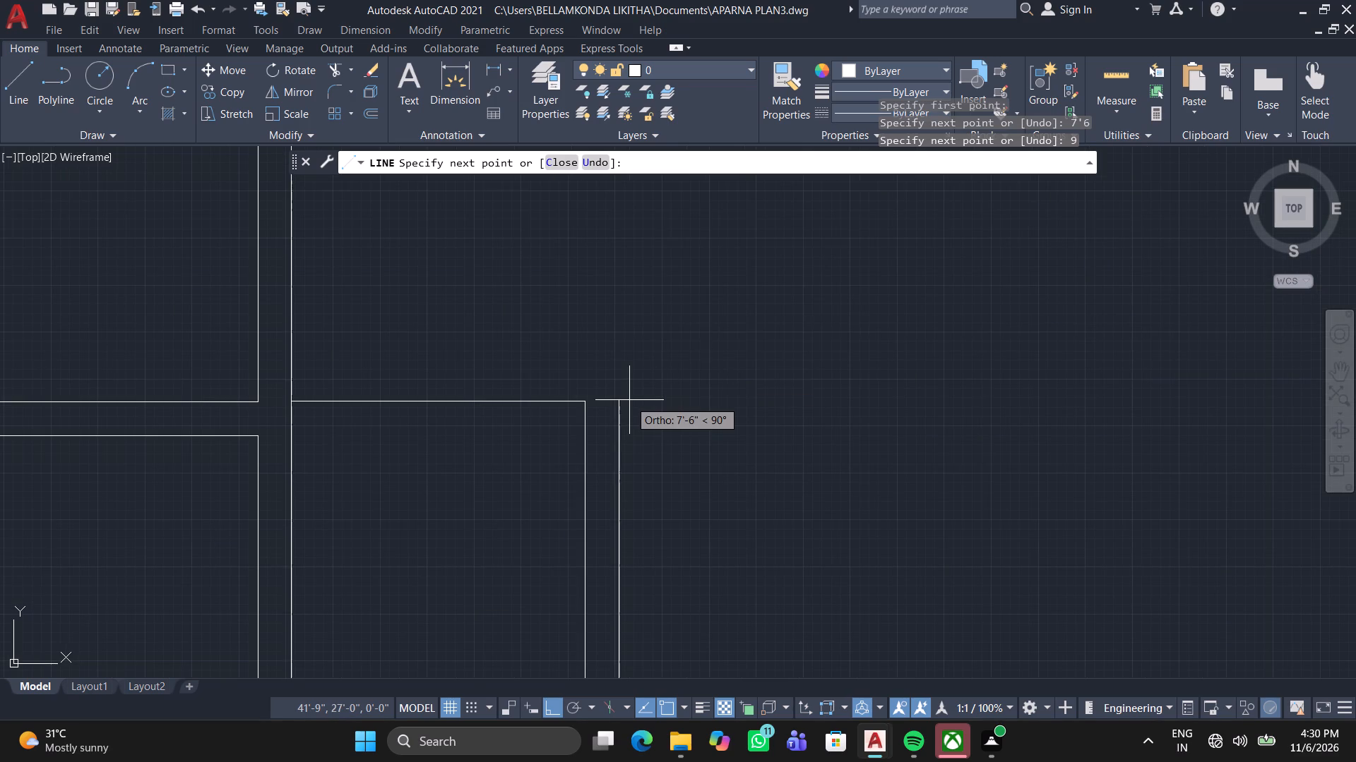
middle_drag(634, 412, 660, 380)
scroll(640, 410, down, 1)
middle_click(660, 380)
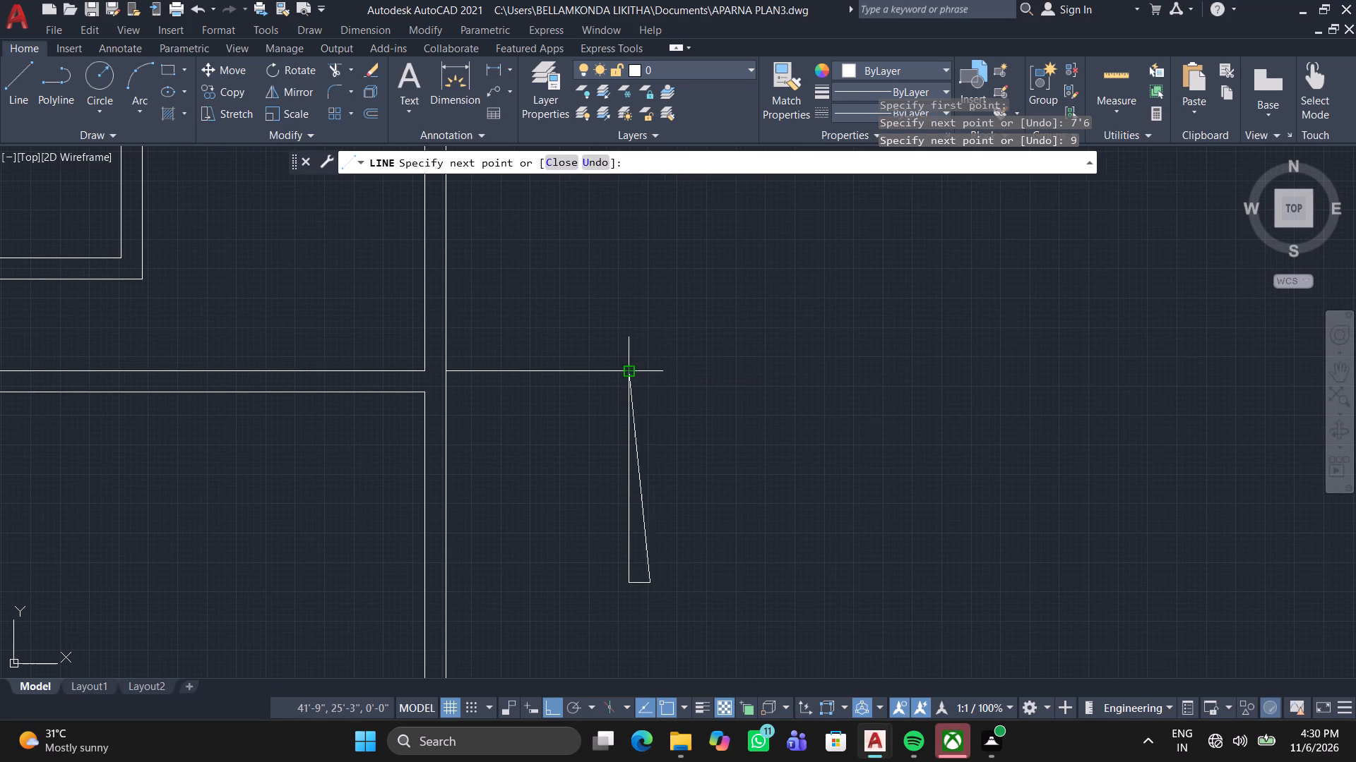
click(646, 363)
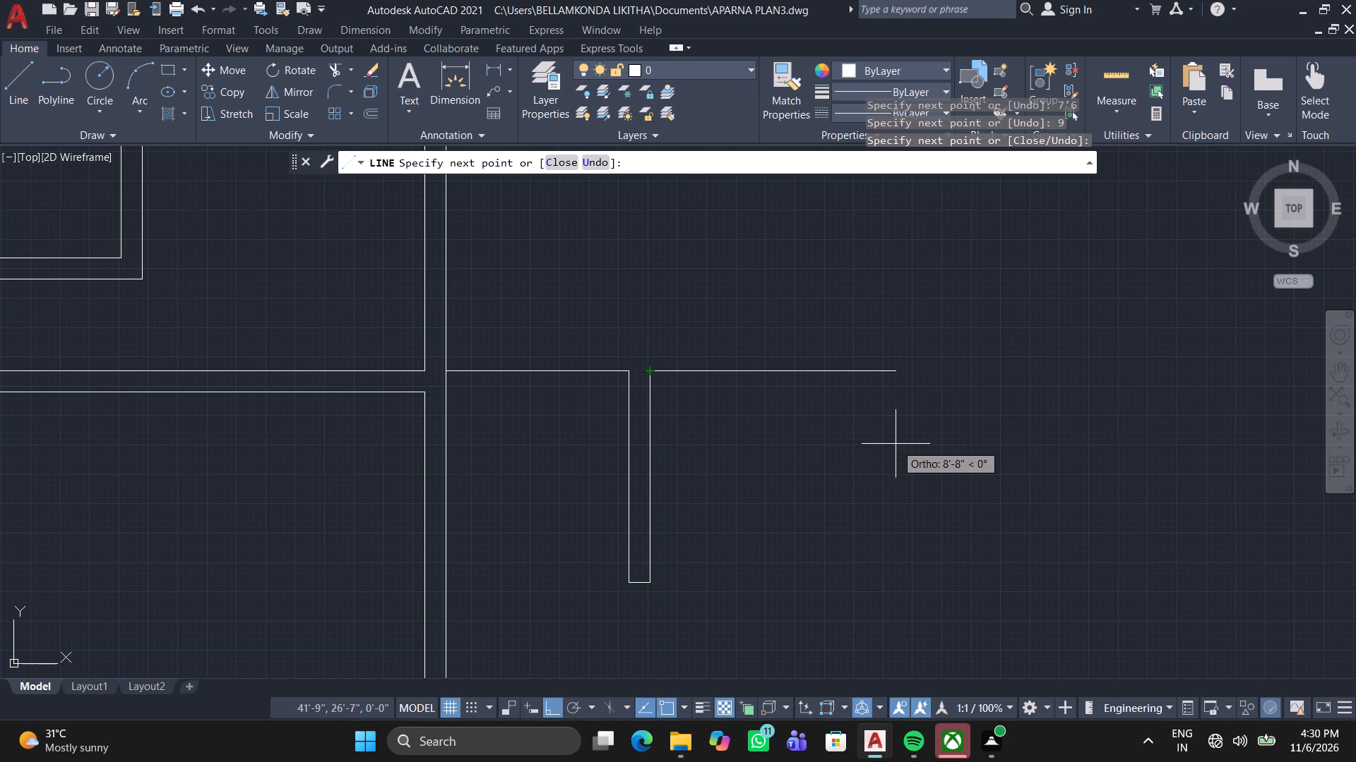
Continue with a 7'6" line outward, down level with the strip's lower end, and back to its lower outer corner, forming a square room.
text(7')
key(6)
key(Return)
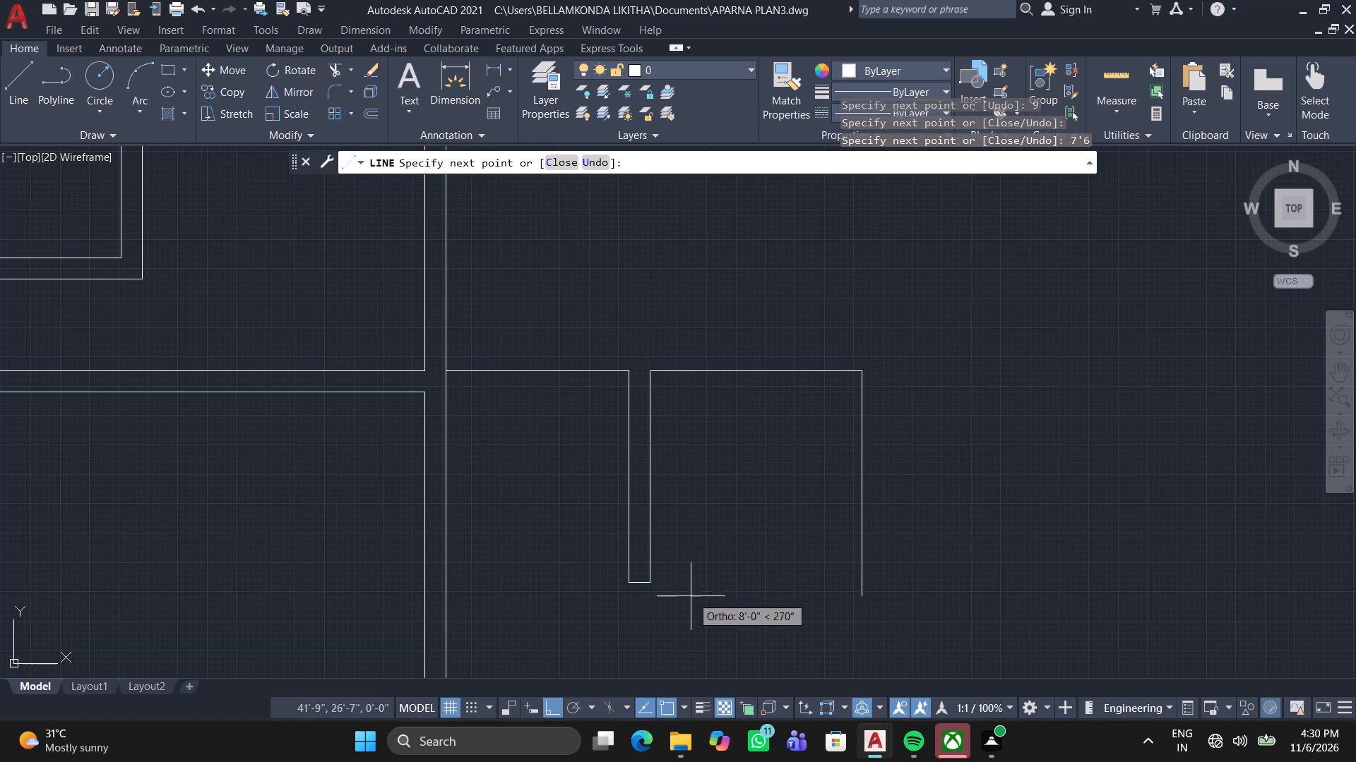
click(796, 586)
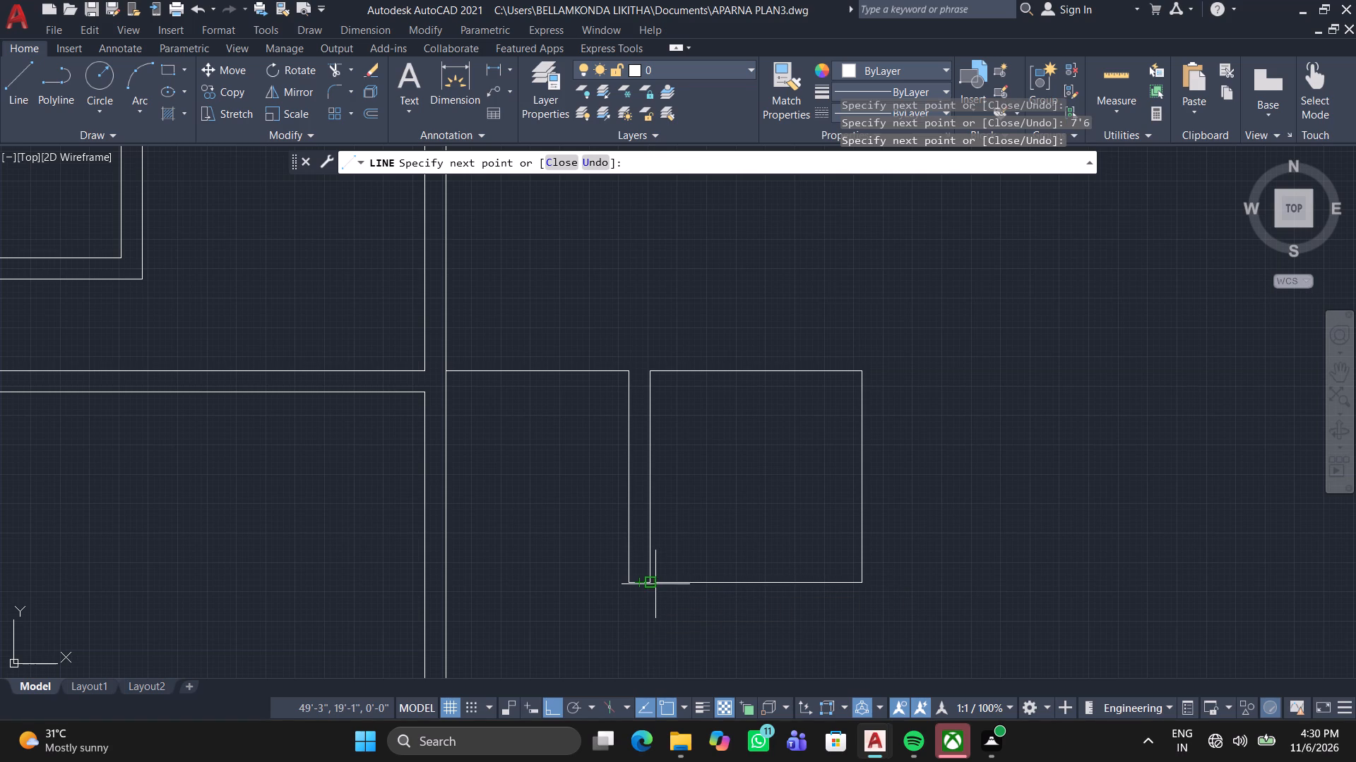
click(651, 581)
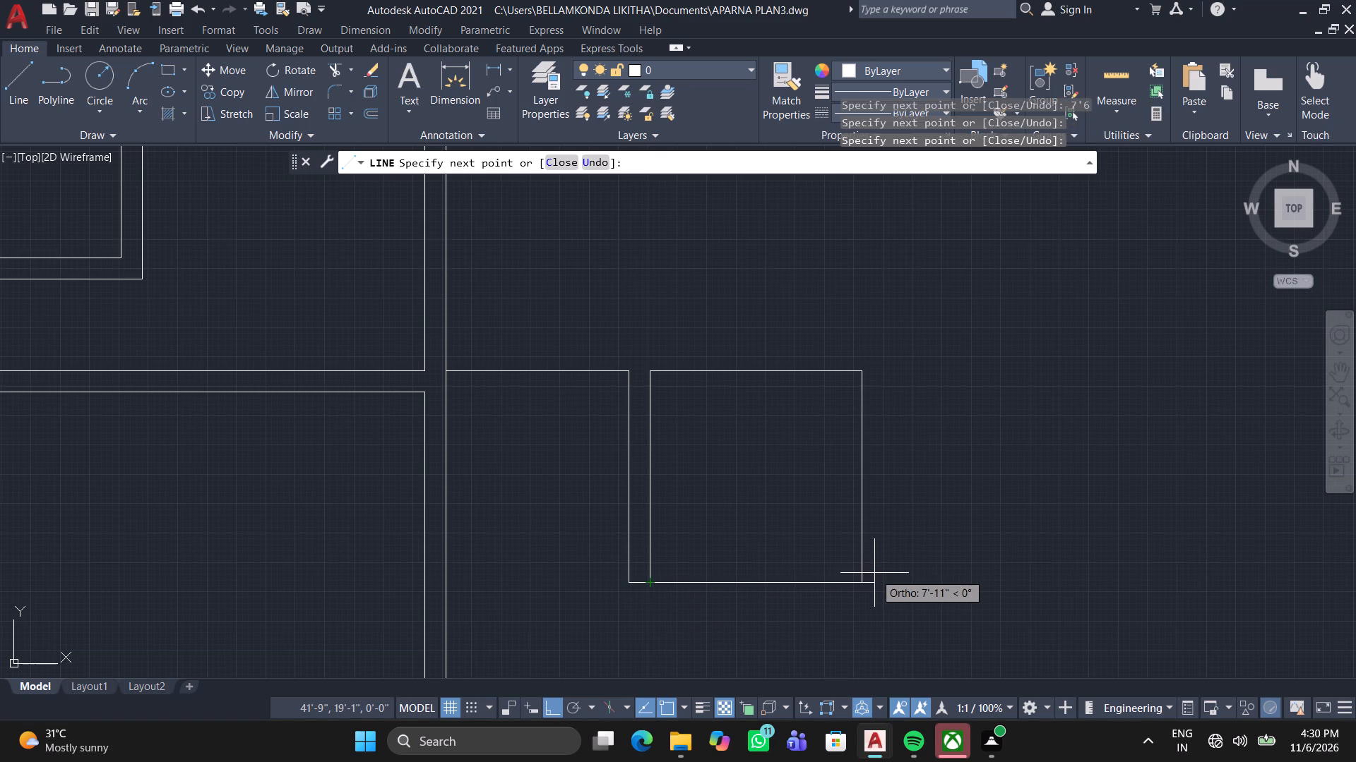
key(space)
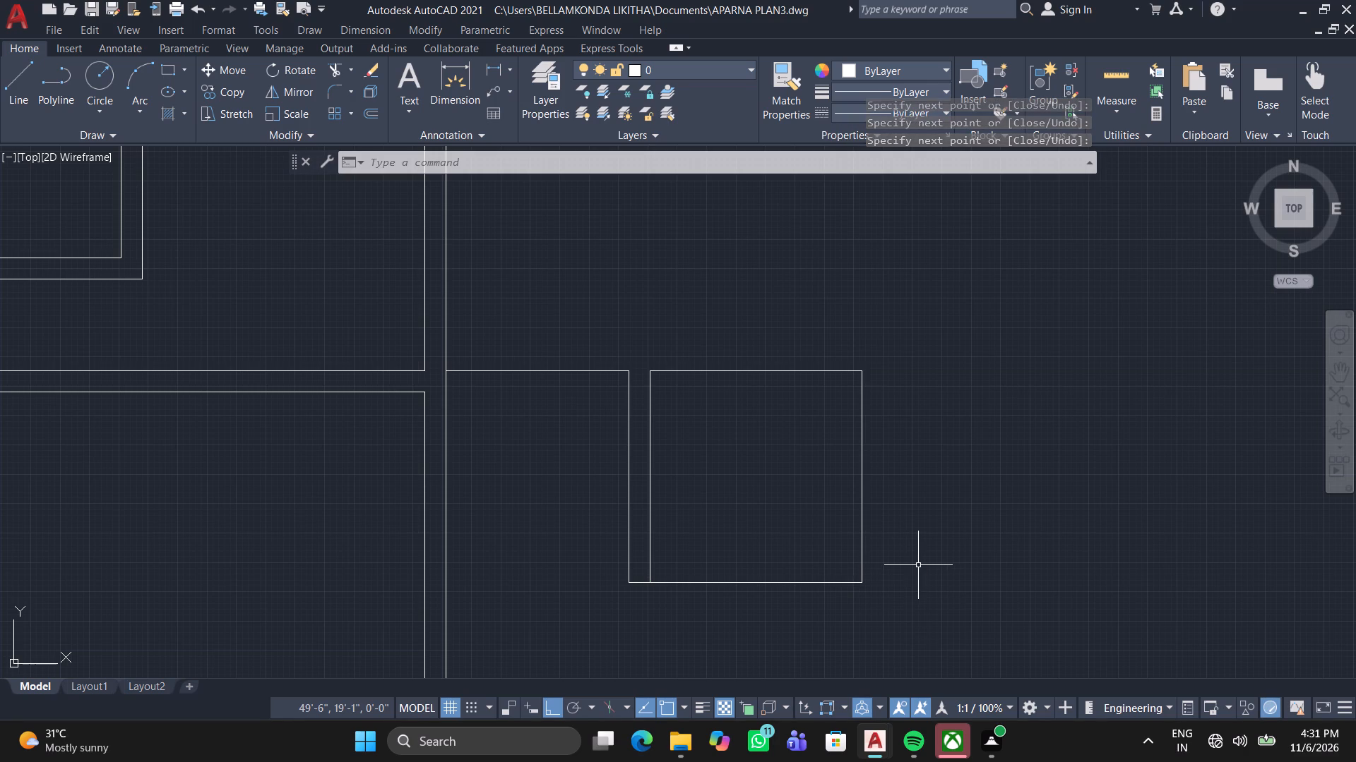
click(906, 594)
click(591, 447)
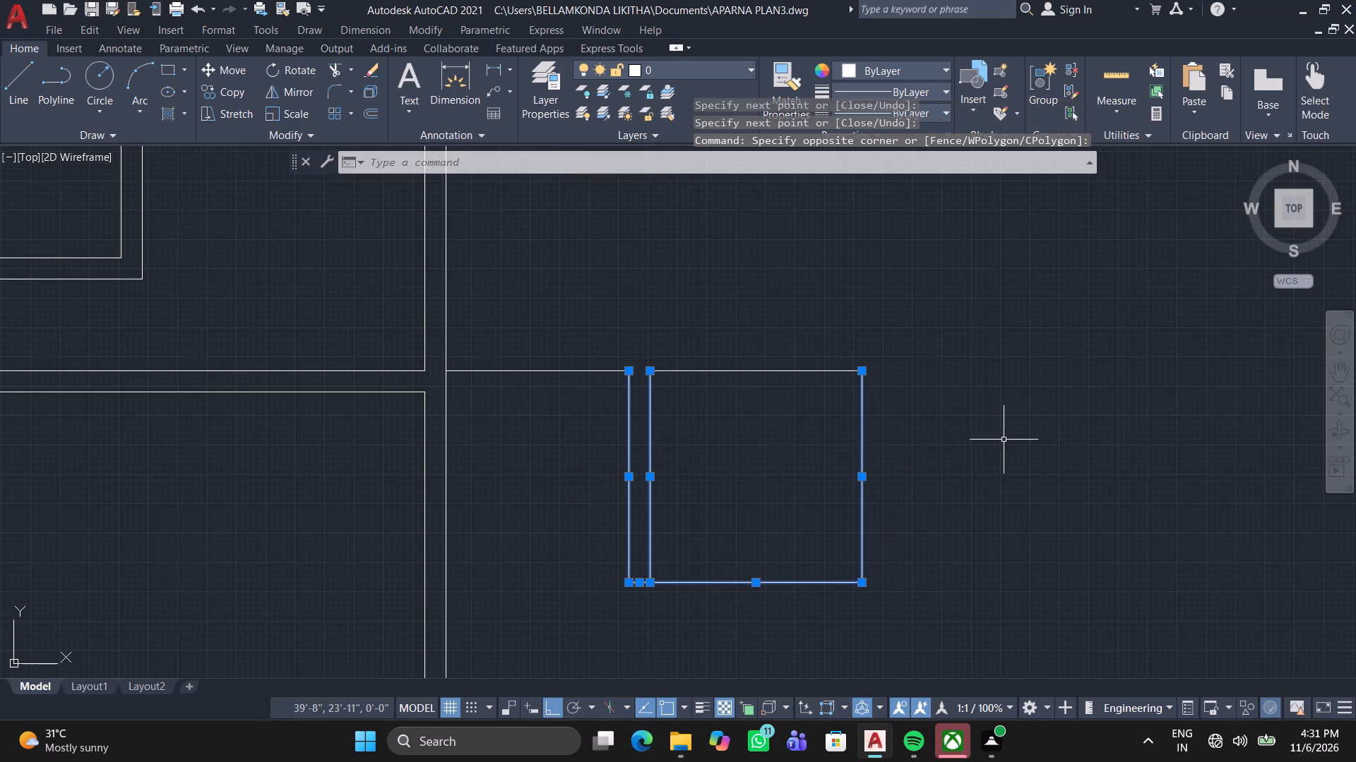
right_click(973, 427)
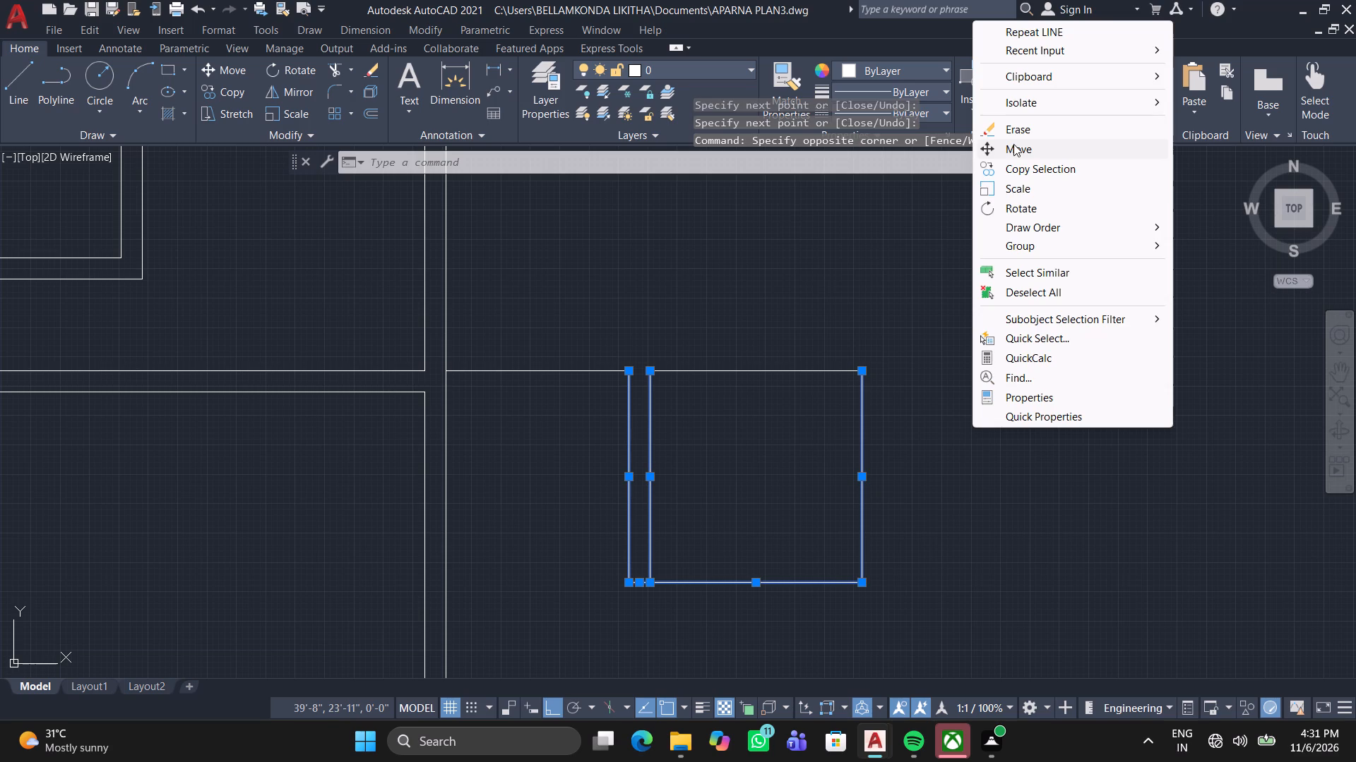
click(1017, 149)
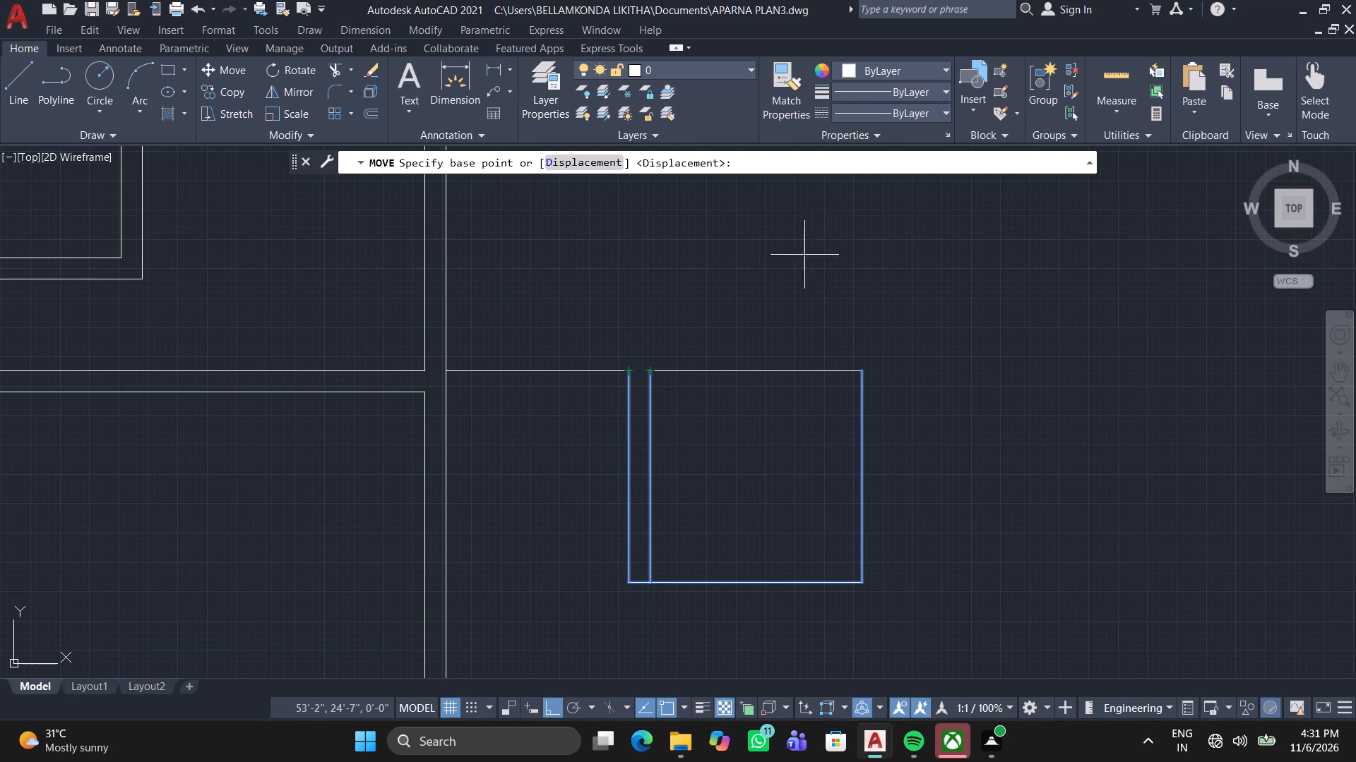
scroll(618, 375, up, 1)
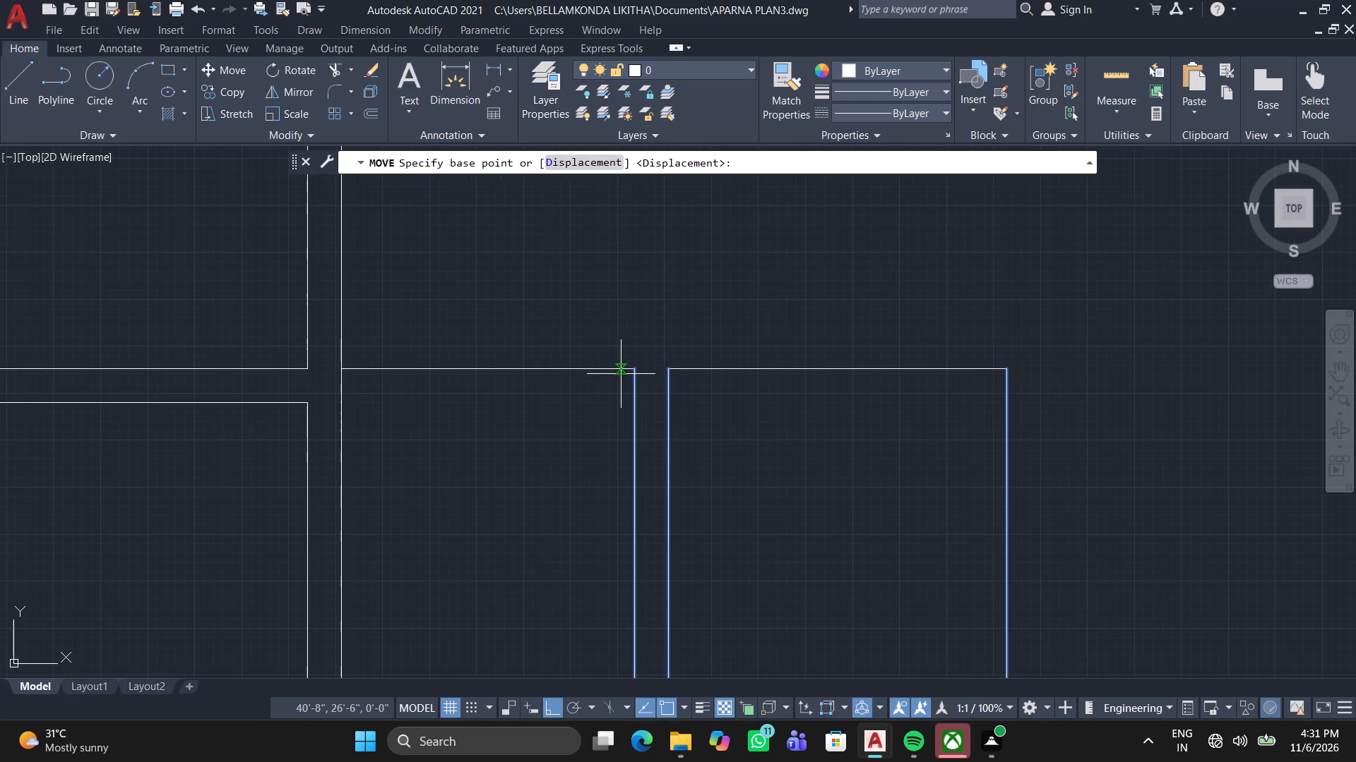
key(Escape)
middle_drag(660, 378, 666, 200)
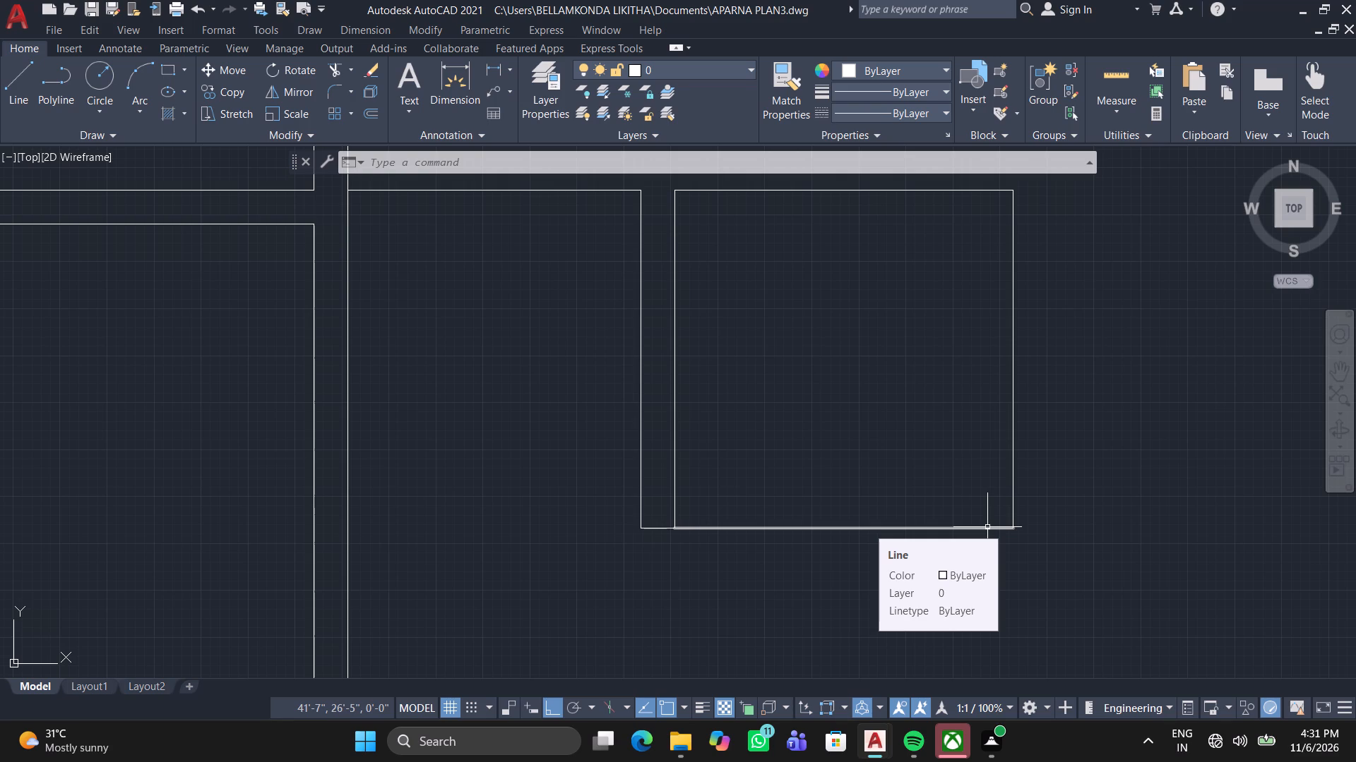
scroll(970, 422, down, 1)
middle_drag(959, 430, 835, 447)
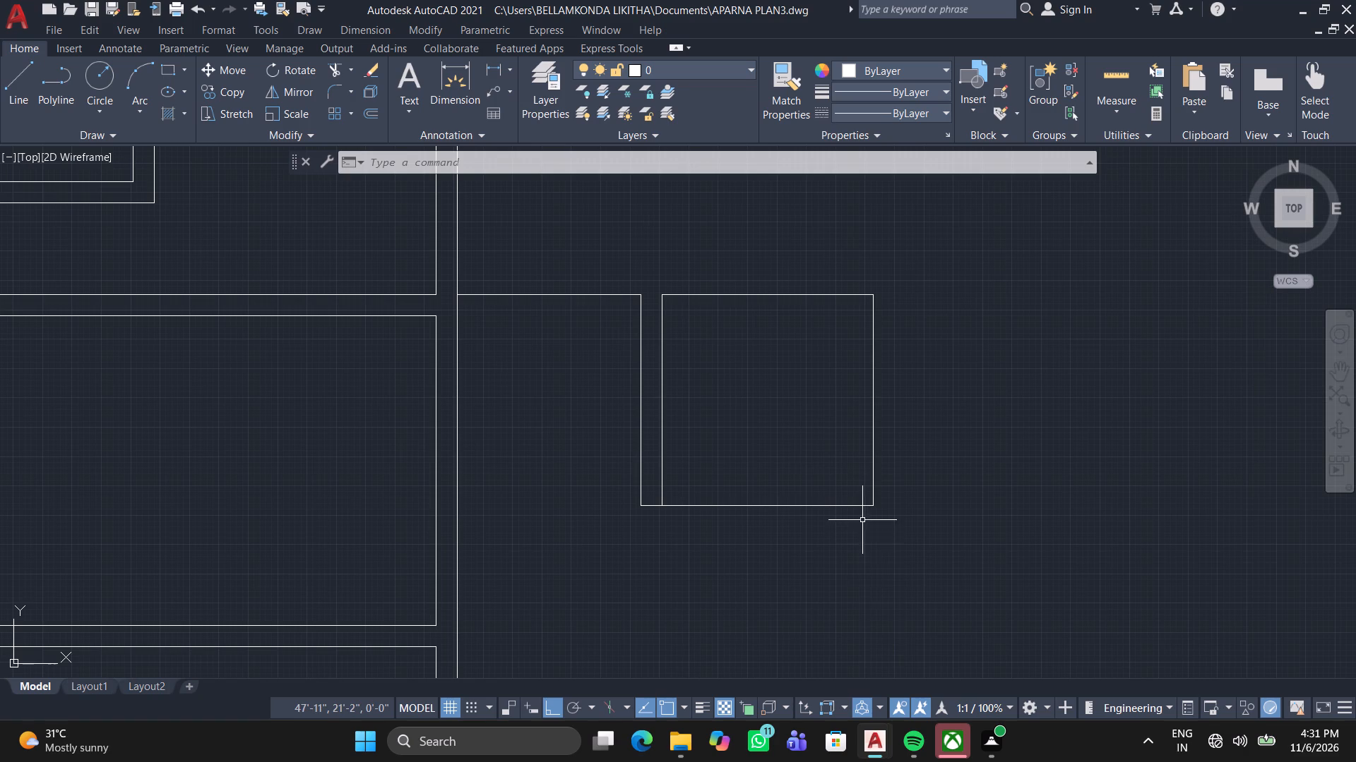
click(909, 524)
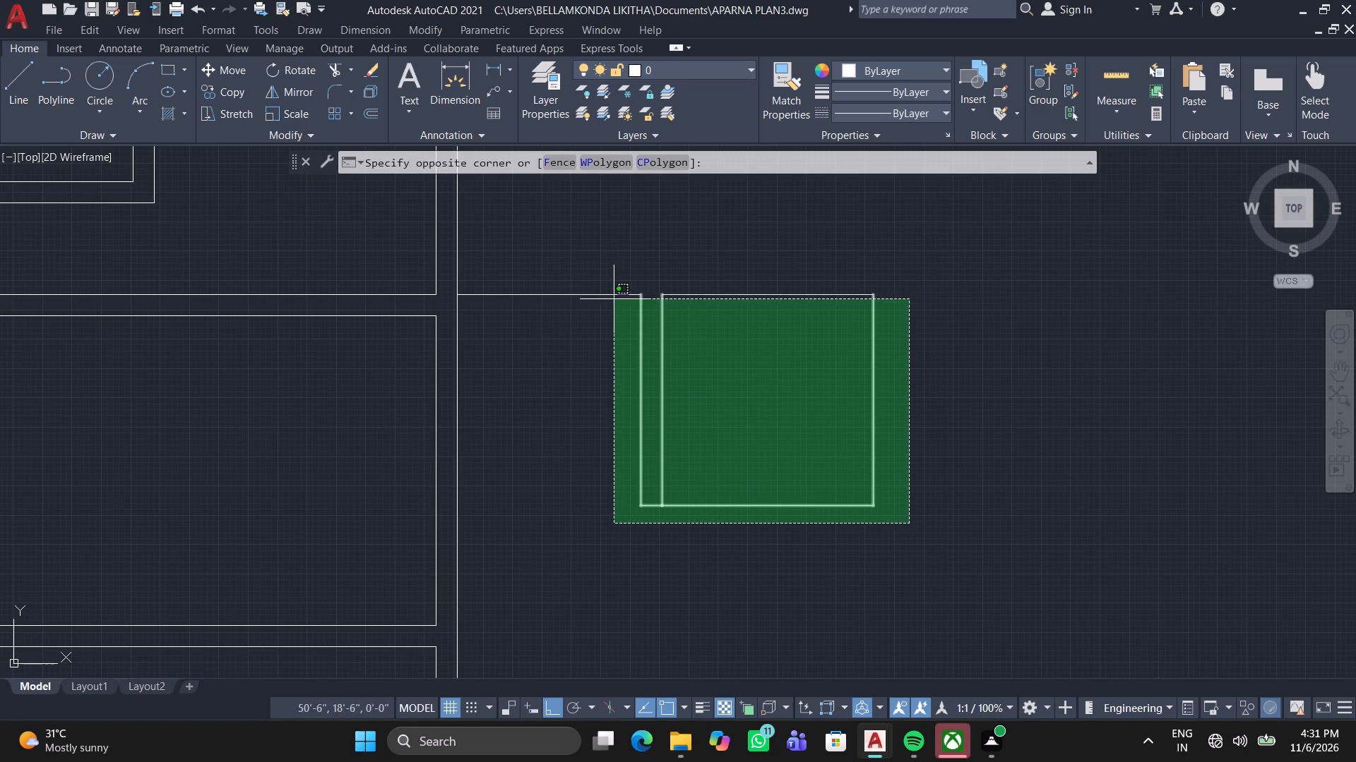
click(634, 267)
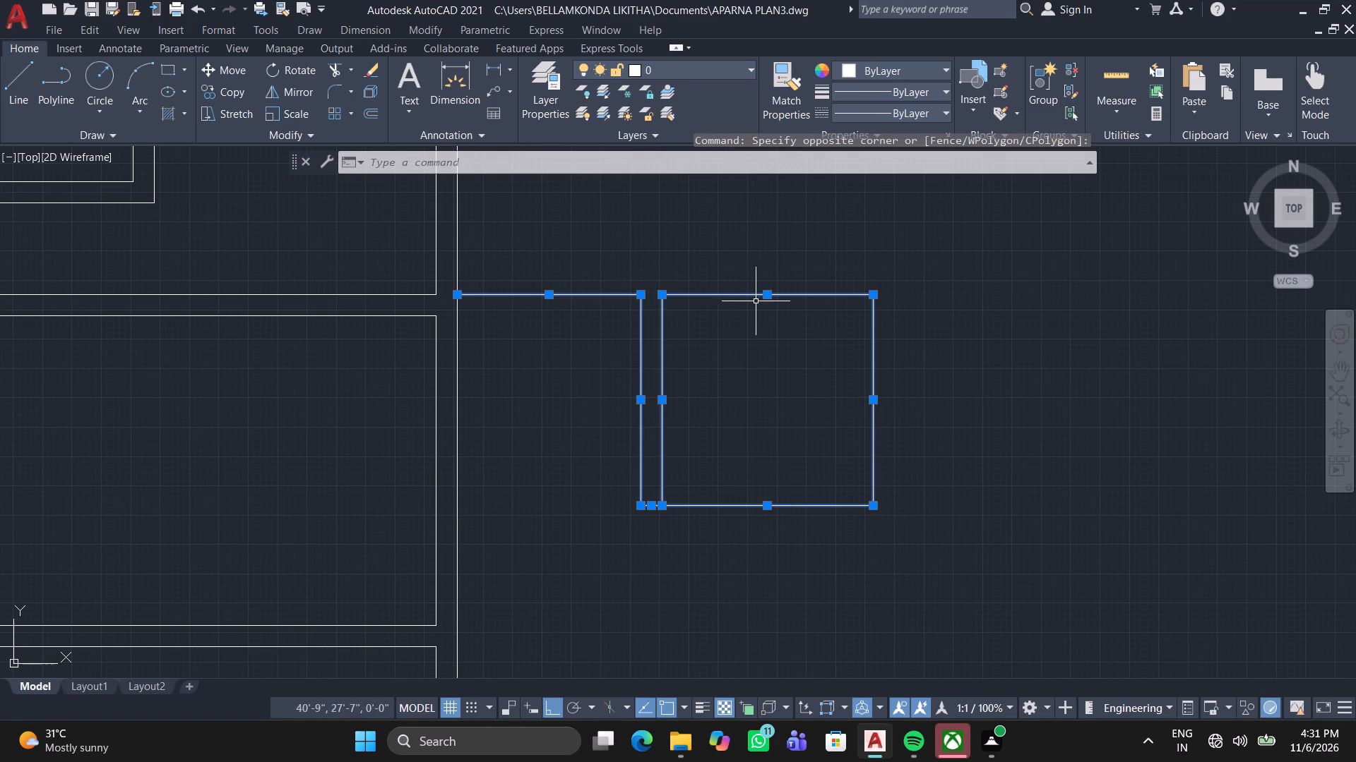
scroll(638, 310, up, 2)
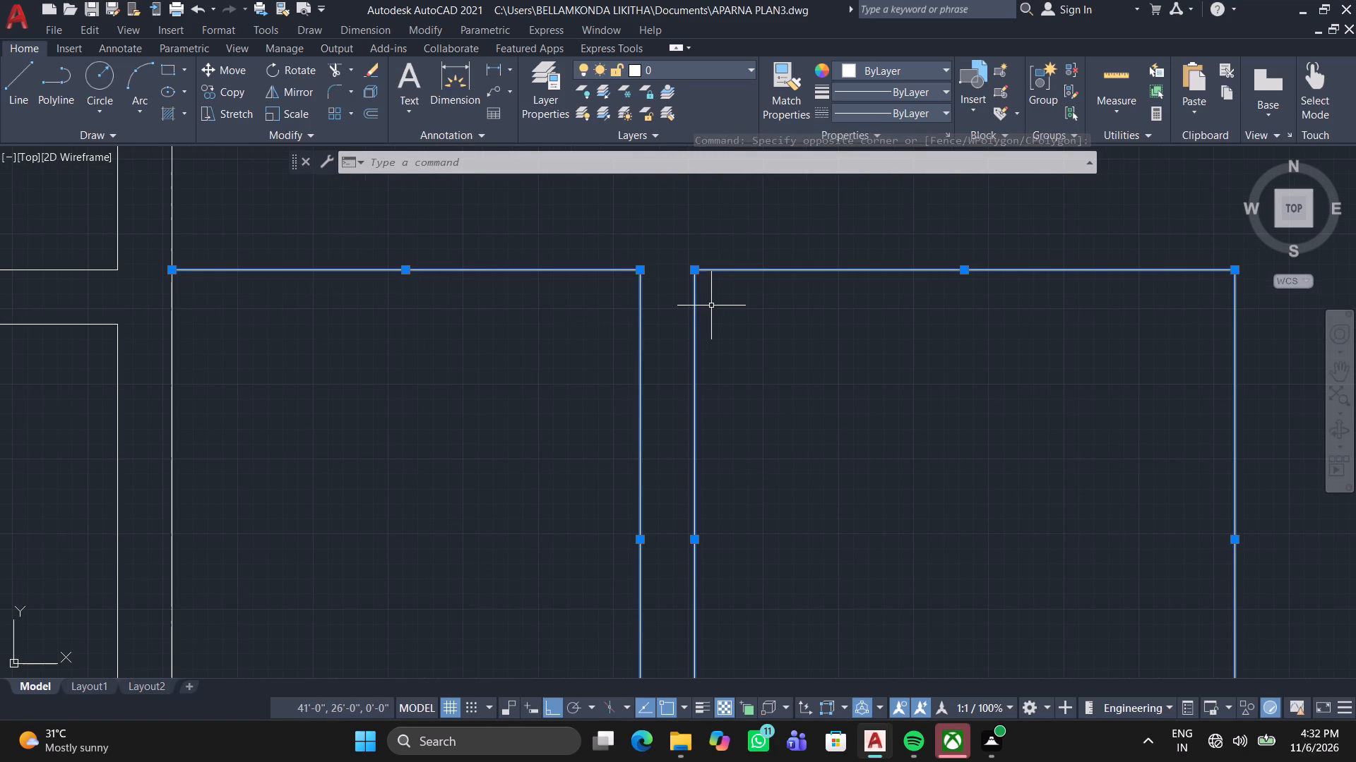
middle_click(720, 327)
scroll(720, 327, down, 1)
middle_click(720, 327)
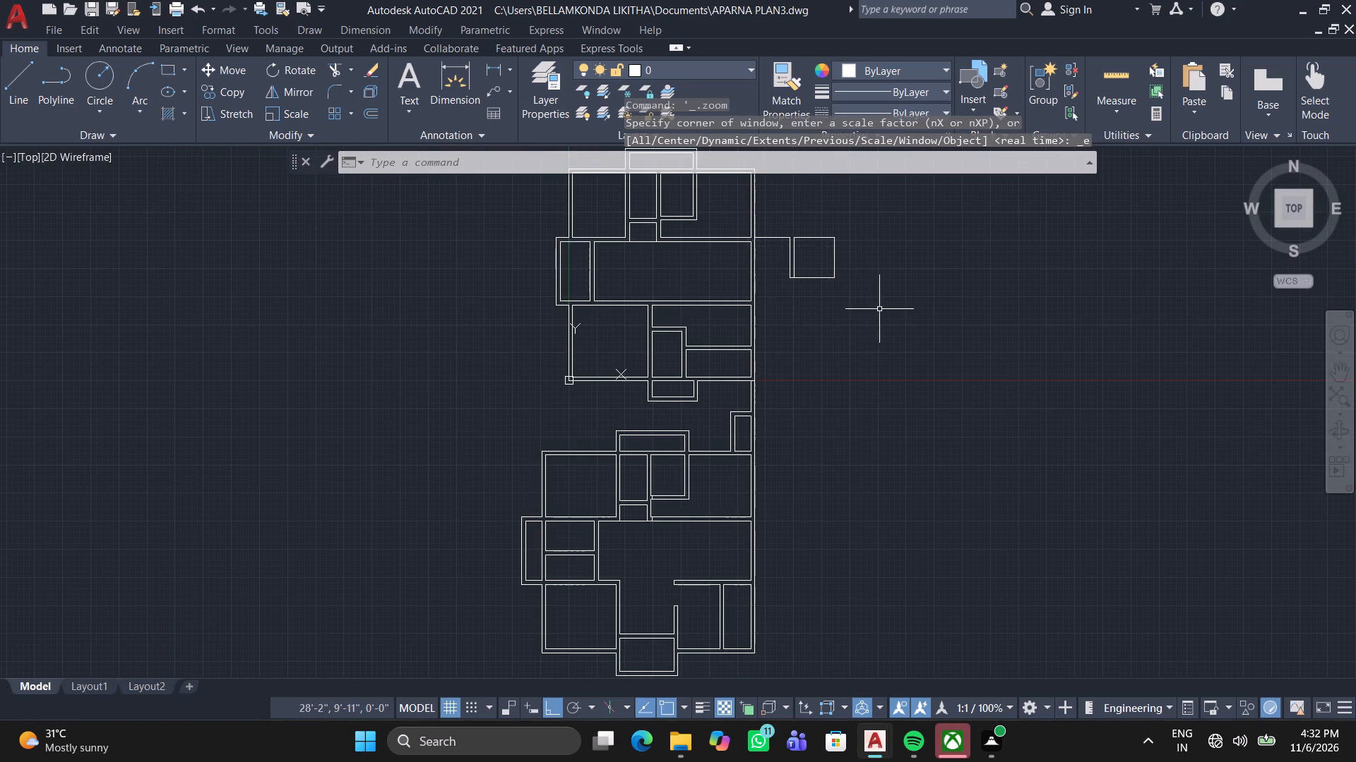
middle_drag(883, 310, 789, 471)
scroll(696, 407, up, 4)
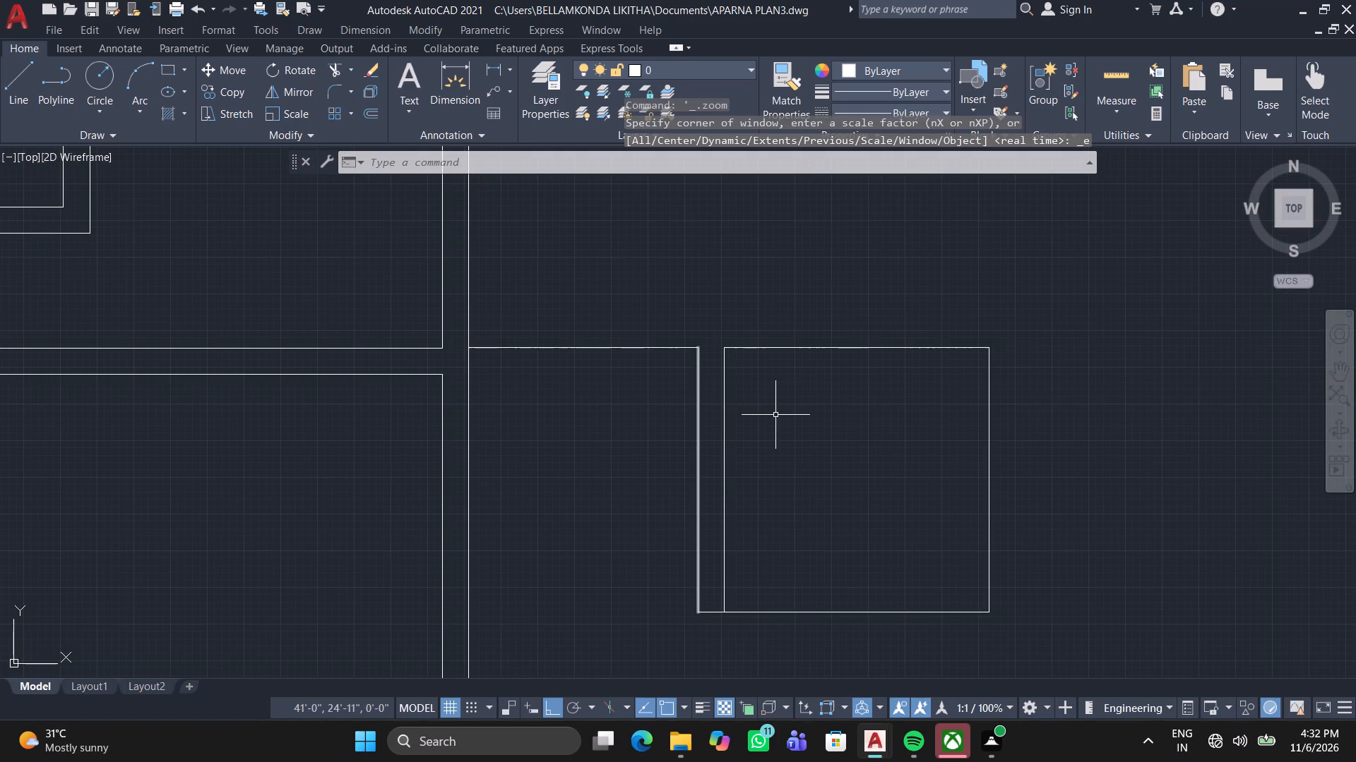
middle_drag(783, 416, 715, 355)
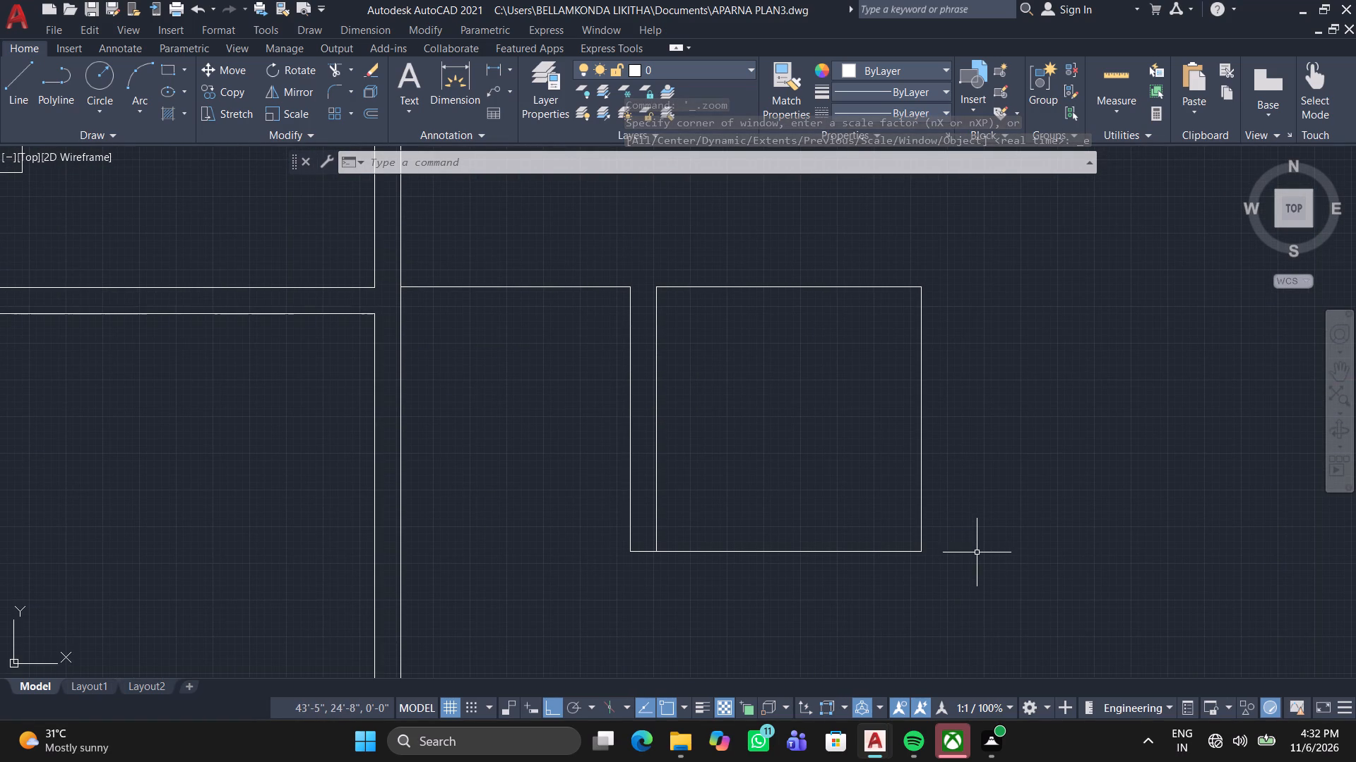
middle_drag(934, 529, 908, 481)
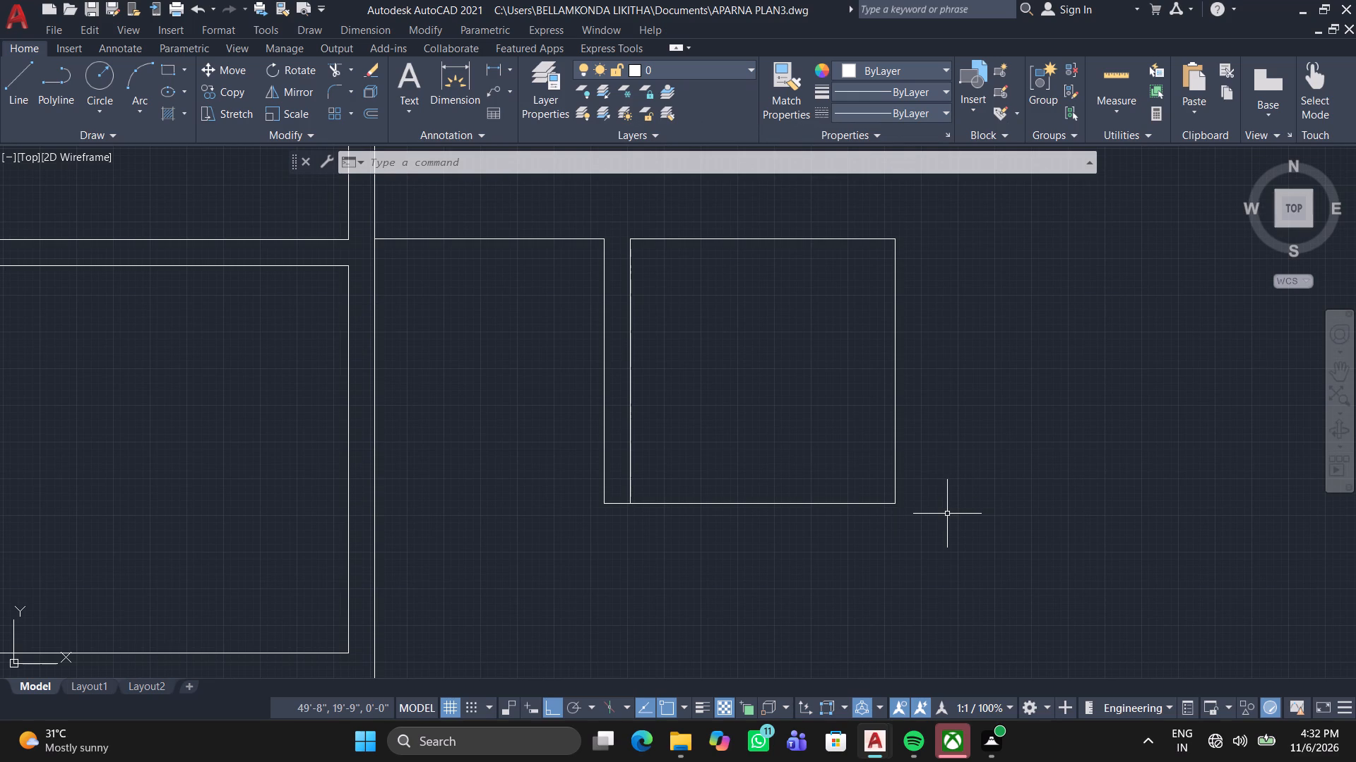
Copy the wall strip and square room, with the connecting line, four times outward, each starting from the previous room's upper outer corner.
click(970, 514)
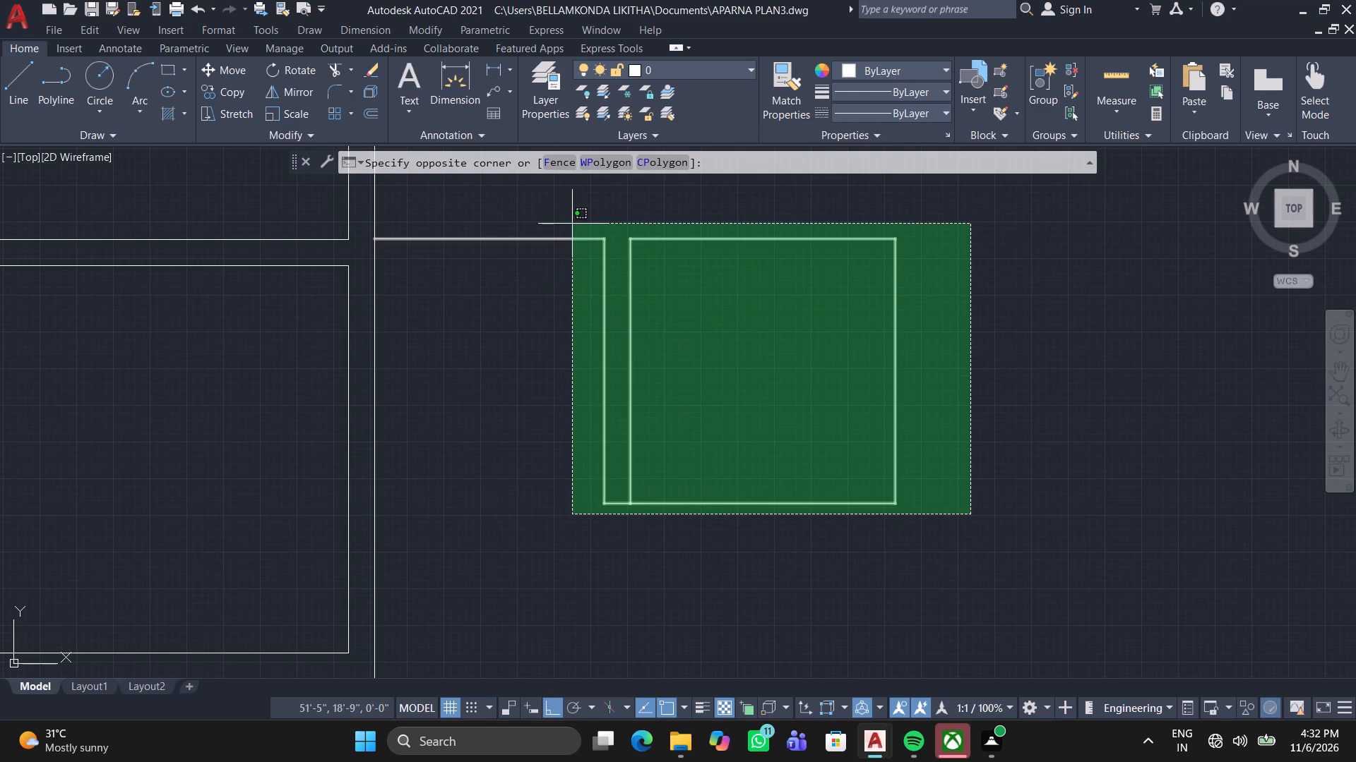
click(573, 224)
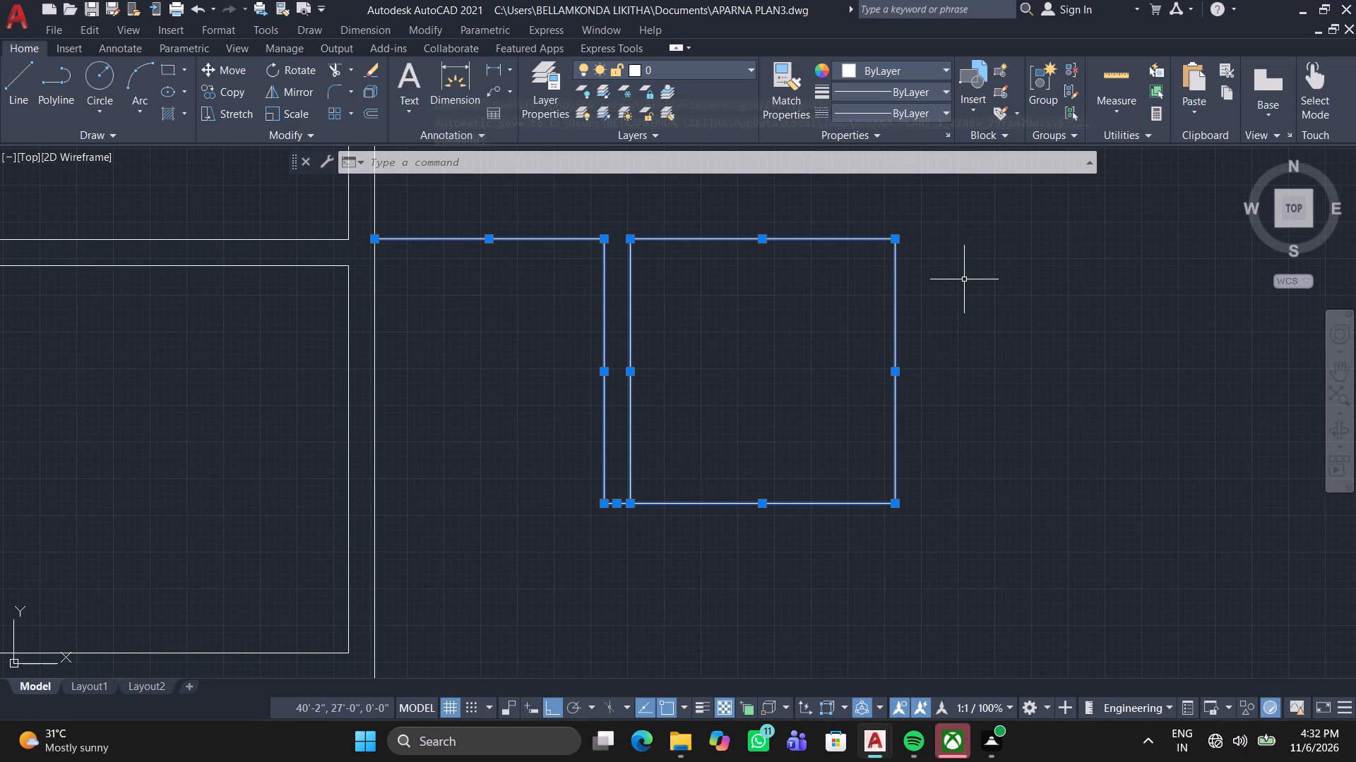
right_click(964, 279)
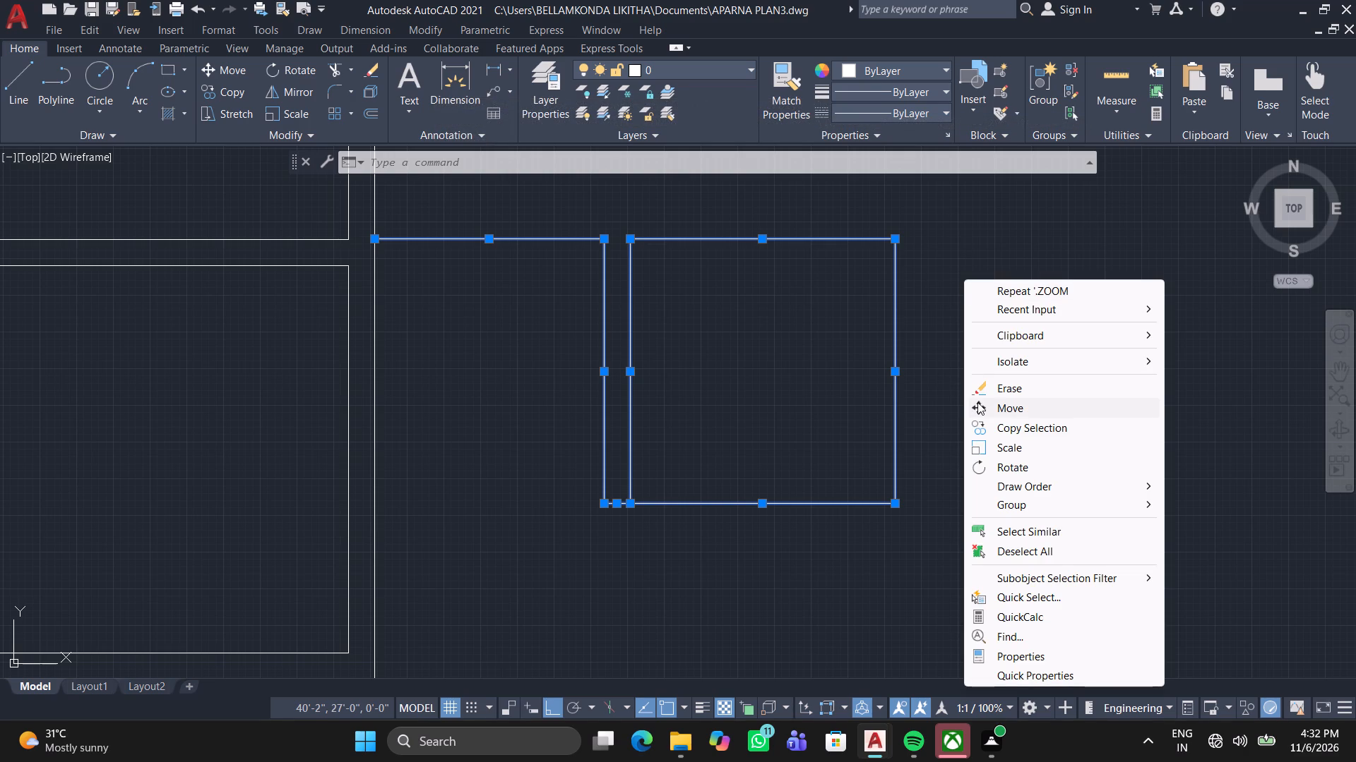
click(1007, 426)
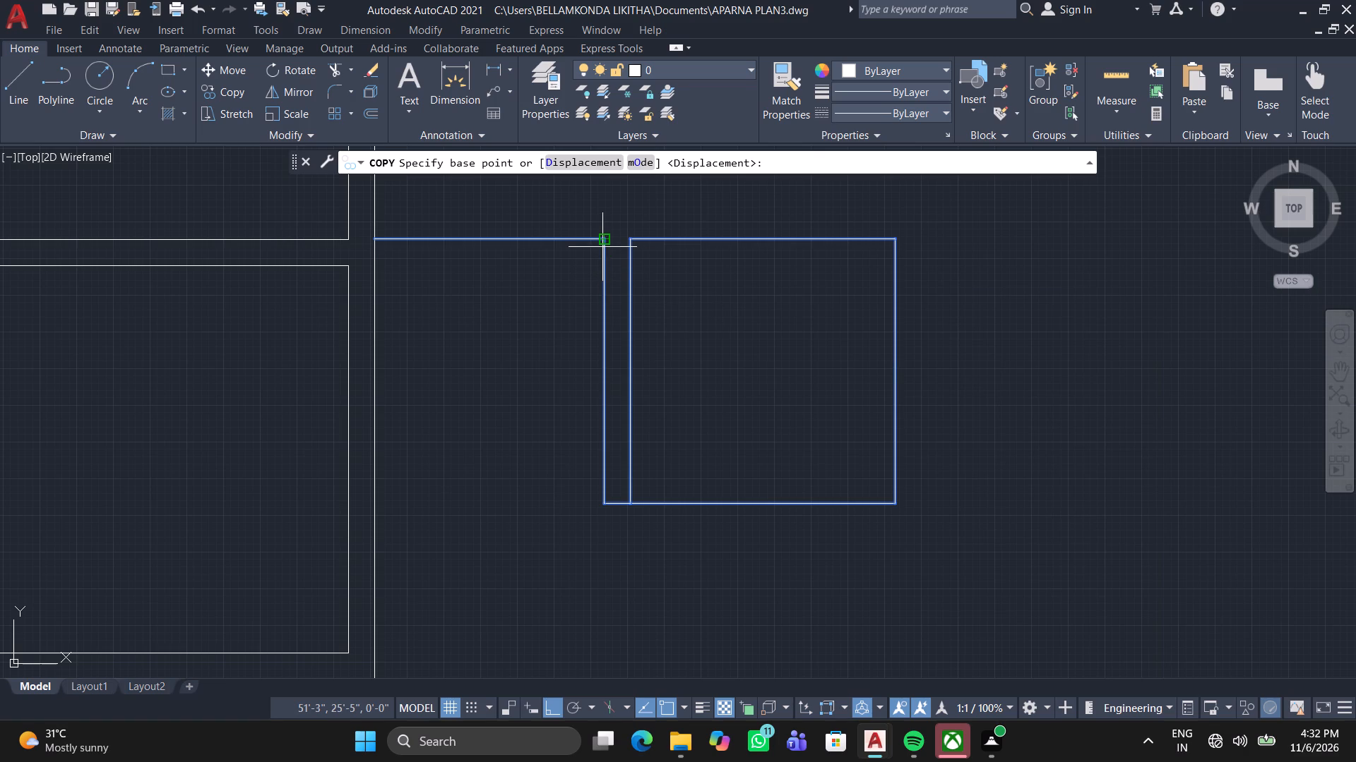
double_click(601, 240)
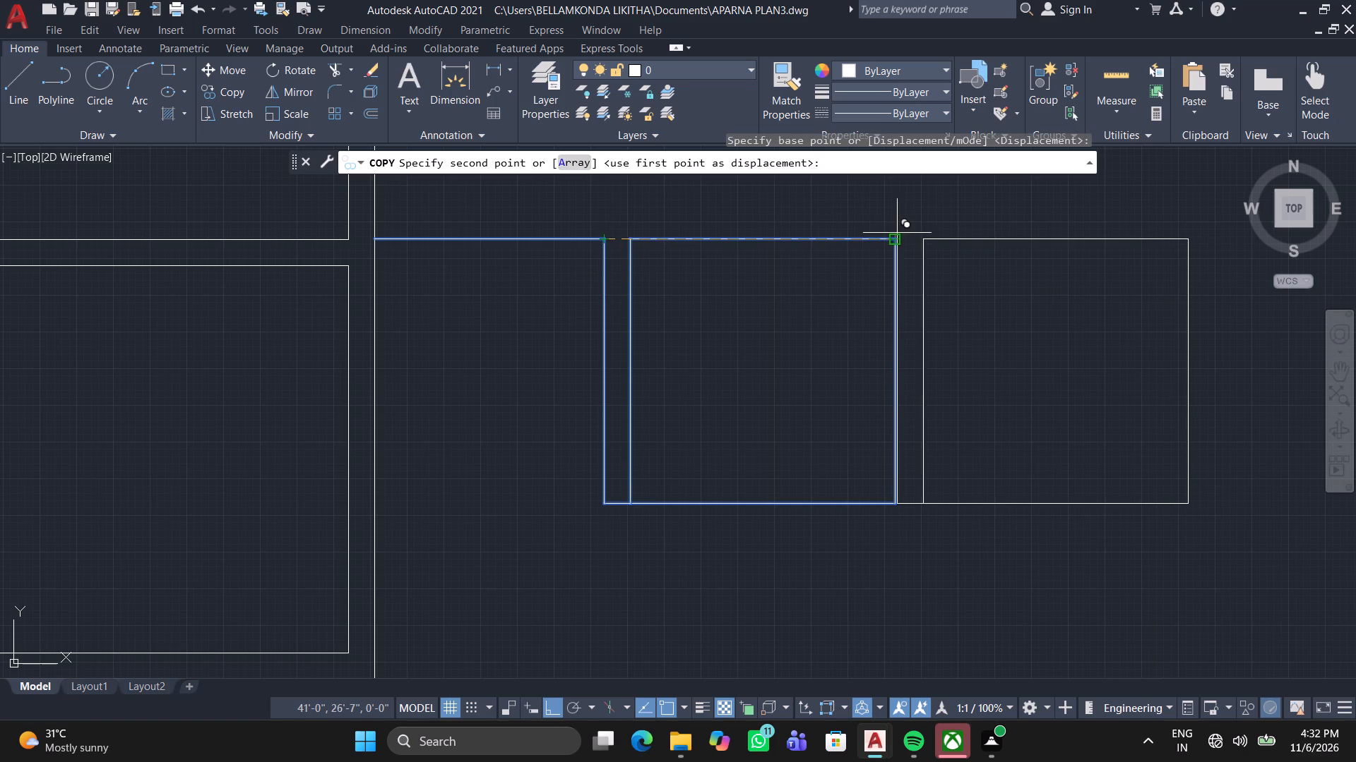
click(896, 244)
middle_drag(1034, 270, 852, 340)
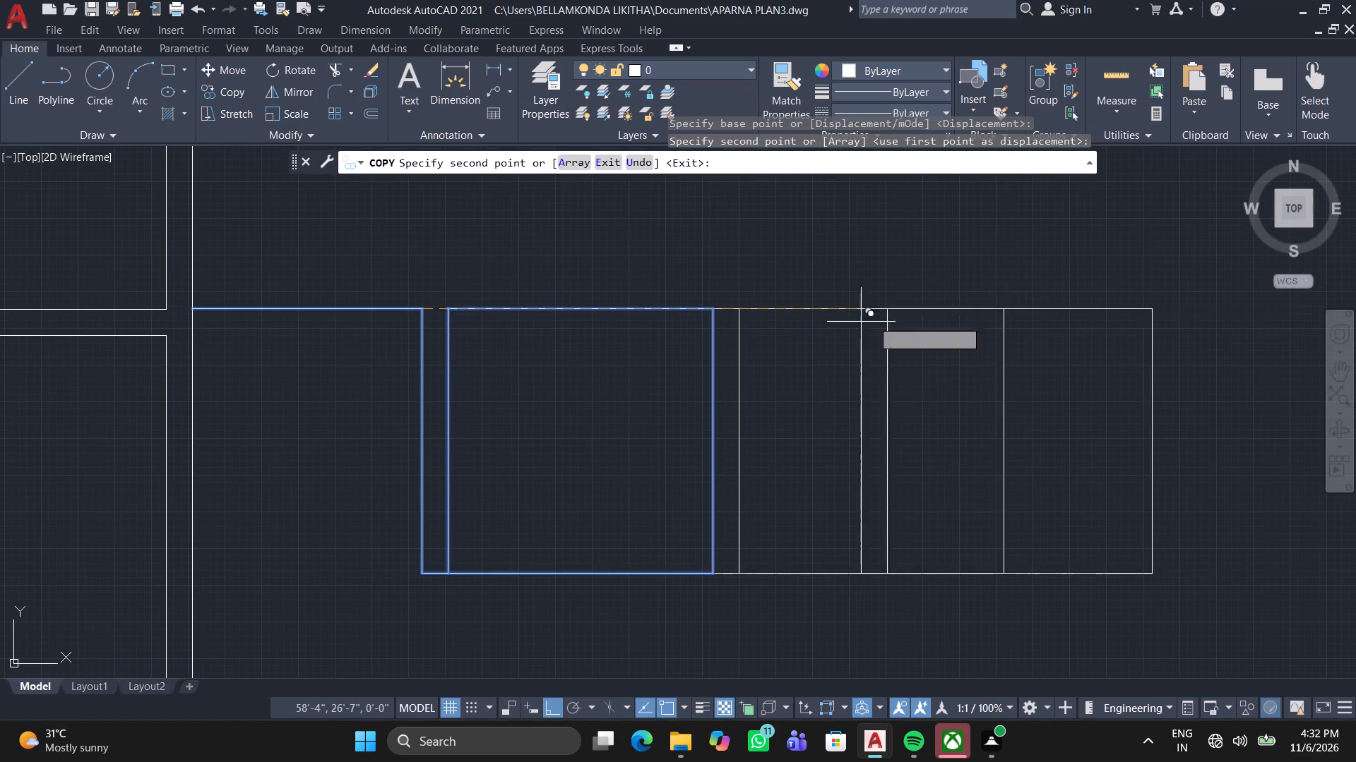
click(1003, 311)
middle_drag(782, 346, 540, 340)
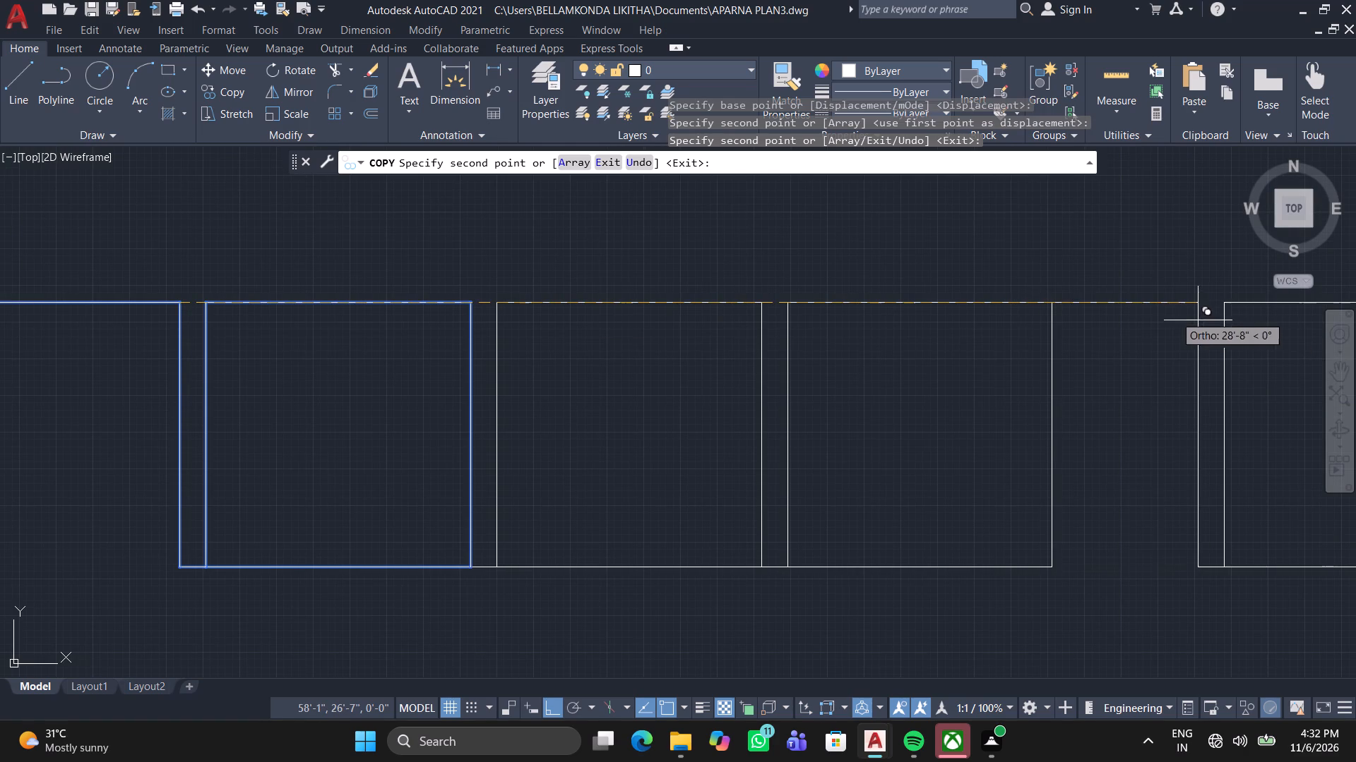
click(1049, 302)
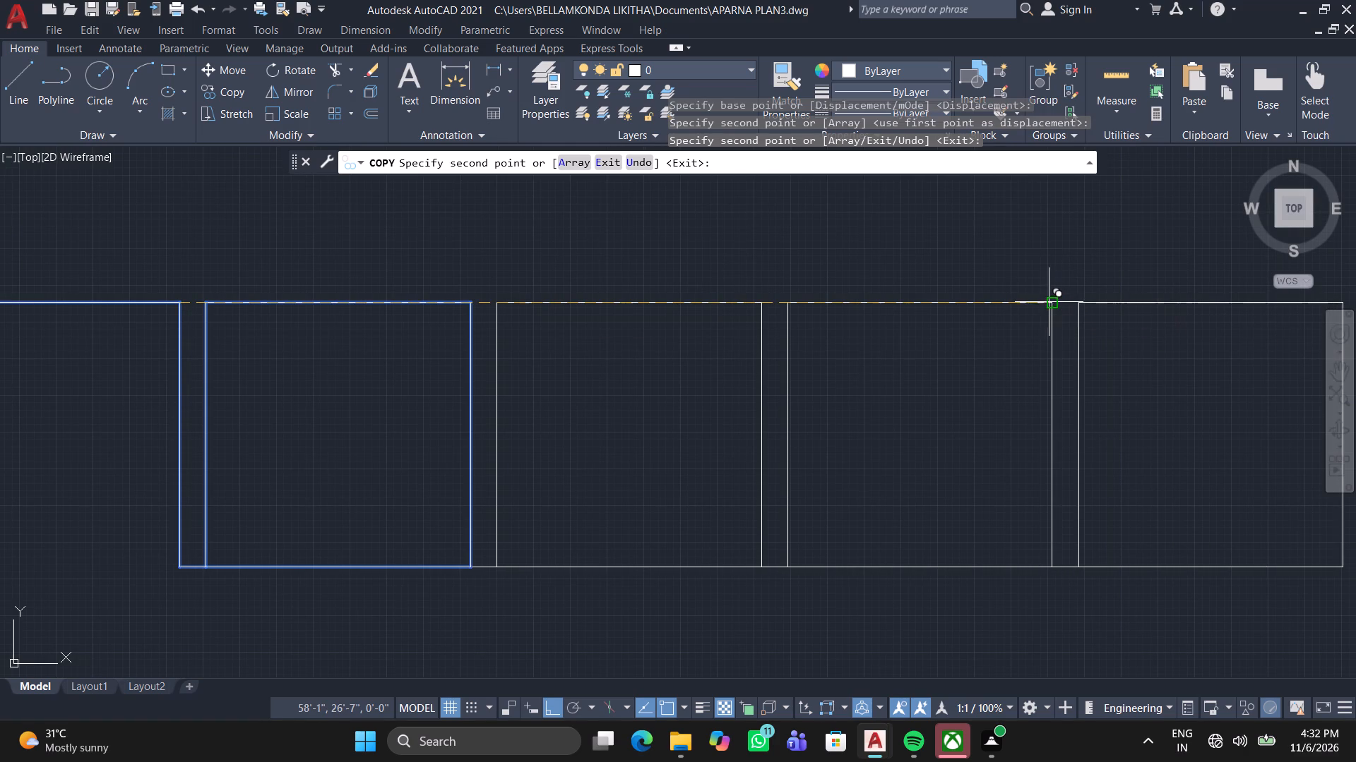
scroll(965, 308, down, 2)
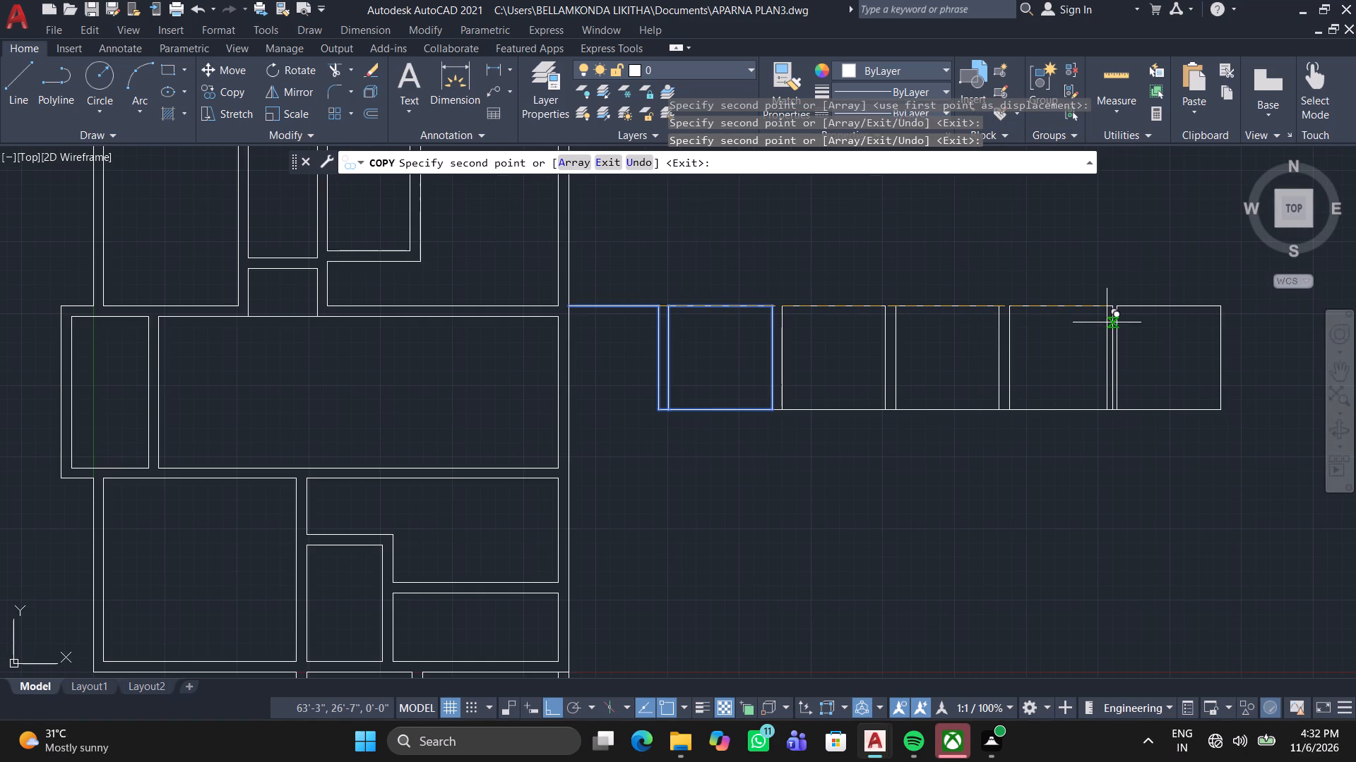
scroll(1110, 315, up, 4)
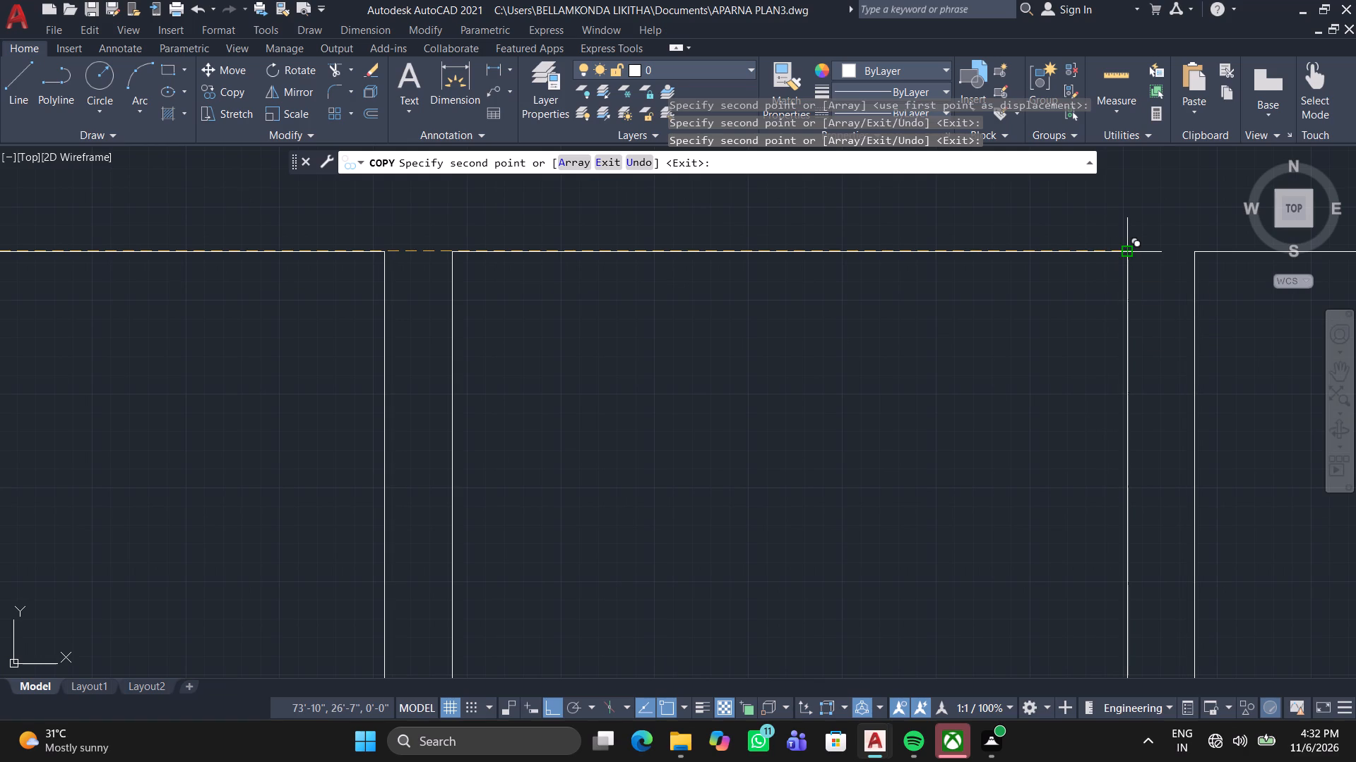
click(1129, 250)
scroll(977, 332, down, 1)
middle_drag(977, 336, 967, 294)
scroll(966, 293, down, 2)
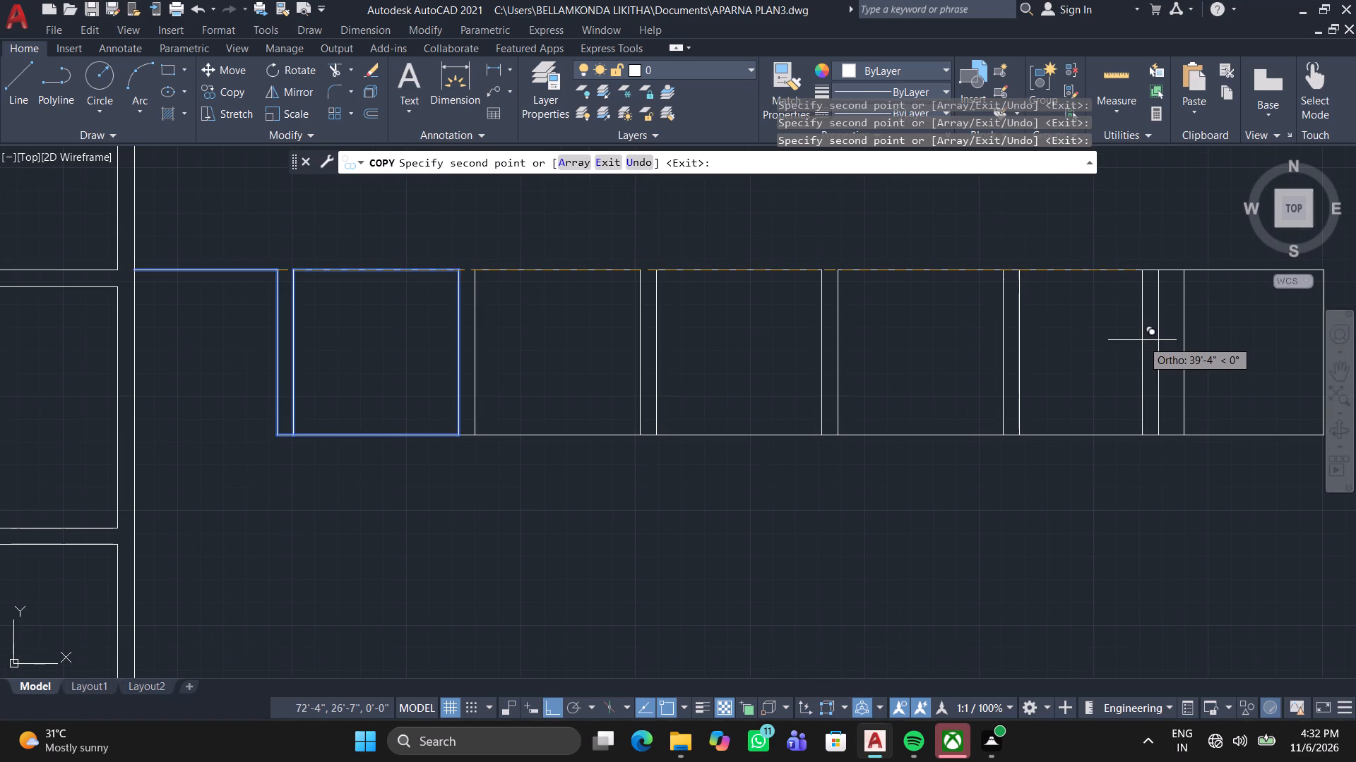
key(space)
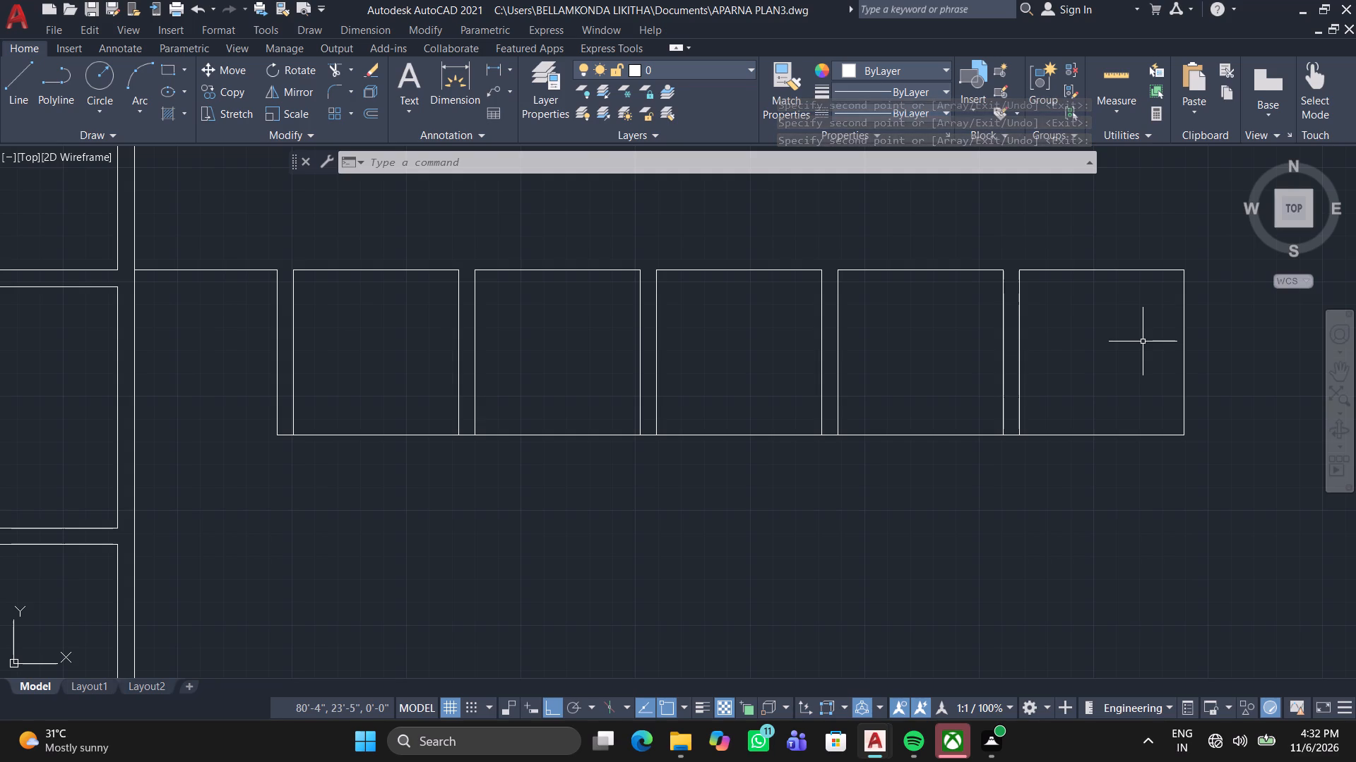
Erase the outer, top and bottom lines of the outermost room, leaving only its 9" wall strip.
click(1185, 423)
key(Delete)
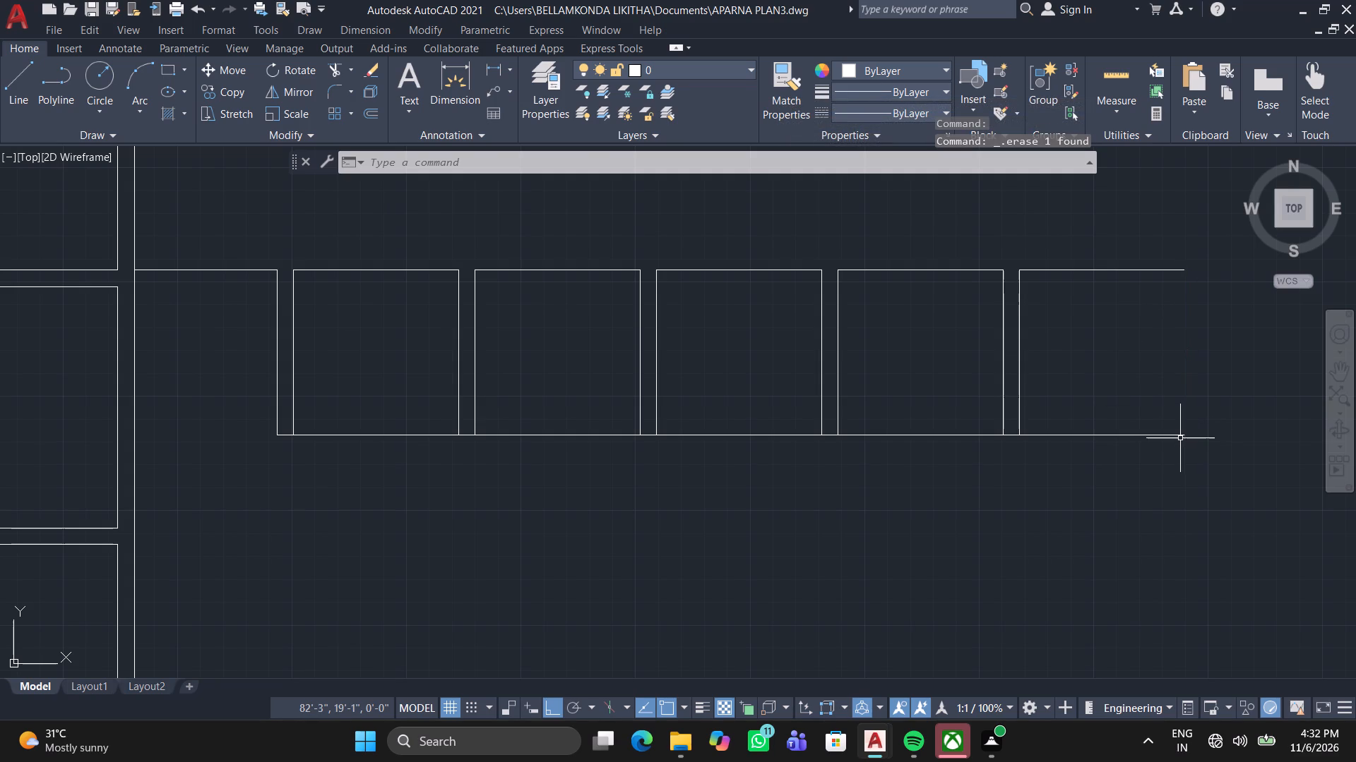
click(1189, 449)
click(1107, 185)
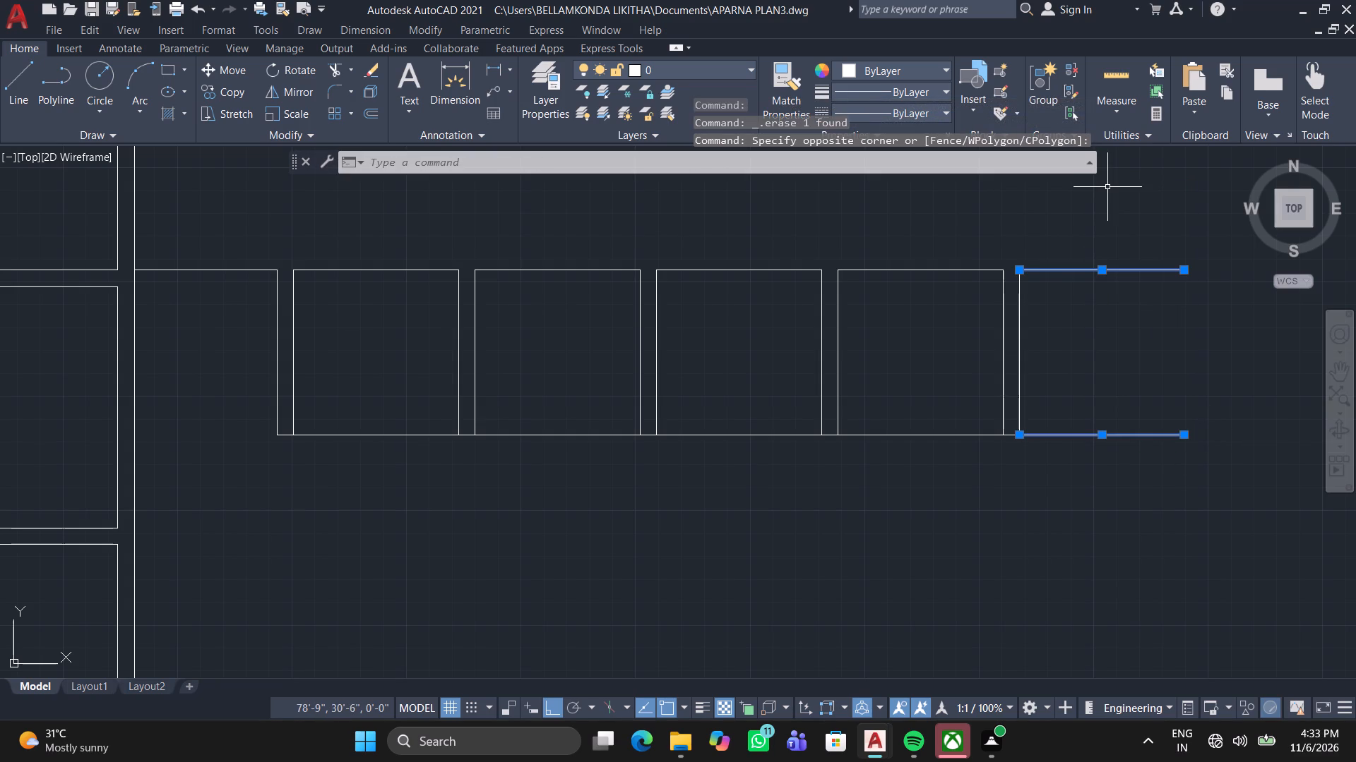
key(Delete)
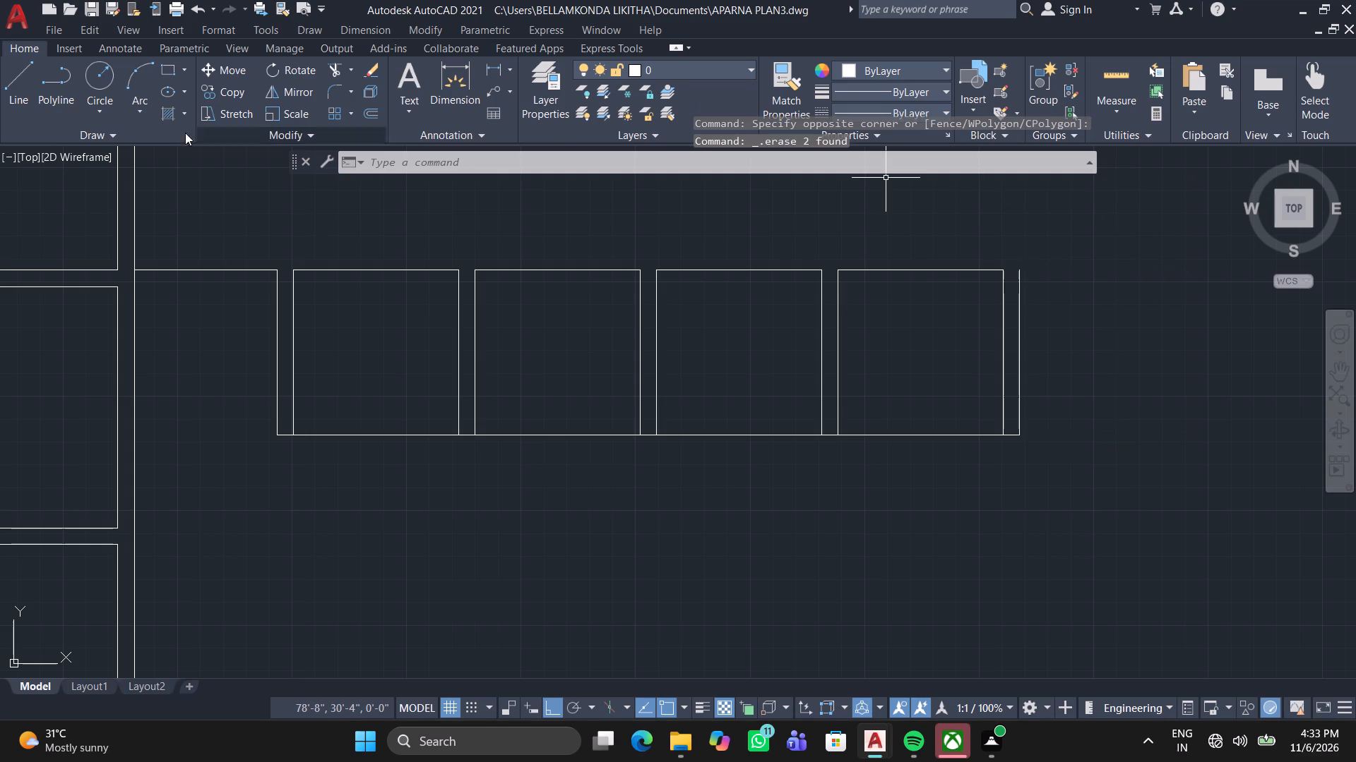
Draw one continuous line along the room row's bottom, from the first wall strip's lower corner to the last strip's outer lower corner.
click(30, 92)
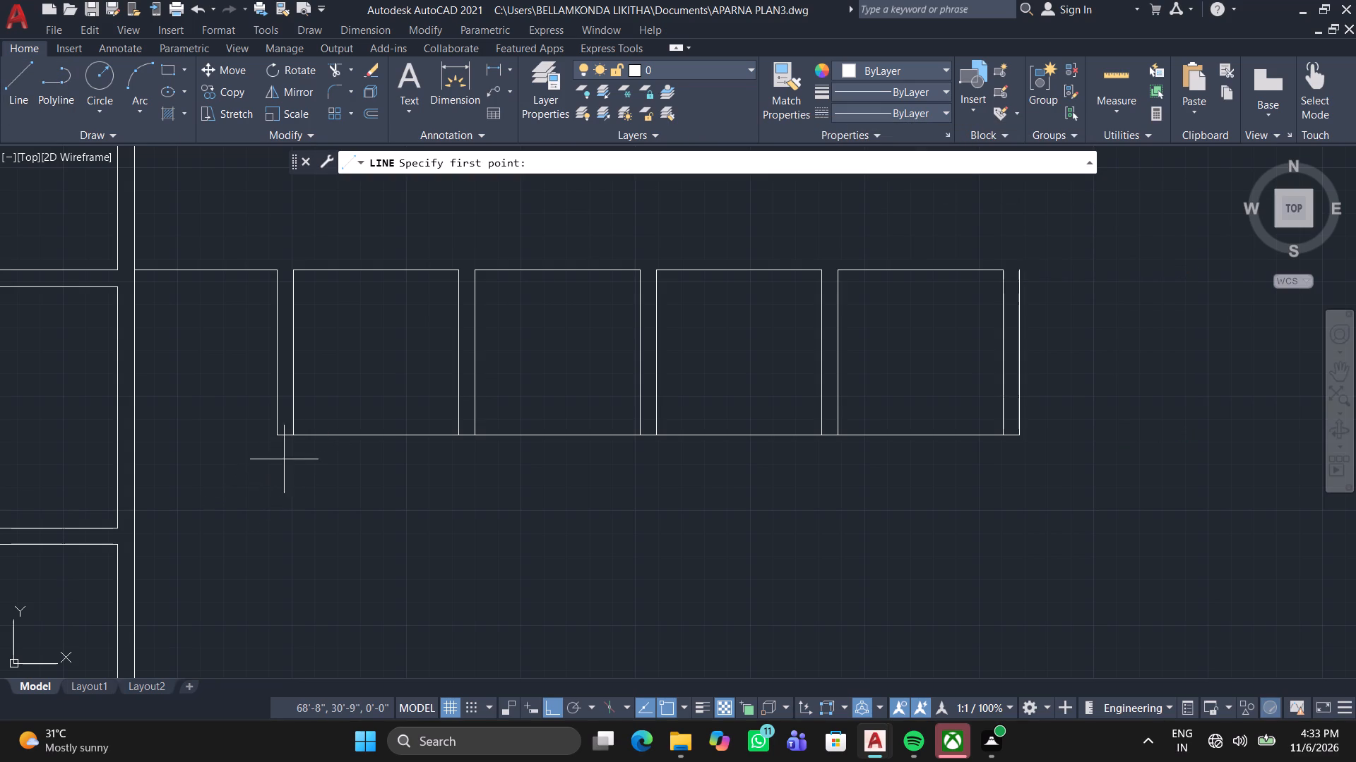
click(278, 437)
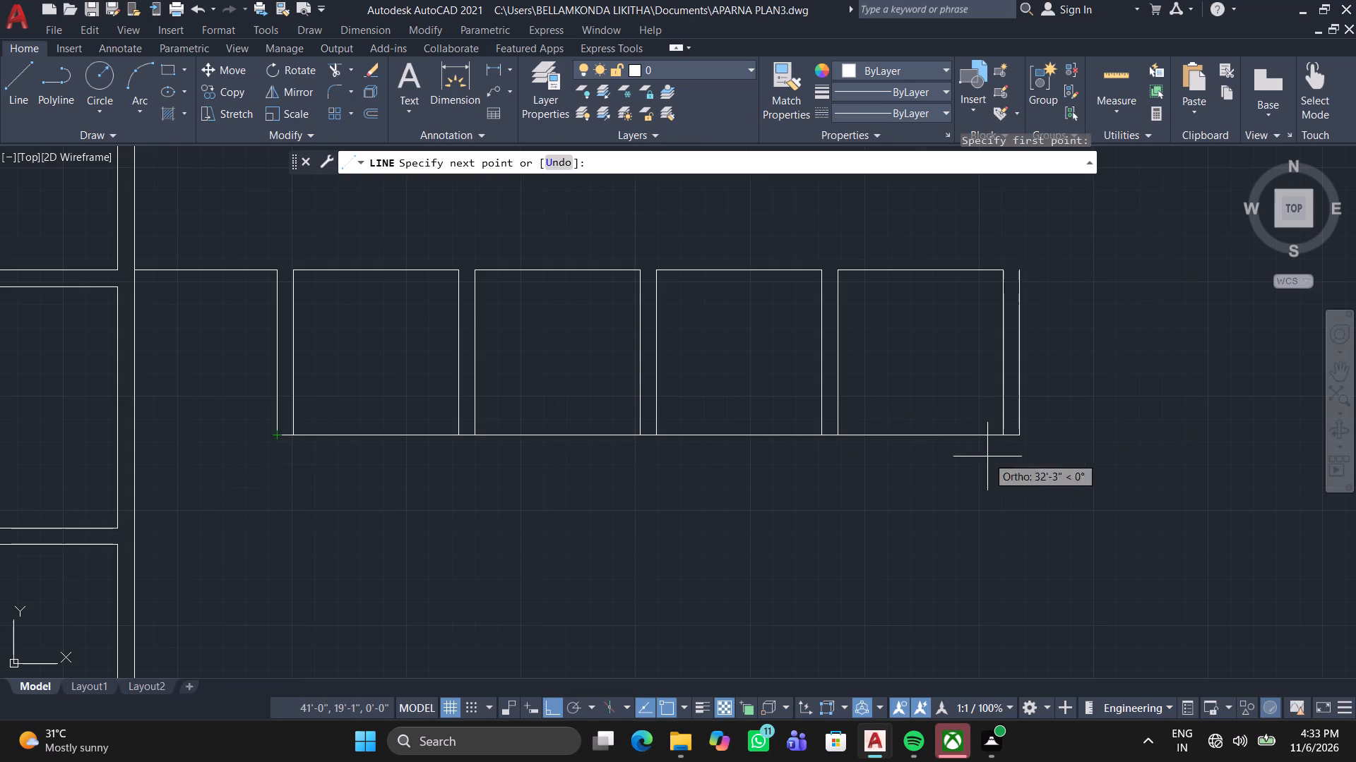
click(1019, 435)
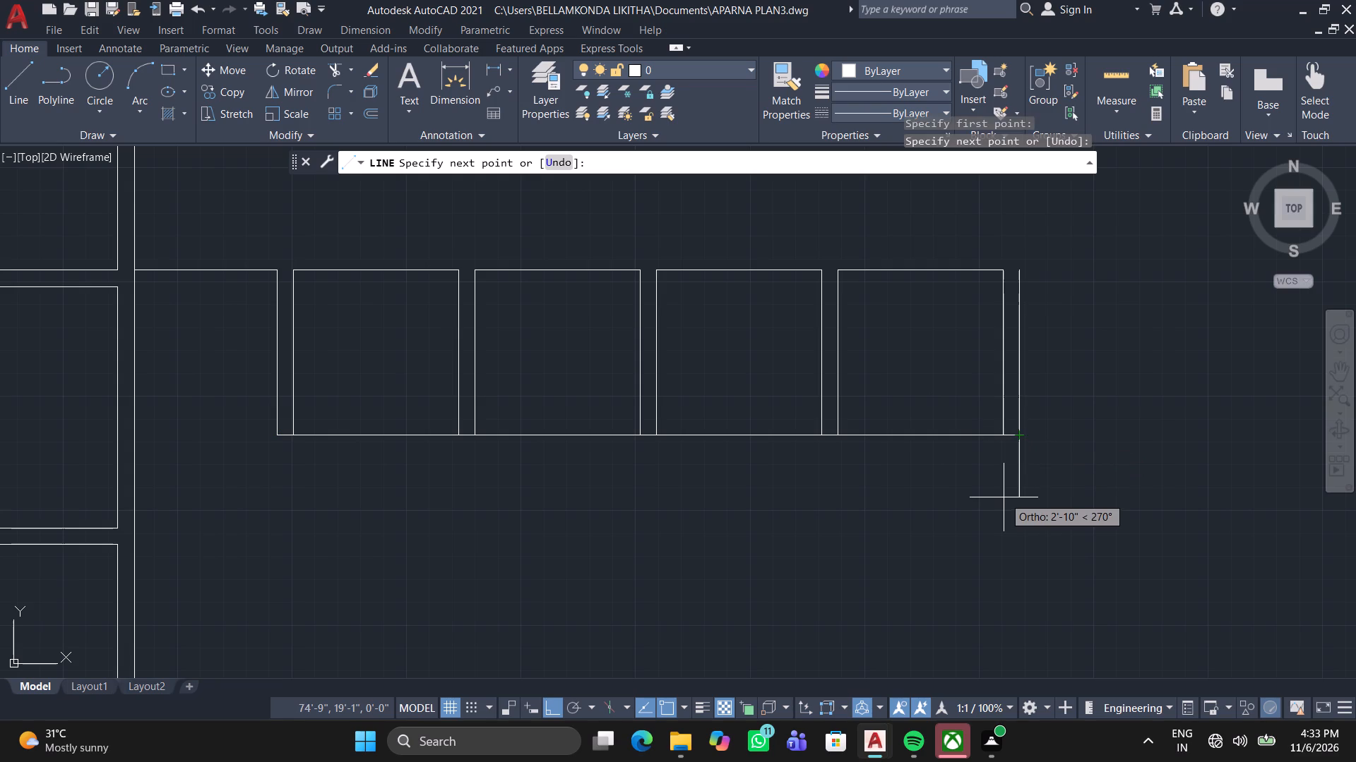
key(space)
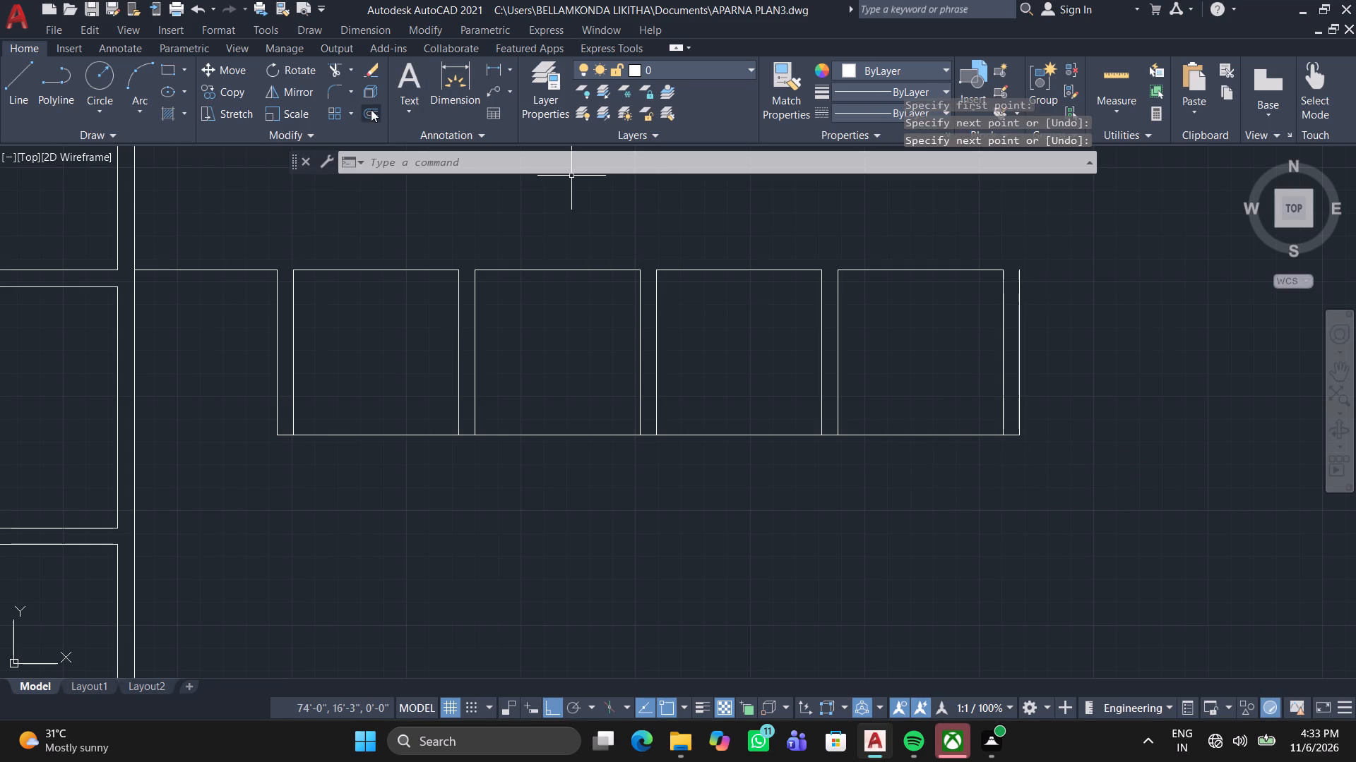
Offset the continuous bottom line of the room row 9" downward.
click(371, 109)
key(space)
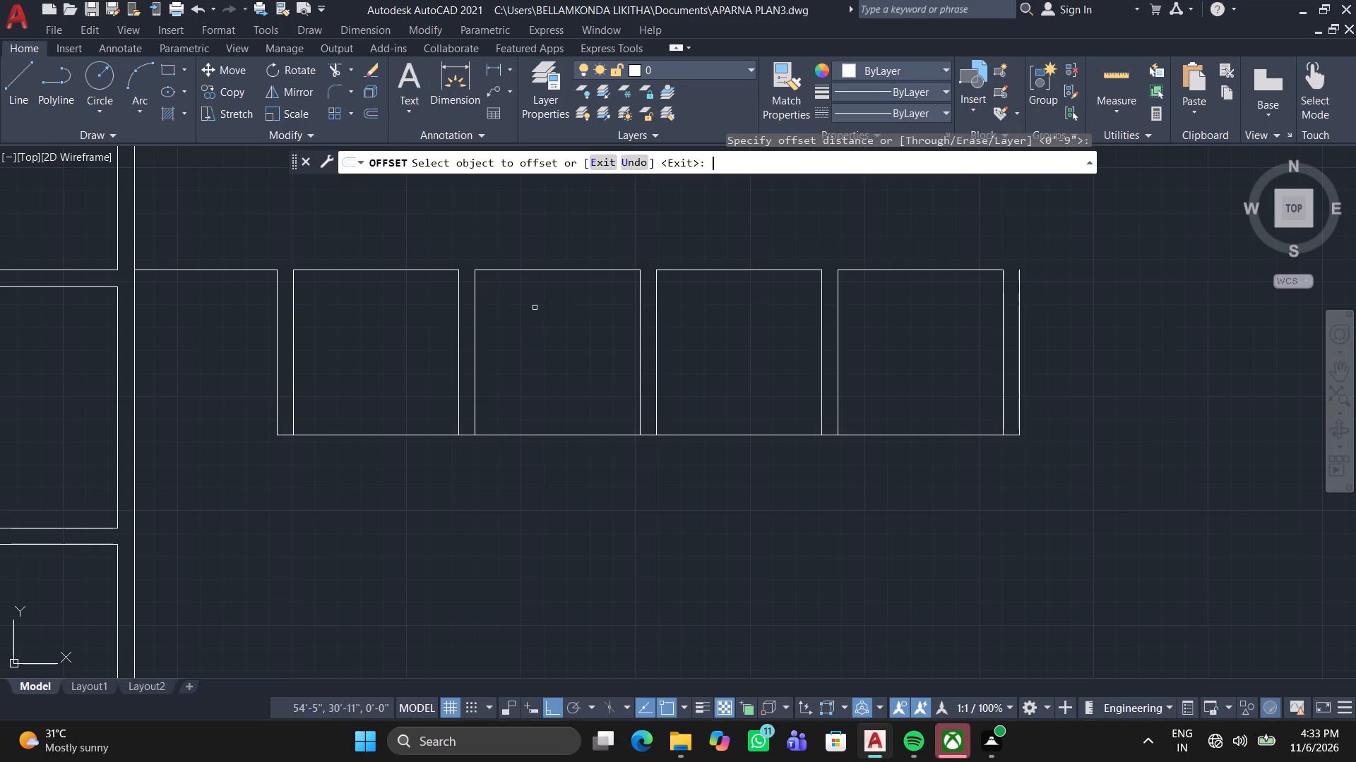
click(564, 436)
click(571, 467)
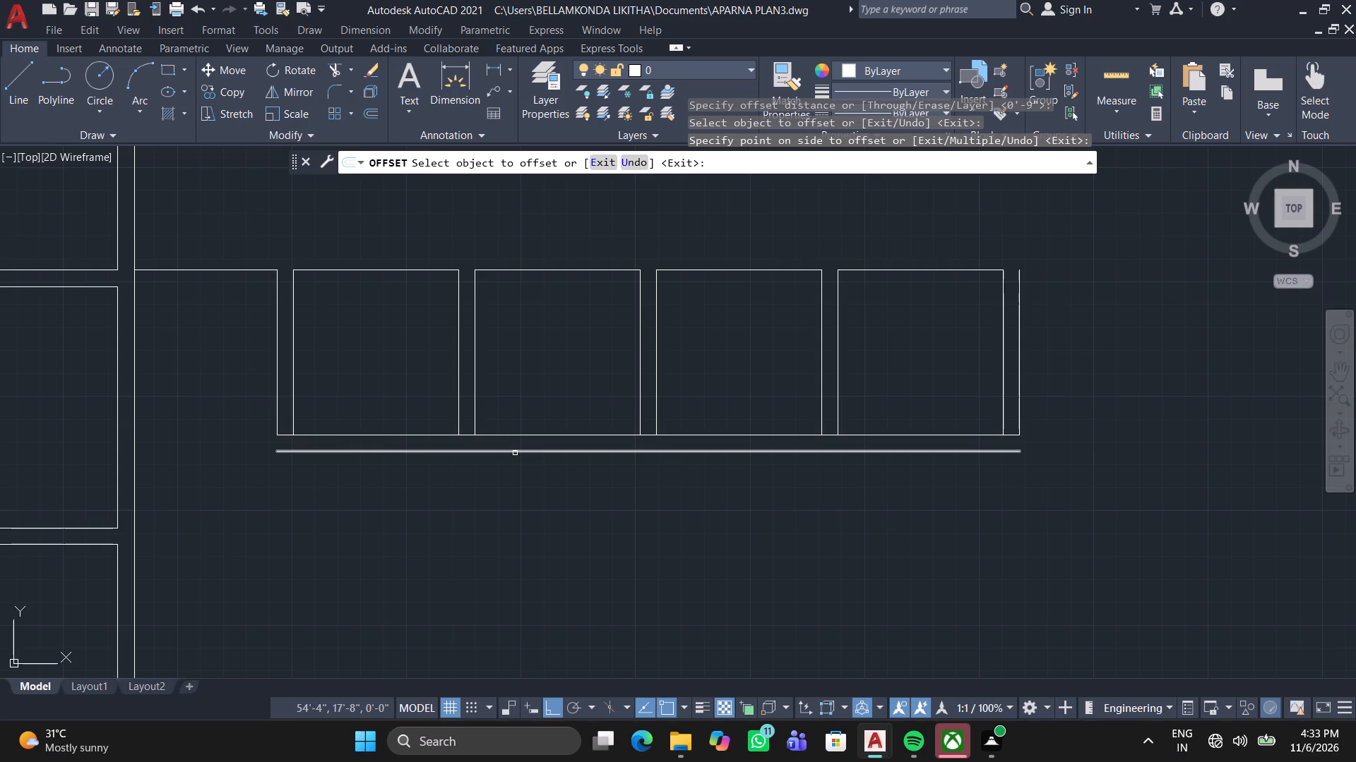
key(space)
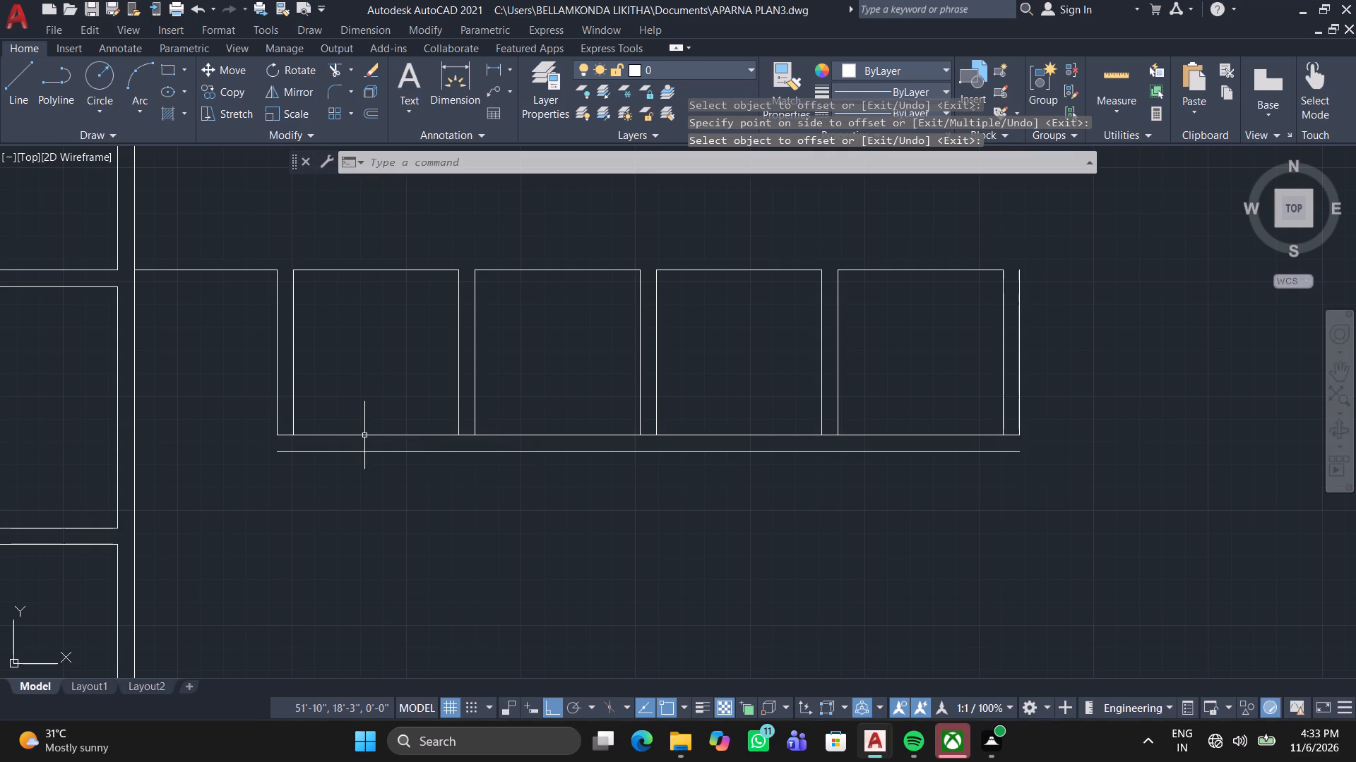
Close the inner end of the bottom wall with a short vertical line between its two faces, beneath the first wall strip.
middle_drag(364, 447, 408, 428)
middle_click(408, 427)
scroll(336, 425, up, 1)
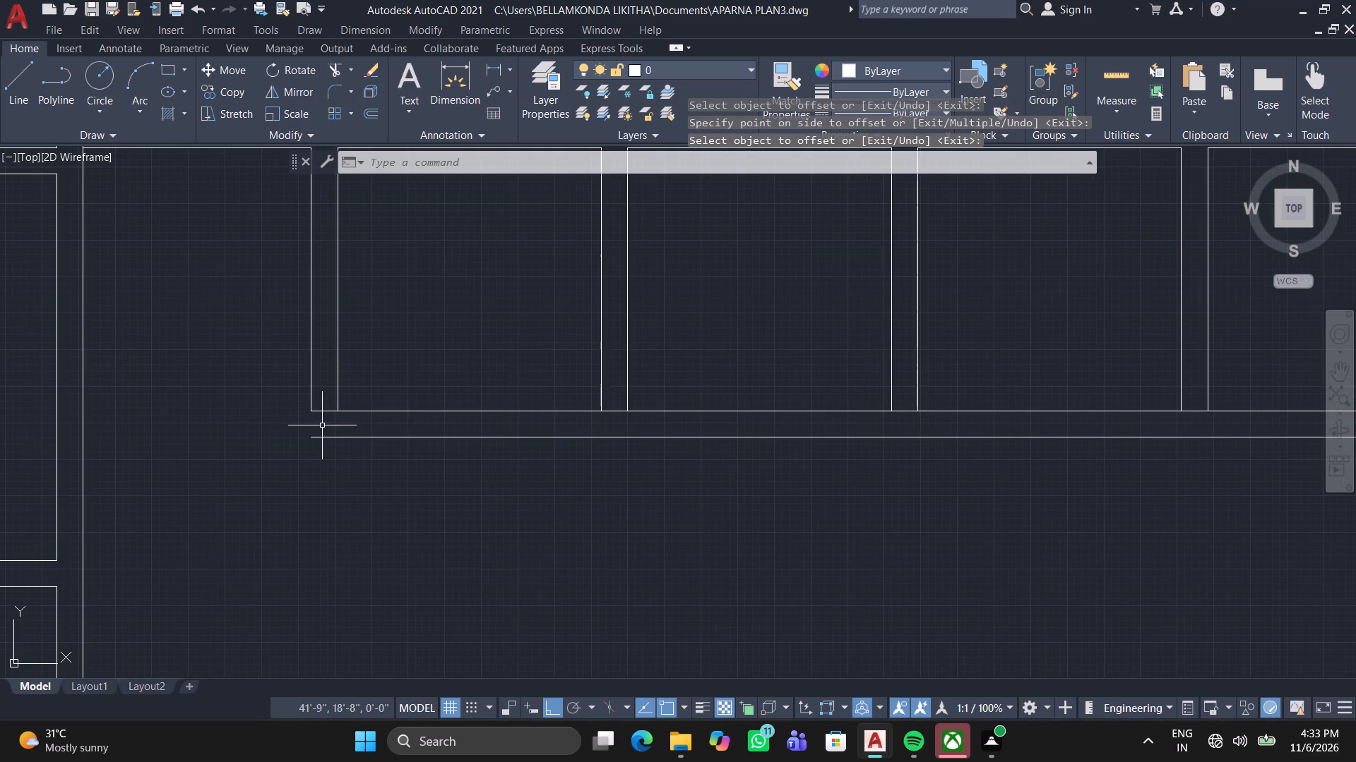
click(10, 99)
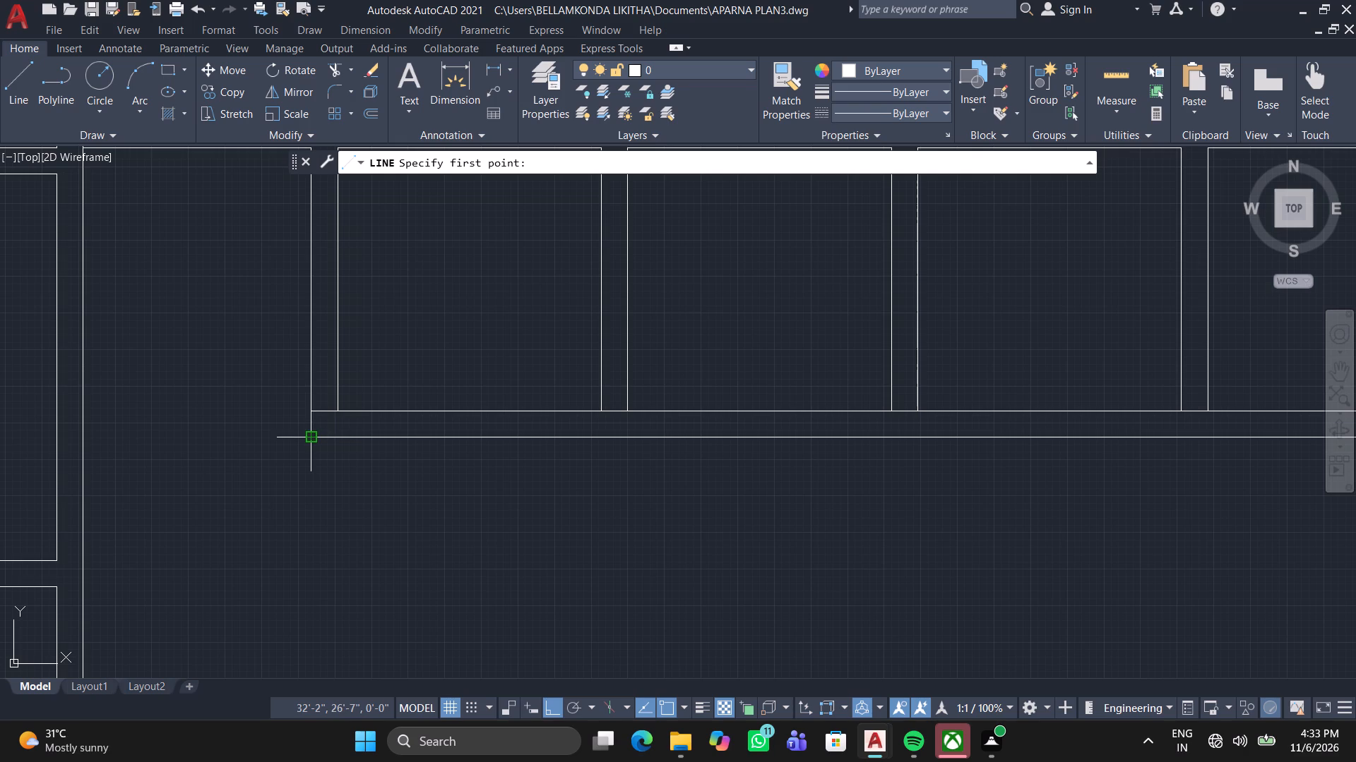
click(308, 438)
click(308, 413)
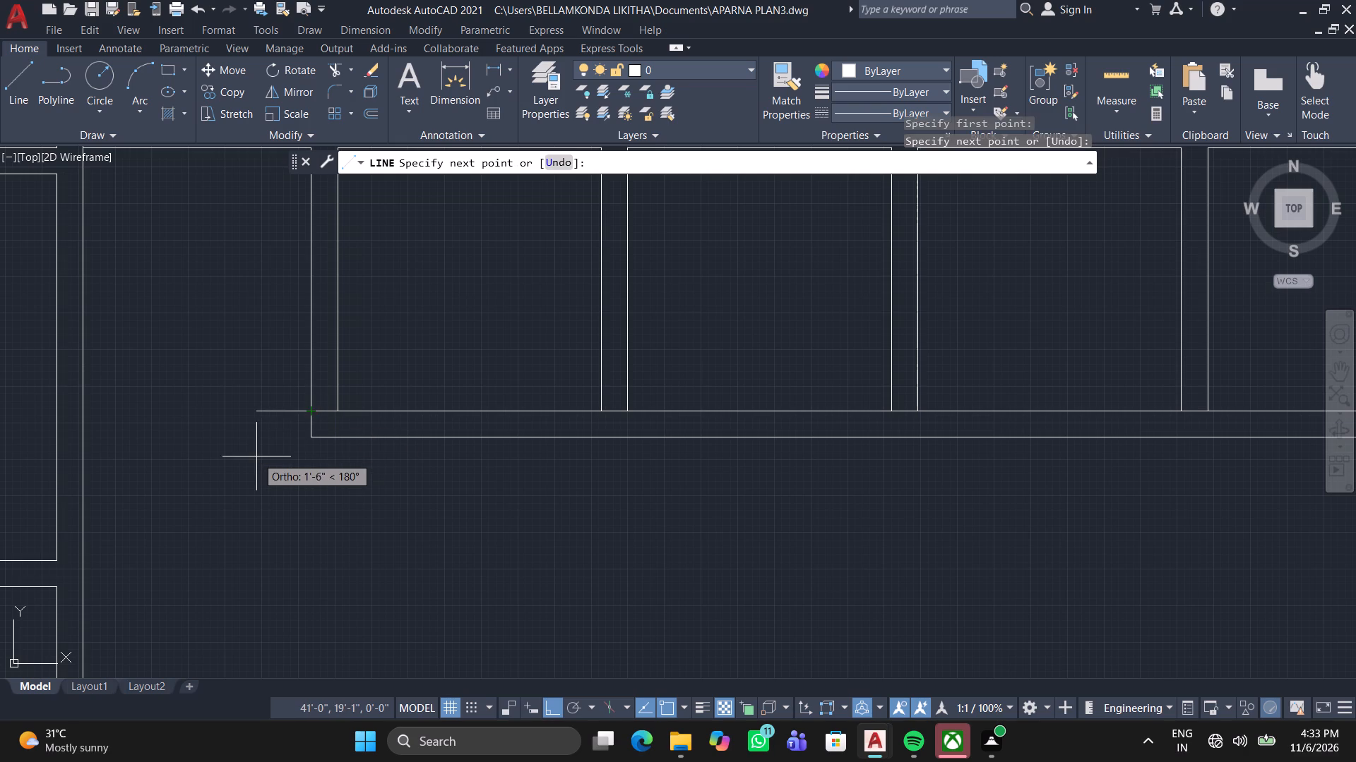
key(space)
Copy the short end line across the bottom wall to the first strip's other face and both faces of the second strip.
scroll(273, 455, up, 2)
click(397, 381)
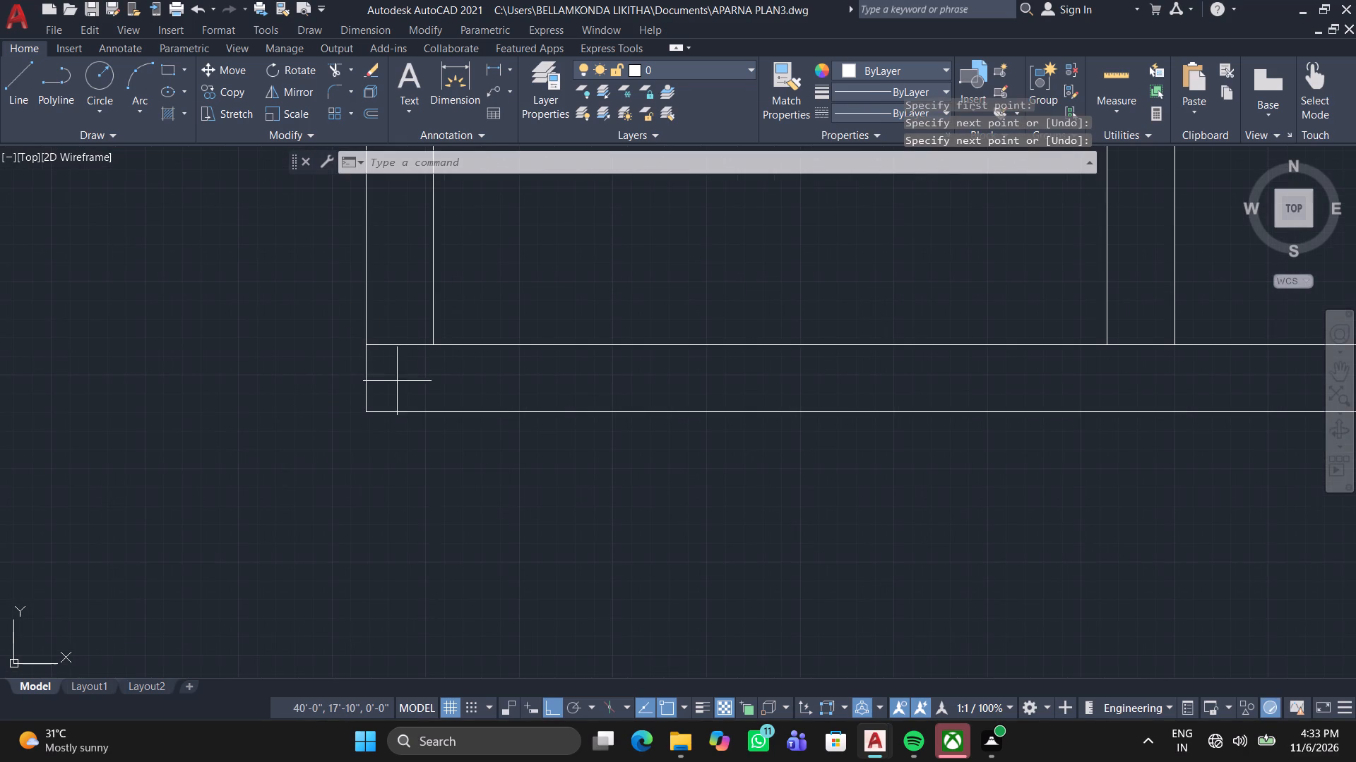
click(323, 379)
right_click(322, 374)
click(417, 433)
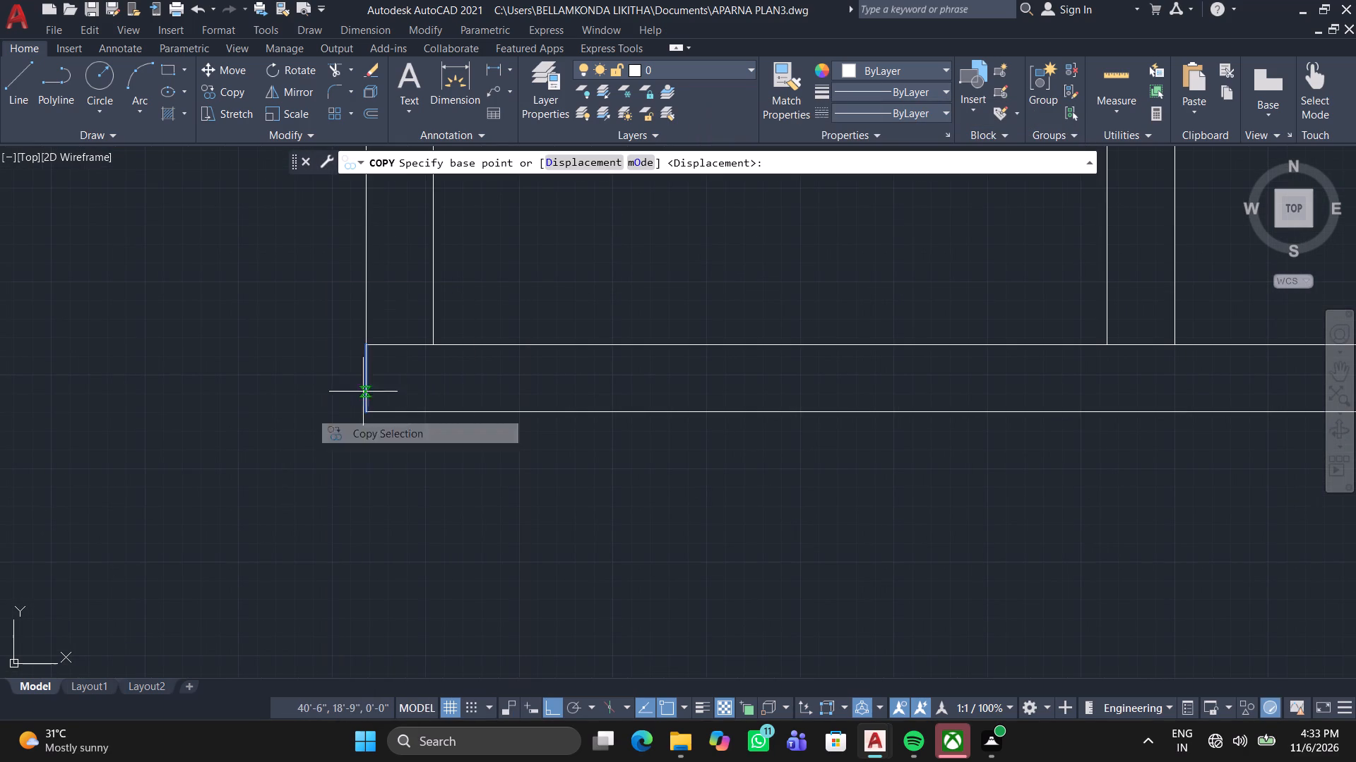
click(369, 347)
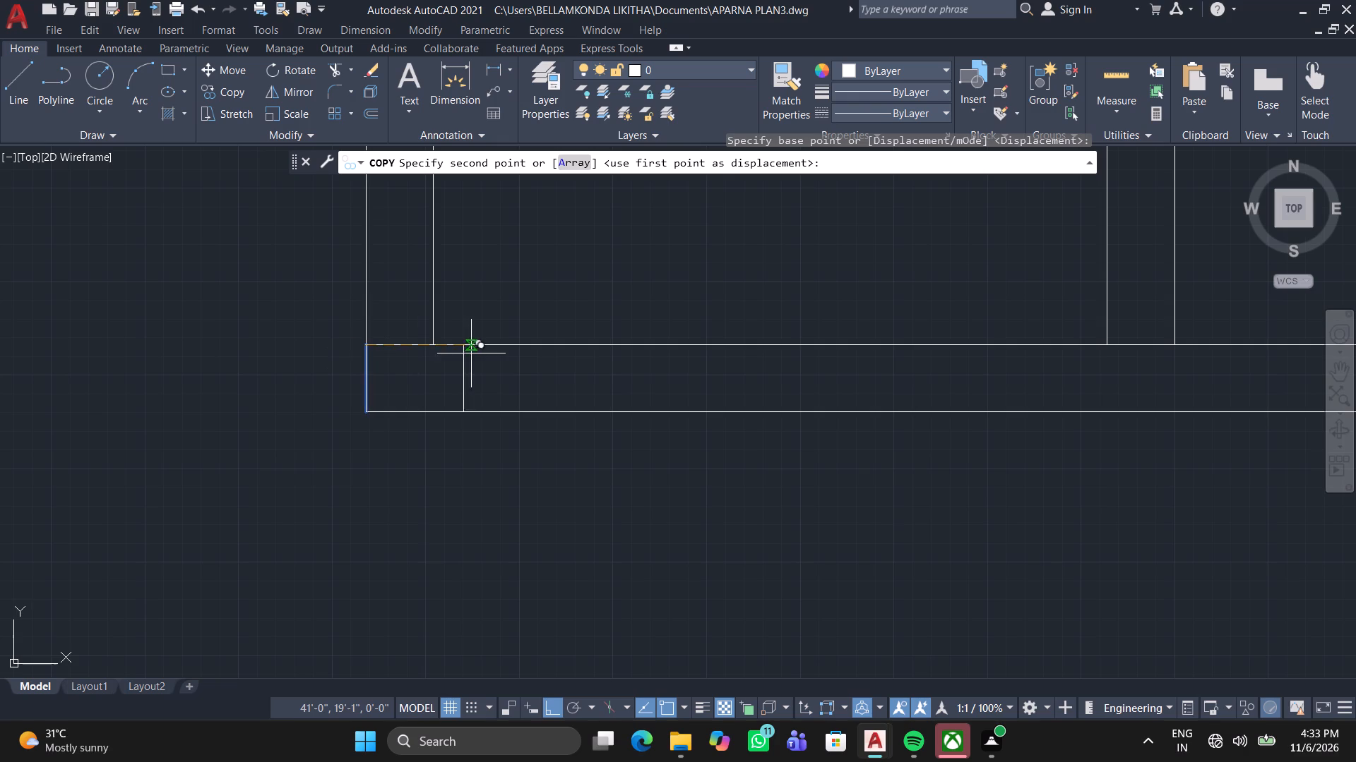
click(437, 346)
middle_drag(876, 388, 642, 404)
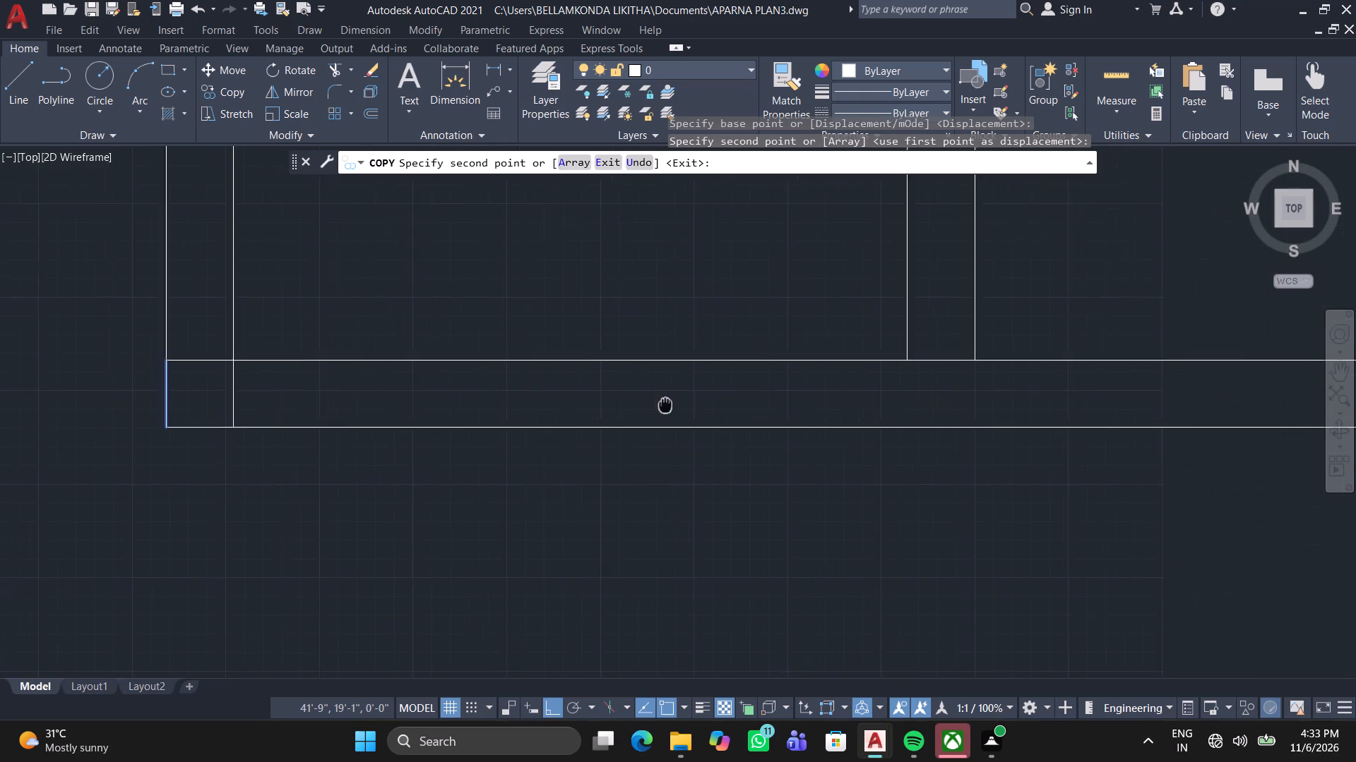
middle_drag(642, 404, 475, 404)
click(709, 363)
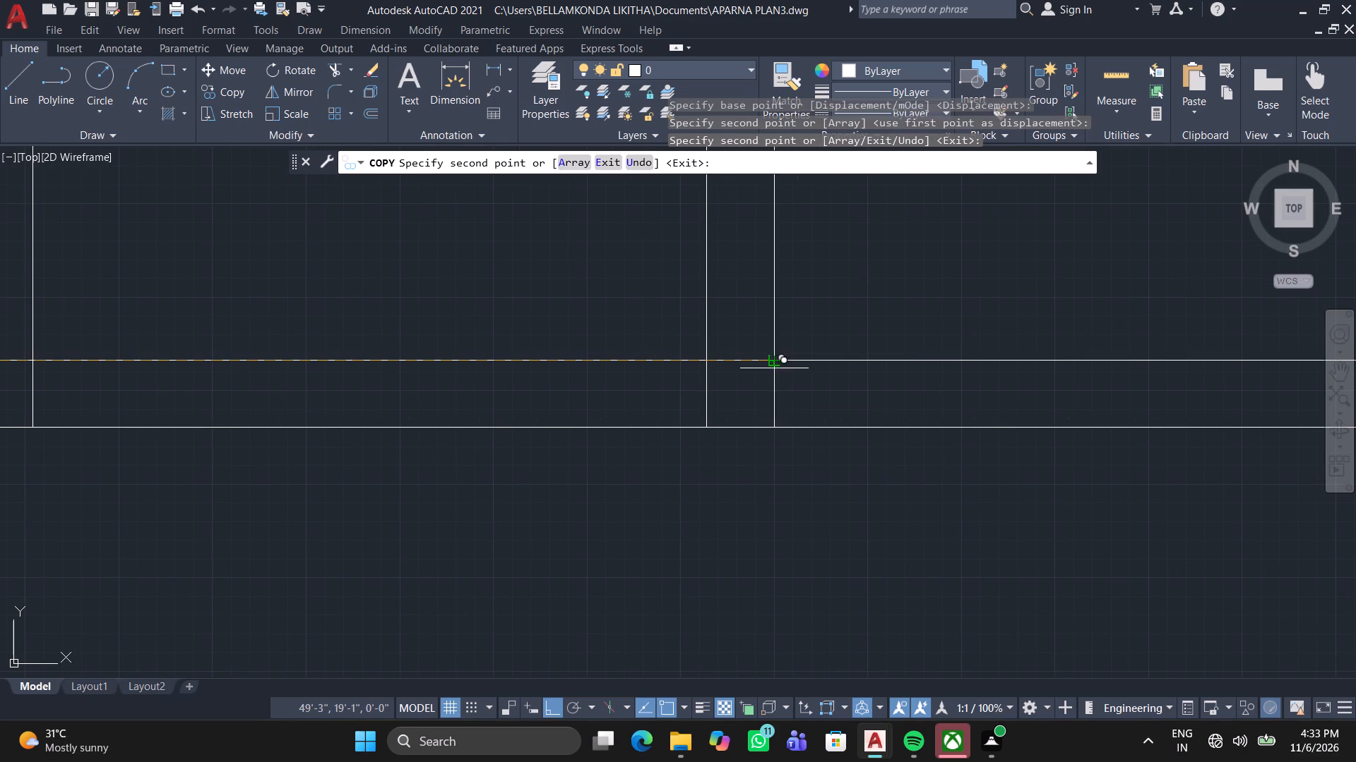
click(775, 356)
Copy the short end line across the bottom wall to both faces of the third and fourth wall strips.
middle_drag(845, 358, 353, 344)
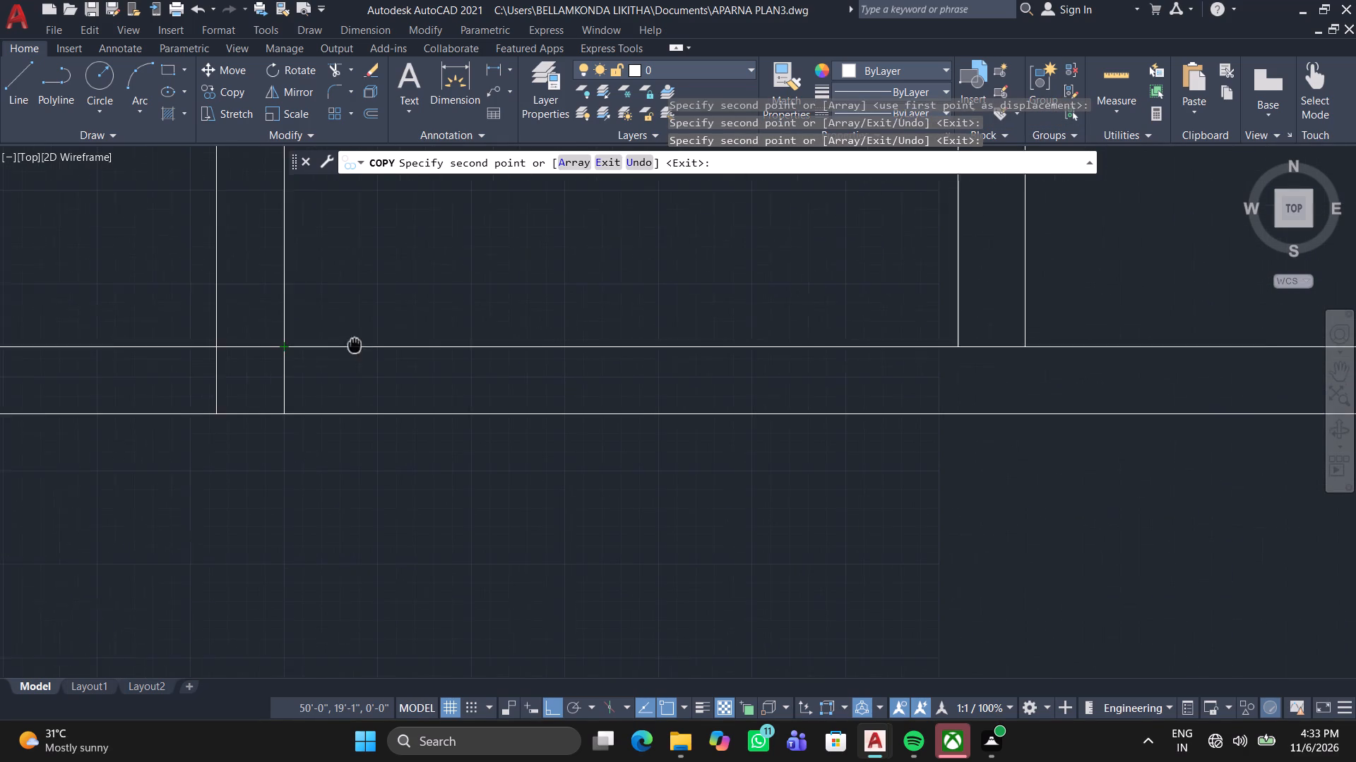
middle_drag(353, 344, 350, 343)
click(950, 347)
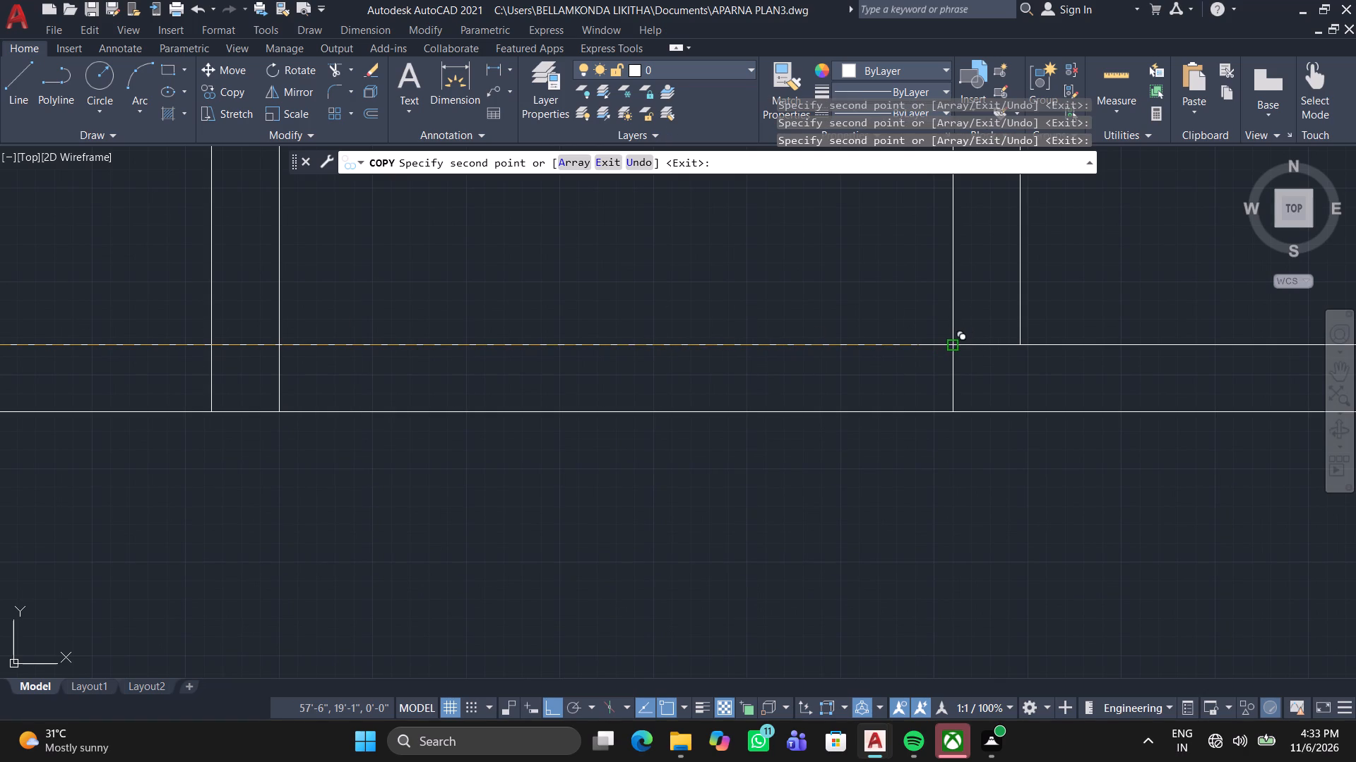
click(1023, 340)
scroll(1055, 348, down, 1)
middle_drag(1046, 359, 571, 391)
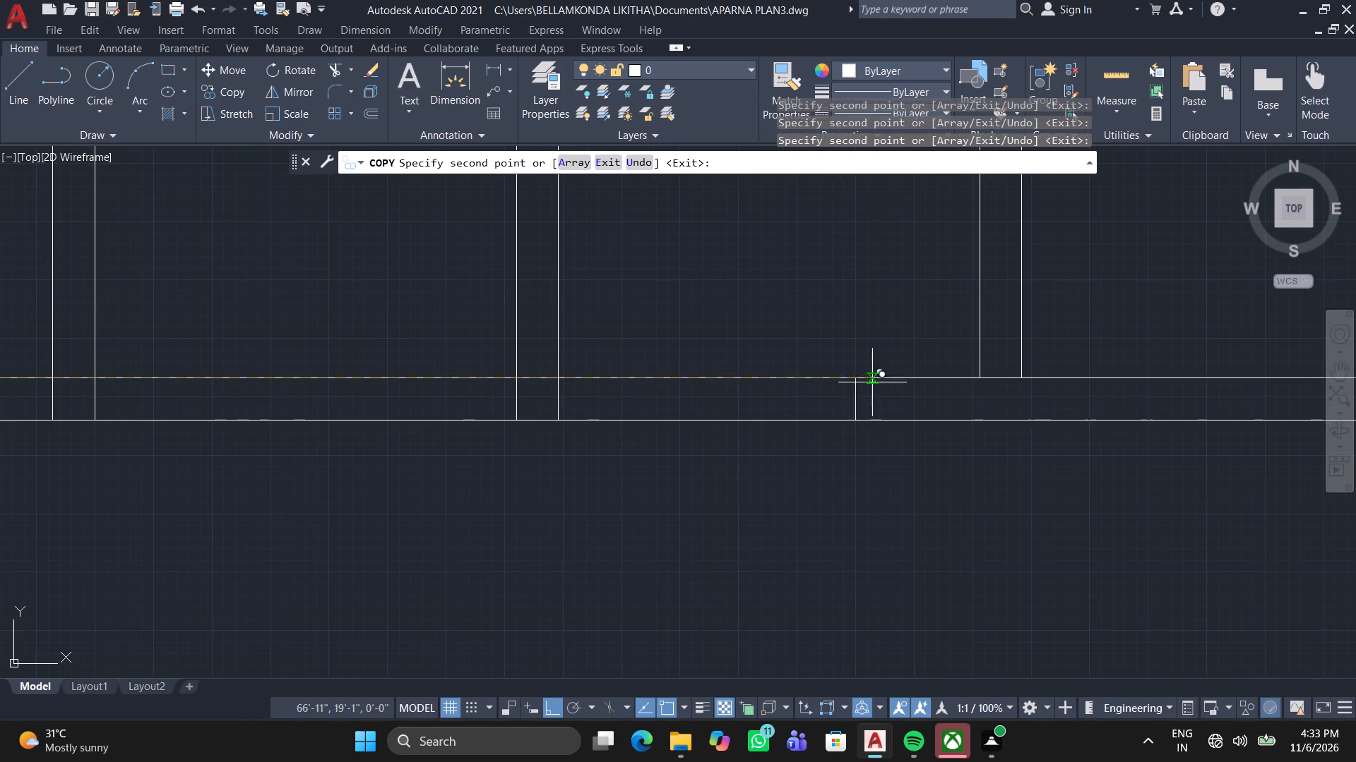
click(981, 375)
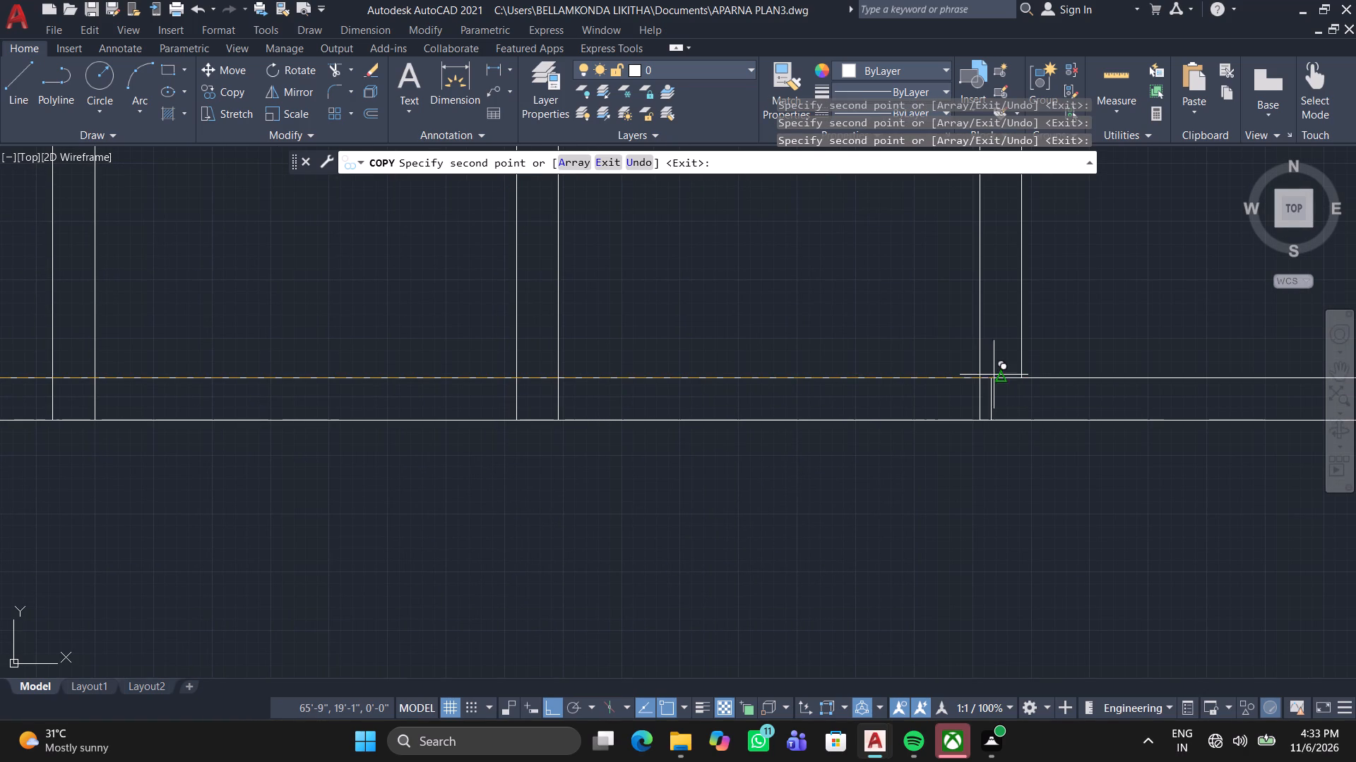
click(1020, 372)
Copy the short end line to the outer and inner faces of the last wall strip, finishing the copies.
scroll(1079, 377, down, 1)
middle_drag(1054, 395, 773, 395)
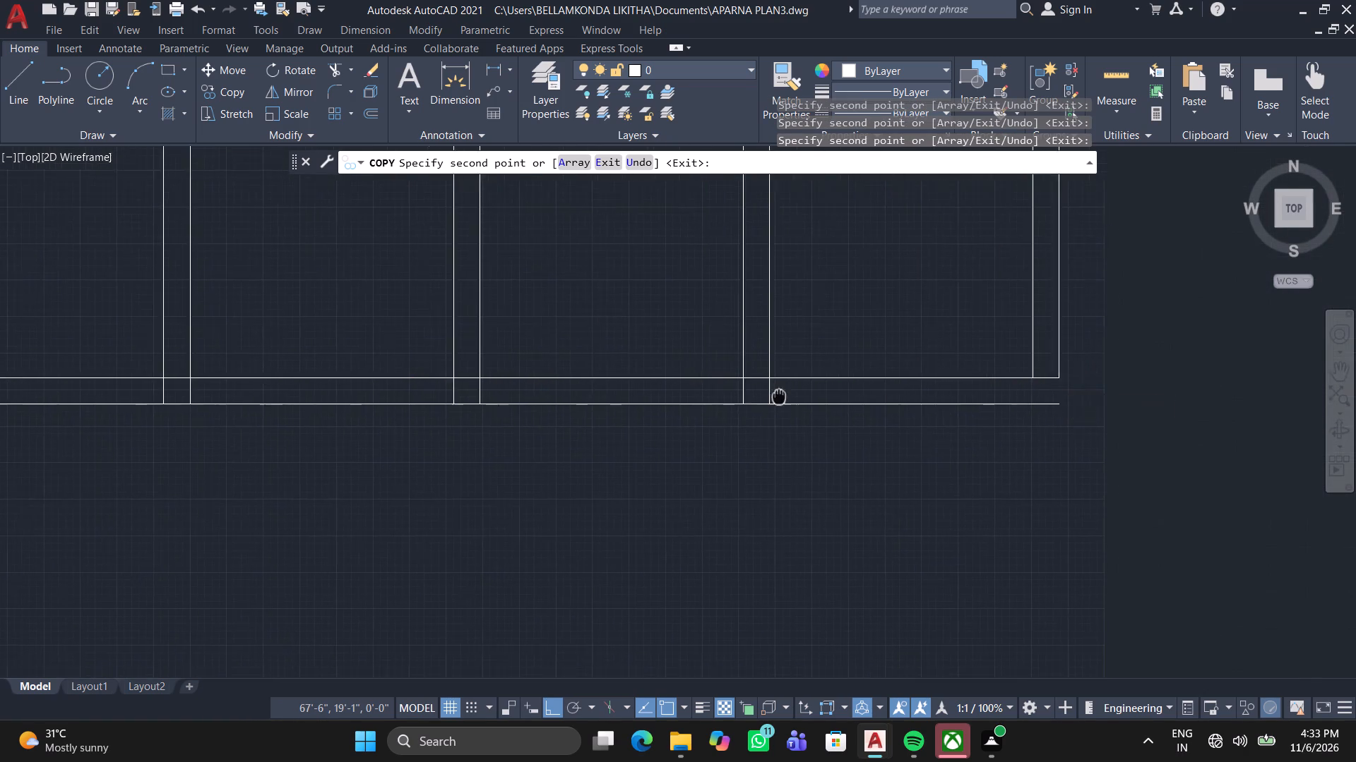
middle_drag(773, 395, 737, 395)
scroll(985, 387, up, 3)
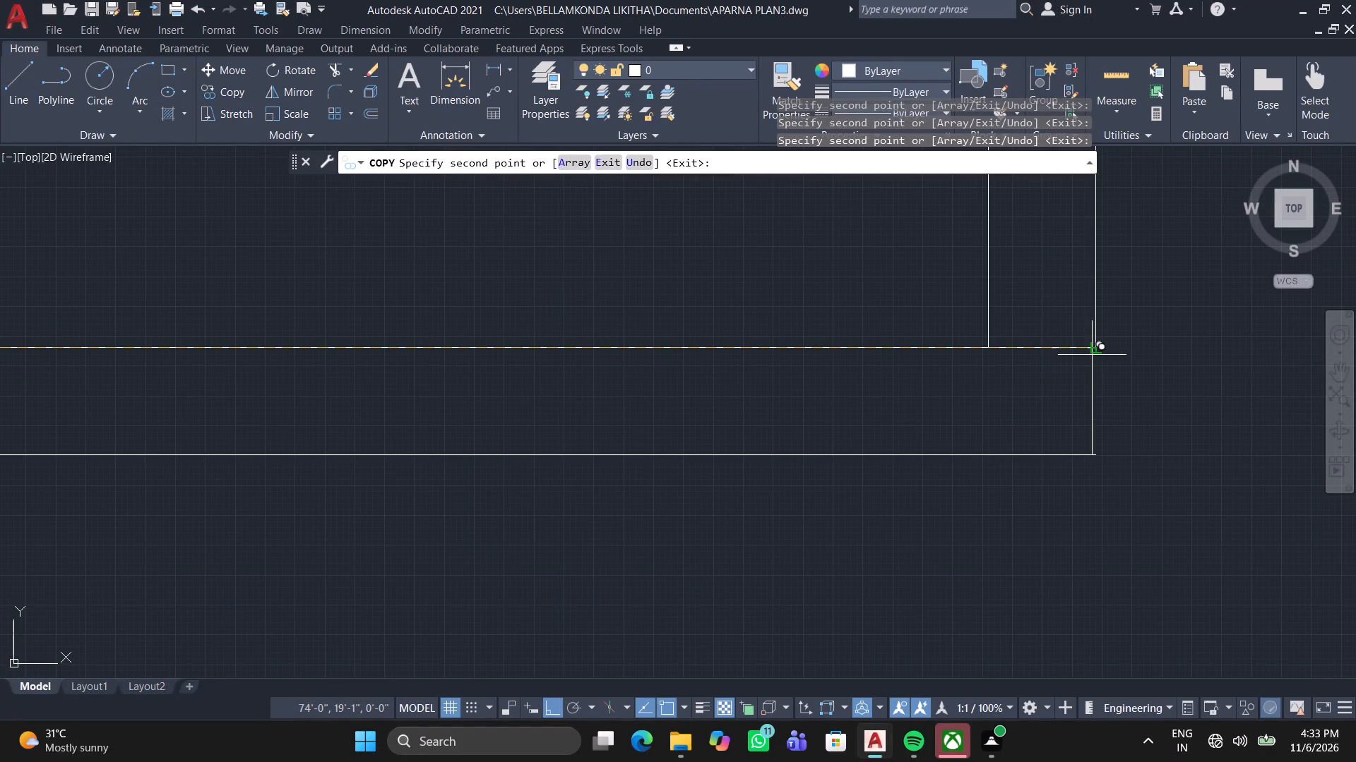
click(1098, 348)
click(992, 344)
scroll(940, 337, down, 2)
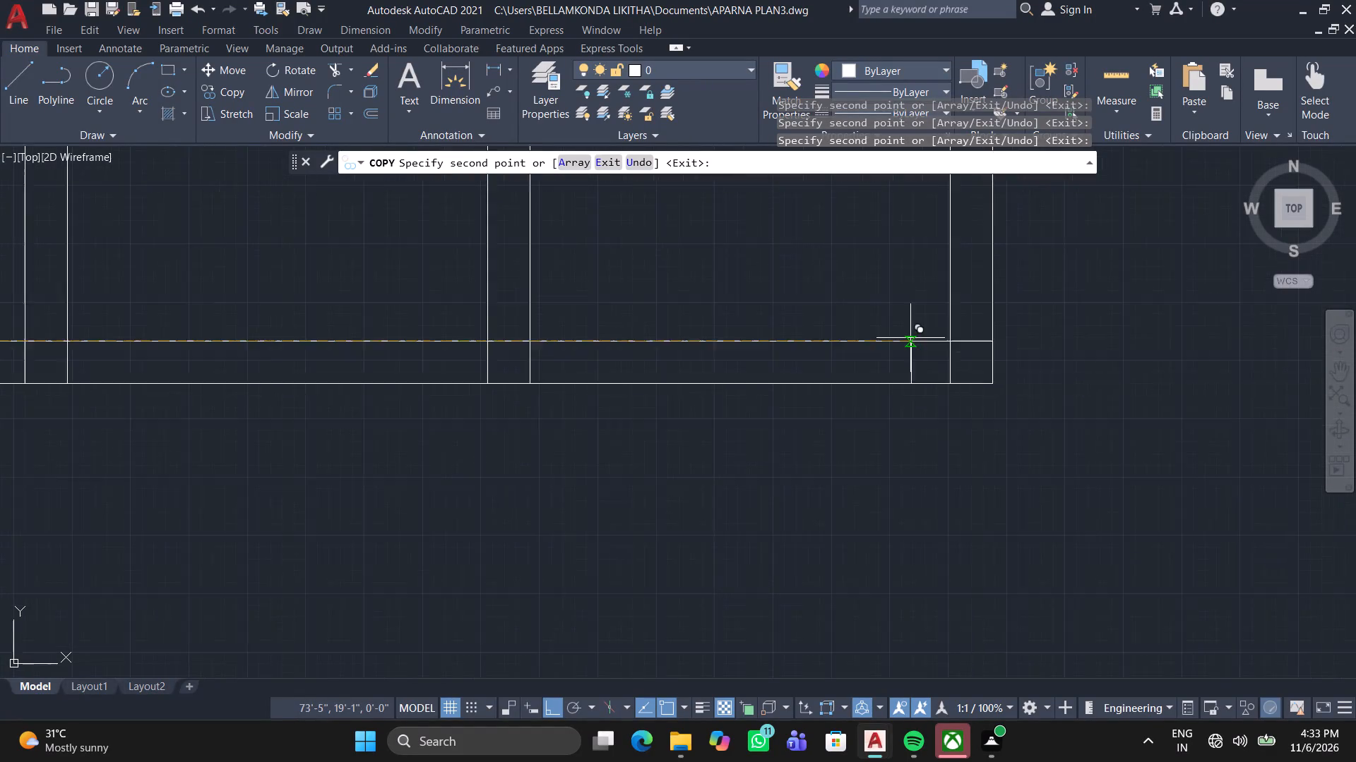
scroll(910, 338, down, 1)
middle_drag(853, 326, 858, 403)
scroll(858, 403, down, 2)
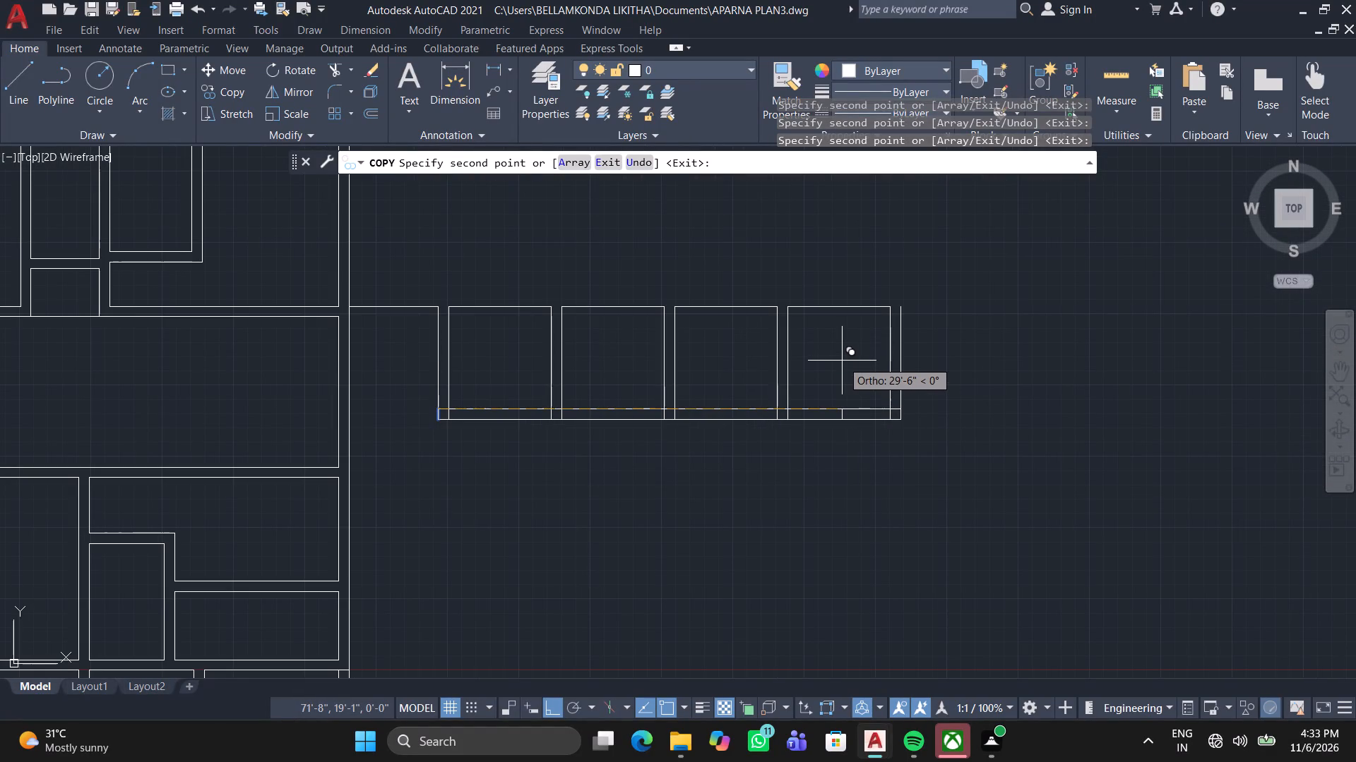
key(space)
Move the horizontal line connecting the main plan to the first wall strip straight down about 6".
middle_drag(838, 371, 784, 423)
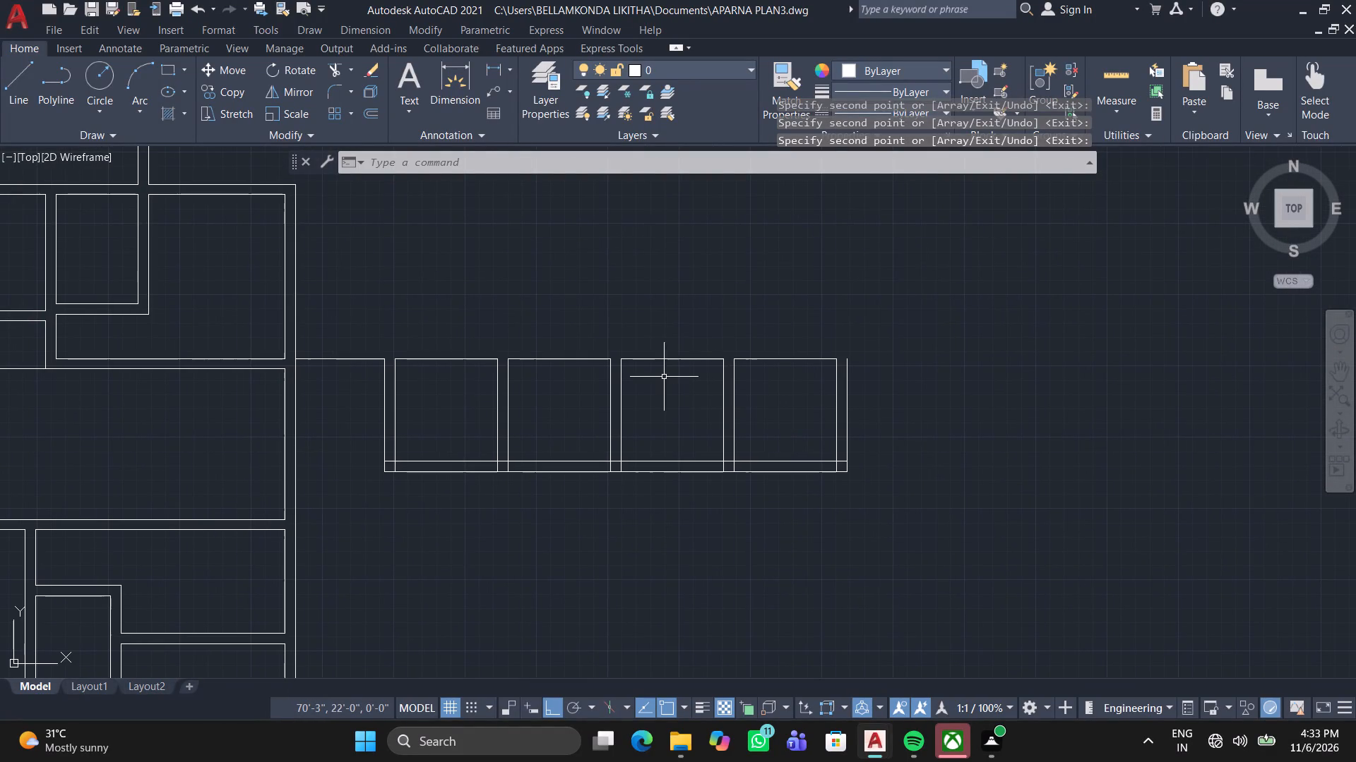
scroll(576, 351, up, 1)
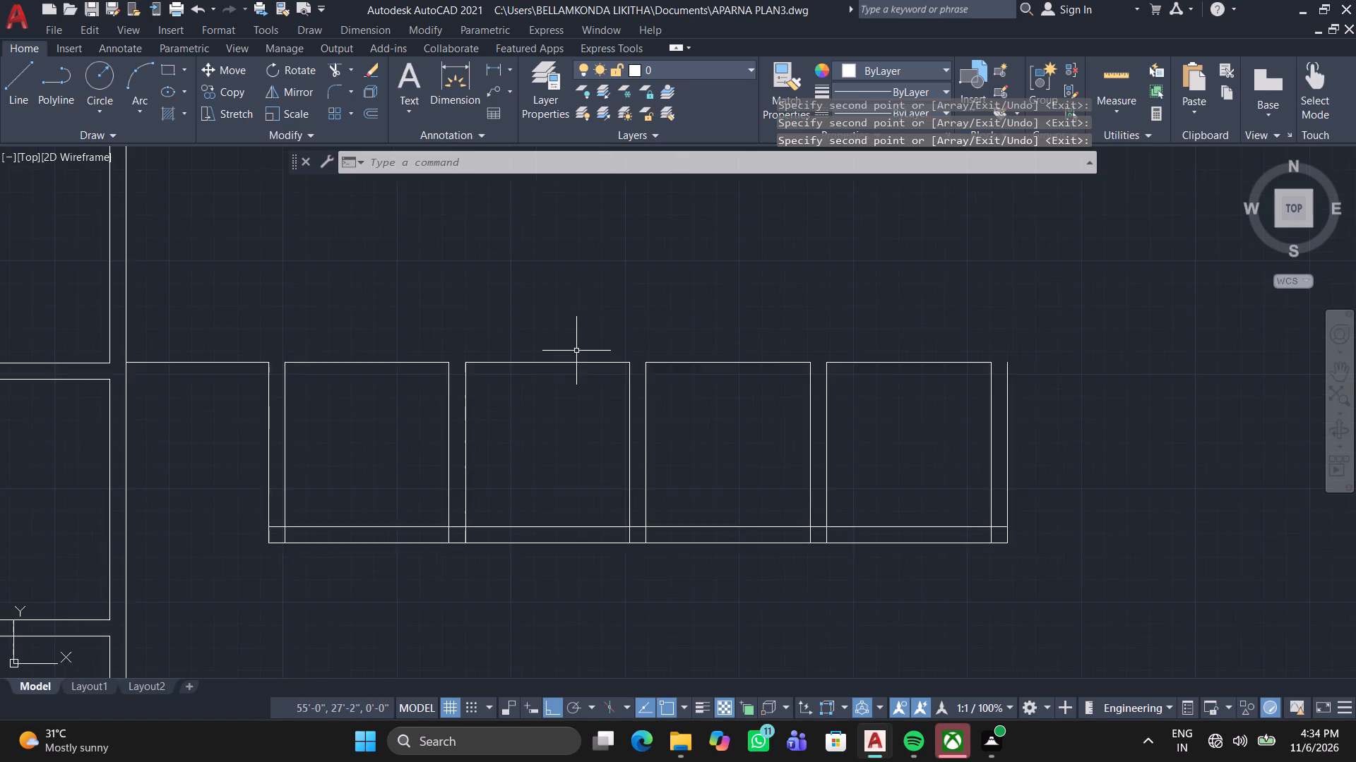
middle_drag(577, 353, 810, 353)
scroll(530, 379, up, 2)
middle_drag(531, 399, 744, 387)
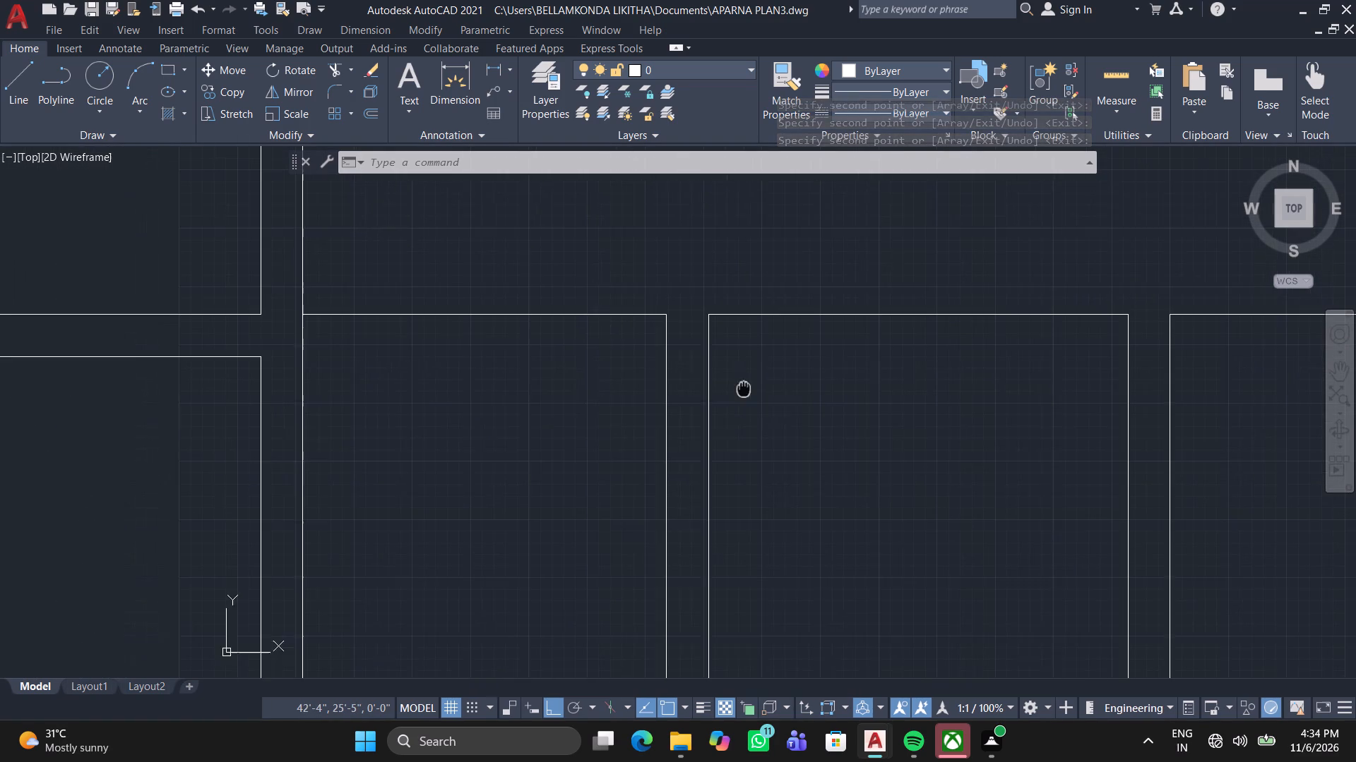
middle_drag(744, 387, 744, 387)
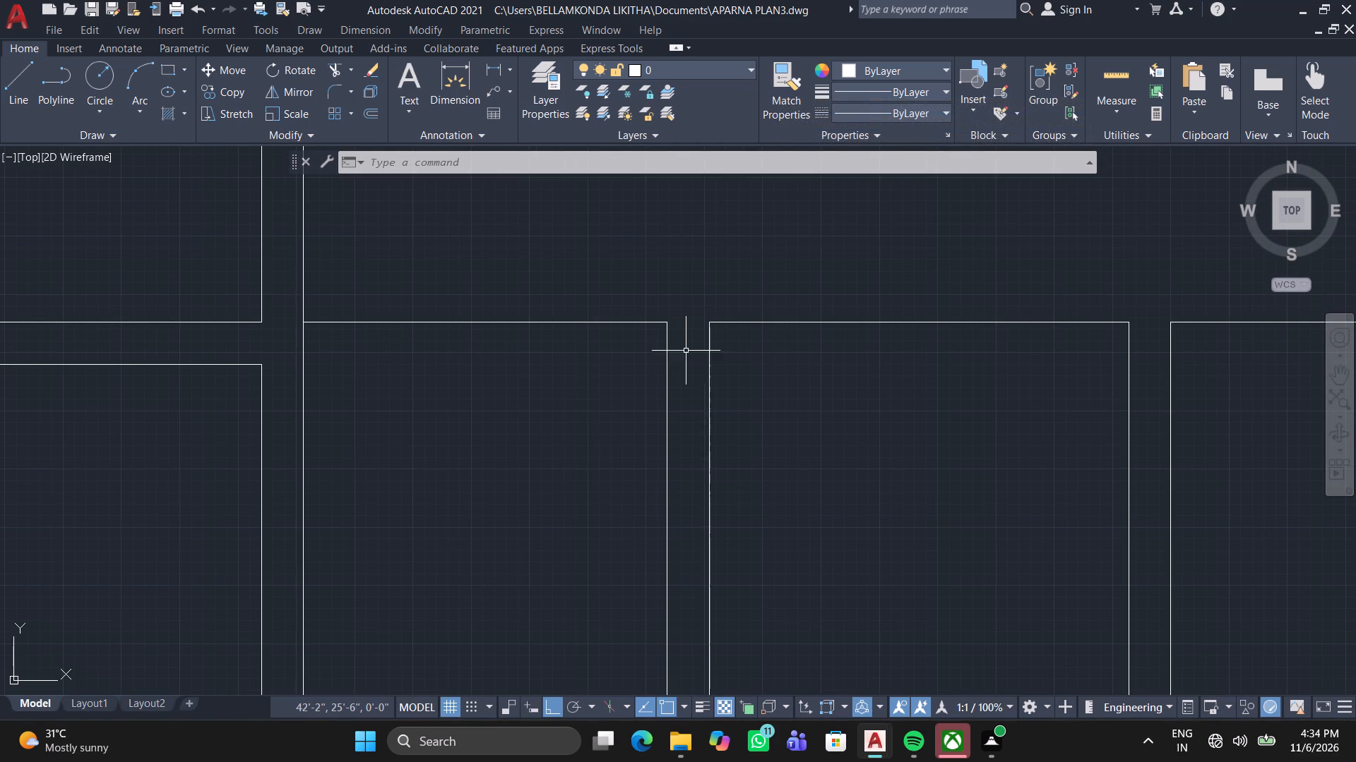
middle_drag(742, 358, 817, 346)
click(660, 334)
click(607, 262)
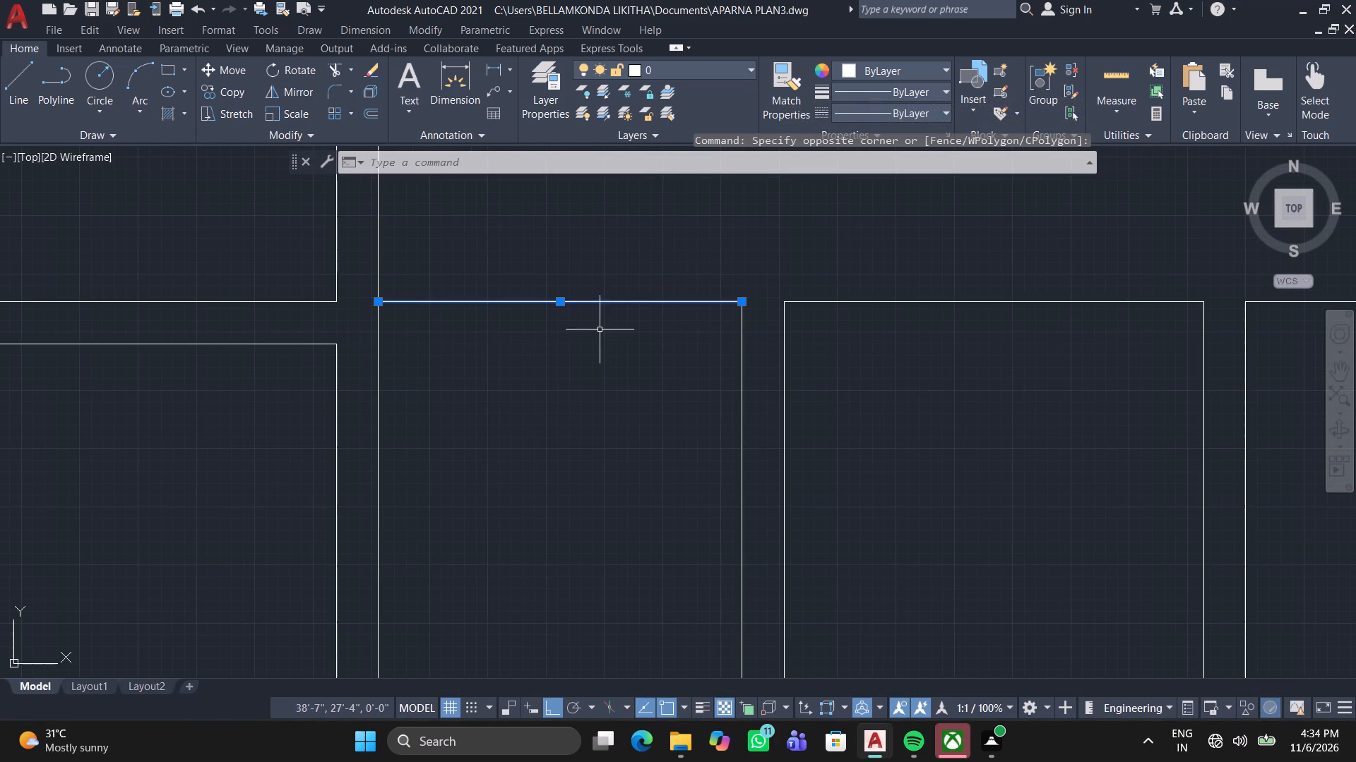
right_click(600, 334)
click(681, 411)
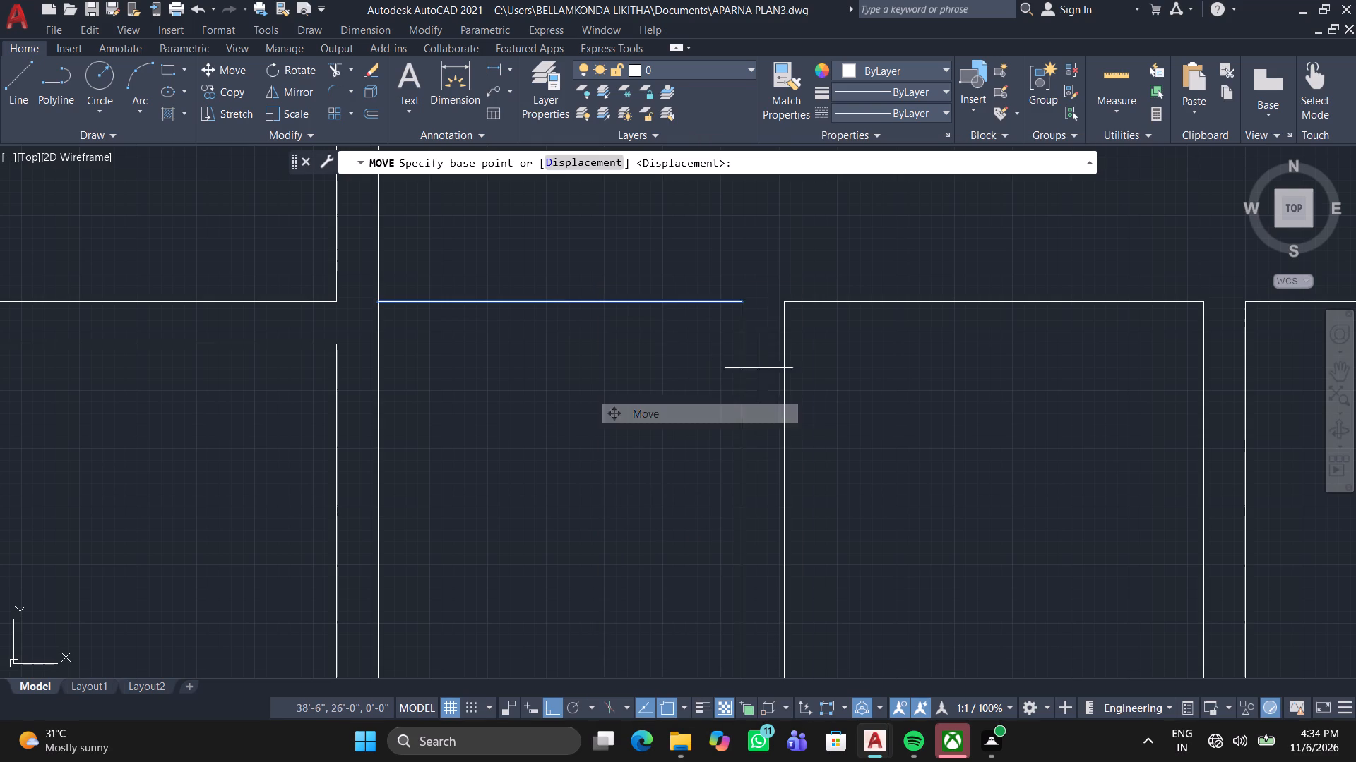
click(744, 301)
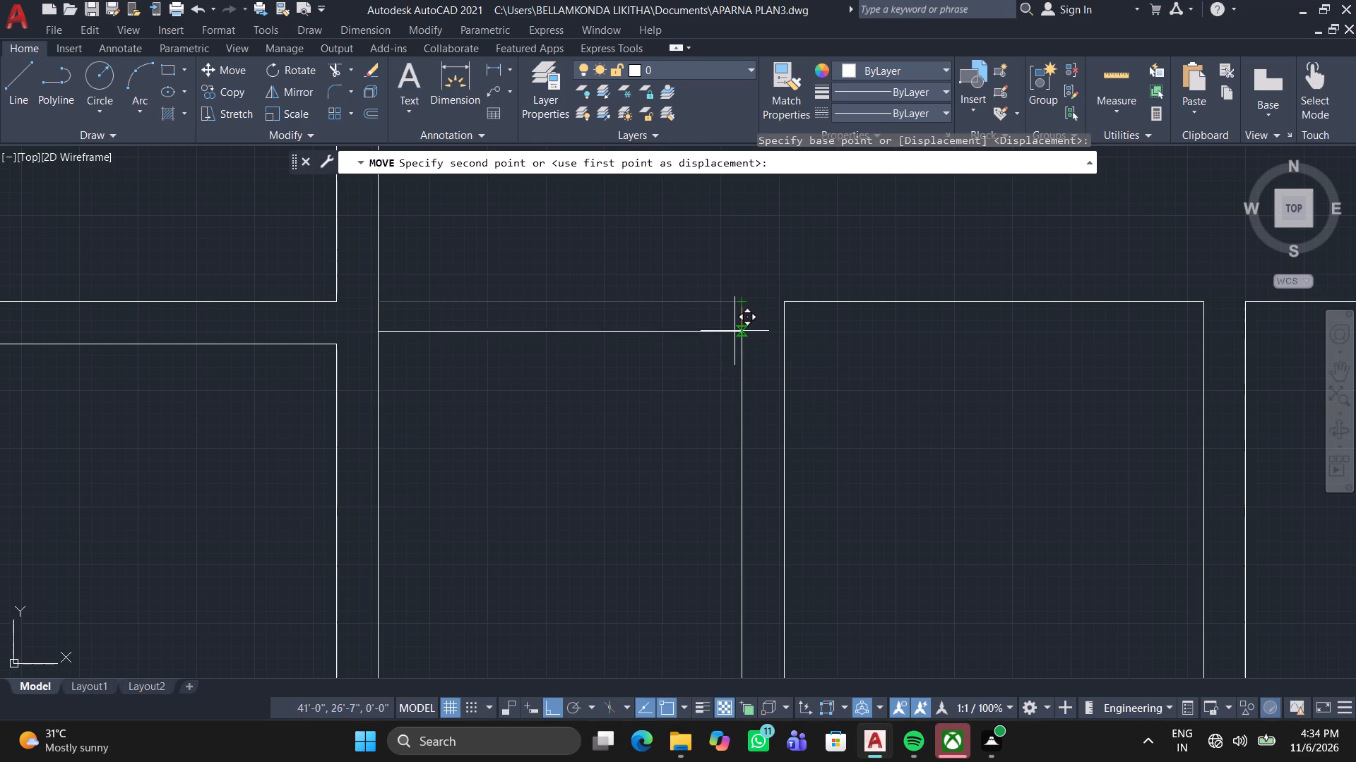
click(741, 329)
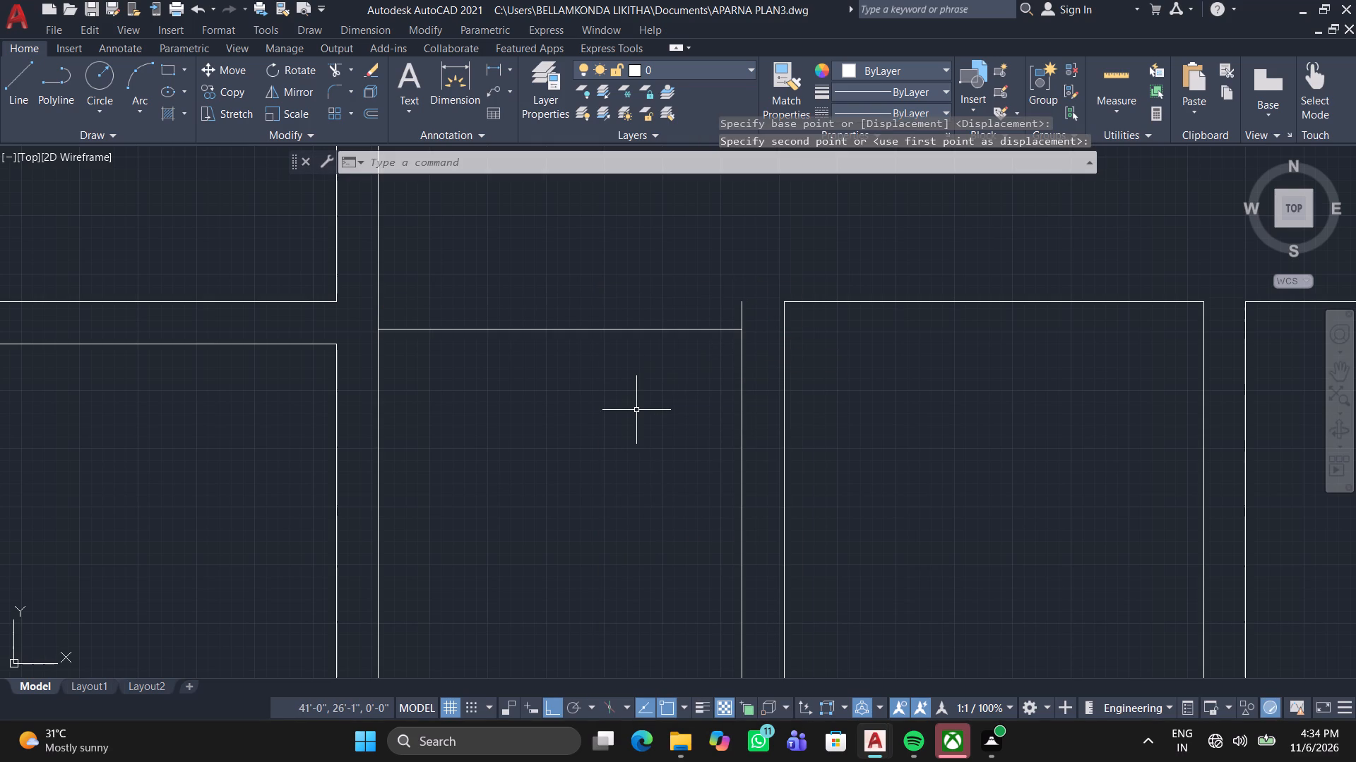
Start a line at the first room's upper corner beside the first wall strip and draw it 9" straight up.
middle_drag(636, 410, 605, 394)
middle_click(605, 394)
scroll(636, 368, down, 1)
middle_drag(634, 376, 578, 444)
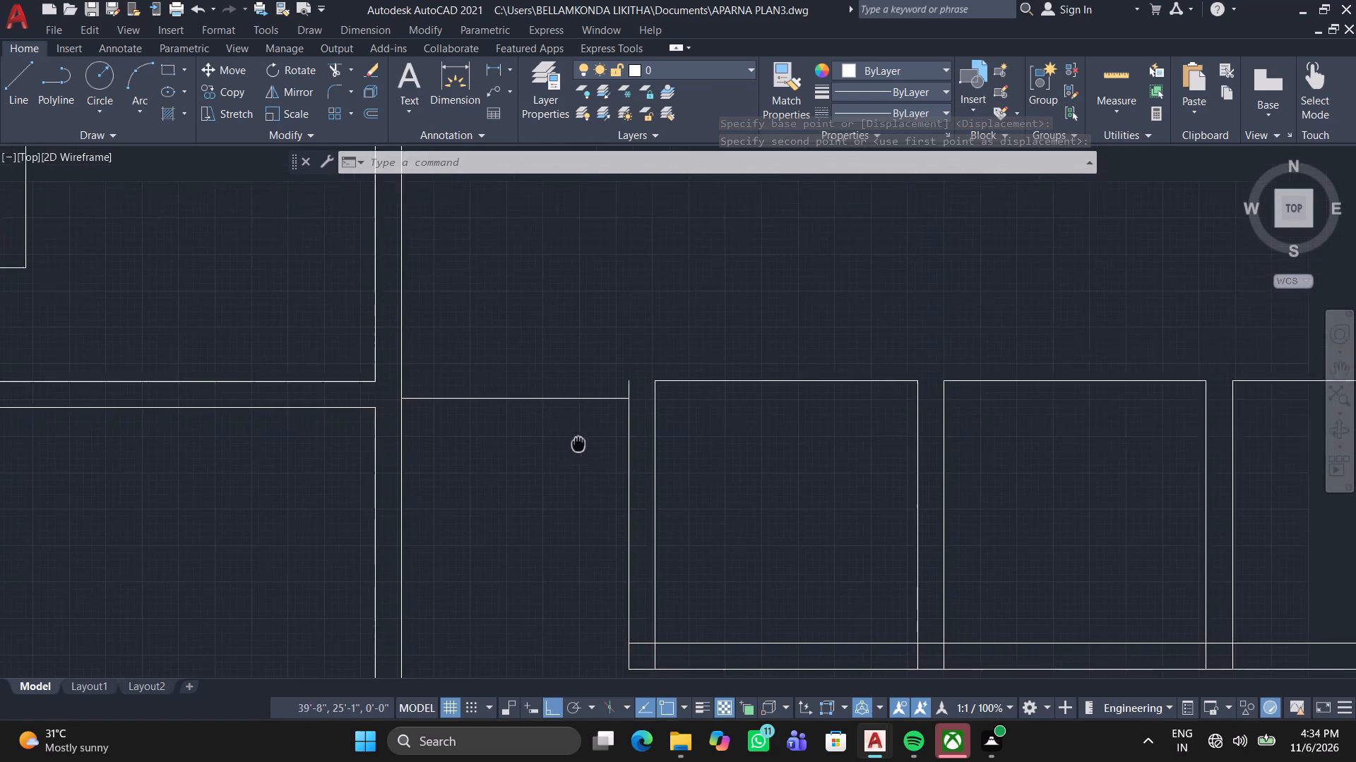
middle_drag(578, 444, 554, 454)
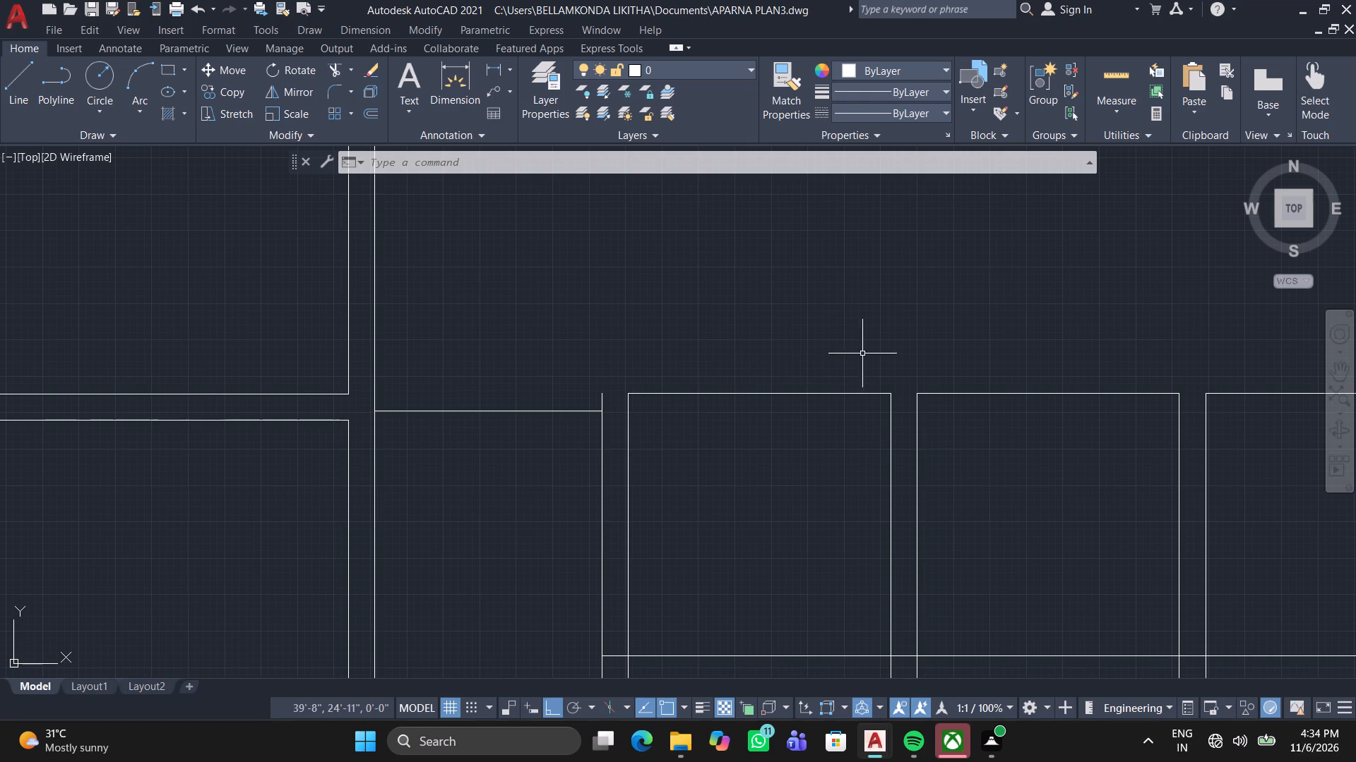
scroll(1138, 358, down, 1)
middle_drag(1136, 368, 672, 425)
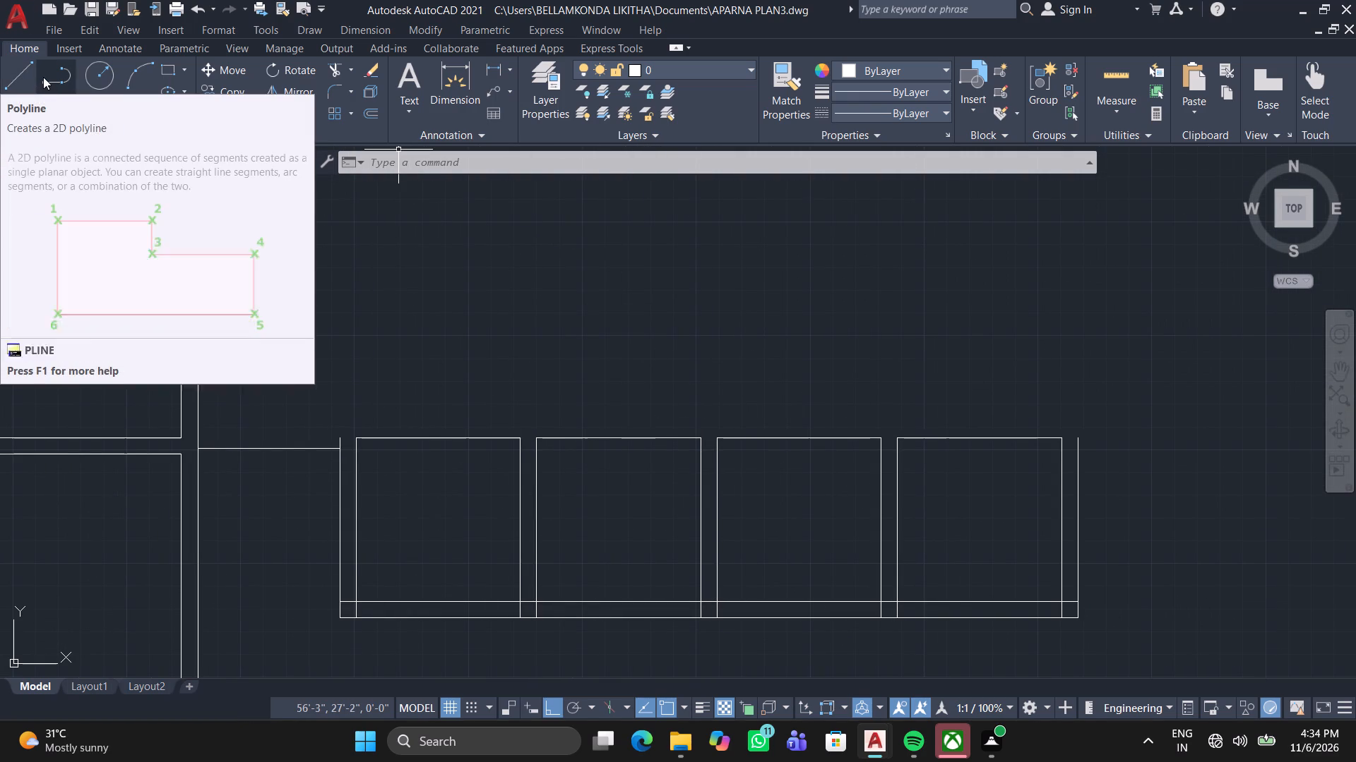
click(25, 84)
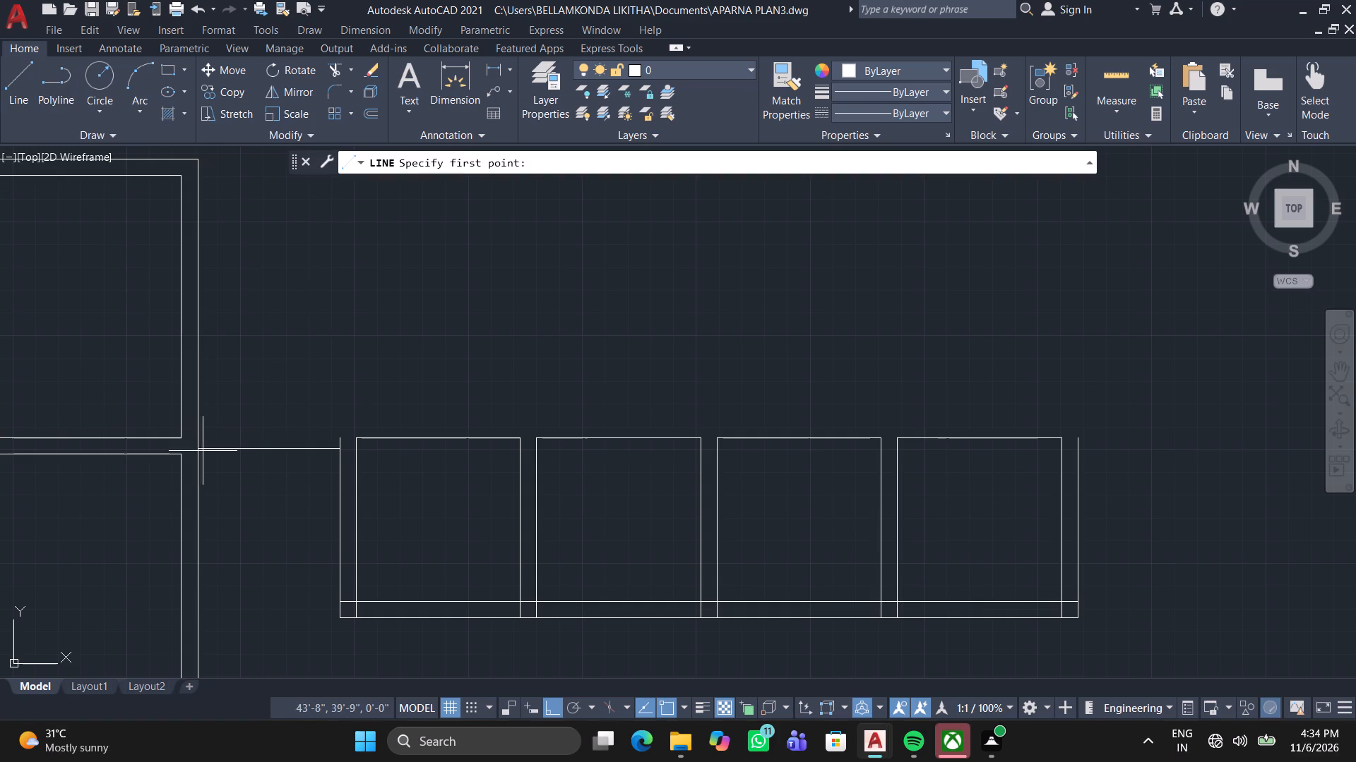
scroll(307, 407, up, 3)
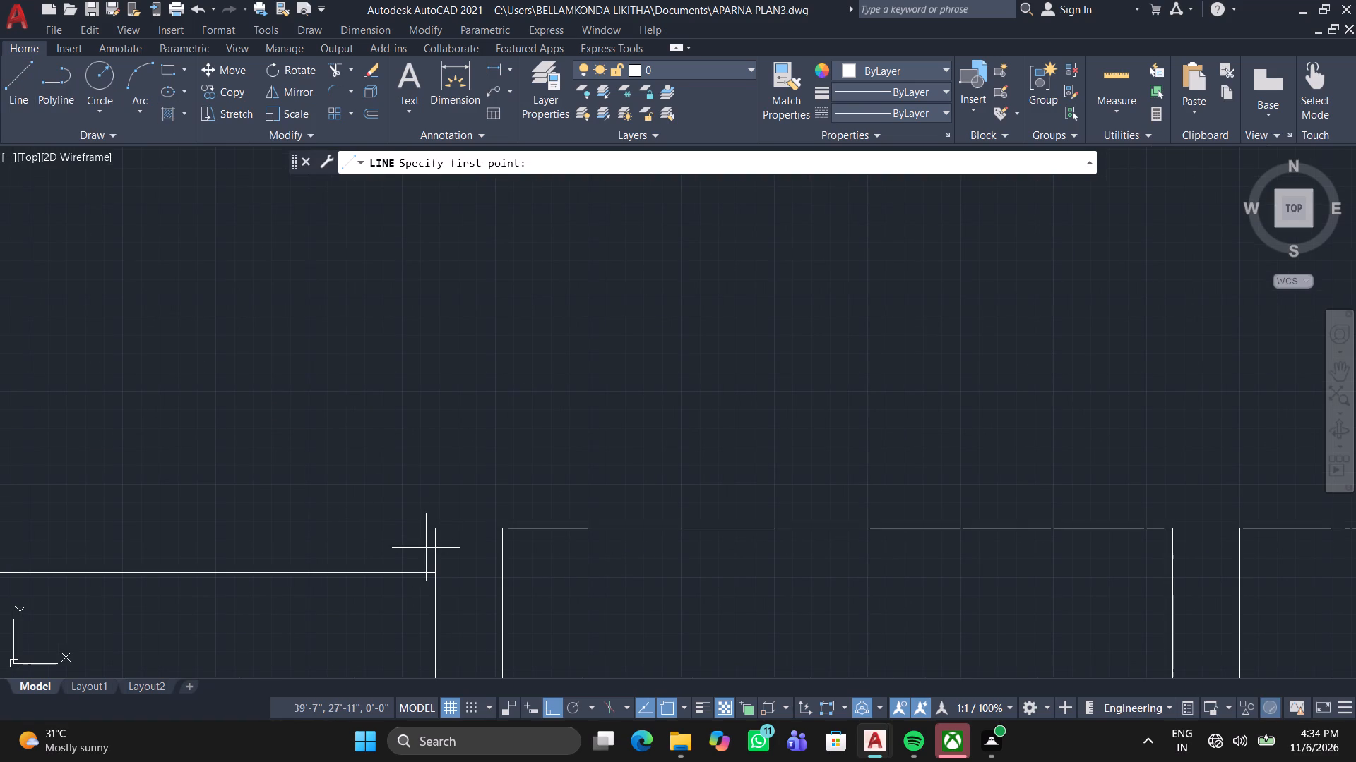
click(504, 528)
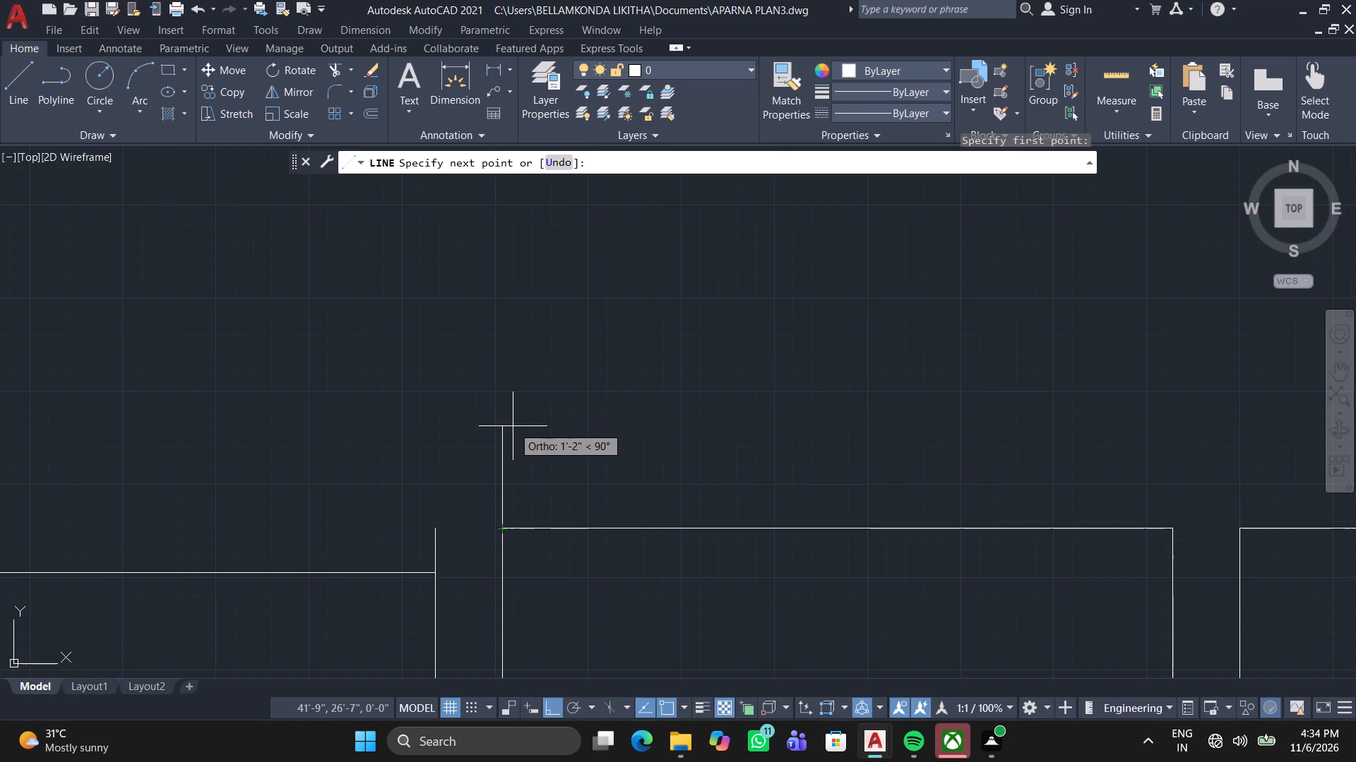
key(9)
key(Return)
Continue the line horizontally above all four rooms to align with the last strip's outer face, ending down at that face's upper endpoint.
scroll(1016, 557, down, 1)
middle_drag(1016, 557, 559, 380)
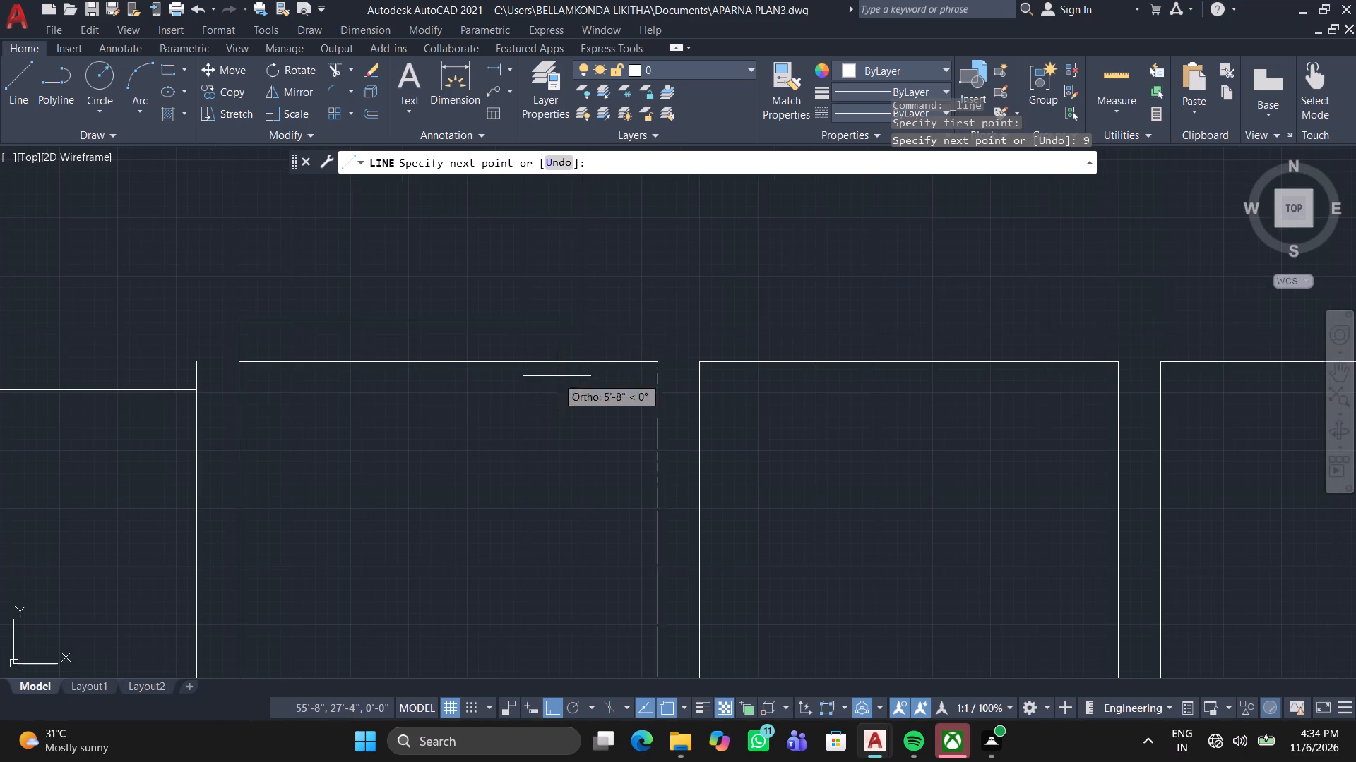
middle_drag(1130, 302, 614, 358)
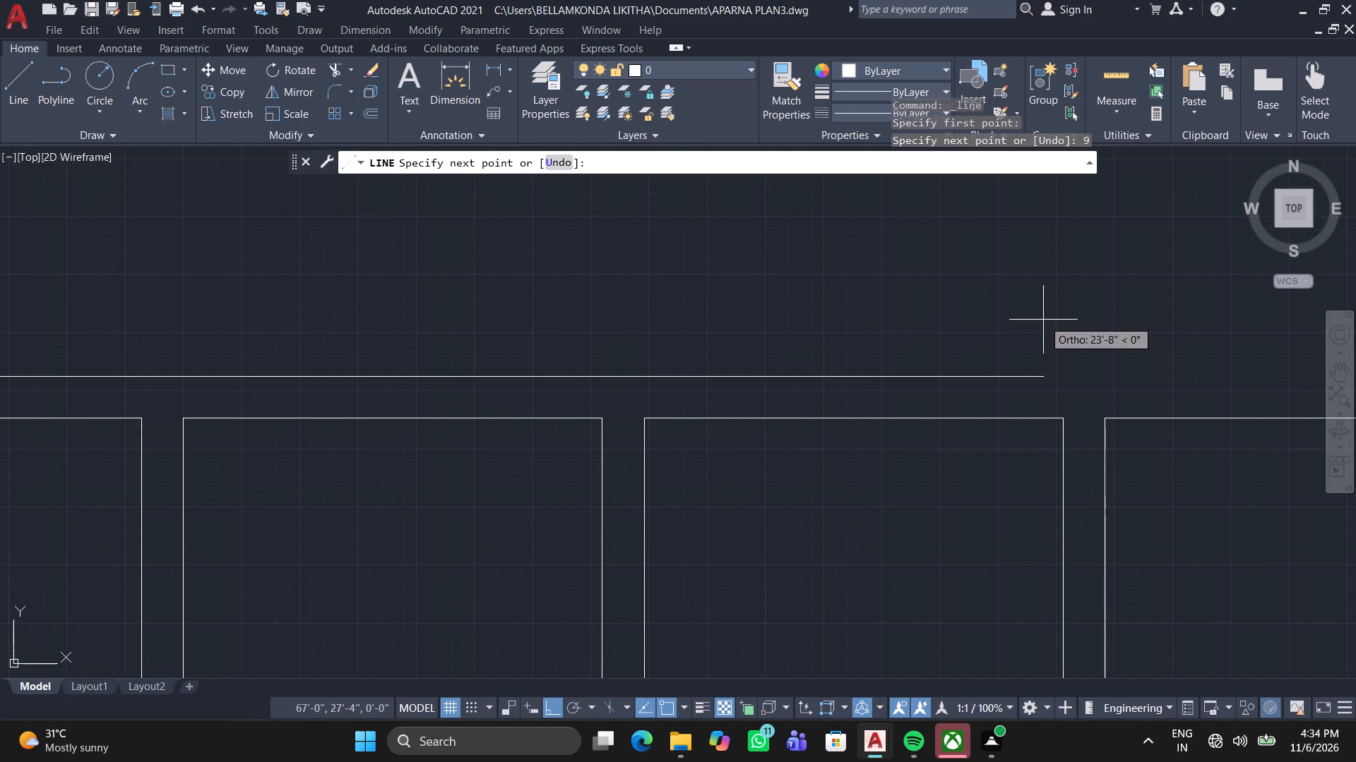
middle_drag(1043, 325, 615, 328)
scroll(616, 329, down, 2)
scroll(754, 334, up, 3)
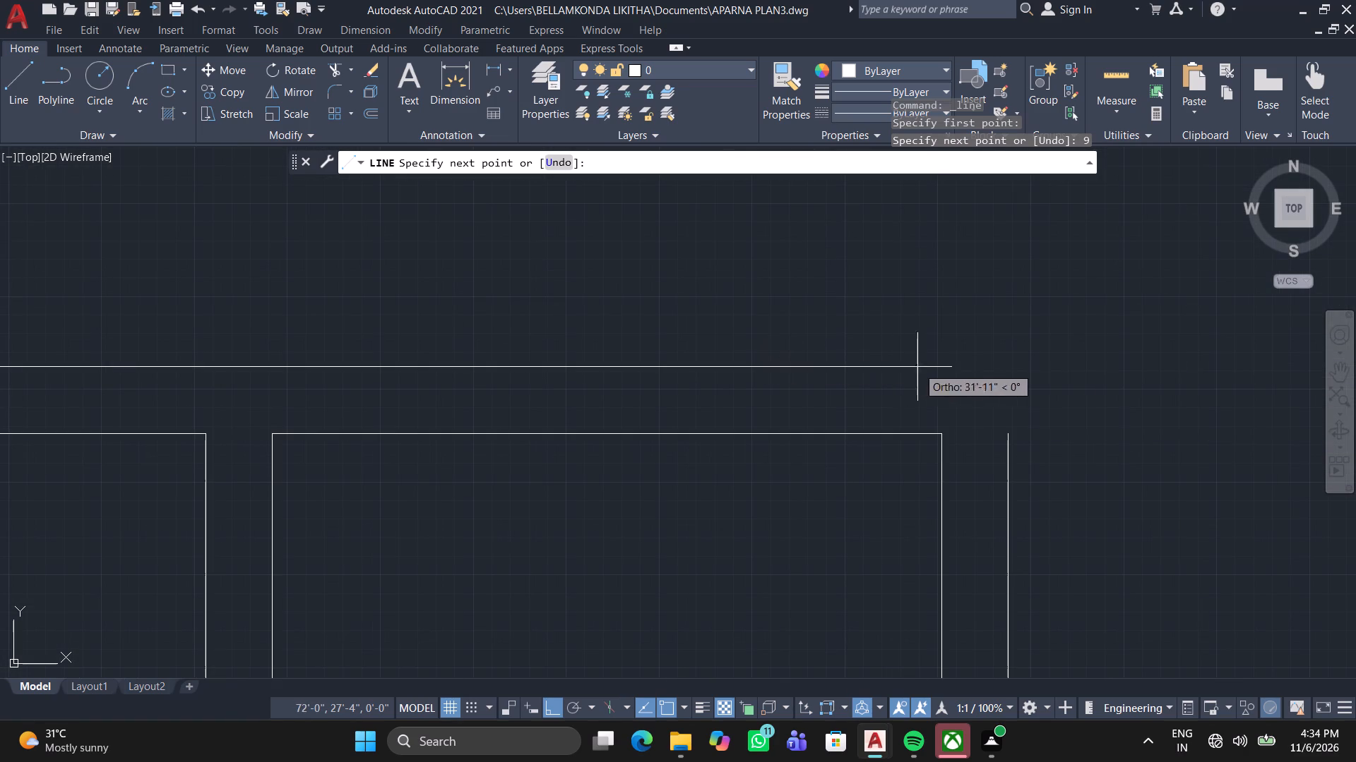
scroll(987, 404, up, 2)
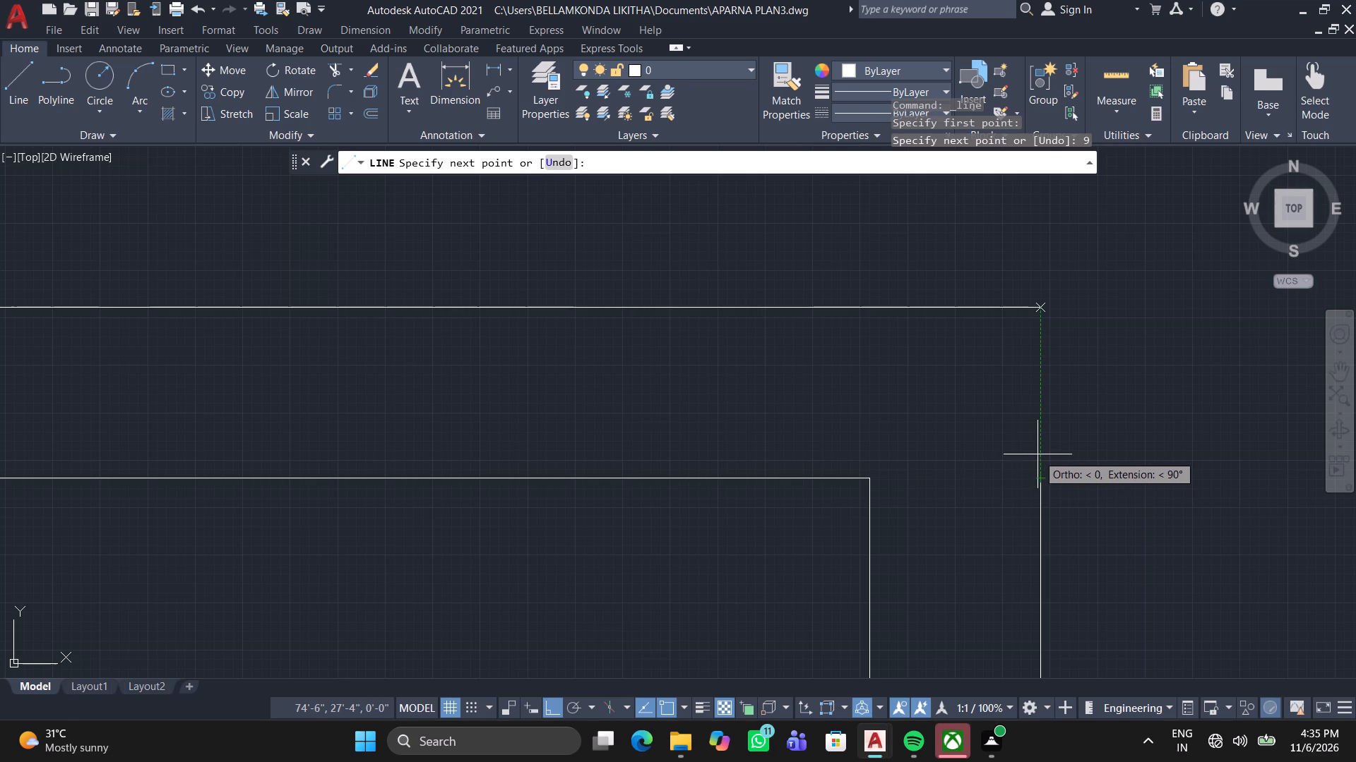
click(1040, 452)
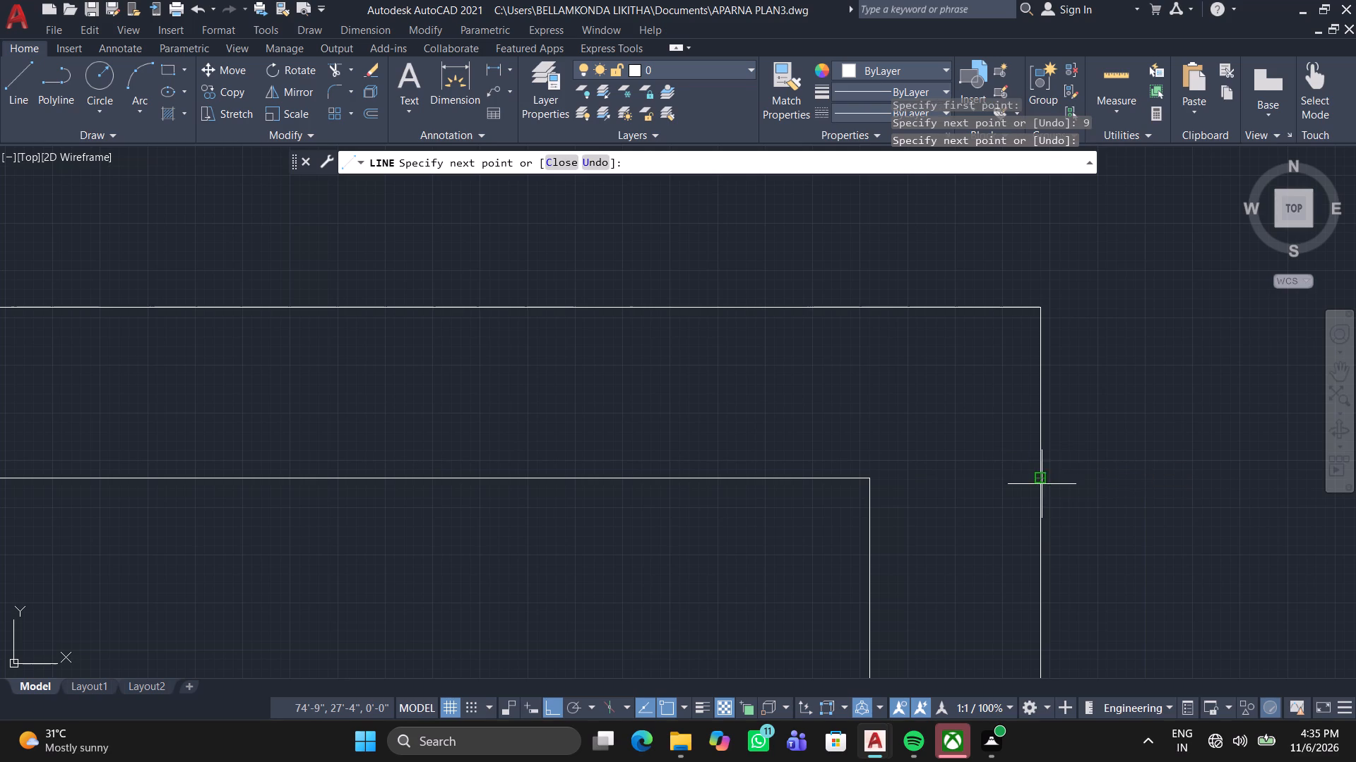
click(1045, 475)
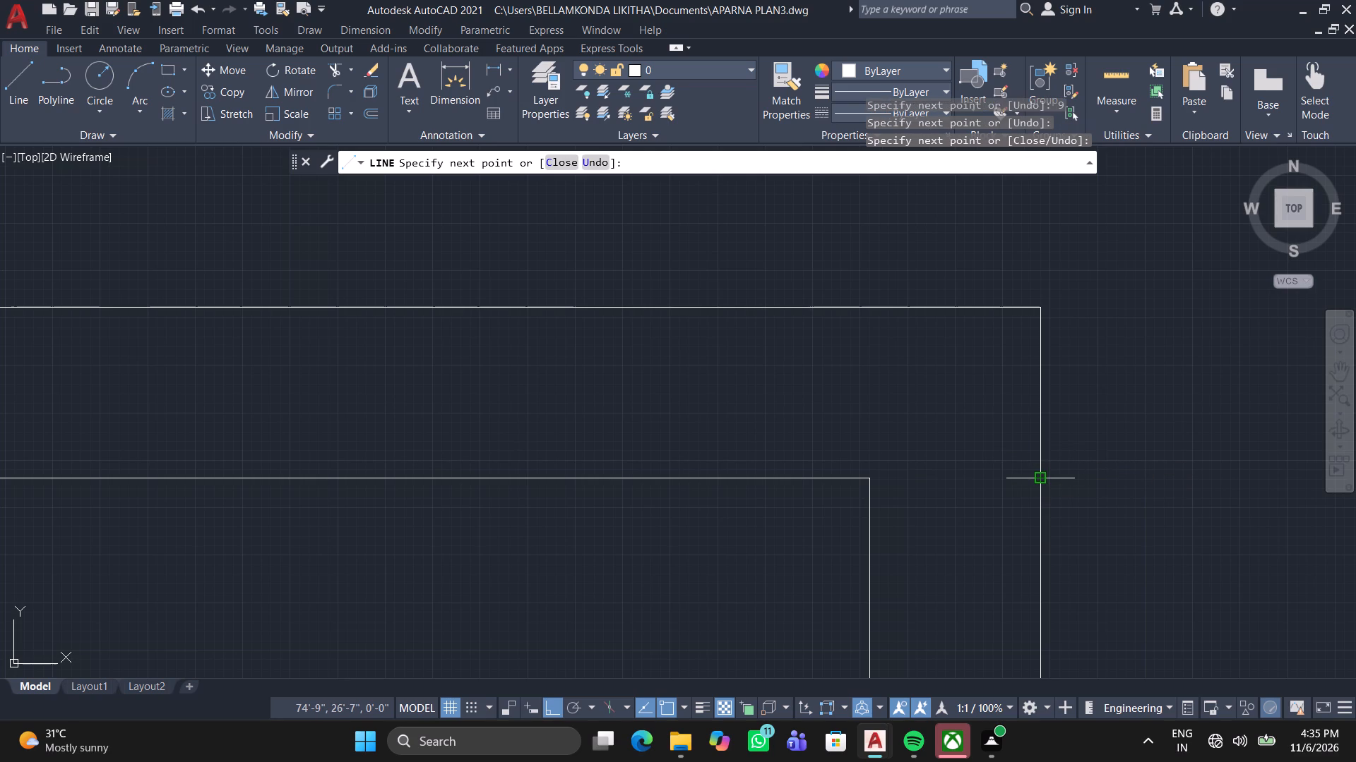
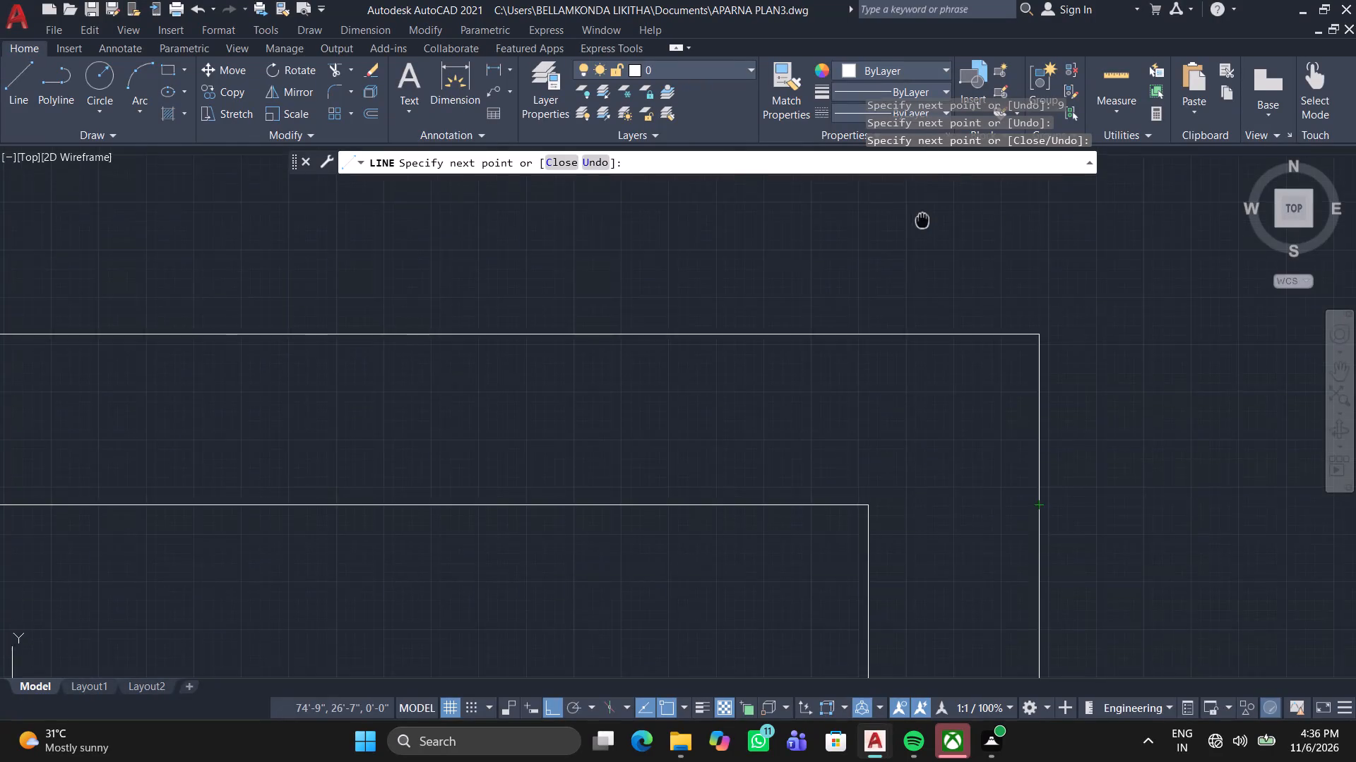
End the line and look over the four-room row from its first wall strip to the last.
scroll(922, 221, down, 1)
scroll(924, 289, down, 3)
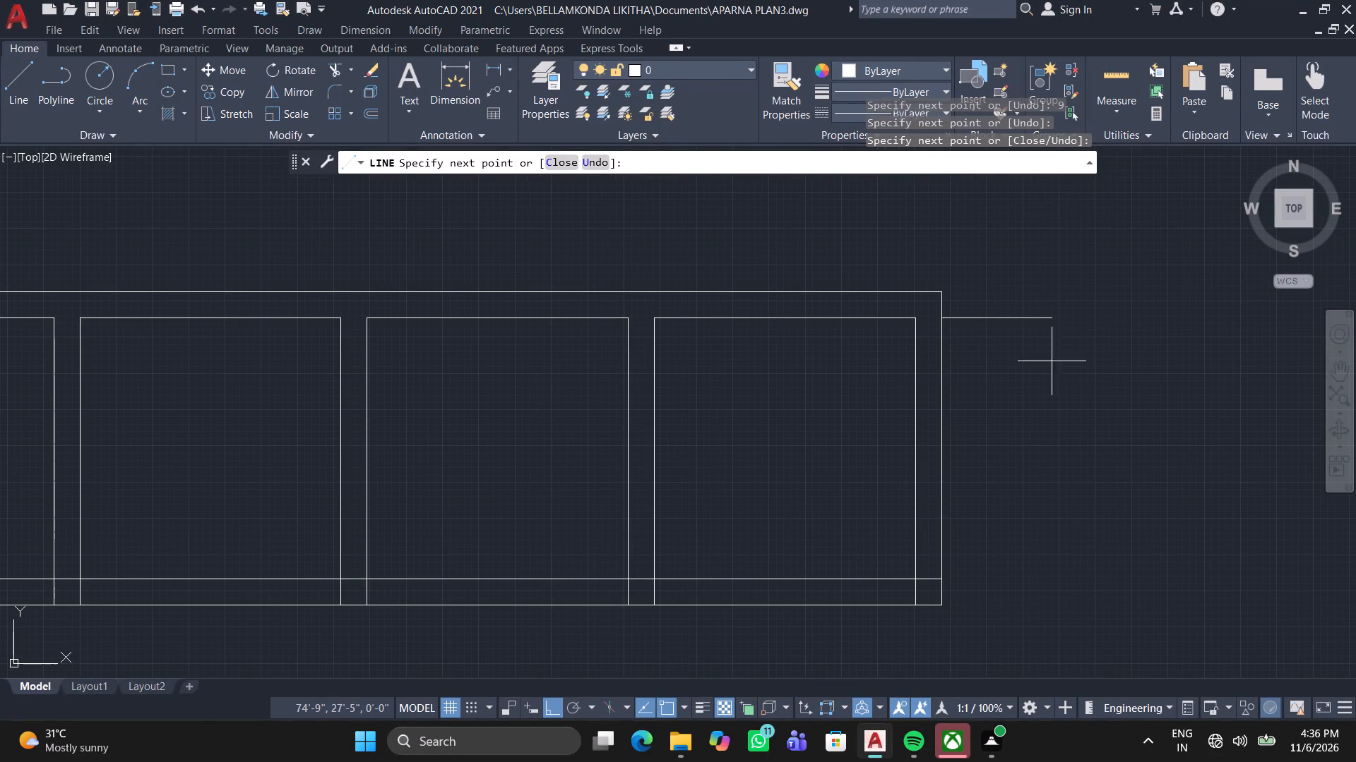
key(Escape)
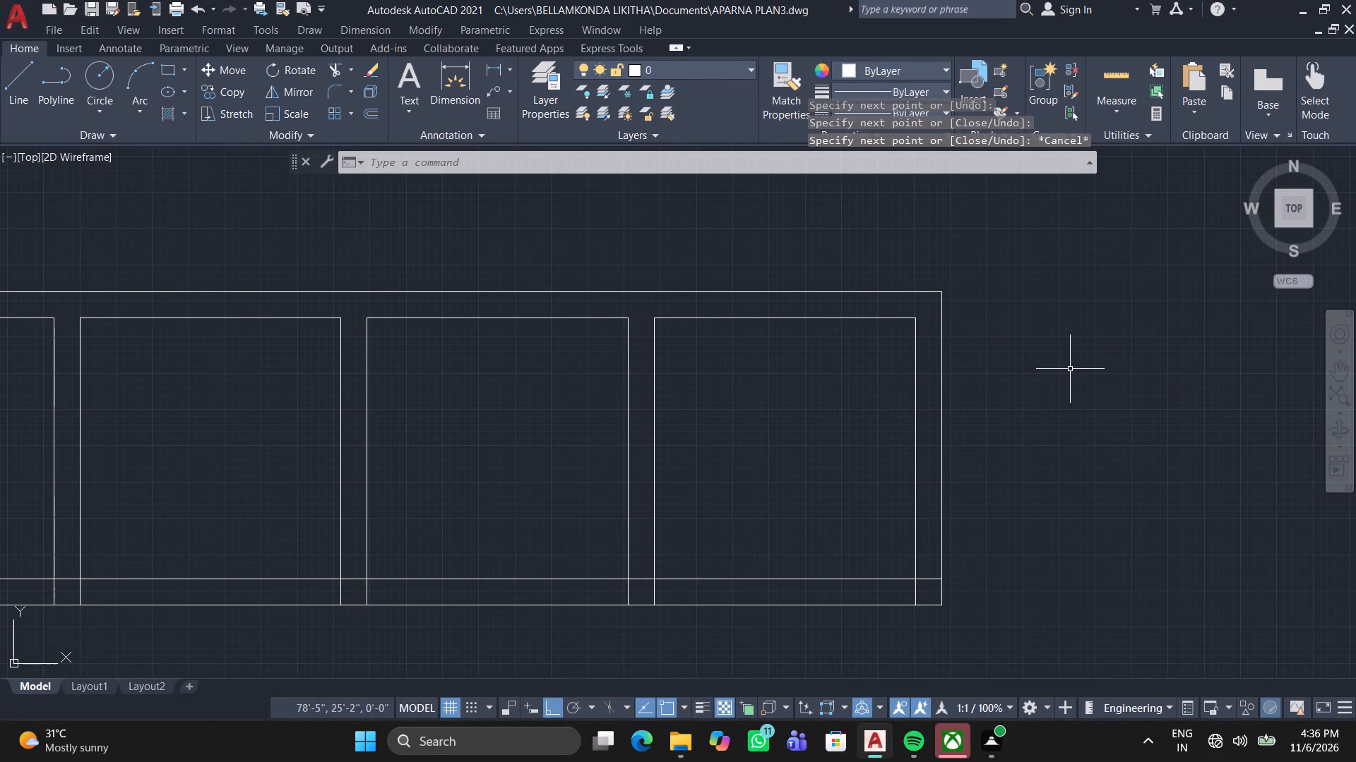
scroll(1034, 365, down, 2)
middle_drag(1007, 382, 1007, 408)
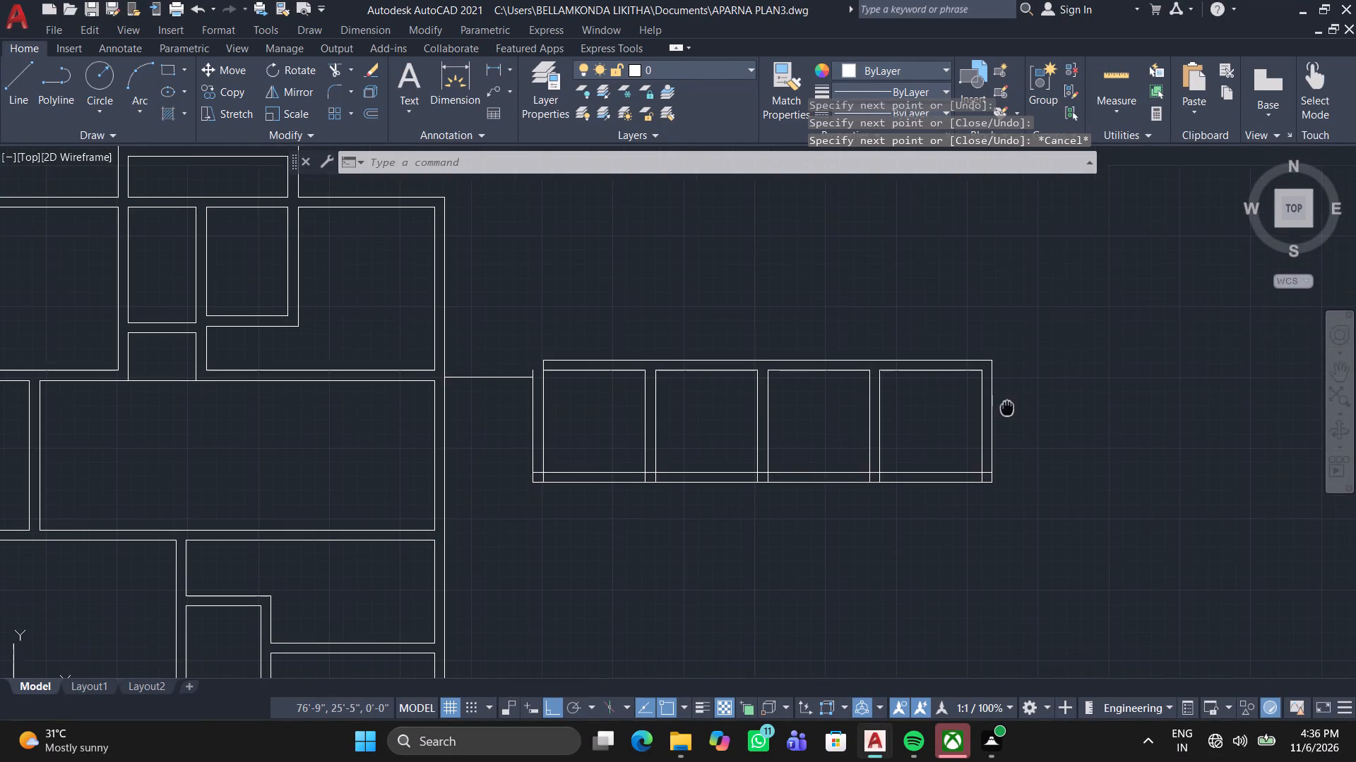
middle_drag(1007, 408, 1011, 406)
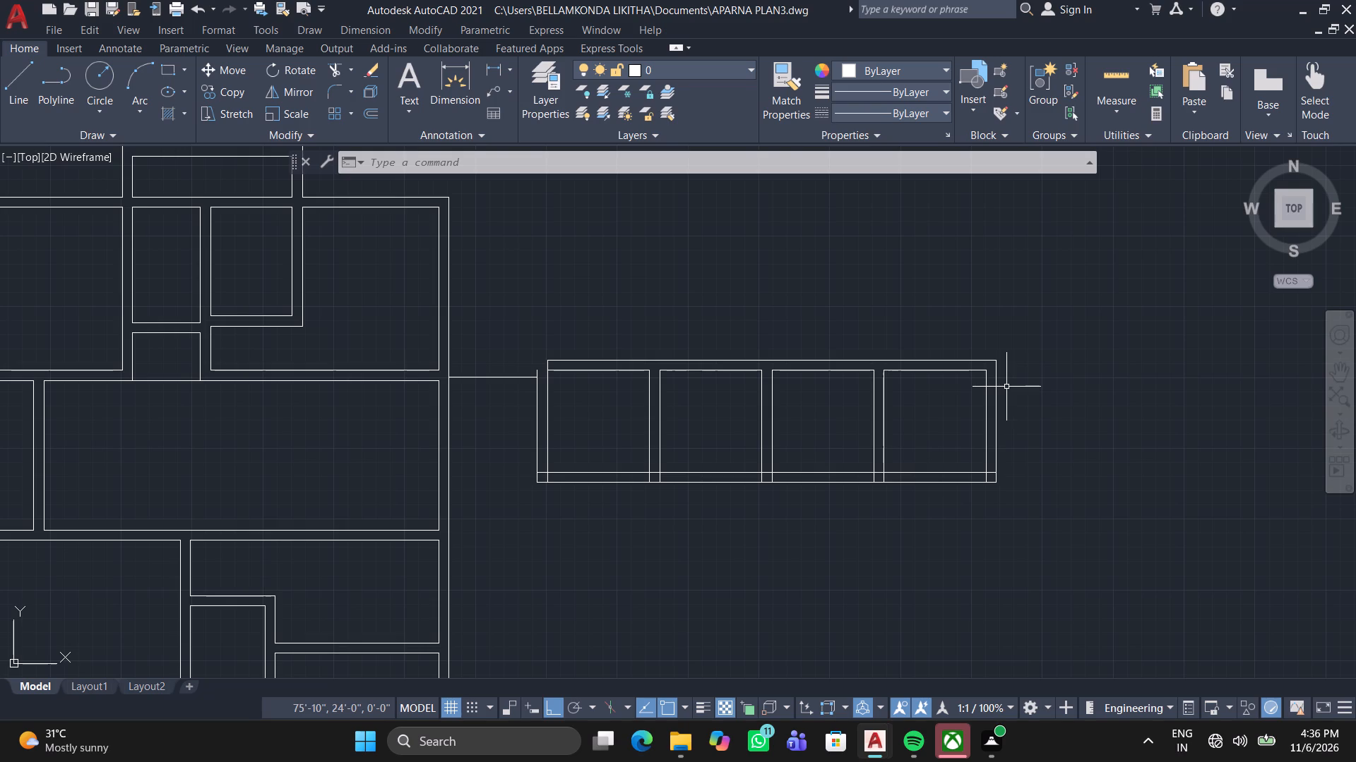
middle_drag(846, 370, 983, 311)
scroll(797, 351, up, 1)
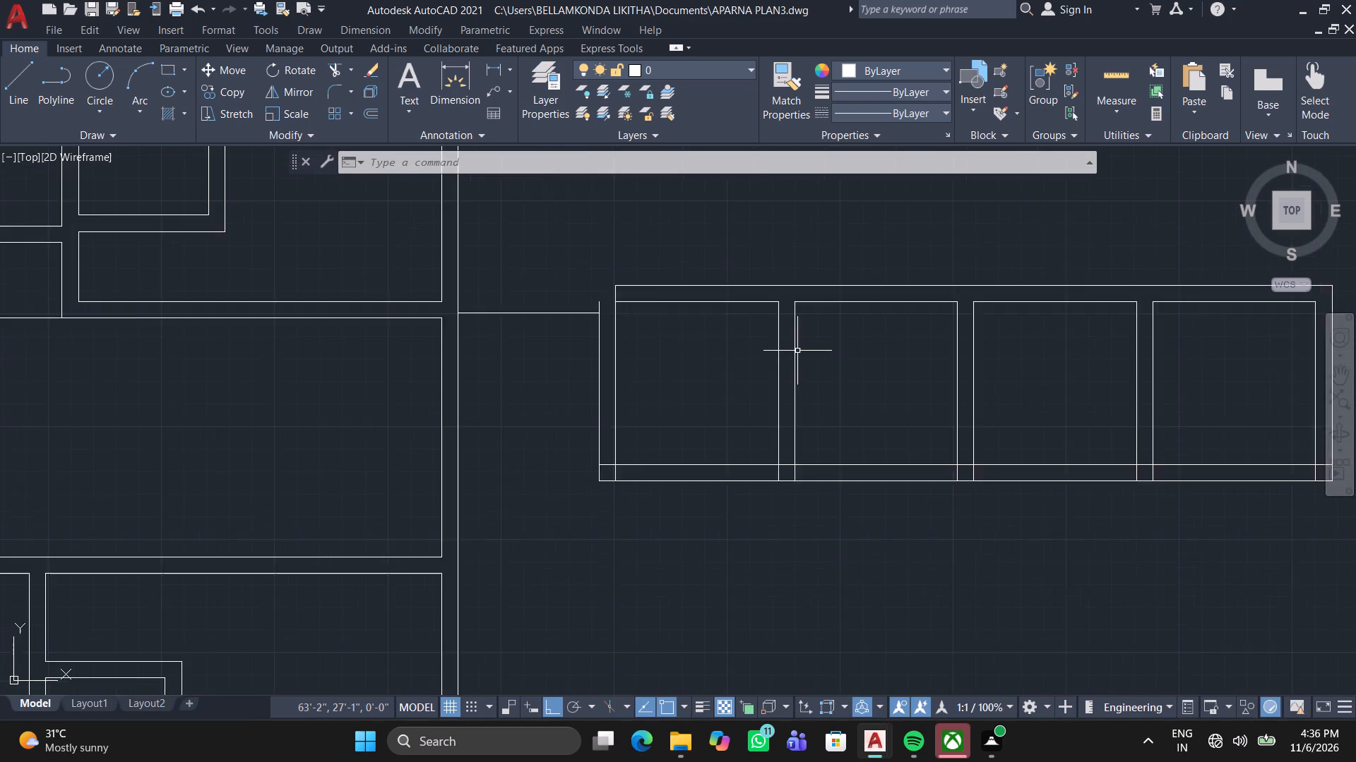
scroll(797, 351, up, 1)
middle_drag(721, 310, 1024, 337)
middle_click(1021, 339)
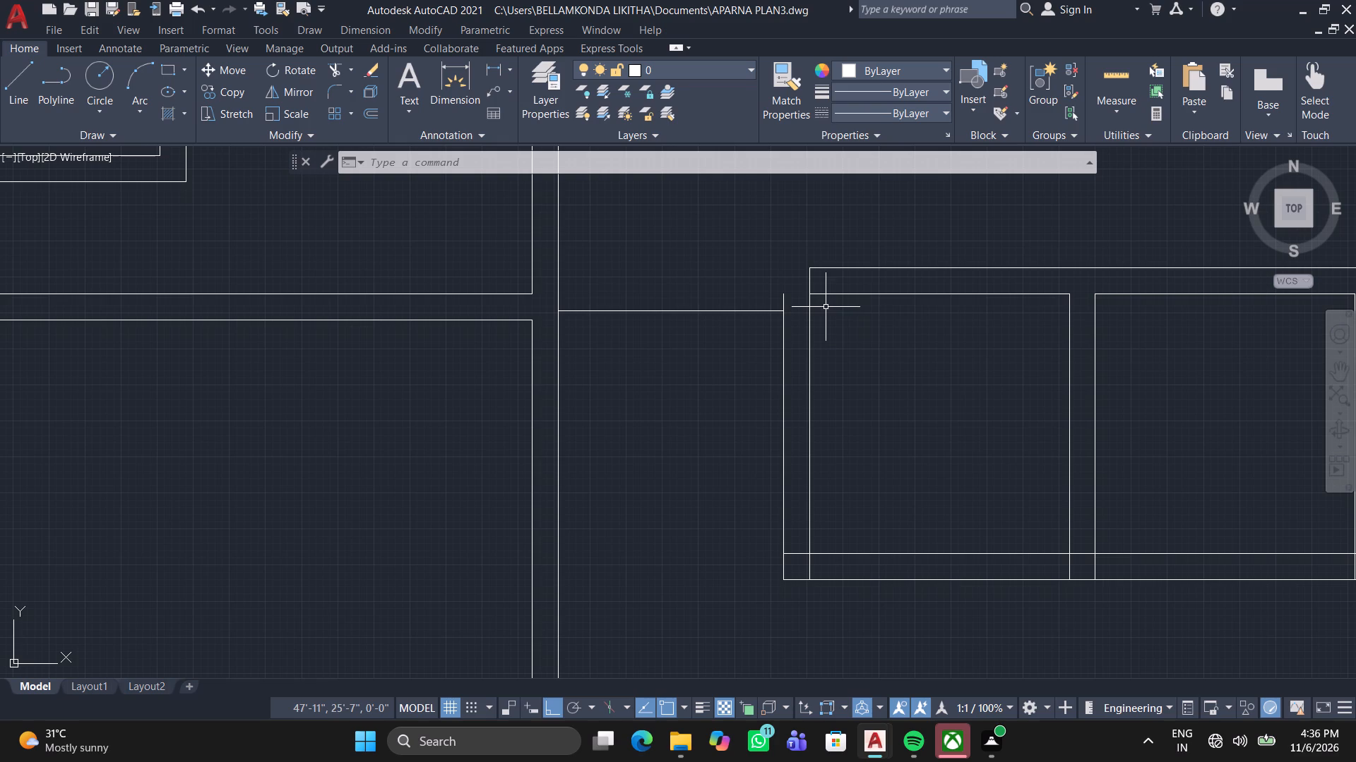
middle_drag(1051, 274, 742, 277)
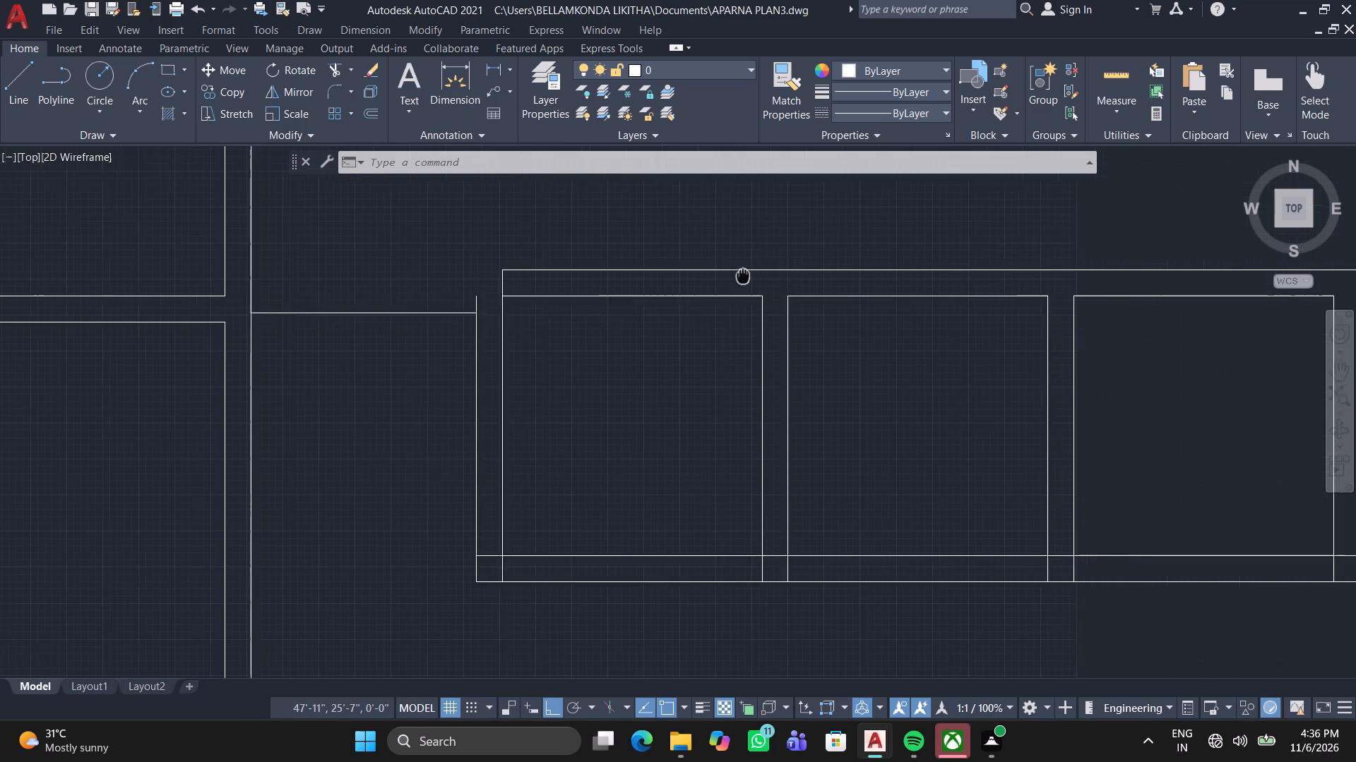
middle_drag(742, 277, 702, 274)
middle_click(702, 274)
middle_drag(1325, 331, 766, 416)
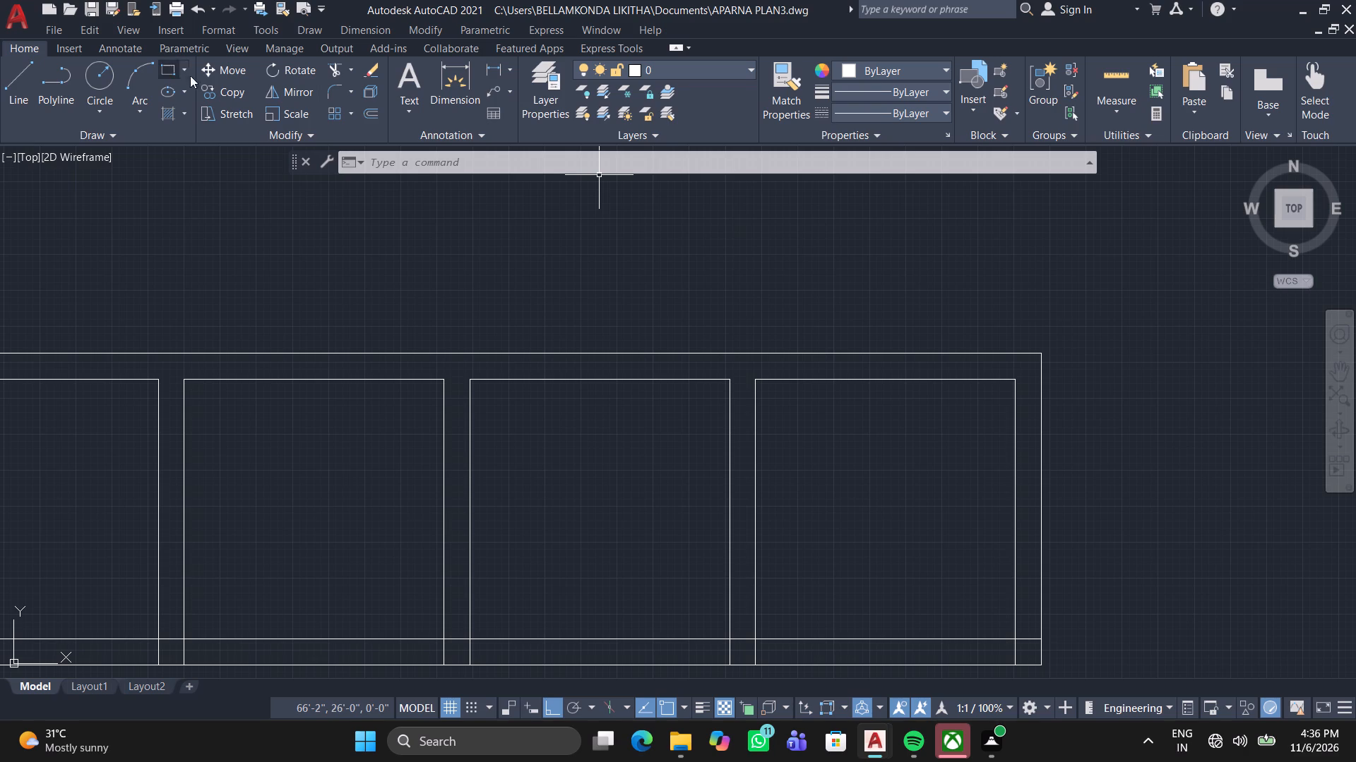
Offset the outer line of the four-room row's top wall 2' upward.
click(370, 109)
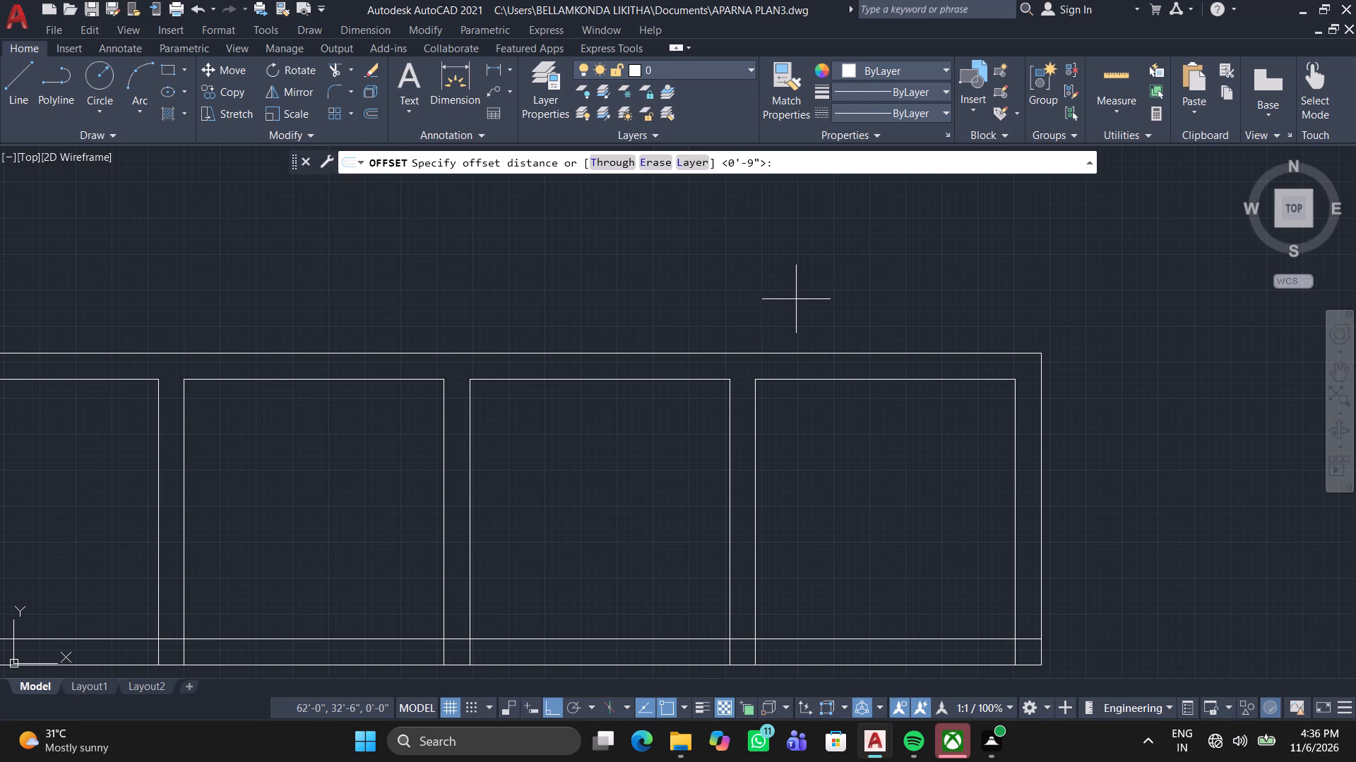
key(2)
key(apostrophe)
key(Return)
click(912, 353)
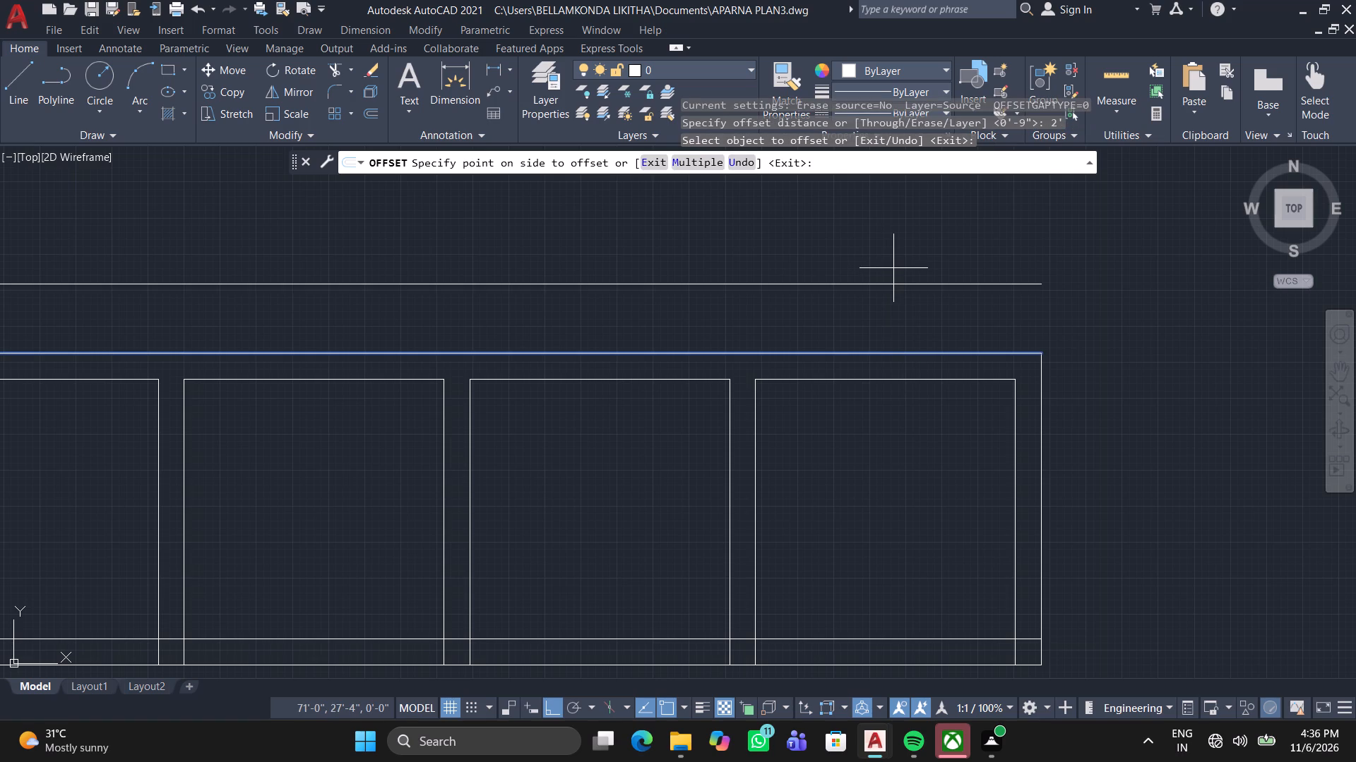
drag(896, 272, 900, 280)
middle_click(842, 325)
middle_click(849, 325)
scroll(855, 318, down, 1)
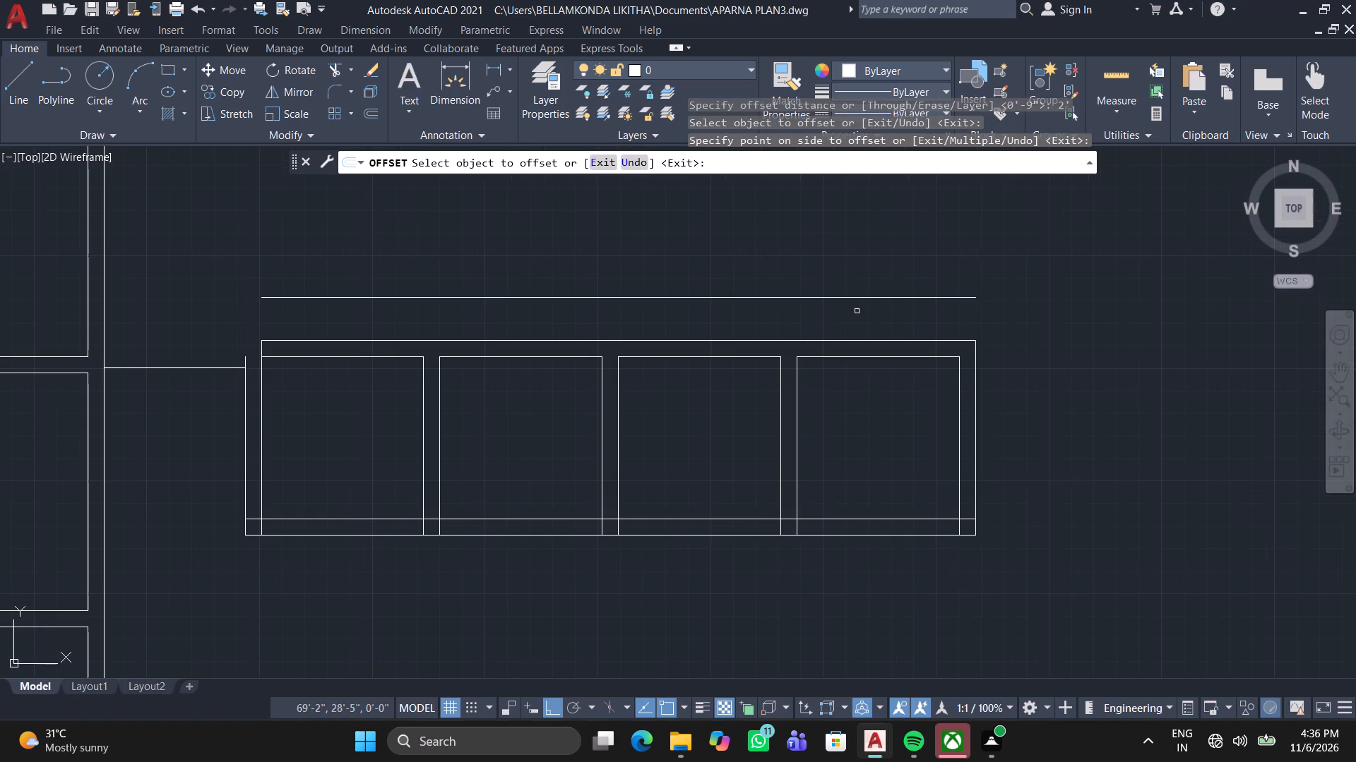
key(space)
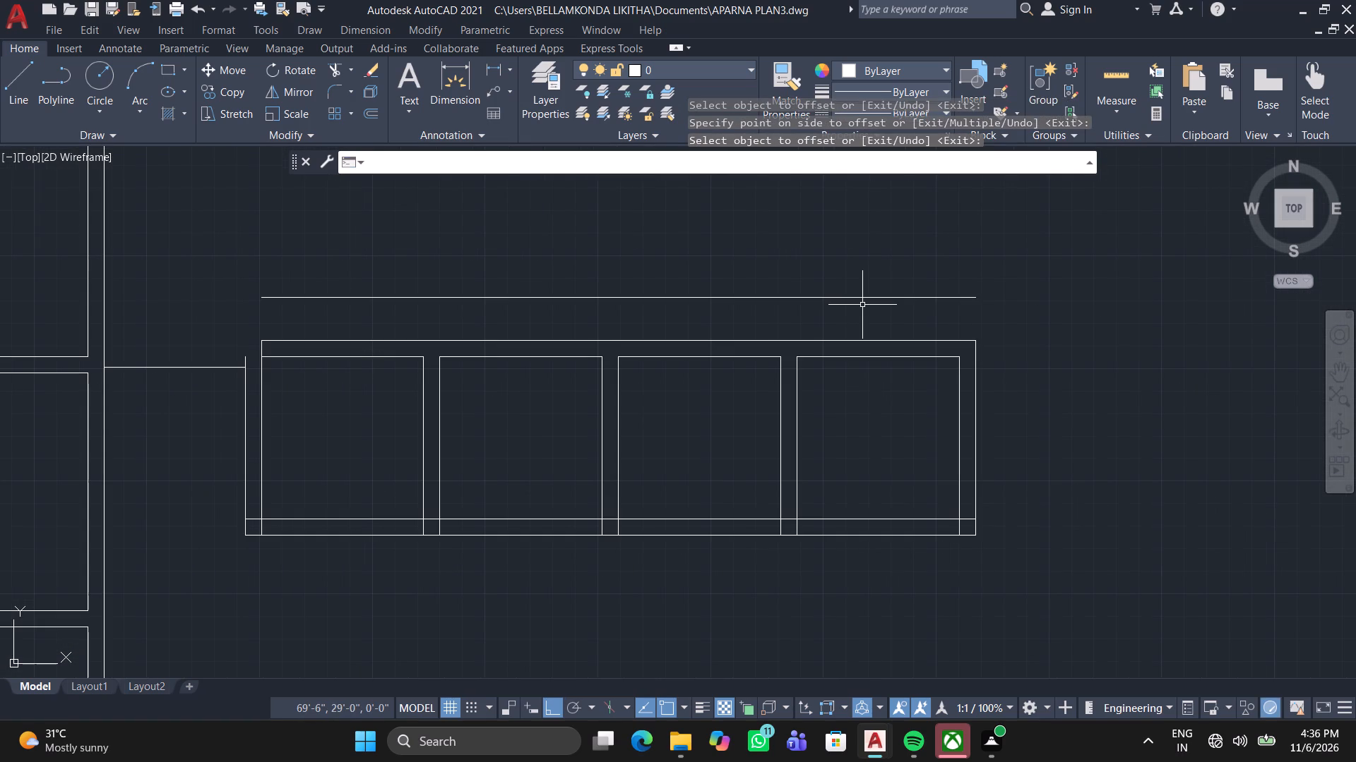
Offset the new line above the four-room row another 4.5" upward to form a thin wall.
middle_drag(964, 321, 976, 310)
scroll(954, 361, up, 1)
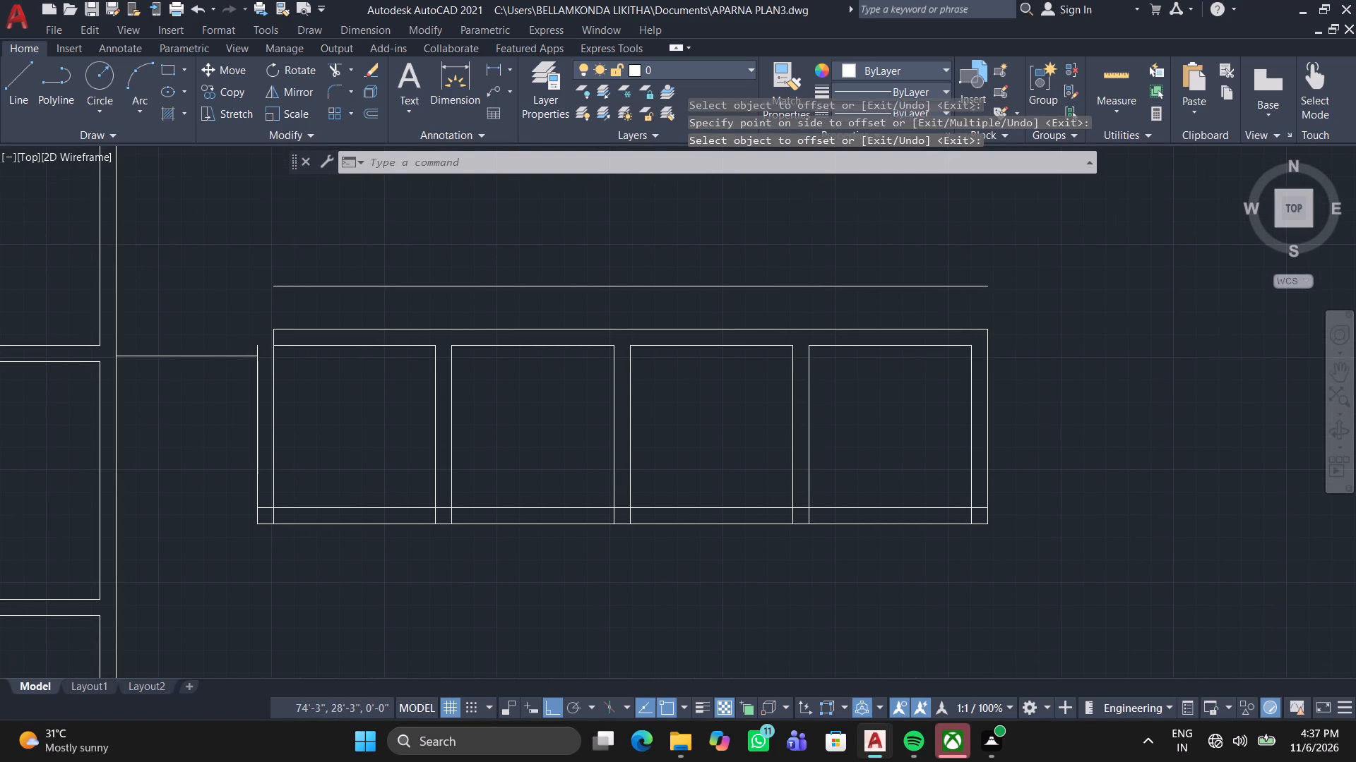
middle_drag(956, 367, 933, 473)
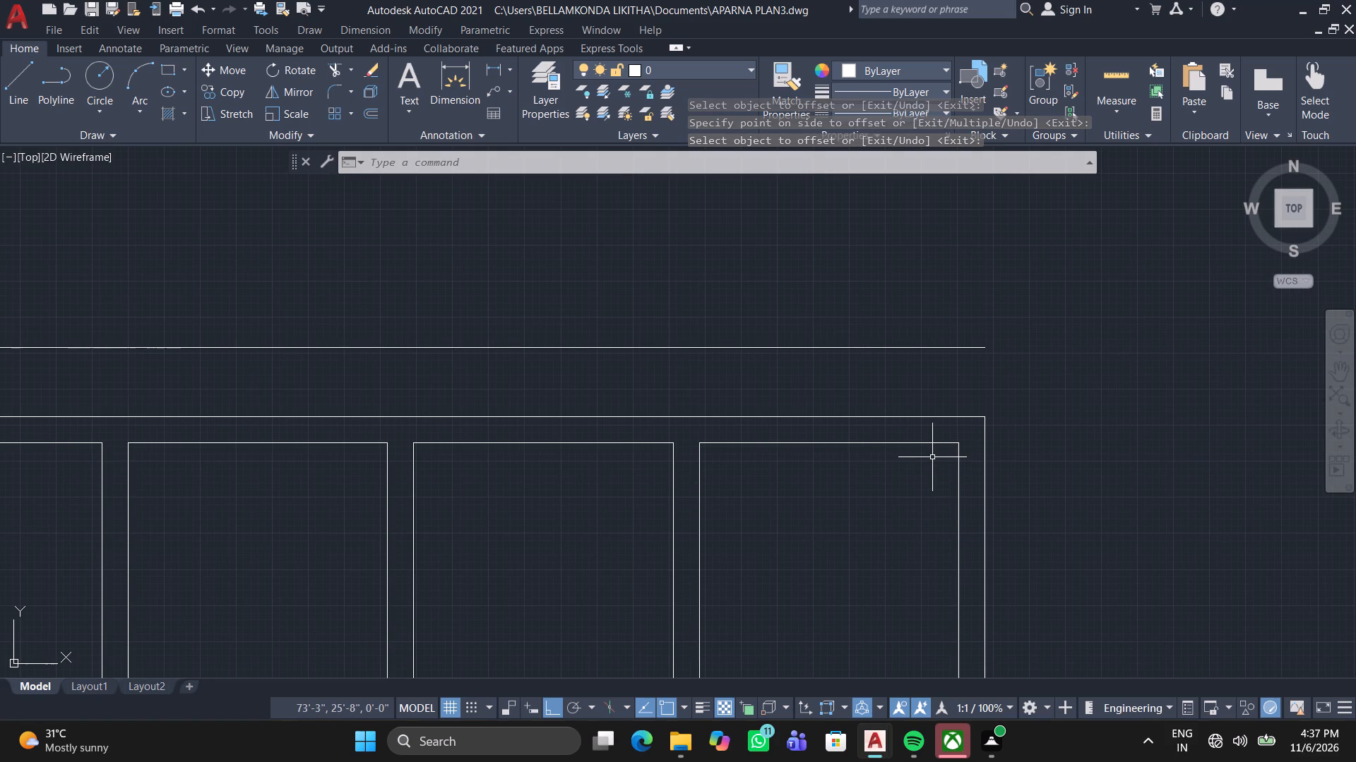
key(space)
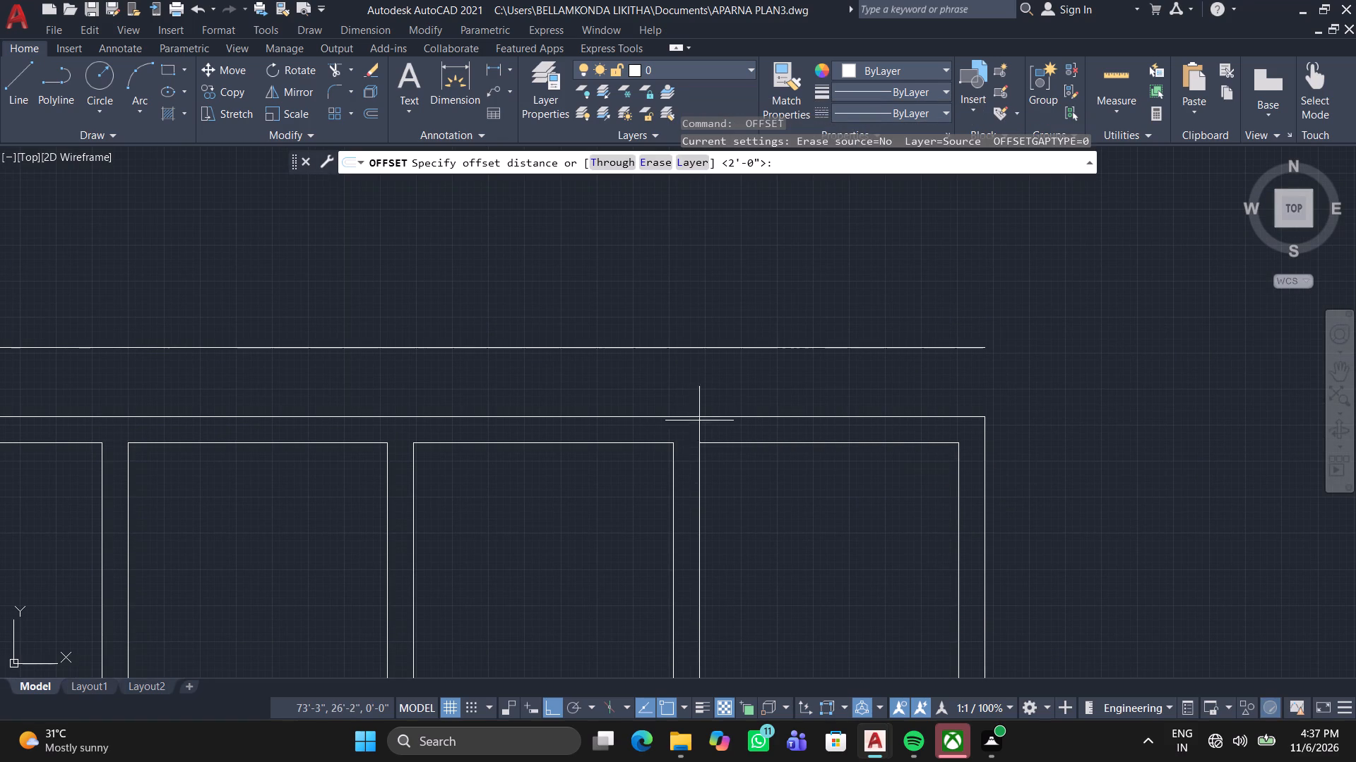
middle_drag(676, 456, 804, 440)
middle_click(804, 440)
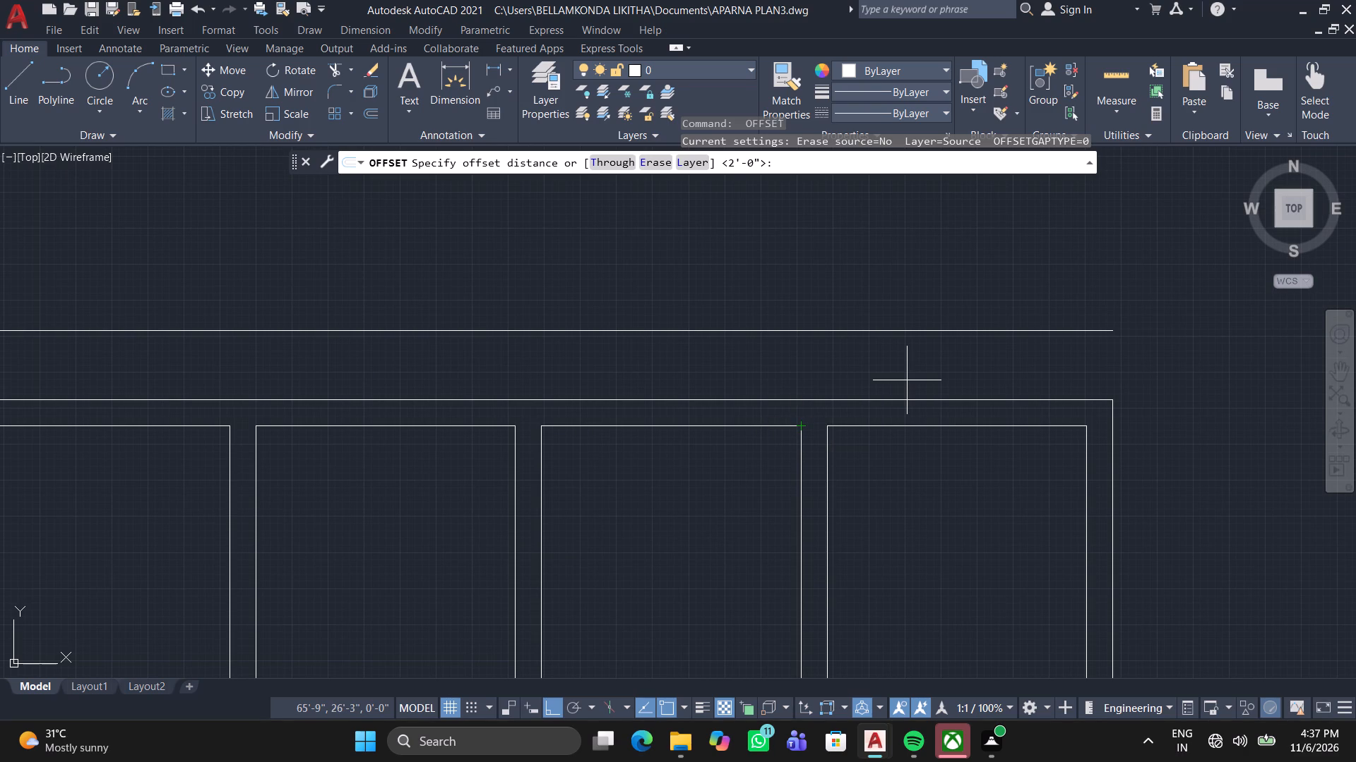
text(4.5)
key(Return)
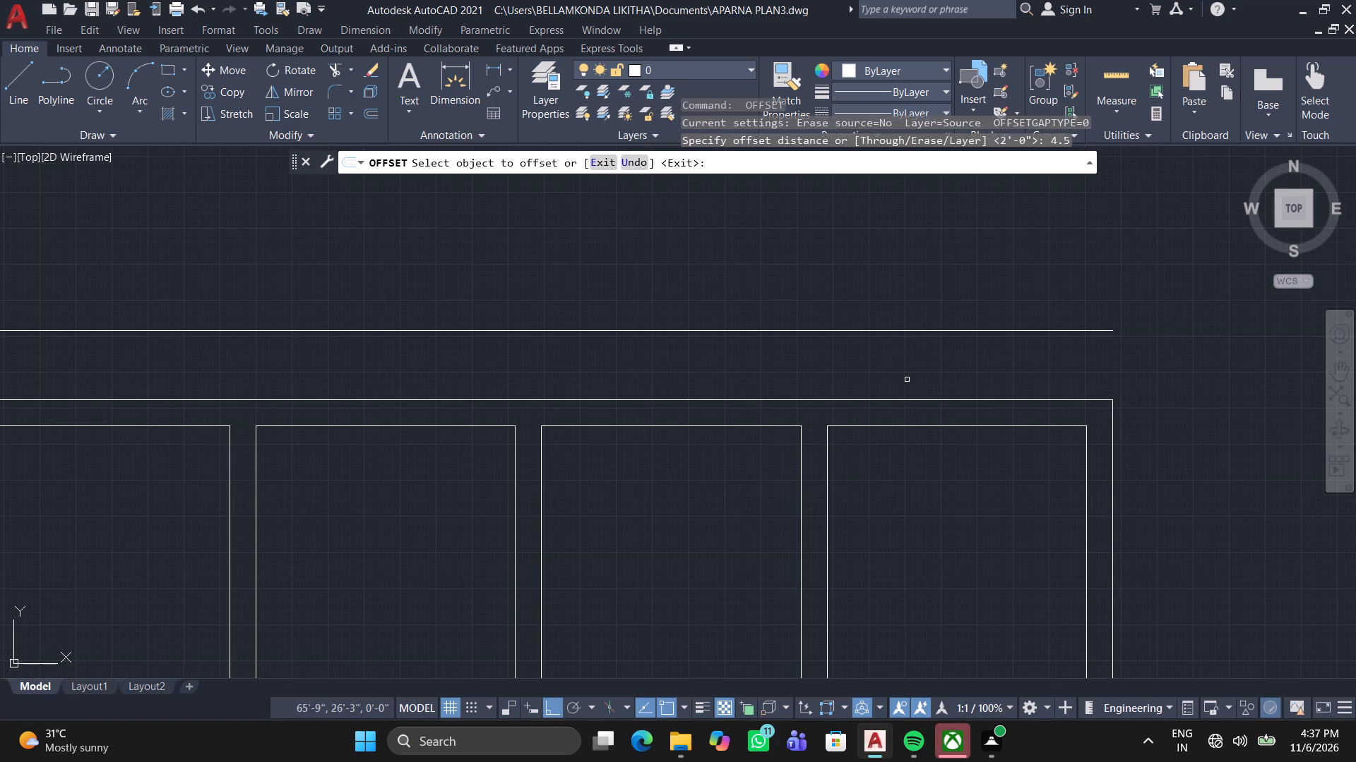
click(960, 329)
click(953, 272)
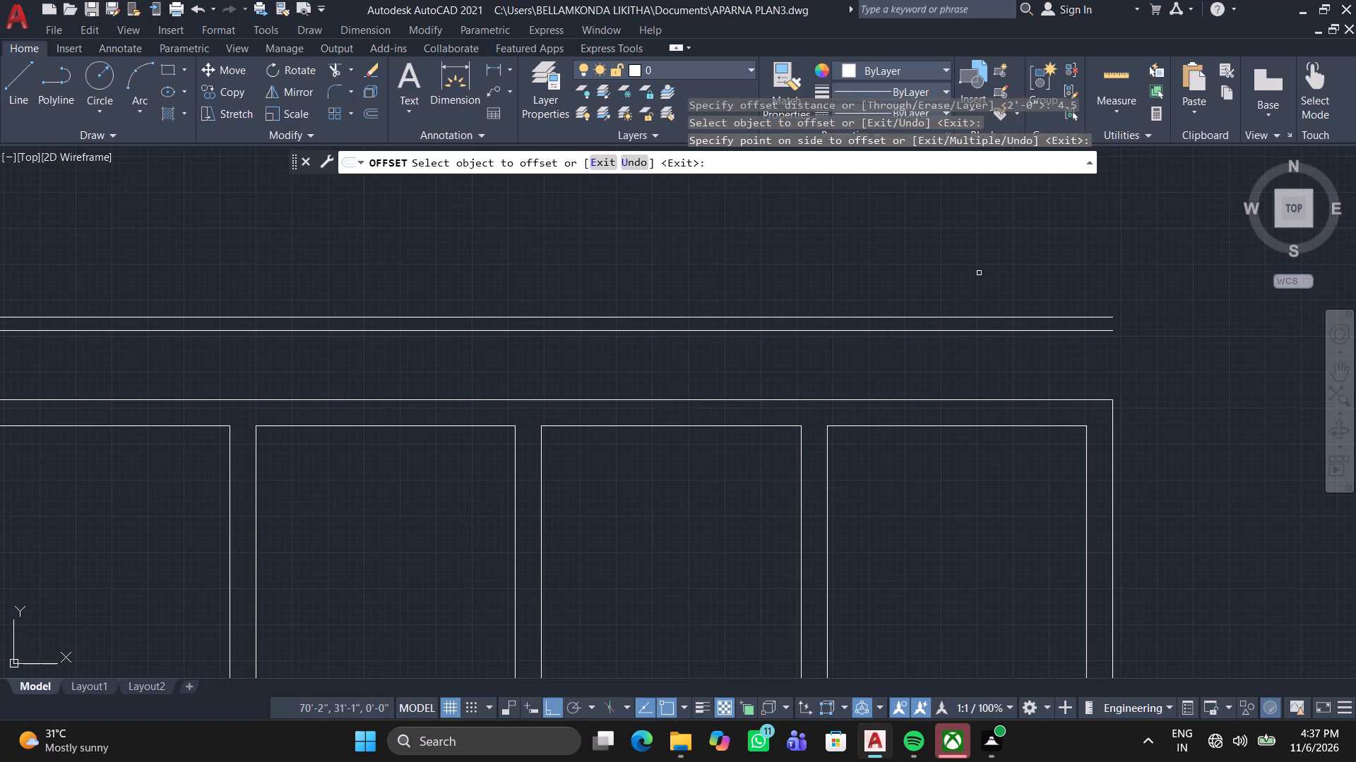
key(space)
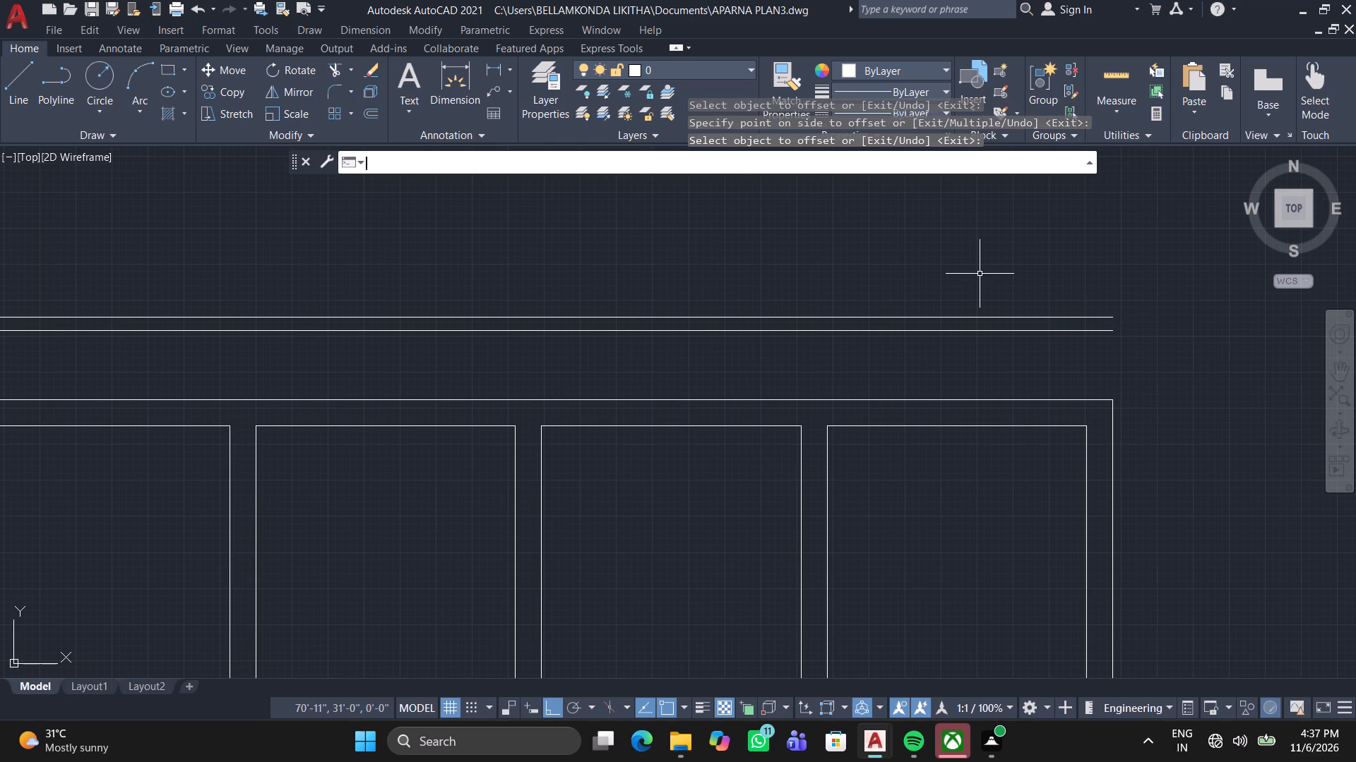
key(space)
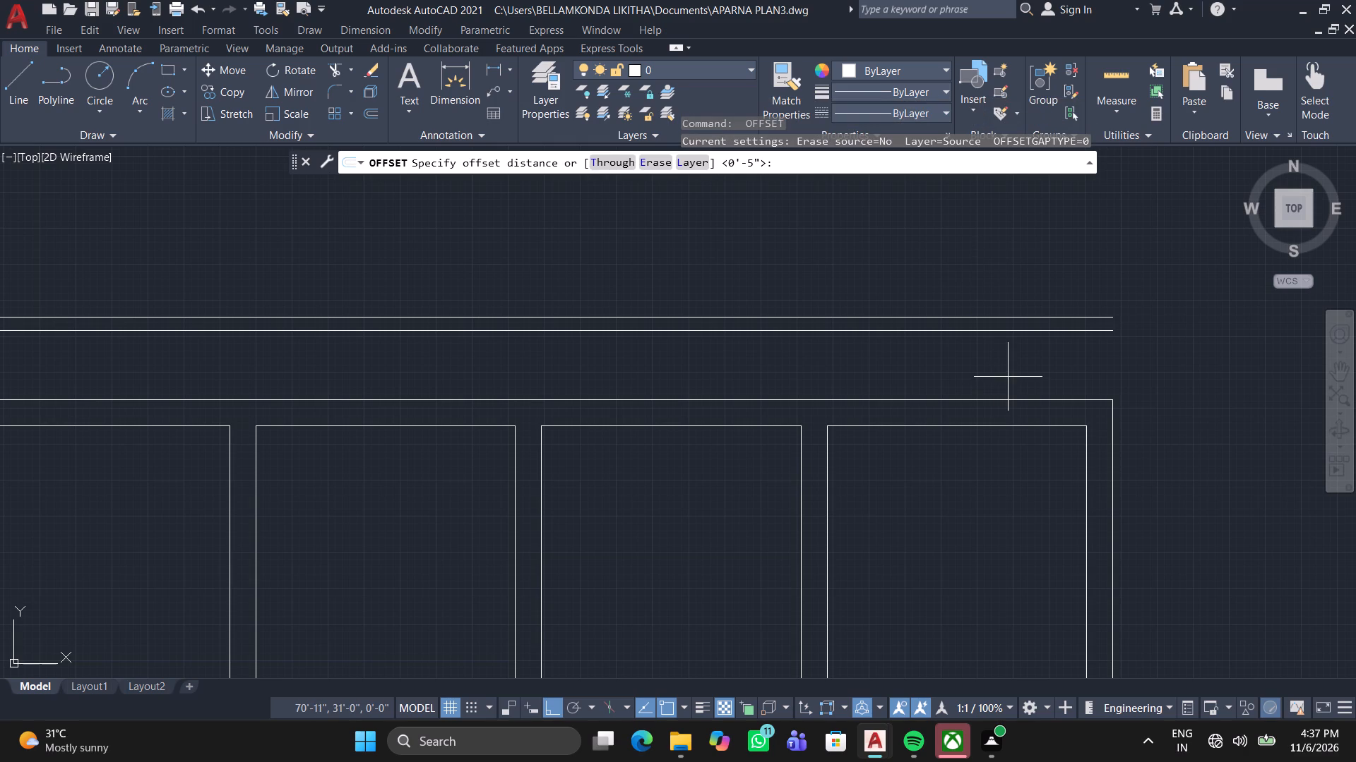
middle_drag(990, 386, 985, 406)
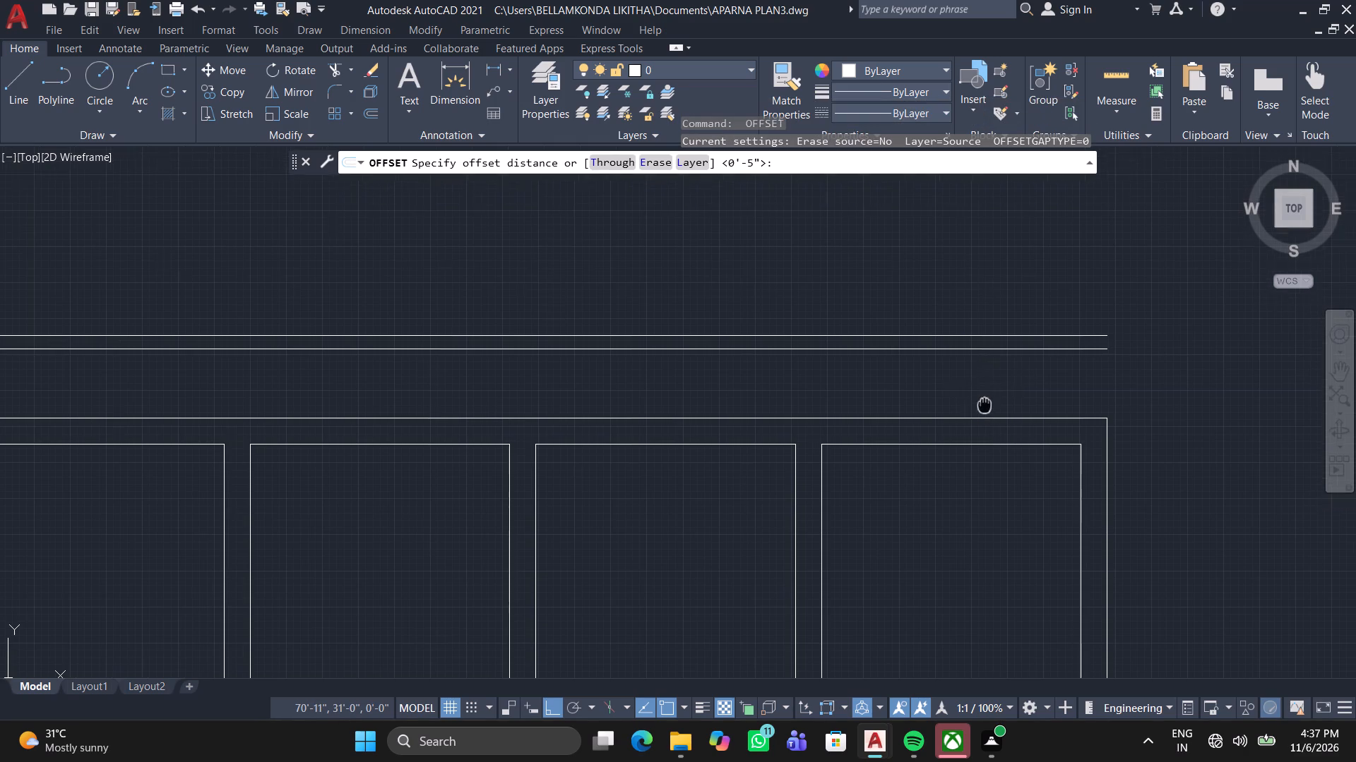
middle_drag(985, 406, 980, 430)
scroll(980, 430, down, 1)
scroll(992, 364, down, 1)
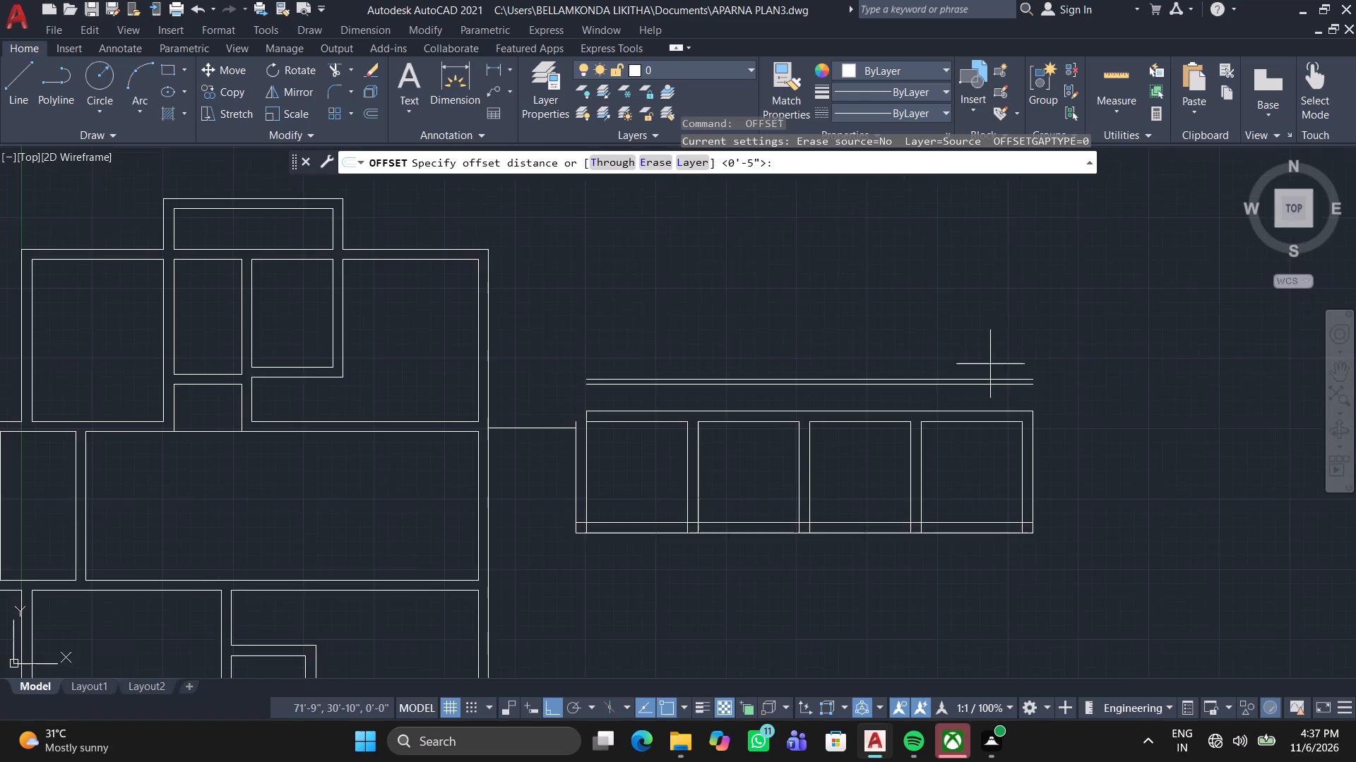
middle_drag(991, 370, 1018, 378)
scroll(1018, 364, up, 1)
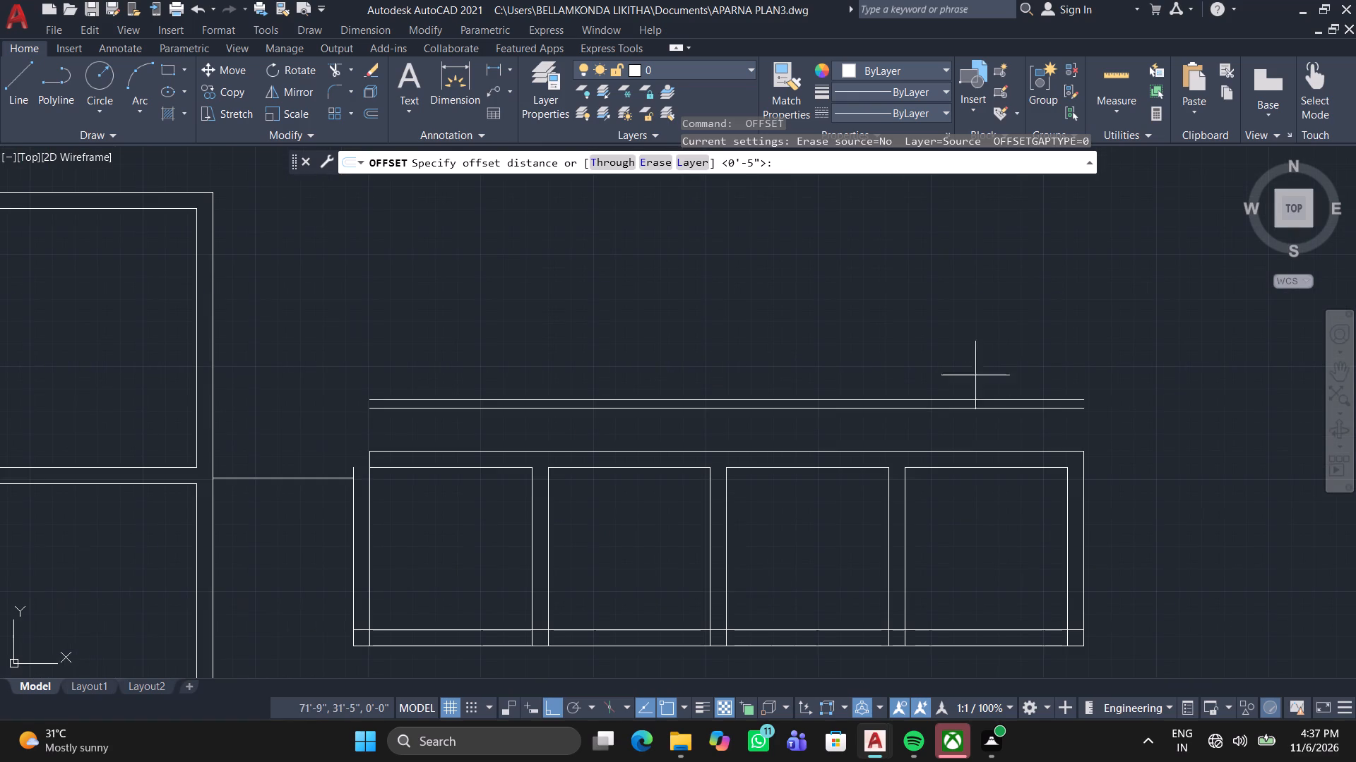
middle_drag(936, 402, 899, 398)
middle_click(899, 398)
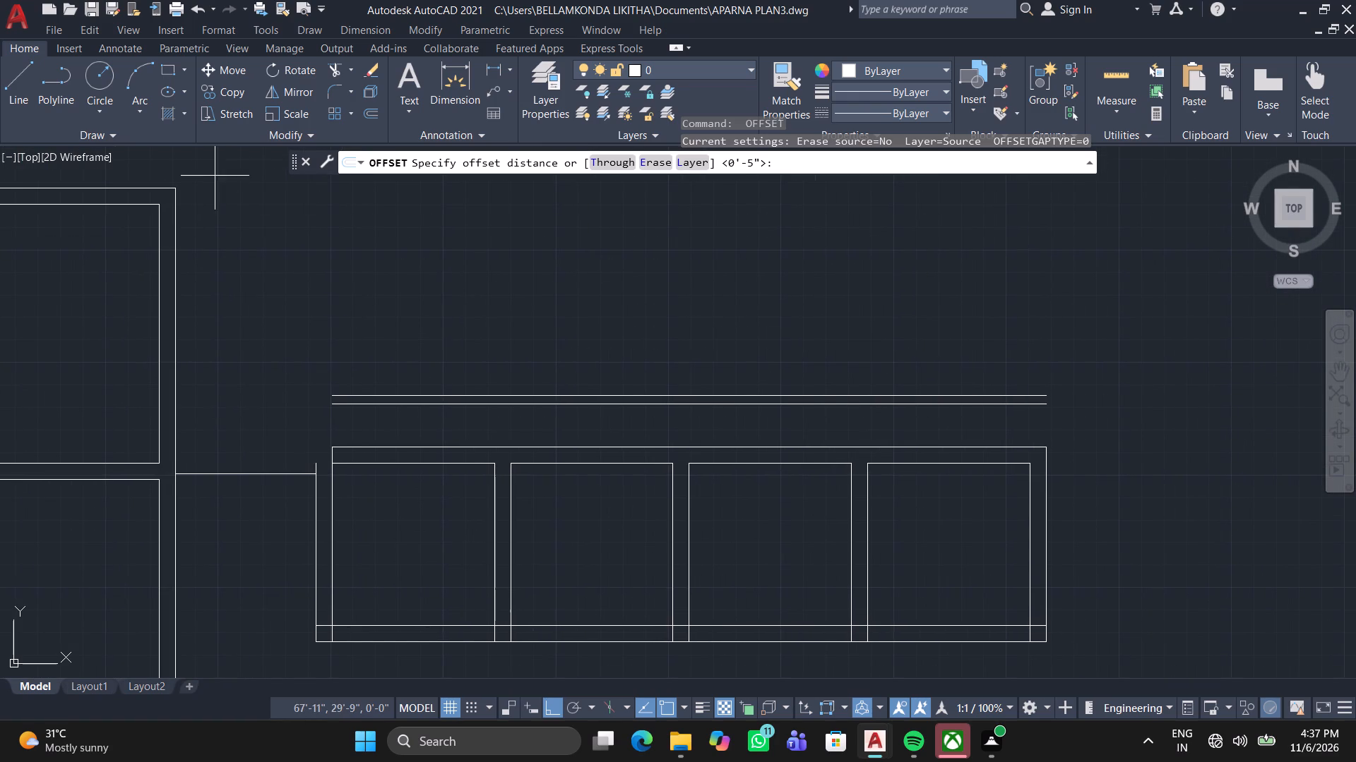
Draw a vertical line above the last room from the top wall's outer line up to the thin wall's lower line.
click(13, 89)
scroll(991, 432, up, 2)
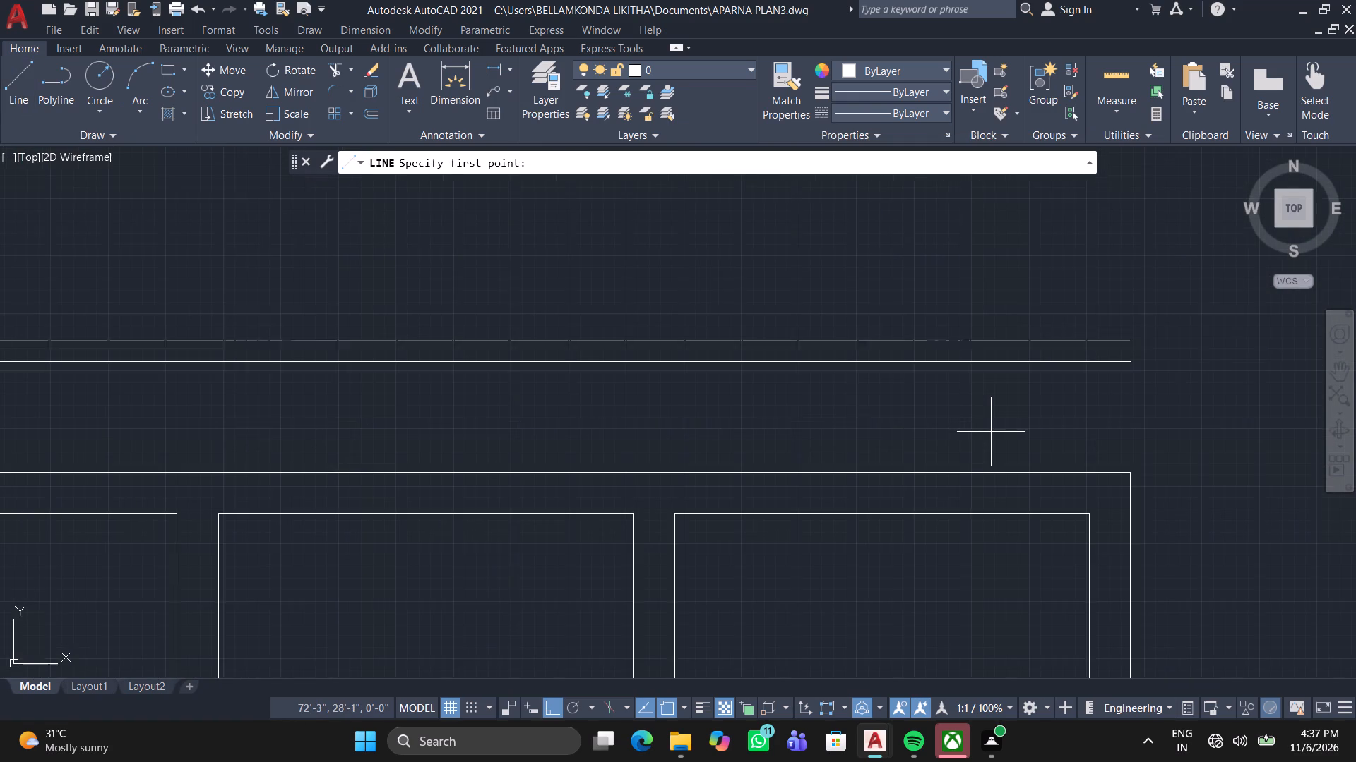
middle_drag(992, 431, 928, 399)
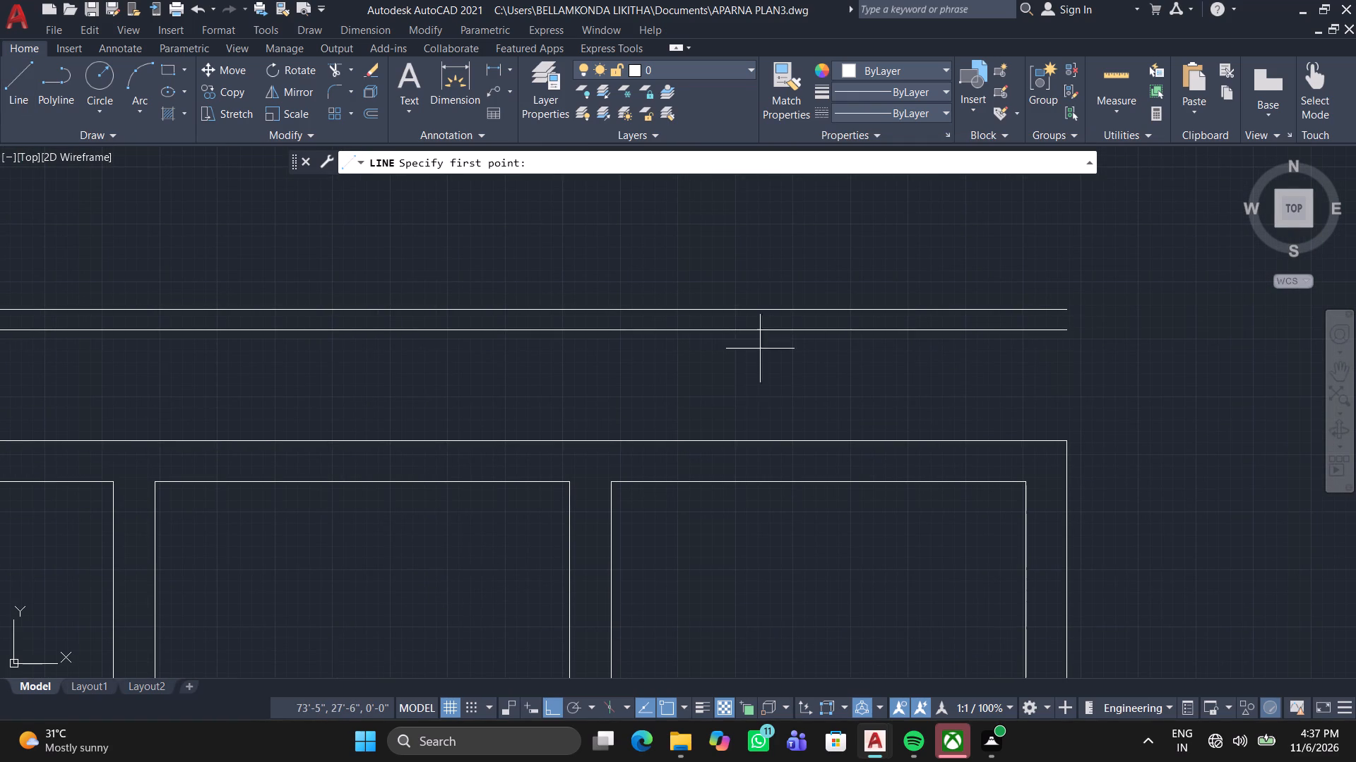
click(700, 441)
click(701, 333)
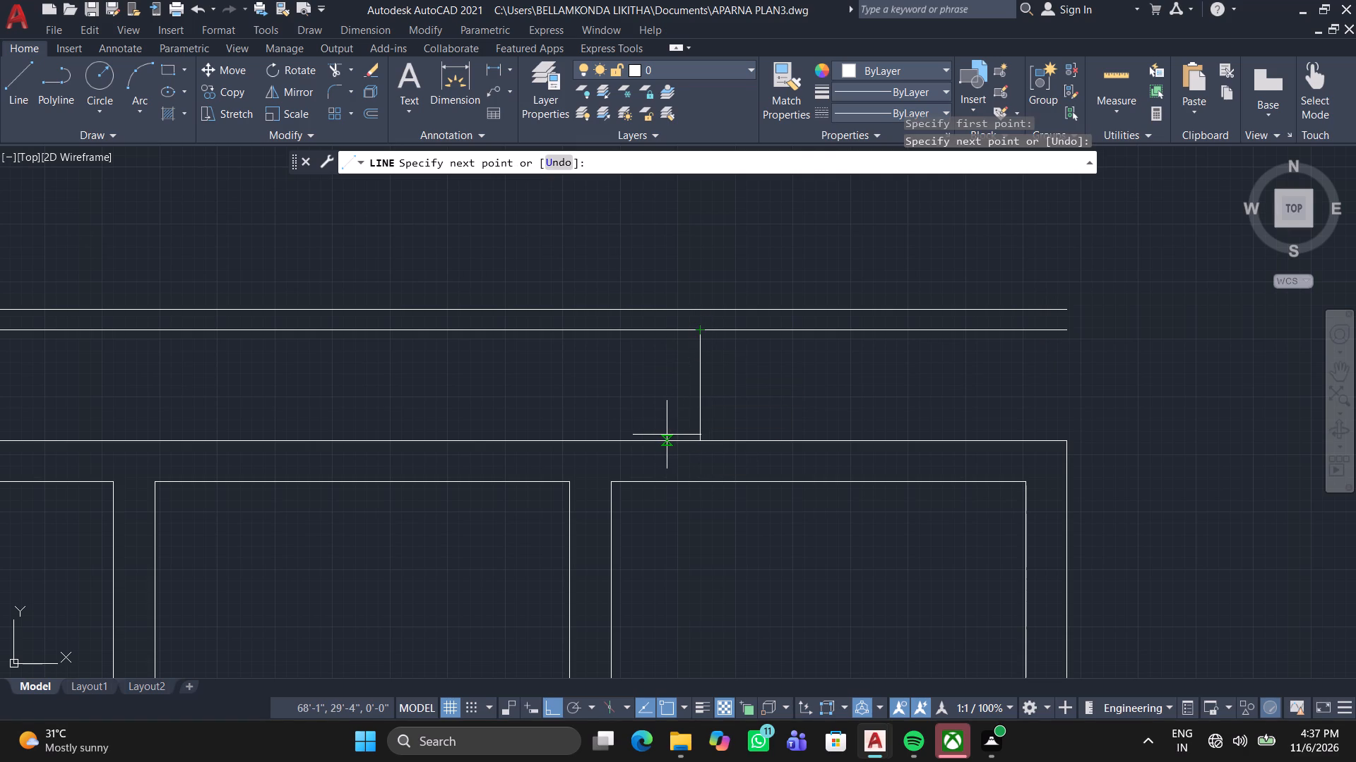
key(space)
Start a line at the far outer end of the thin wall's upper line and draw it 9' straight up.
middle_drag(666, 446, 666, 454)
scroll(666, 454, down, 1)
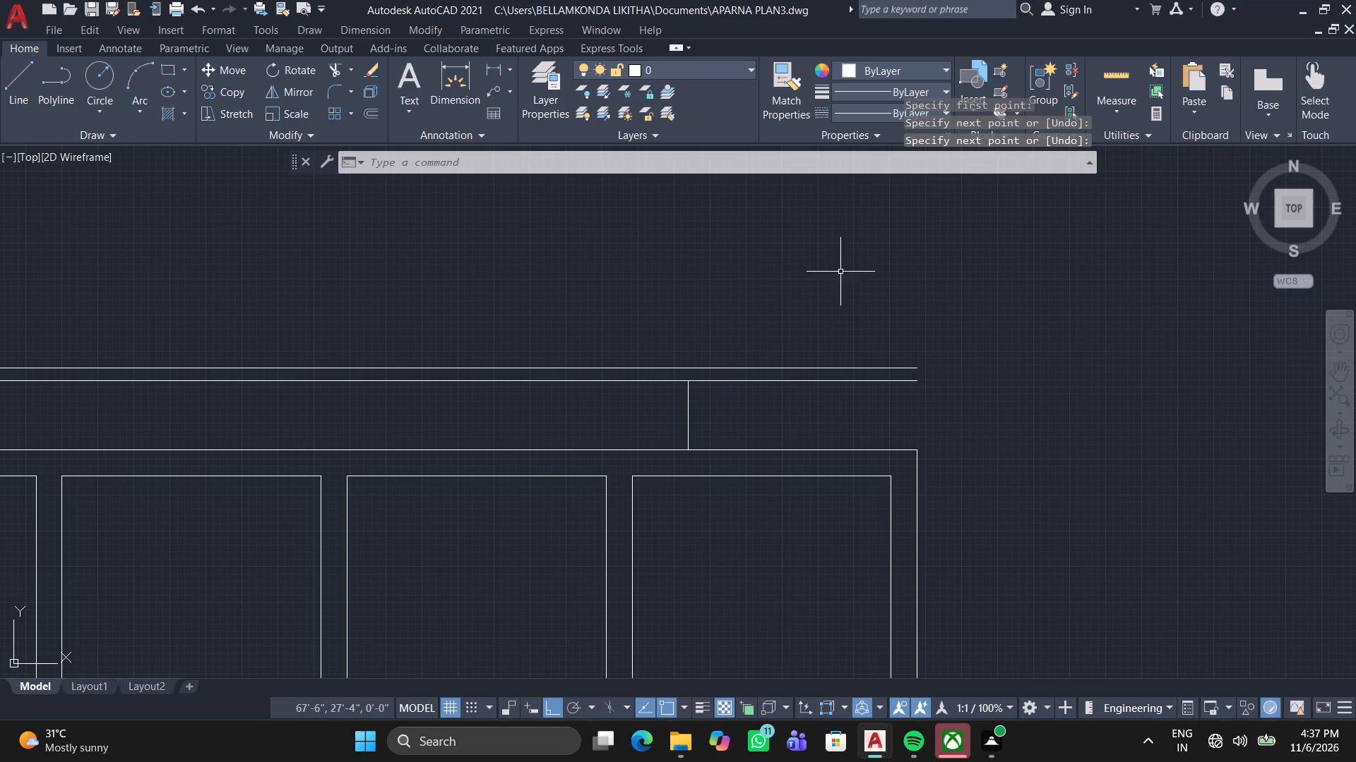
click(23, 95)
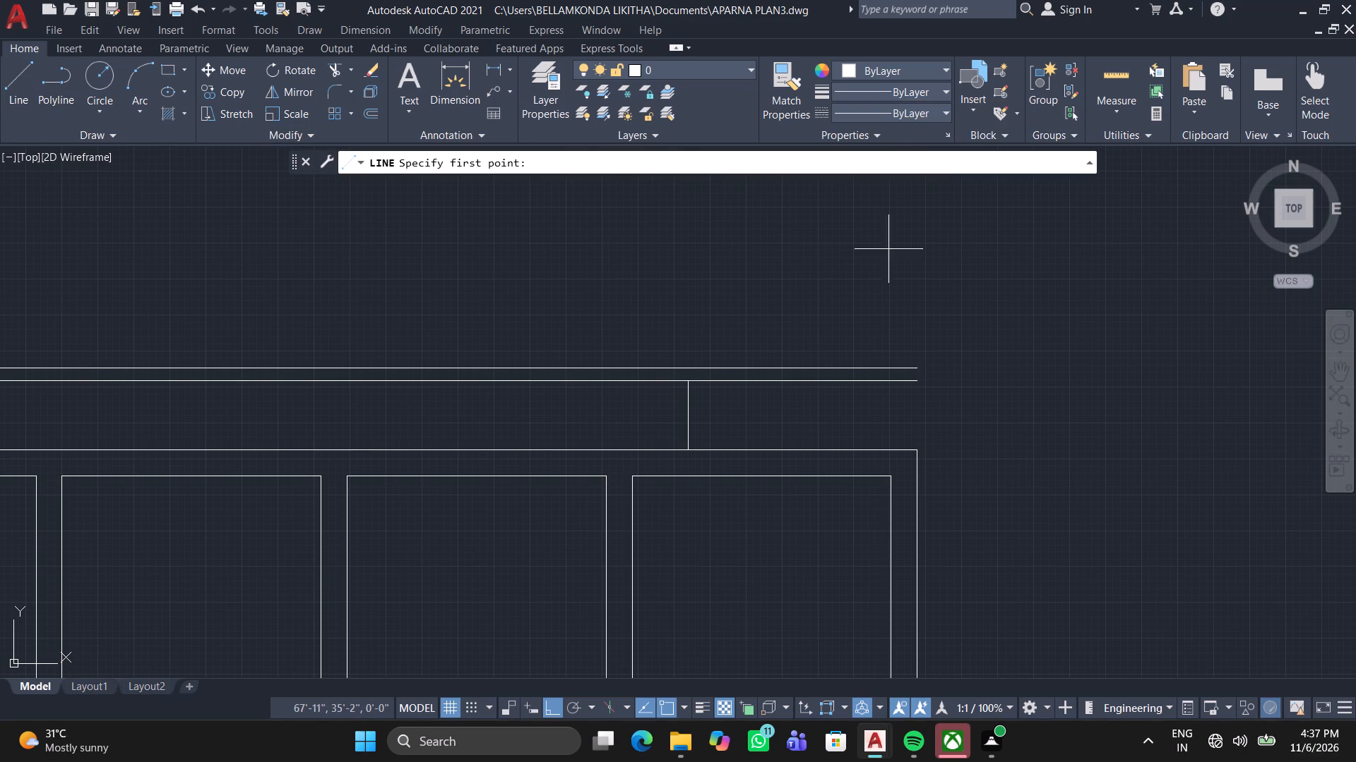
click(920, 368)
middle_drag(924, 253, 946, 332)
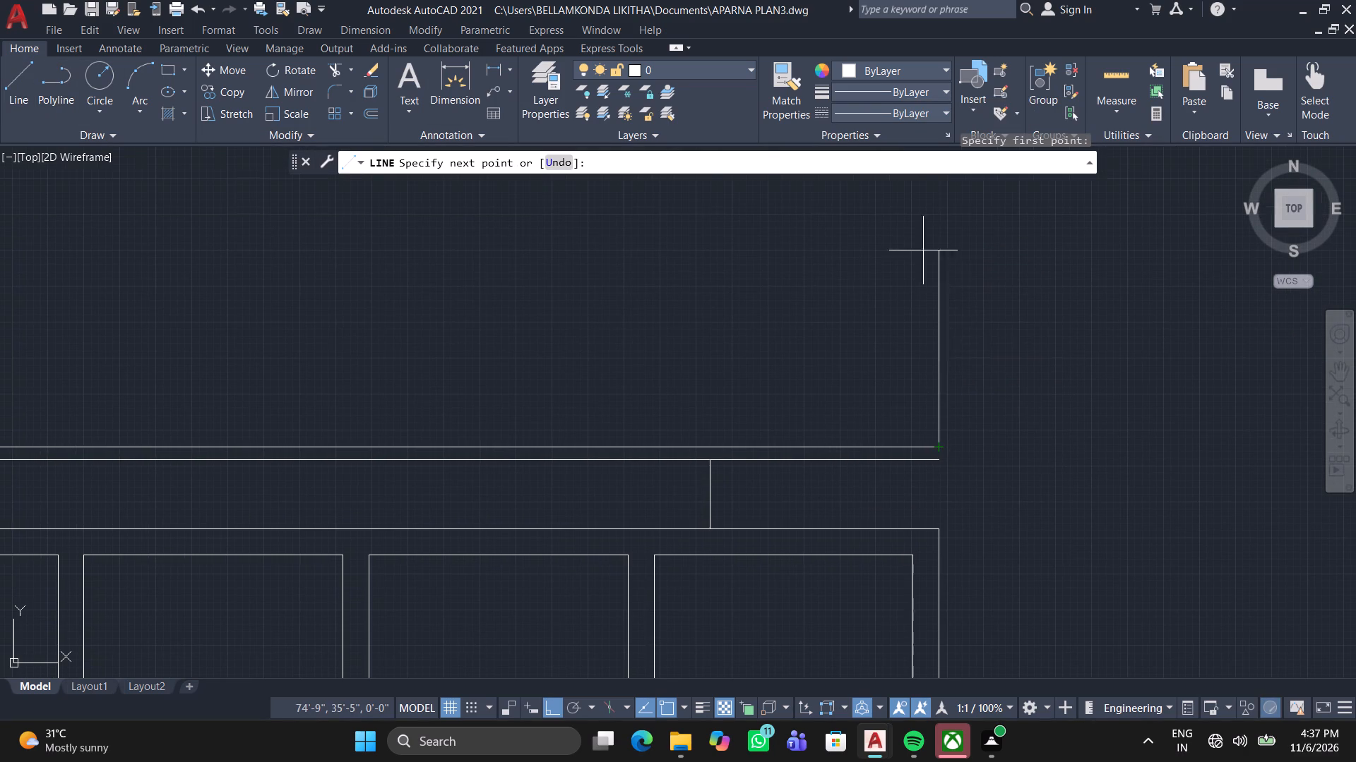
scroll(958, 296, down, 1)
middle_drag(956, 300, 934, 357)
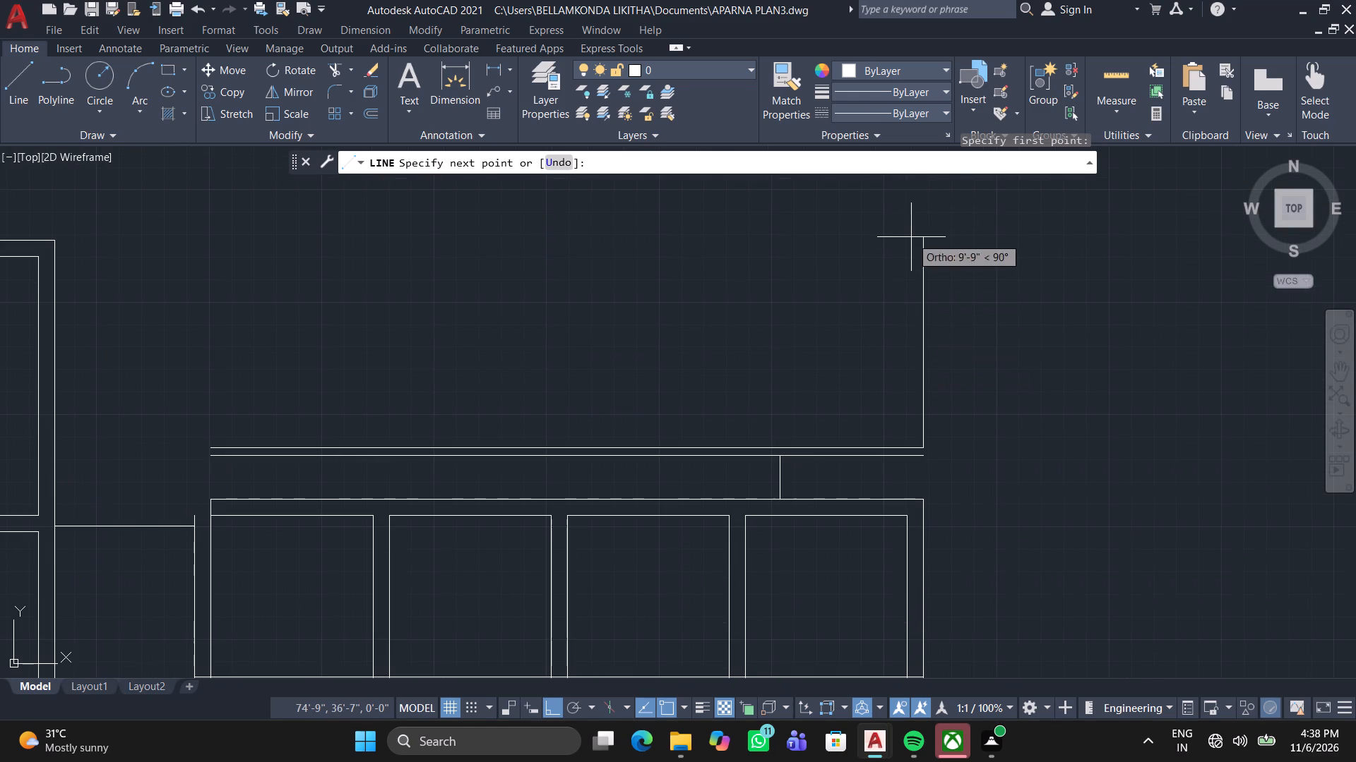
key(9)
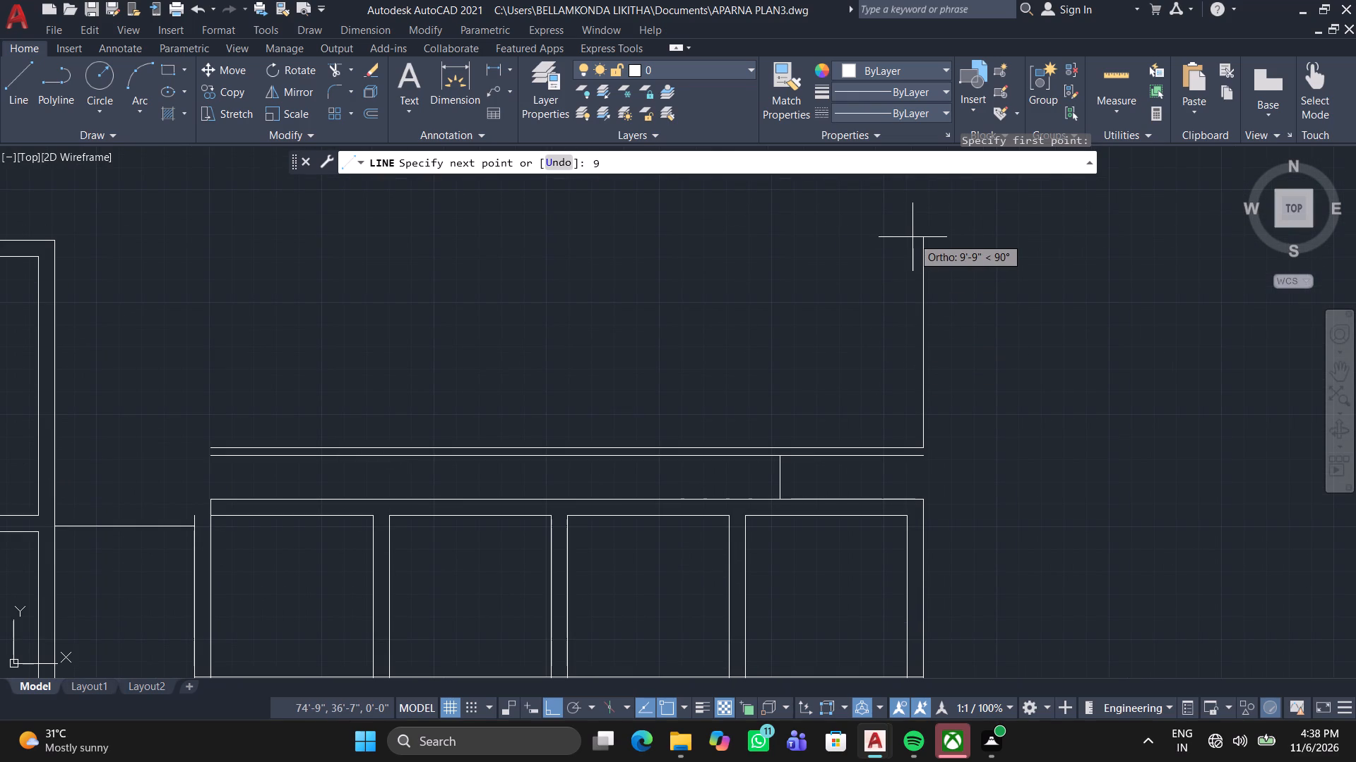
key(apostrophe)
key(Return)
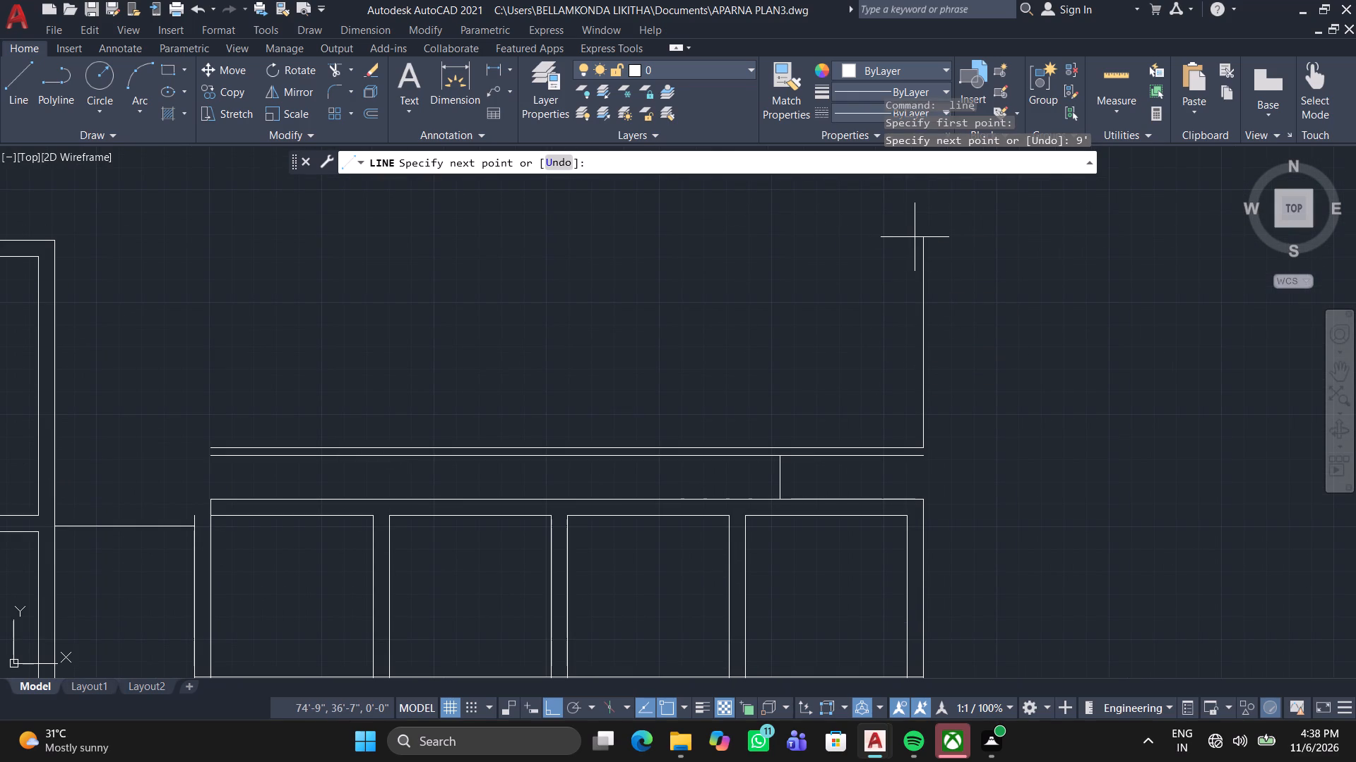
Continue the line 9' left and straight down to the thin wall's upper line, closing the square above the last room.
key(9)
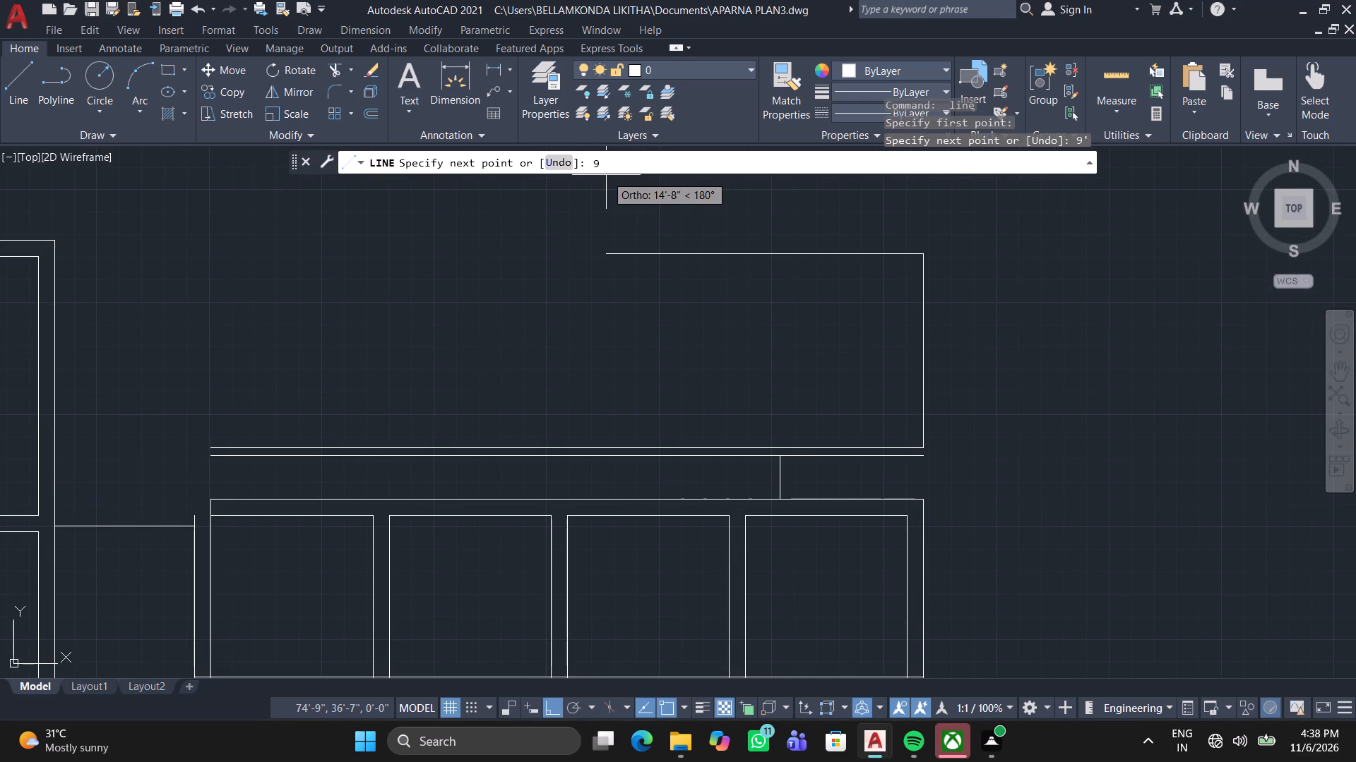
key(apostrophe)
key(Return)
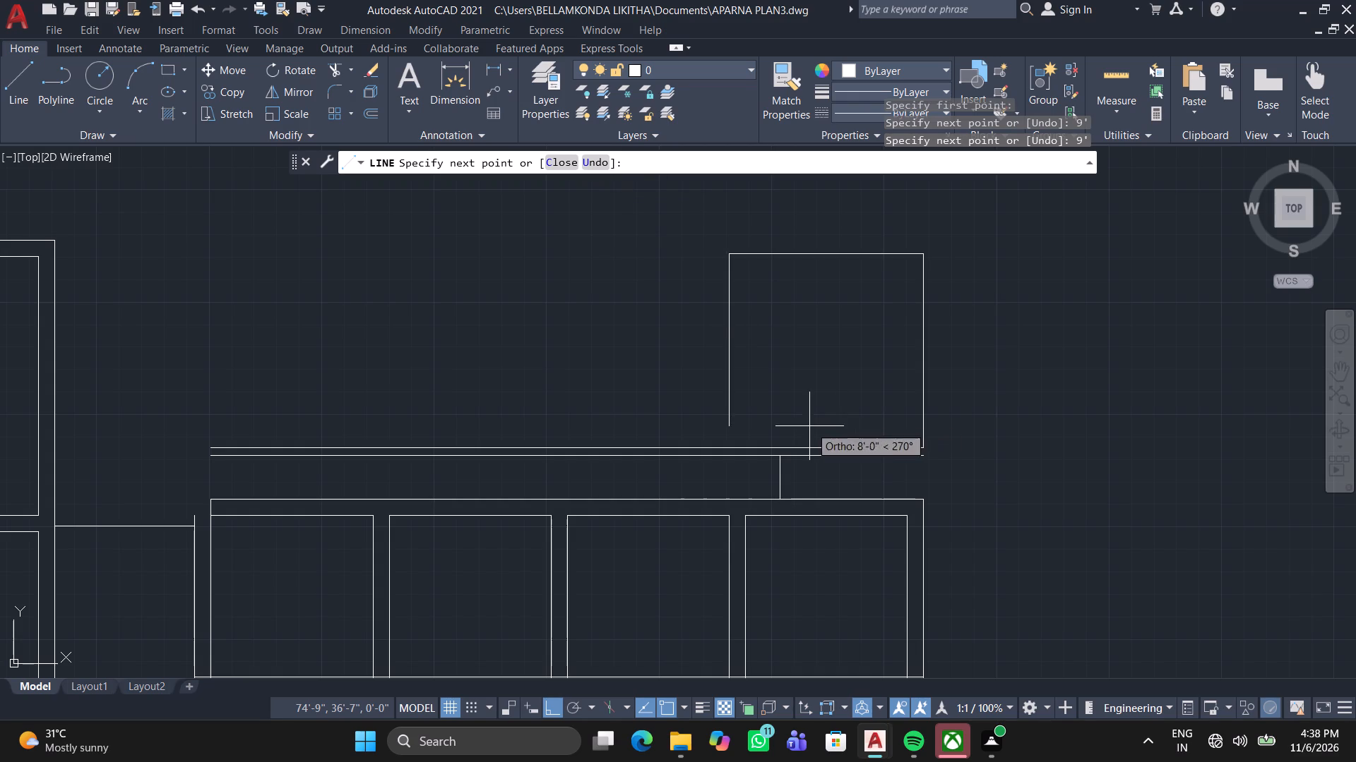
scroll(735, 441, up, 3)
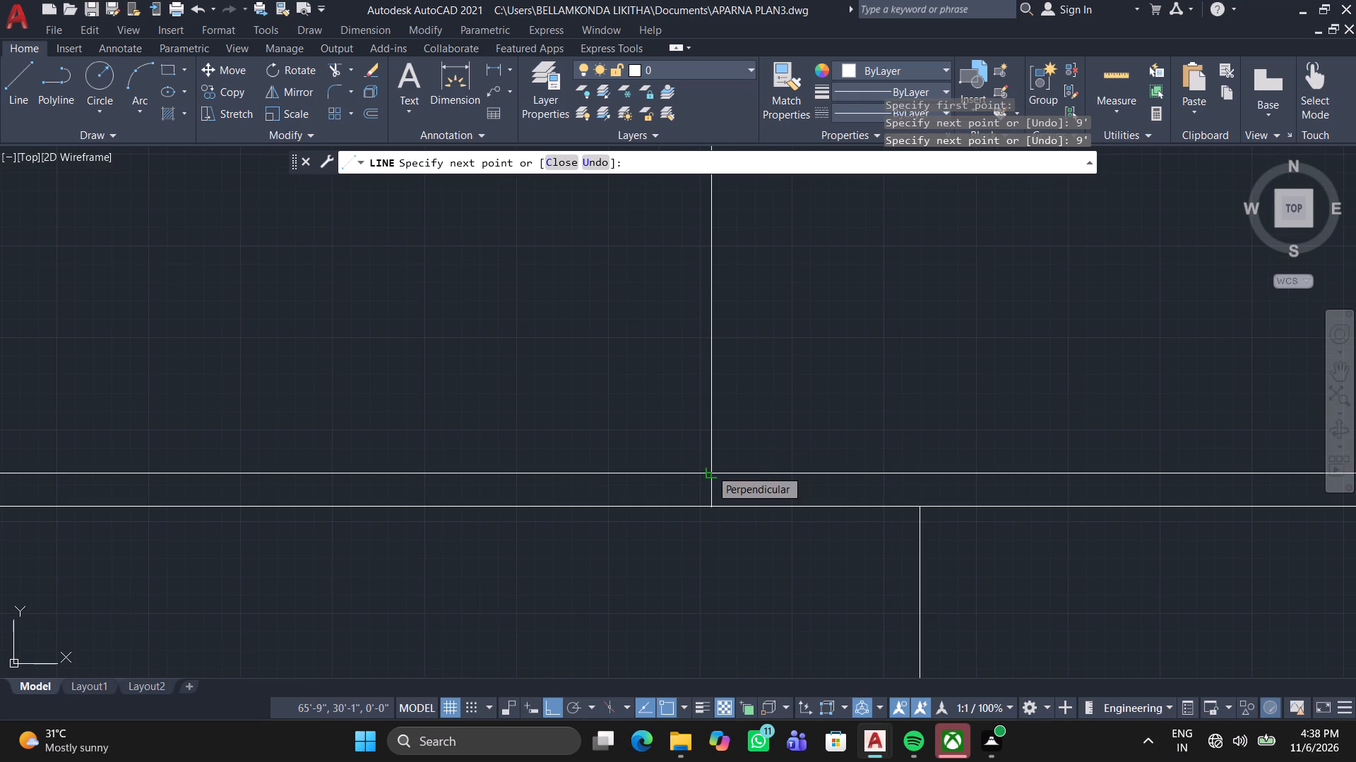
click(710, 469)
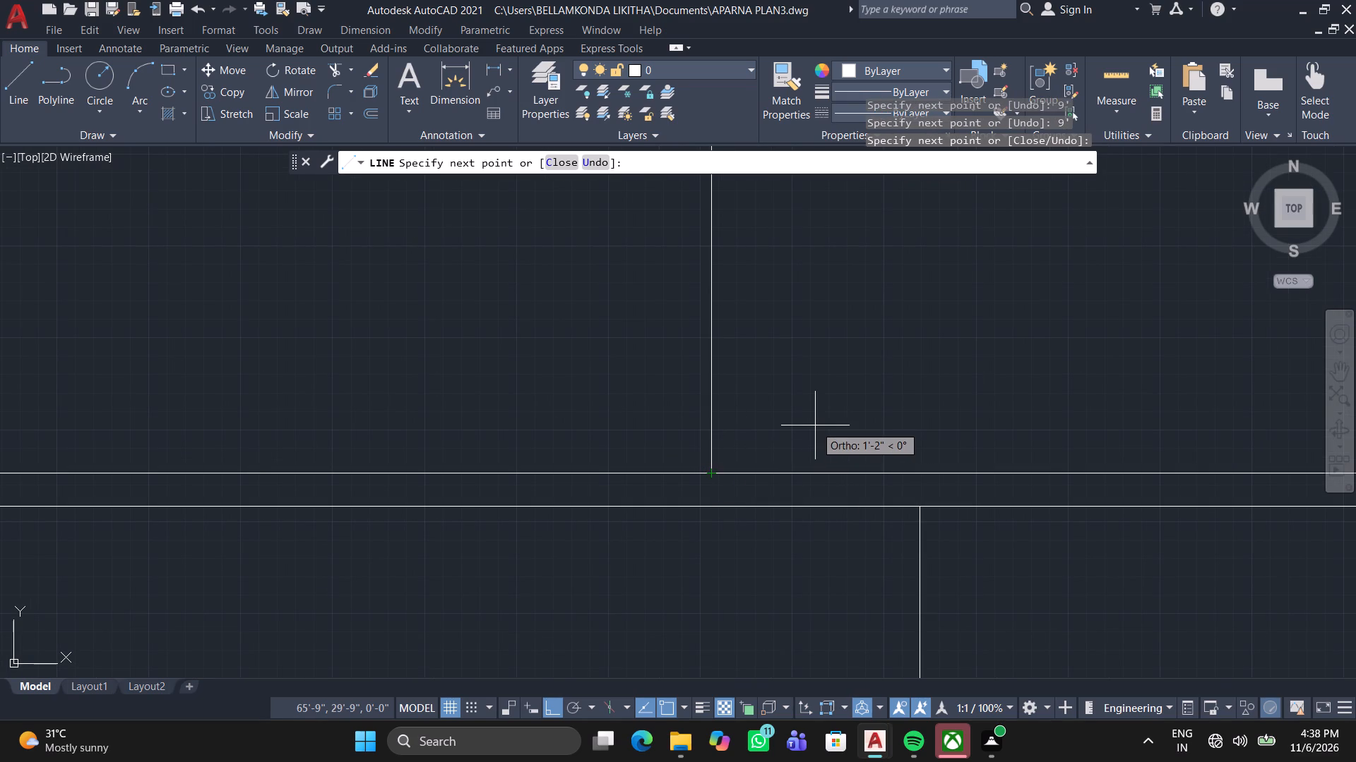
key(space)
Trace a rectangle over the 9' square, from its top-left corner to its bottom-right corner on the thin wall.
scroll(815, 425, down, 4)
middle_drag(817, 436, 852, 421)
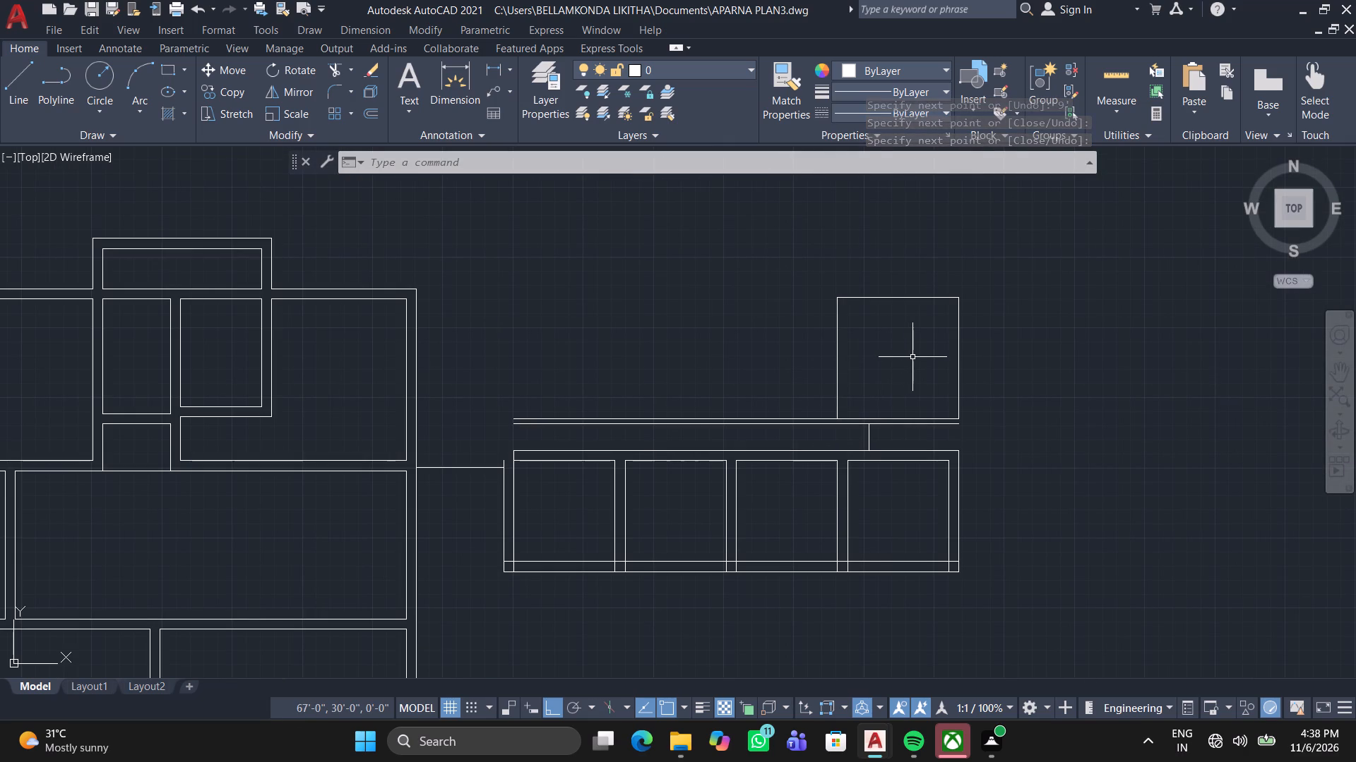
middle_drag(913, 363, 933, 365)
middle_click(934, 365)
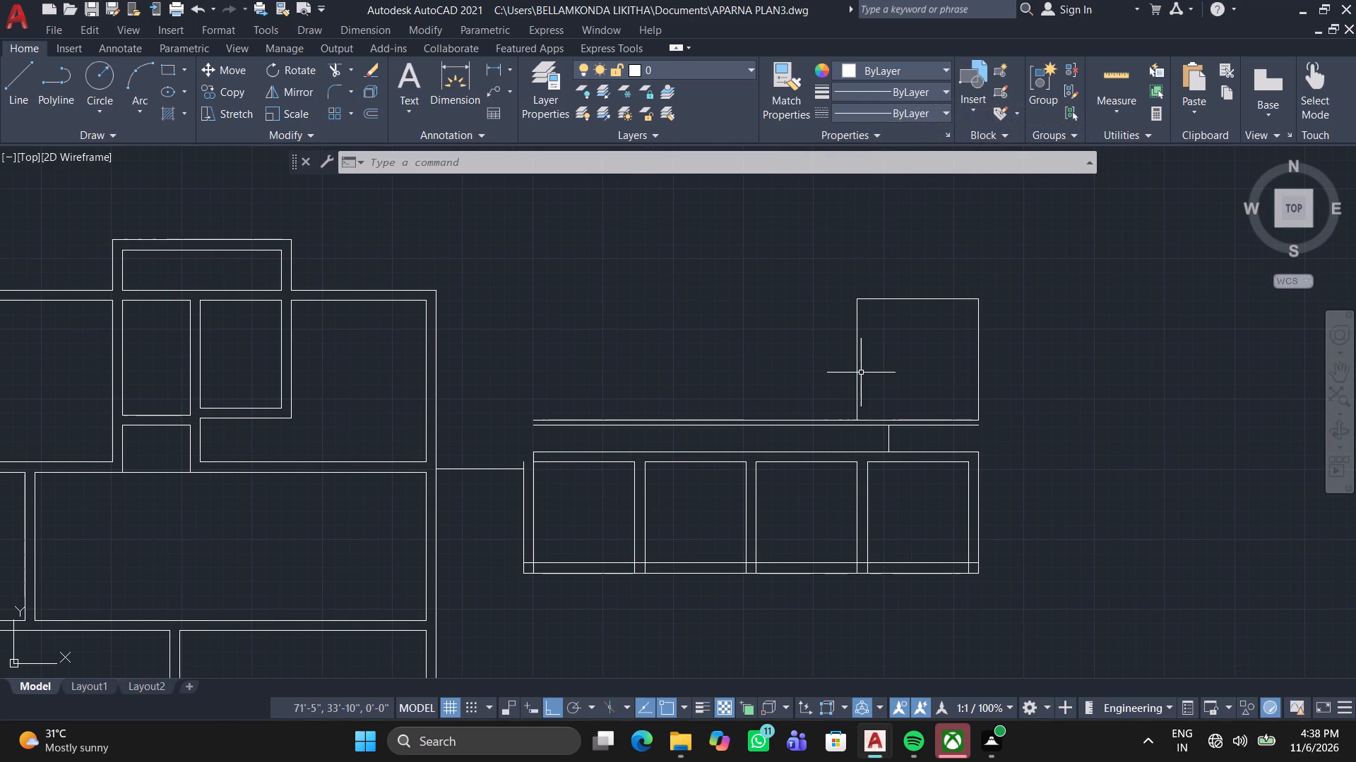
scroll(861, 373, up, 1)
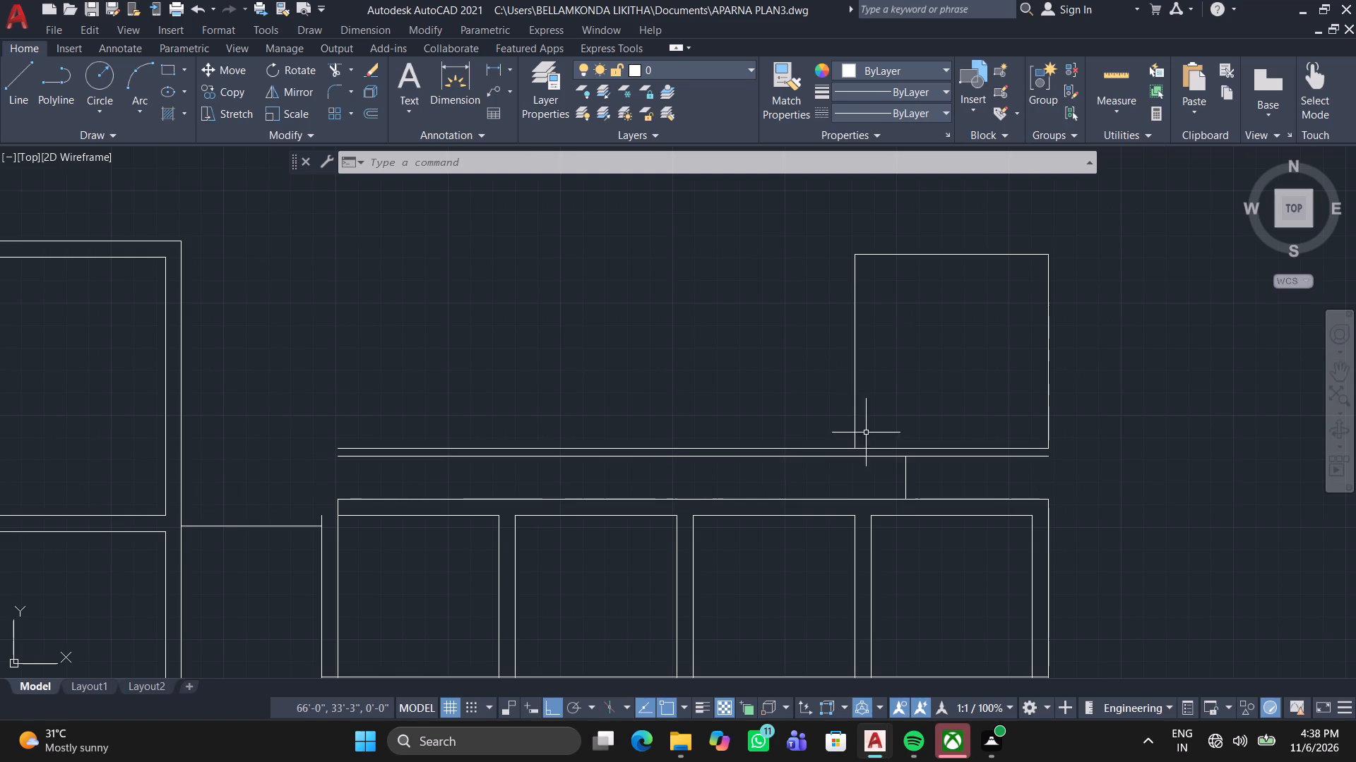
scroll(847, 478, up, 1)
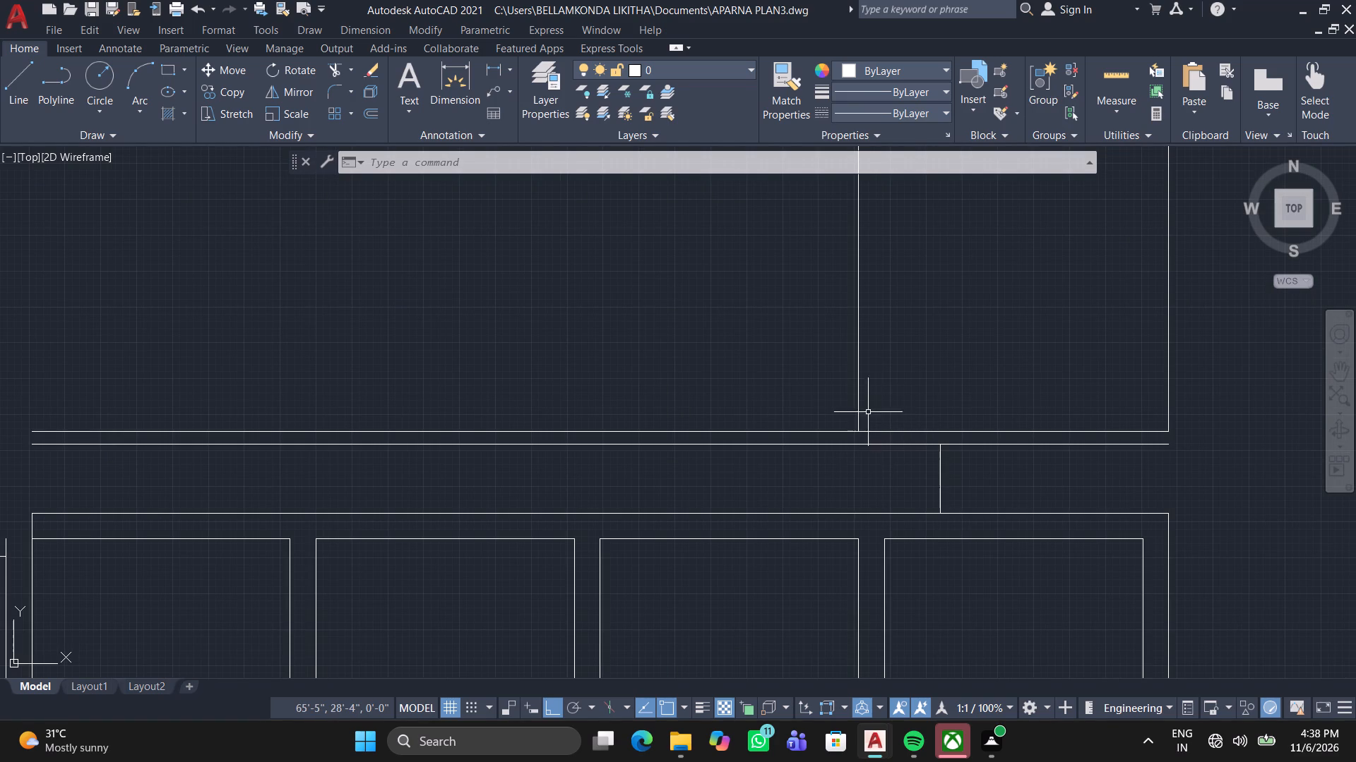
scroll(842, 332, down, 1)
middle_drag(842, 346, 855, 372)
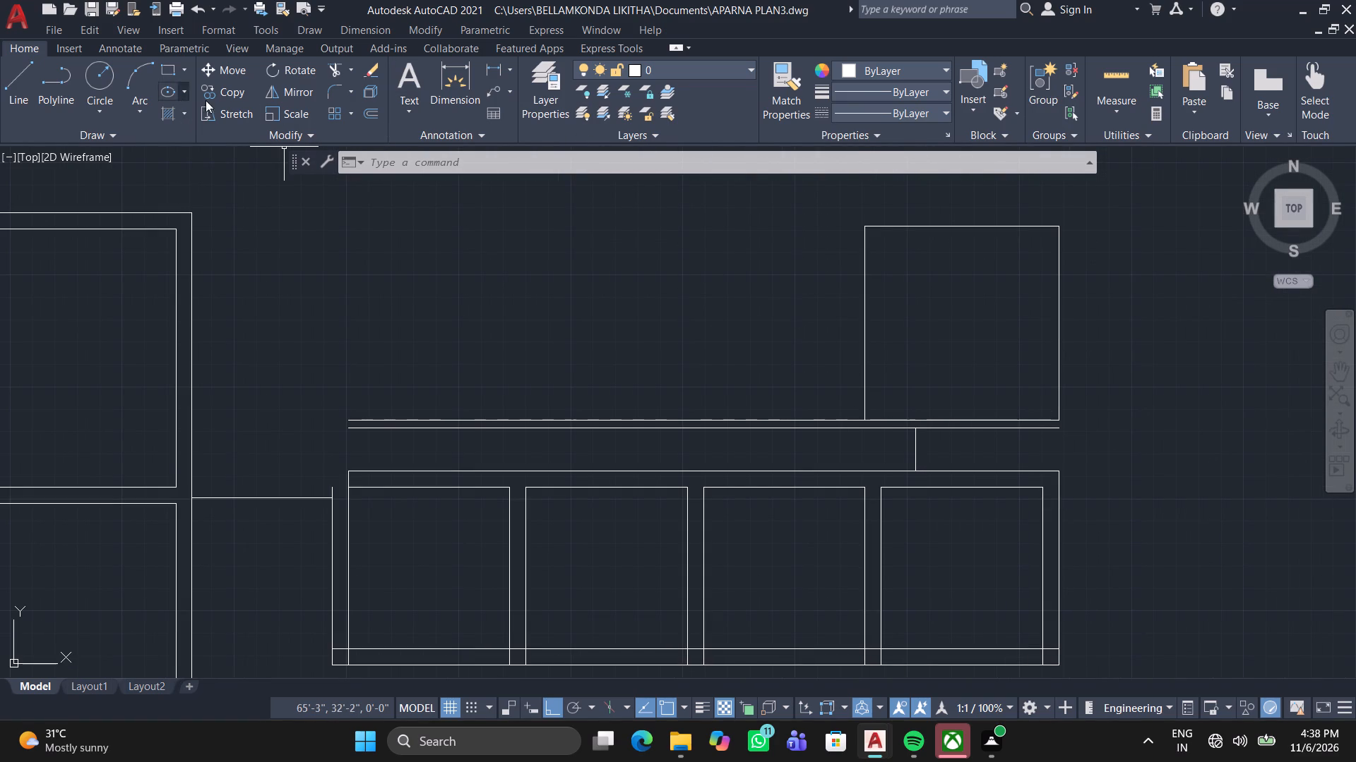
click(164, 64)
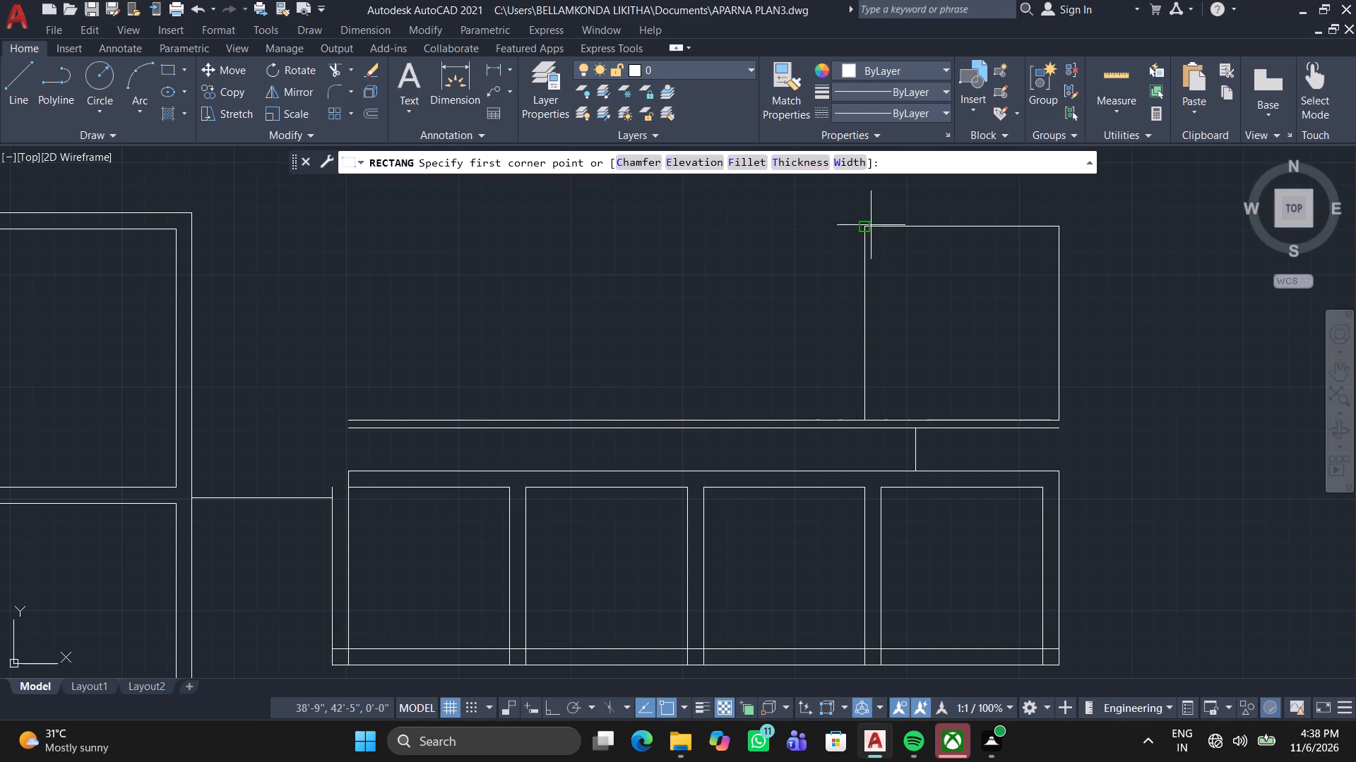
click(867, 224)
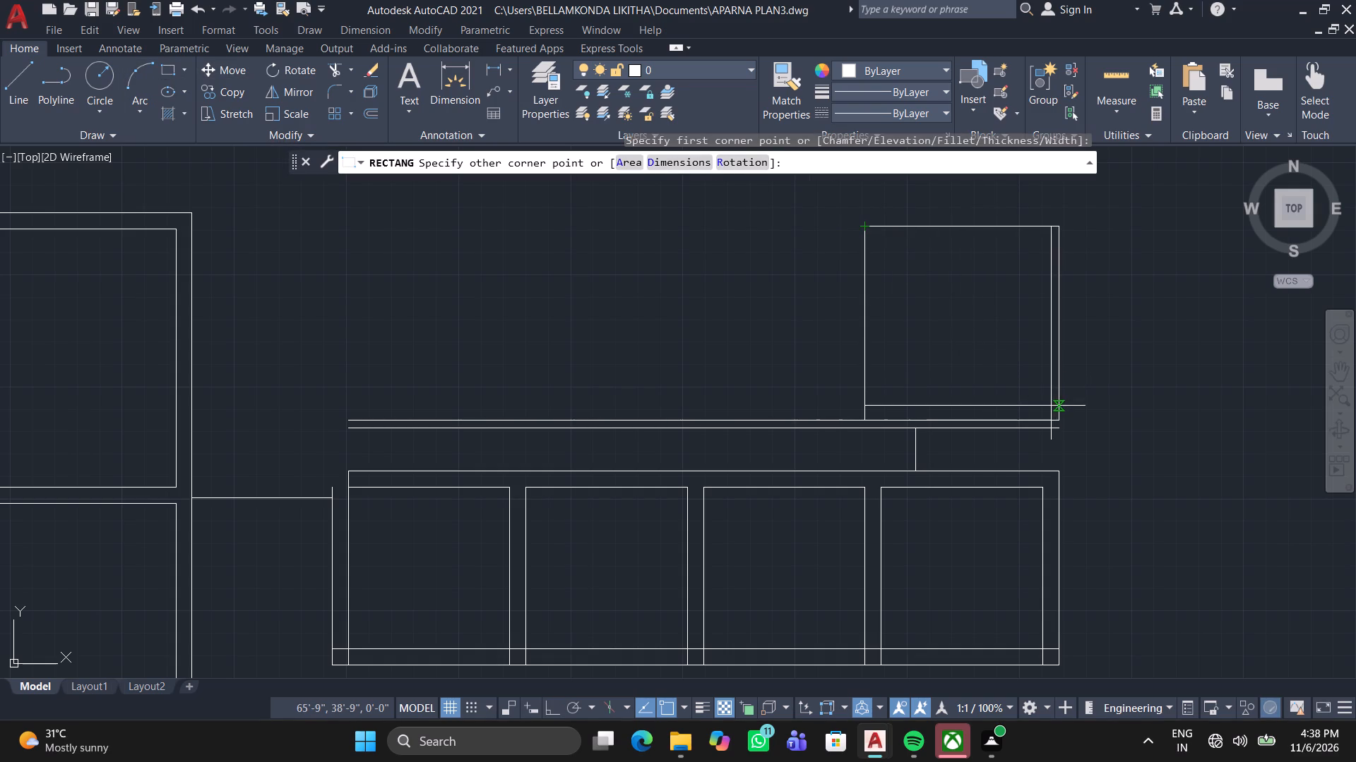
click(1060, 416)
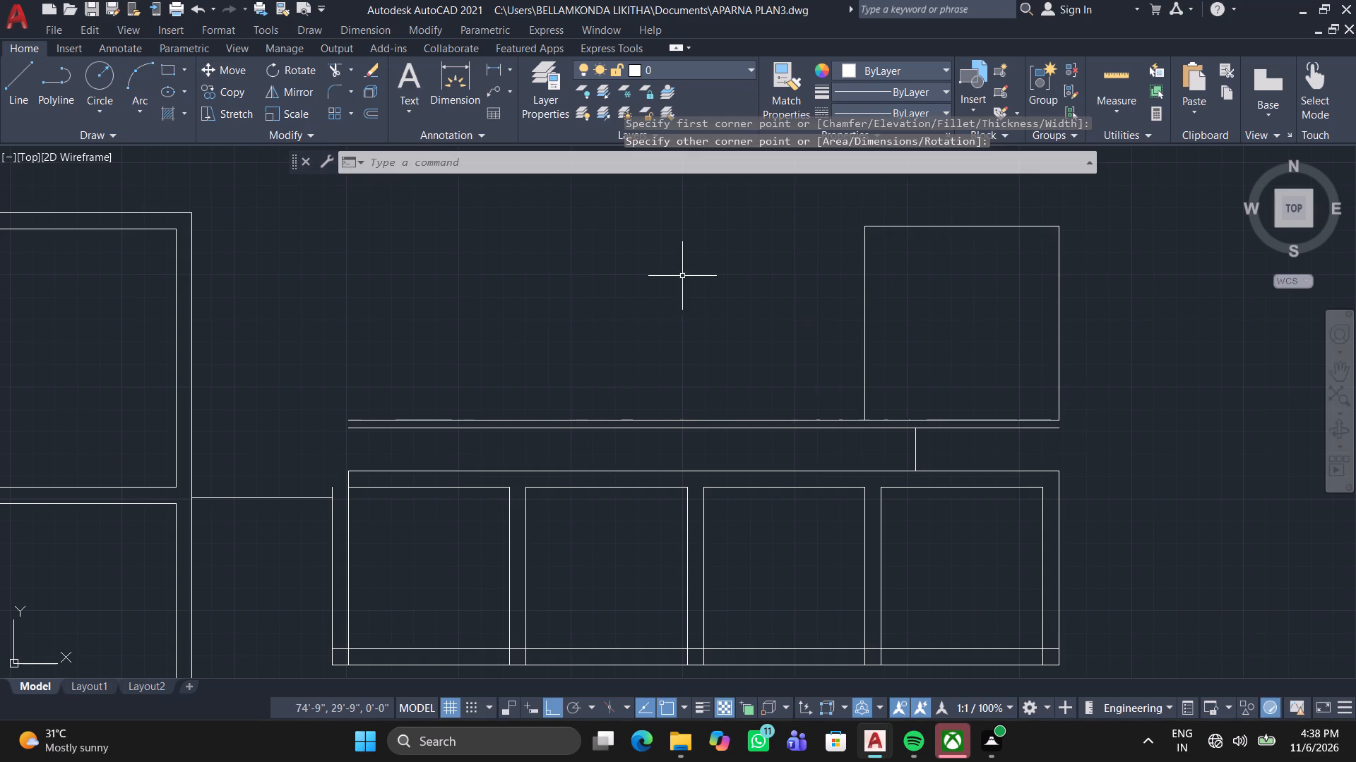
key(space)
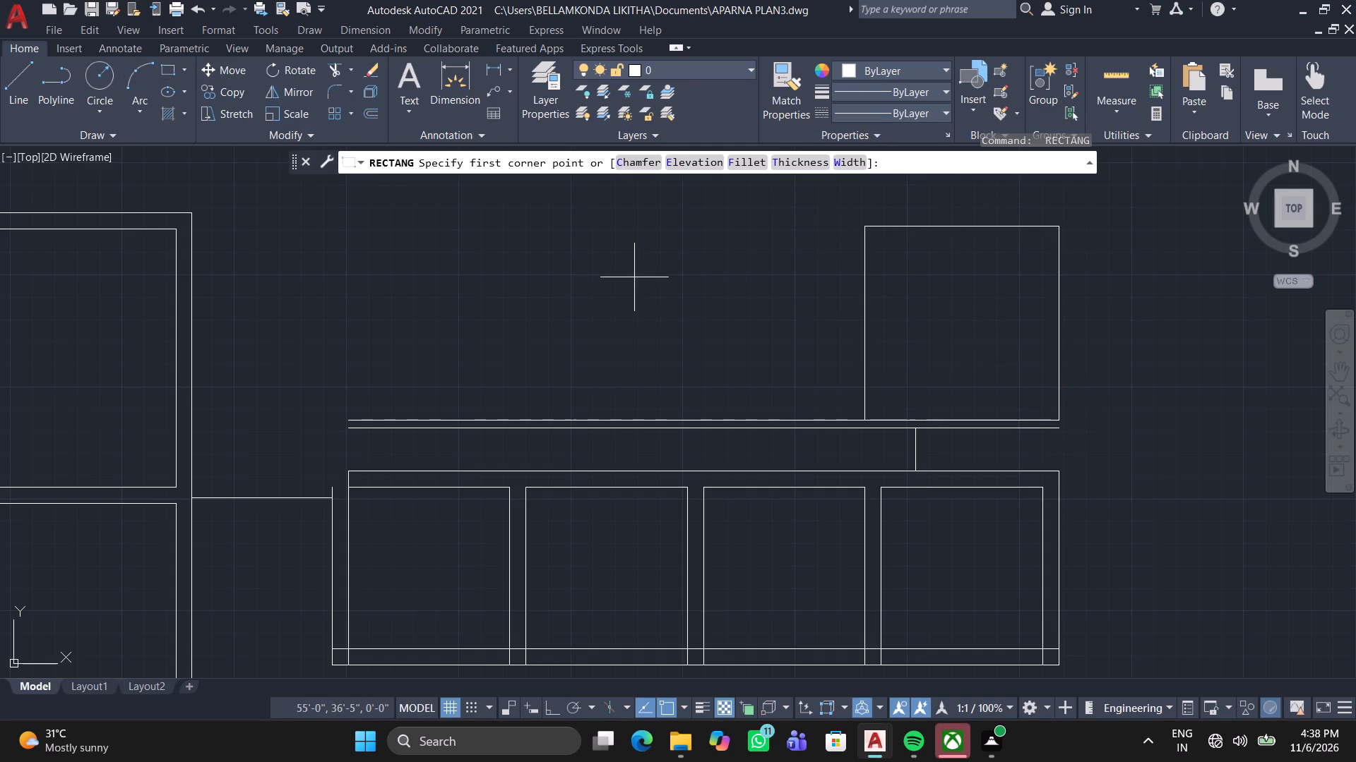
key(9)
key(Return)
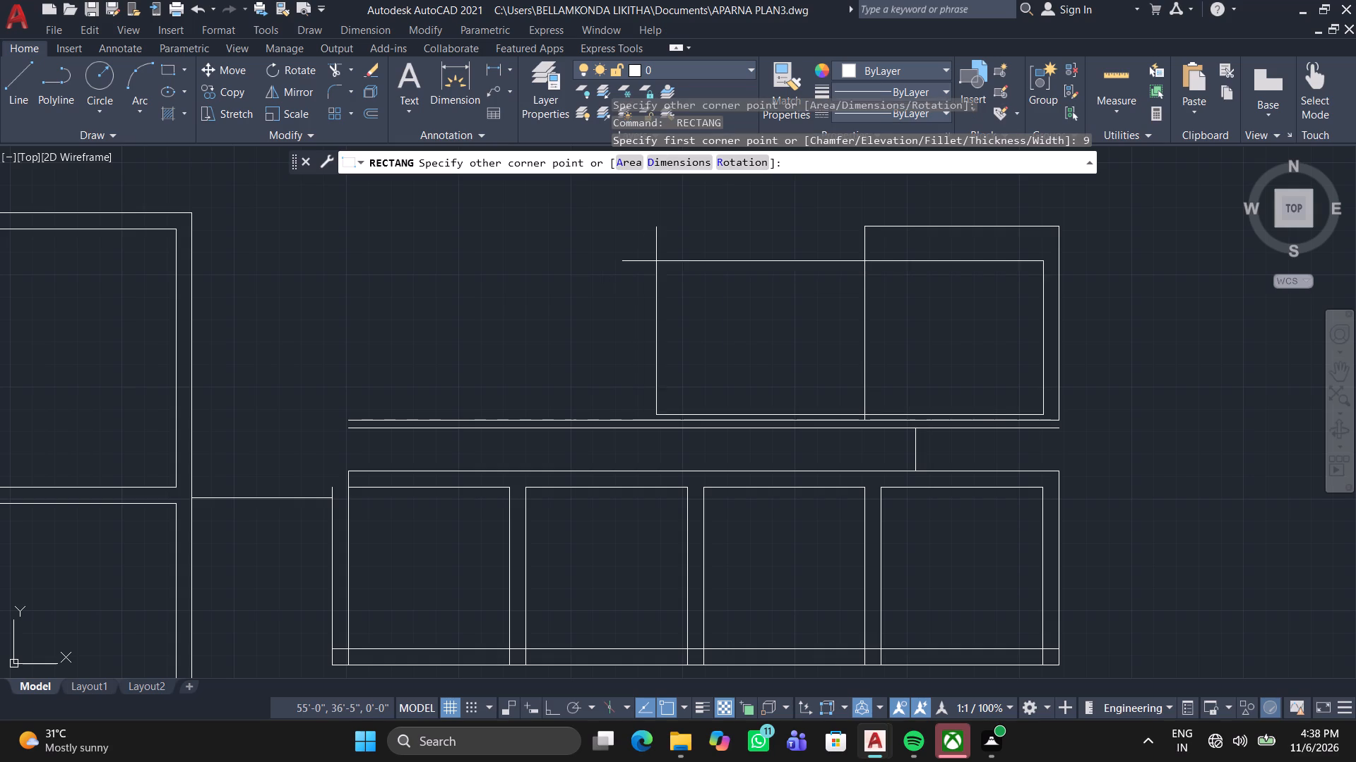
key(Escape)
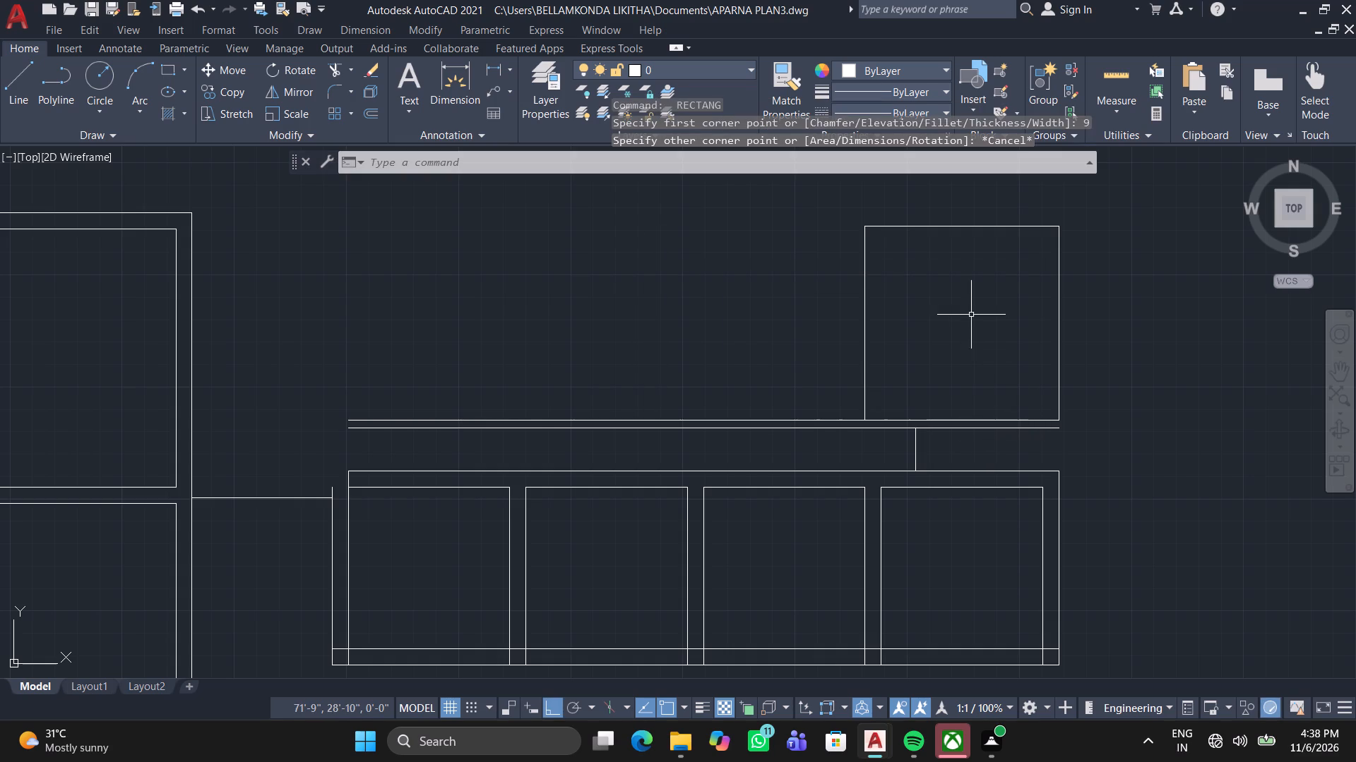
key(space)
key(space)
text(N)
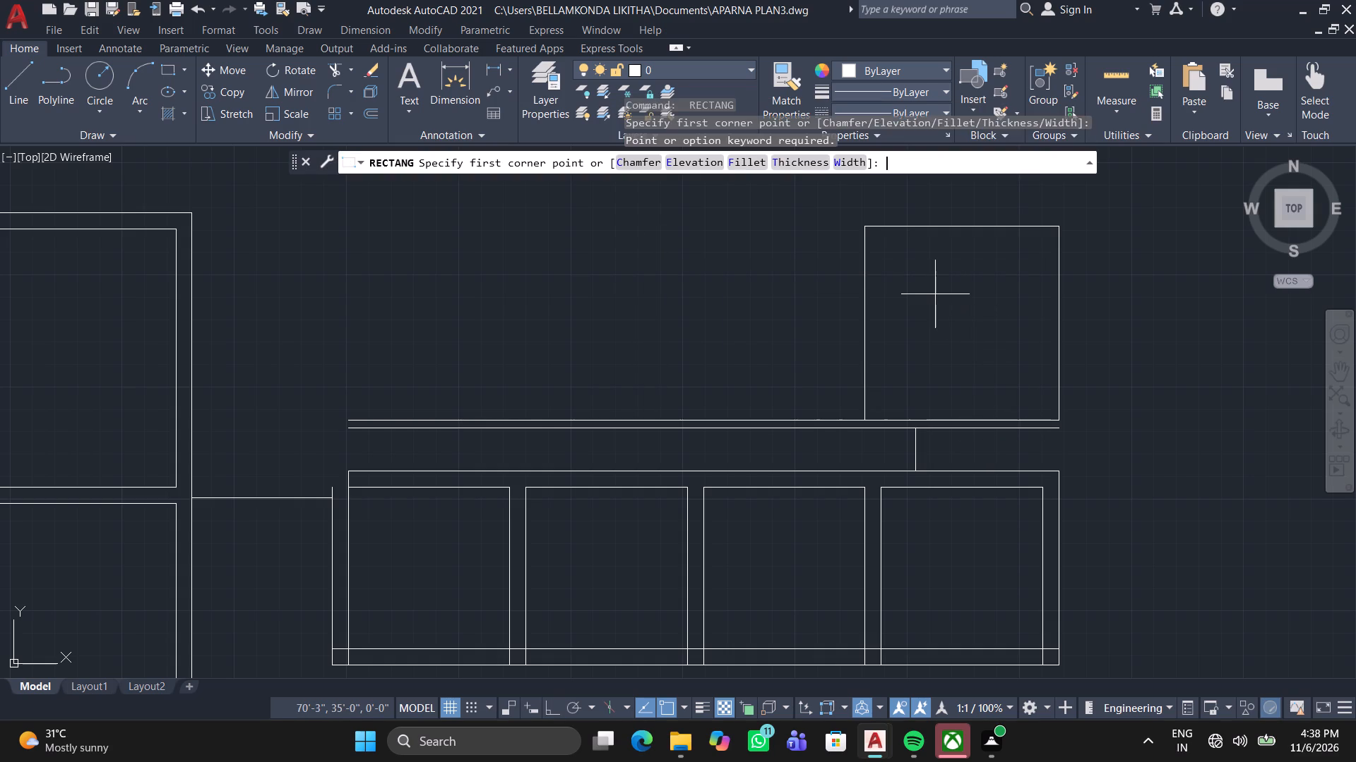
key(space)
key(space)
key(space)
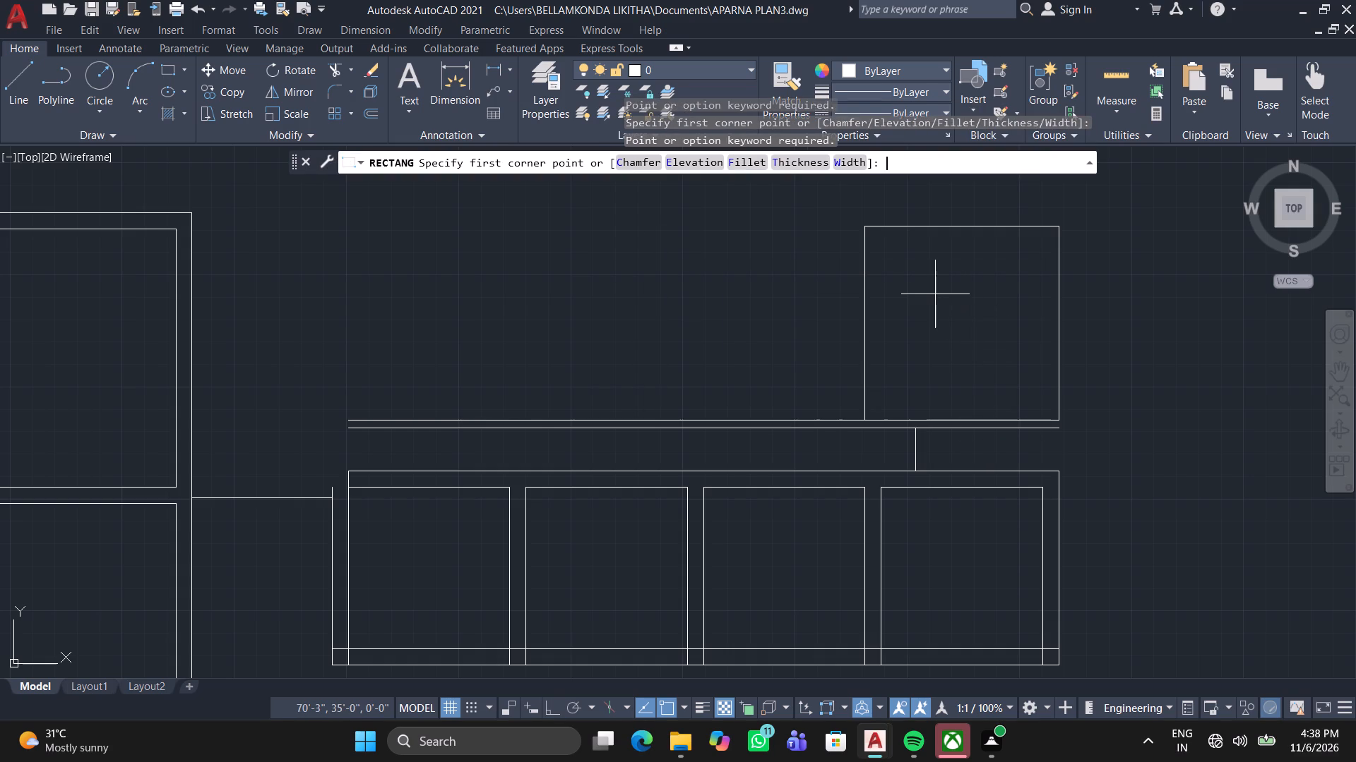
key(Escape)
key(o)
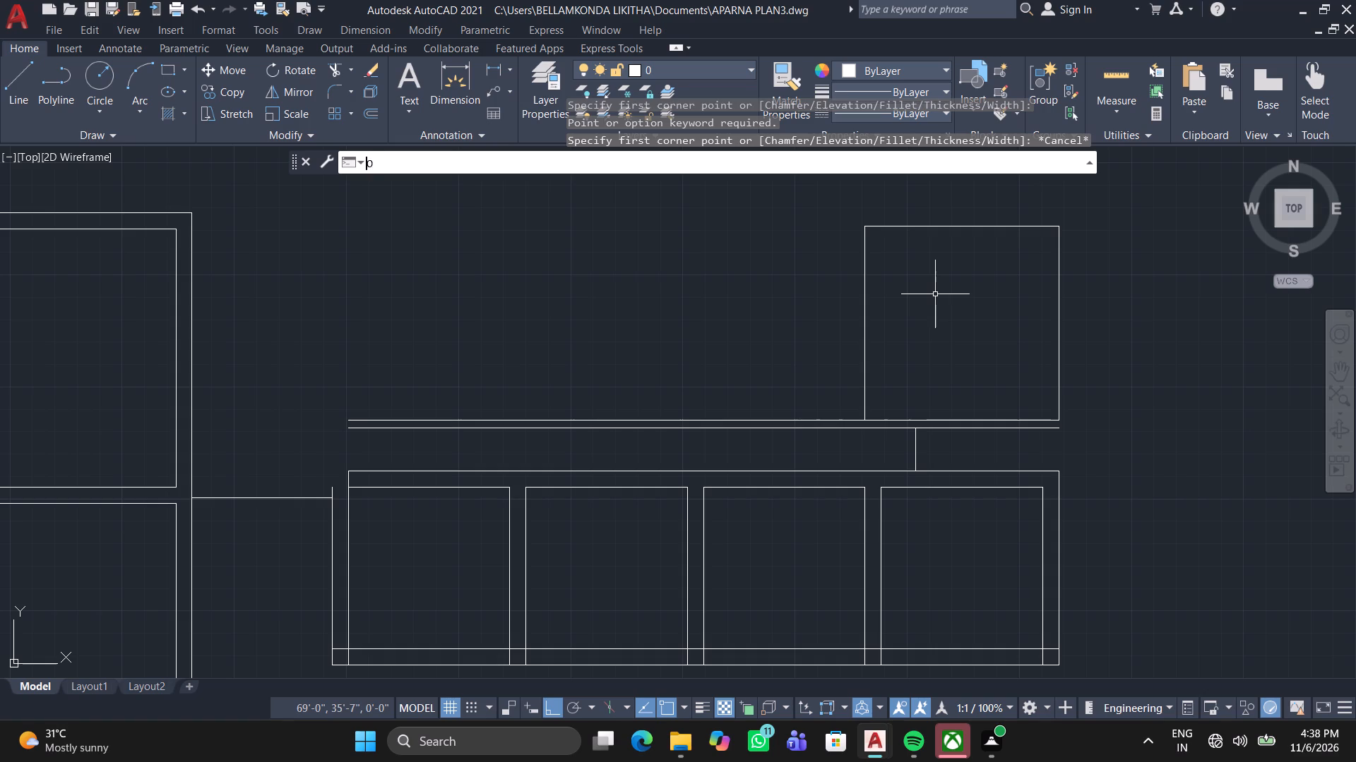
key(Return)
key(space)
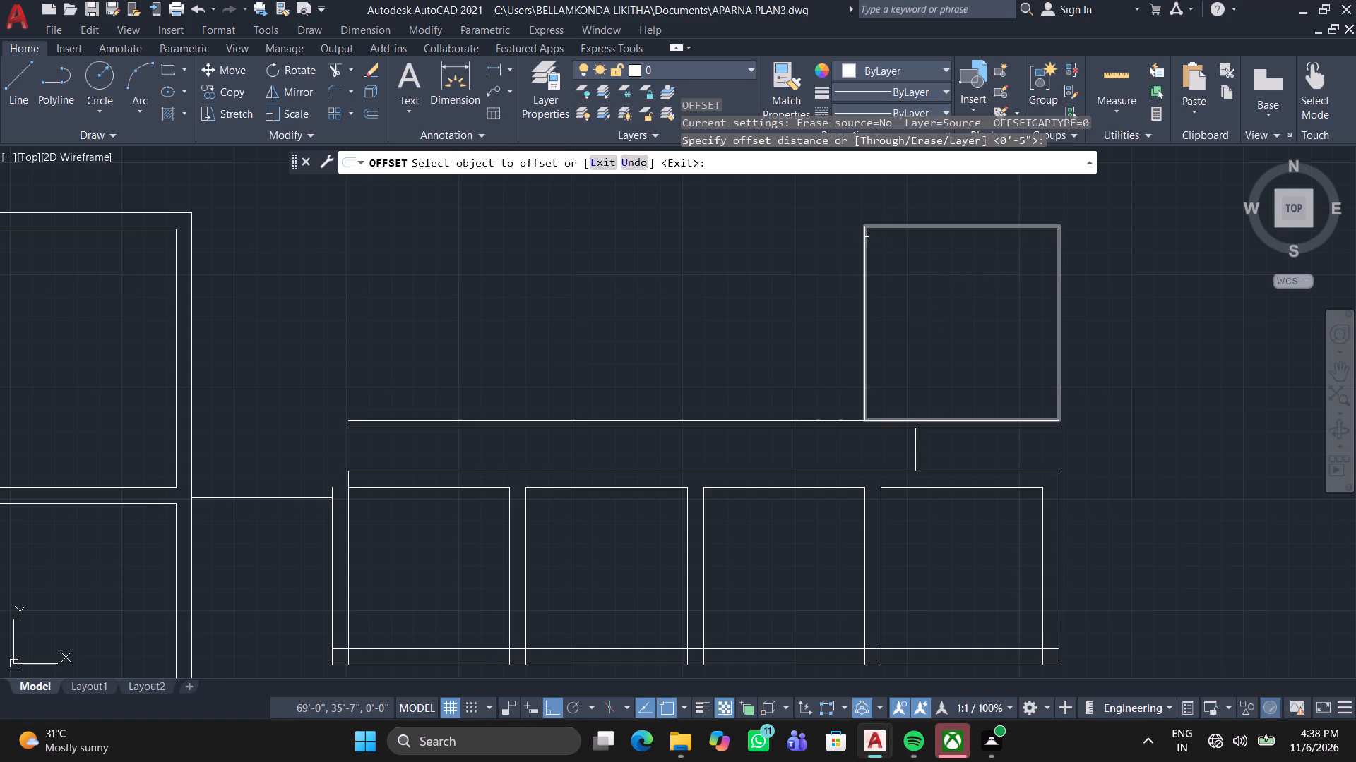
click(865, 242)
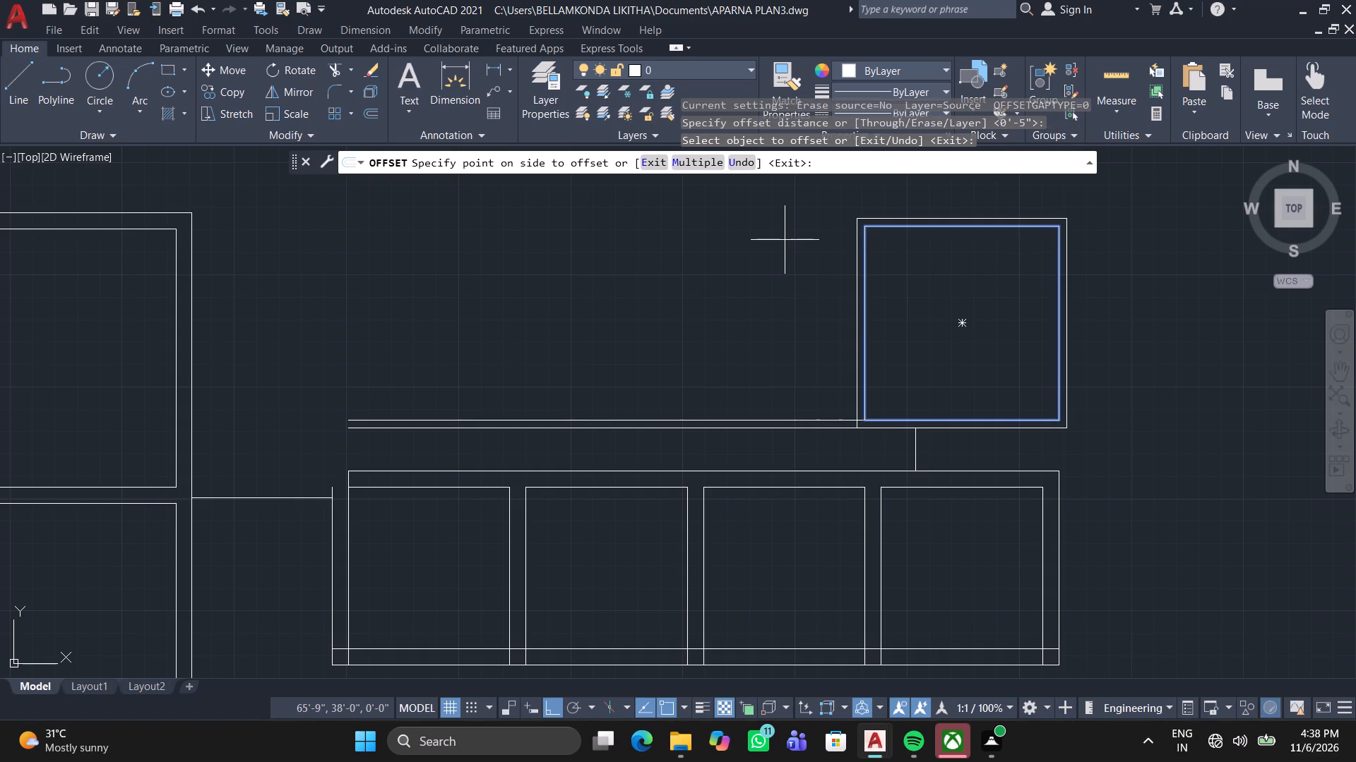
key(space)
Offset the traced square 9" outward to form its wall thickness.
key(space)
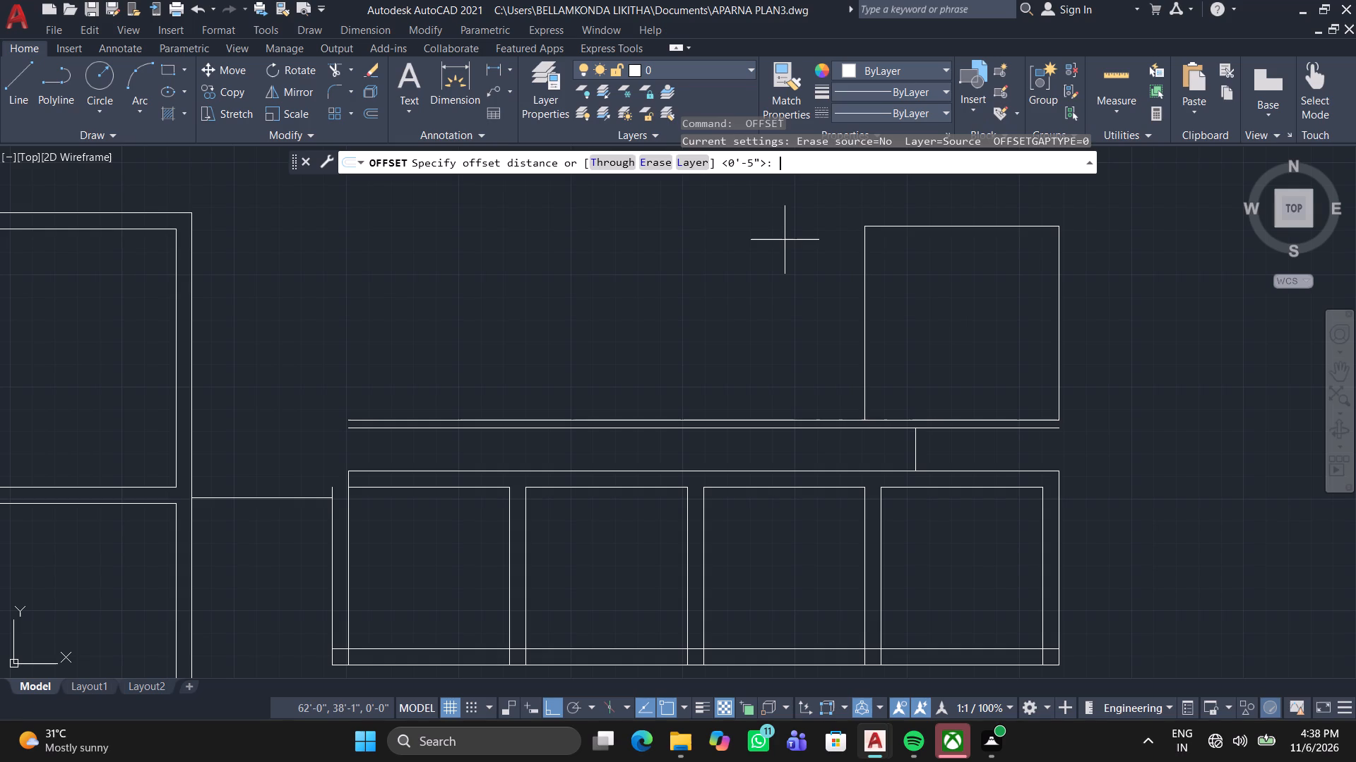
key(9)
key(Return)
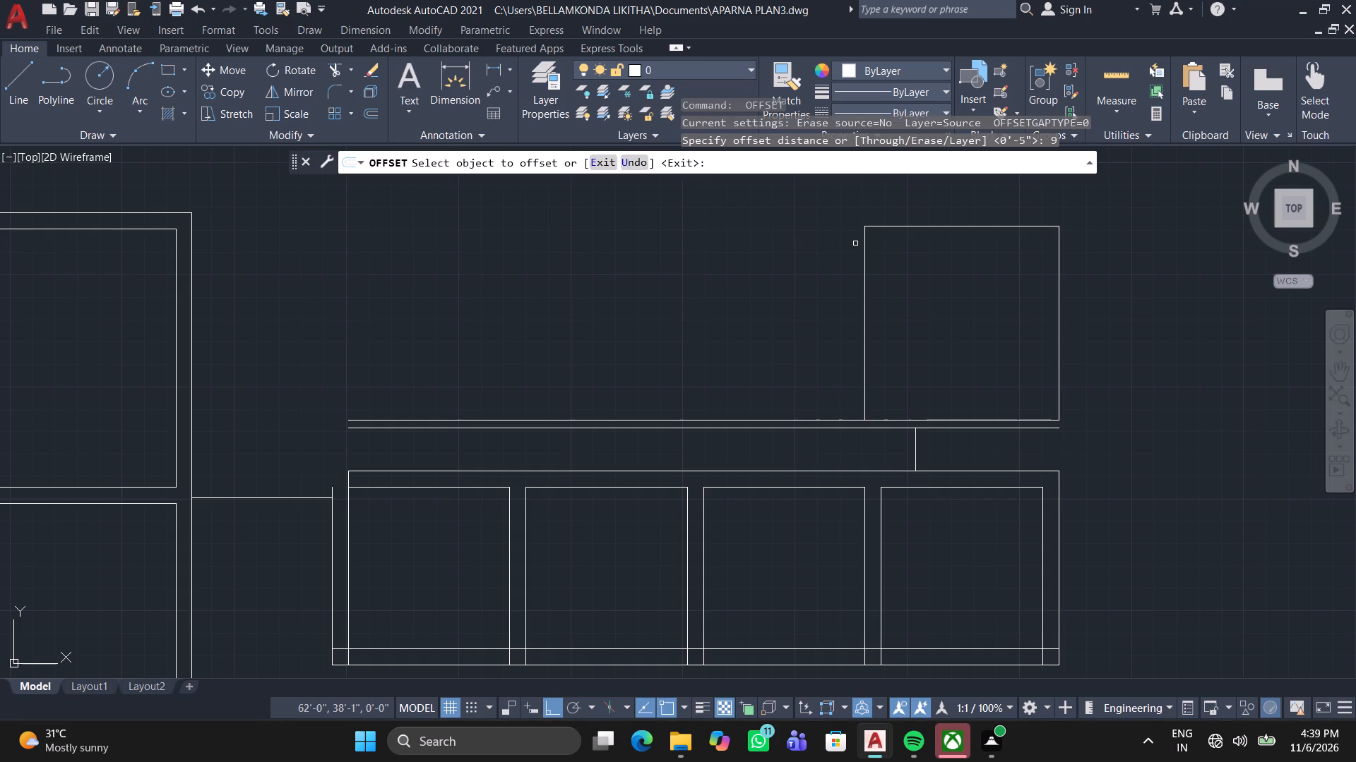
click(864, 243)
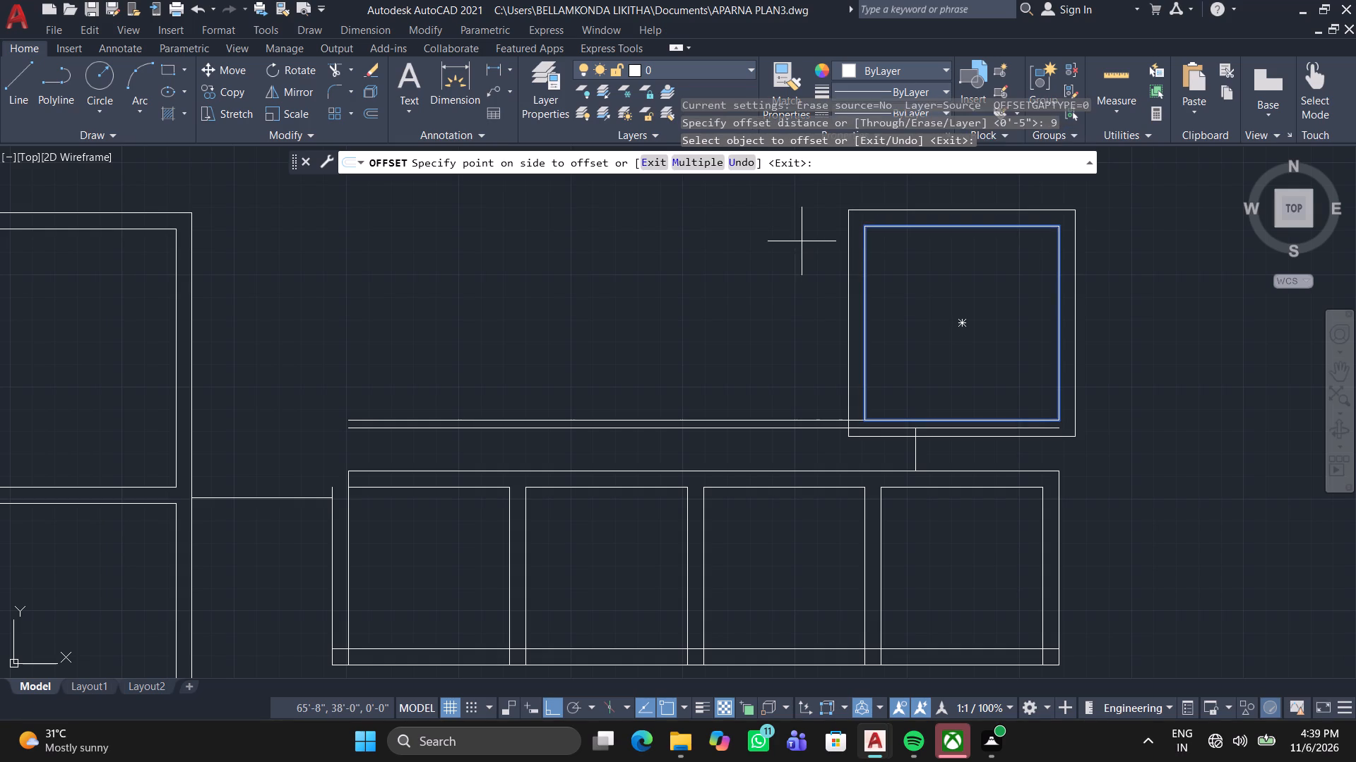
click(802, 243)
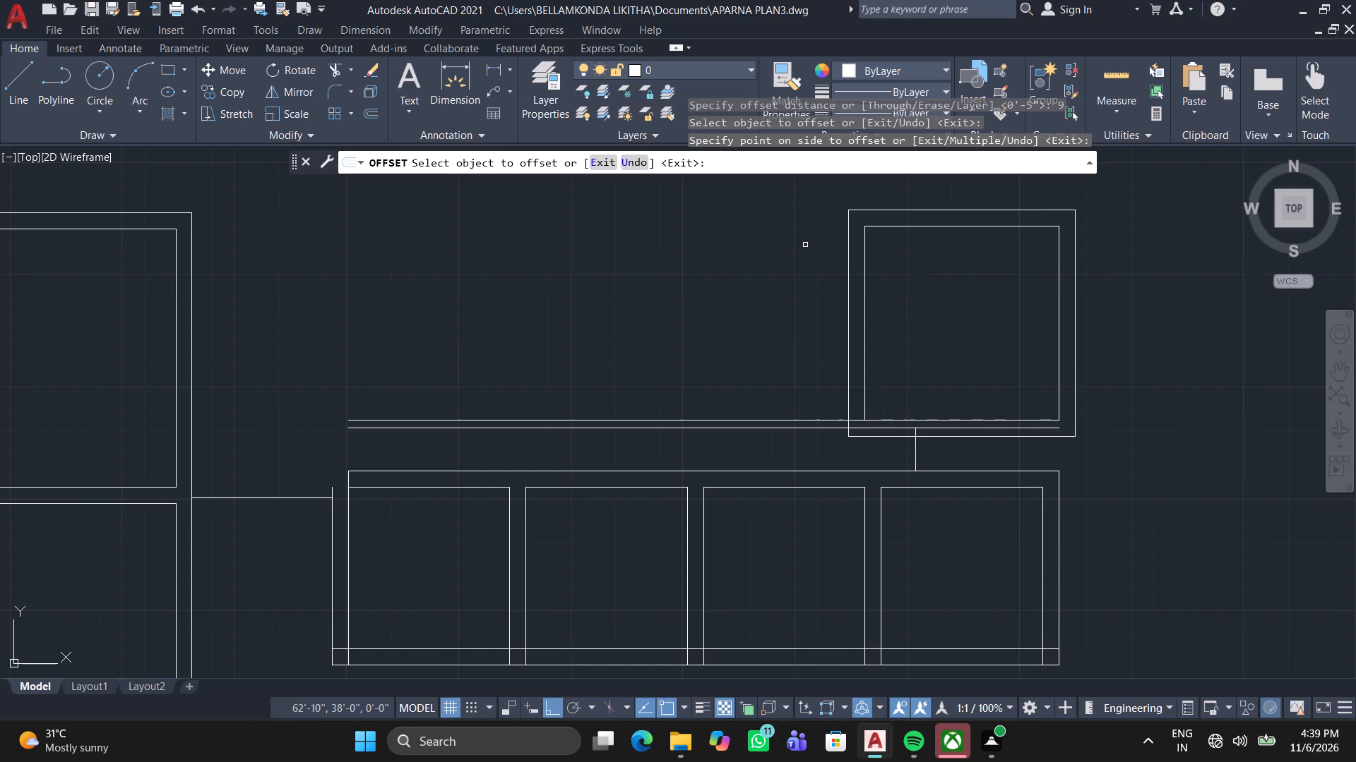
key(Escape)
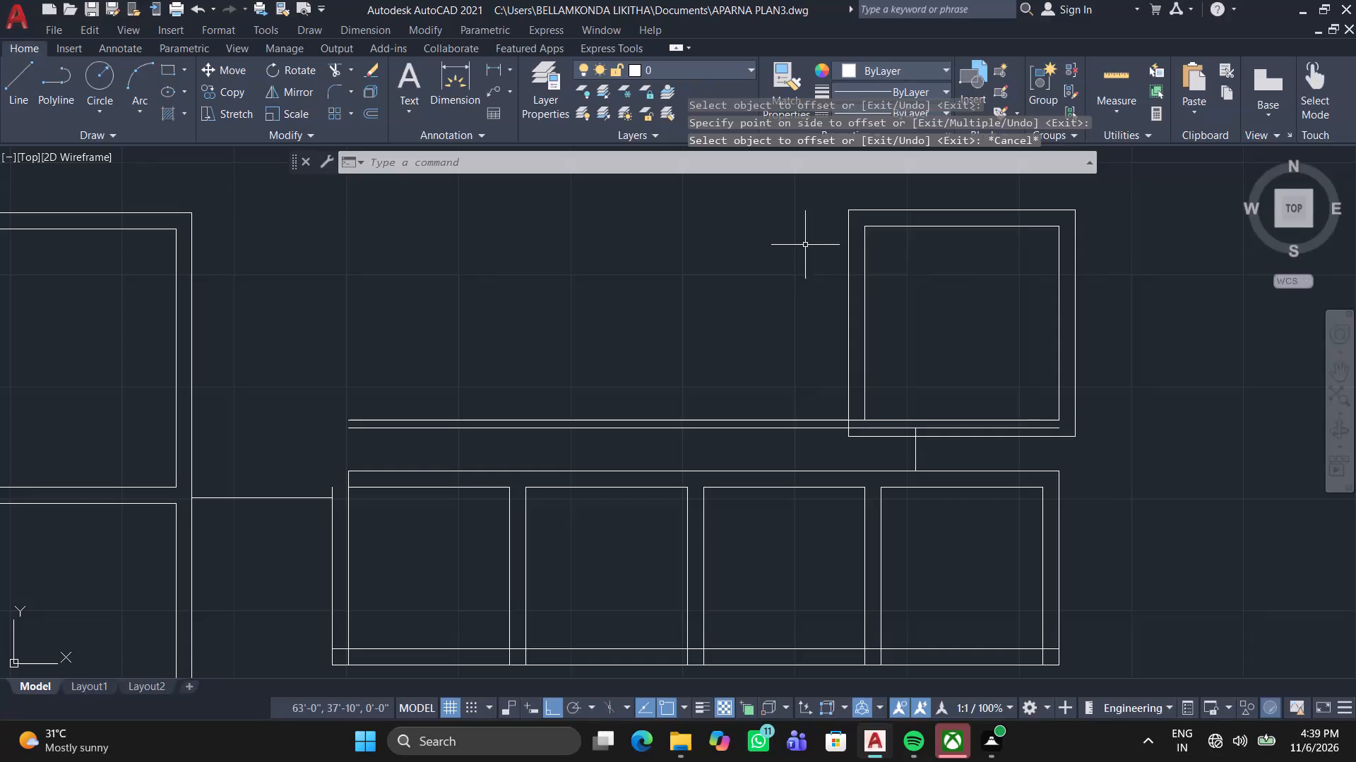
Erase the square above the thin wall, including its lines, the traced rectangle and the outward offset.
click(1102, 384)
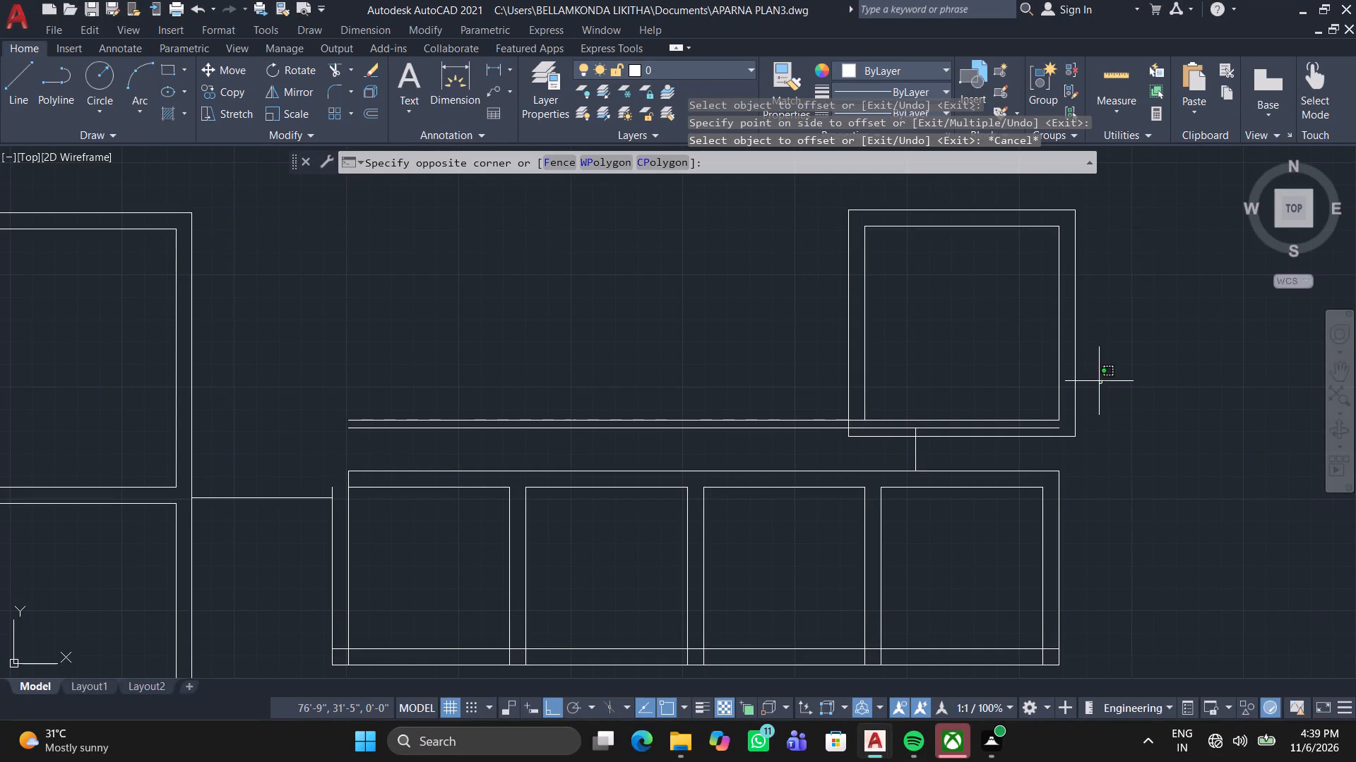
click(803, 276)
key(Delete)
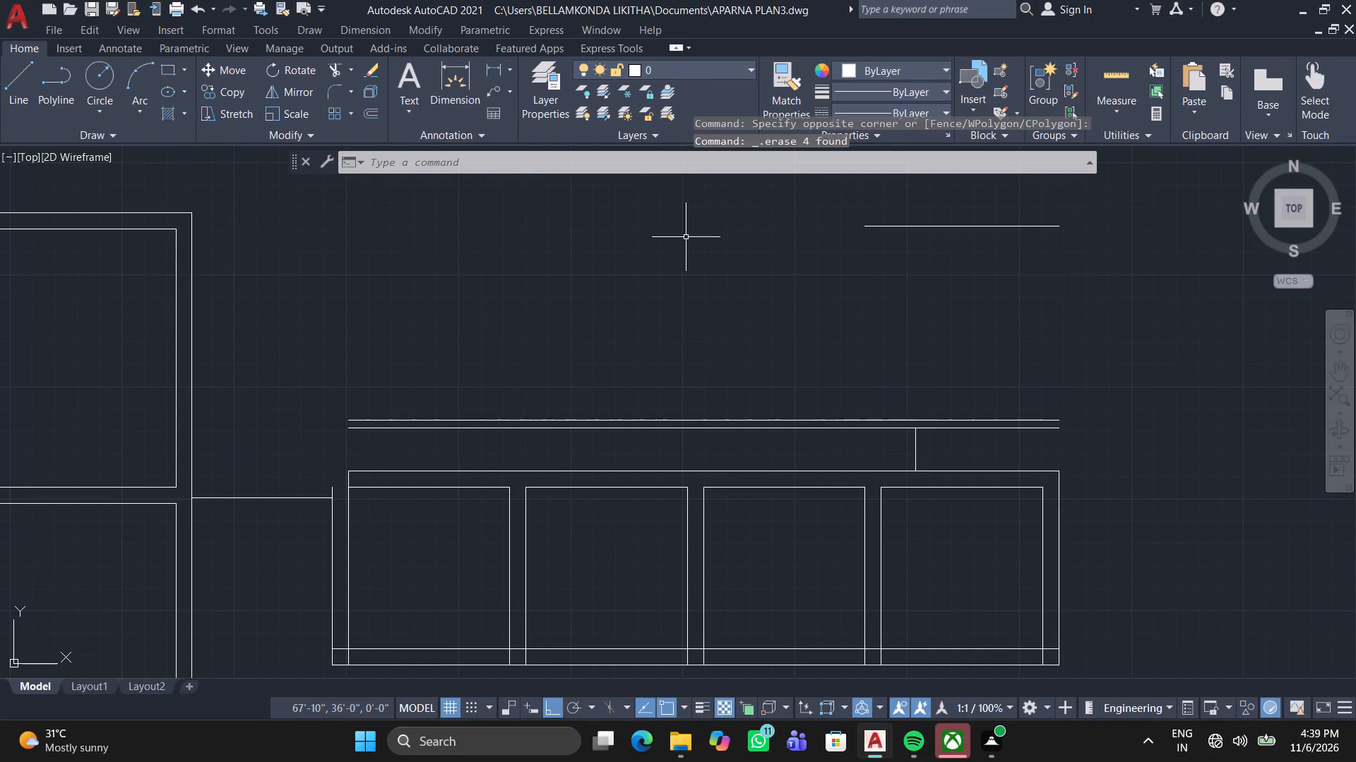
click(1118, 325)
drag(939, 192, 944, 198)
key(Delete)
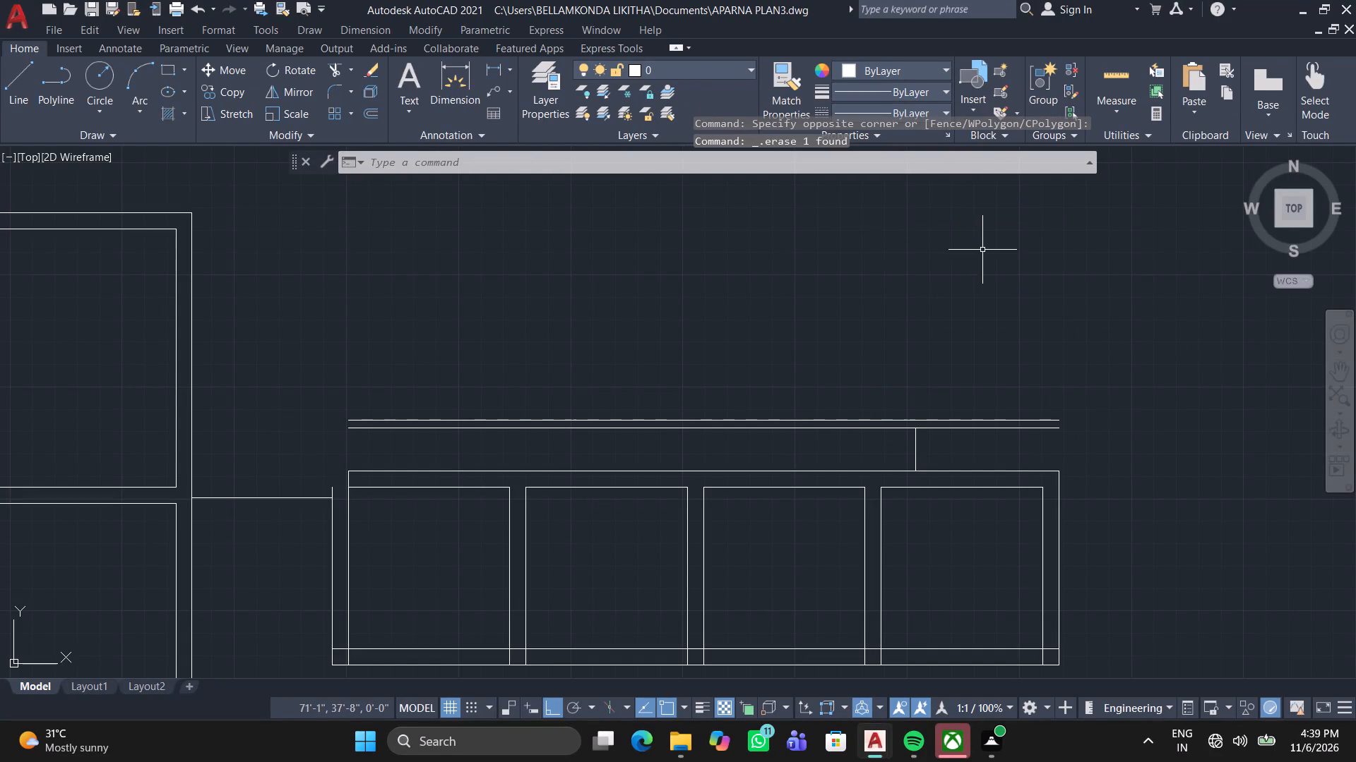
From the thin wall's upper line, aligned with the last room's inner corner, draw lines 9' up, 9' left and down to the wall.
click(20, 95)
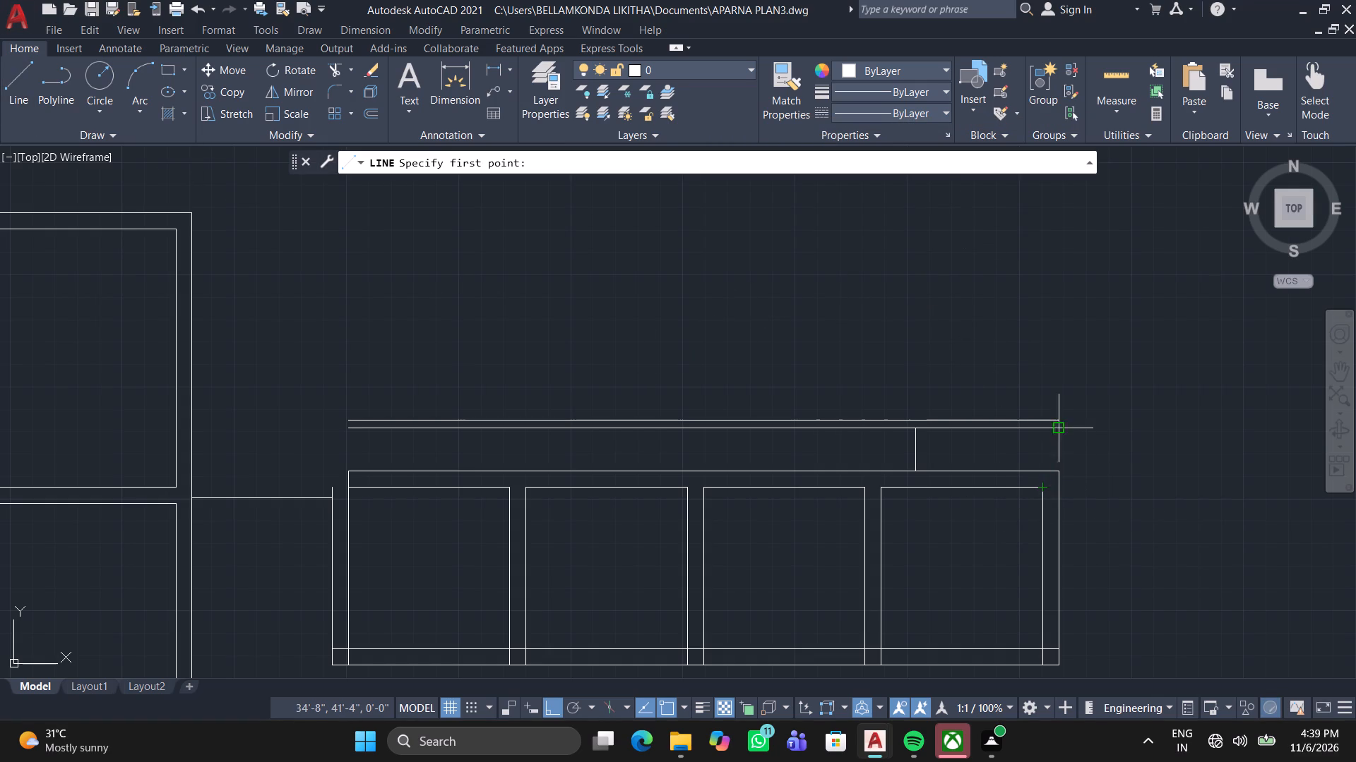
click(1043, 417)
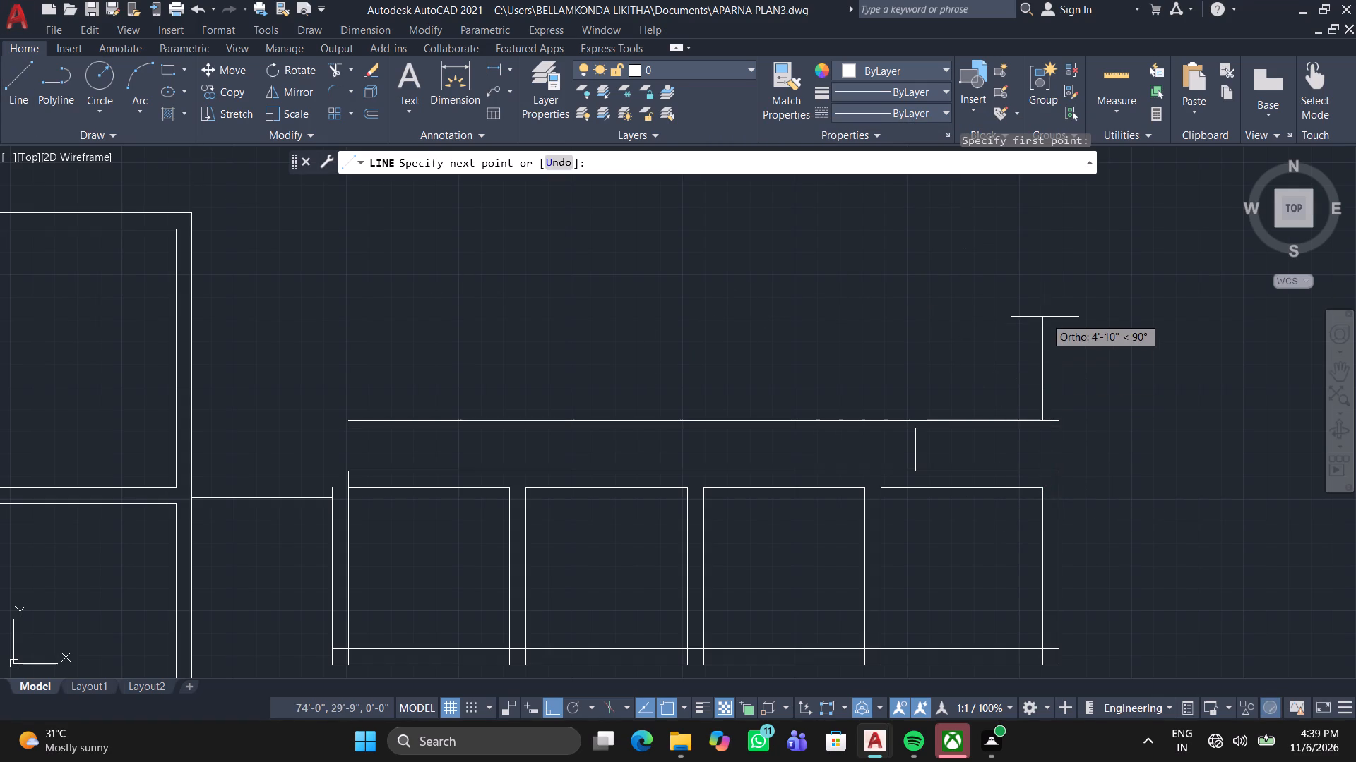
key(9)
key(apostrophe)
key(Return)
key(9)
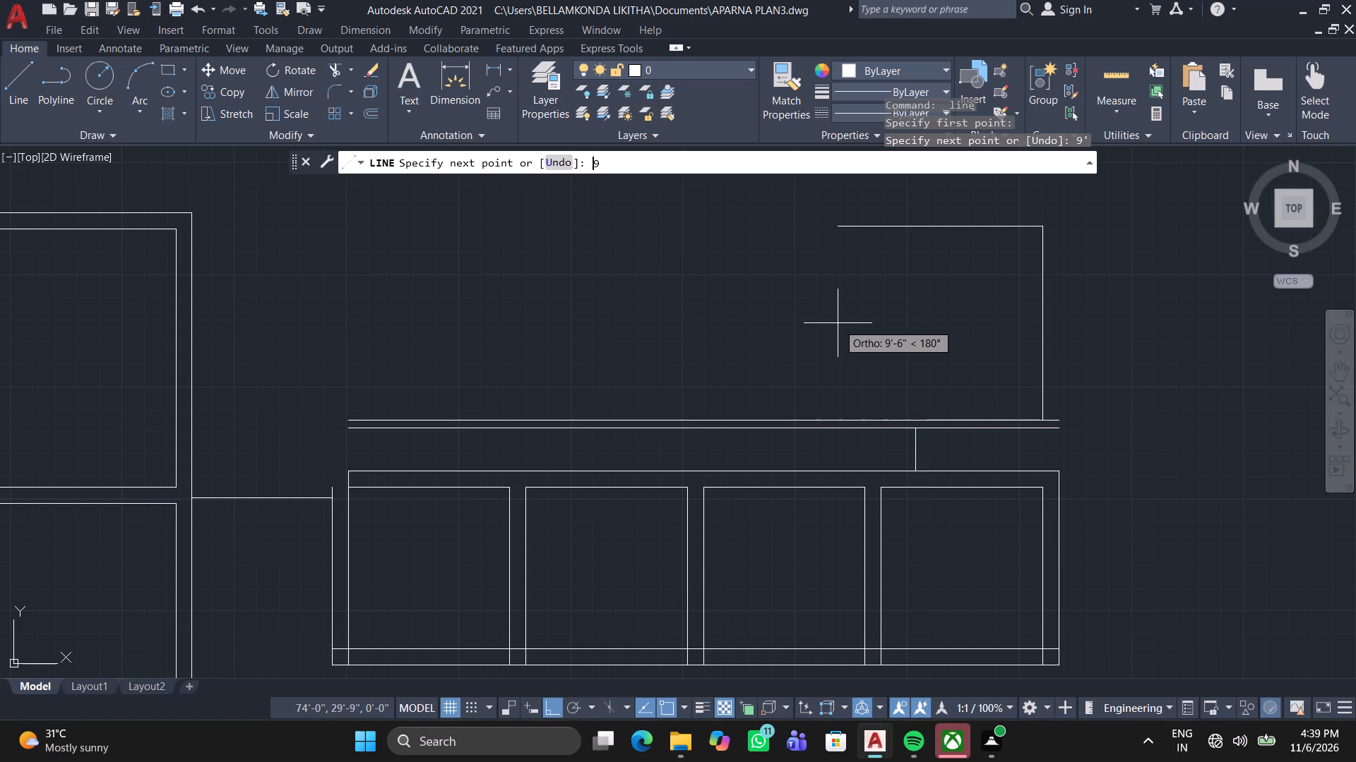
key(apostrophe)
key(Return)
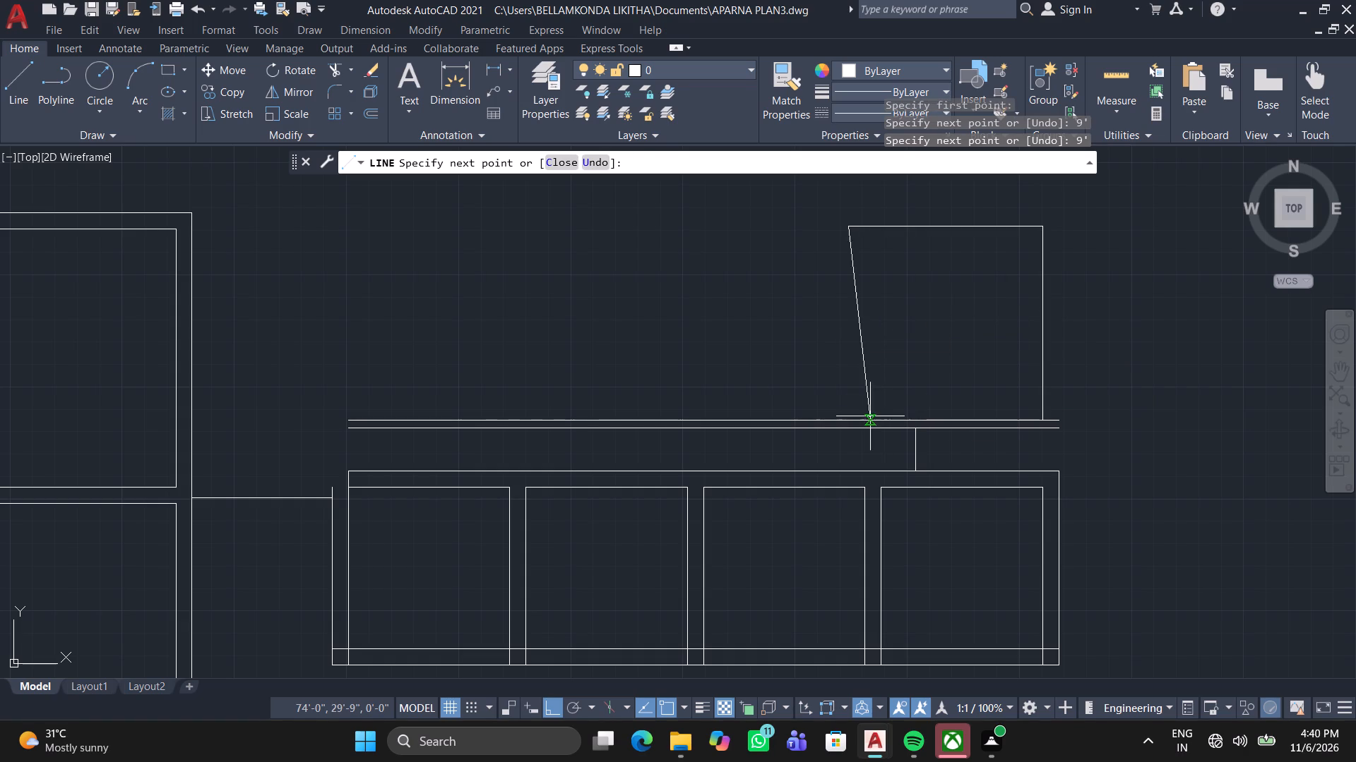
click(852, 417)
key(Escape)
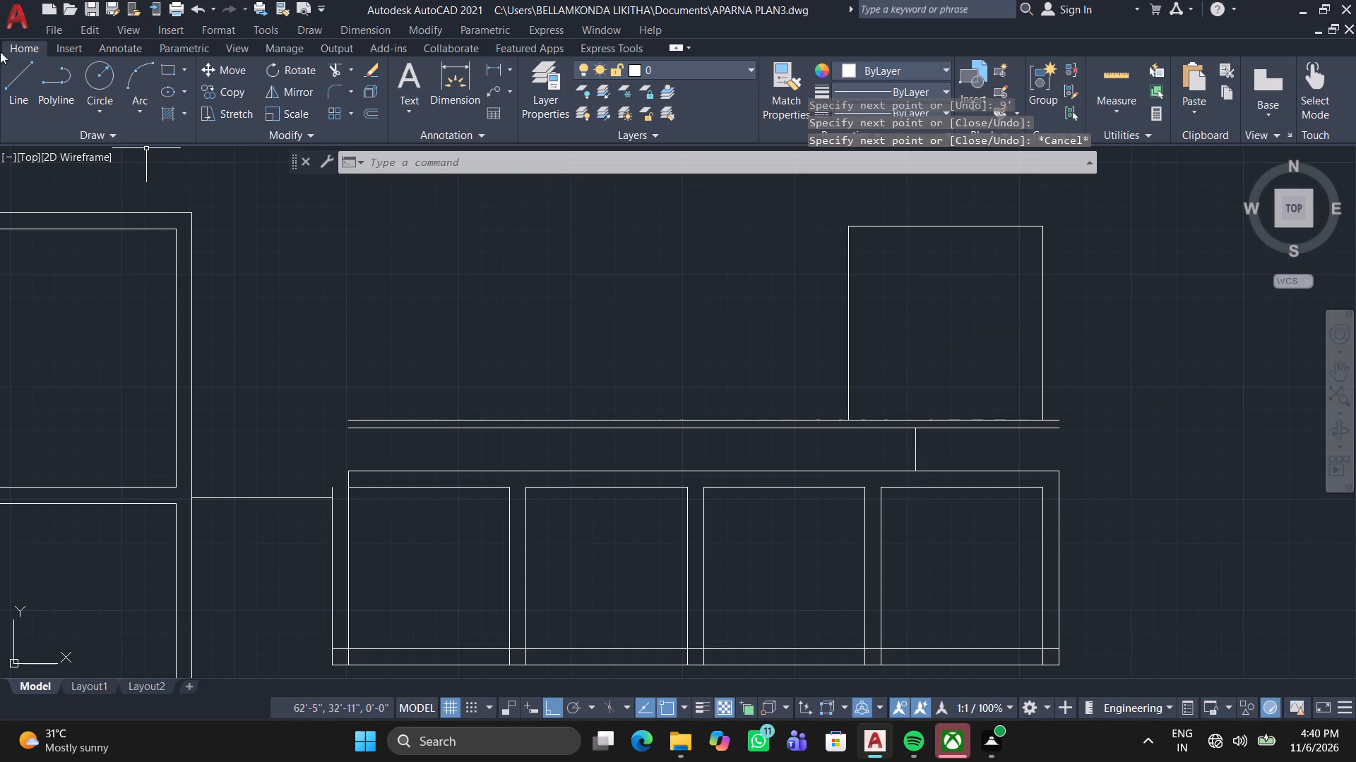
Trace a rectangle over the 9' square, from its lower-left corner on the thin wall to its upper-right corner.
click(174, 71)
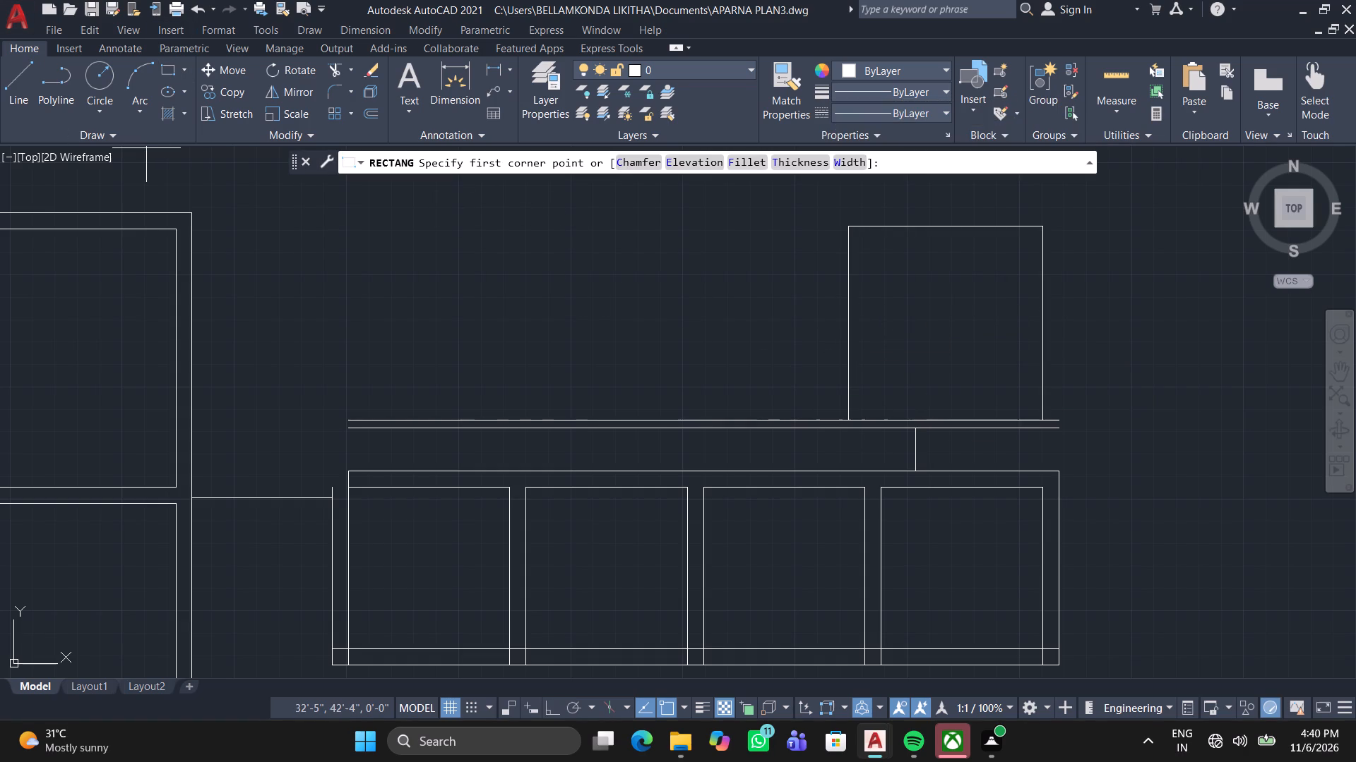
click(846, 419)
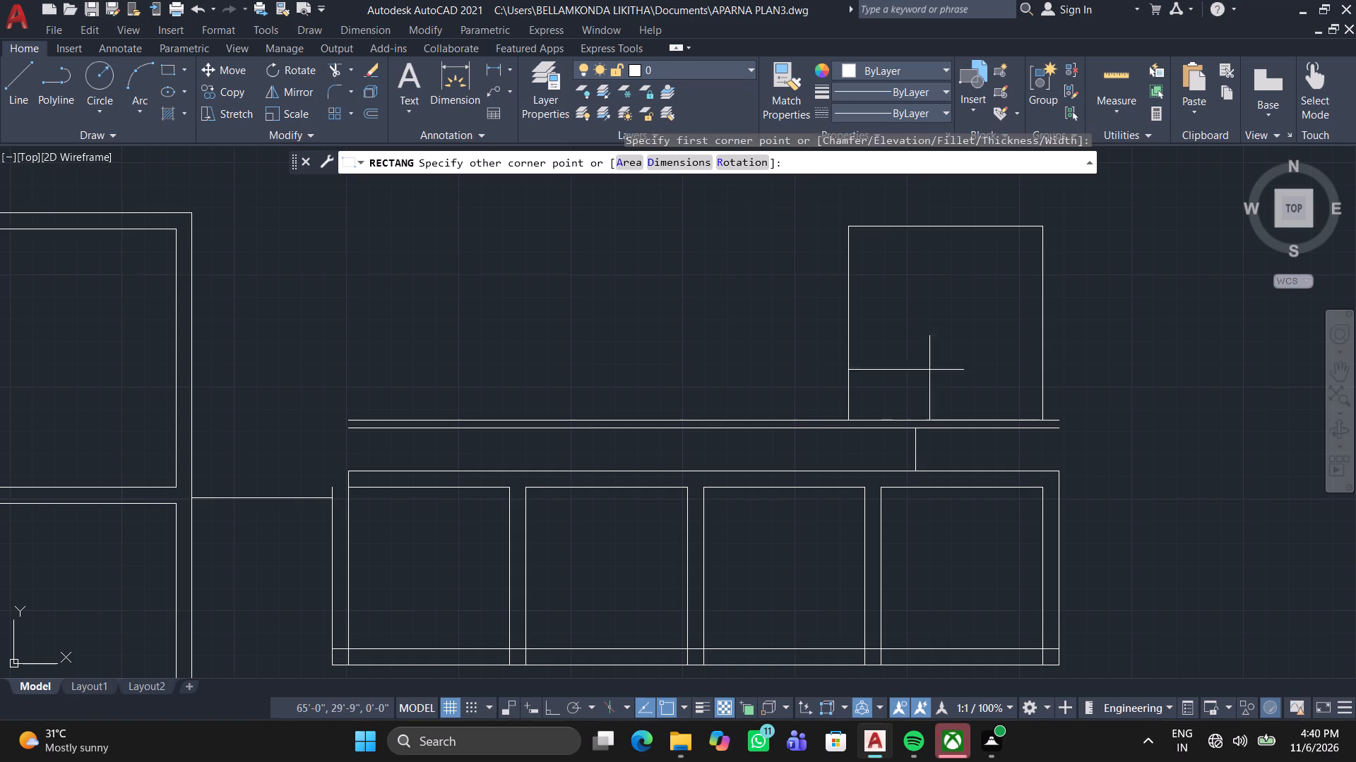
click(1040, 230)
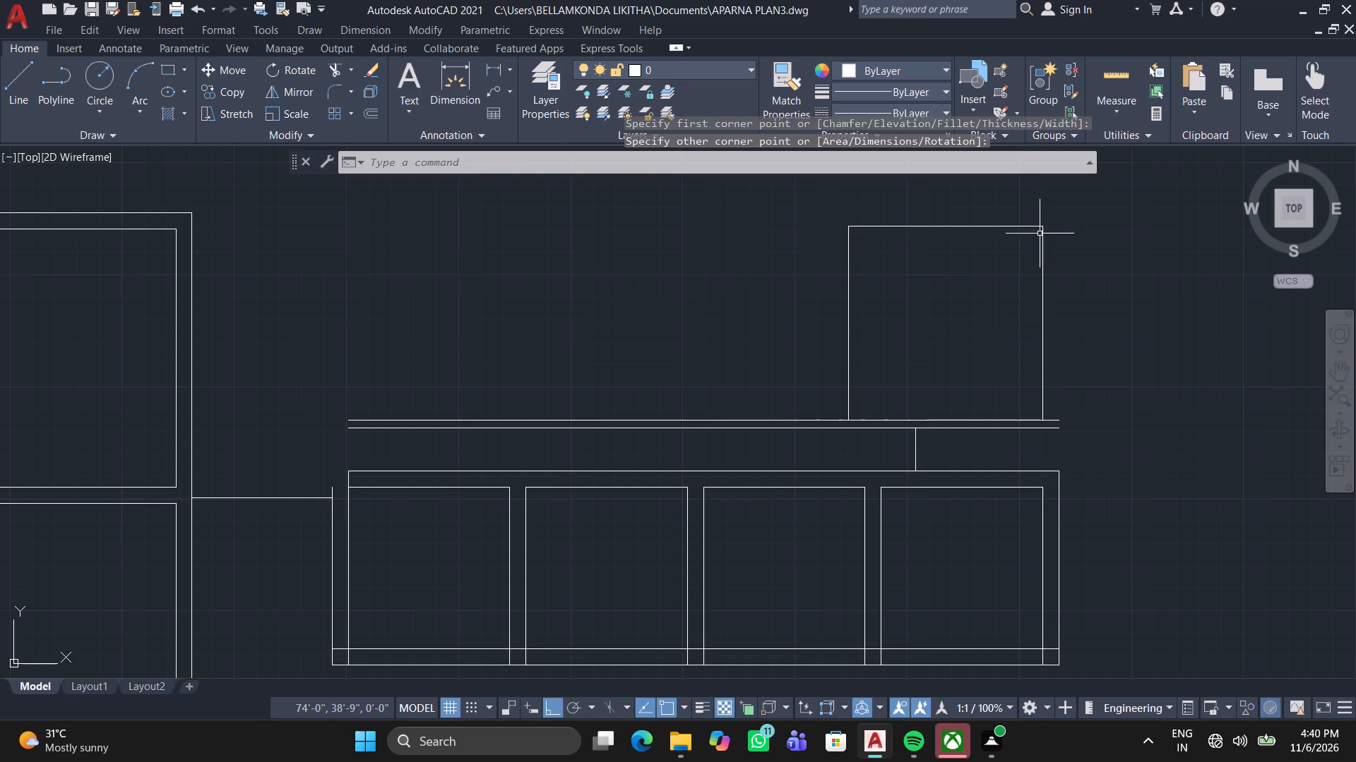
Offset the traced square 9" outward to form its wall thickness.
click(376, 110)
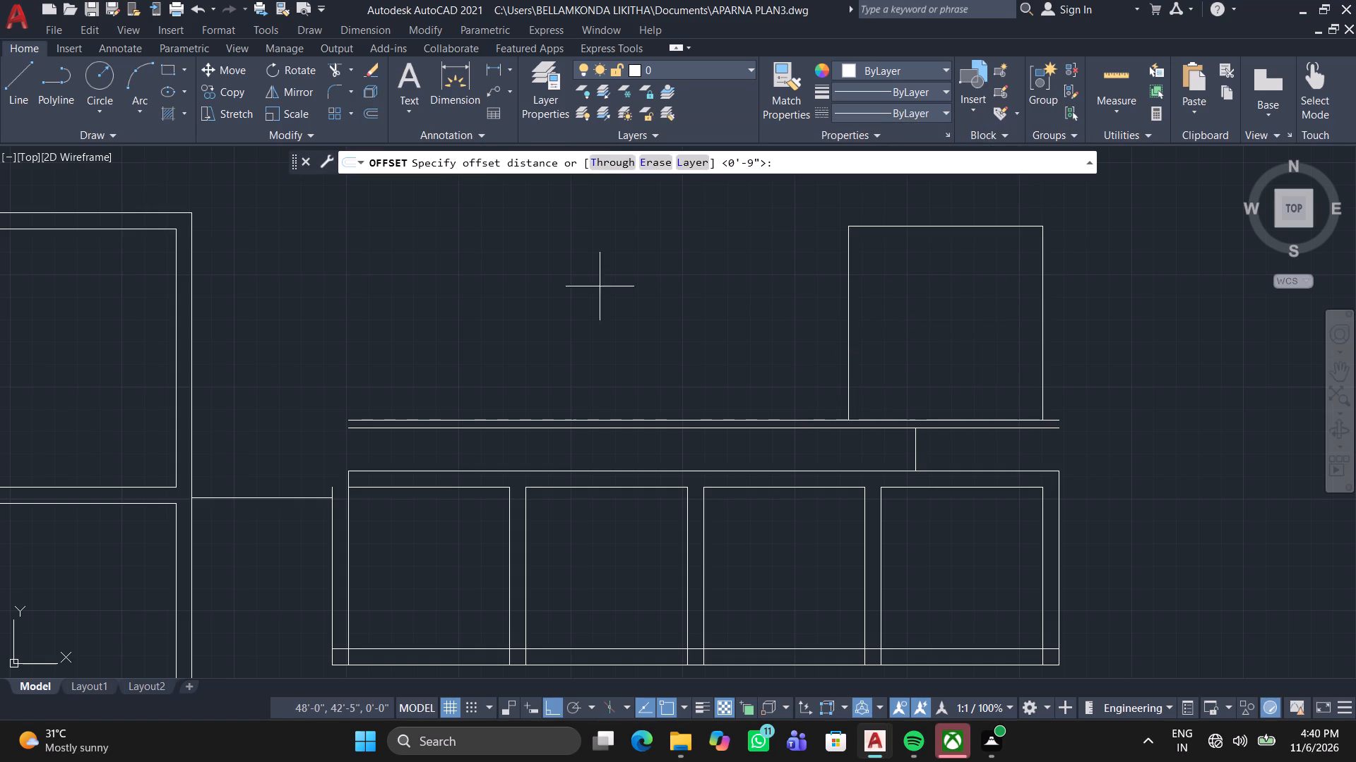
key(space)
click(847, 327)
click(698, 327)
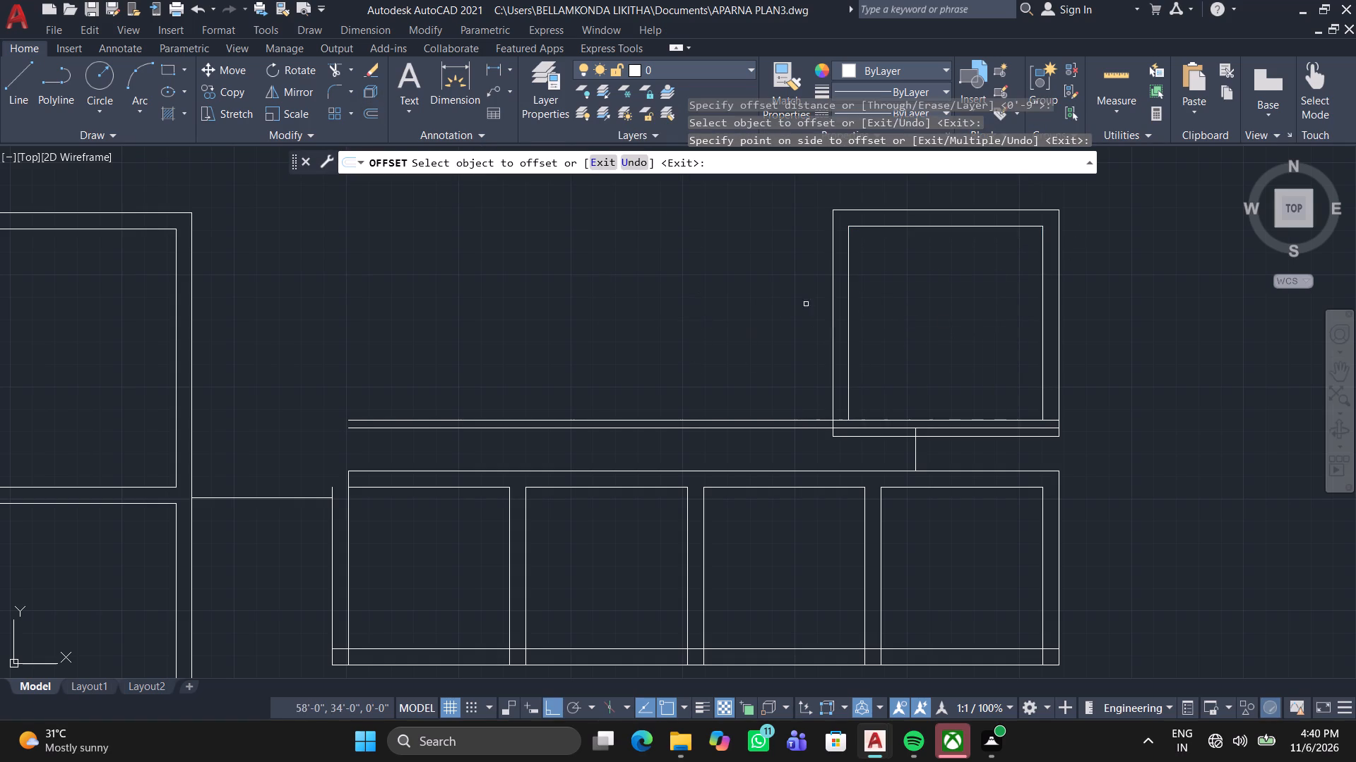
key(Escape)
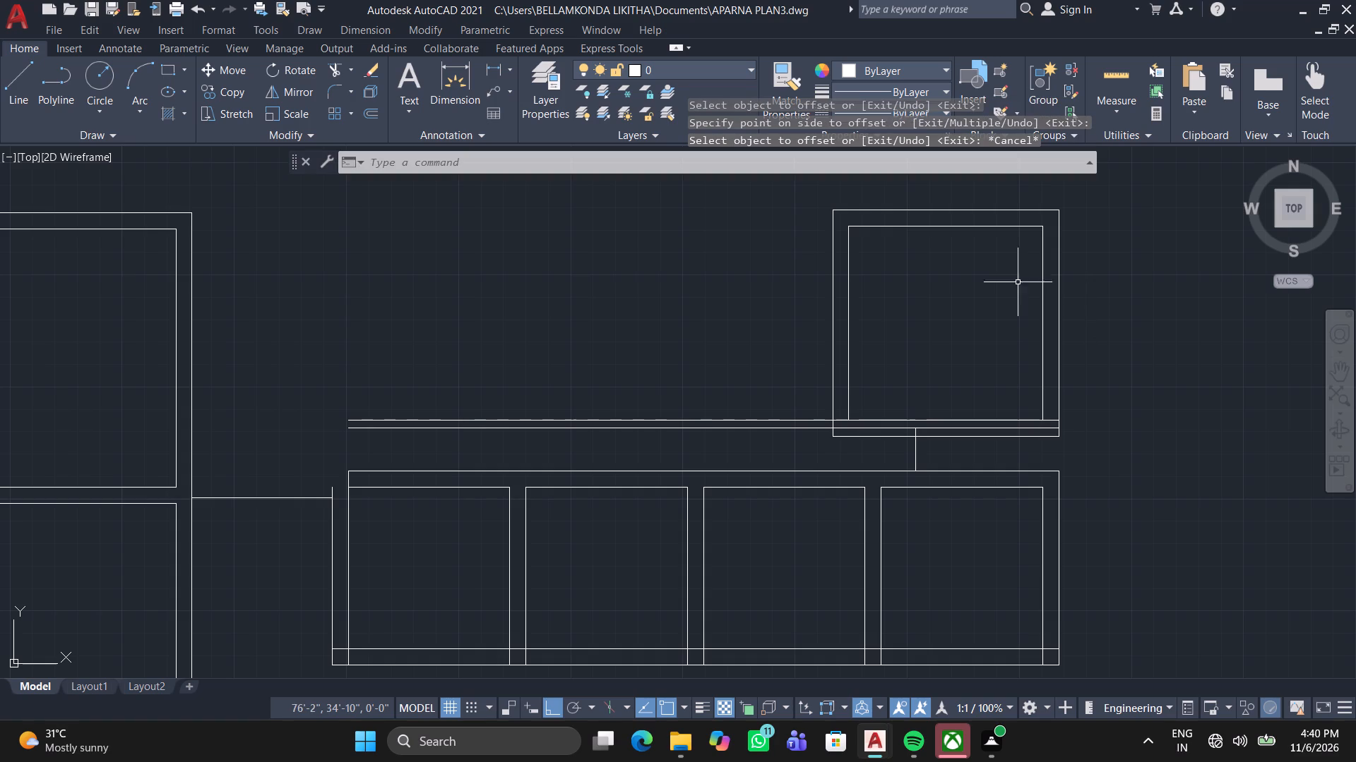
Trim away the parts of the square's outer wall outline that extend below the thin wall's lower line.
click(338, 75)
scroll(783, 397, up, 2)
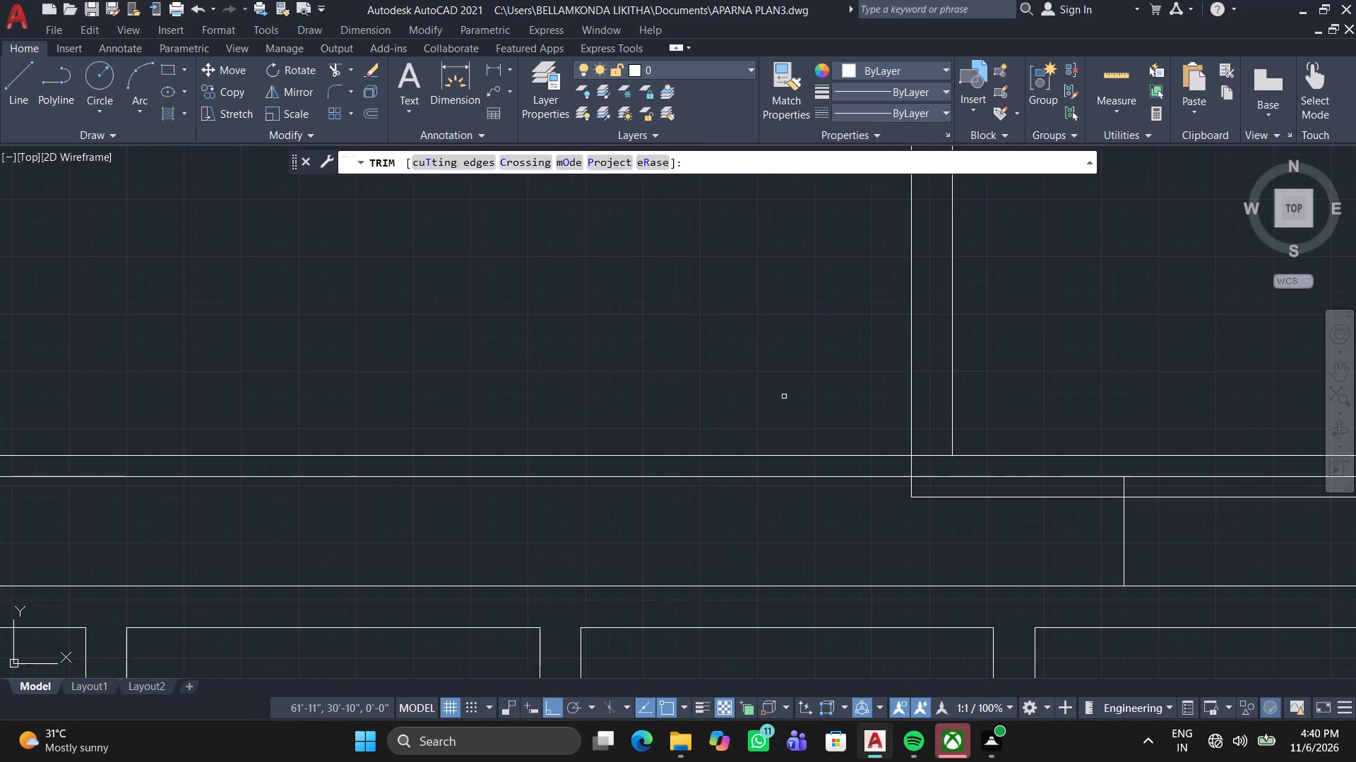
scroll(1041, 484, up, 1)
middle_drag(1040, 485, 925, 308)
click(699, 321)
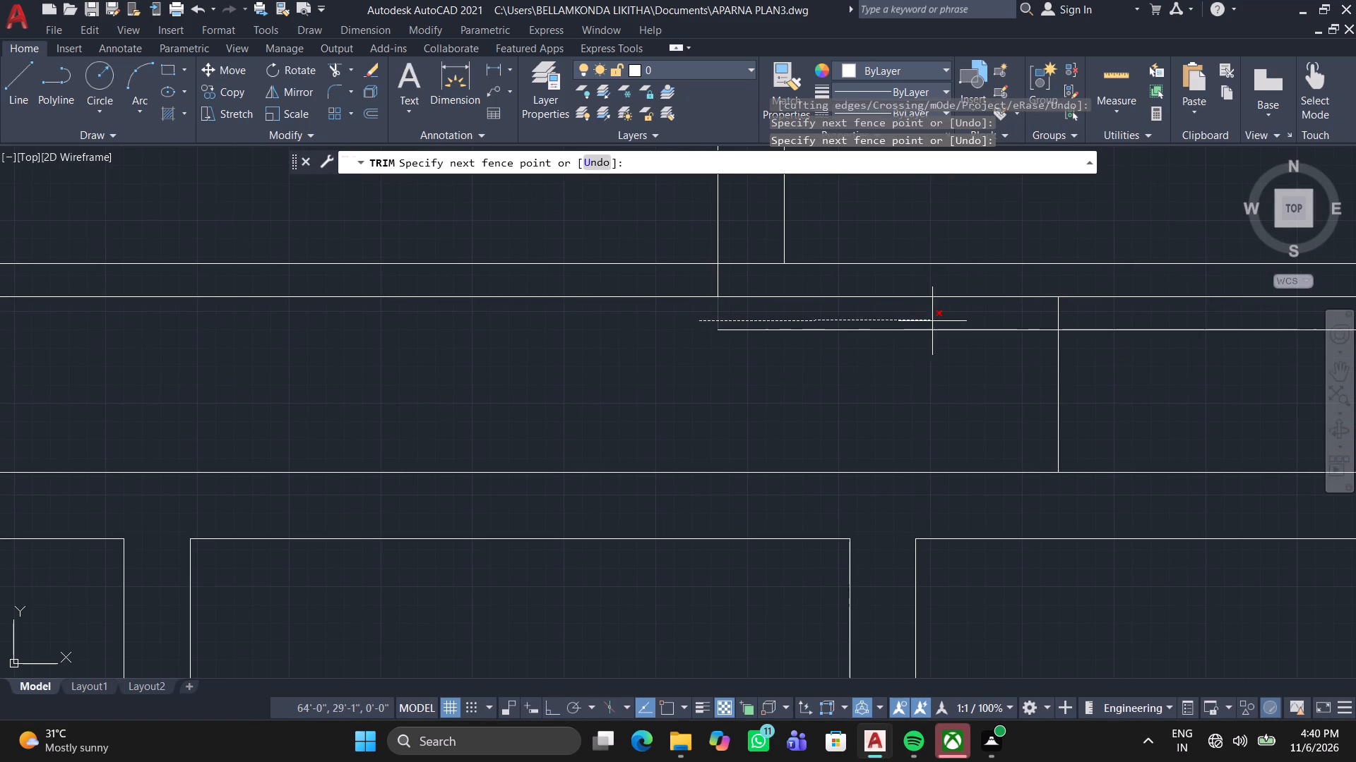
double_click(939, 322)
click(915, 362)
click(992, 305)
click(1188, 328)
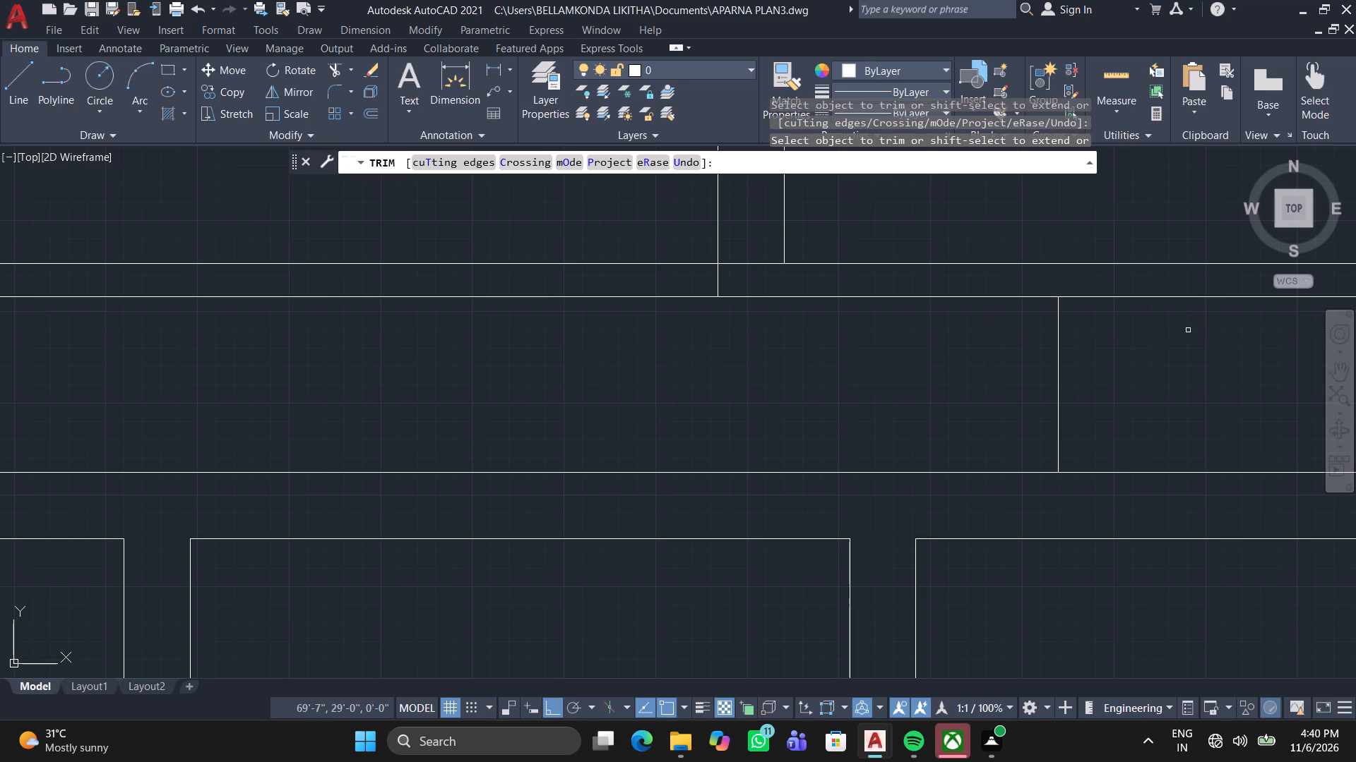
middle_drag(1119, 365, 556, 375)
middle_click(553, 375)
click(1083, 325)
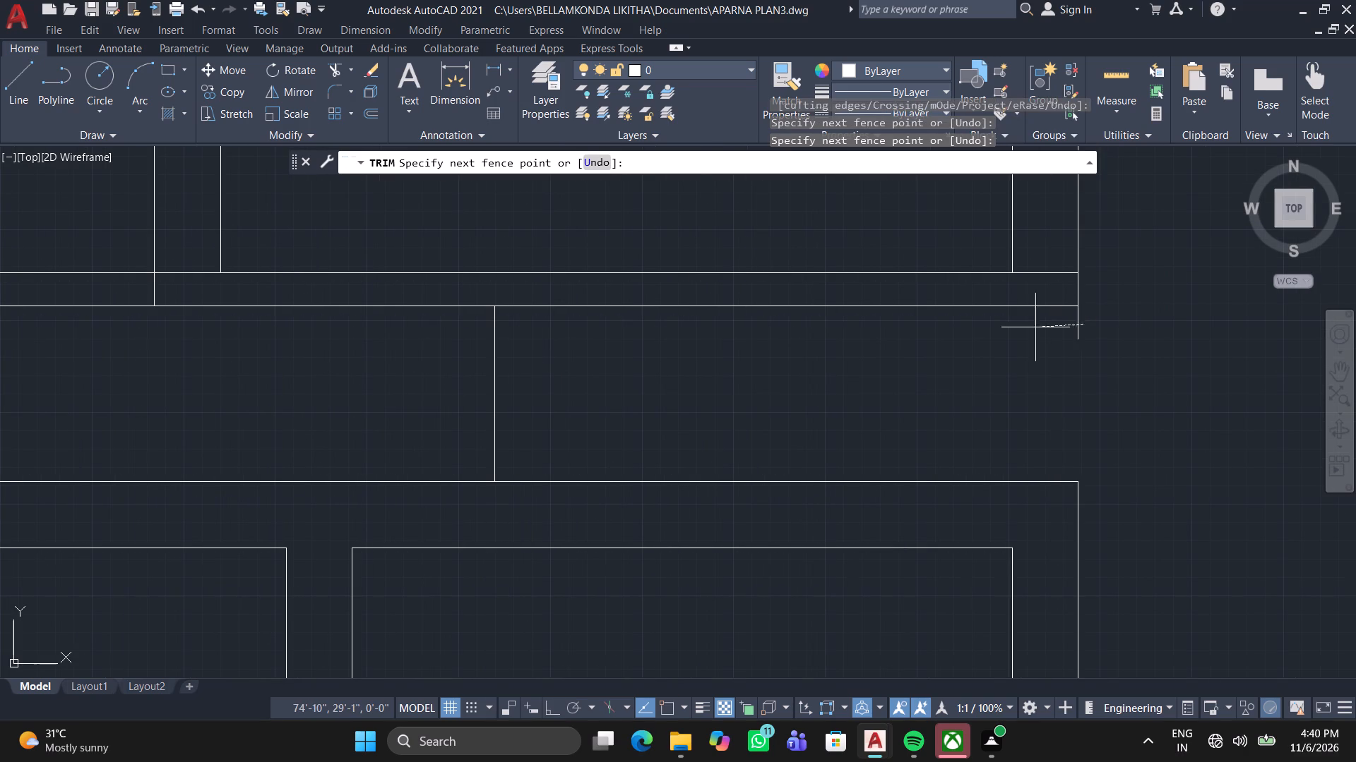
click(1004, 351)
From the top end of the four-room row's outer left wall, draw lines about 13' up and about 23' right to the square's outer corner.
scroll(997, 350, down, 3)
middle_drag(1028, 271, 1013, 440)
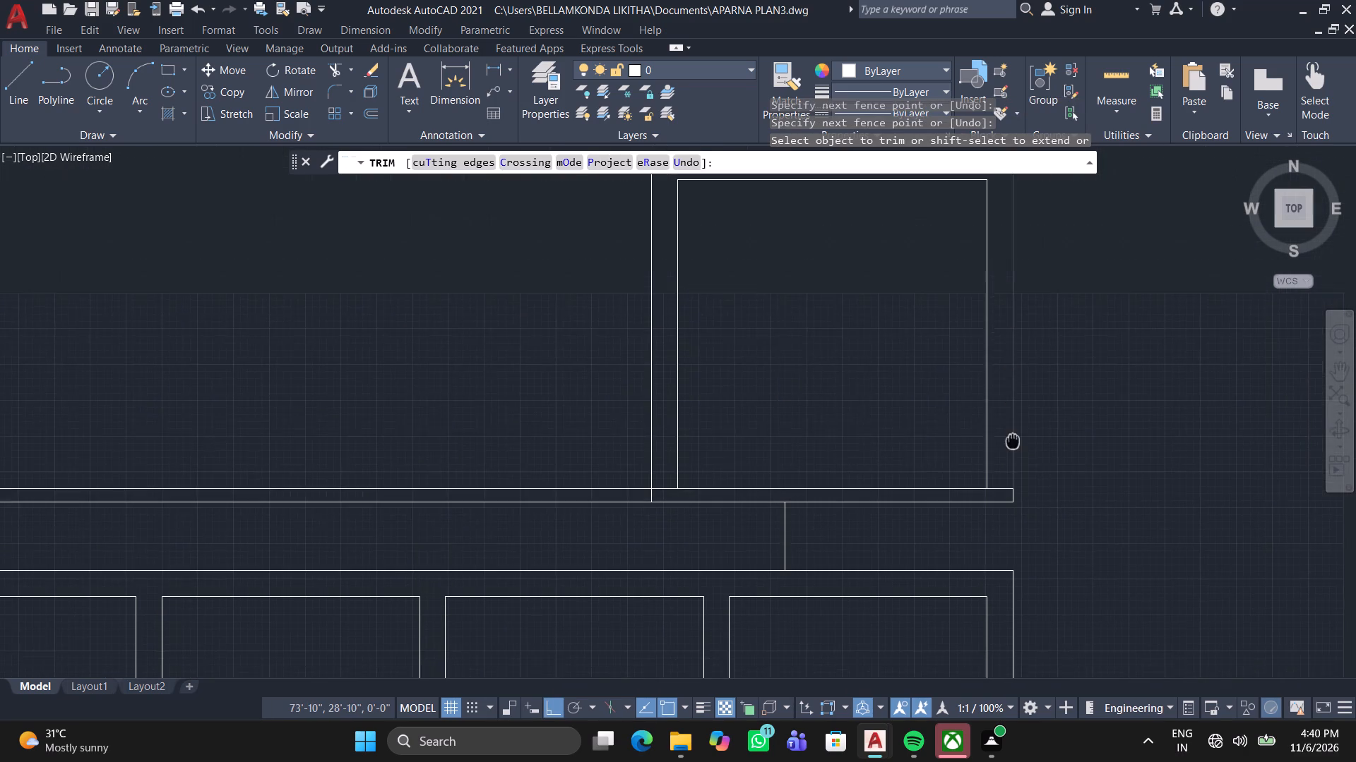
middle_drag(1013, 440, 1013, 445)
middle_drag(952, 349, 972, 334)
scroll(968, 326, down, 2)
middle_drag(969, 331, 1039, 335)
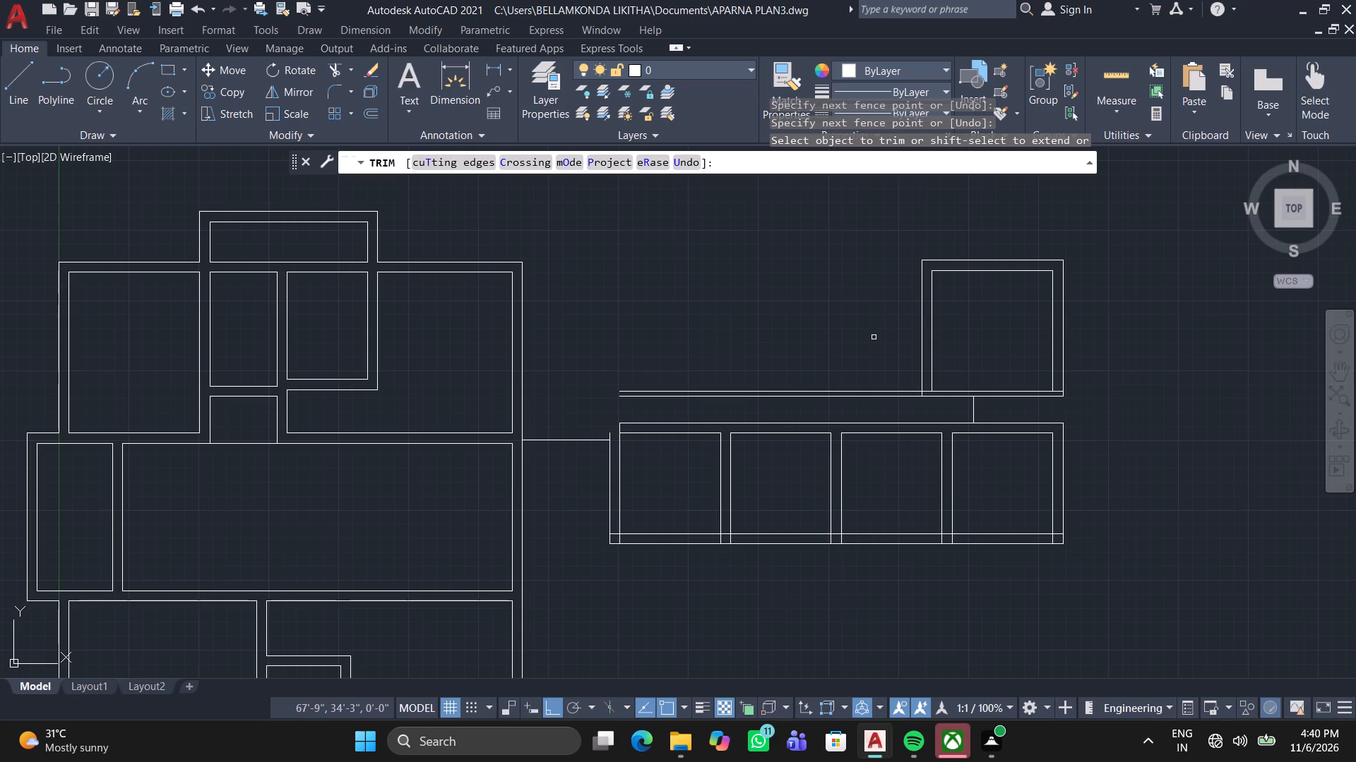
middle_drag(719, 313, 846, 310)
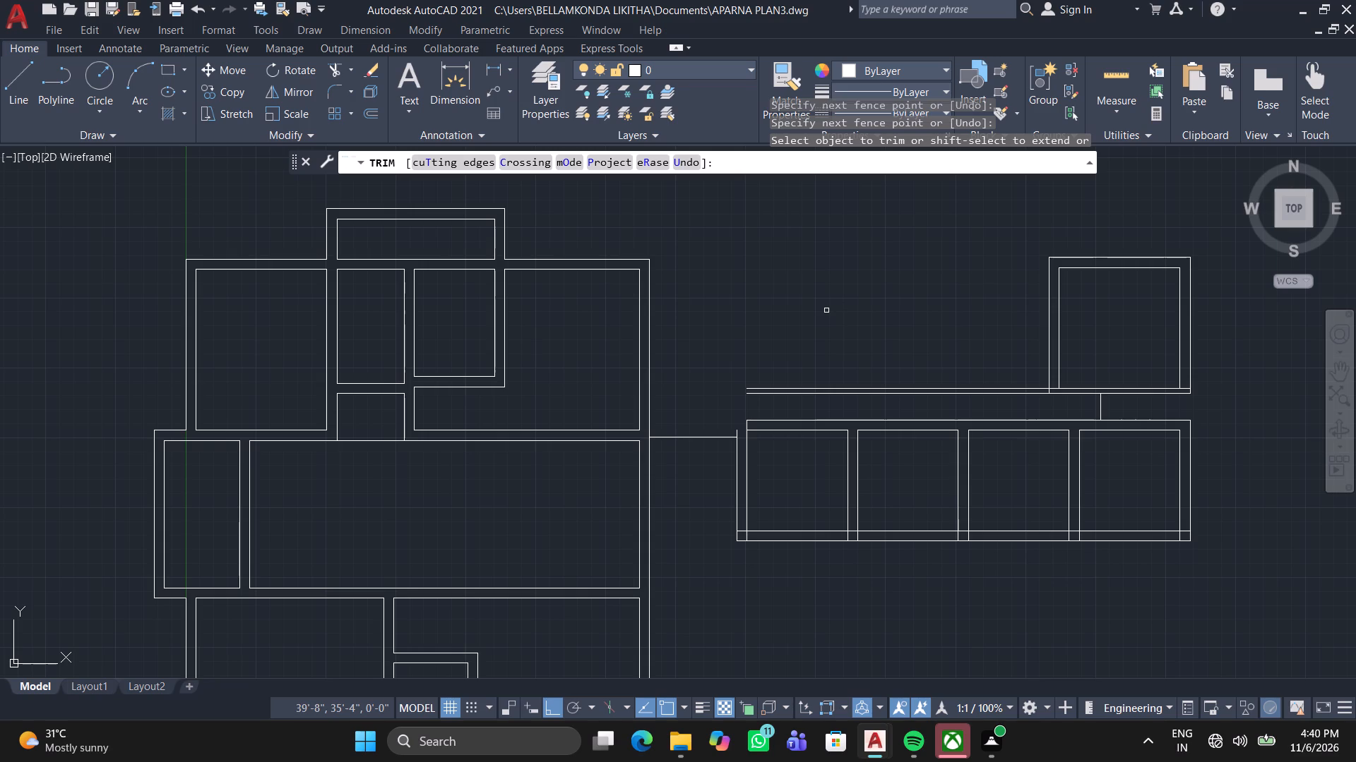
click(6, 80)
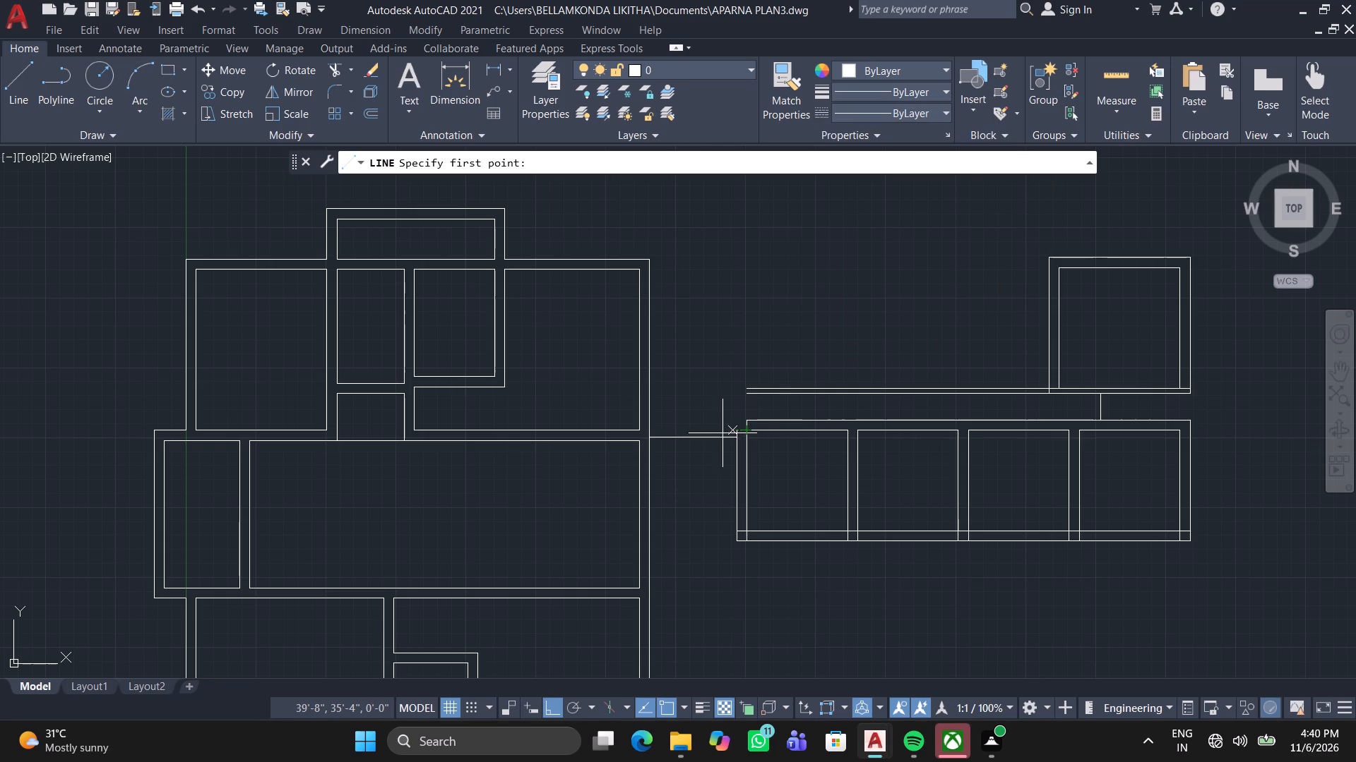
click(732, 428)
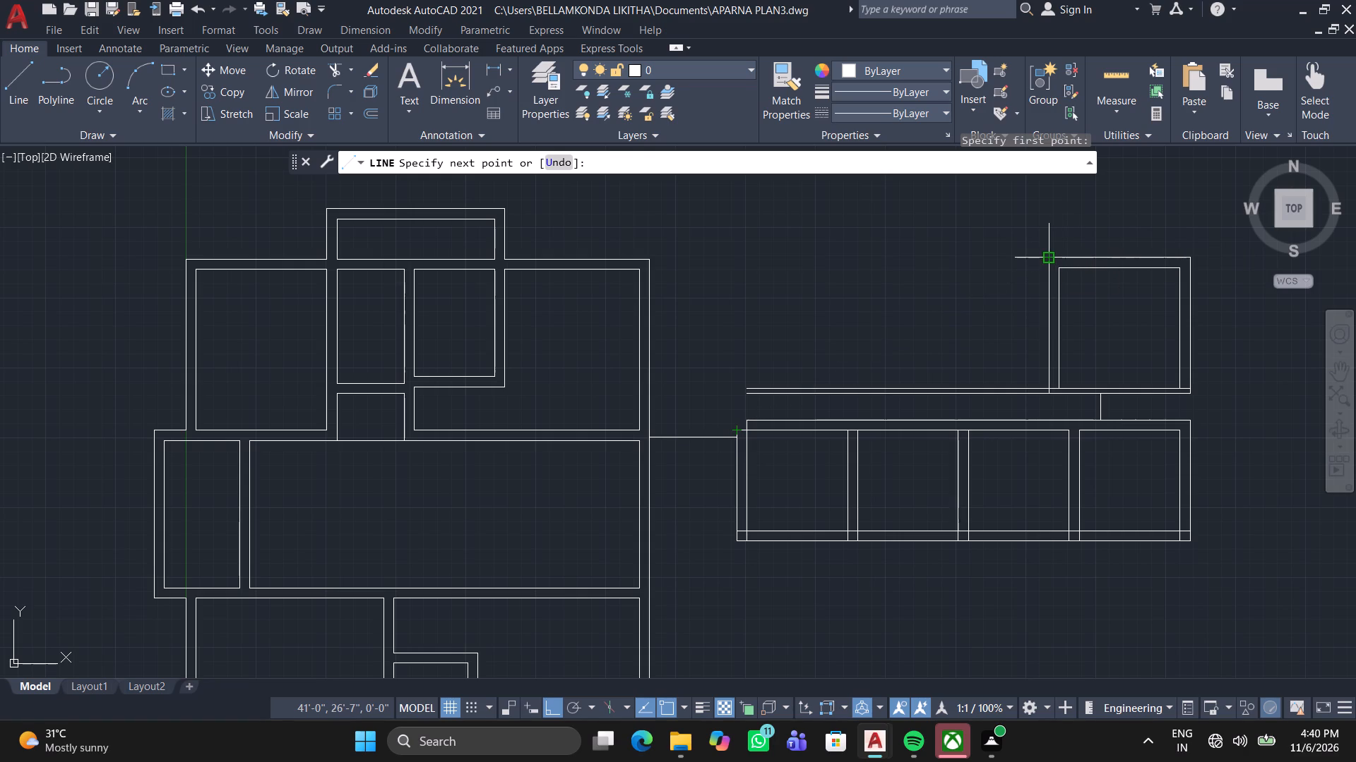
click(762, 254)
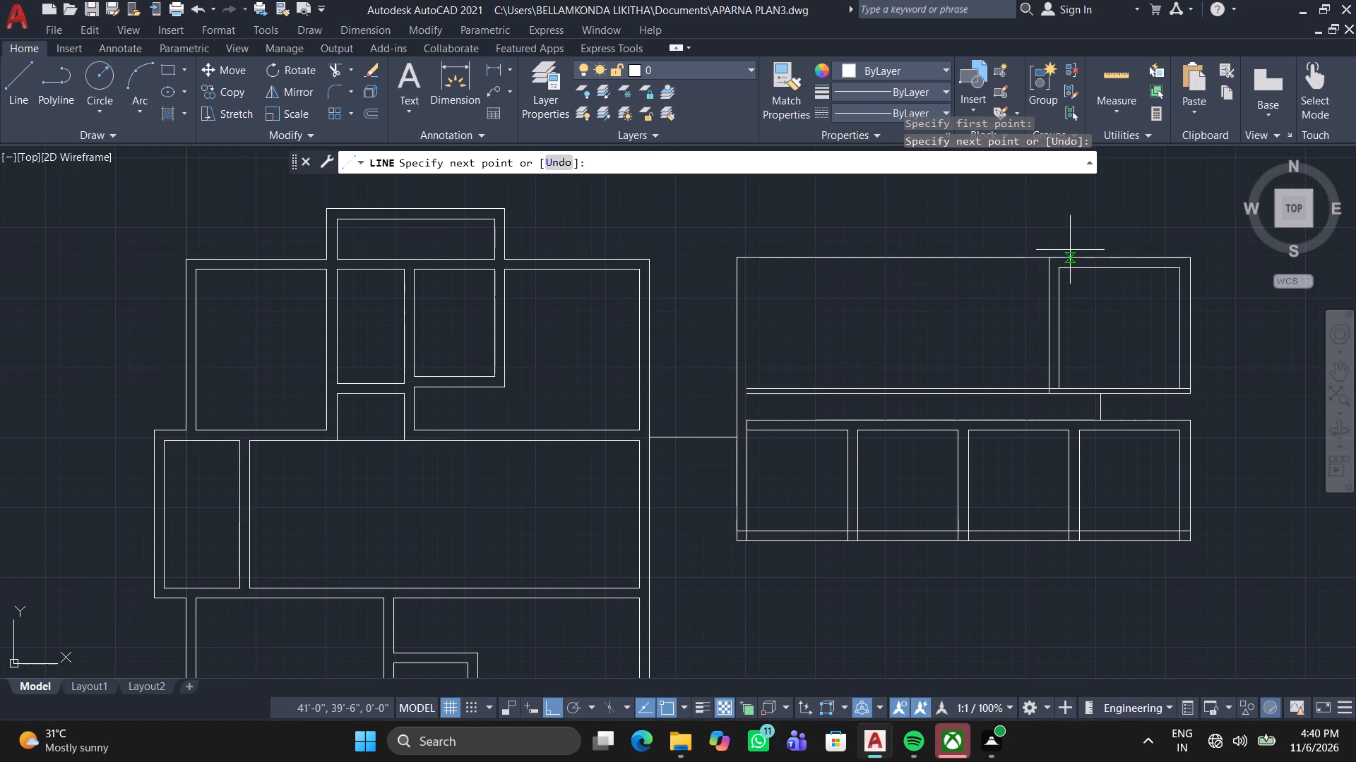
click(1048, 258)
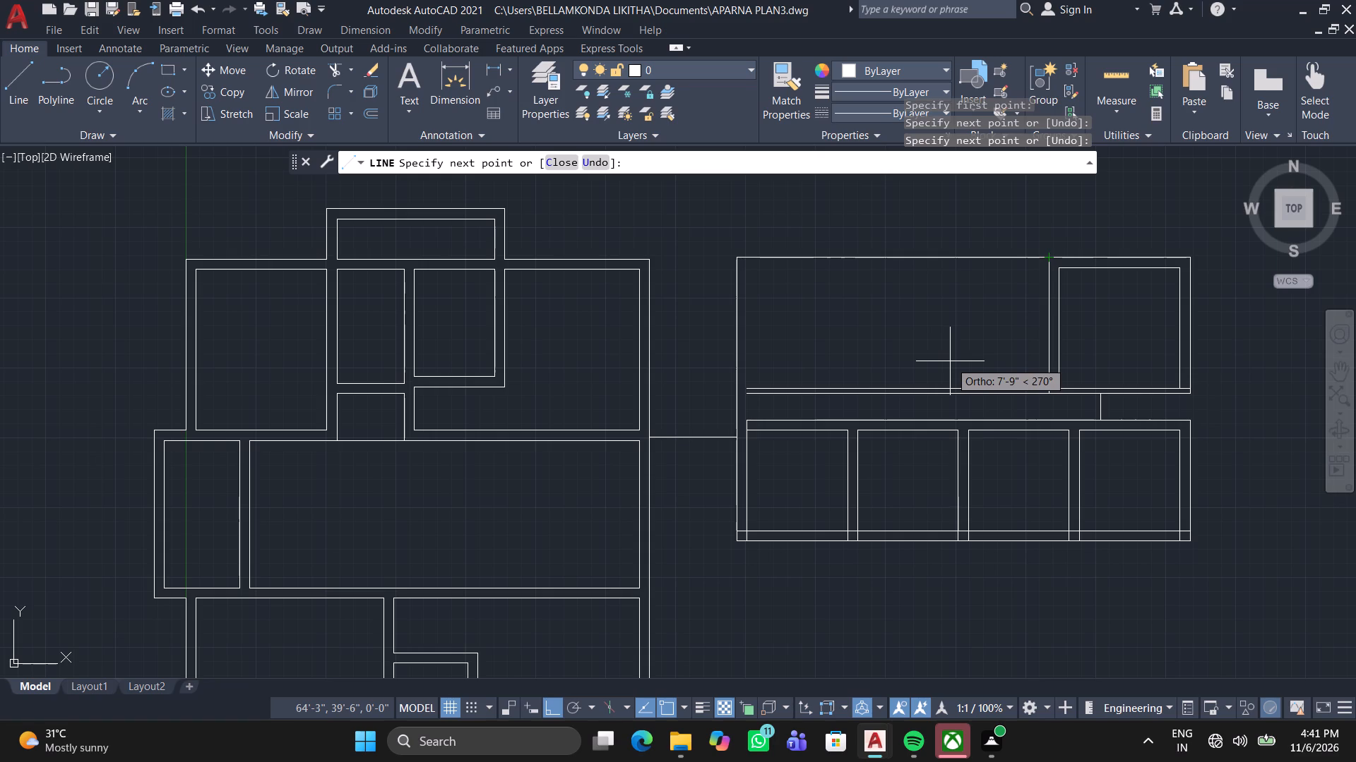
key(space)
middle_drag(1017, 317, 968, 264)
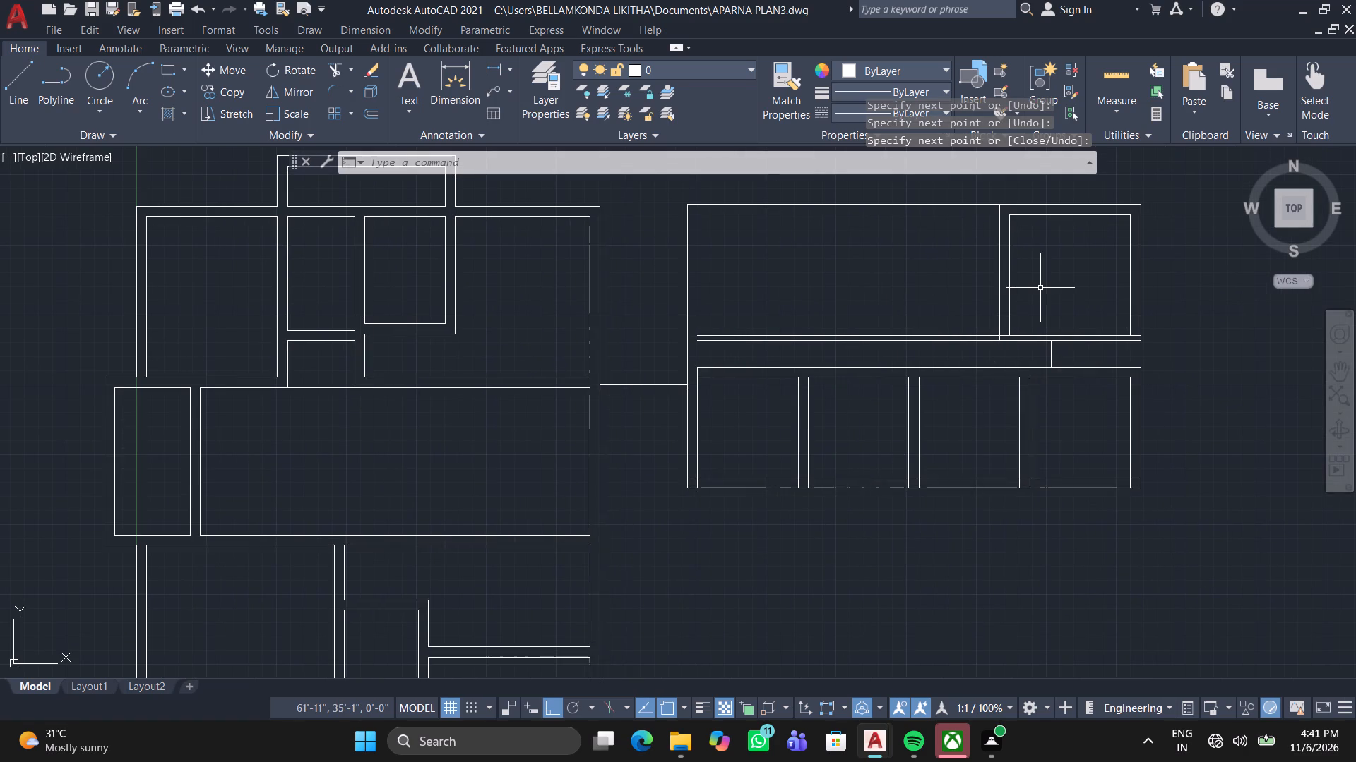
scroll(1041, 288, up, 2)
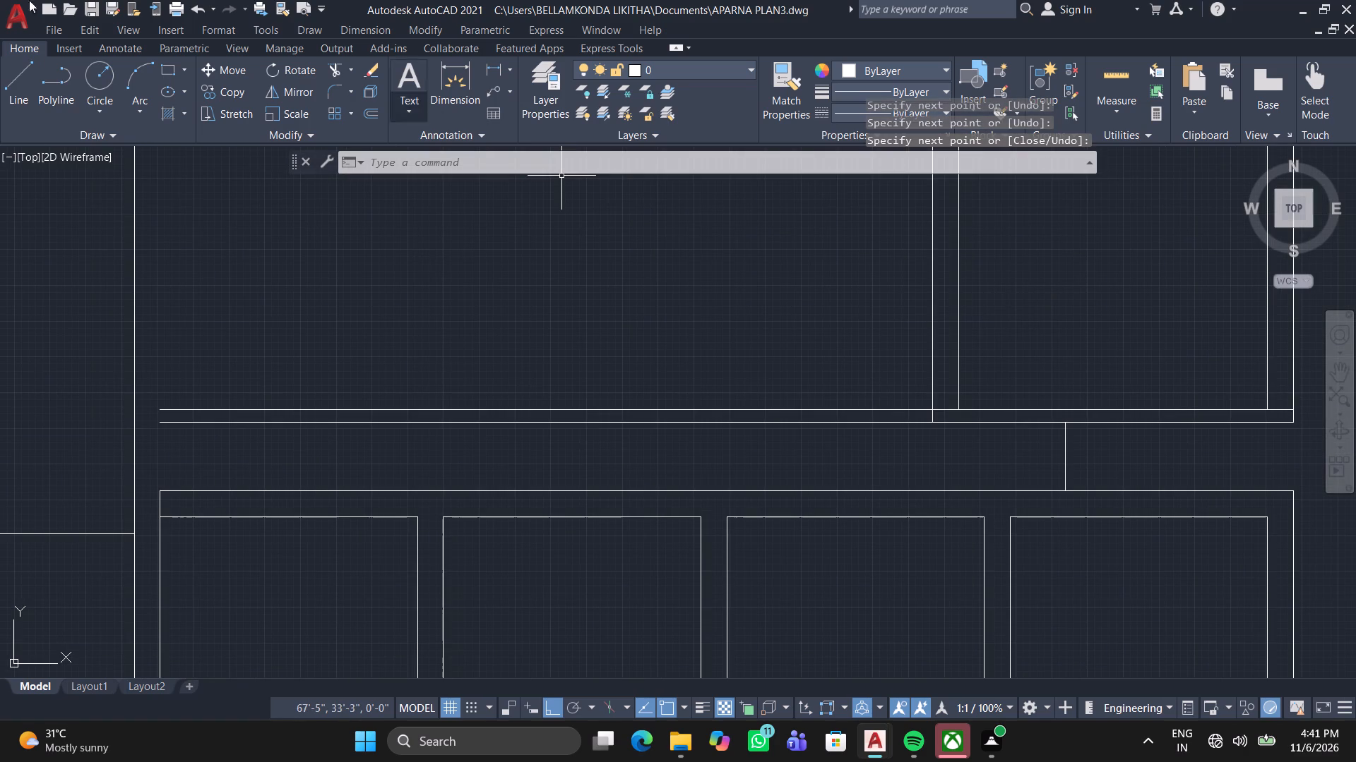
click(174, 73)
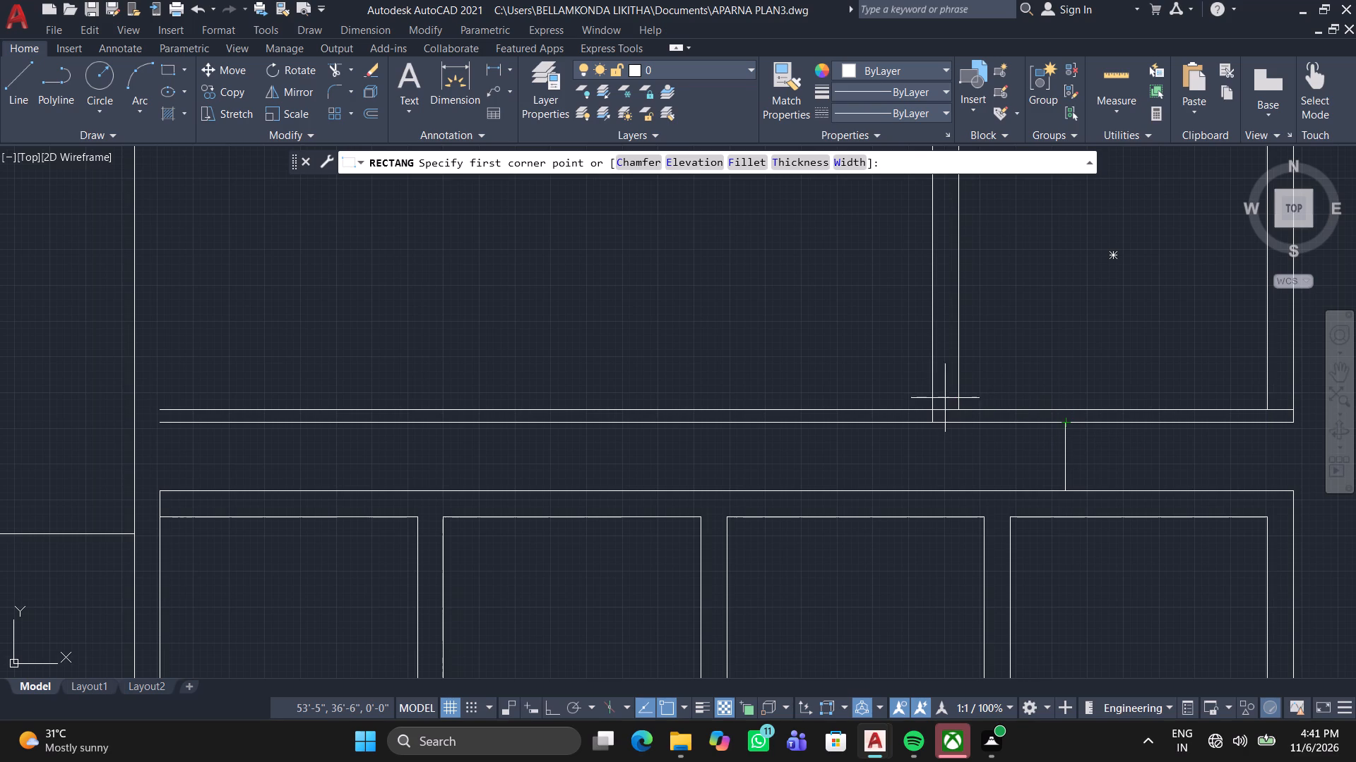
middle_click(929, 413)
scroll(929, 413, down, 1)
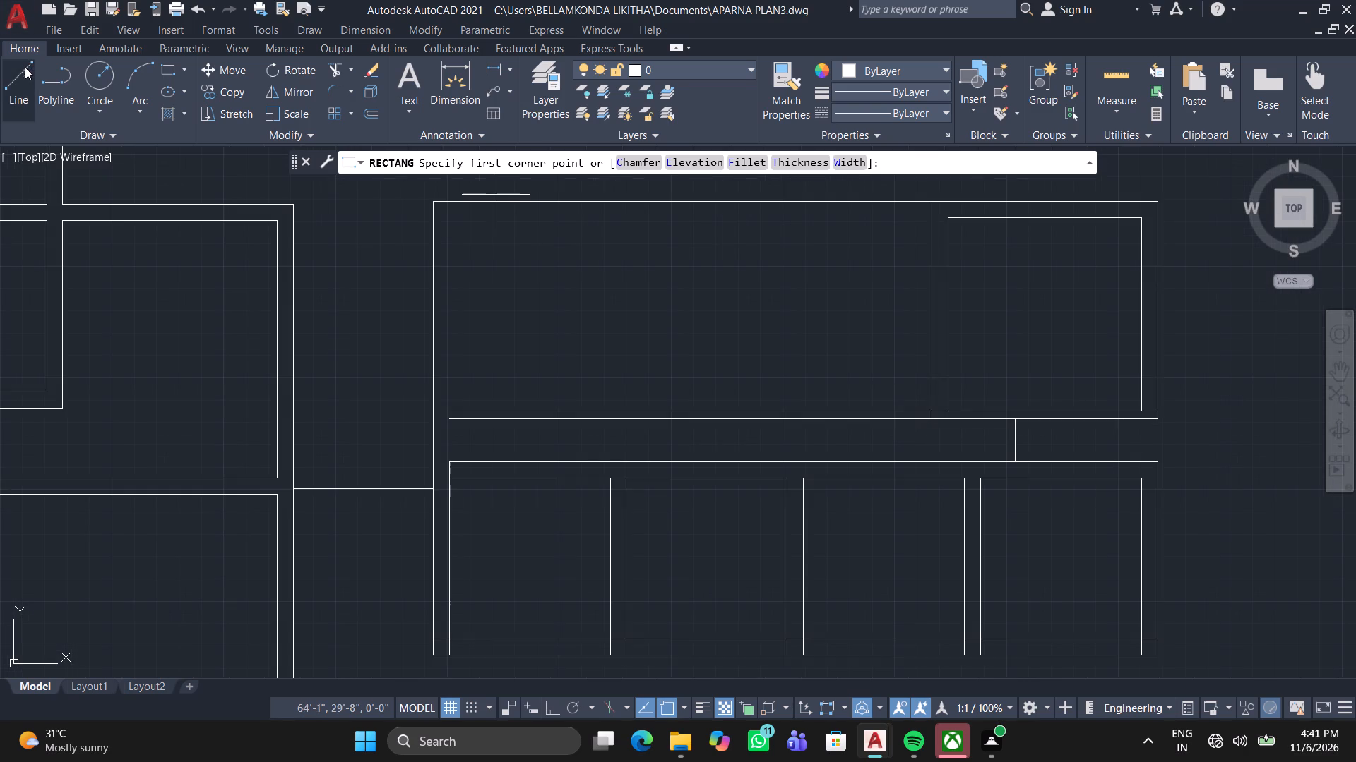
Start a line where the square's outer left wall meets the thin wall's upper line, try a 3' segment leftward, and undo that segment.
click(27, 70)
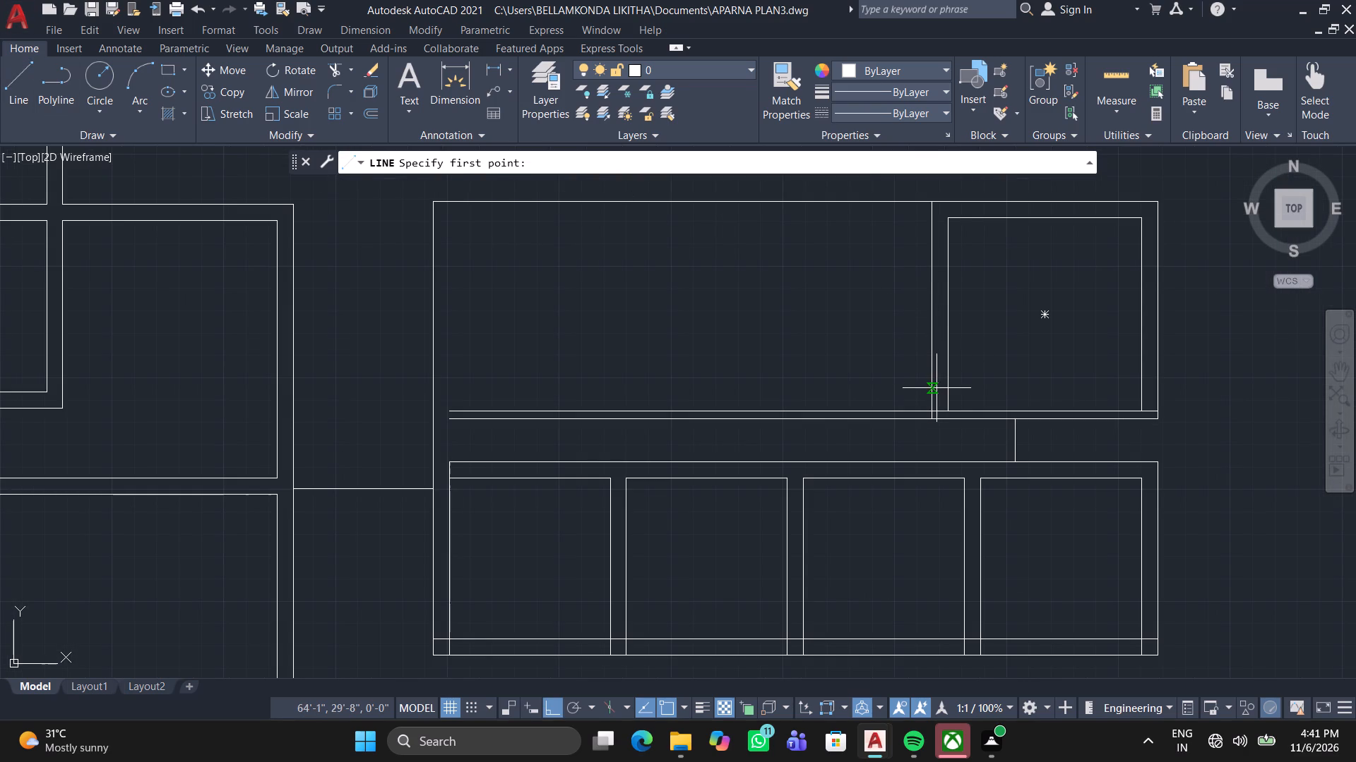
click(936, 416)
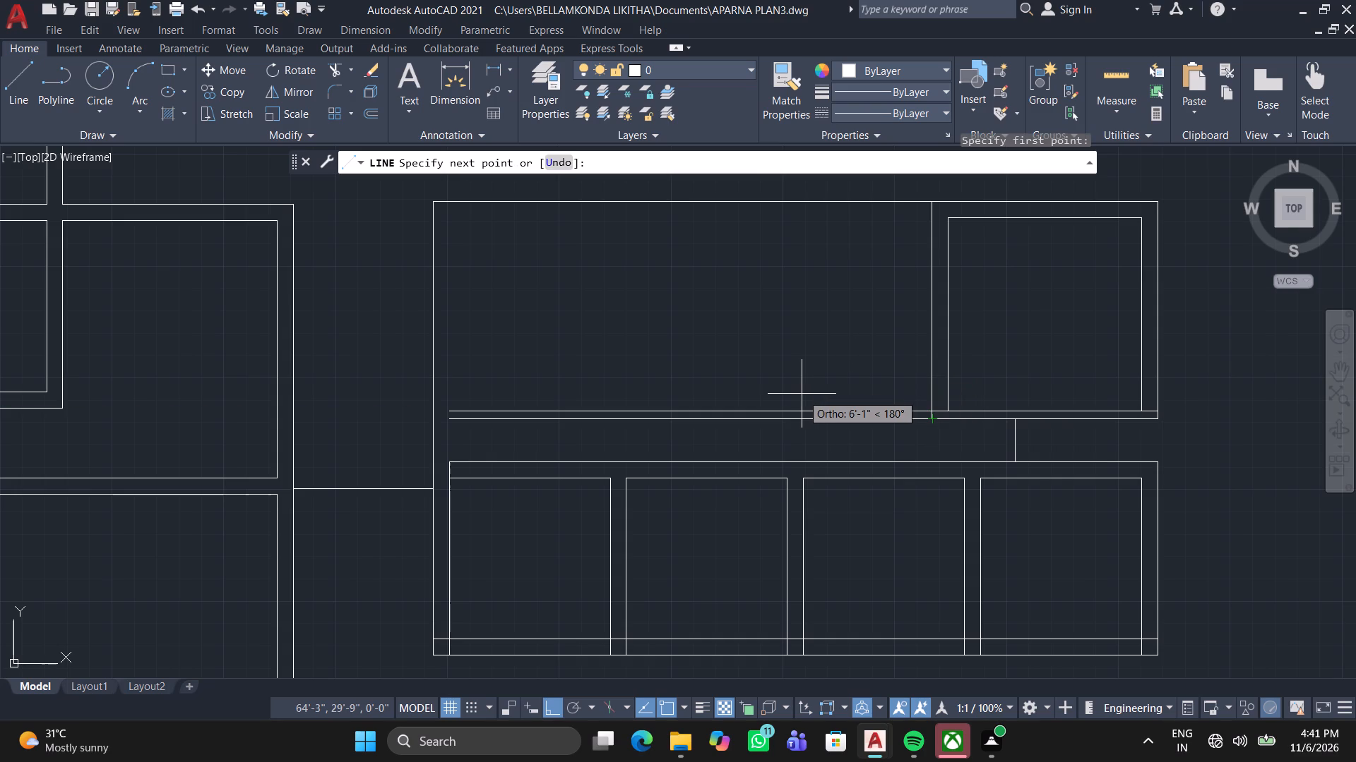
key(3)
key(apostrophe)
key(Return)
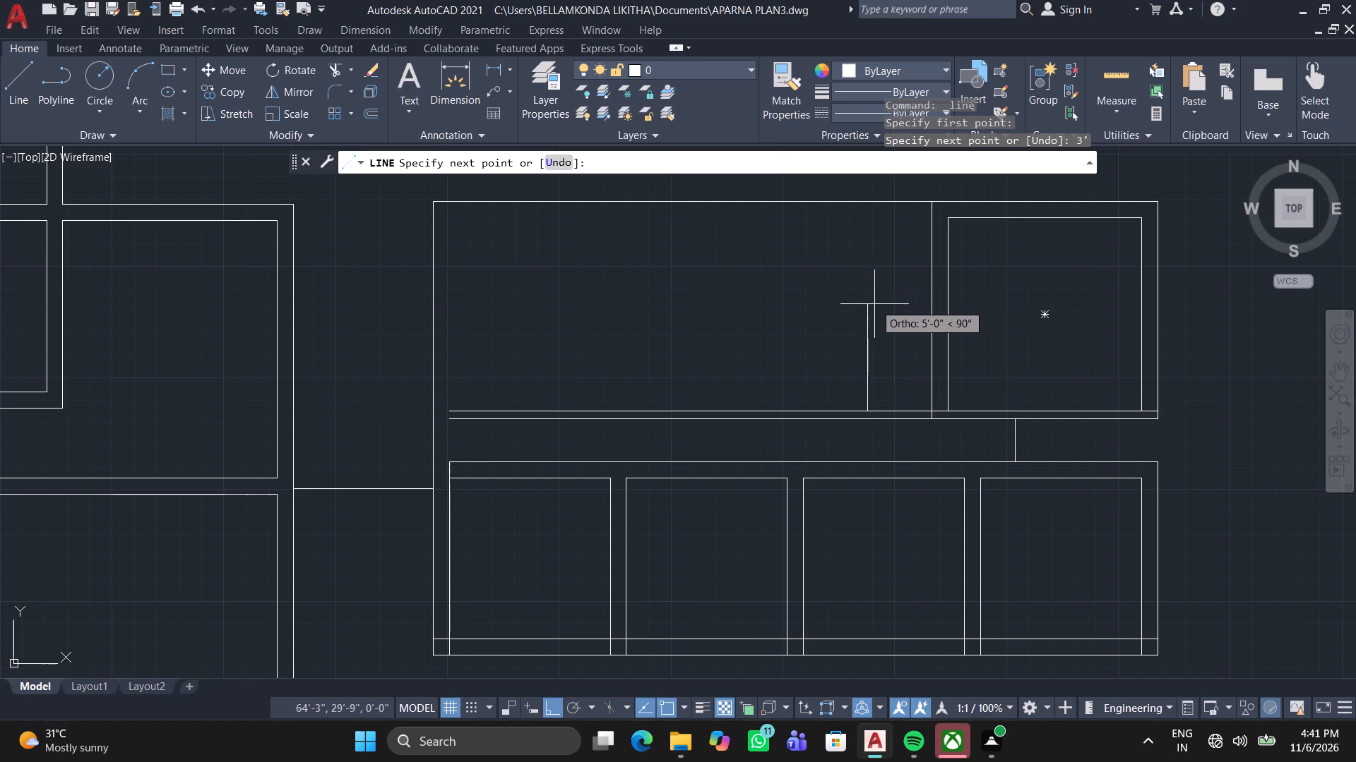
scroll(874, 304, up, 2)
key(ctrl+z)
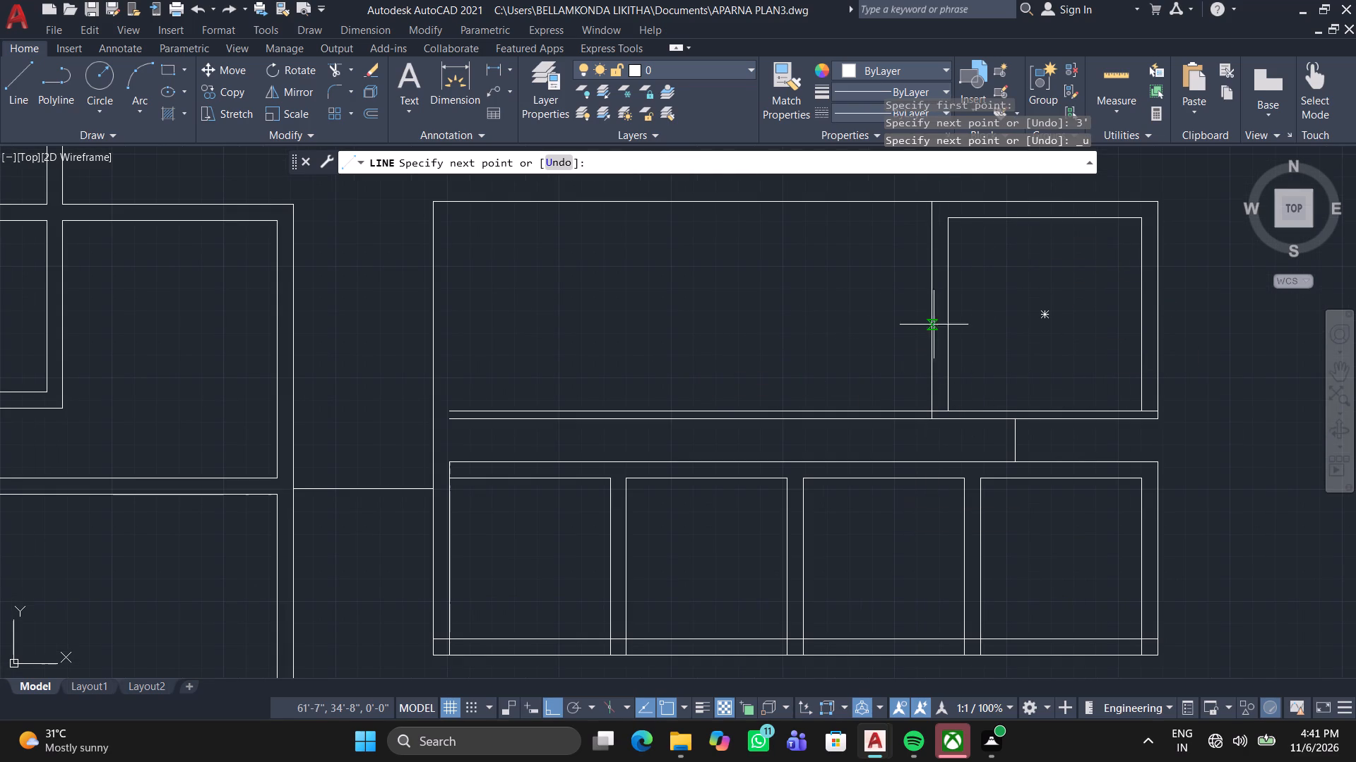
From the line's start point, draw segments 4.5' left, 4.5' up and back right to the square's outer left wall.
key(4)
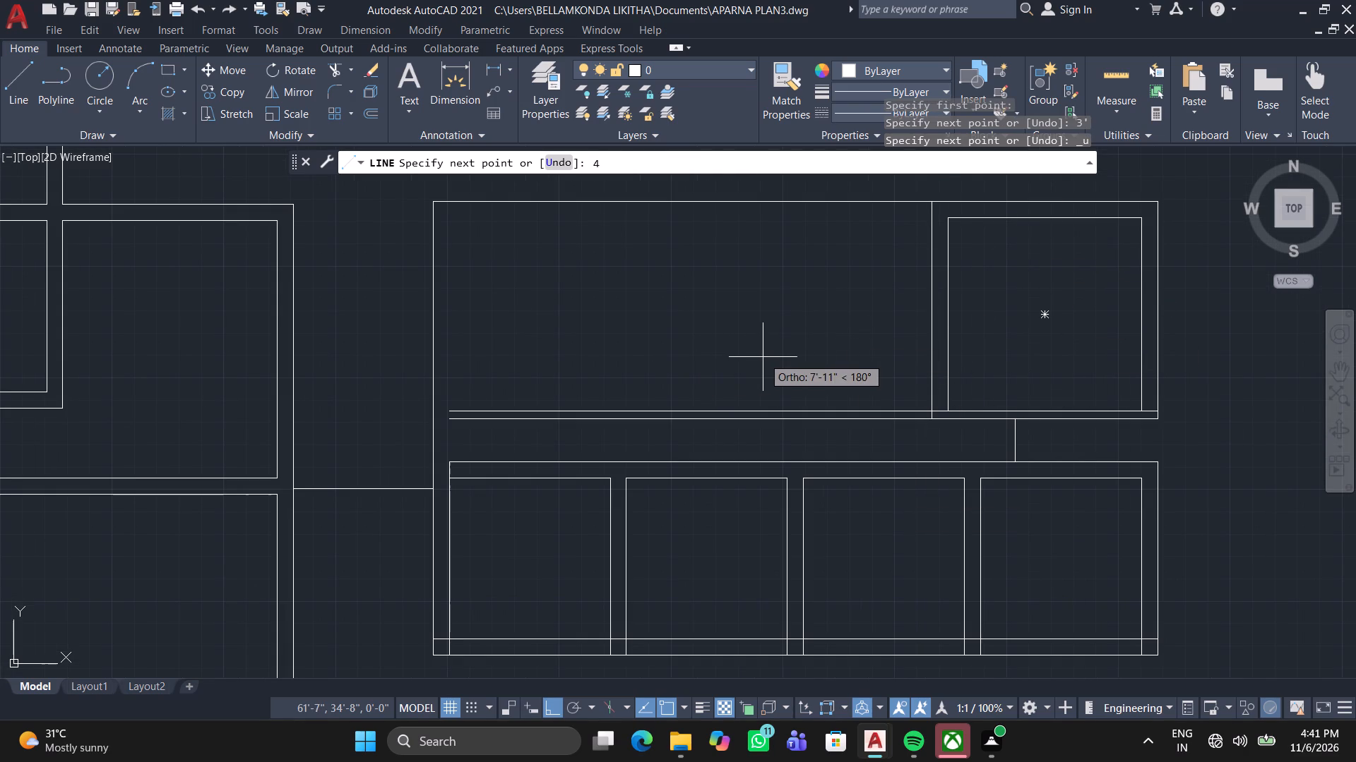
text(.5)
key(apostrophe)
key(Return)
text(4.5)
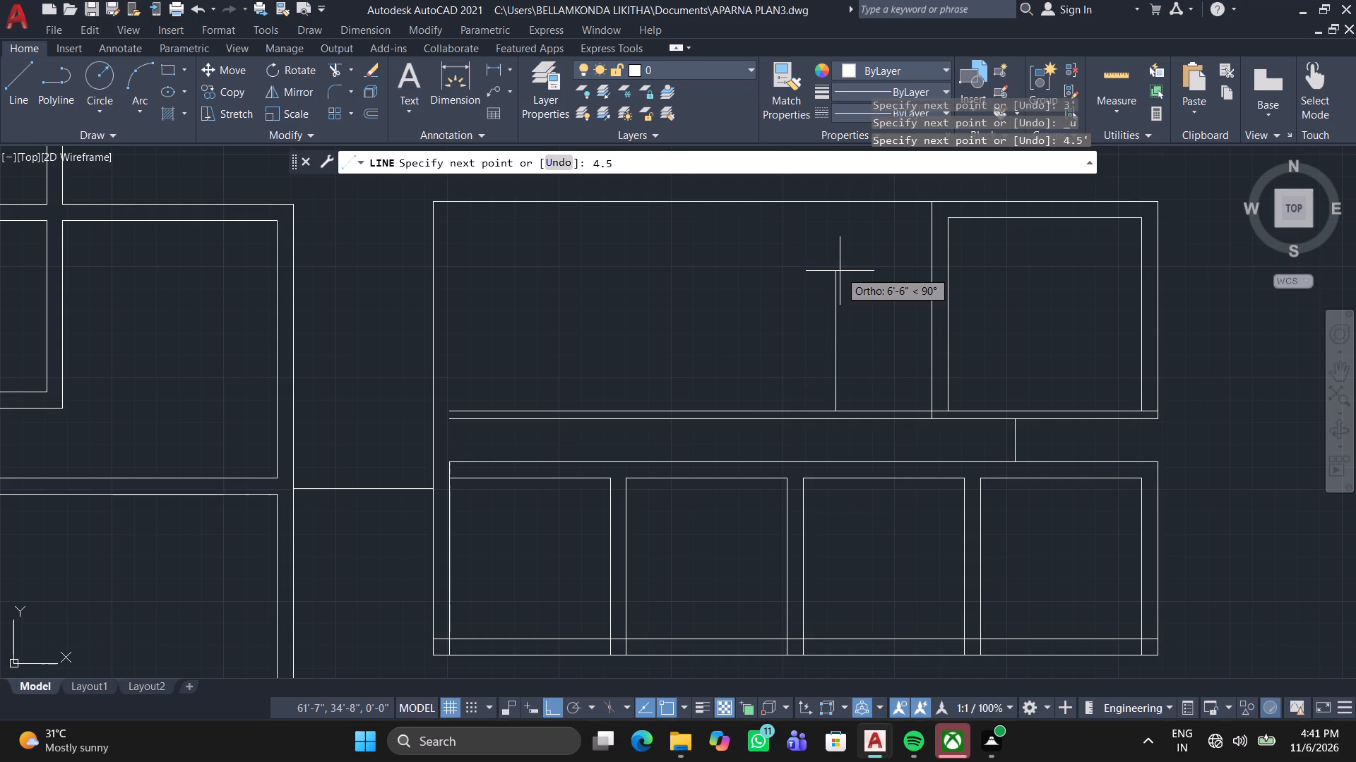
key(apostrophe)
key(Return)
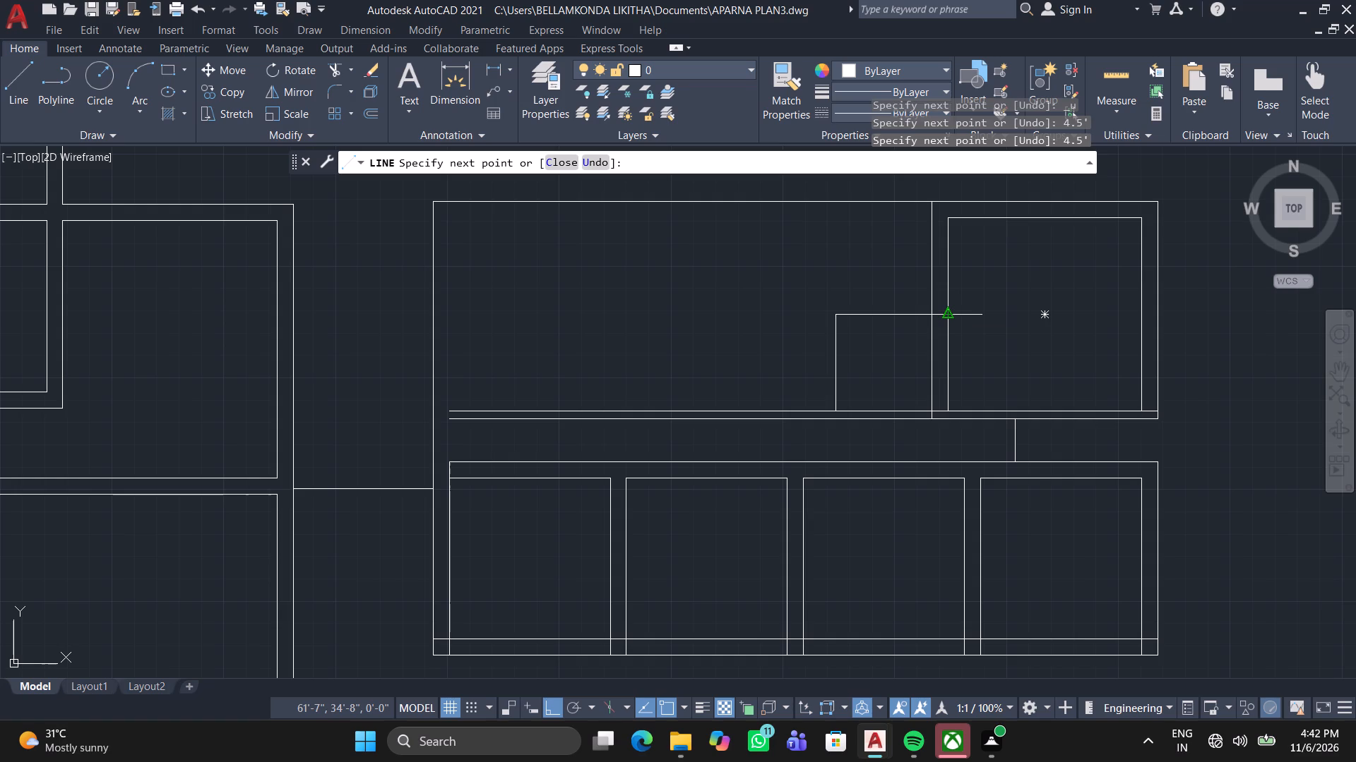
scroll(948, 311, up, 1)
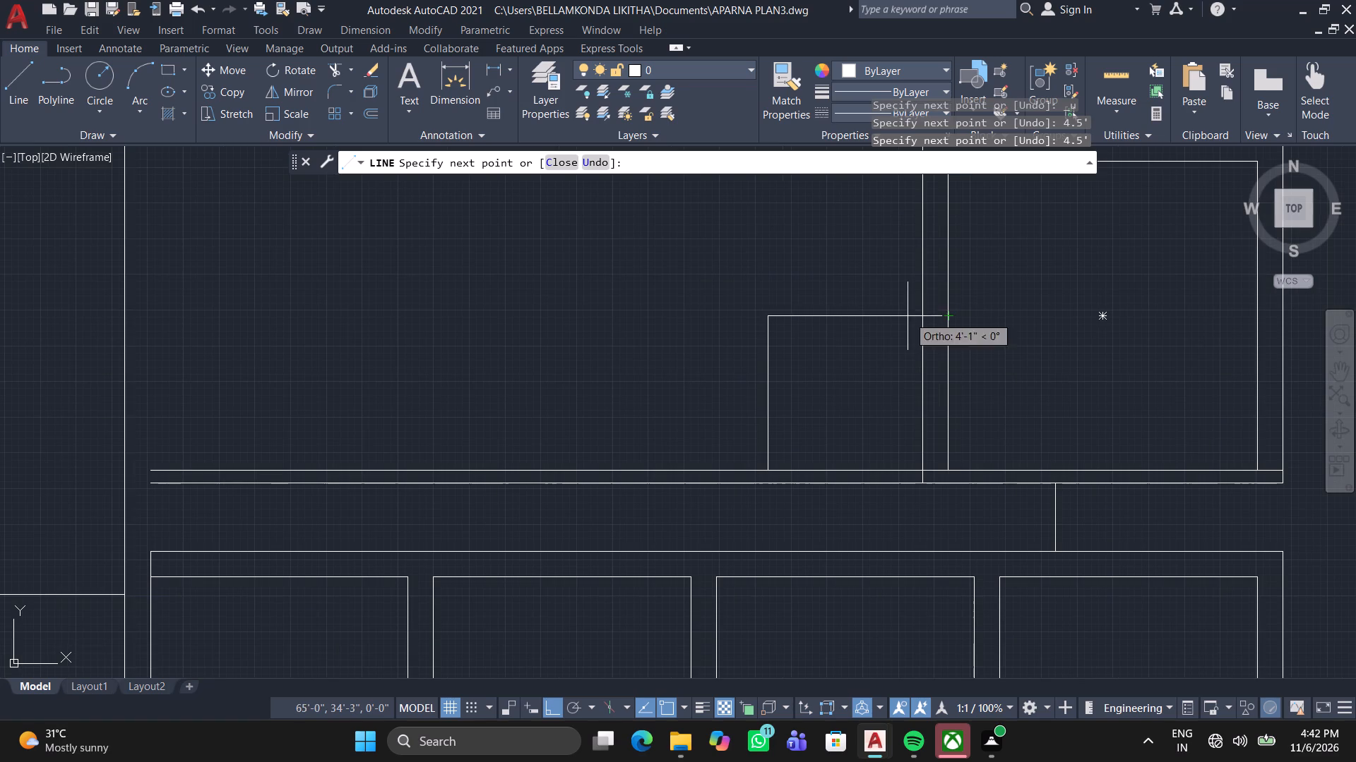
scroll(917, 314, up, 1)
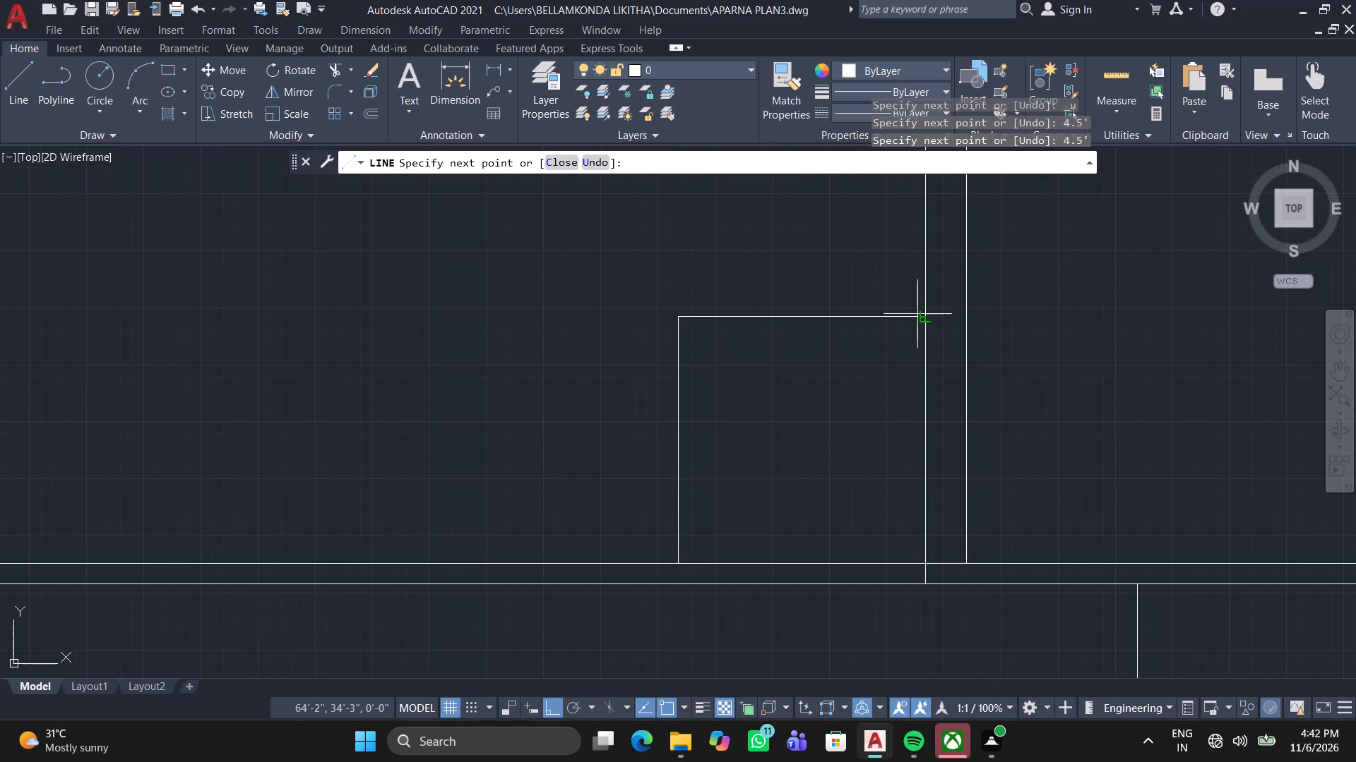
click(927, 321)
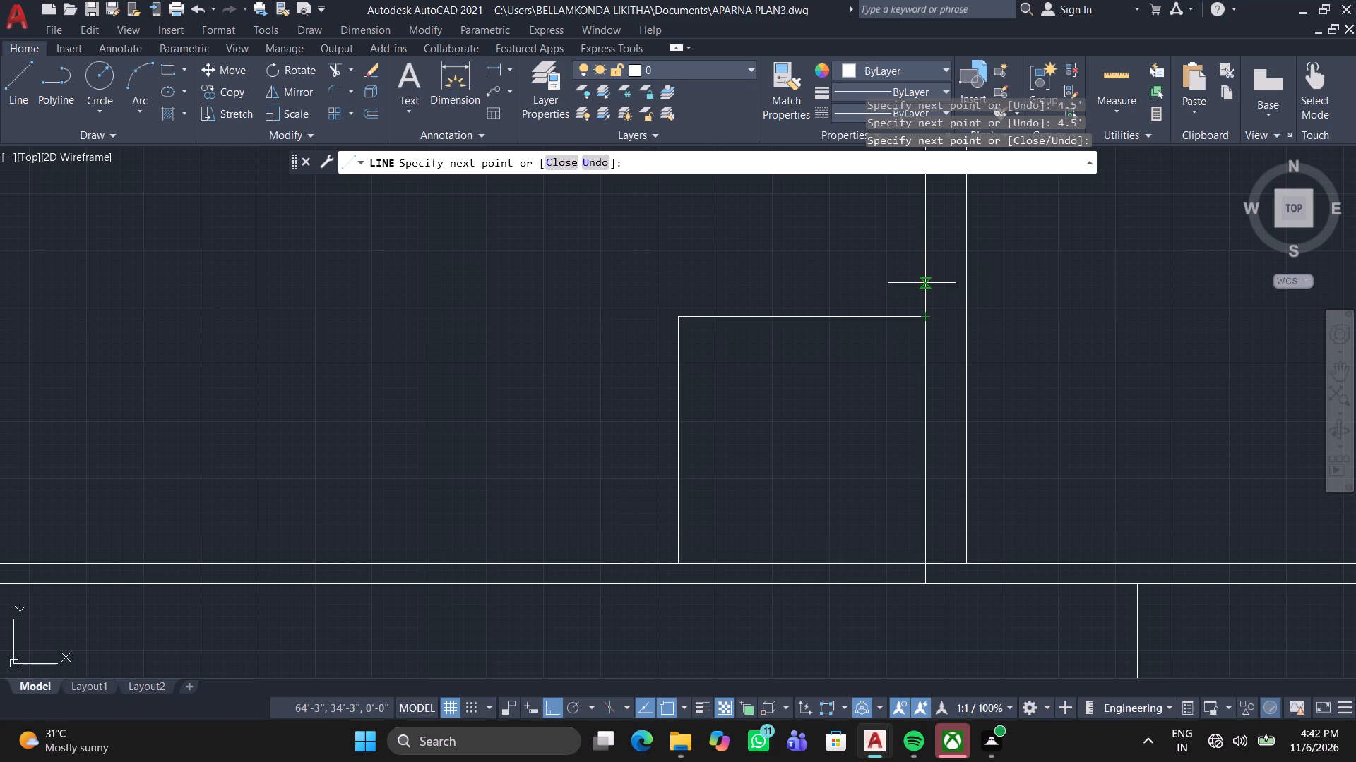
Continue the line around the small room as its 4.5" wall outline, offset 4.5" above and left, down to the thin wall's upper line.
text(4.5)
key(Return)
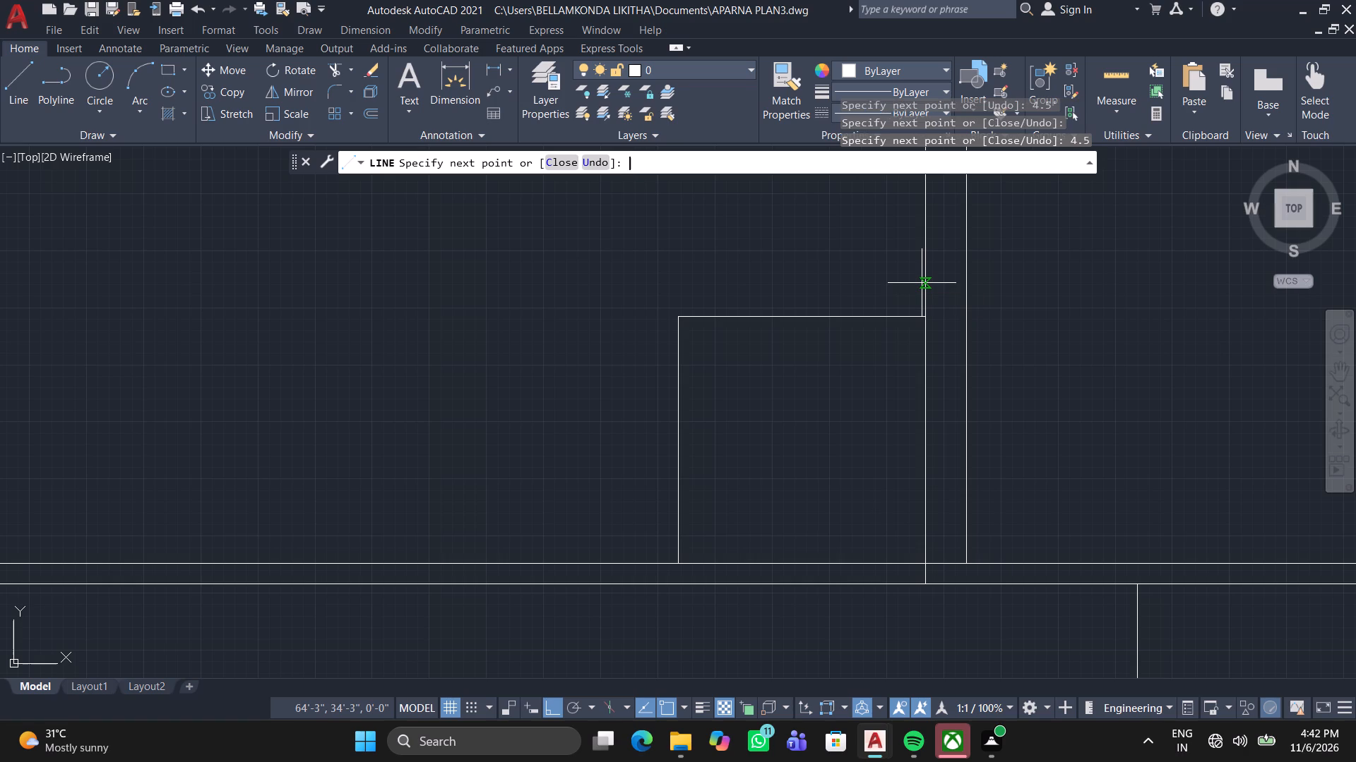
click(679, 300)
middle_drag(683, 237, 707, 331)
scroll(706, 331, down, 1)
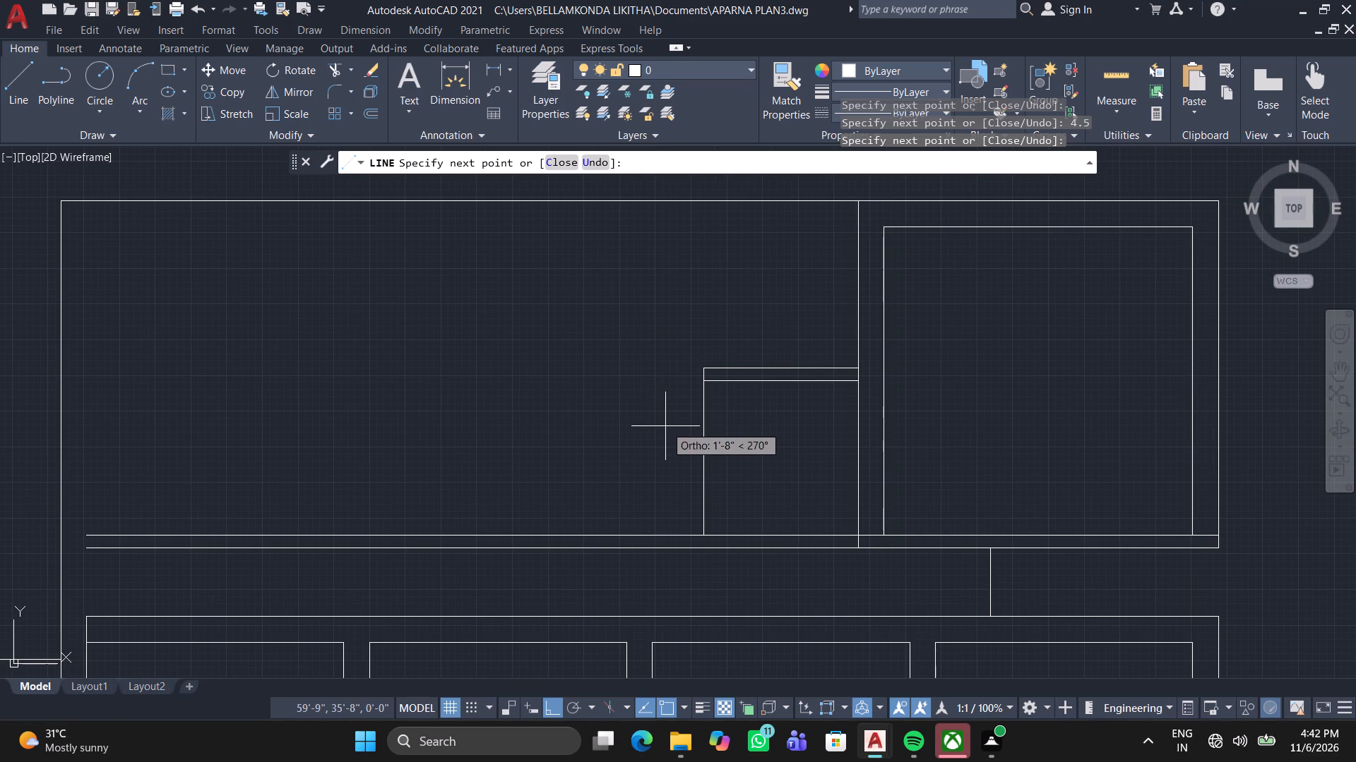
text(4.5)
key(Return)
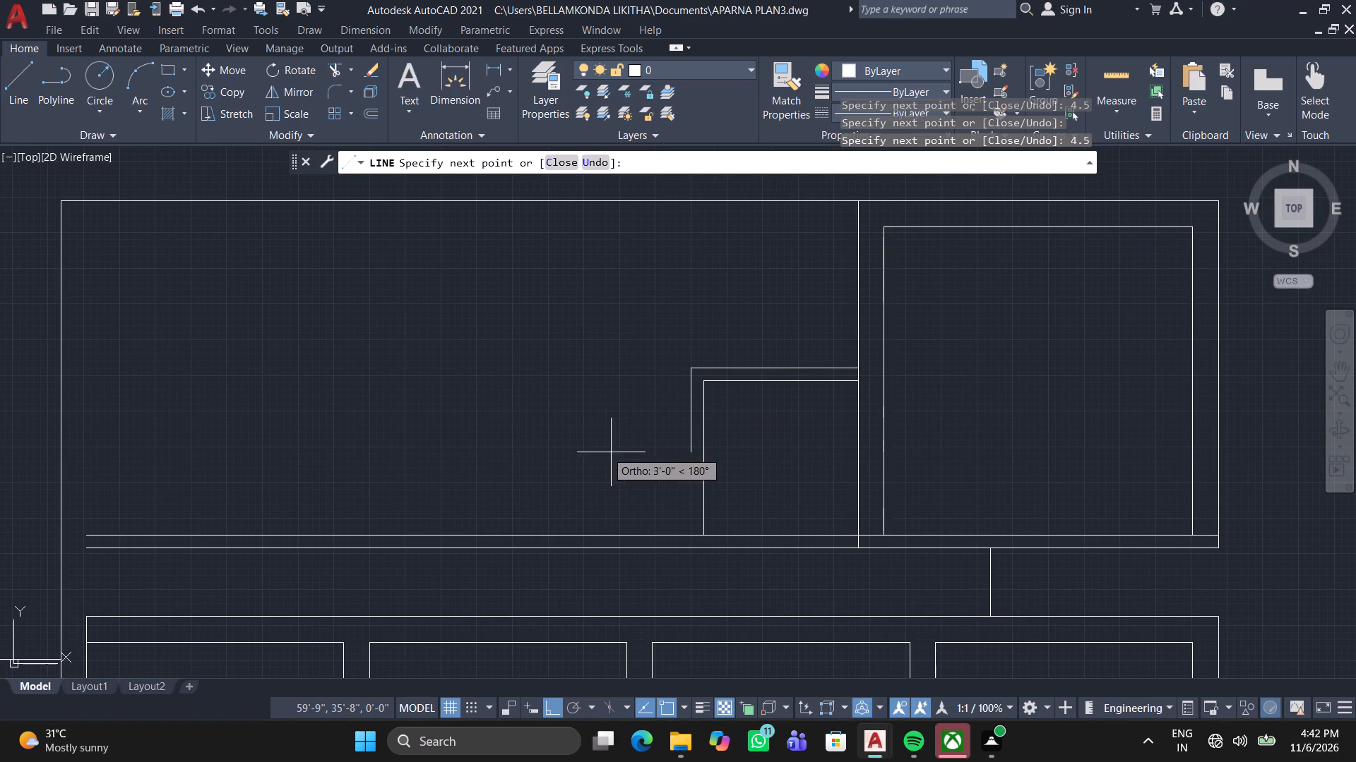
click(691, 537)
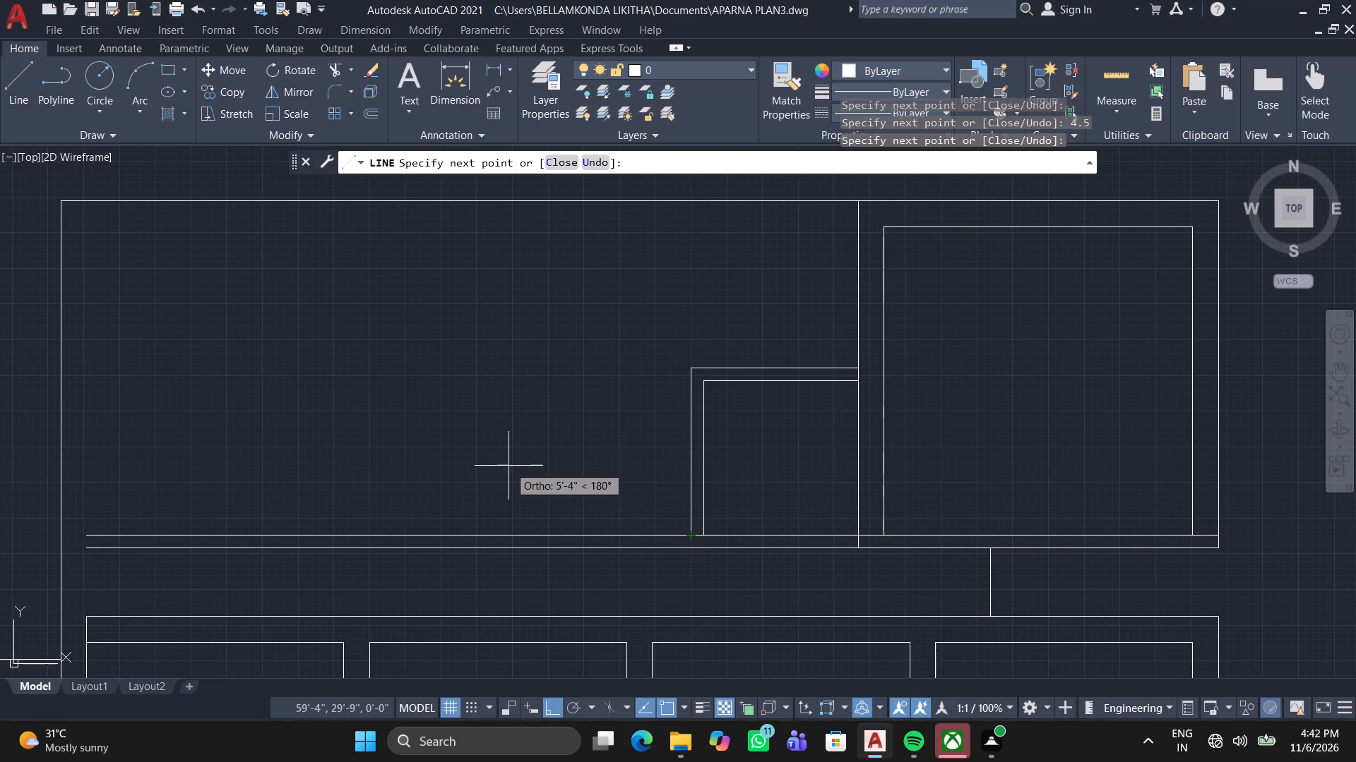
Extend the small room's outer left wall line straight up to the enclosure's outer top line and finish the line.
click(696, 205)
middle_drag(507, 358, 682, 324)
scroll(689, 318, down, 1)
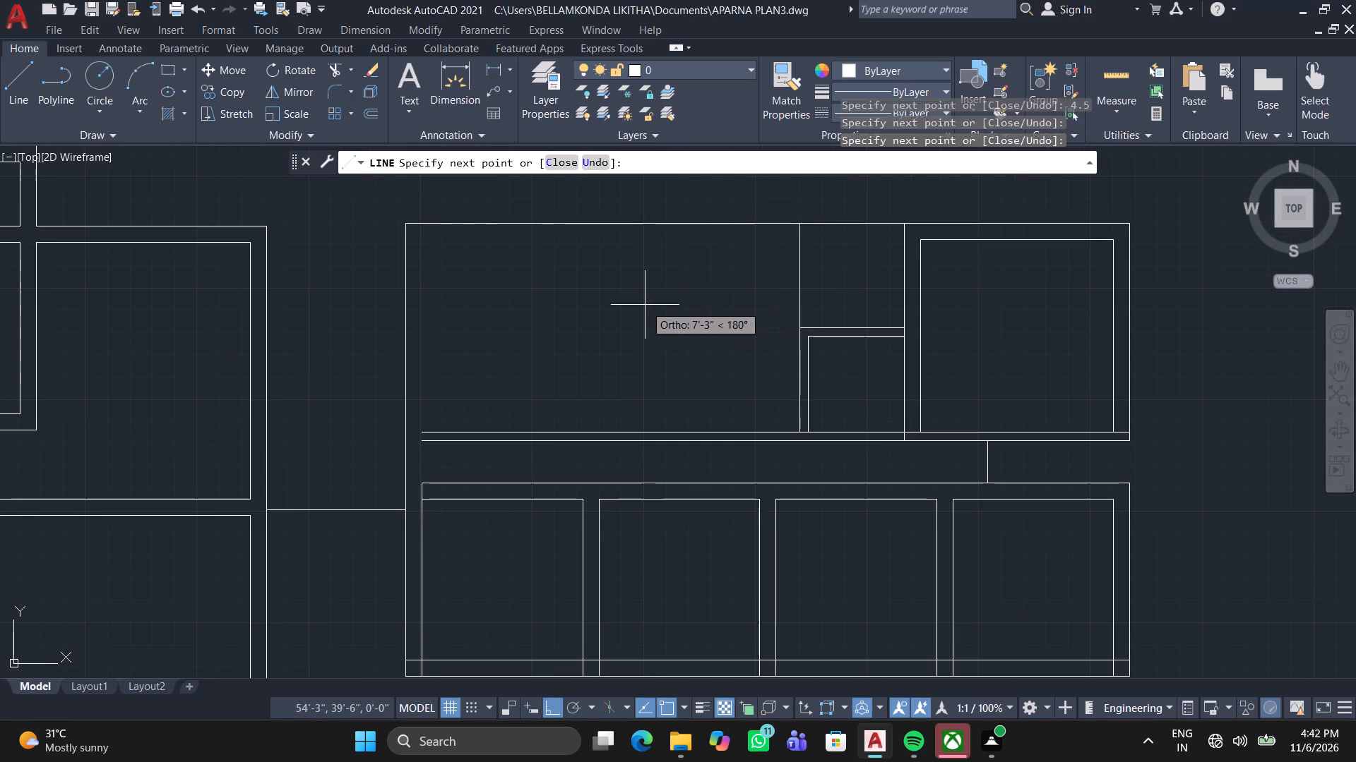
middle_drag(646, 307, 646, 307)
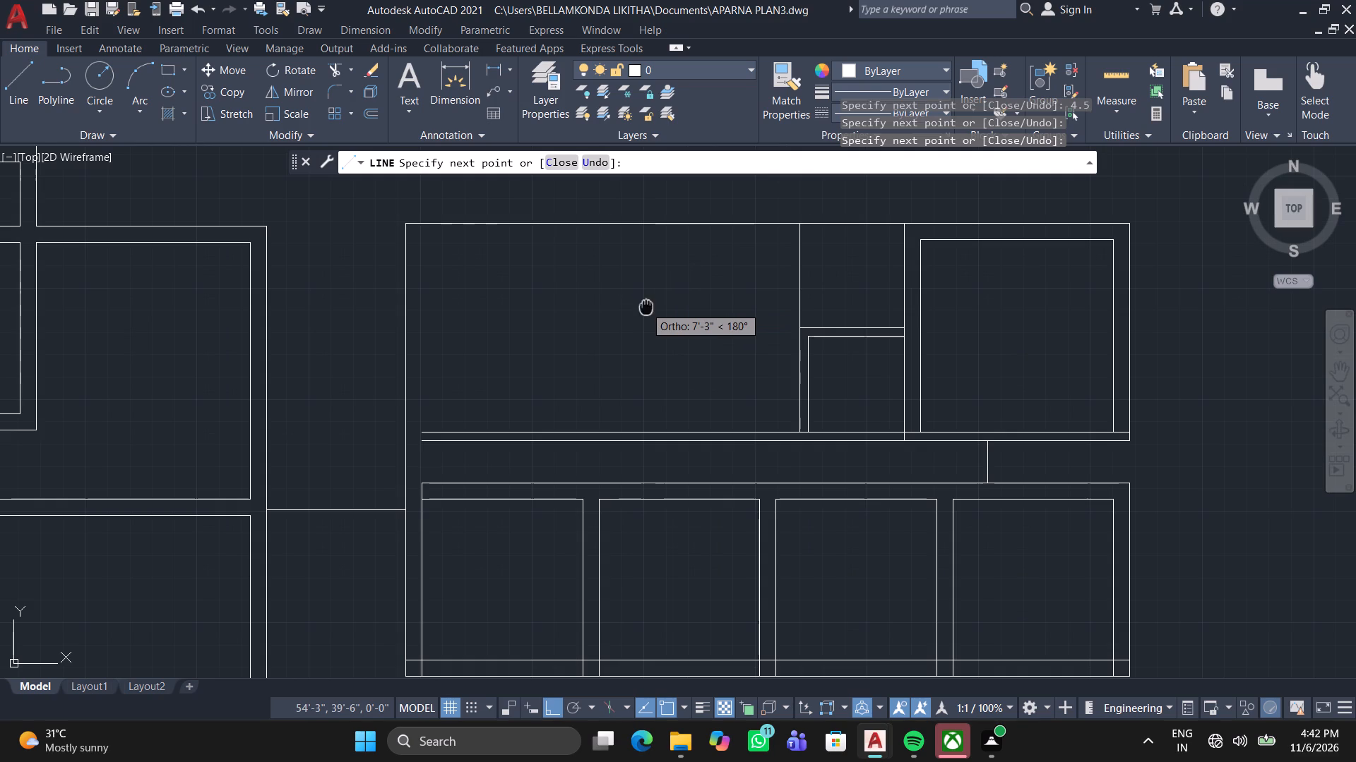
middle_drag(646, 307, 655, 256)
middle_drag(585, 337, 563, 388)
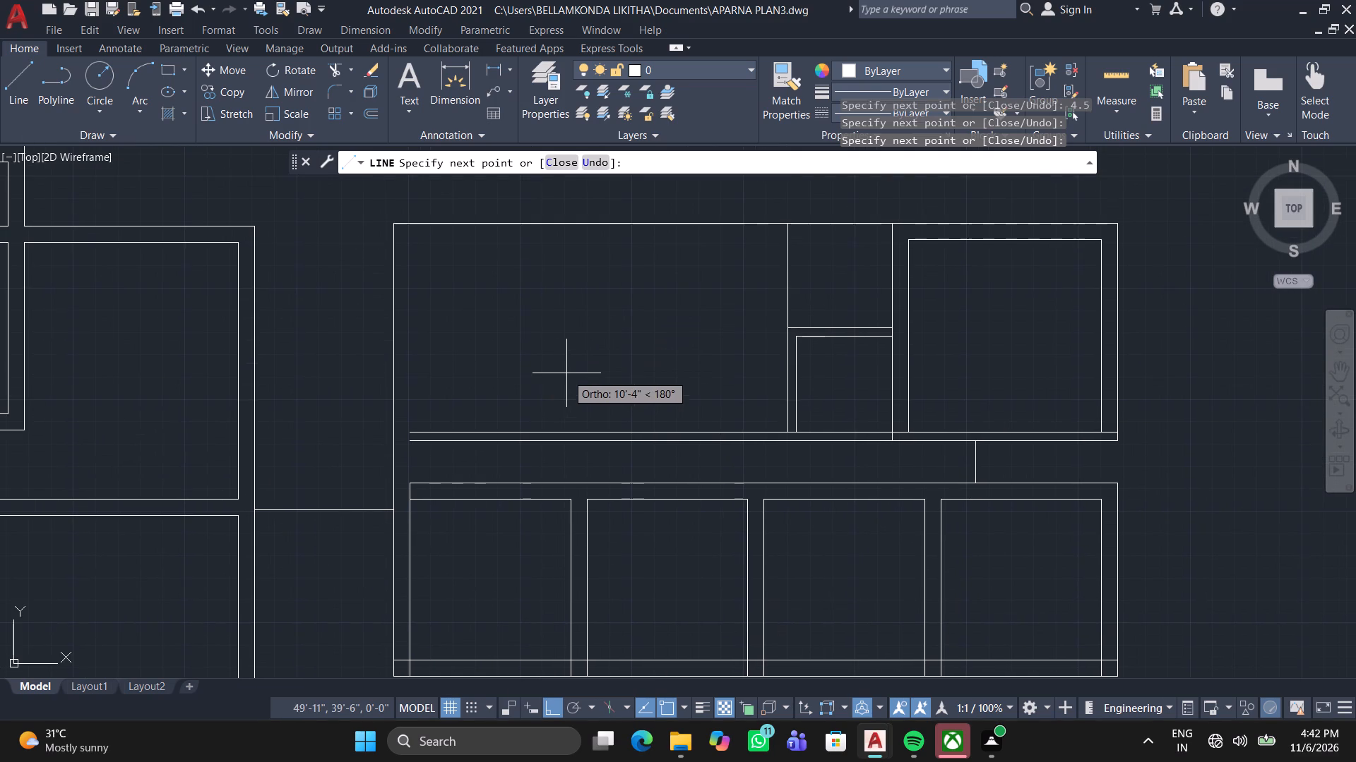
key(Escape)
Draw the enclosure's inner wall line from the 9' square's inner upper-left corner to the outer left wall, 9" back right, and down to the four-room row.
click(27, 84)
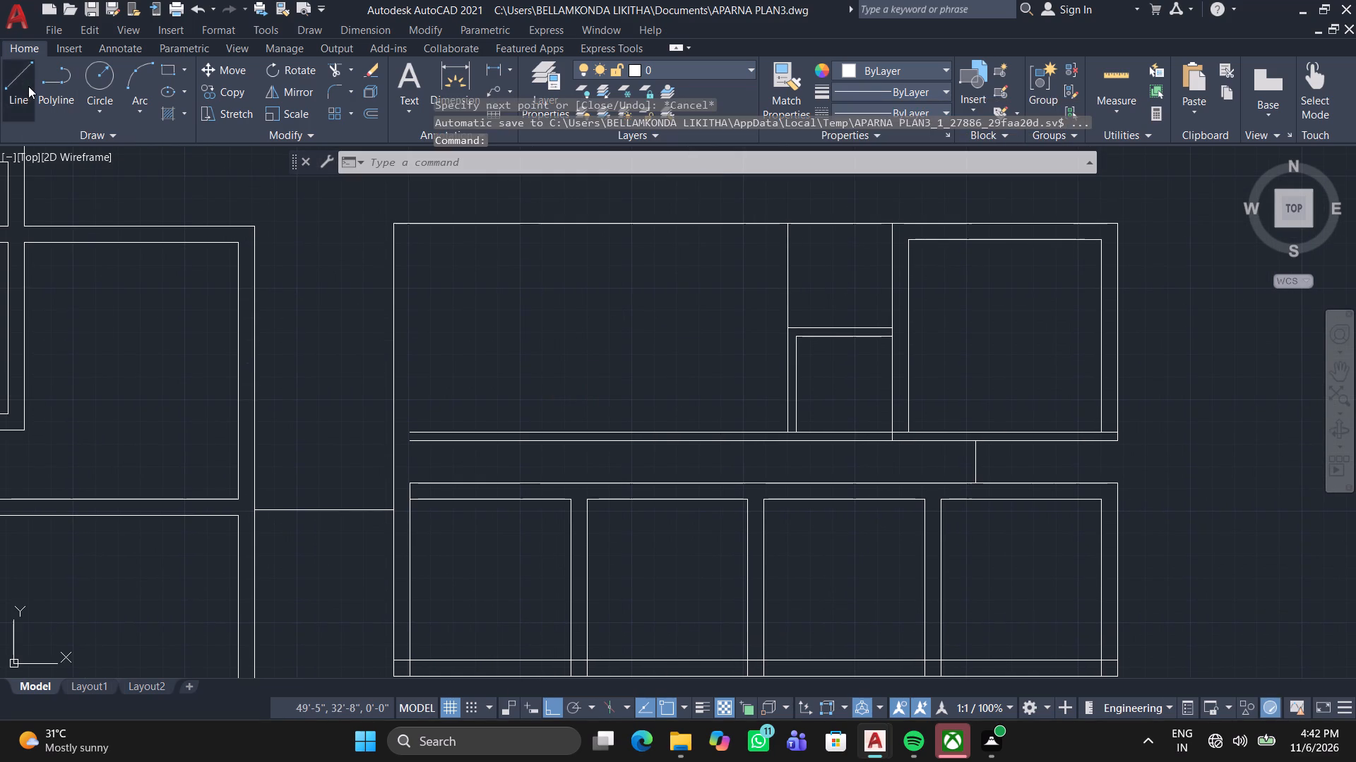
click(910, 240)
click(395, 245)
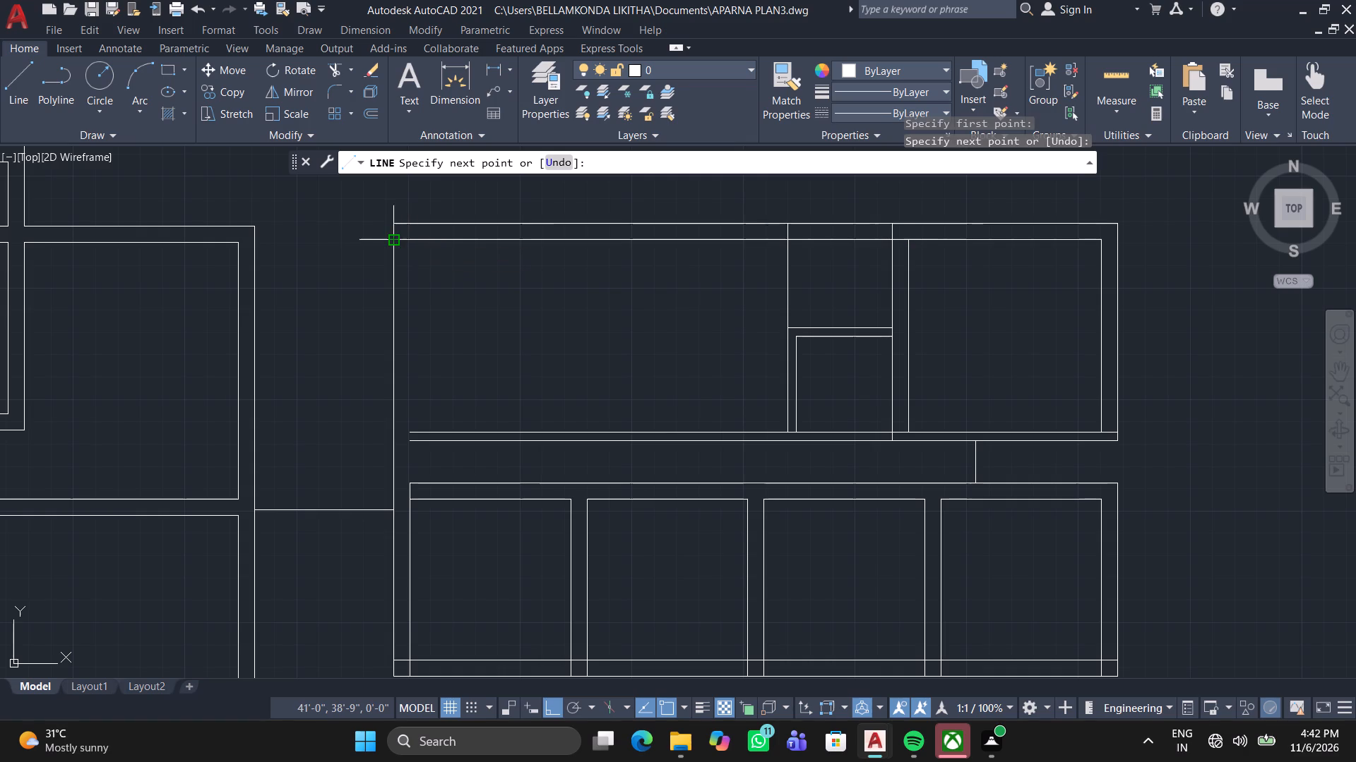
key(9)
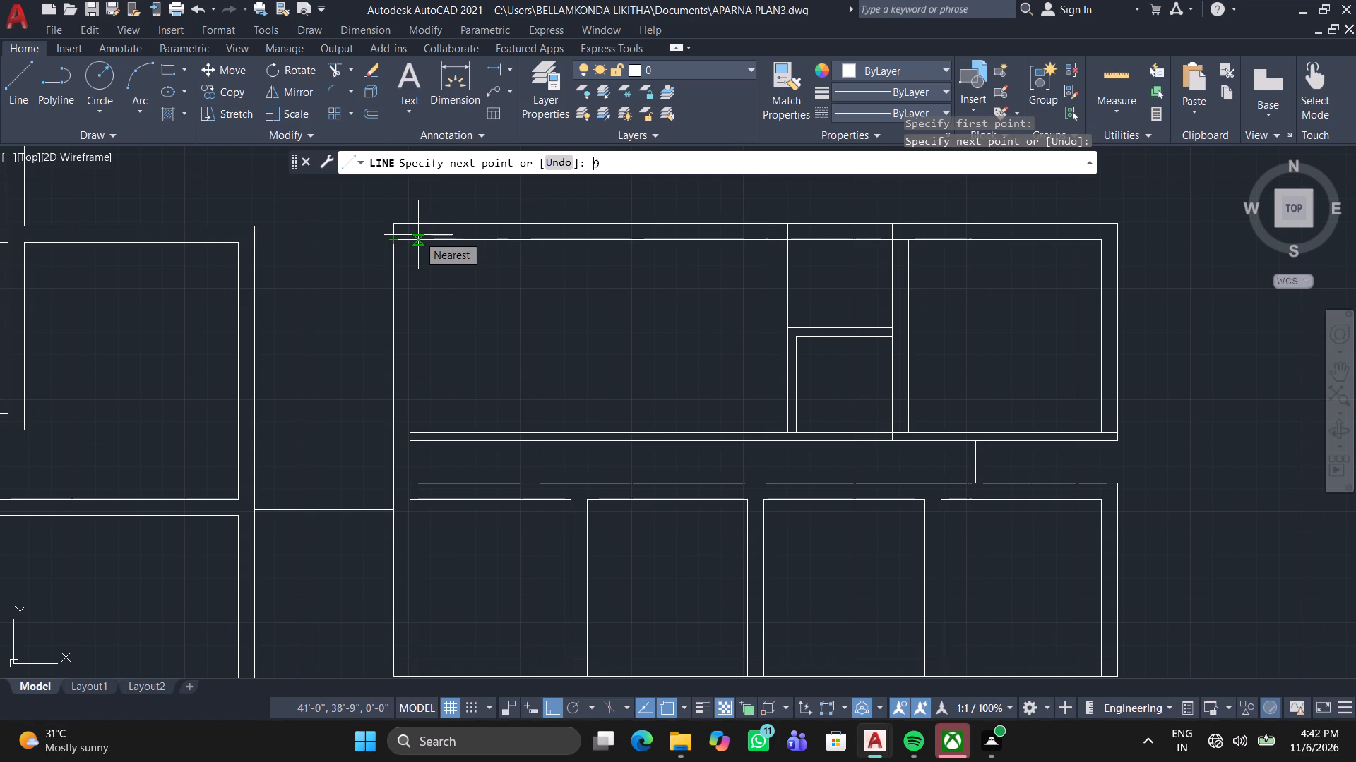
key(Return)
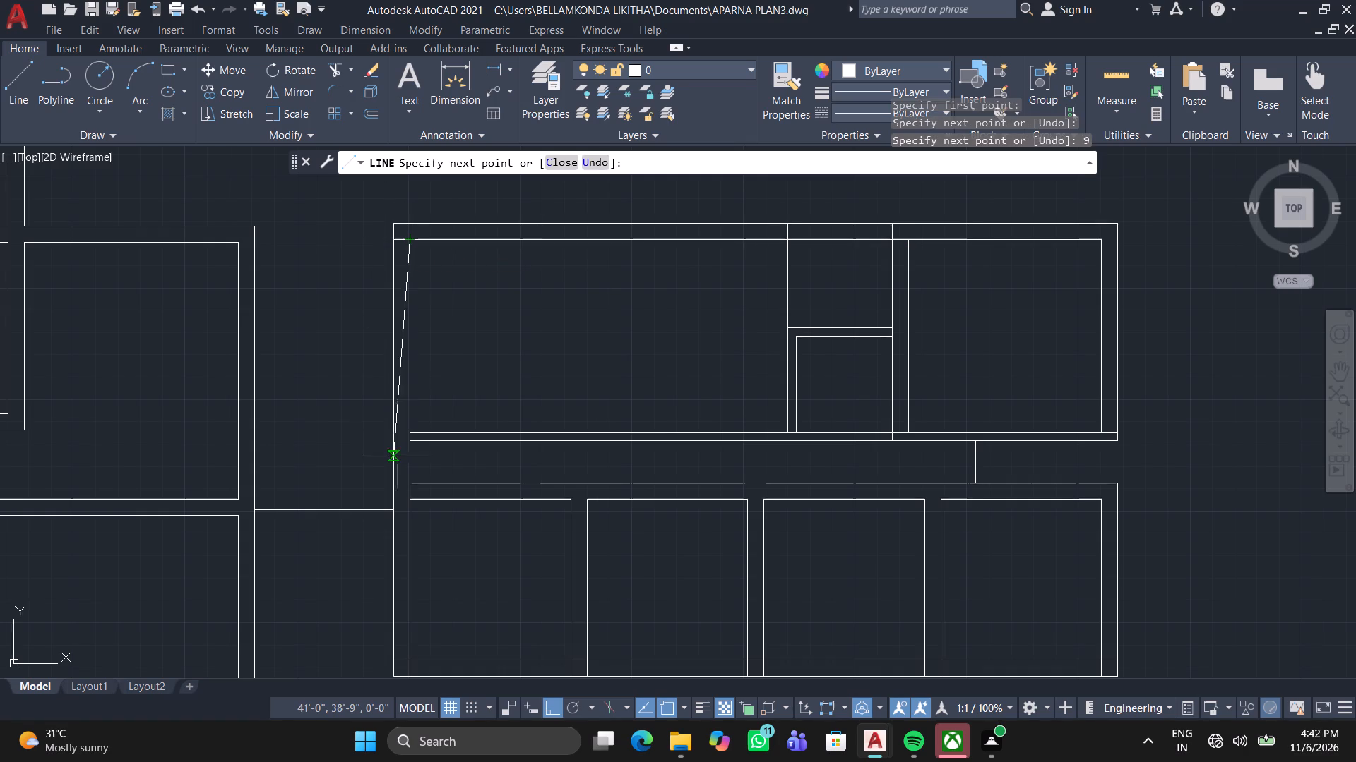
click(405, 488)
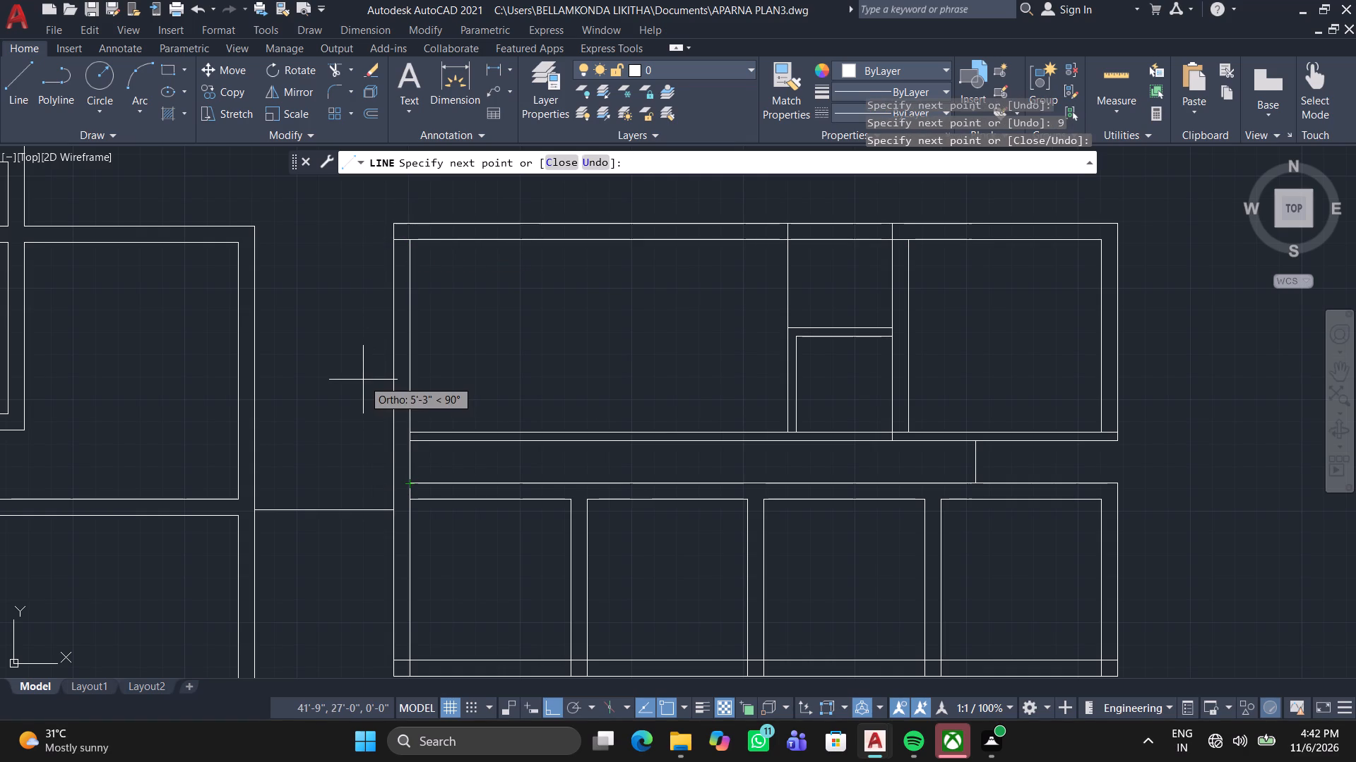
key(Escape)
Draw a vertical line from the small room's outer lower-left corner down to the four-room row's top wall line.
middle_drag(379, 368, 536, 356)
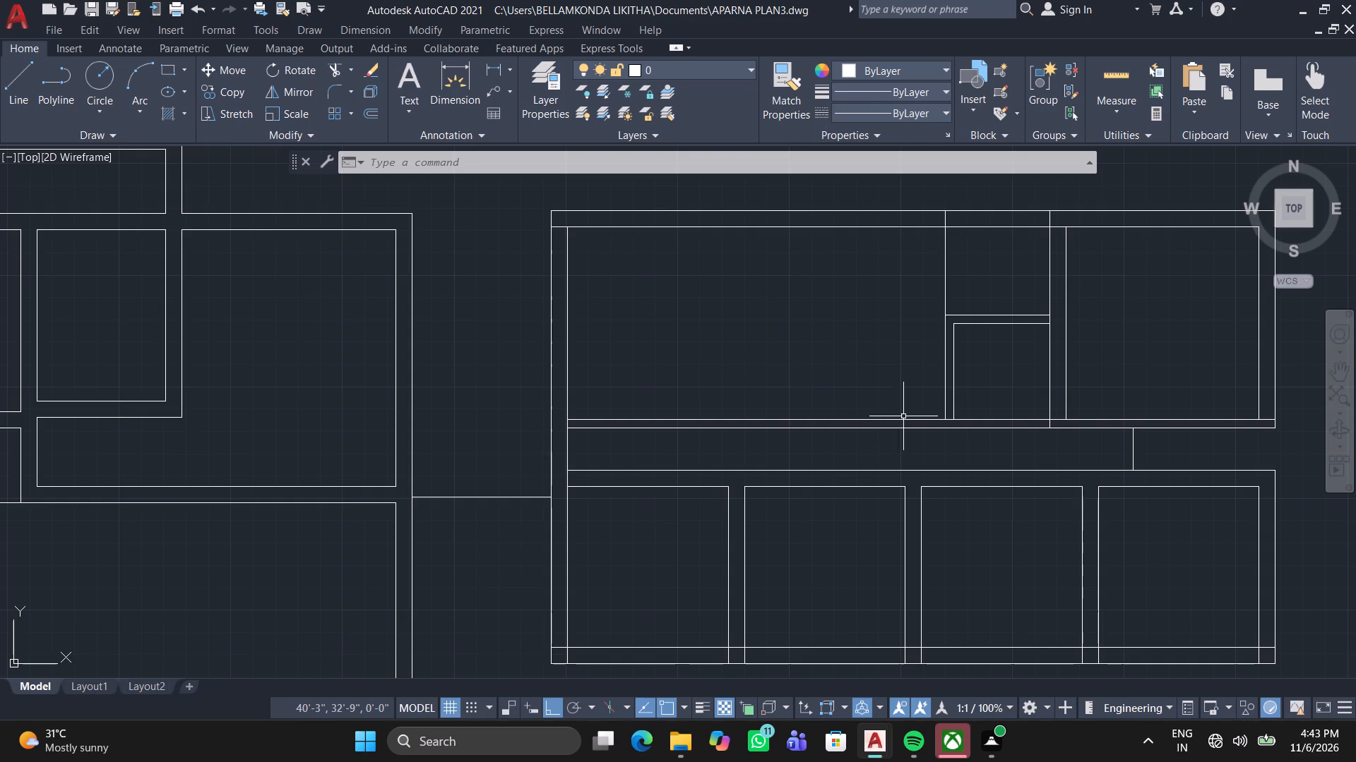
click(11, 90)
scroll(960, 456, up, 2)
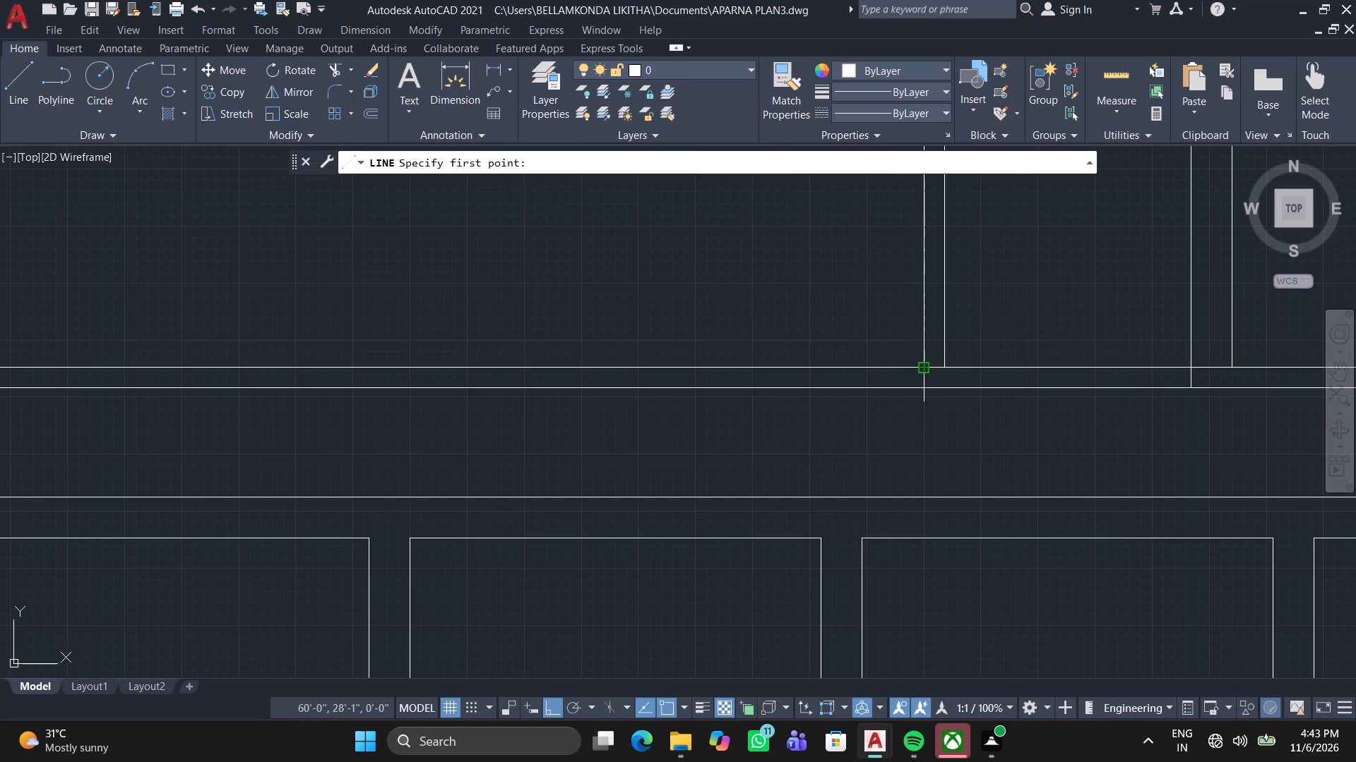
click(922, 365)
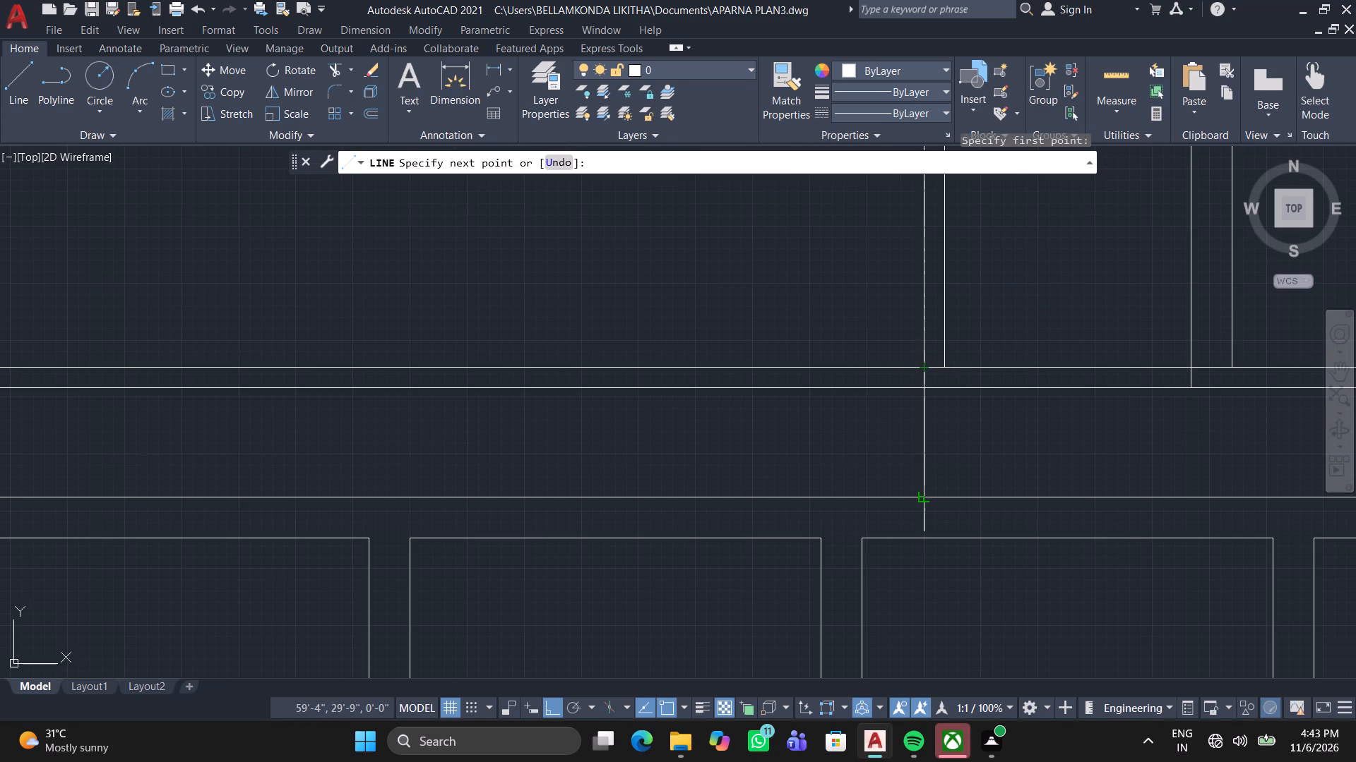
click(924, 502)
key(Escape)
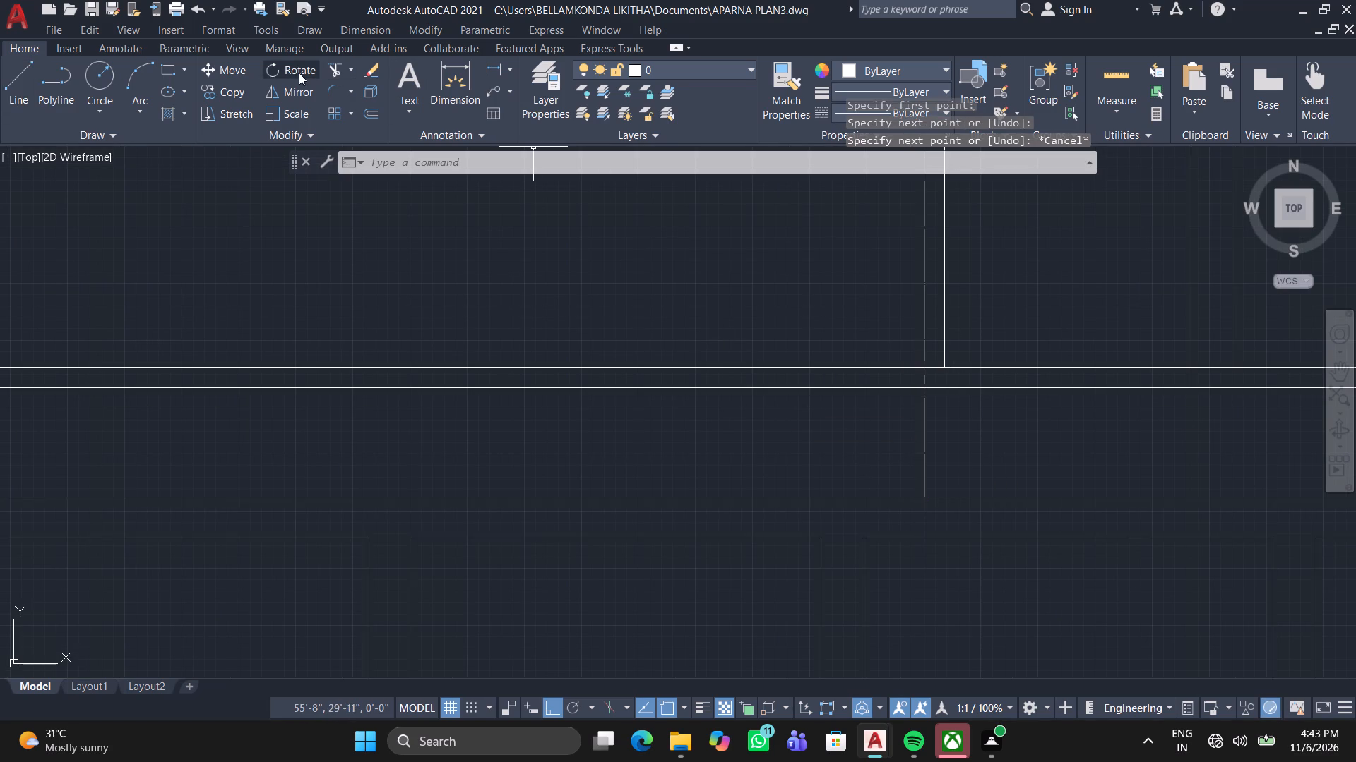
Trim away both lines of the thin wall to the left of the small room's outer left wall.
click(333, 69)
click(678, 446)
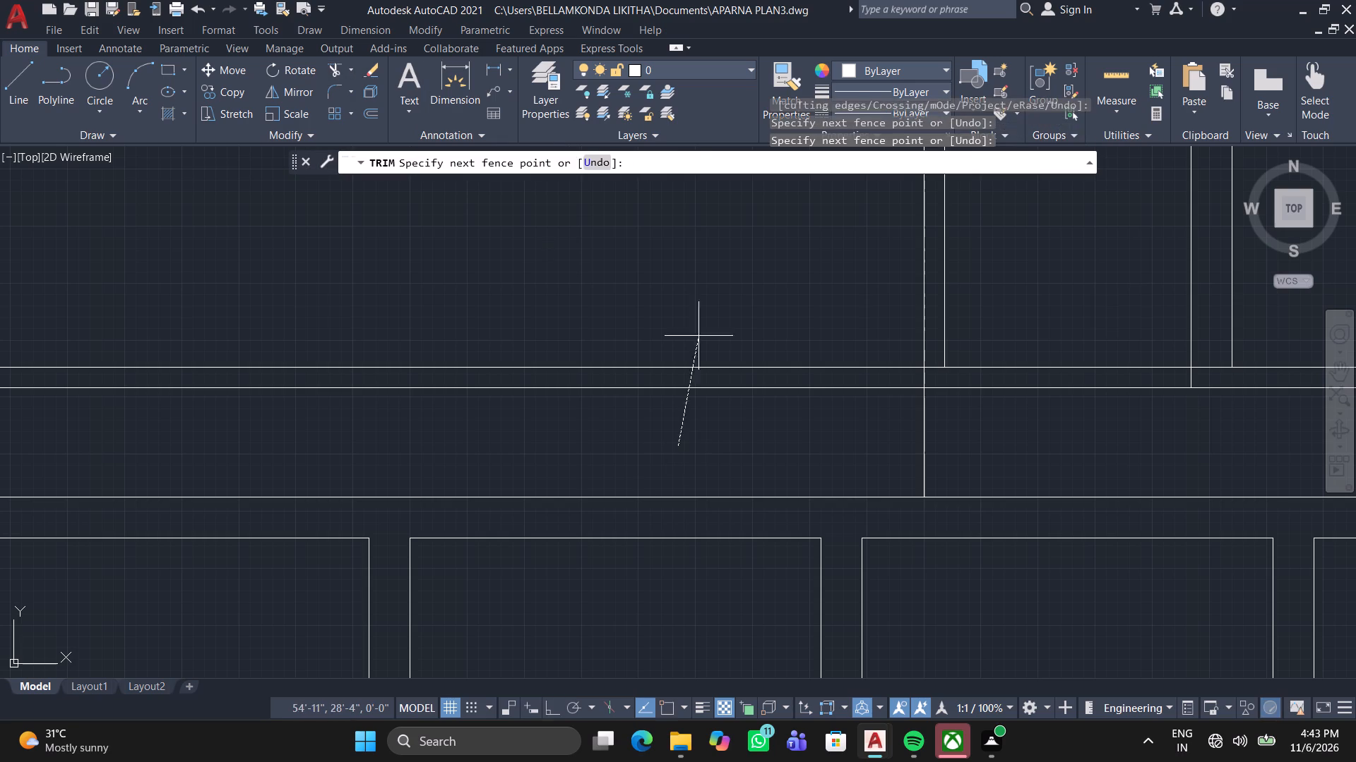
click(685, 270)
scroll(762, 287, down, 2)
middle_drag(925, 283, 877, 445)
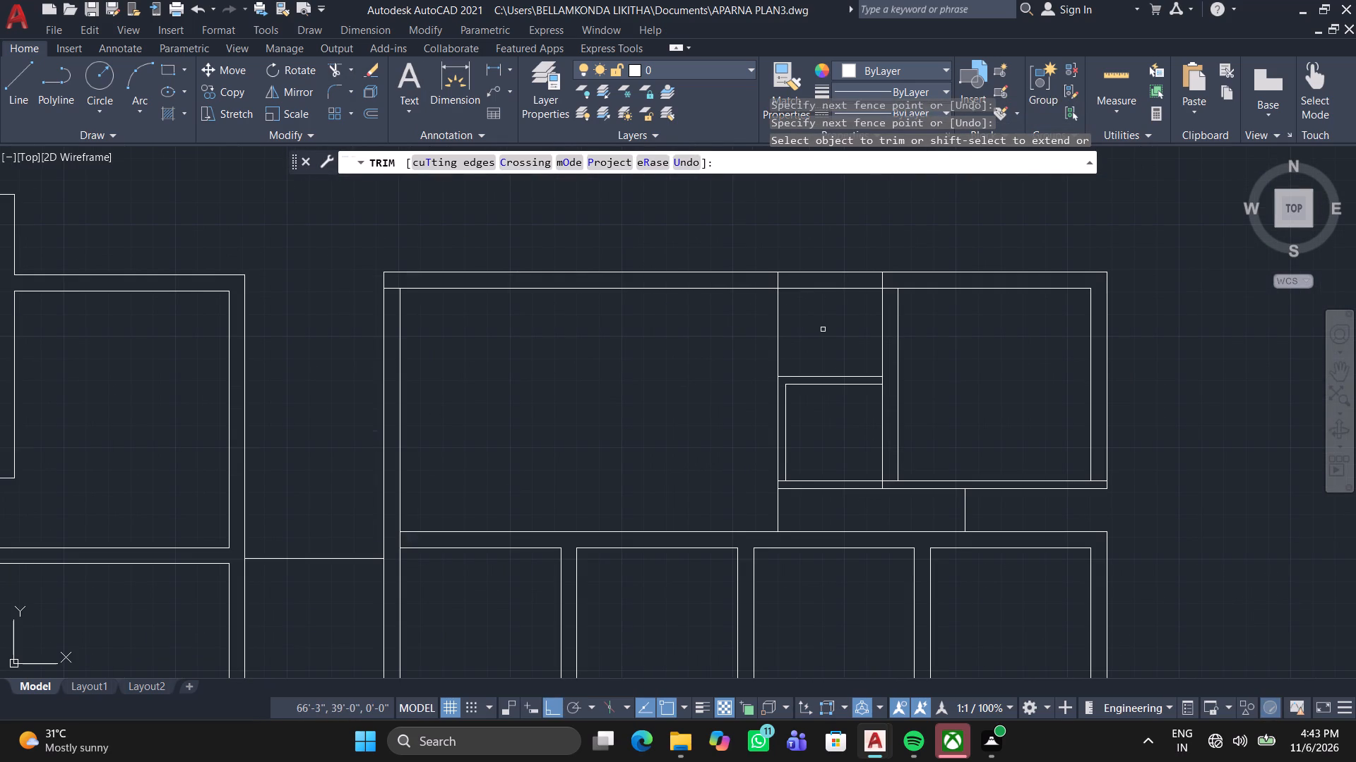
key(space)
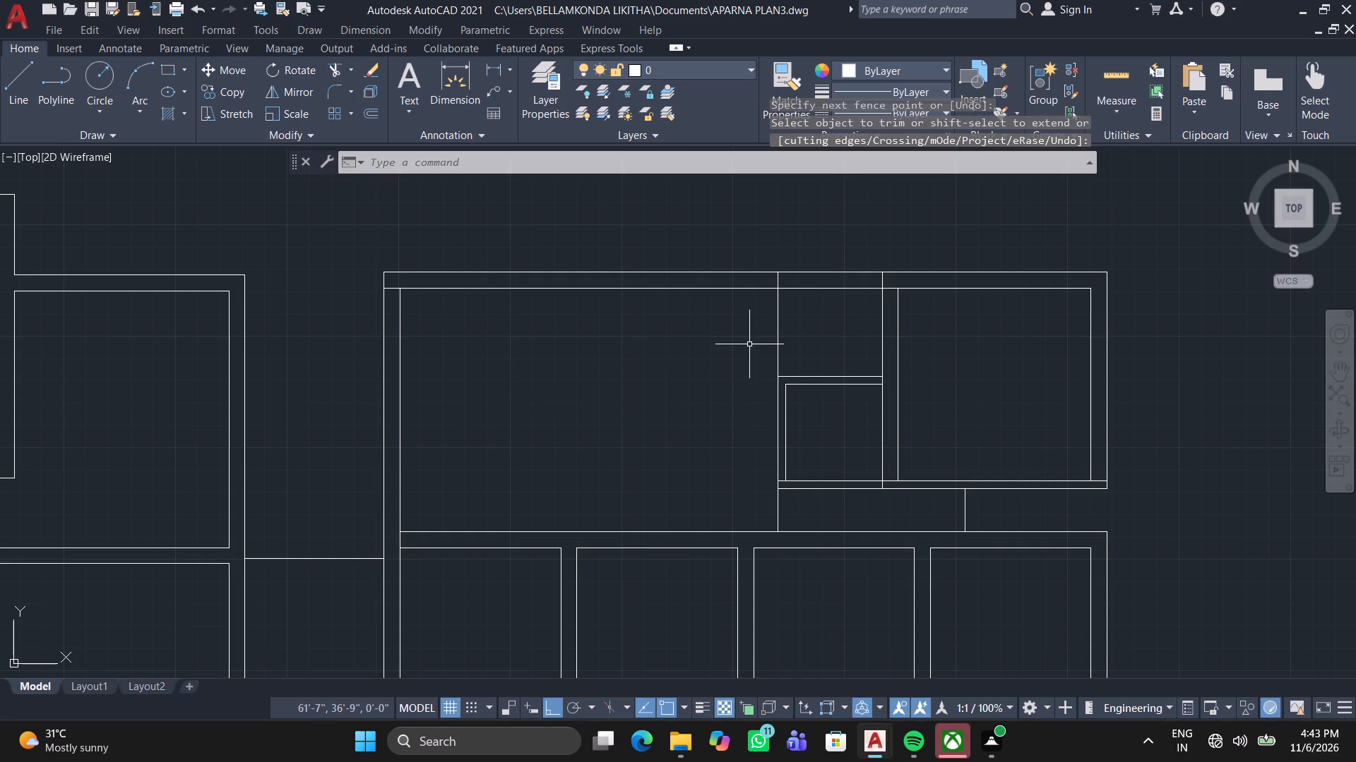
Trim the small room's and square's outer left wall lines where they cross the enclosure's top wall.
click(338, 67)
scroll(748, 271, up, 2)
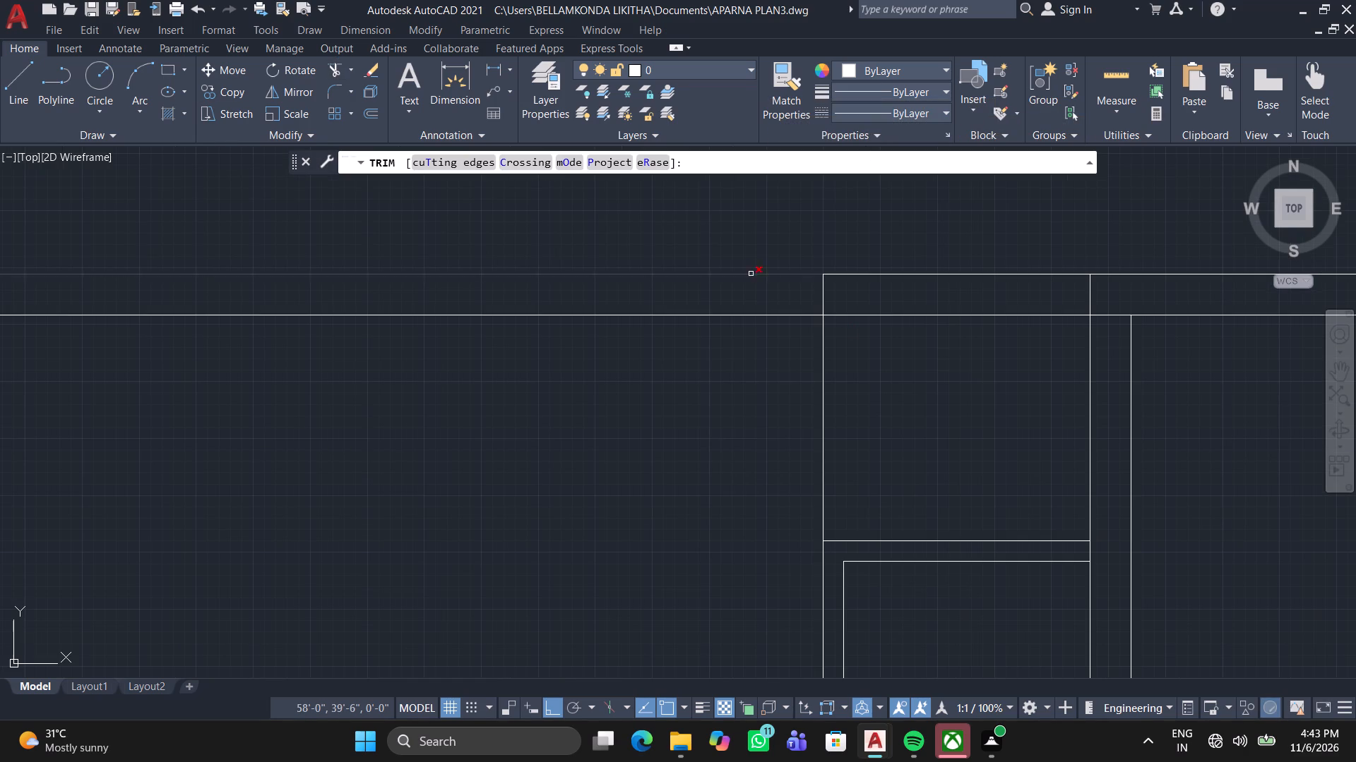
click(810, 302)
click(1174, 286)
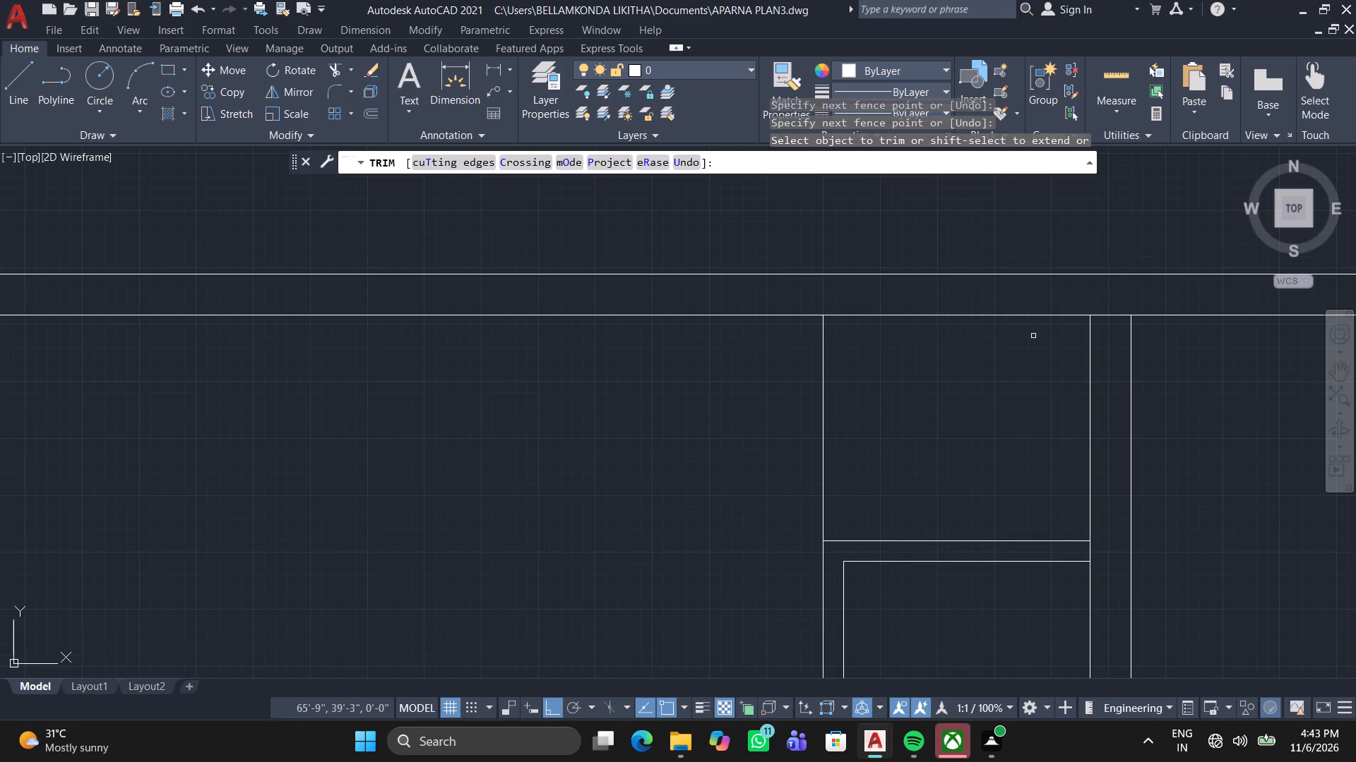
Draw a line from the right end of the small room's outer top line across the square's left wall to its inner face.
scroll(1109, 387, down, 2)
middle_drag(1107, 391, 974, 378)
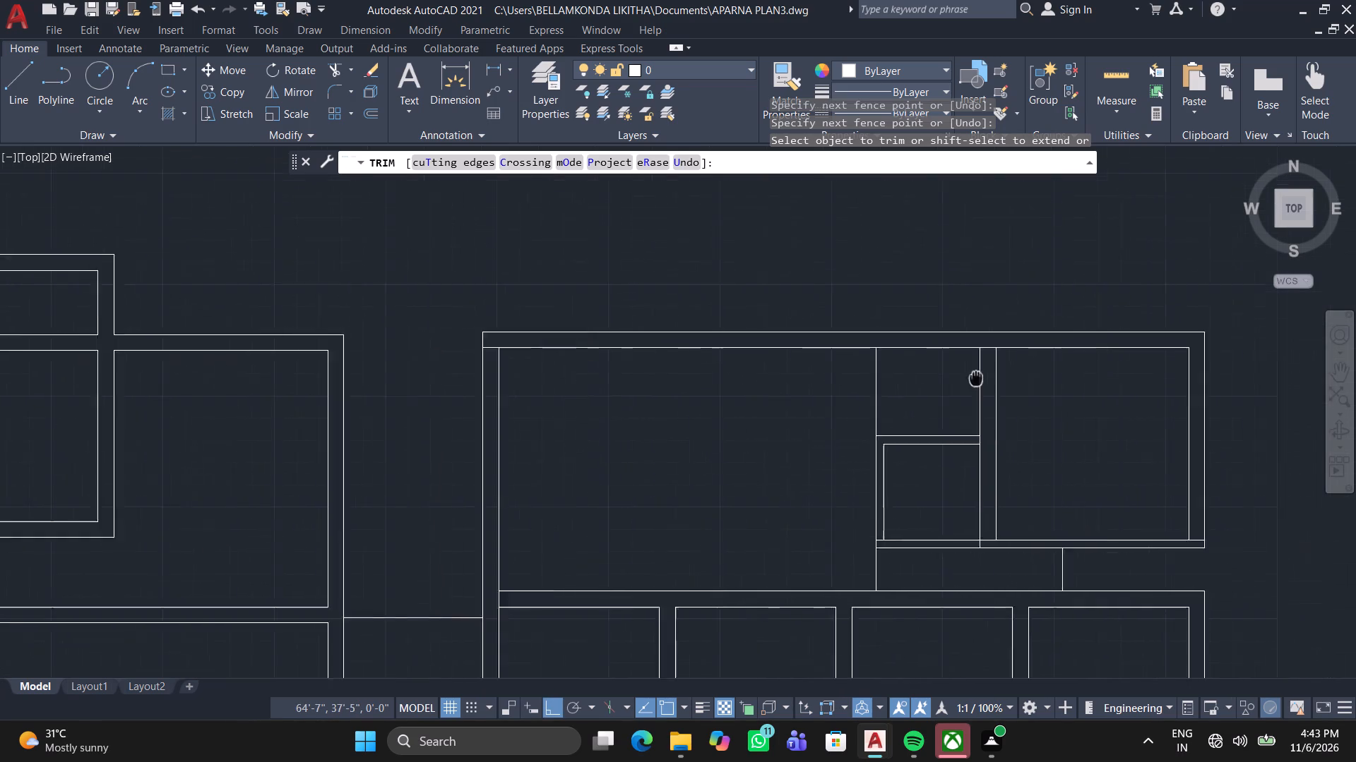
middle_drag(974, 378, 924, 370)
middle_click(924, 370)
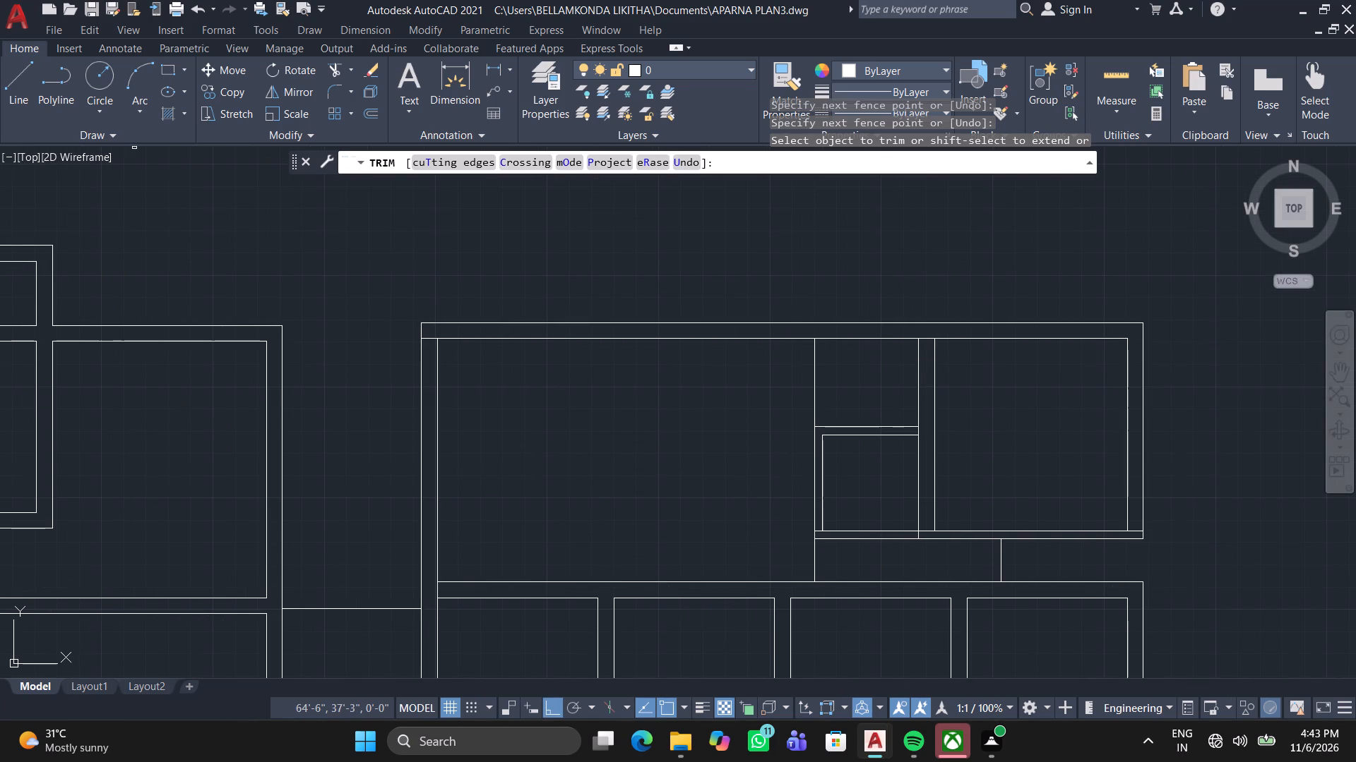
click(35, 99)
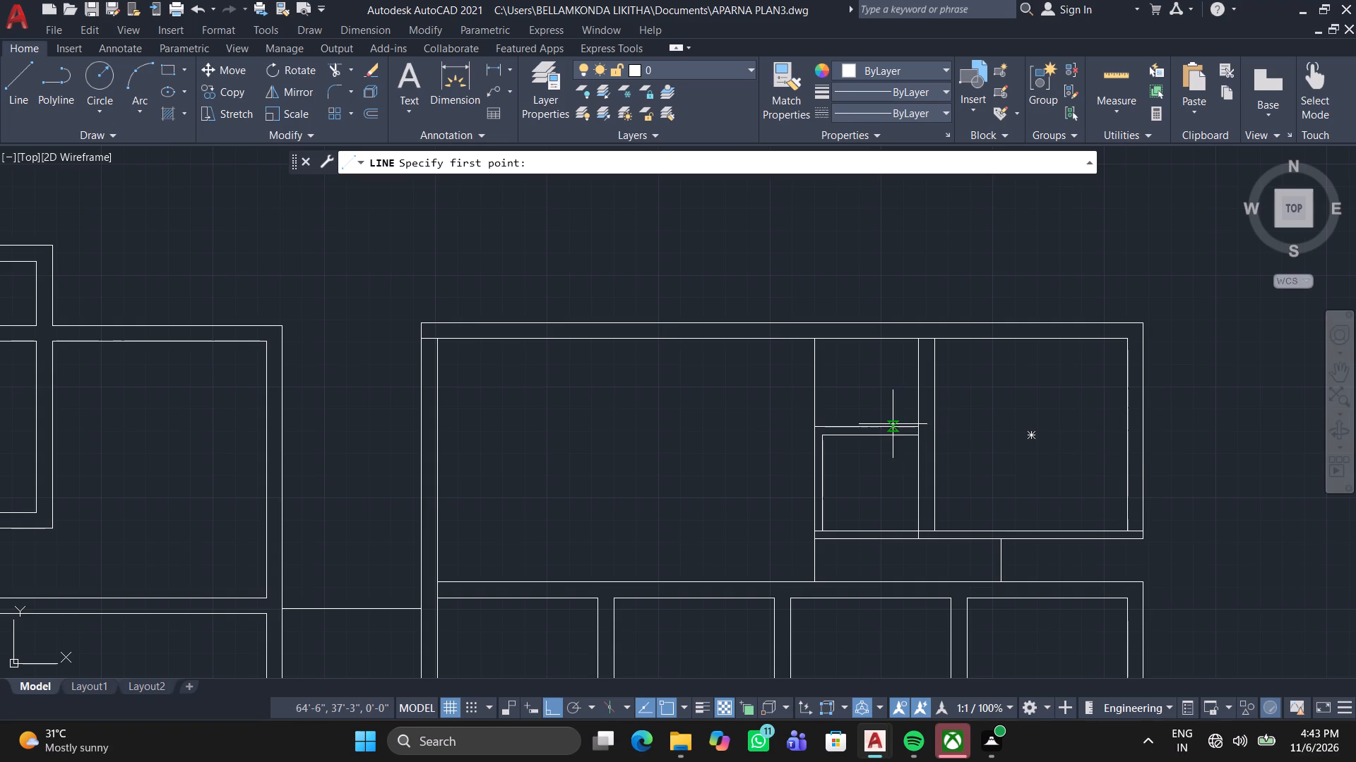
scroll(894, 426, up, 4)
click(1045, 438)
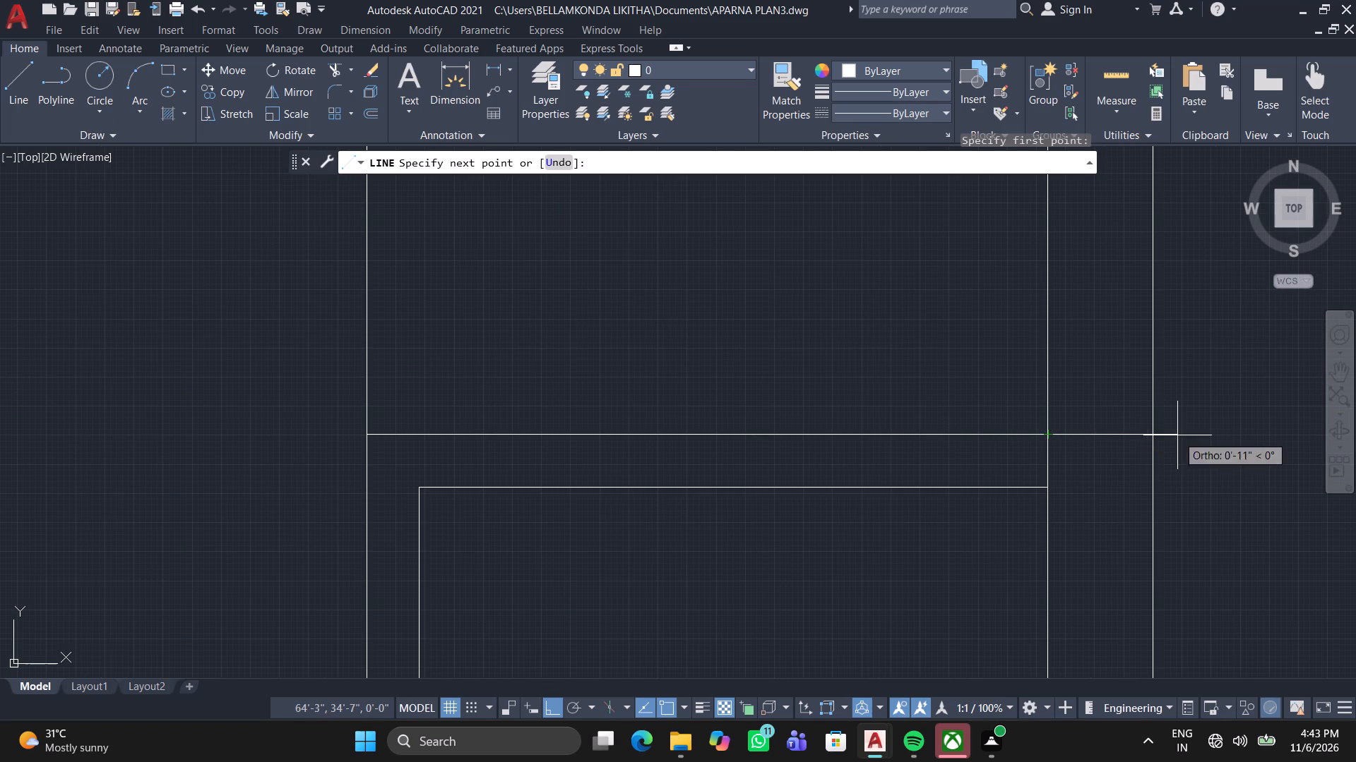
click(1158, 435)
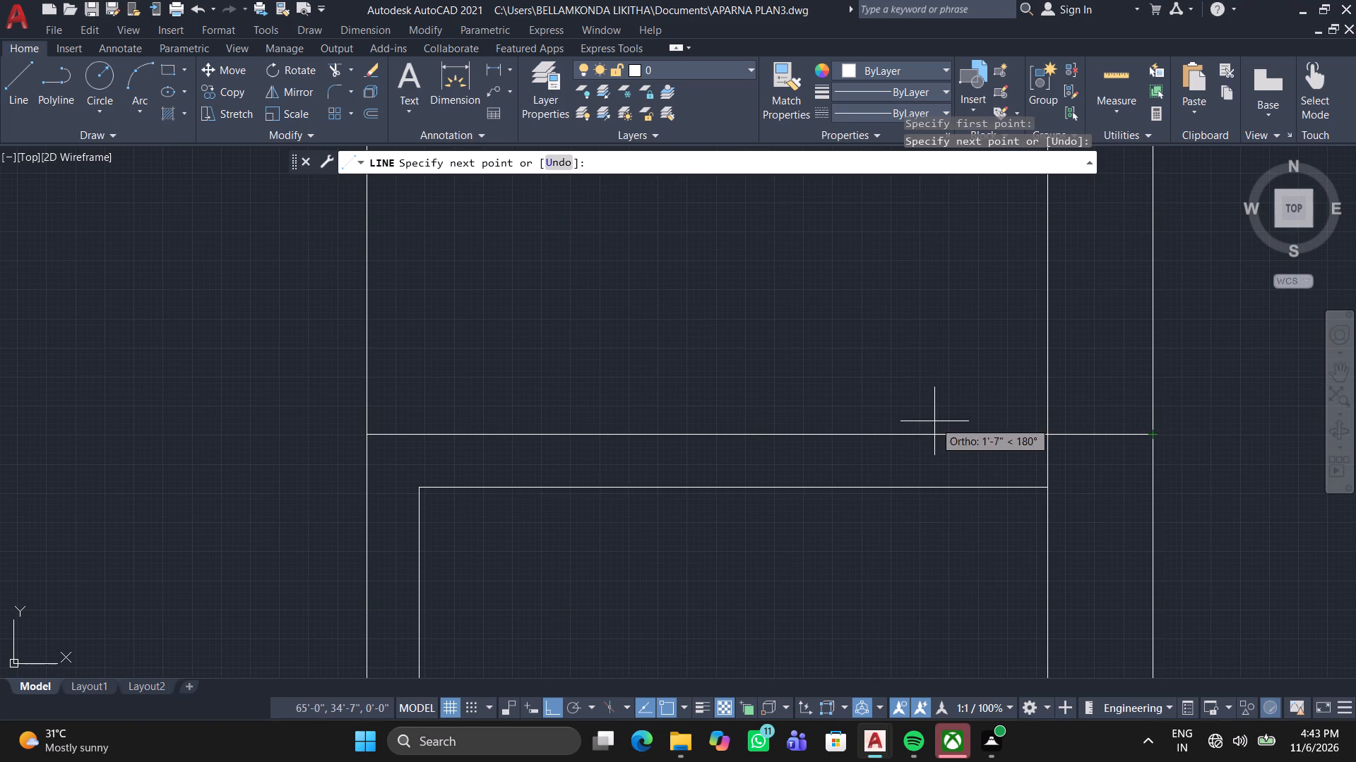
key(space)
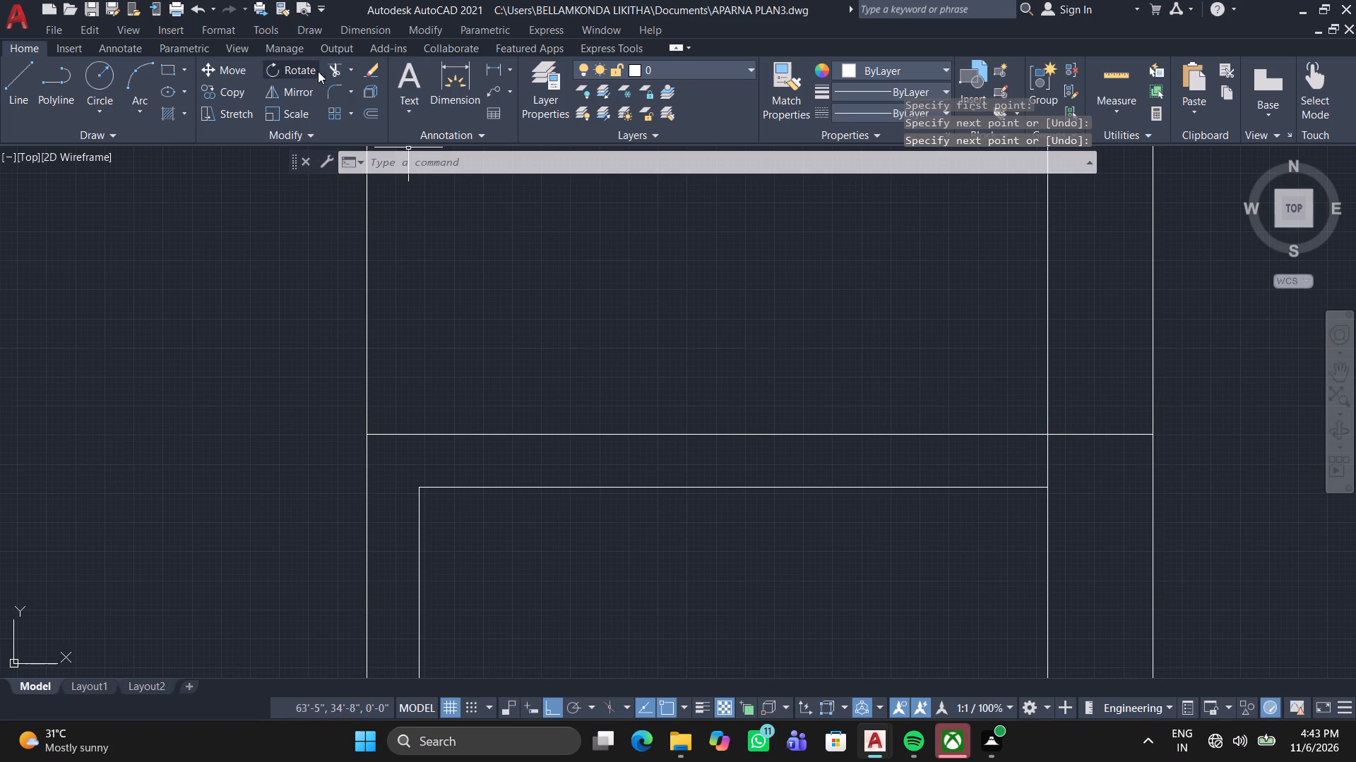
Trim away both lines of the square's left wall above the small room's outer top line.
click(340, 66)
click(934, 277)
click(1215, 243)
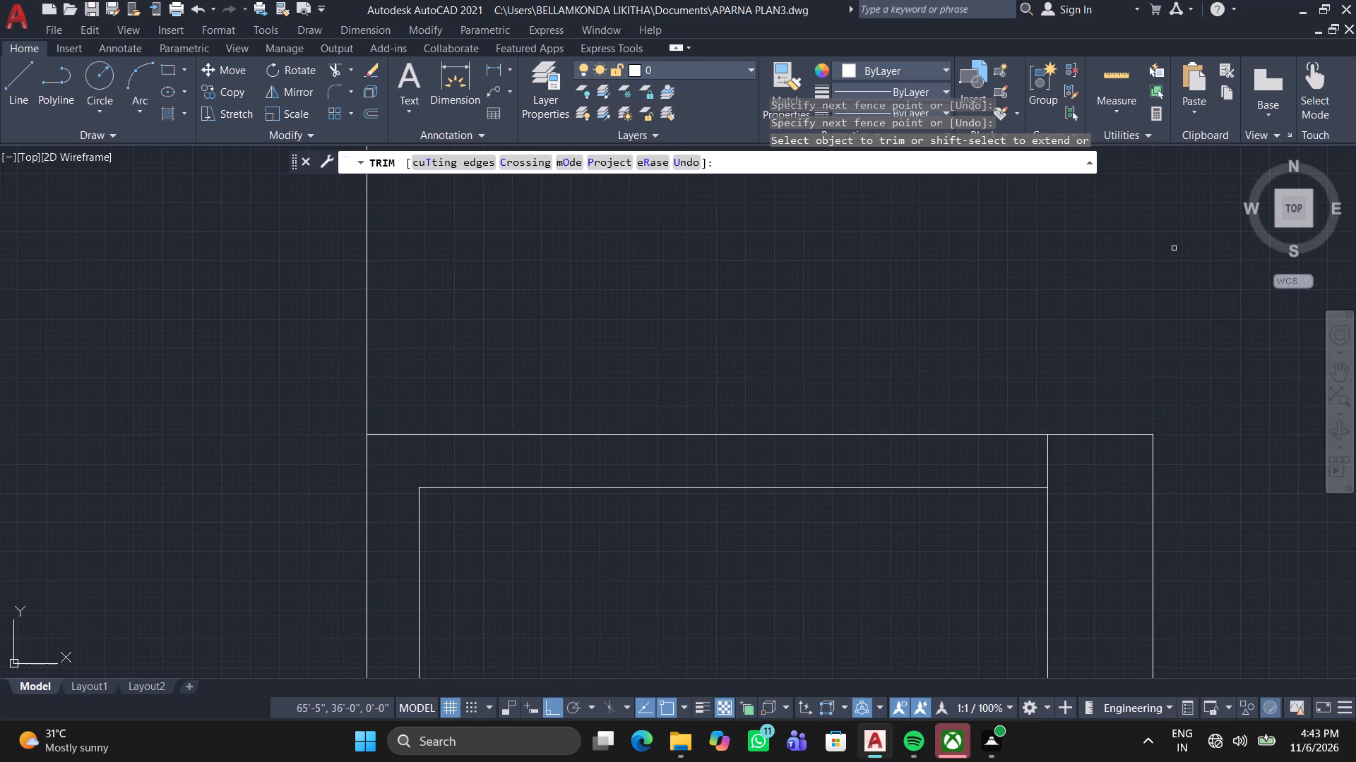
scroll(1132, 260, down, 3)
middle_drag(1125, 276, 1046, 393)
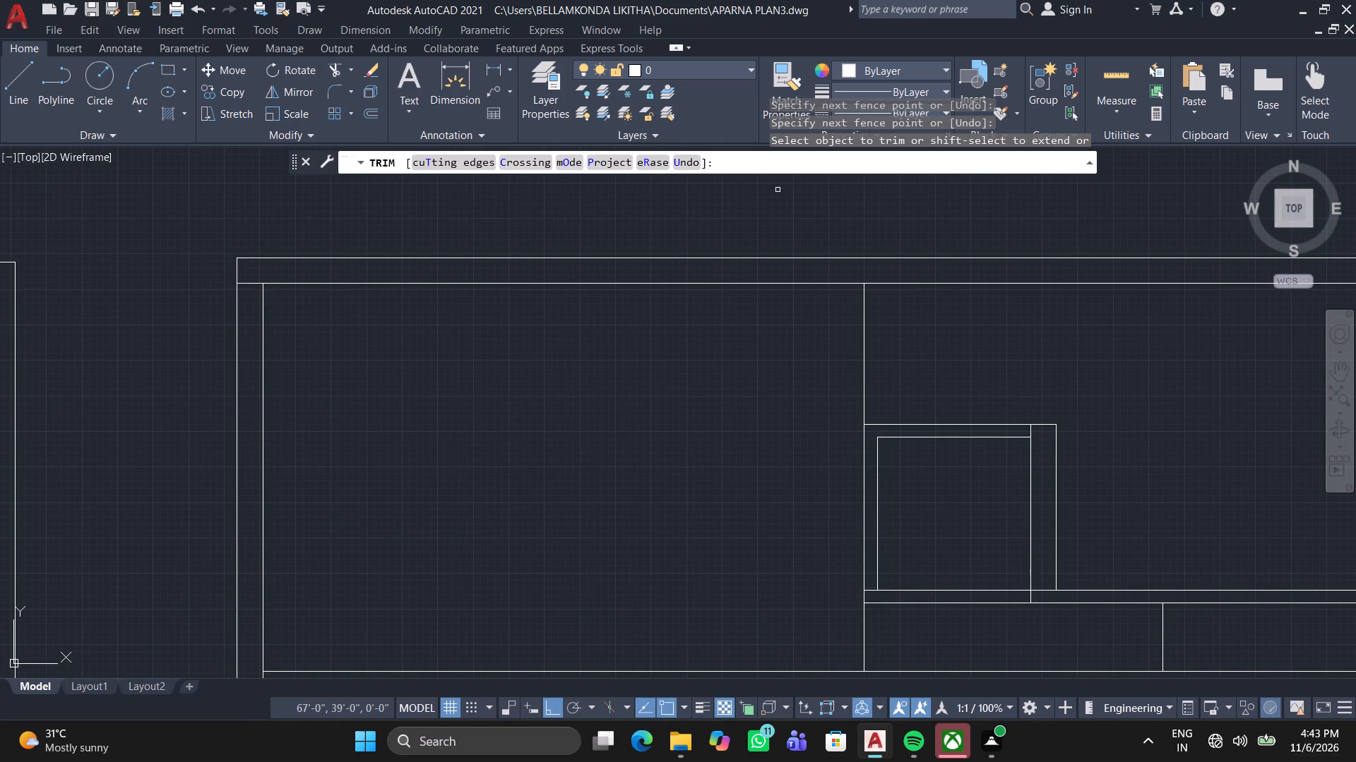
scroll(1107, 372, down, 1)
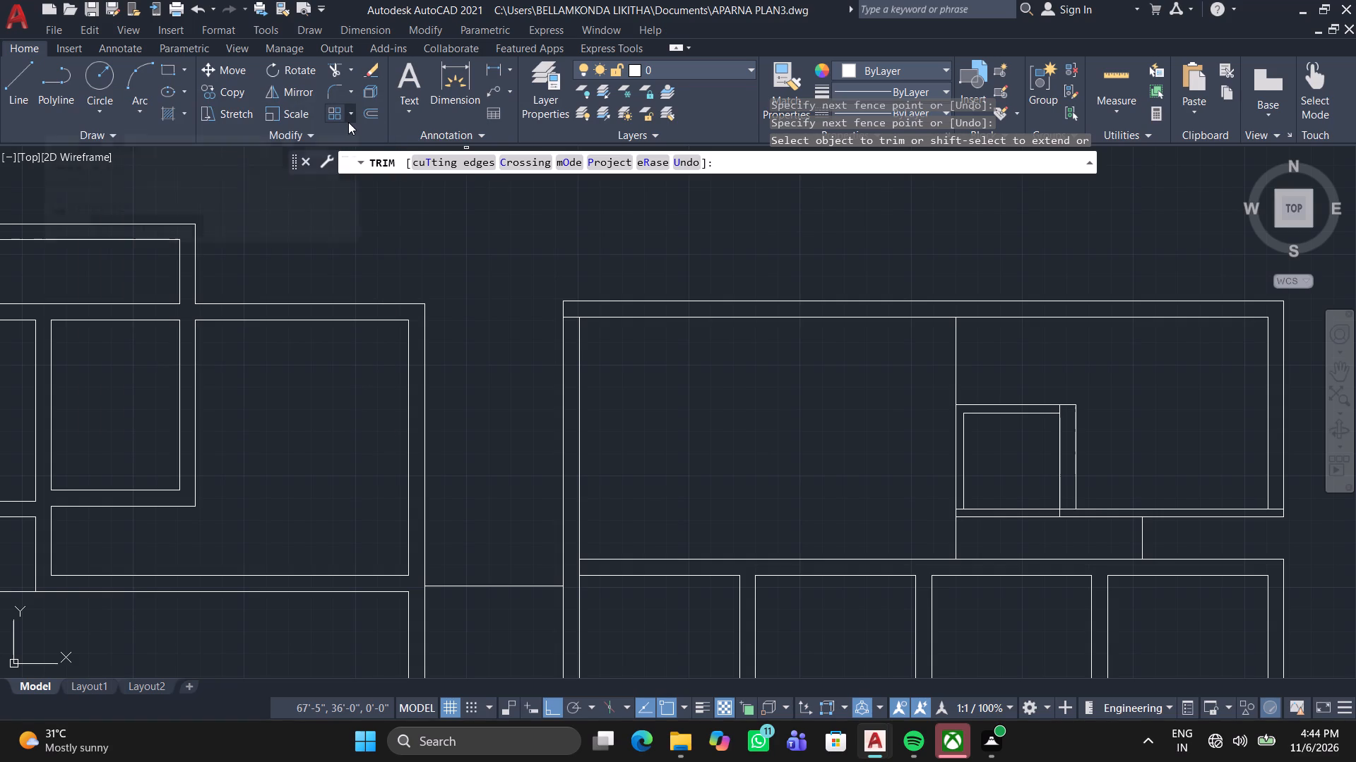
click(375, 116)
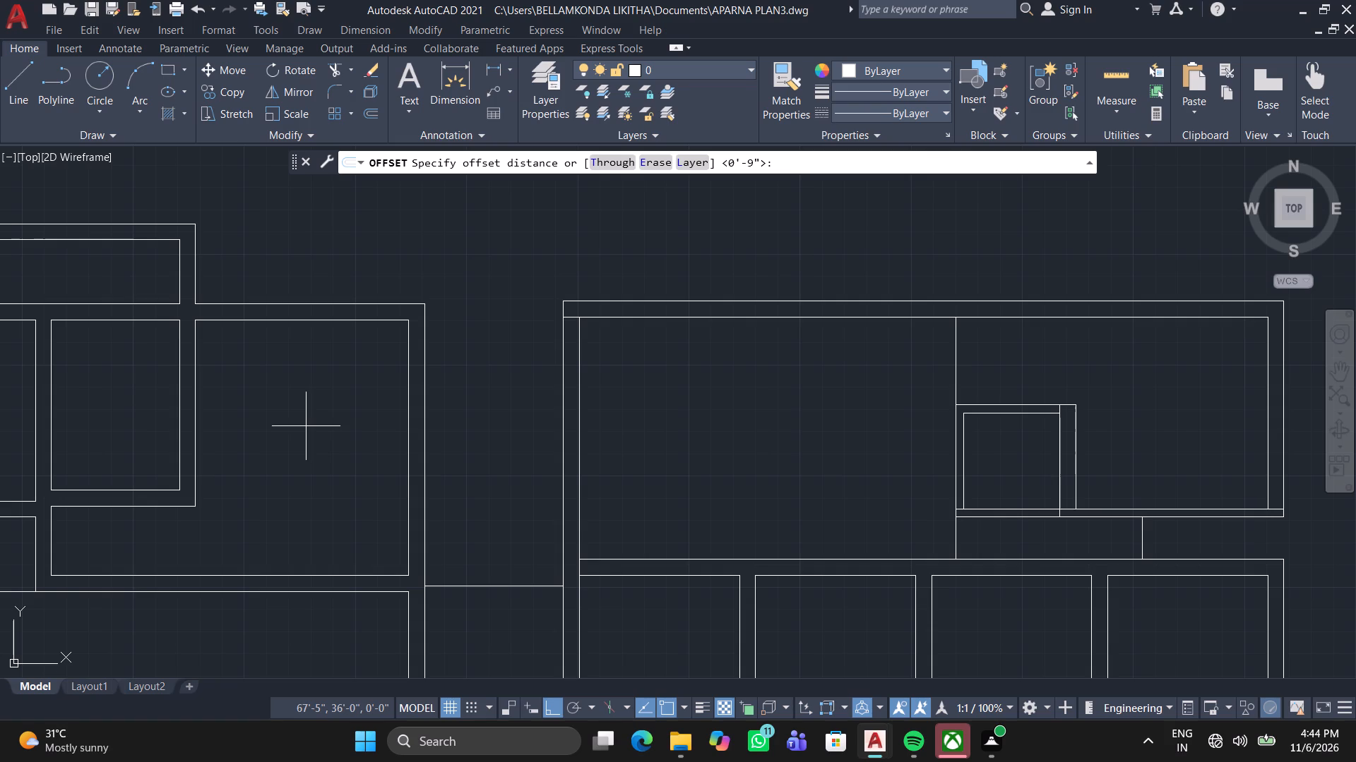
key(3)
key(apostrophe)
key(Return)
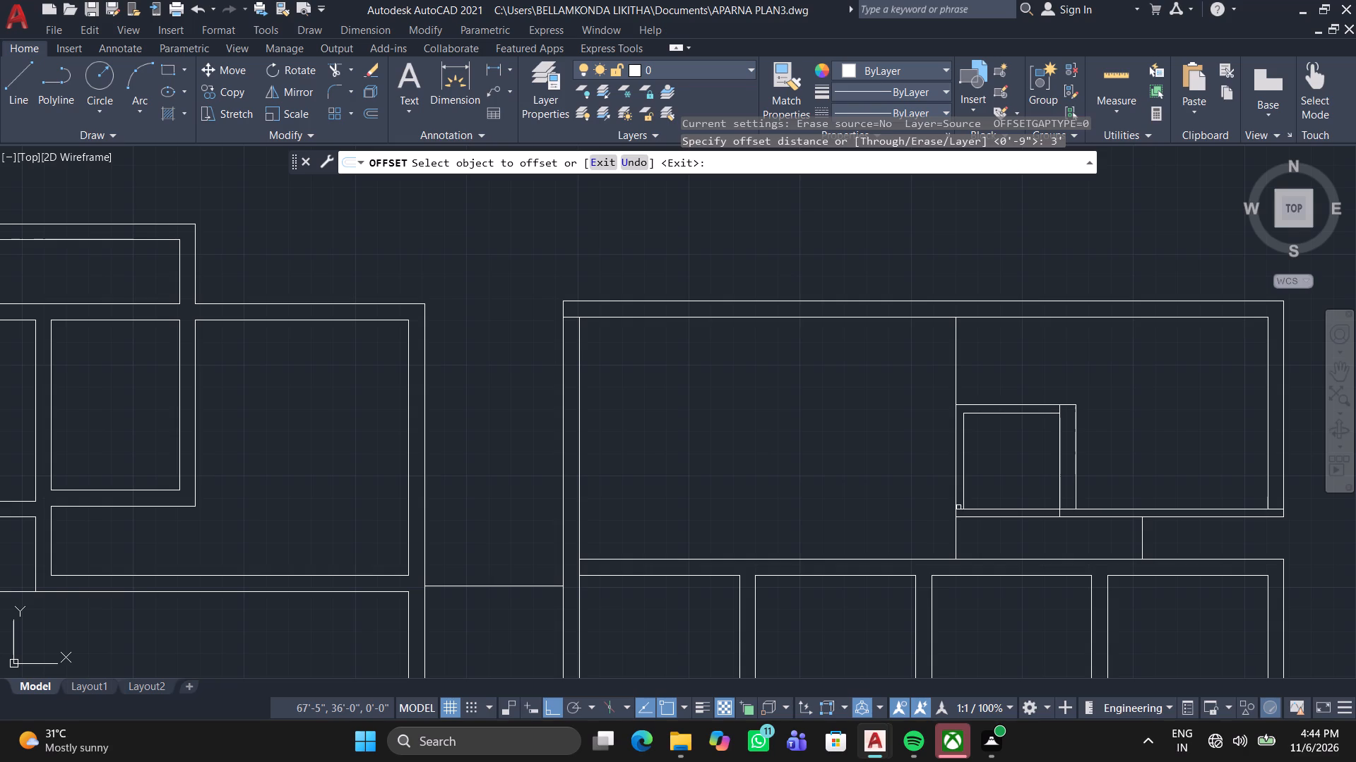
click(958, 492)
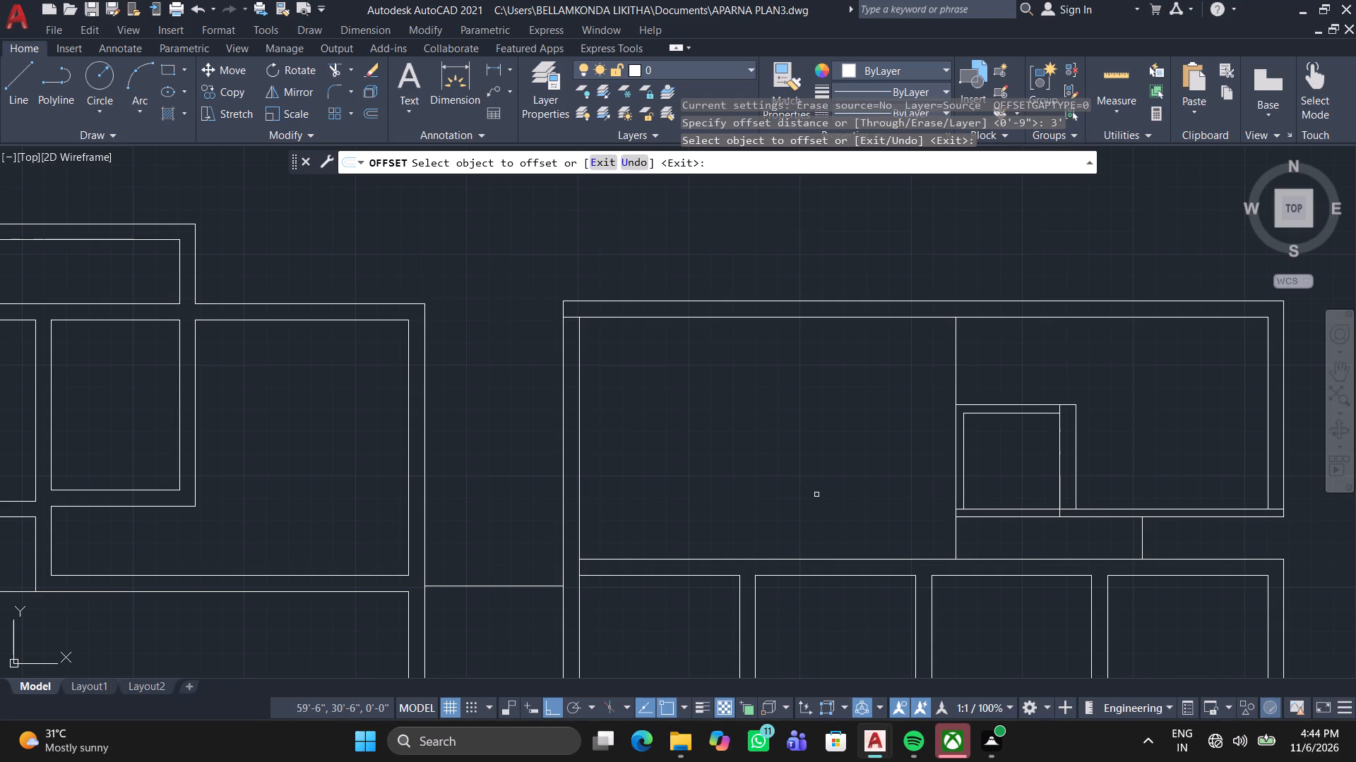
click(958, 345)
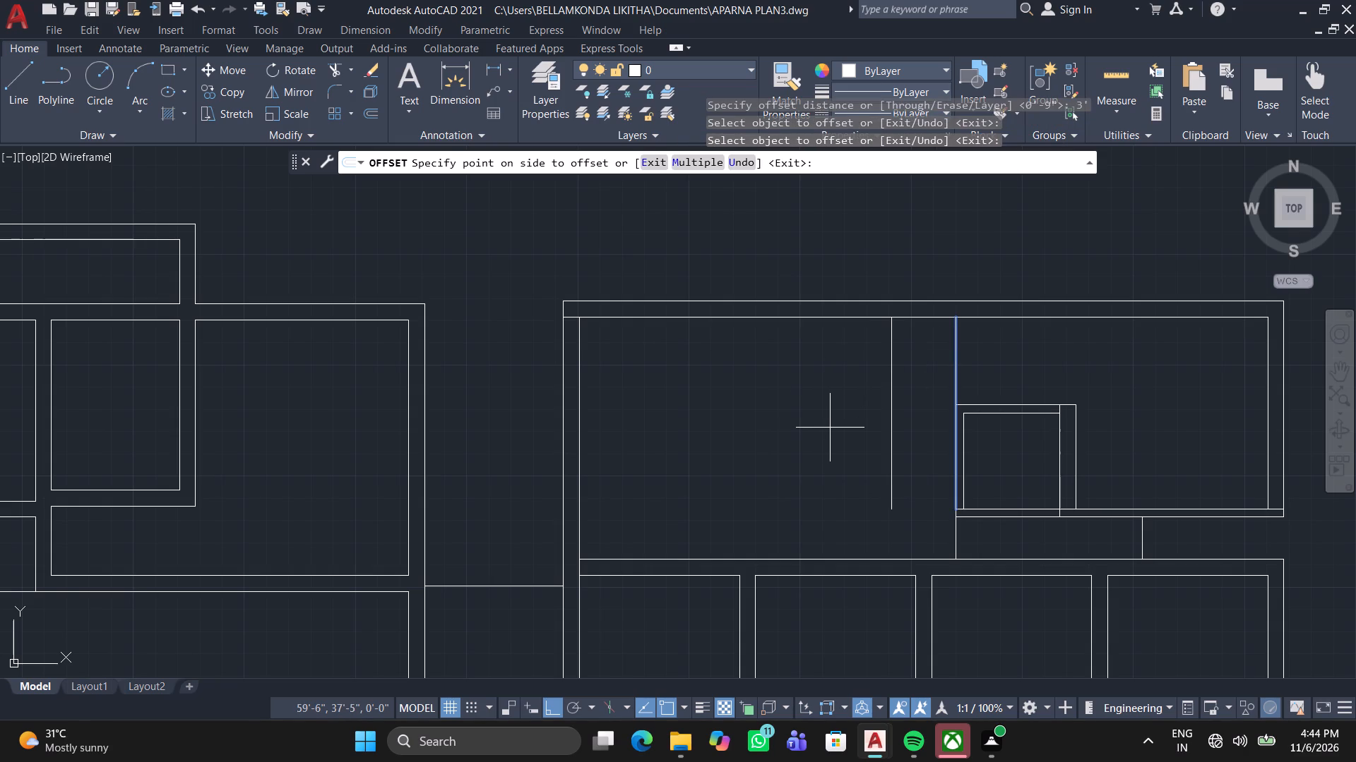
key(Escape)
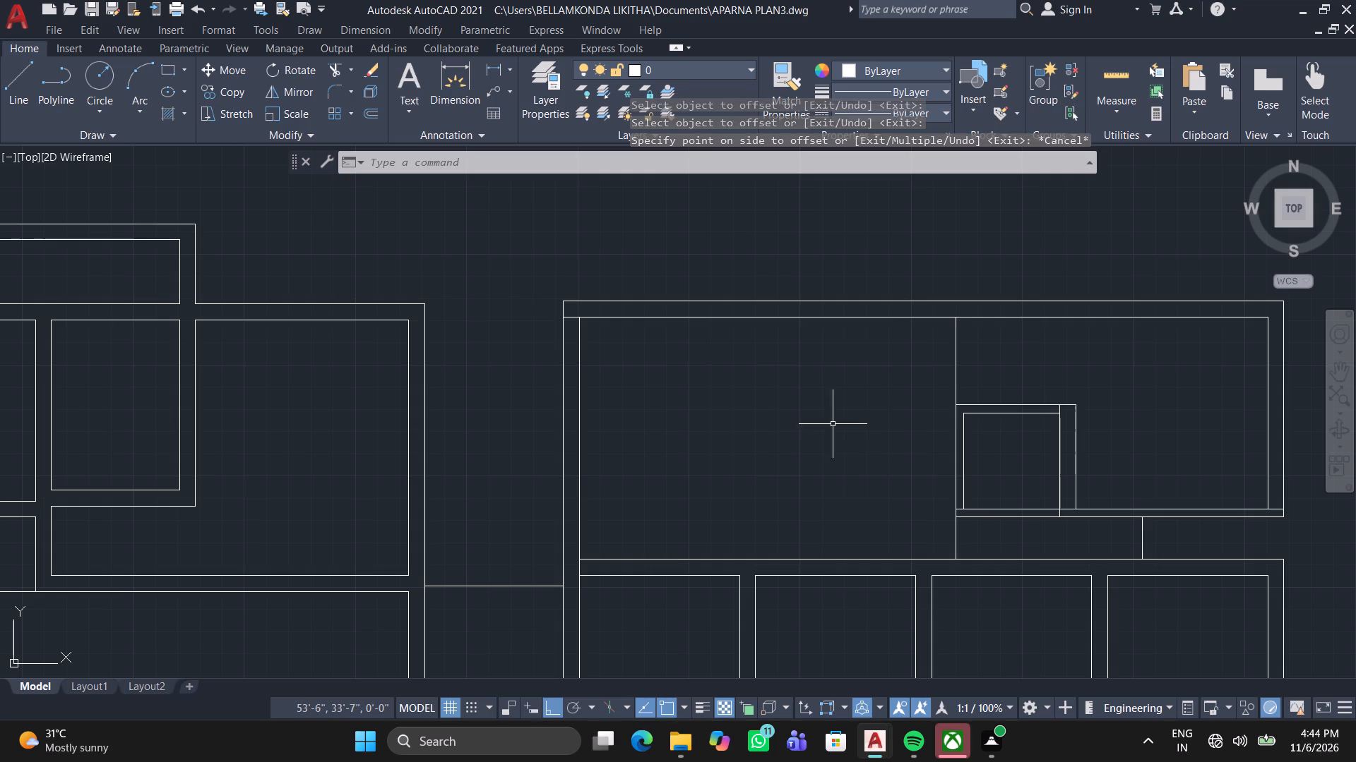
Draw vertical lines along both side walls of the large room left of the small room, between its top and bottom wall lines.
click(20, 94)
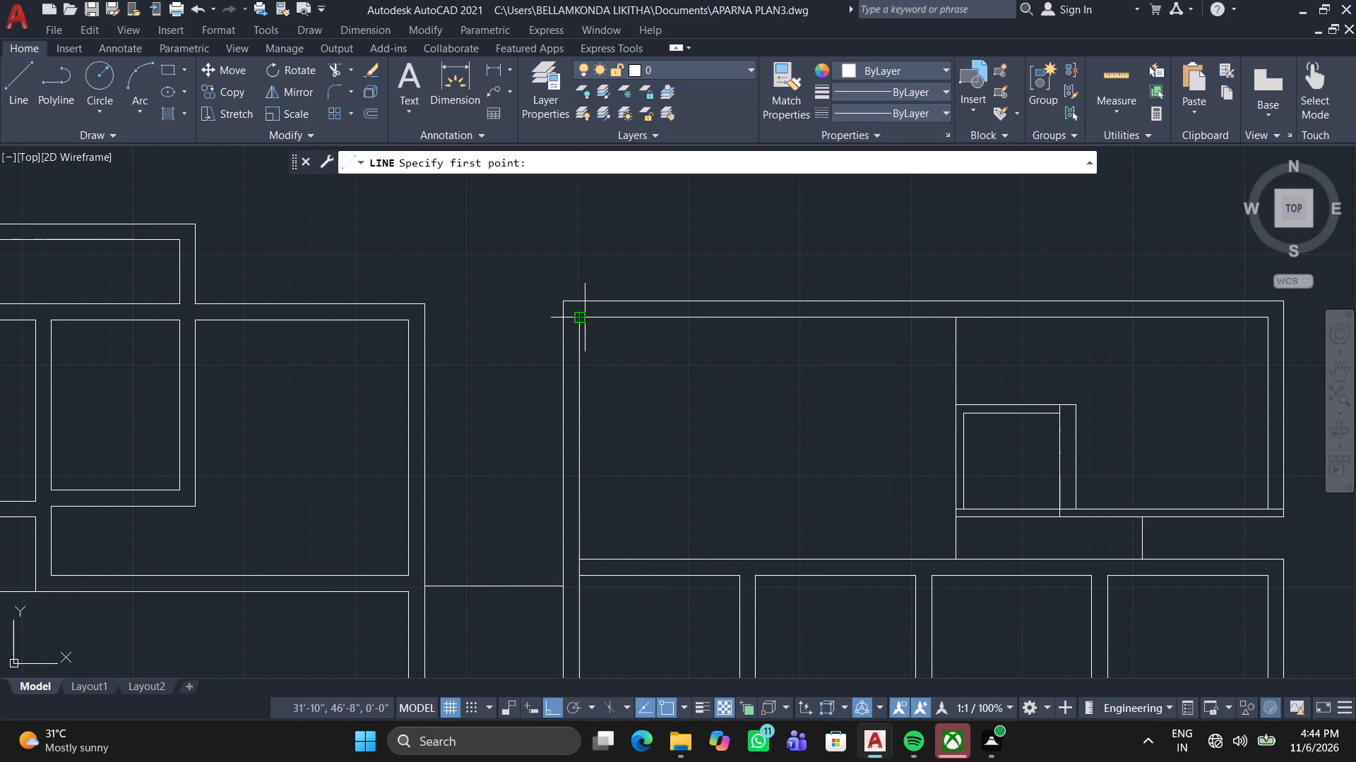
click(580, 322)
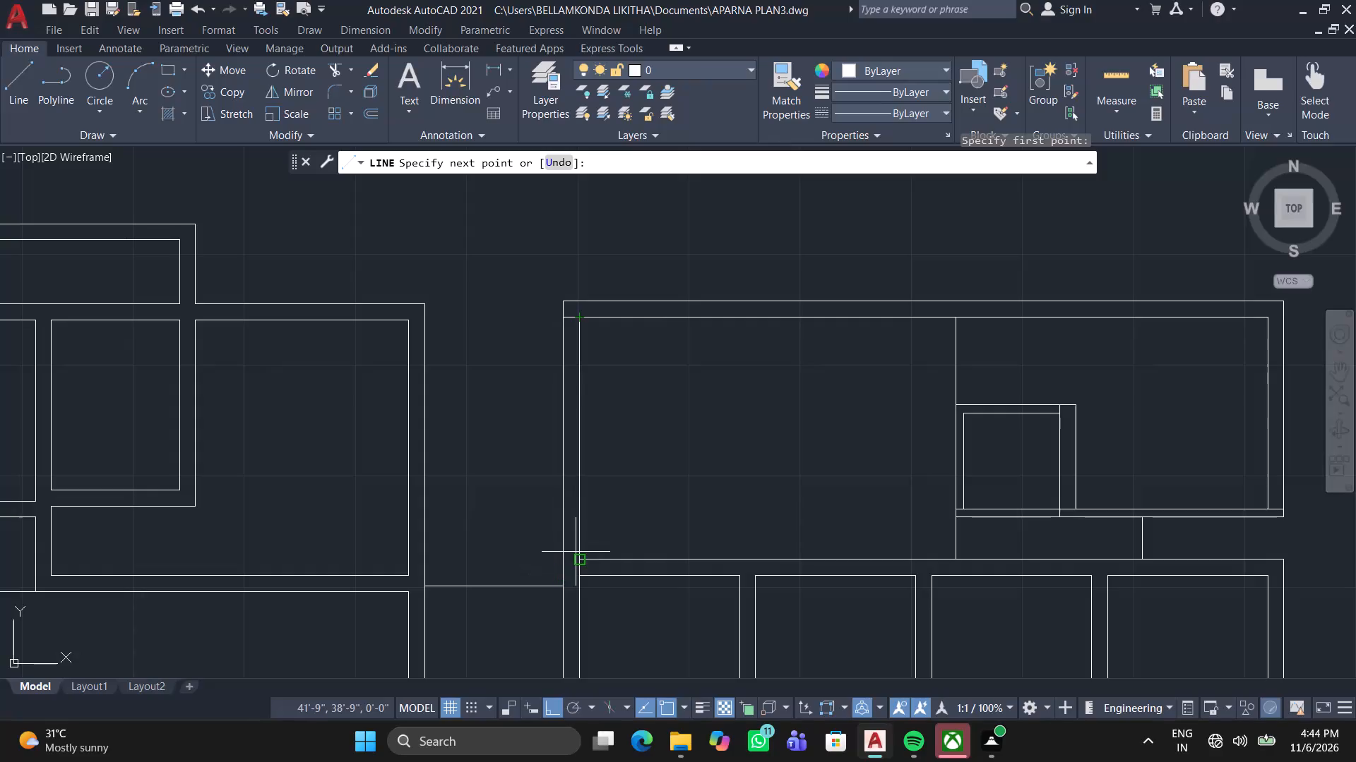
click(579, 557)
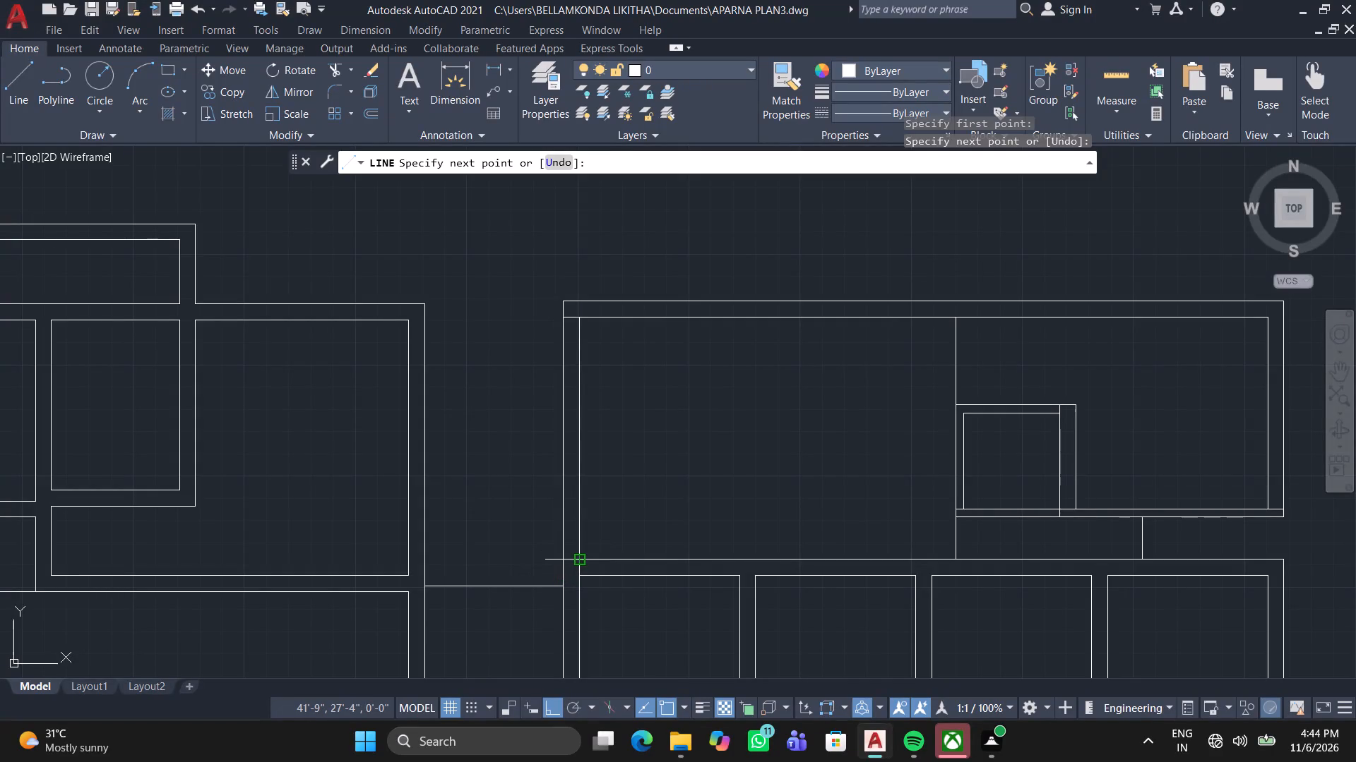
key(space)
key(space)
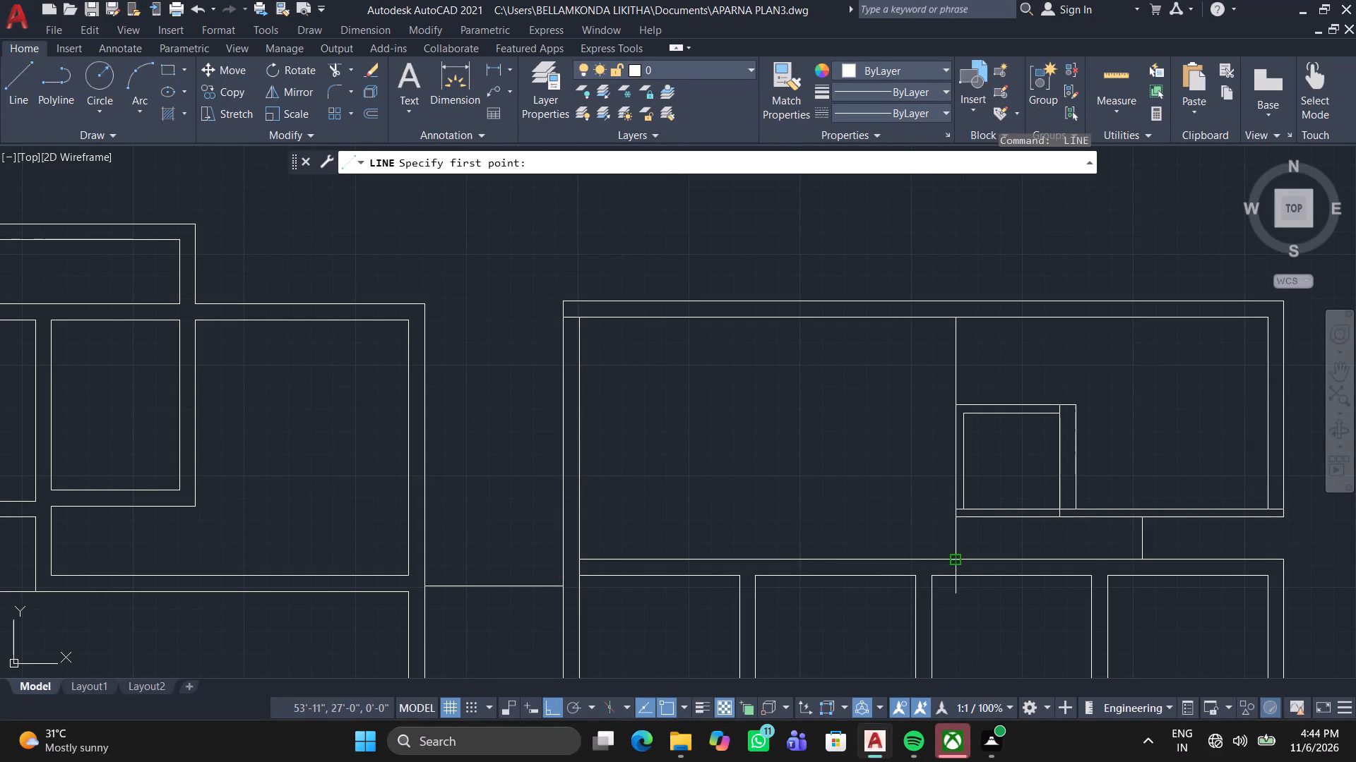
click(957, 561)
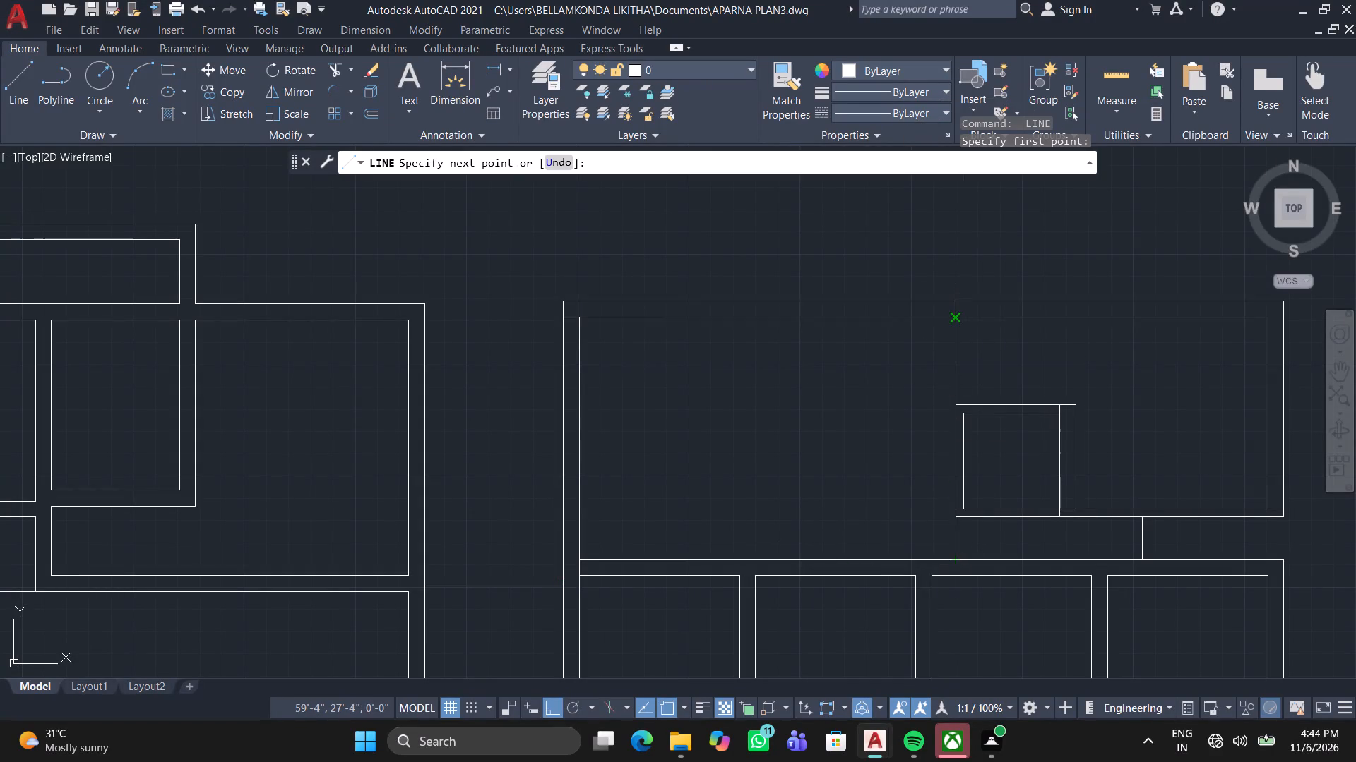
click(956, 322)
key(Escape)
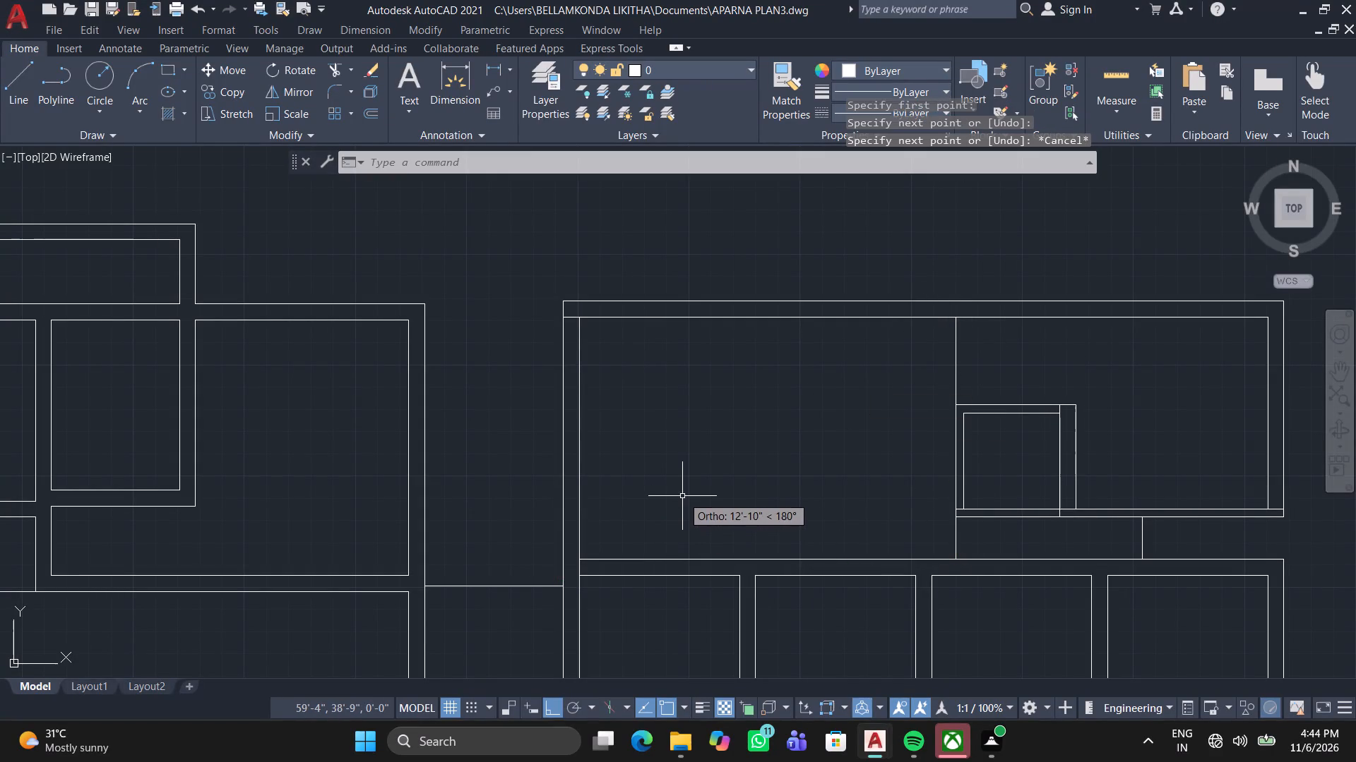
Offset the large room's two full-height side lines 4' inward.
click(375, 114)
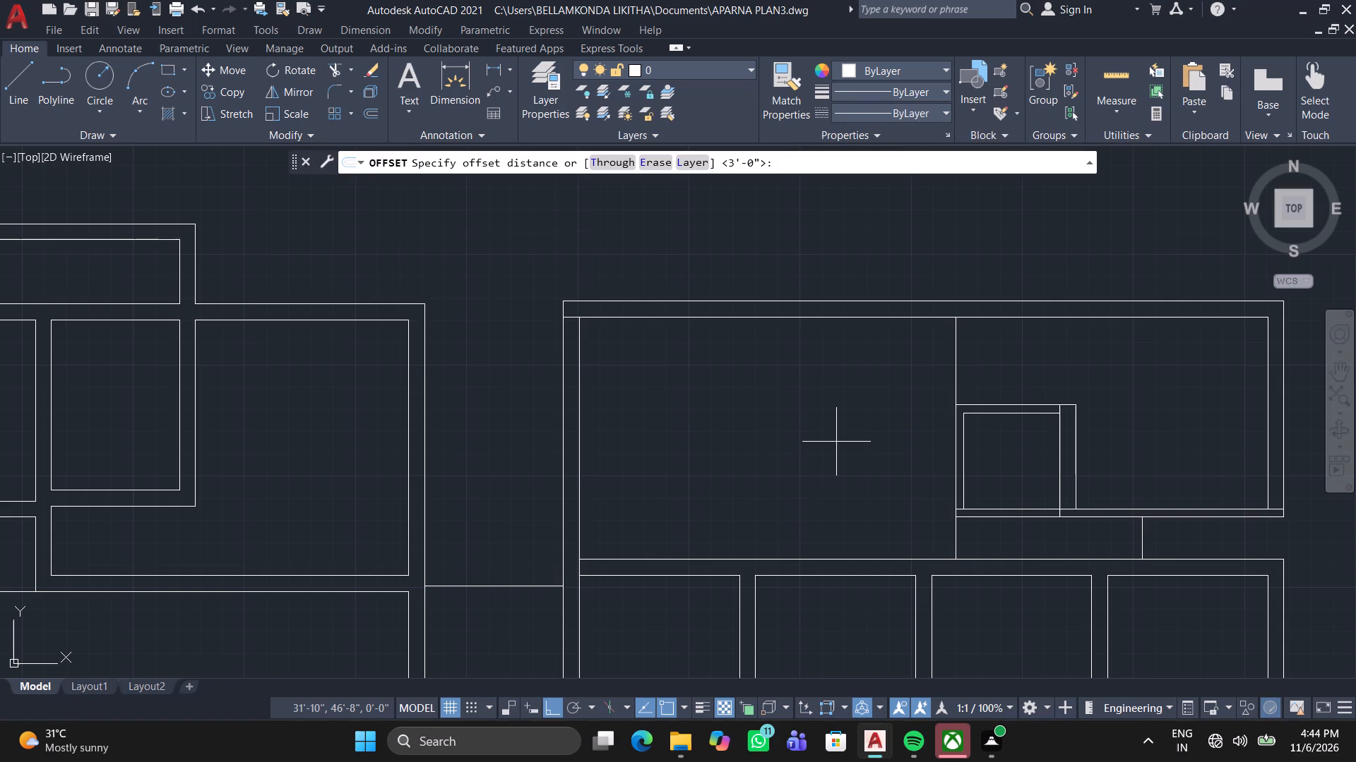
key(4)
key(apostrophe)
key(space)
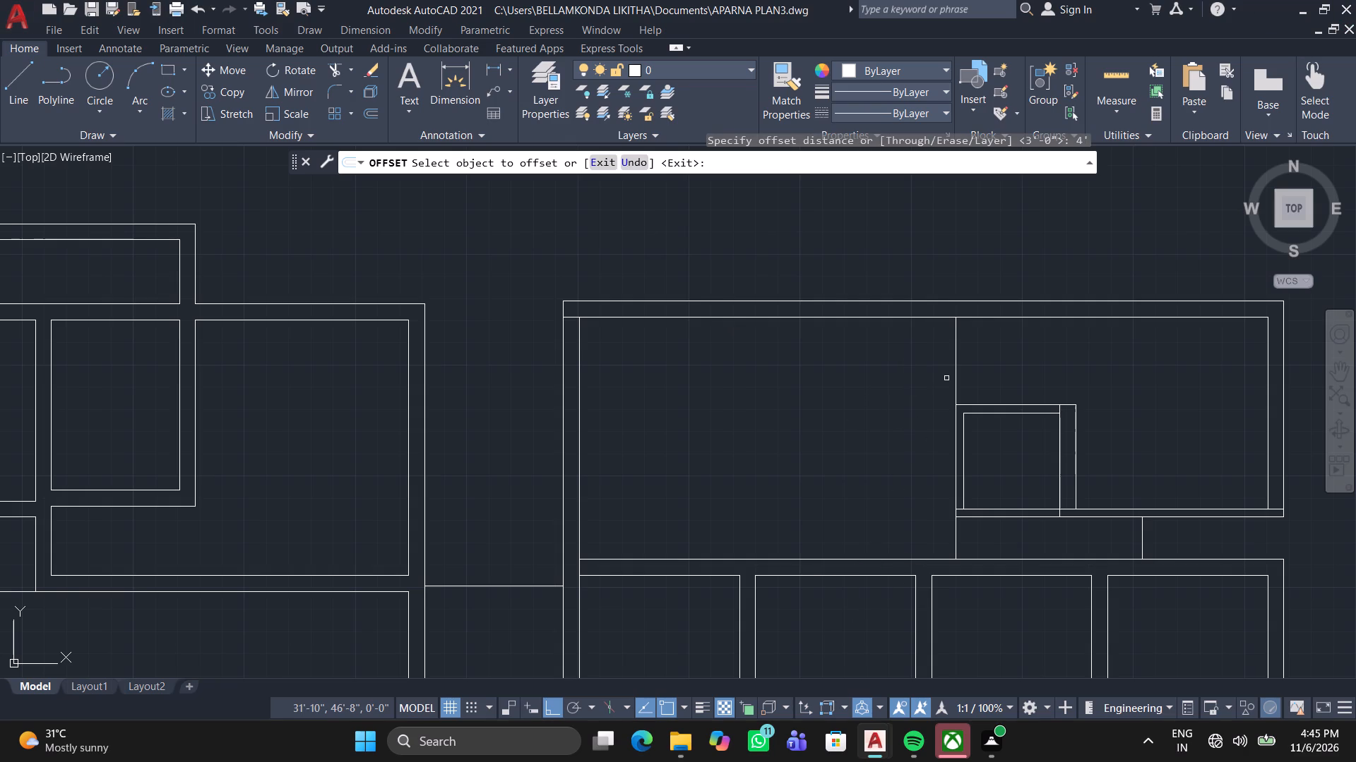
click(954, 377)
click(837, 402)
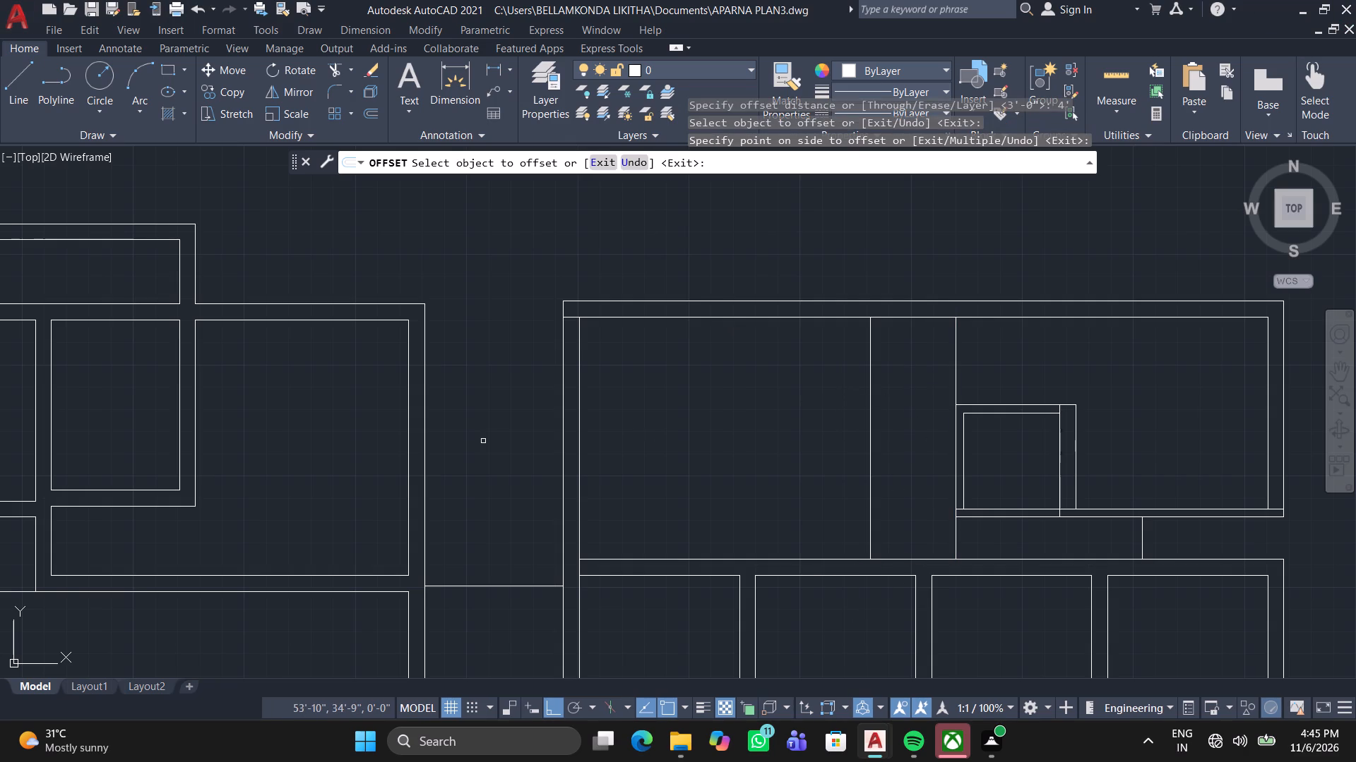
click(581, 412)
click(727, 403)
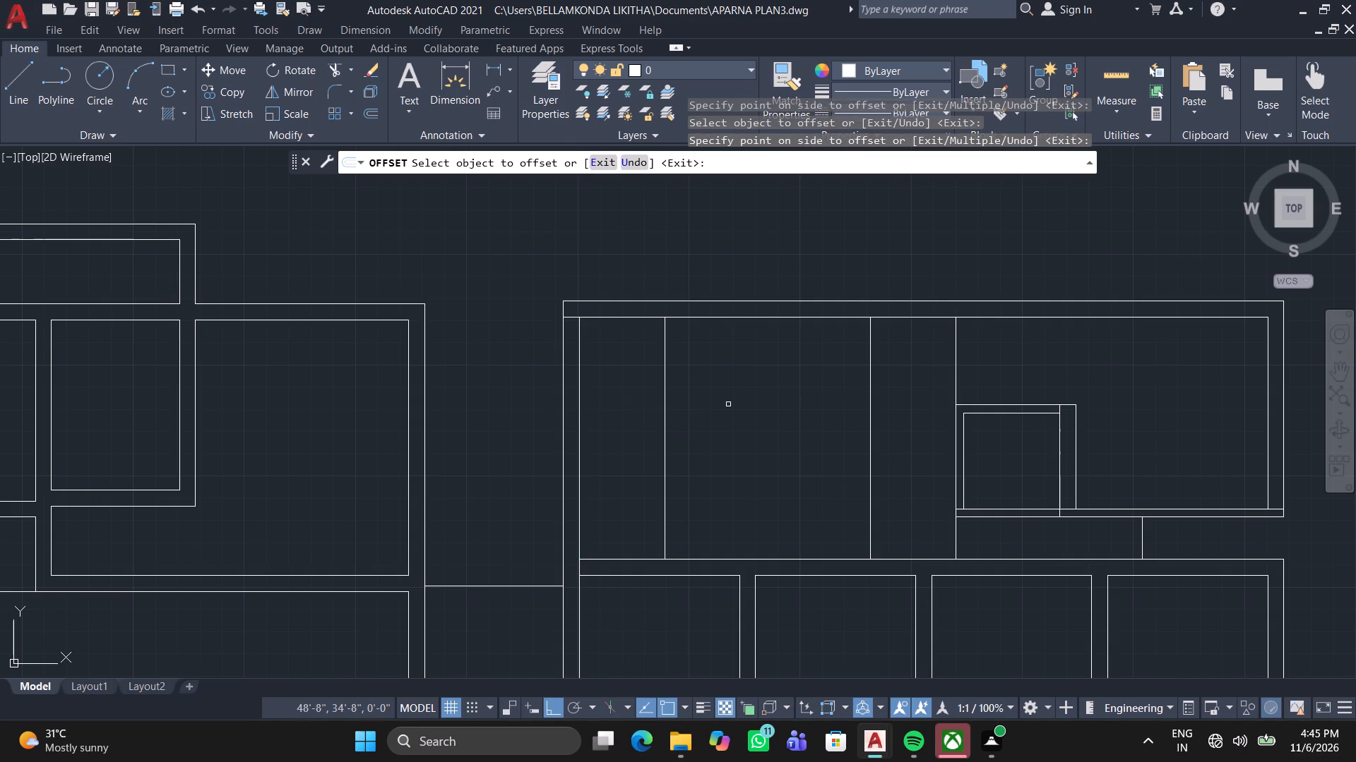
key(space)
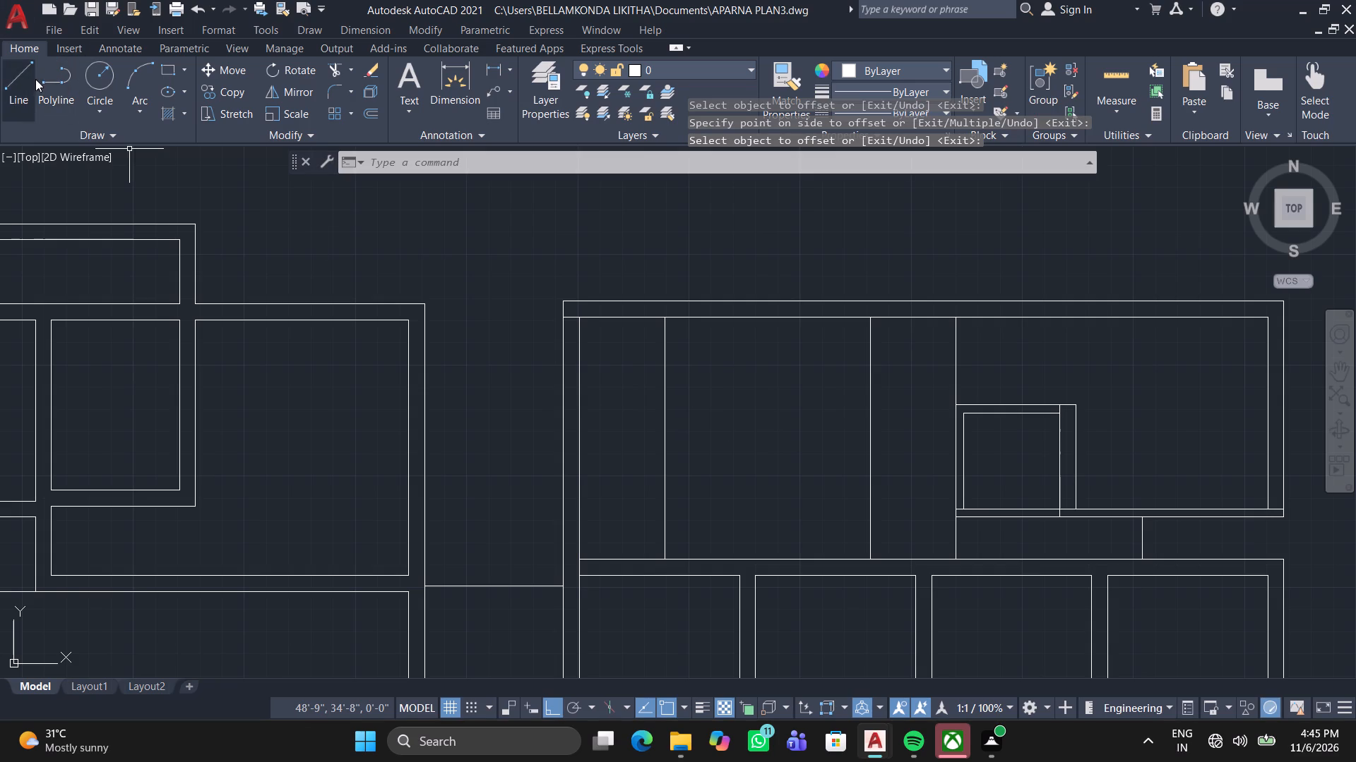
Draw a horizontal line joining the midpoints of the two vertical lines inset from the large room's side walls.
click(34, 79)
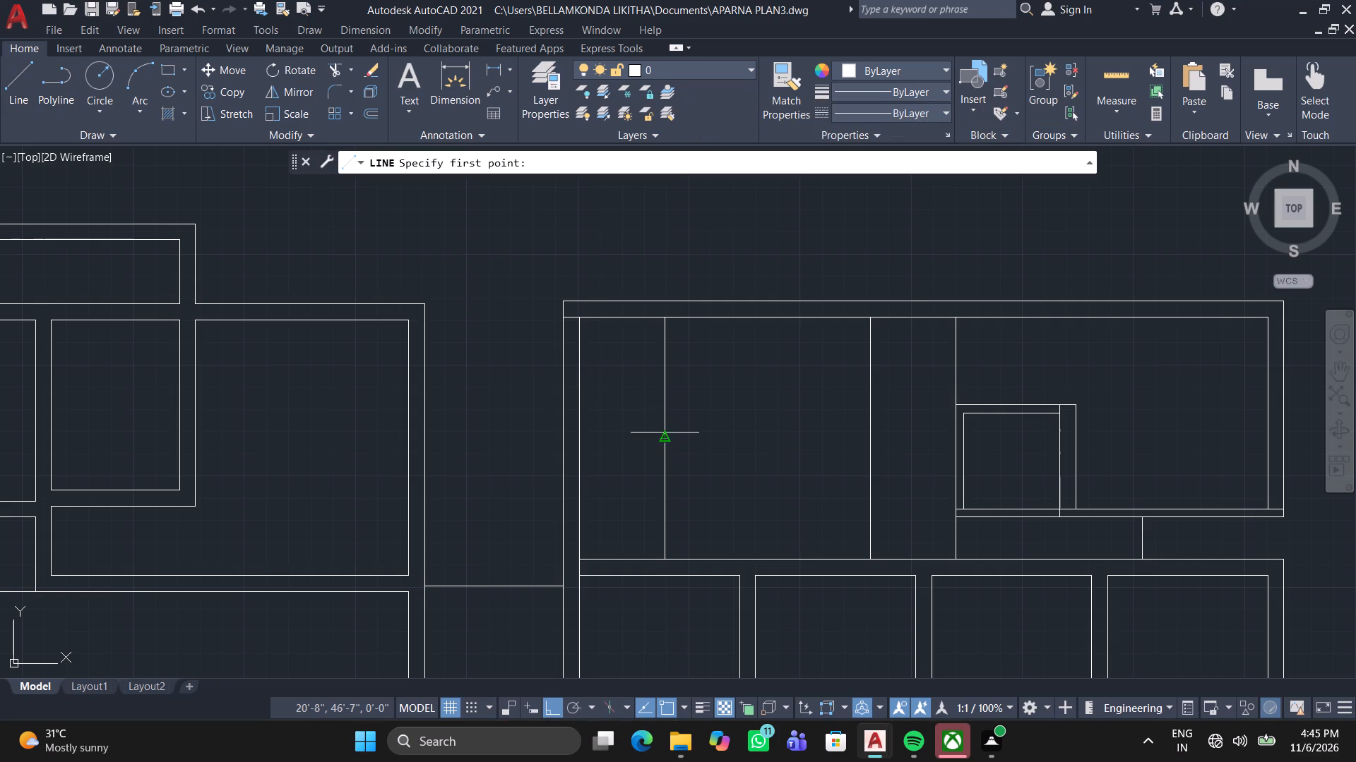
click(665, 436)
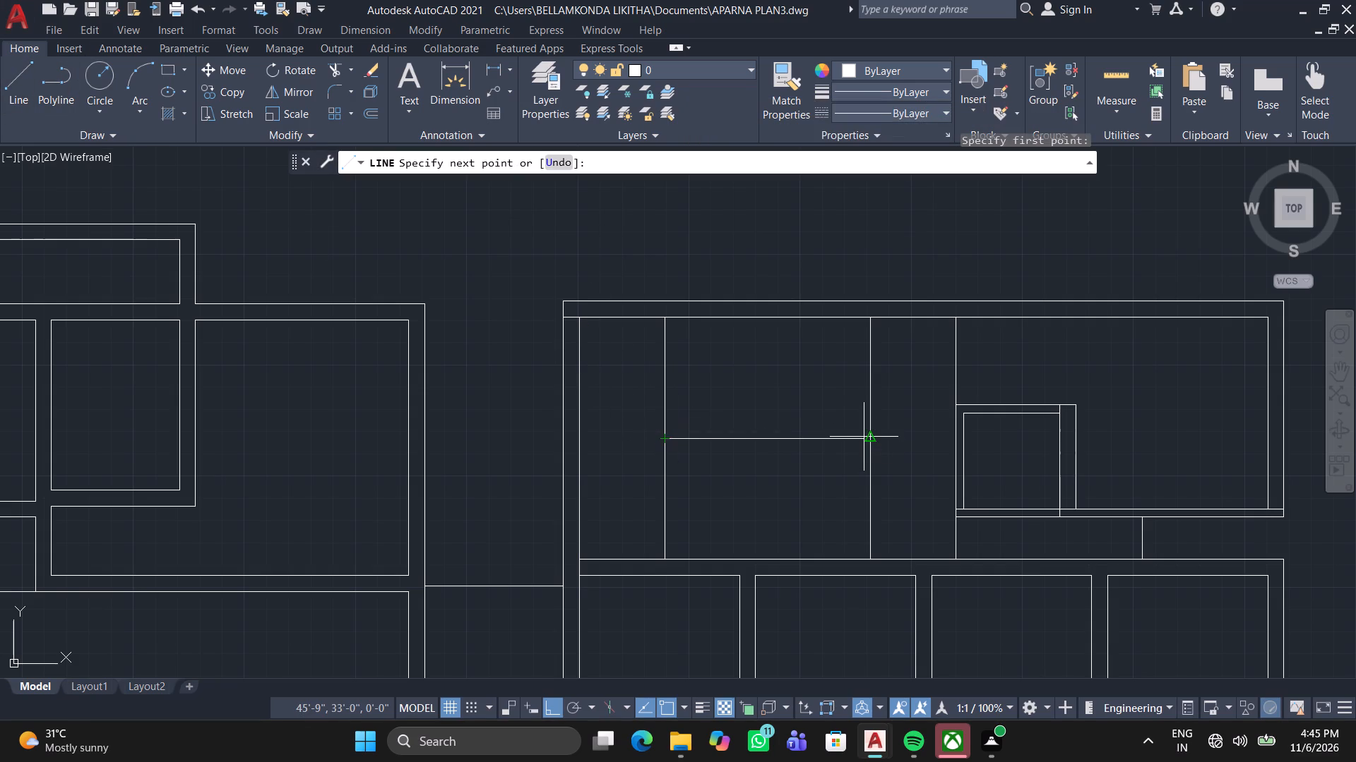
click(869, 437)
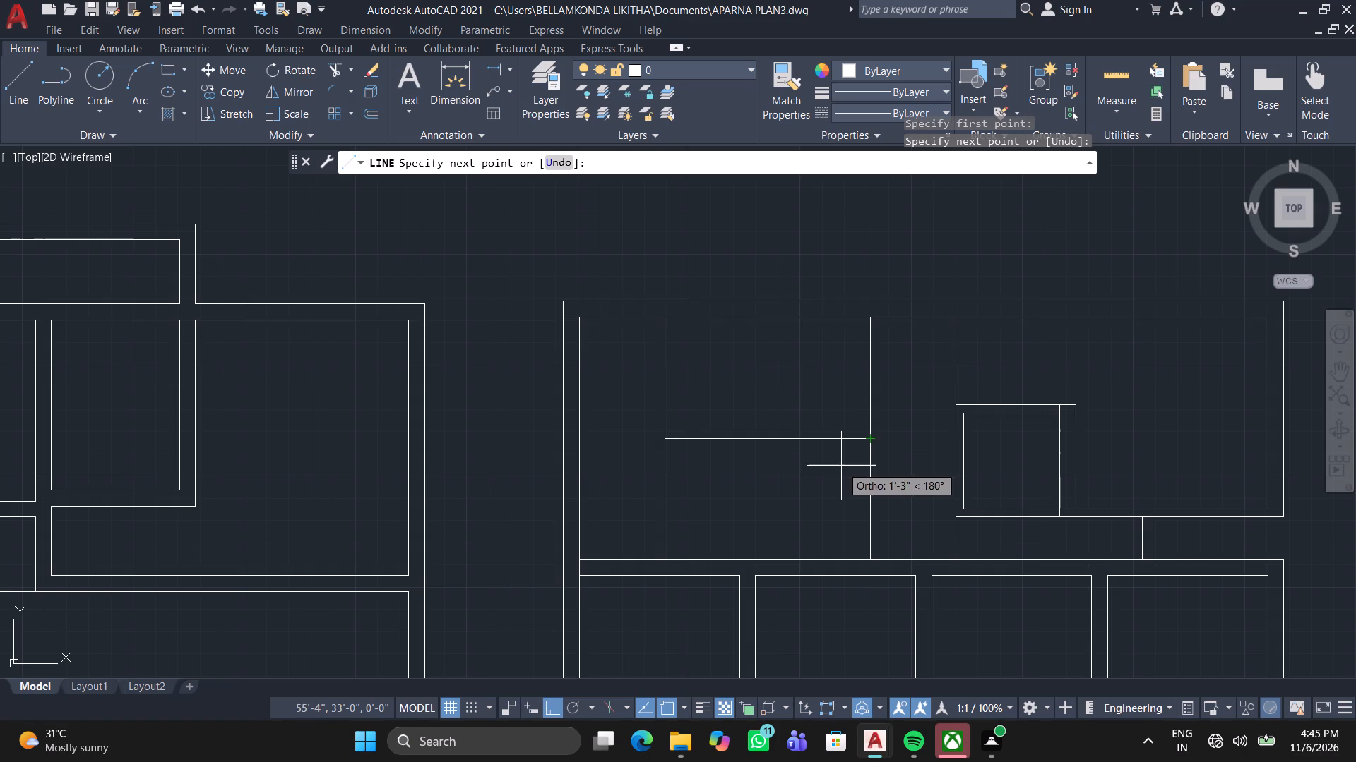
key(Escape)
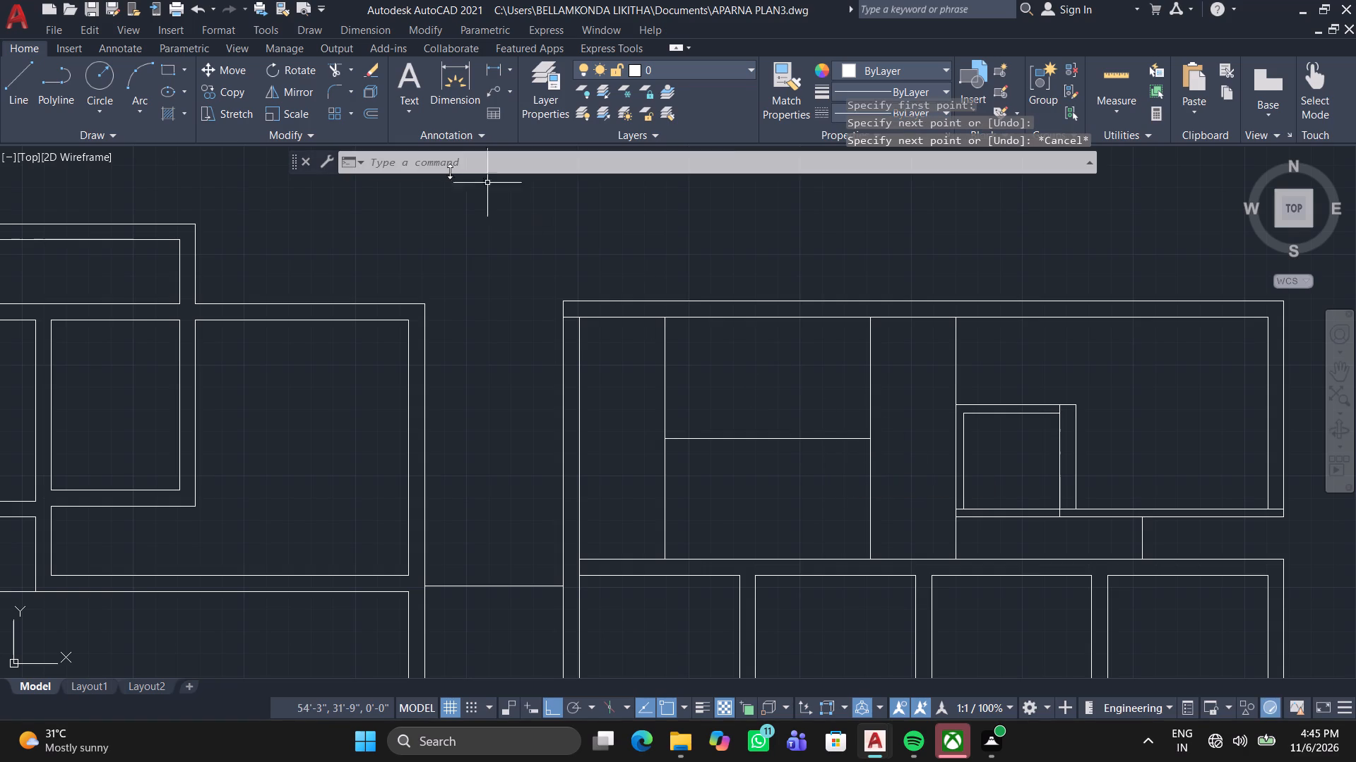
Offset the horizontal middle line 1' upward and 1' downward.
click(376, 118)
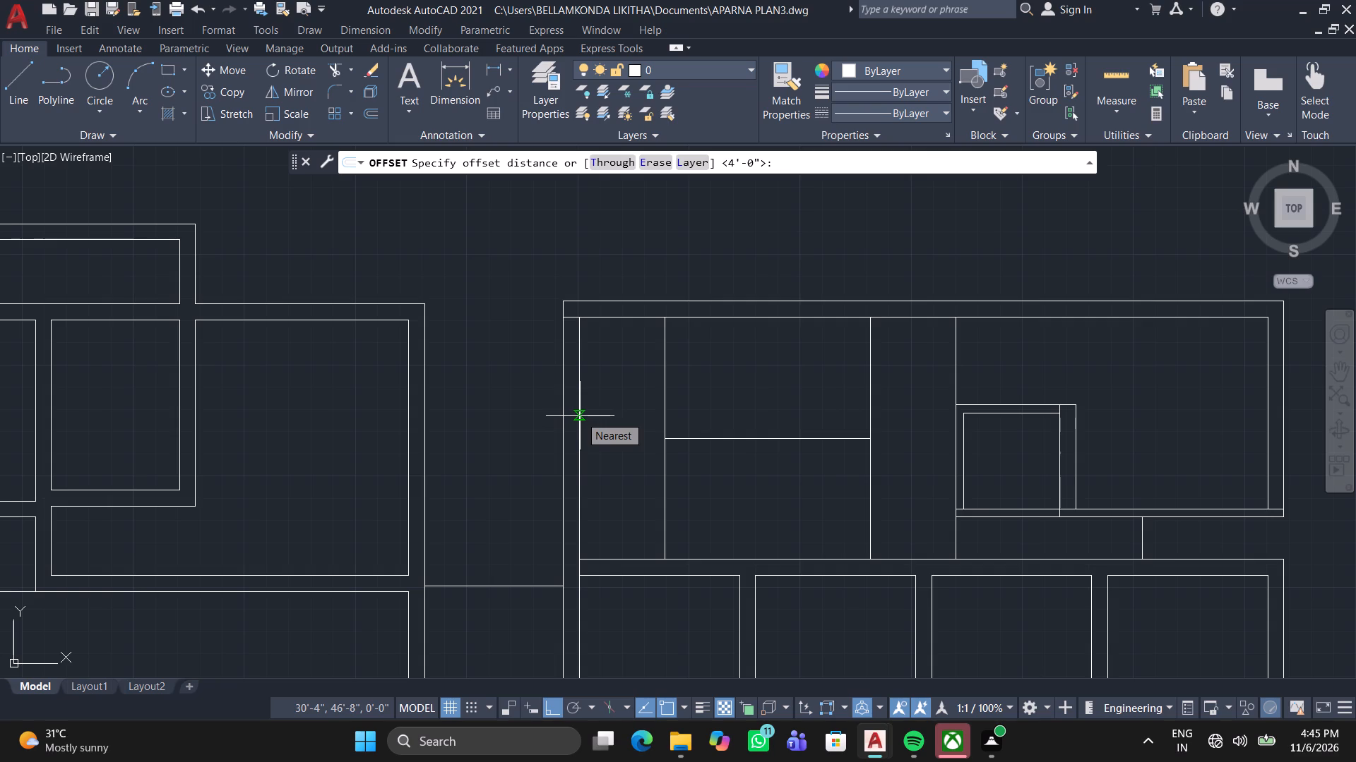
key(1)
key(apostrophe)
key(space)
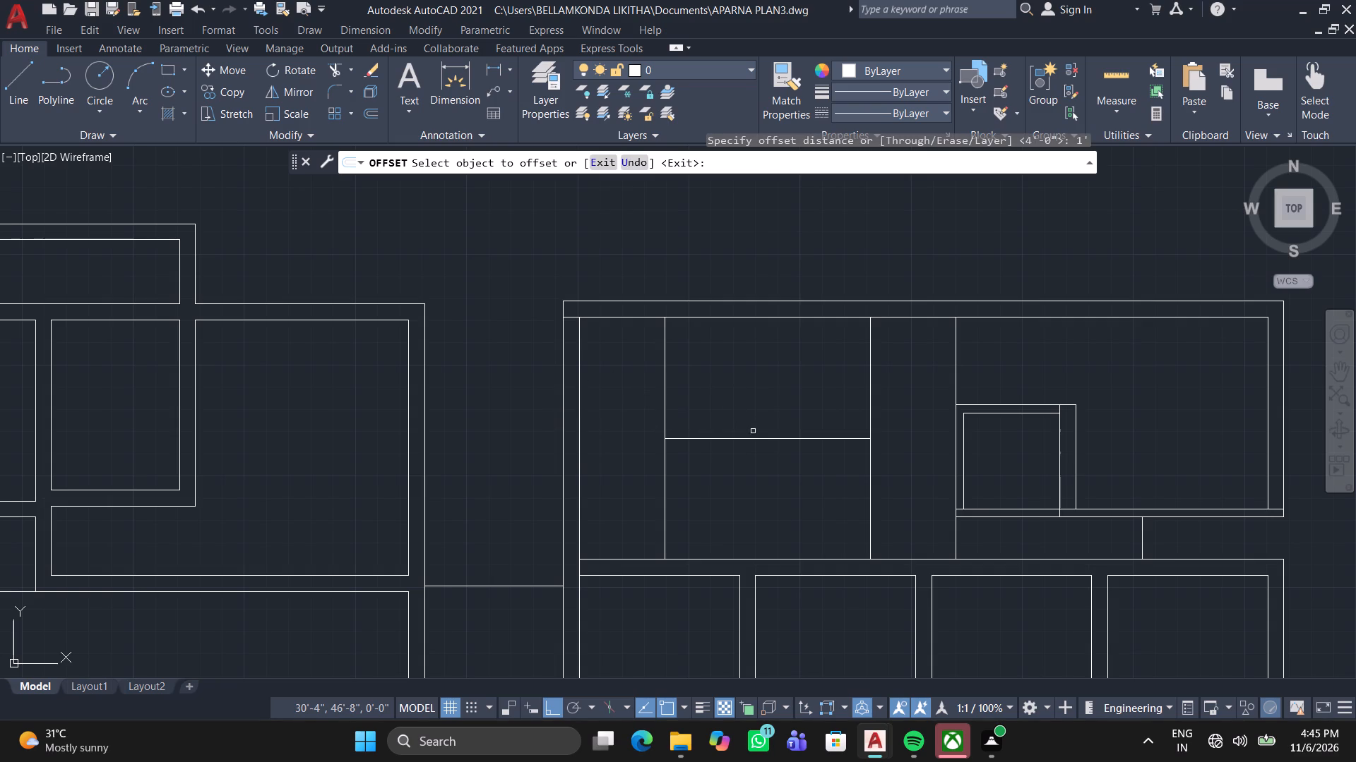
click(766, 436)
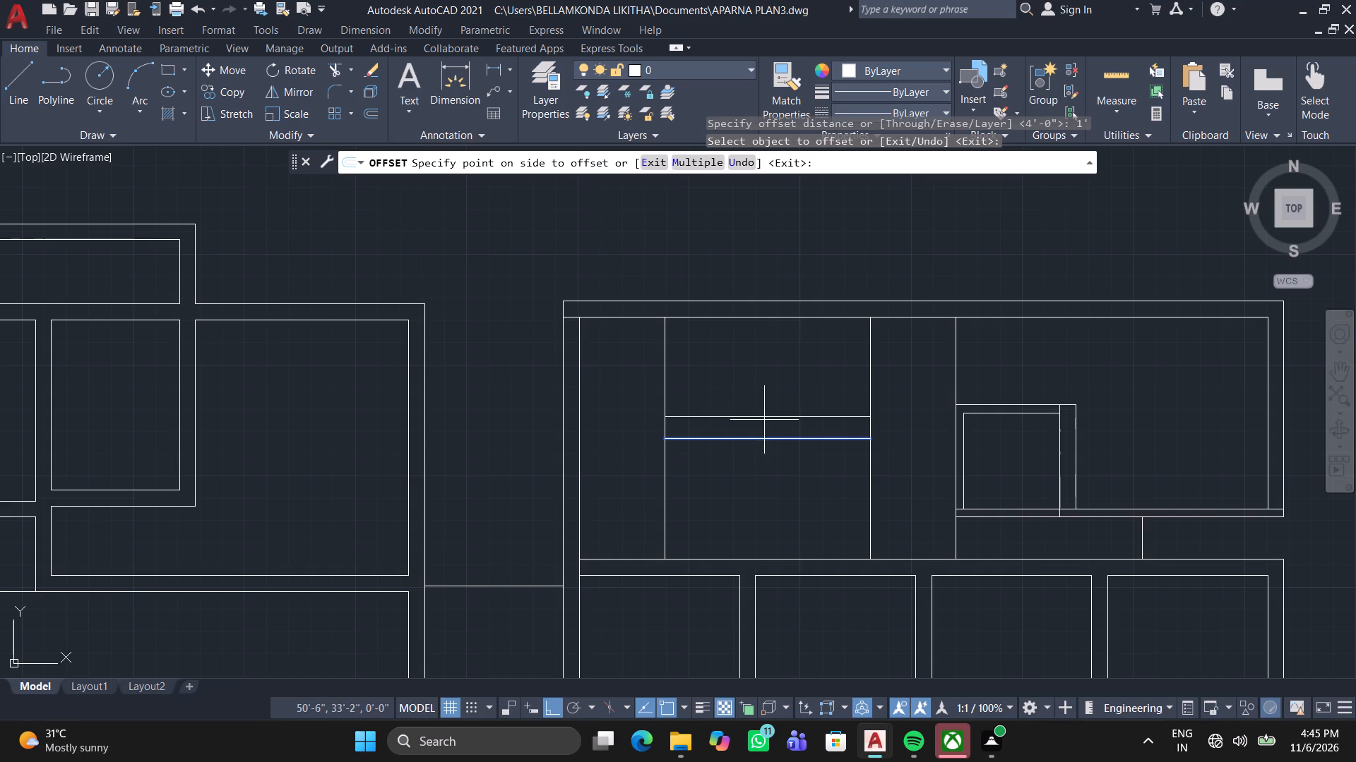
click(756, 383)
click(775, 439)
click(775, 488)
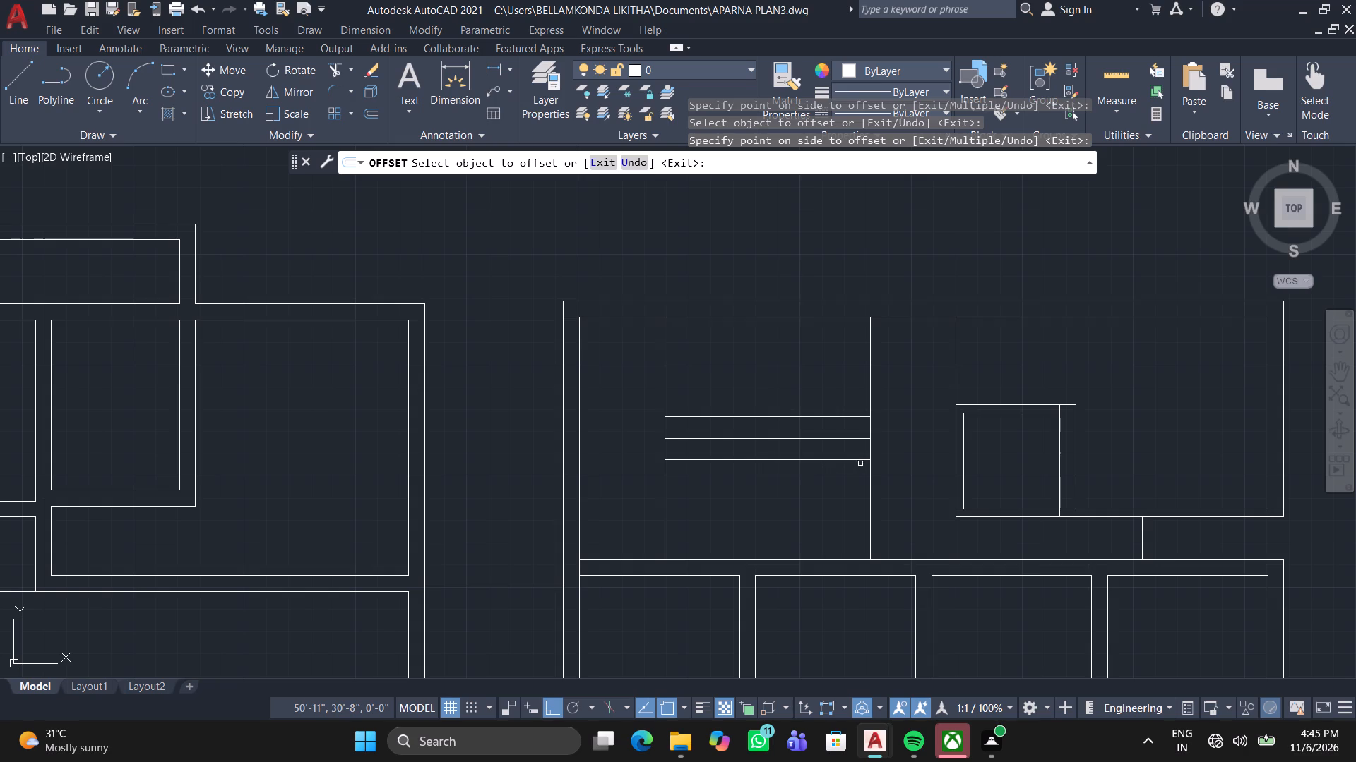
key(space)
Offset the inset vertical line nearest the small room 2" outward, toward that room.
key(space)
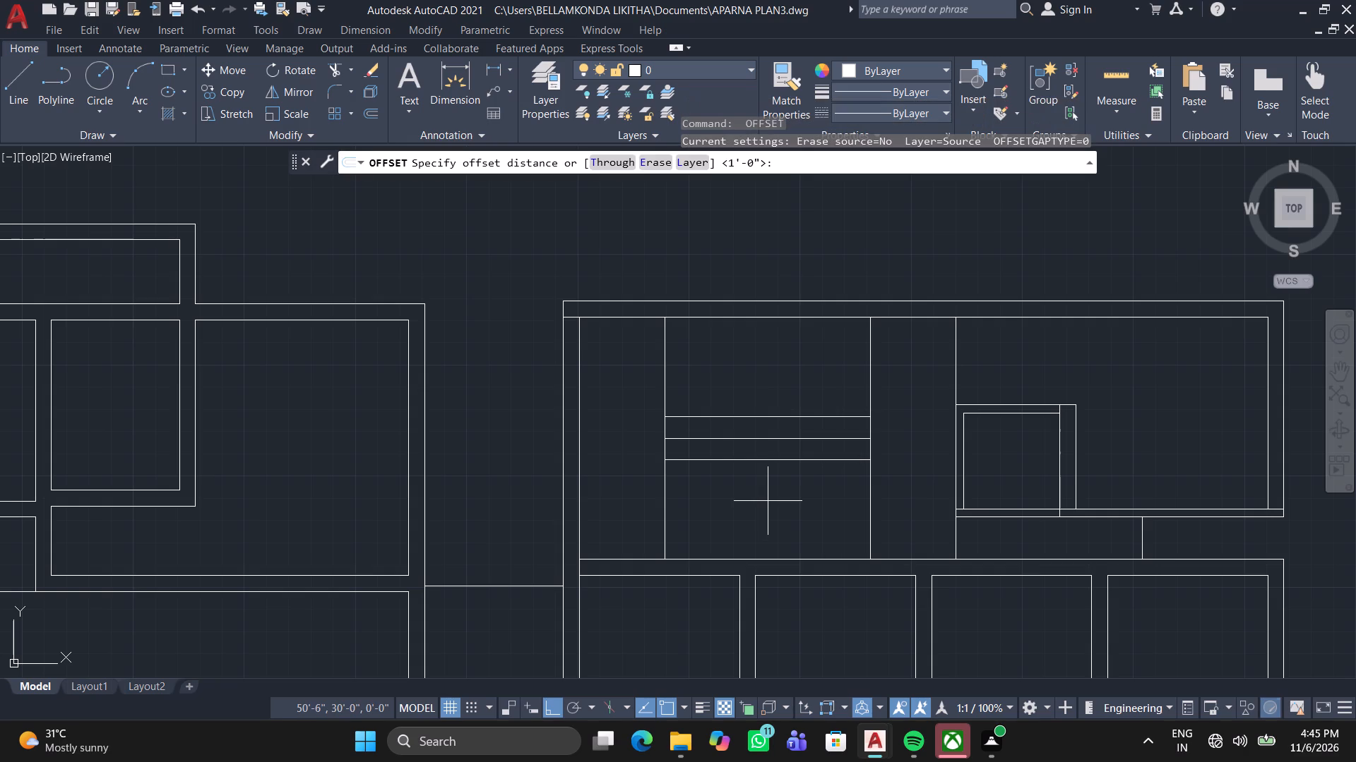
key(2)
key(shift+quotedbl)
key(Return)
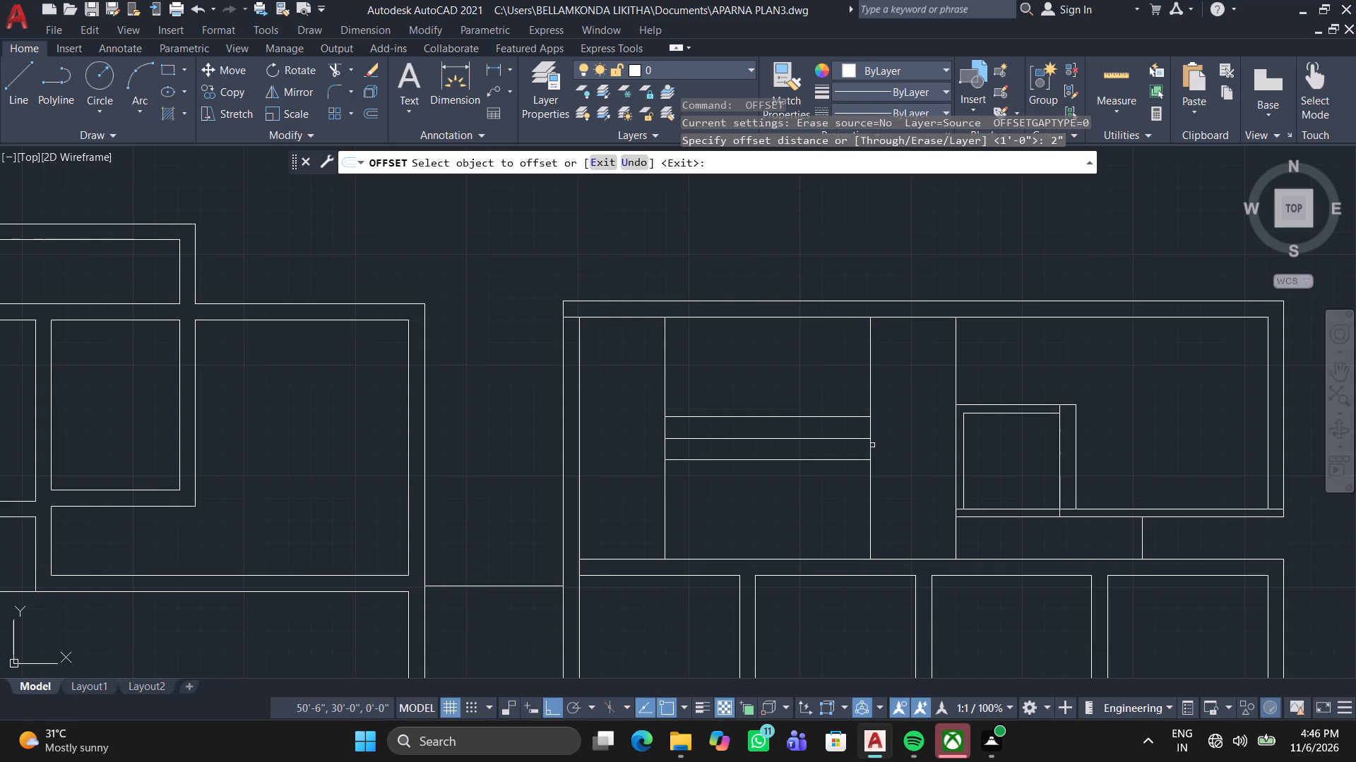
click(871, 445)
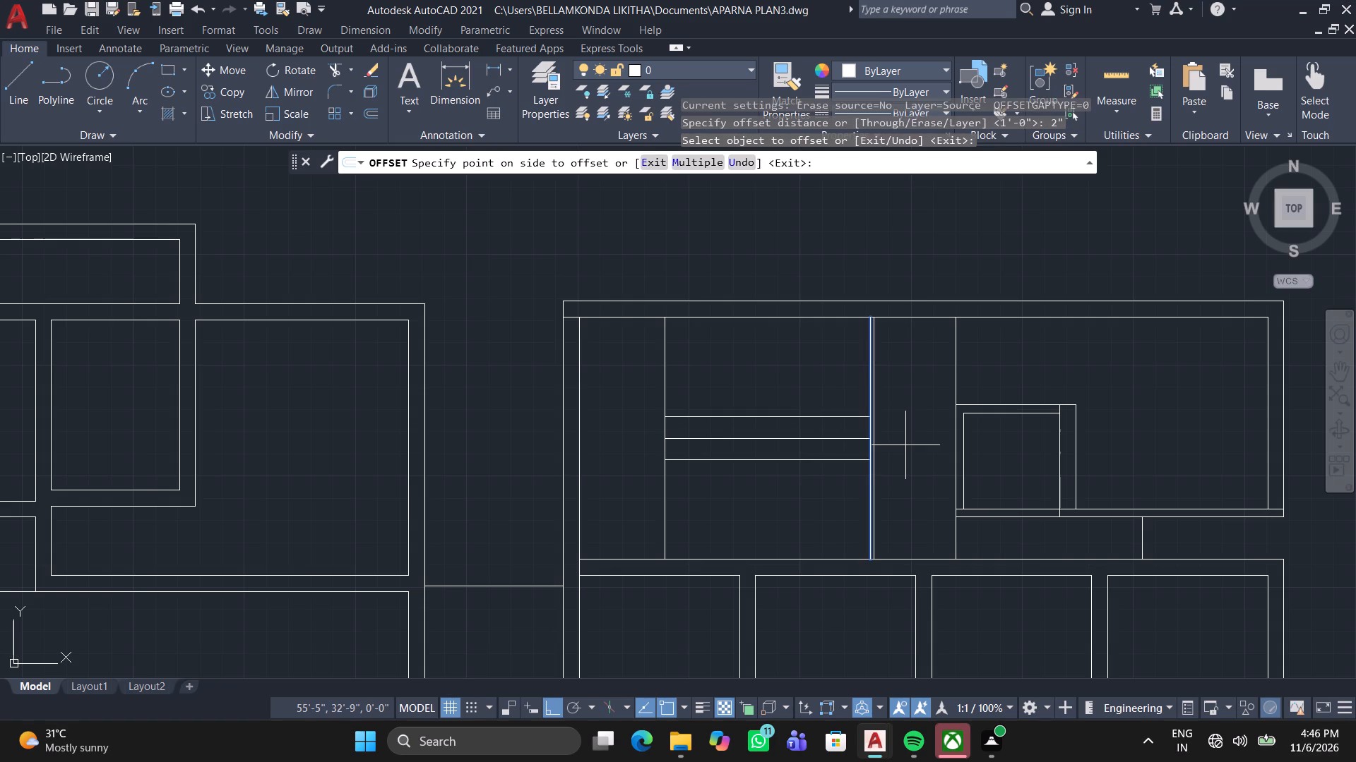
click(908, 448)
Offset the horizontal lines above and below the middle line 2" inward, toward the middle line.
click(819, 416)
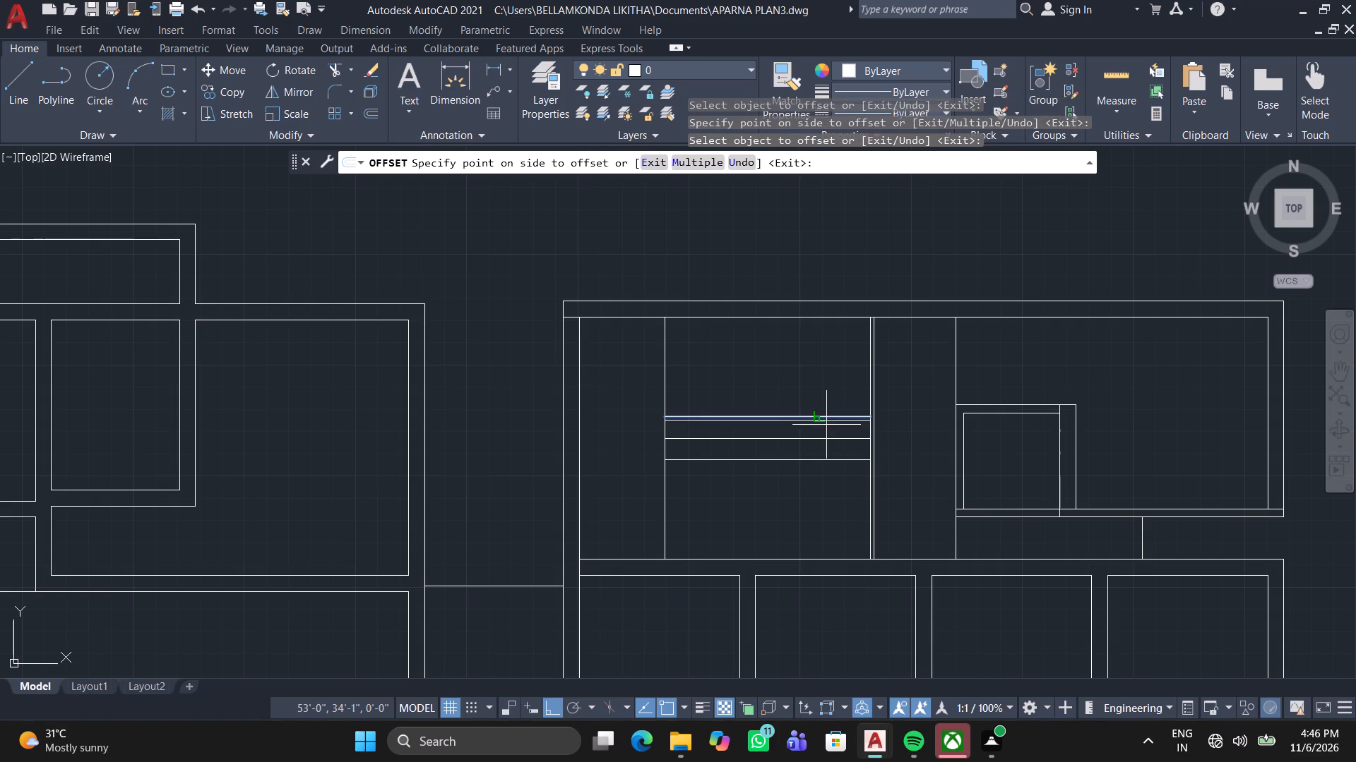
click(828, 427)
scroll(796, 470, up, 2)
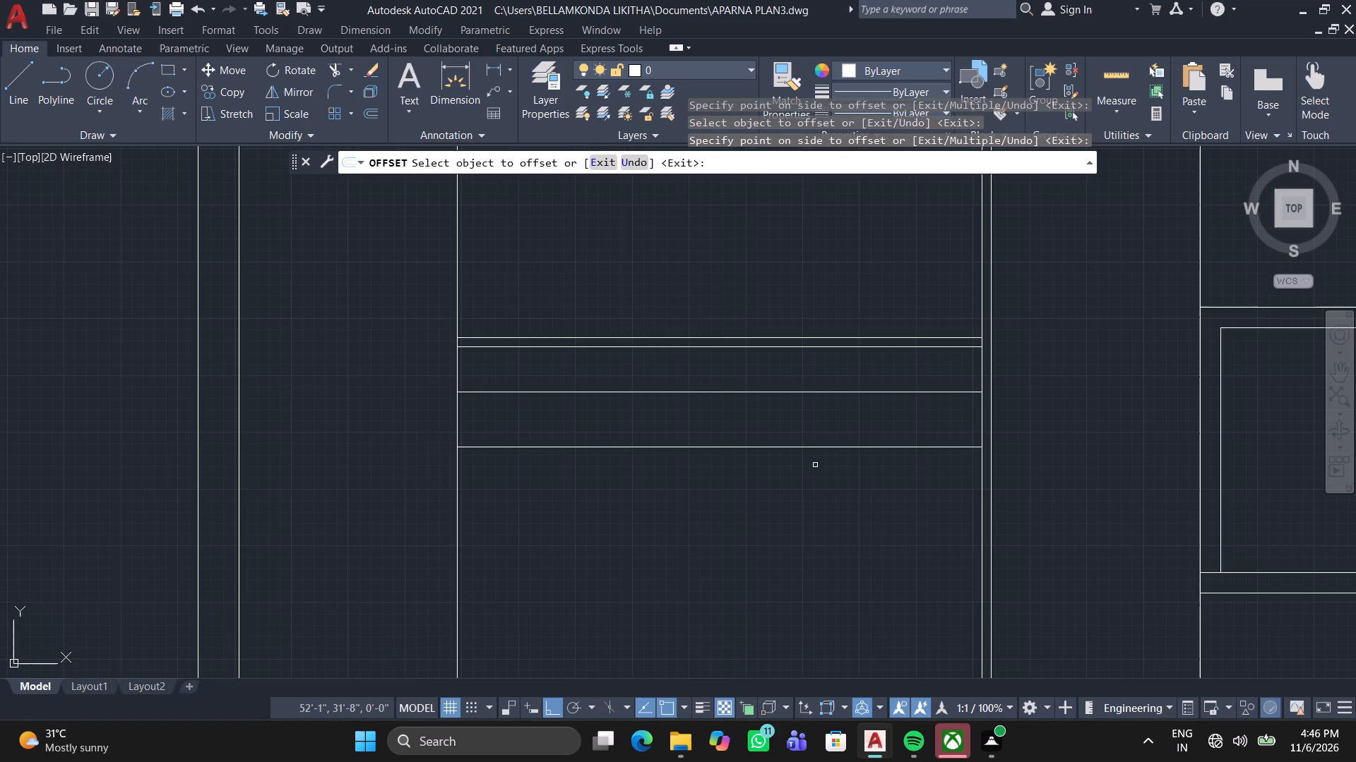
click(917, 448)
click(903, 404)
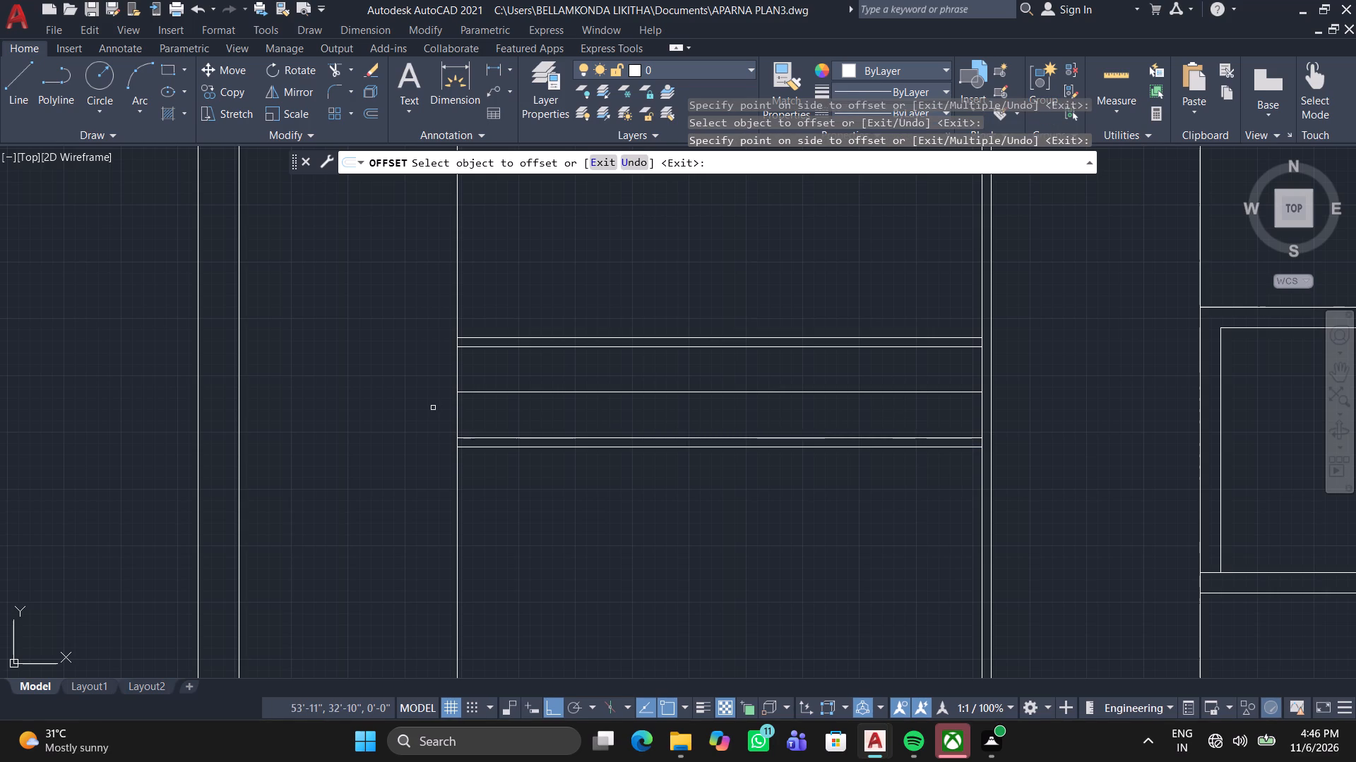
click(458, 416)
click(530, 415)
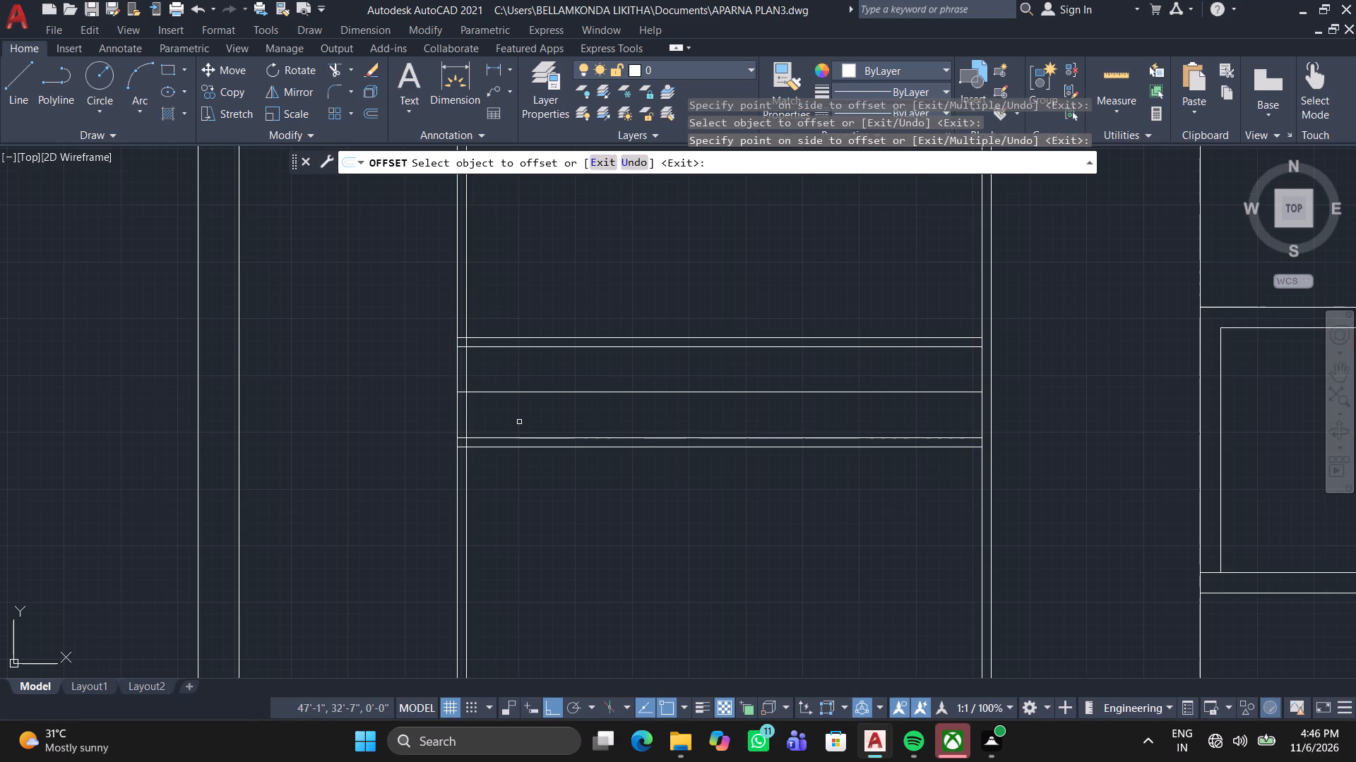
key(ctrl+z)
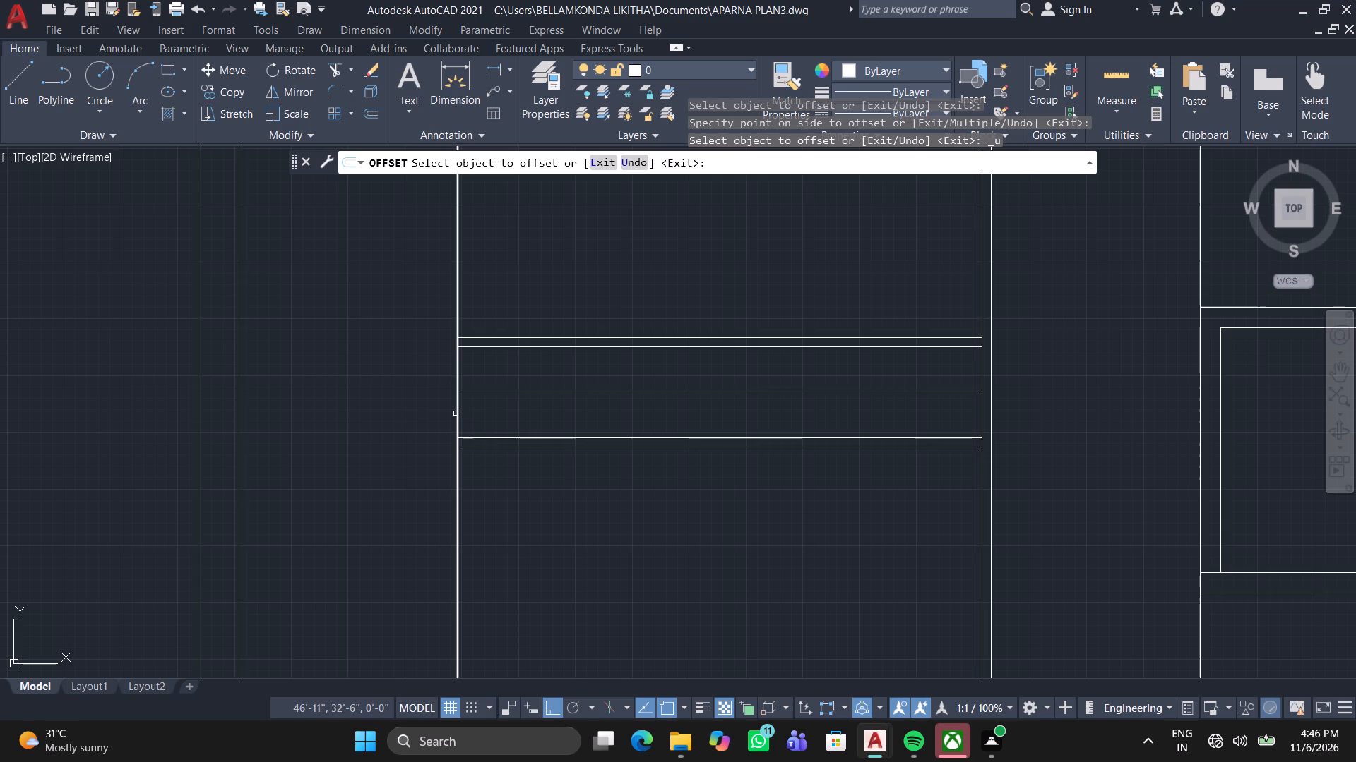
Offset the other inset vertical line, farthest from the small room, 2" outward.
click(456, 417)
click(357, 422)
key(Escape)
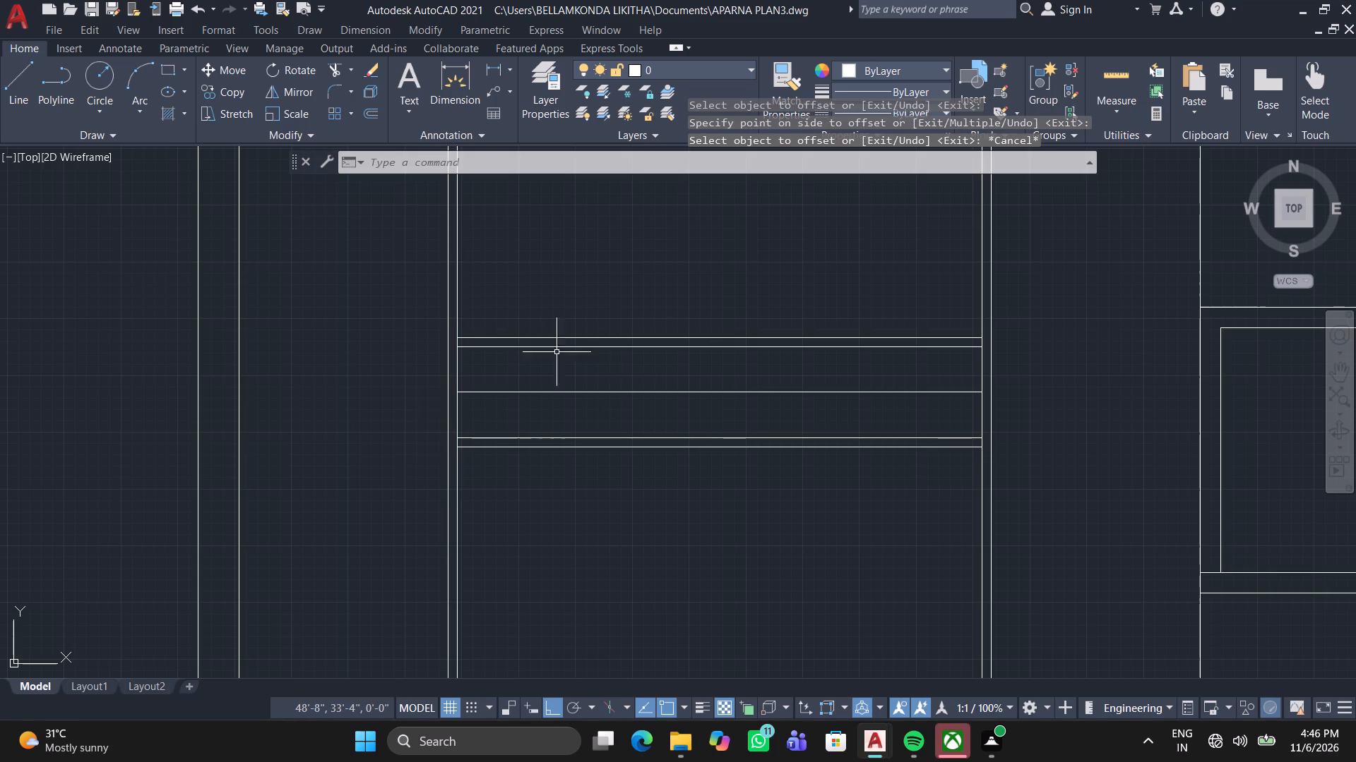
Draw connected lines around the band's left end, linking the outermost horizontals' ends along the outer offset vertical.
click(30, 79)
scroll(499, 290, up, 3)
middle_drag(265, 439, 522, 250)
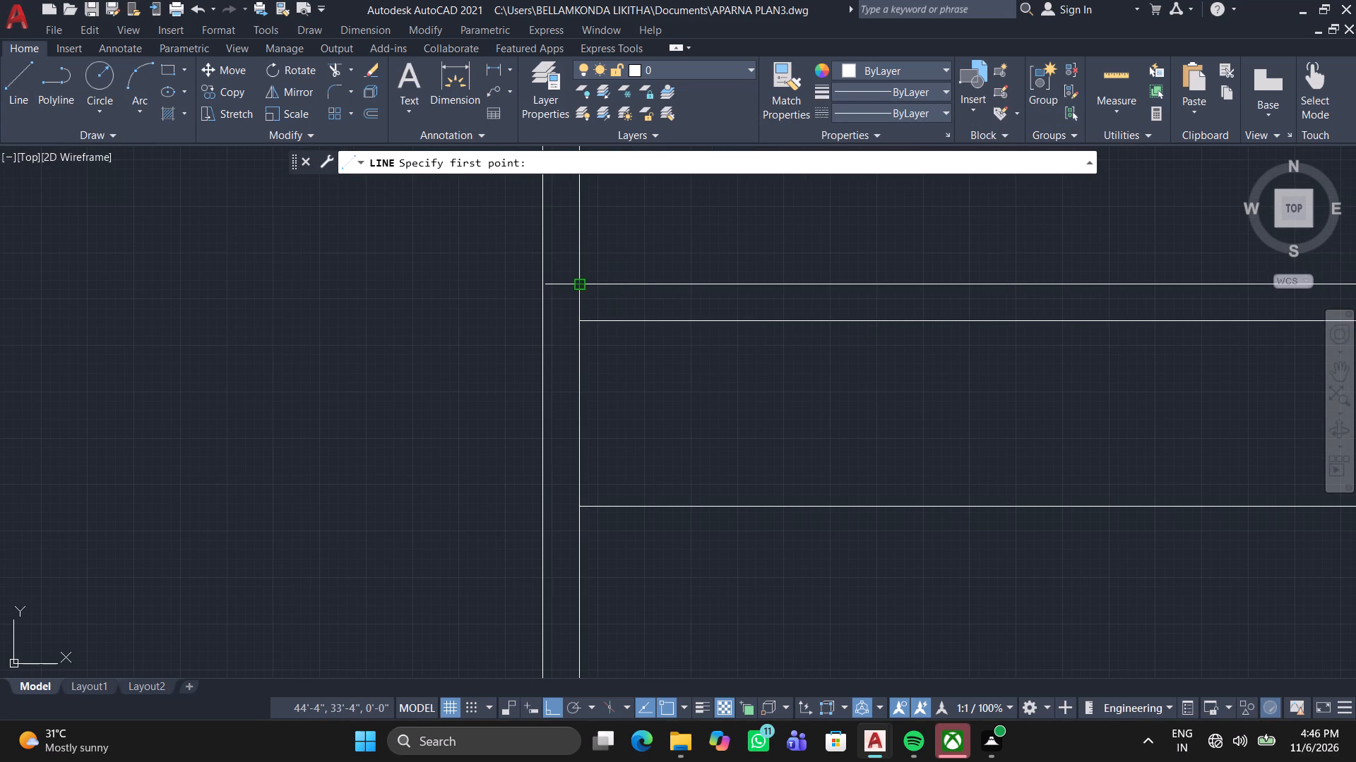
click(578, 282)
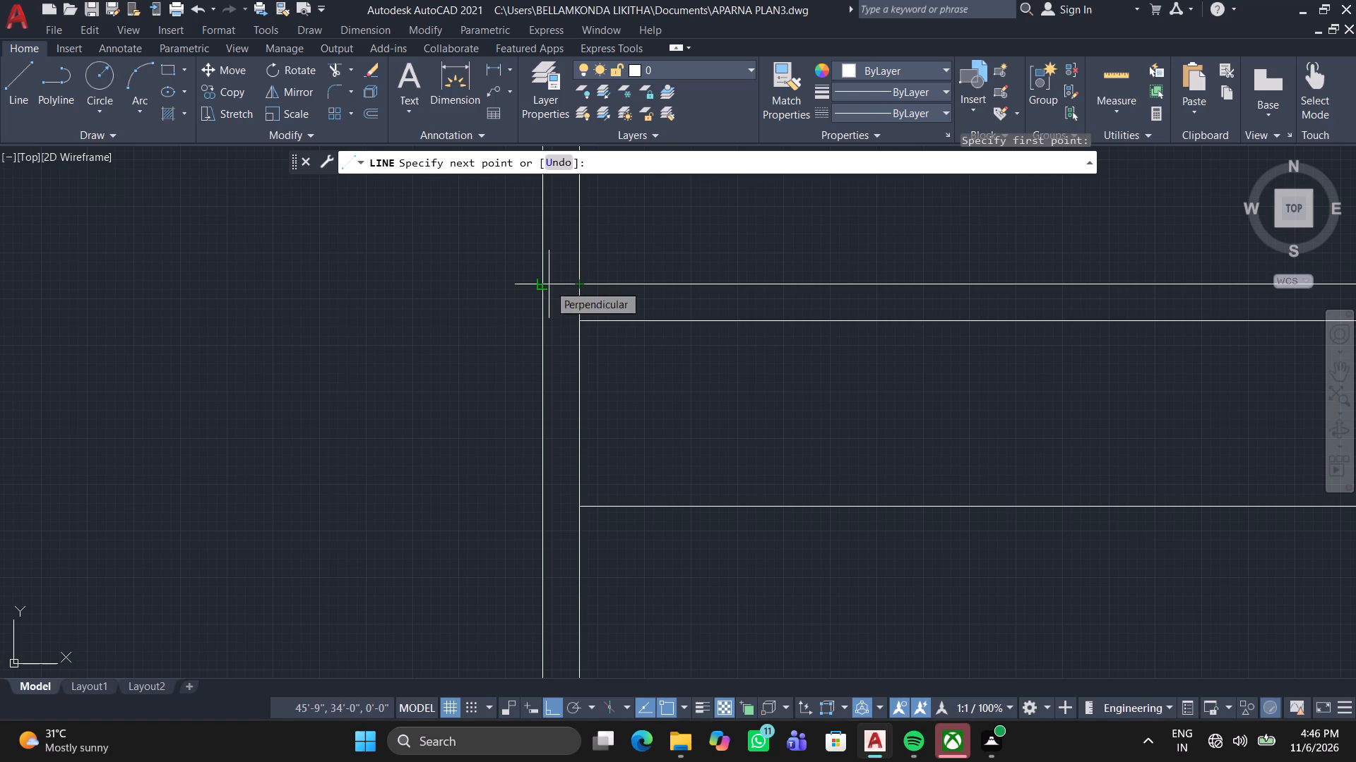
click(544, 287)
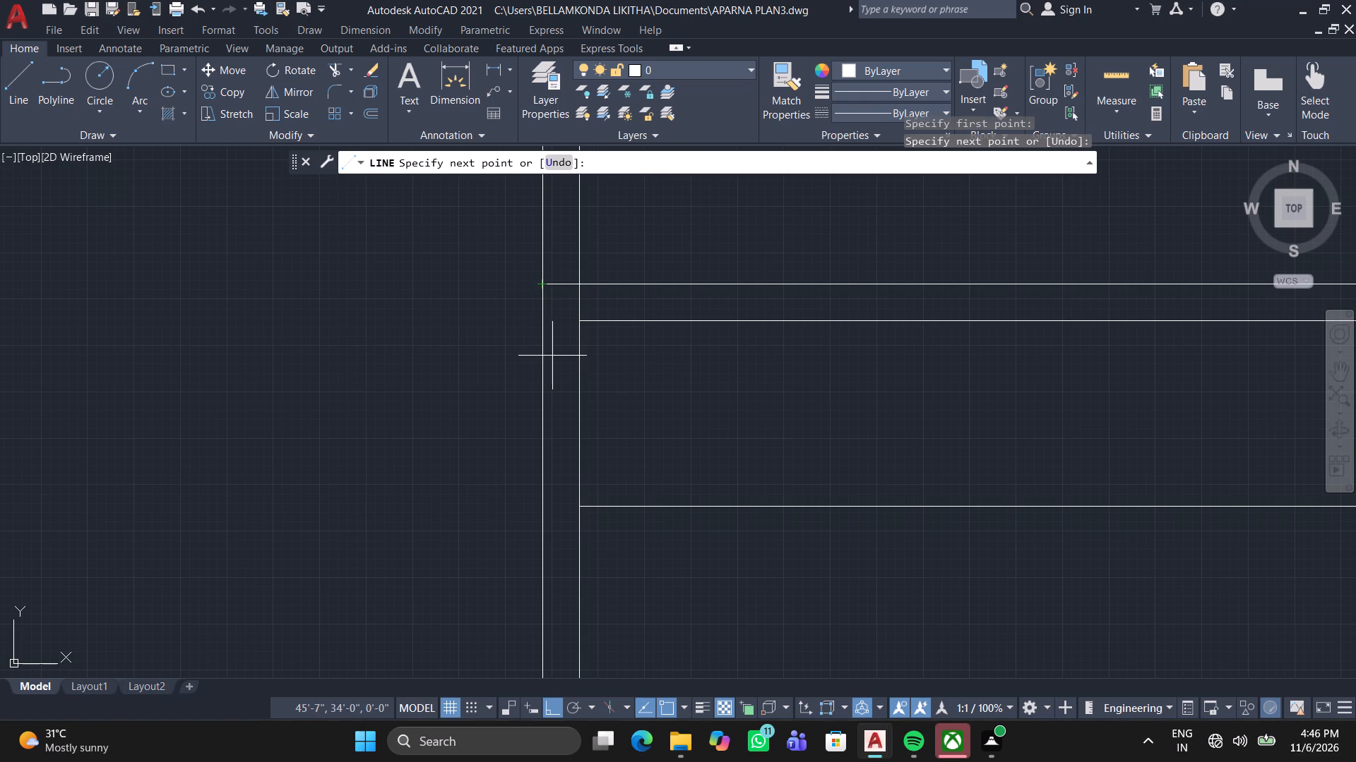
middle_drag(557, 373, 562, 219)
scroll(562, 211, down, 2)
scroll(590, 327, up, 4)
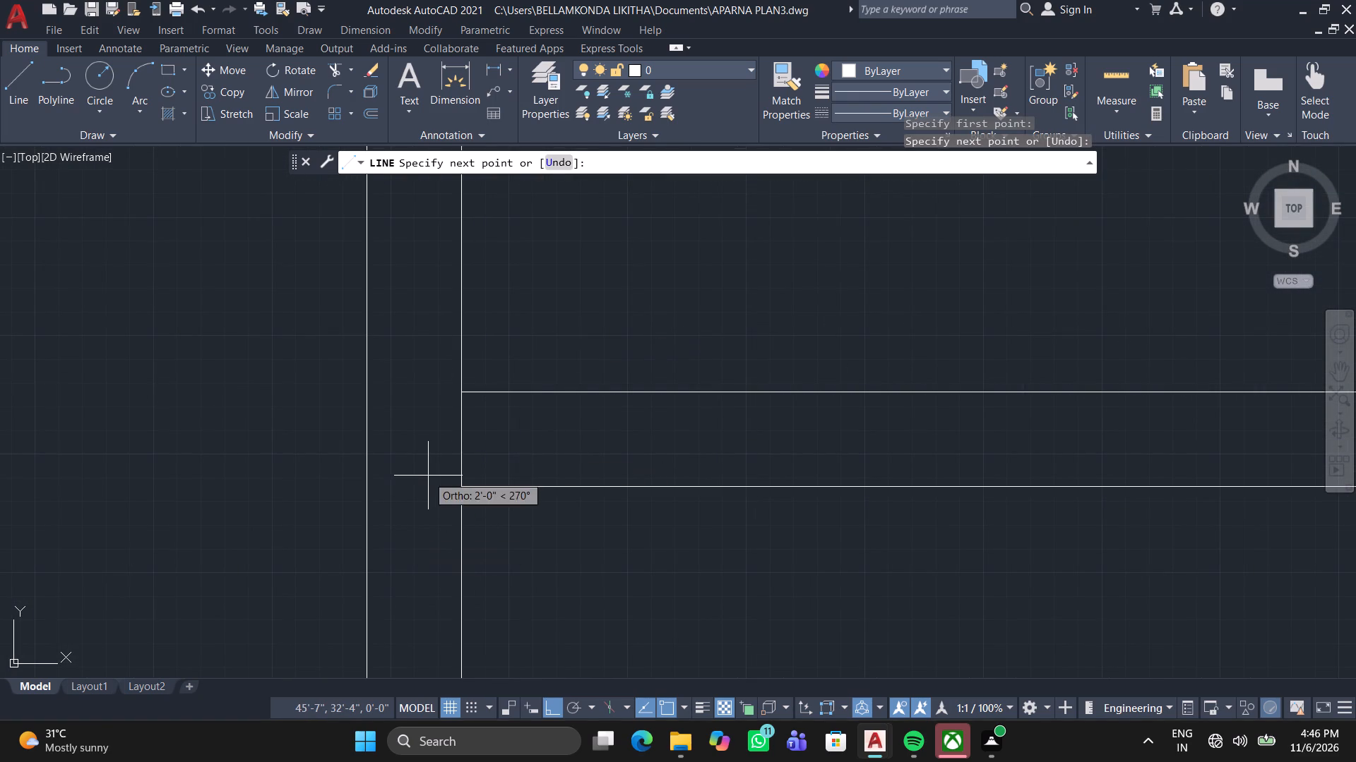
click(370, 487)
click(464, 485)
scroll(874, 466, down, 2)
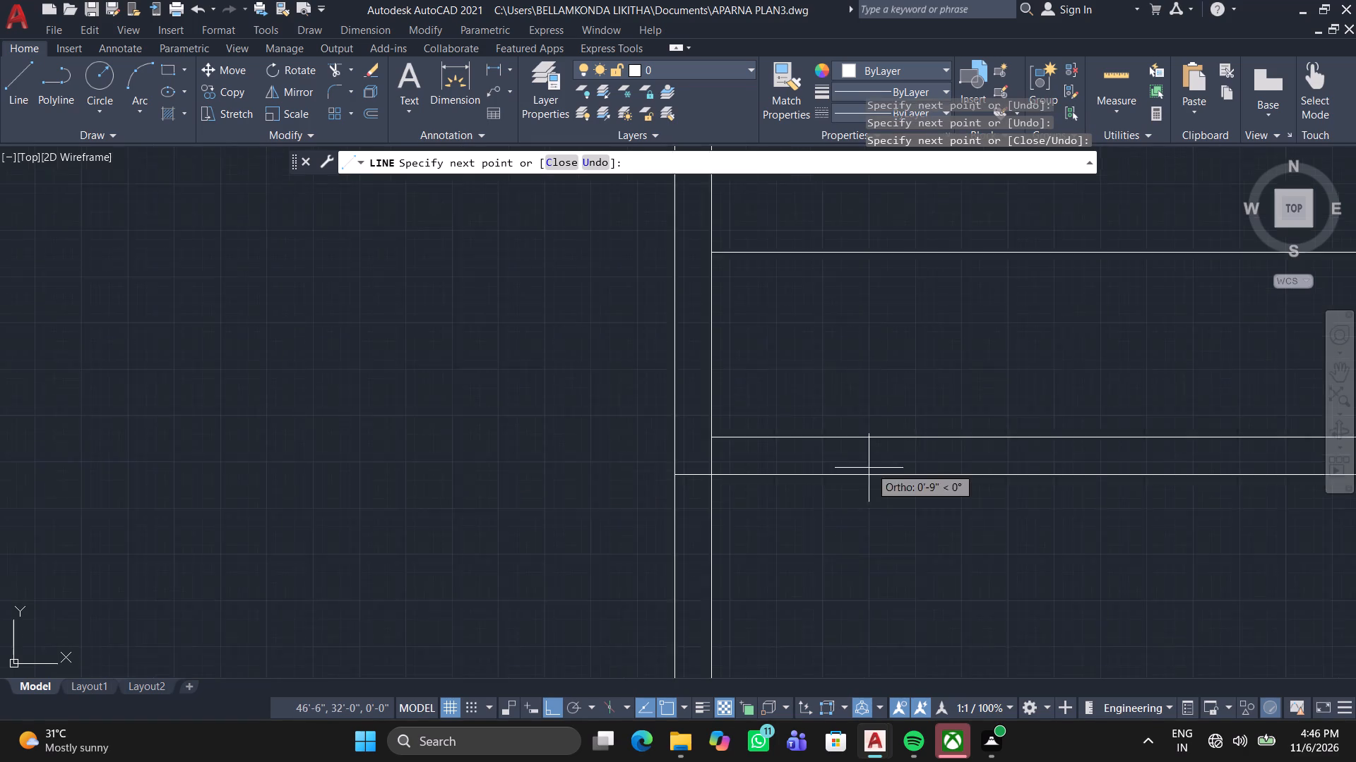
scroll(866, 469, down, 2)
key(space)
Draw matching connected lines around the band's right end, from the lower outer horizontal out to the offset vertical and back at the upper one.
middle_drag(982, 483, 204, 481)
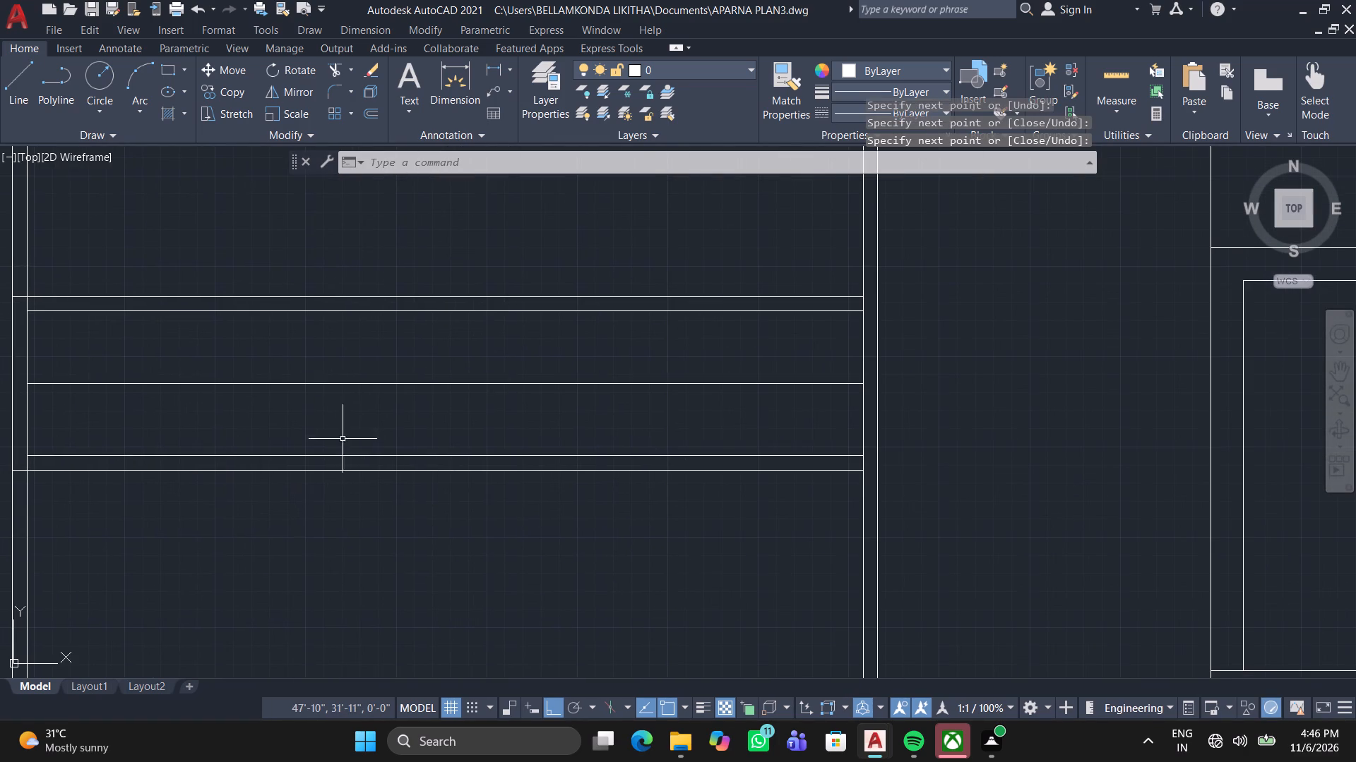
key(space)
scroll(887, 464, up, 4)
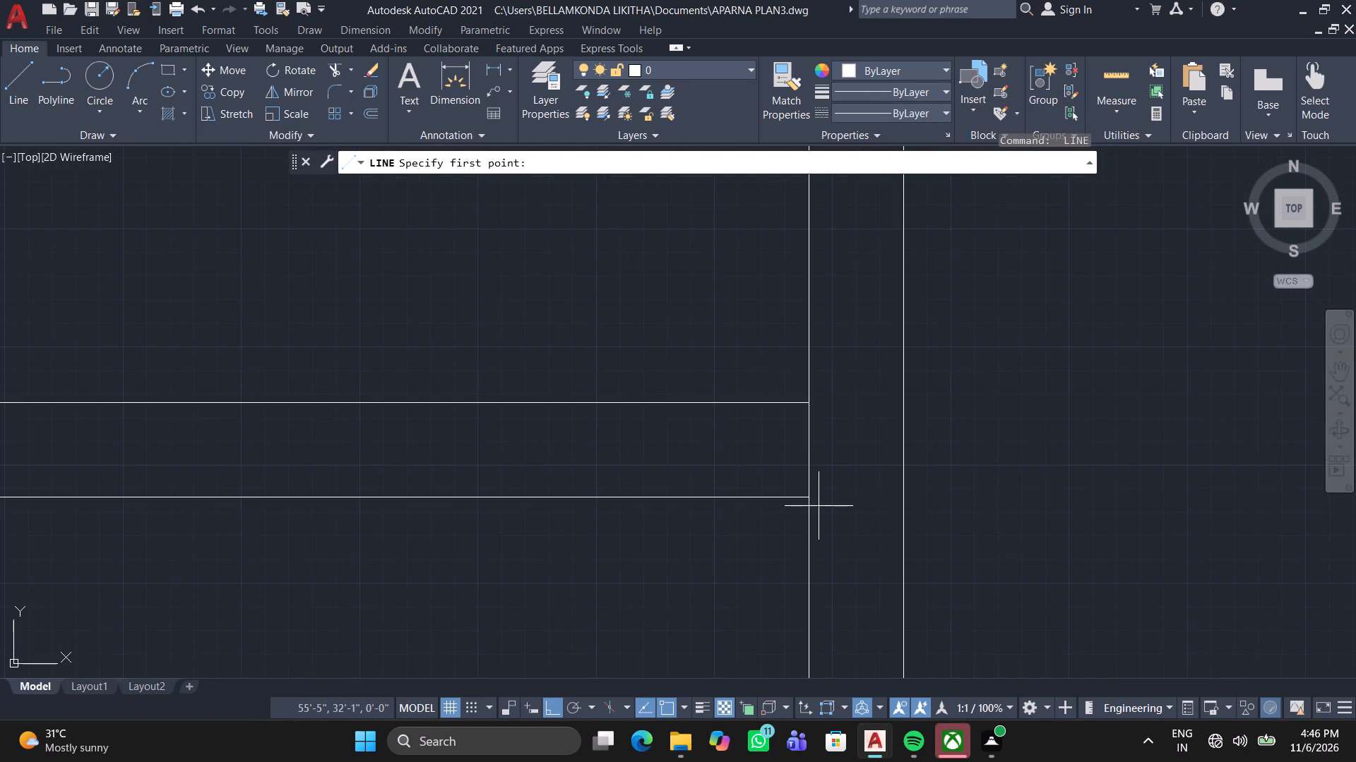
click(814, 495)
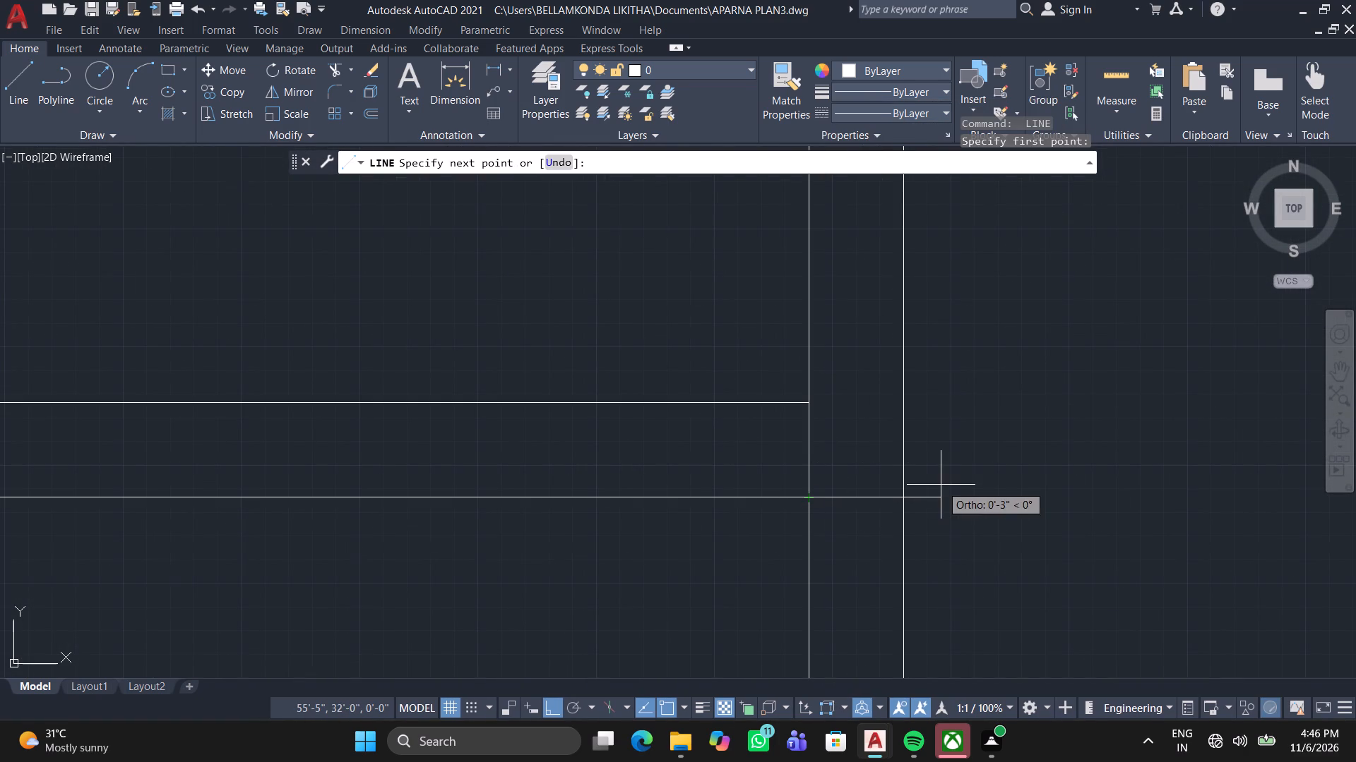
click(903, 497)
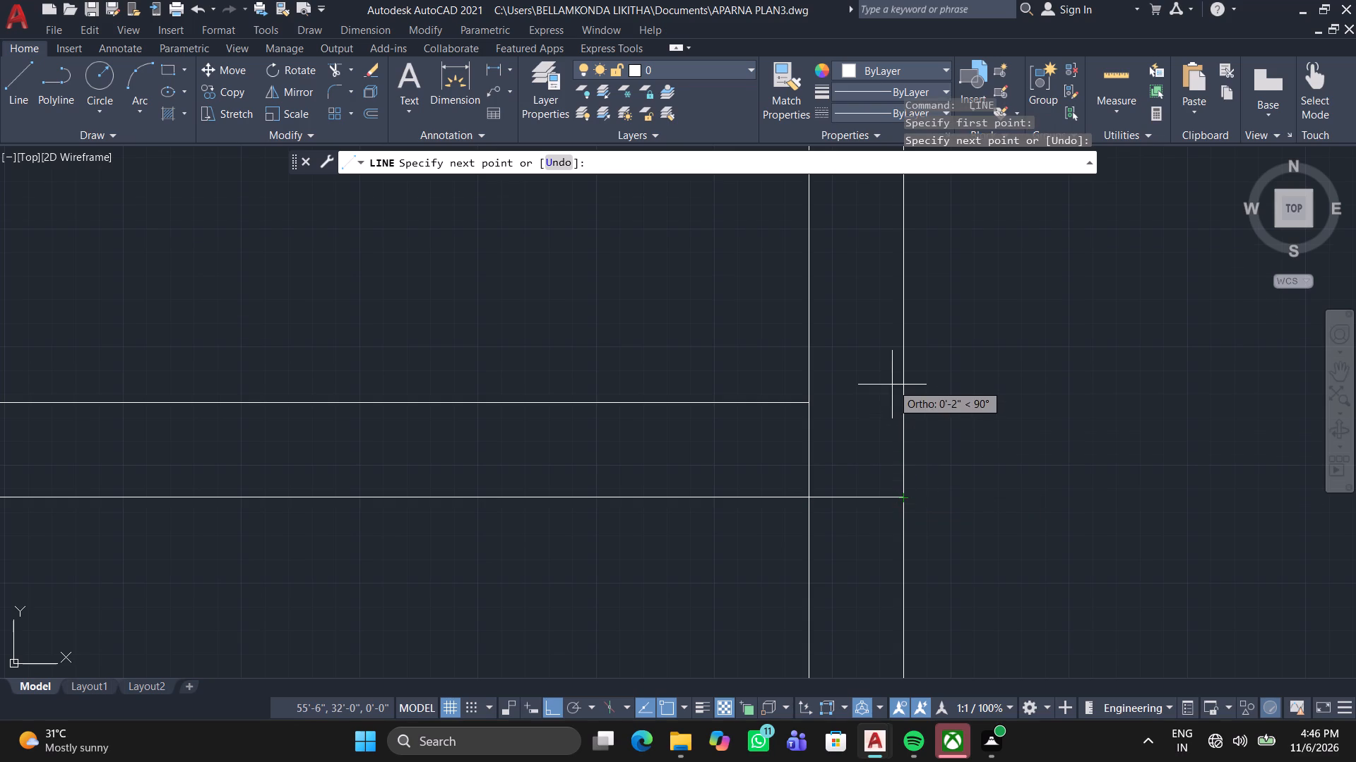
middle_drag(892, 394, 872, 659)
scroll(896, 414, down, 1)
middle_drag(887, 404, 870, 497)
scroll(860, 369, down, 1)
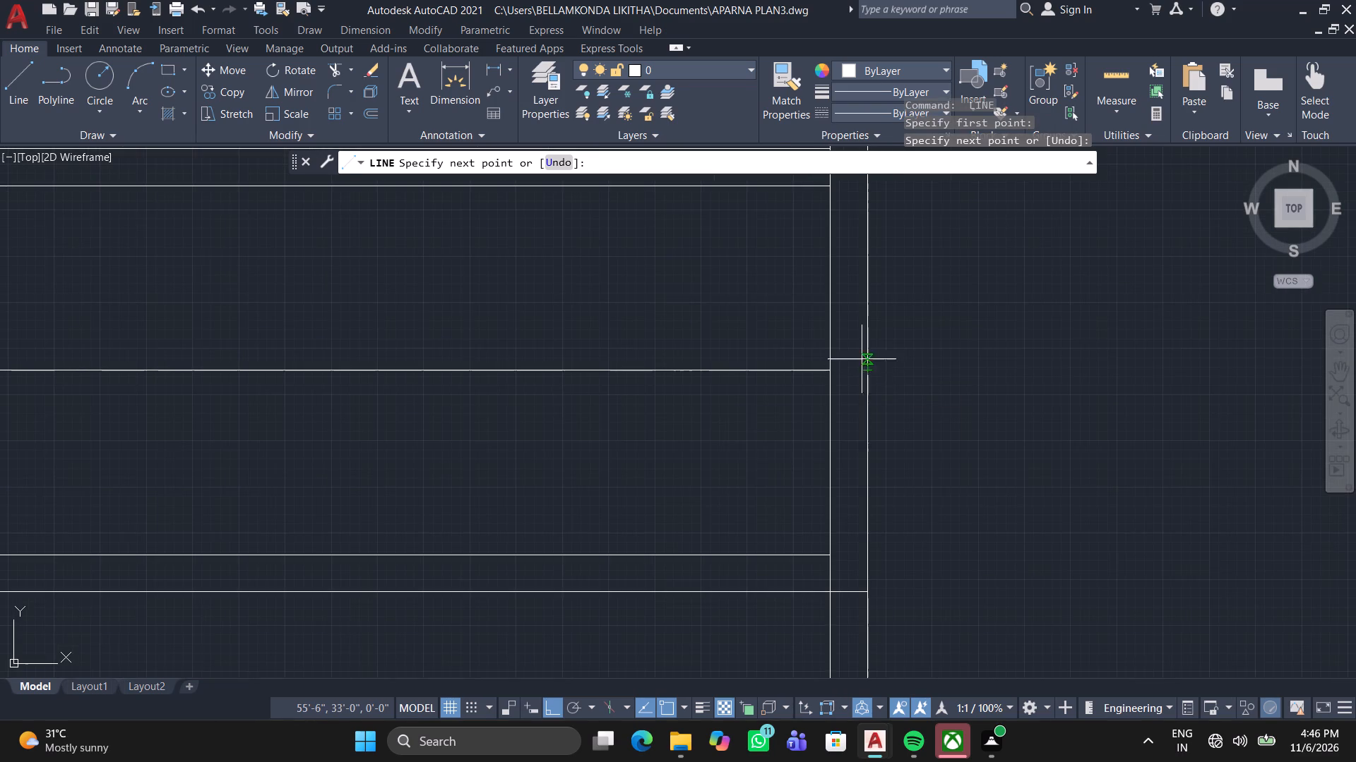
middle_drag(882, 227, 876, 461)
scroll(836, 375, up, 2)
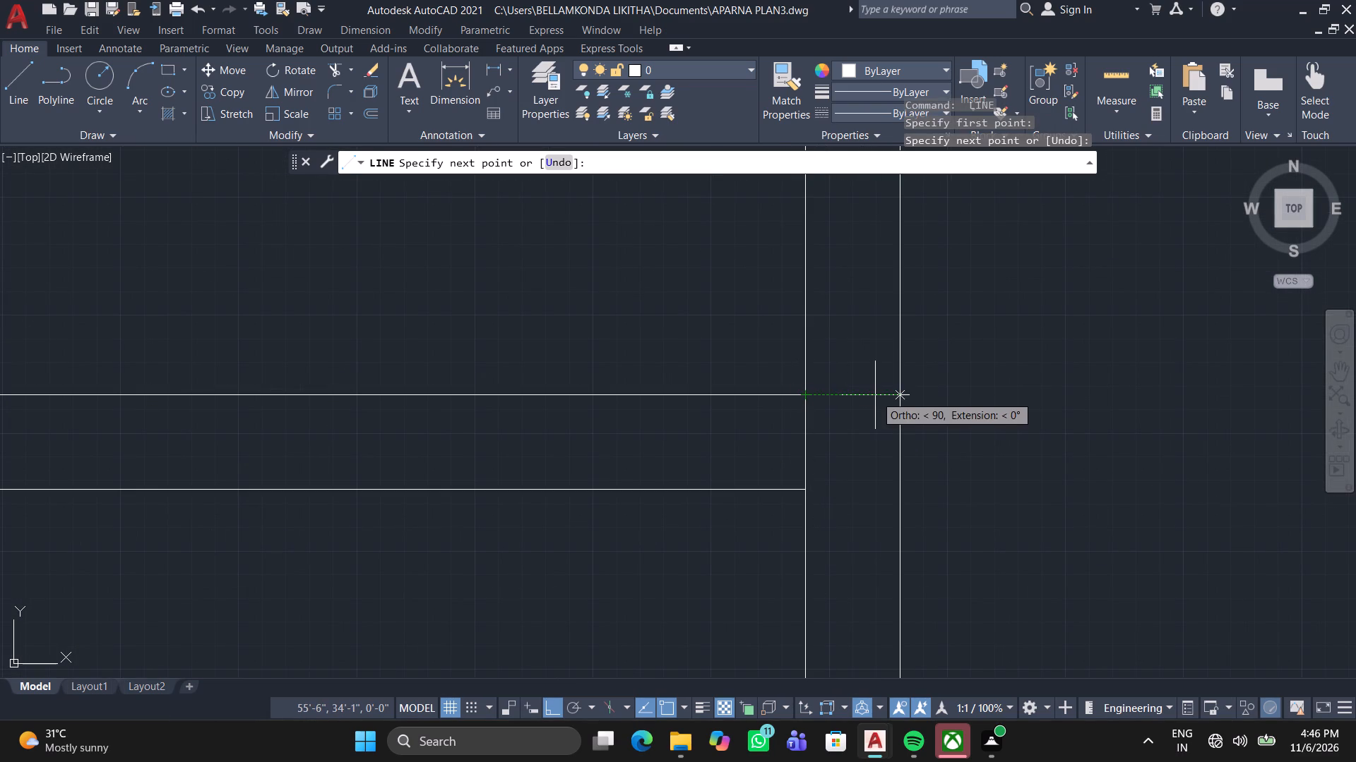
click(875, 395)
click(802, 398)
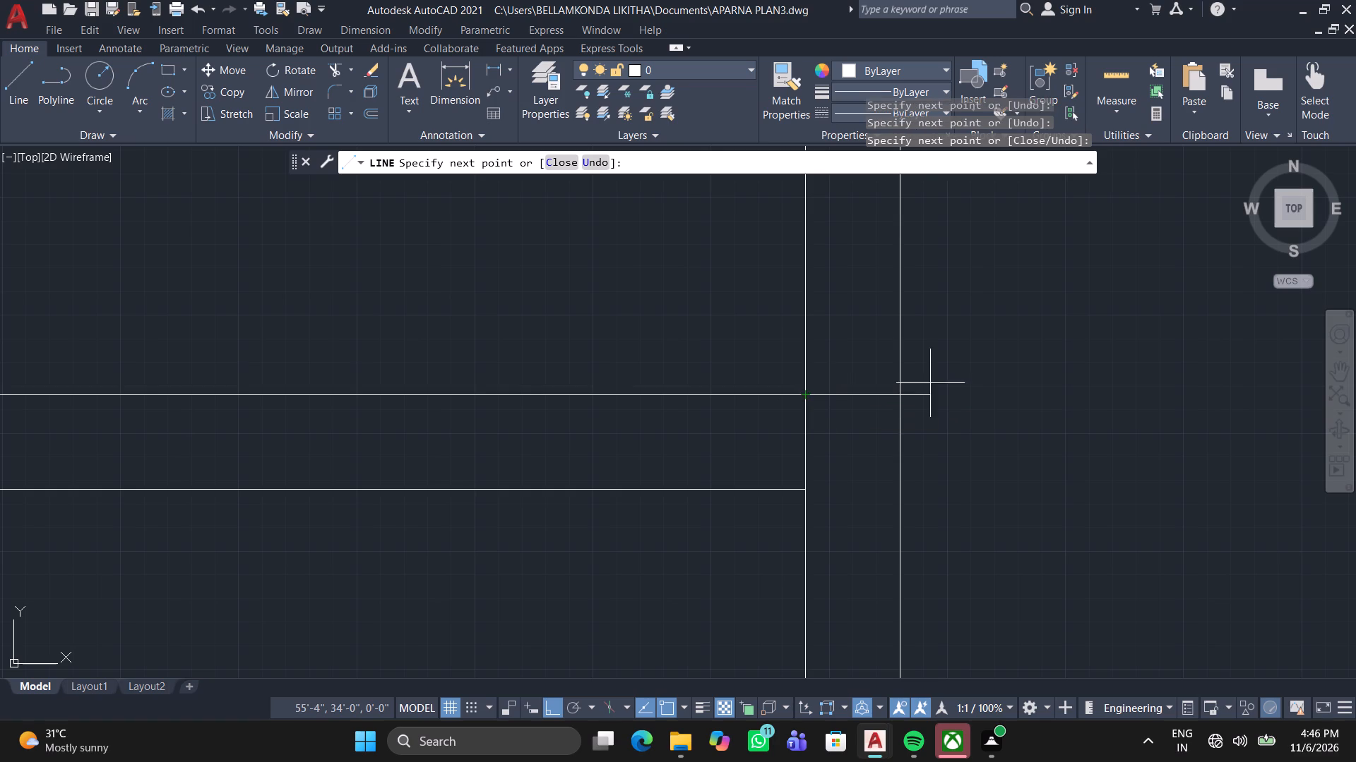
scroll(970, 377, down, 3)
key(Escape)
Examine the double-line band and its position within the large room.
scroll(366, 104, down, 2)
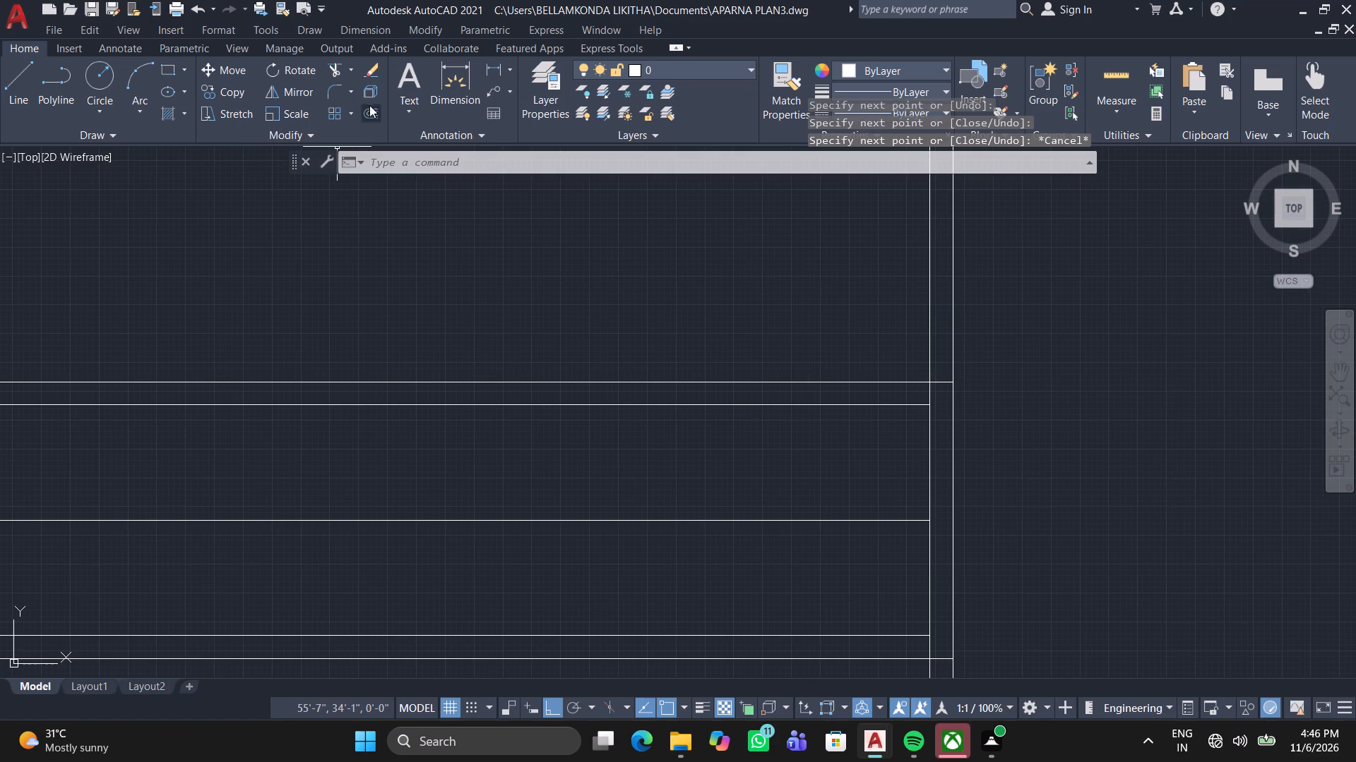
middle_drag(373, 111, 521, 97)
scroll(555, 91, down, 1)
scroll(538, 310, down, 2)
middle_drag(540, 313, 793, 315)
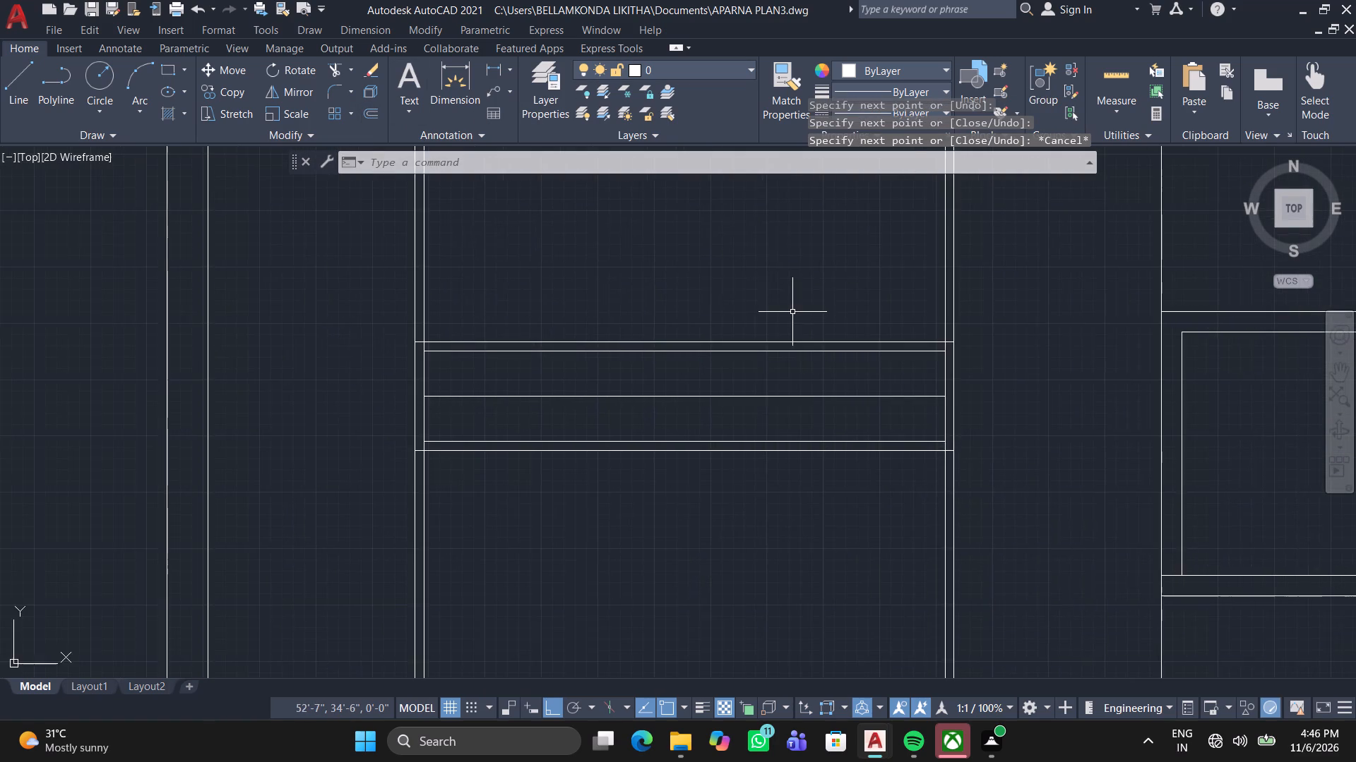
scroll(792, 312, down, 2)
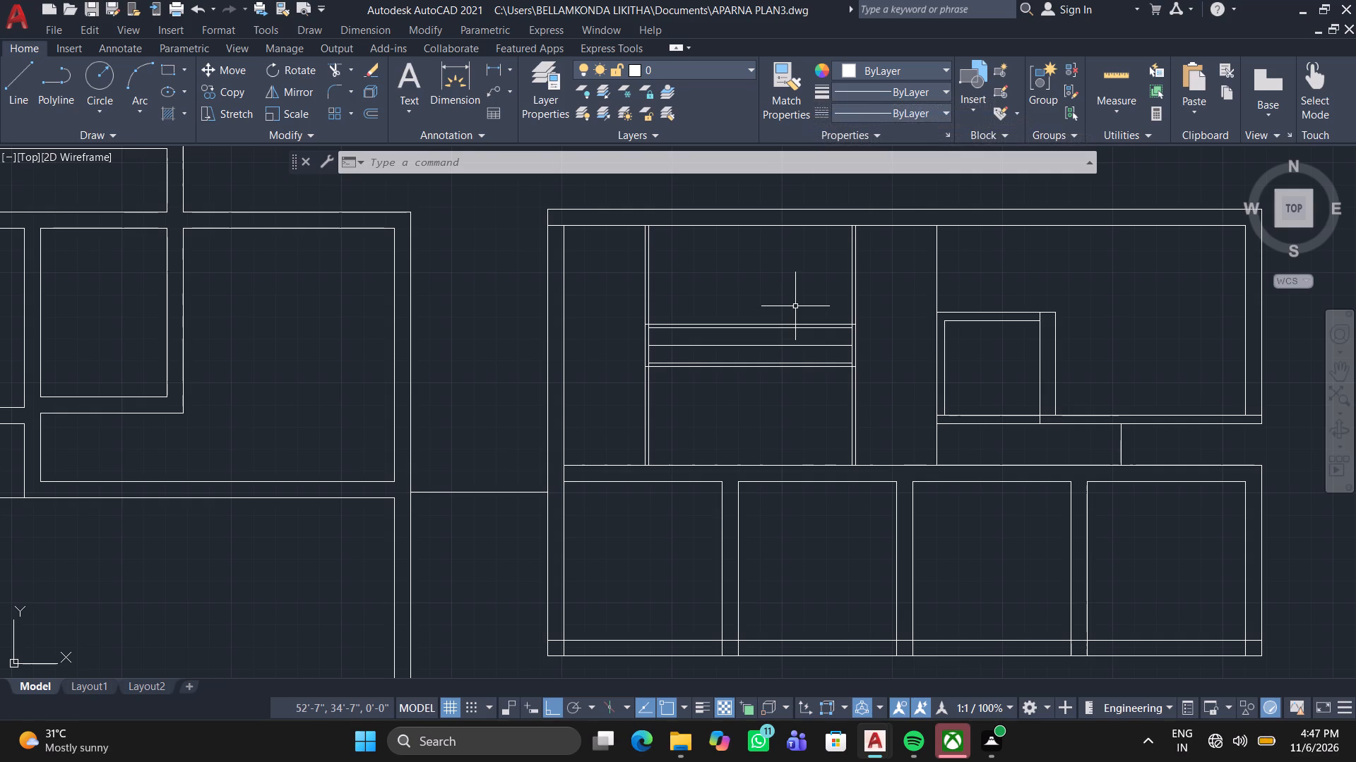
scroll(892, 373, up, 3)
middle_click(894, 530)
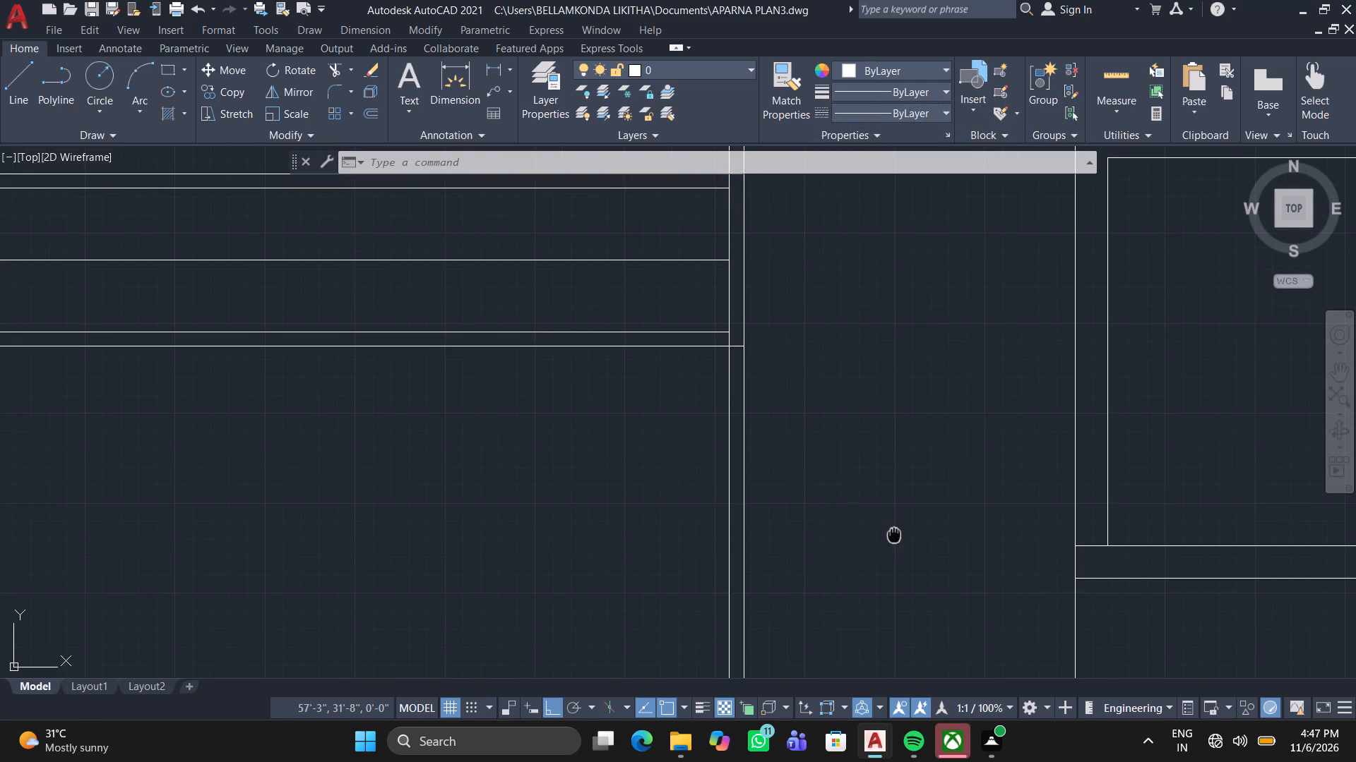
middle_drag(874, 291, 875, 473)
scroll(864, 396, down, 2)
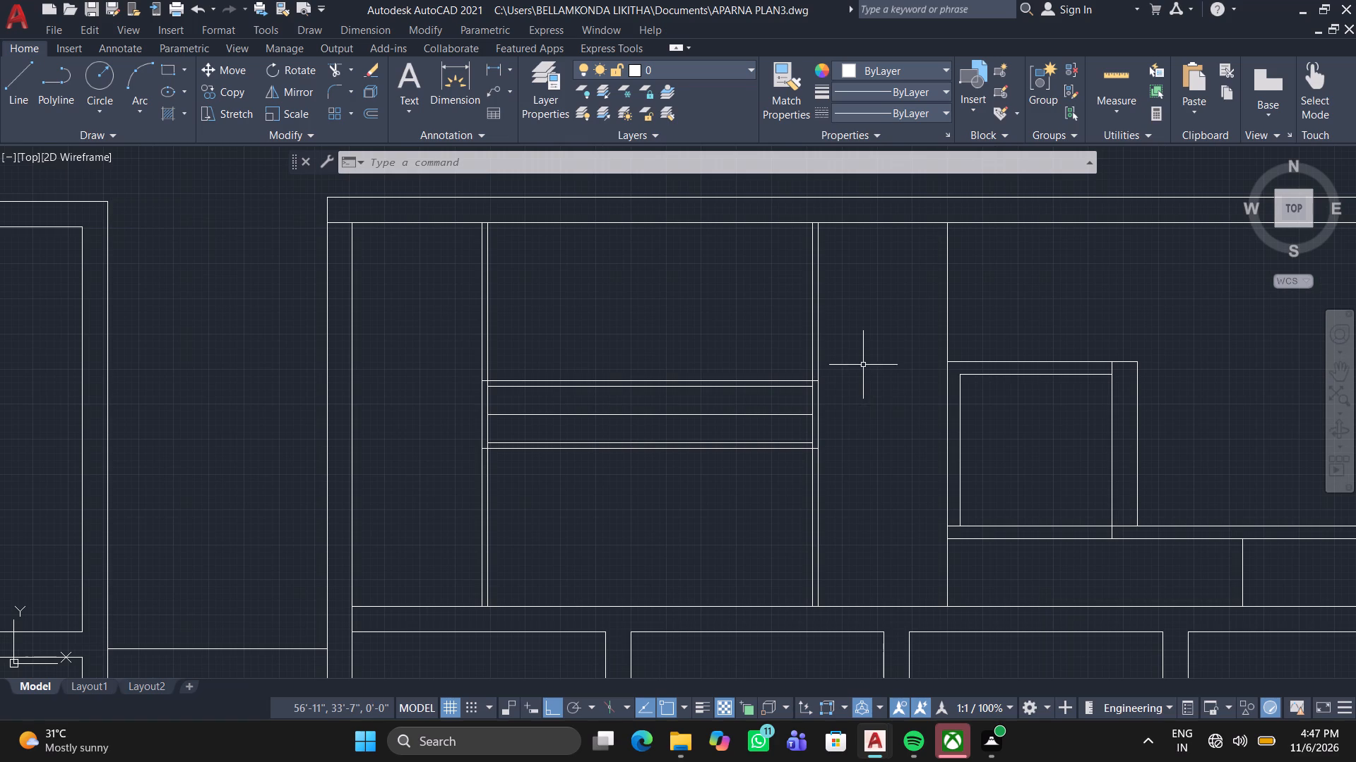
scroll(862, 356, up, 1)
middle_drag(861, 368, 913, 348)
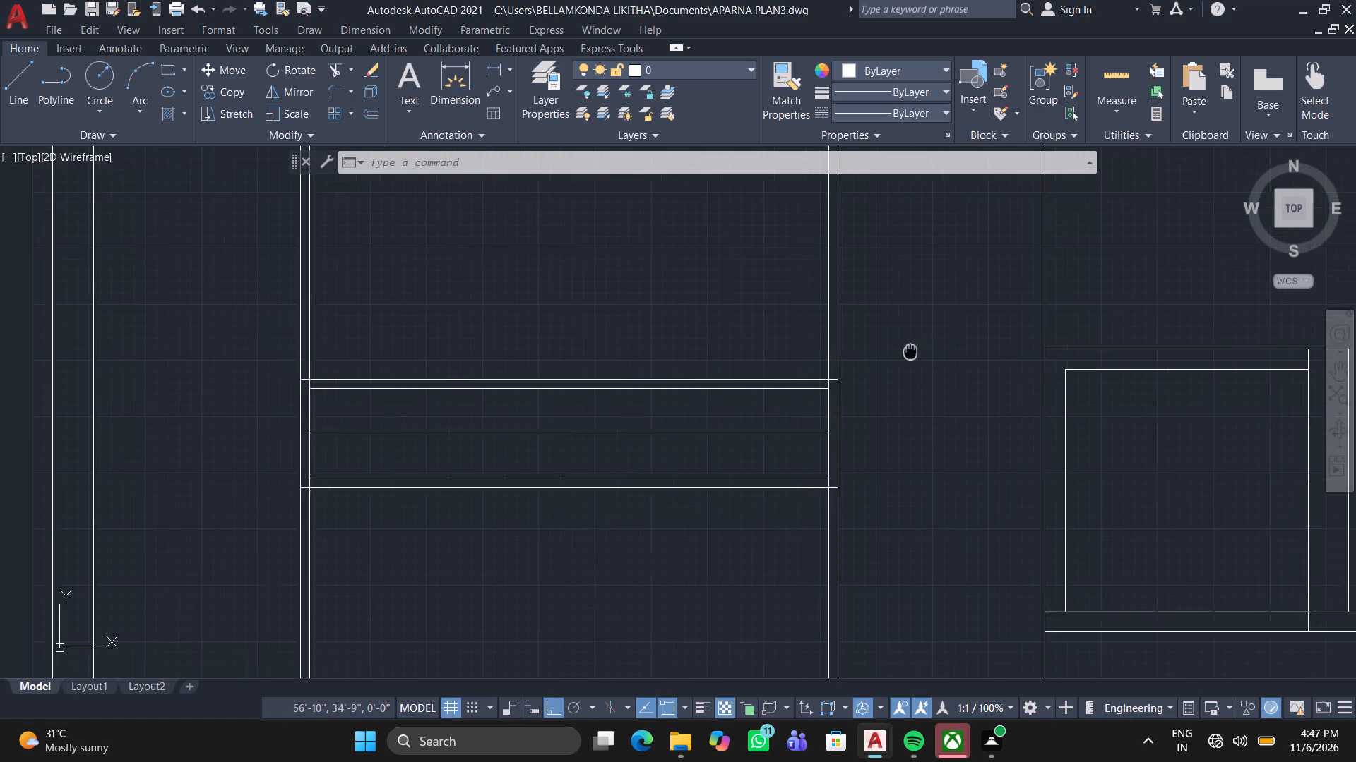
middle_drag(913, 348, 917, 343)
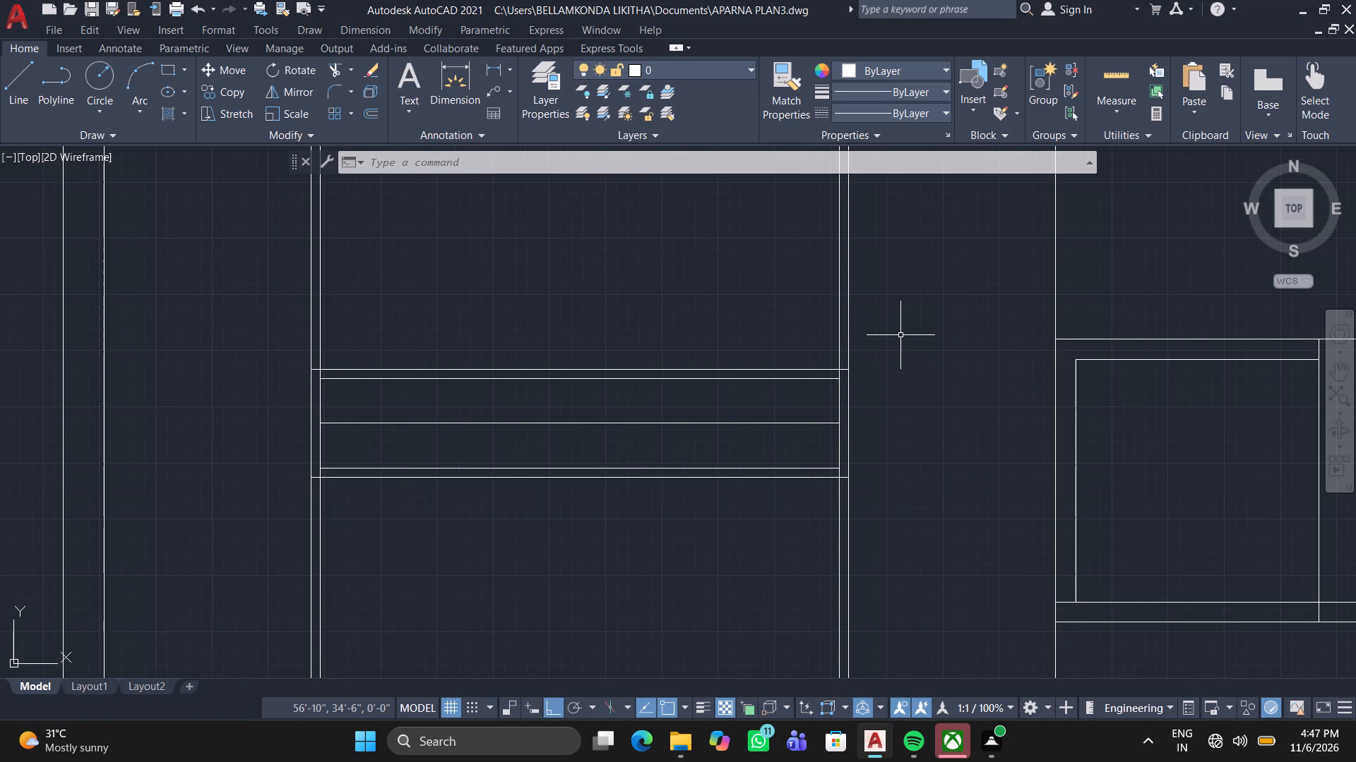
scroll(892, 339, down, 1)
middle_drag(892, 339, 888, 357)
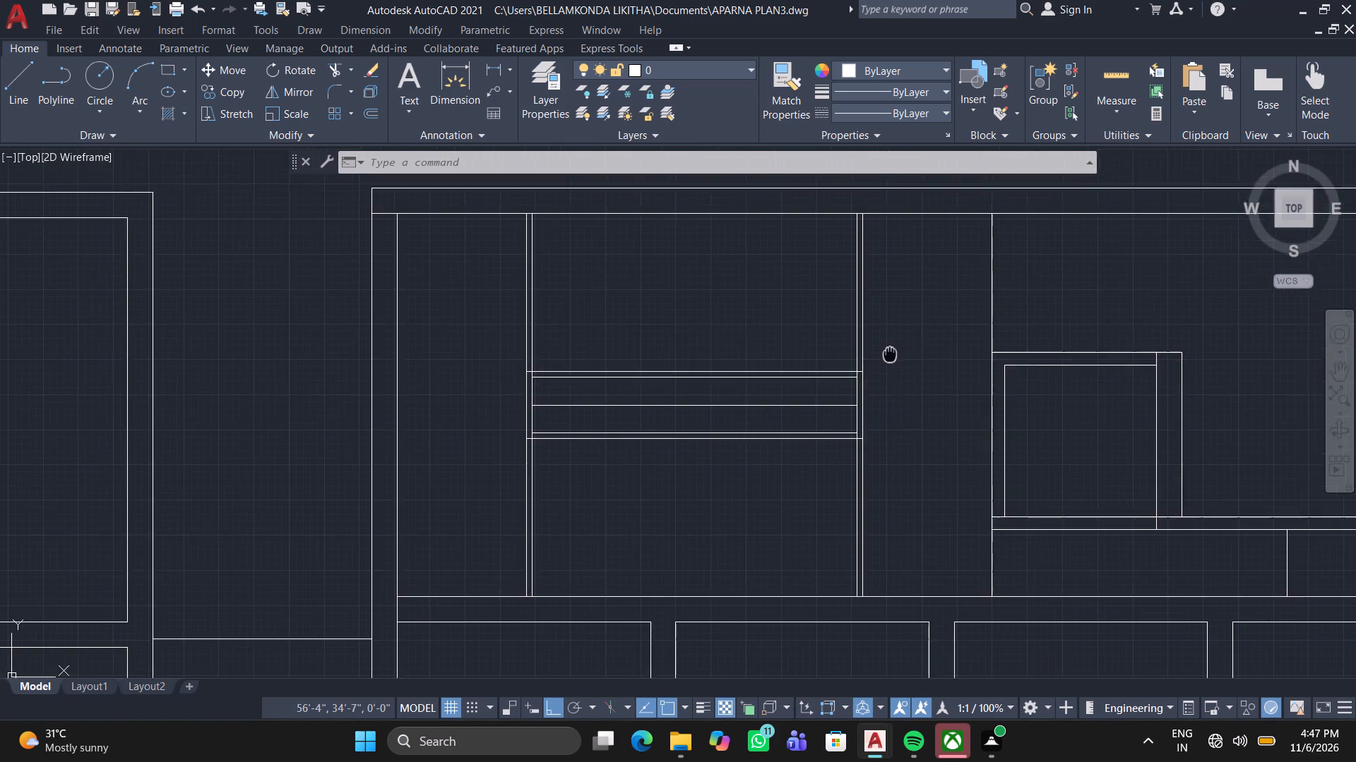
middle_drag(888, 357, 843, 409)
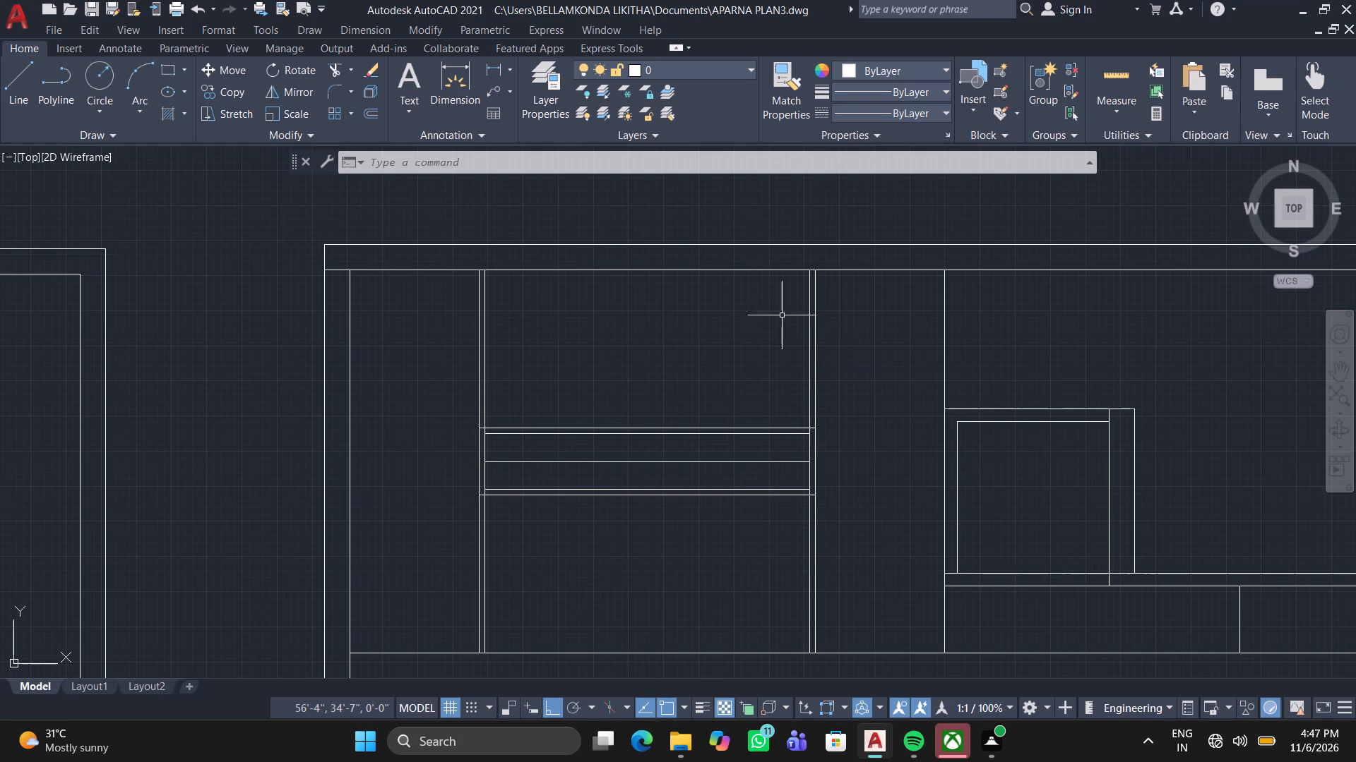
Trim away both pairs of vertical lines above and below the band, leaving a closed double-line rectangle.
click(340, 77)
click(432, 356)
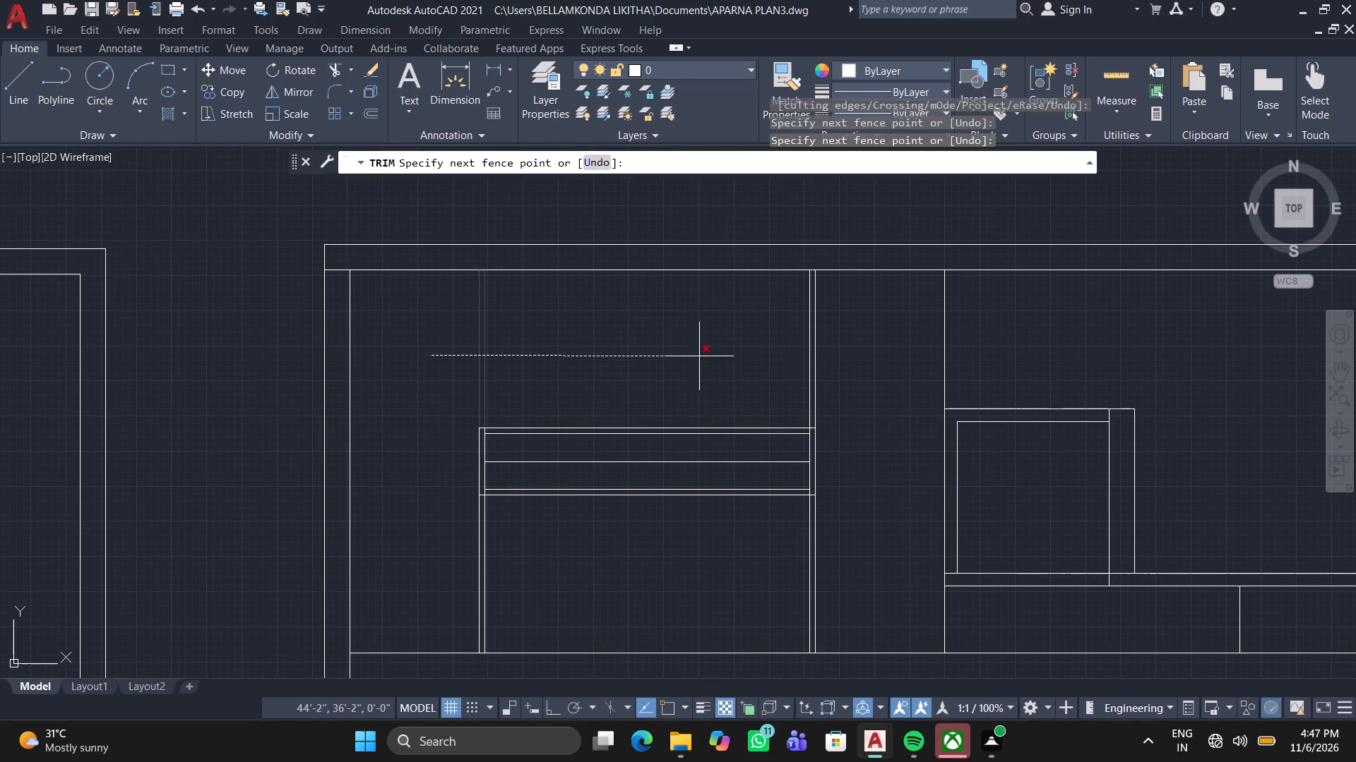
click(839, 336)
click(434, 526)
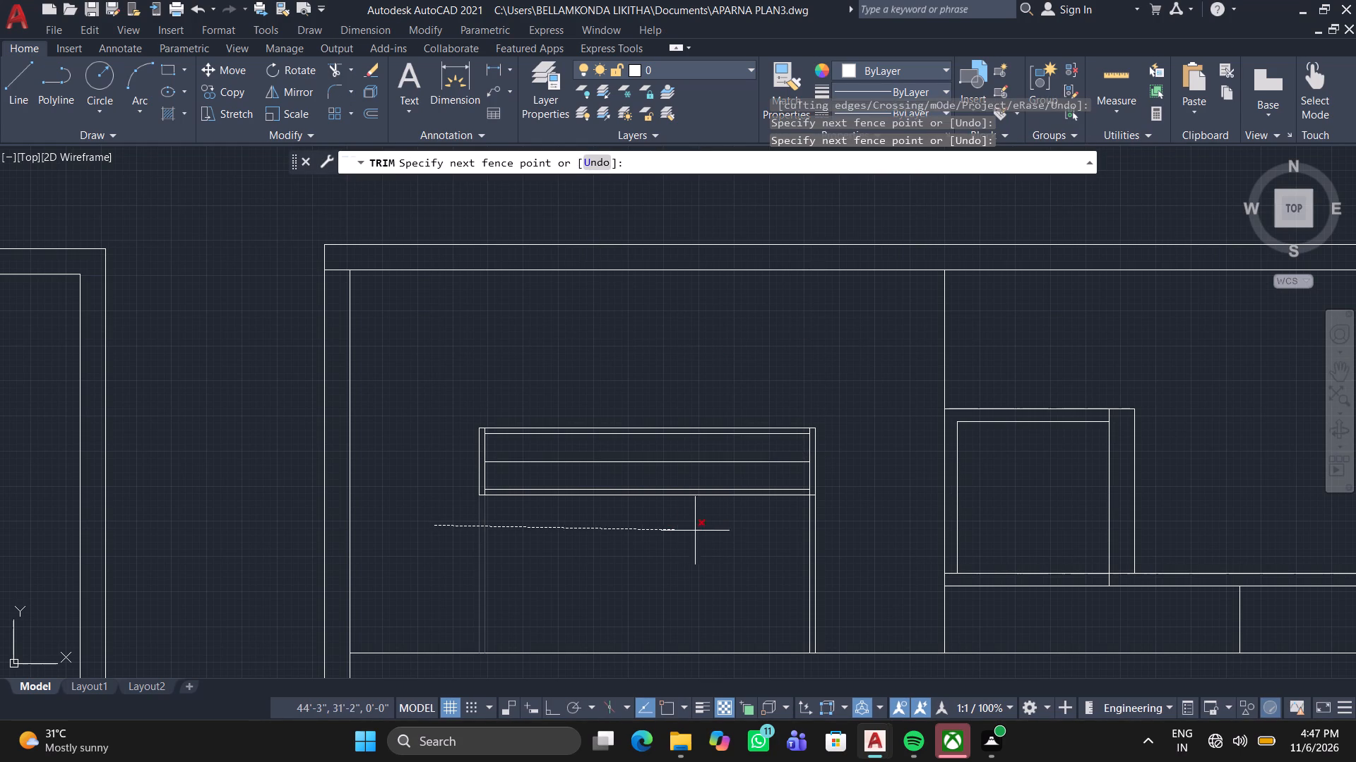
click(837, 523)
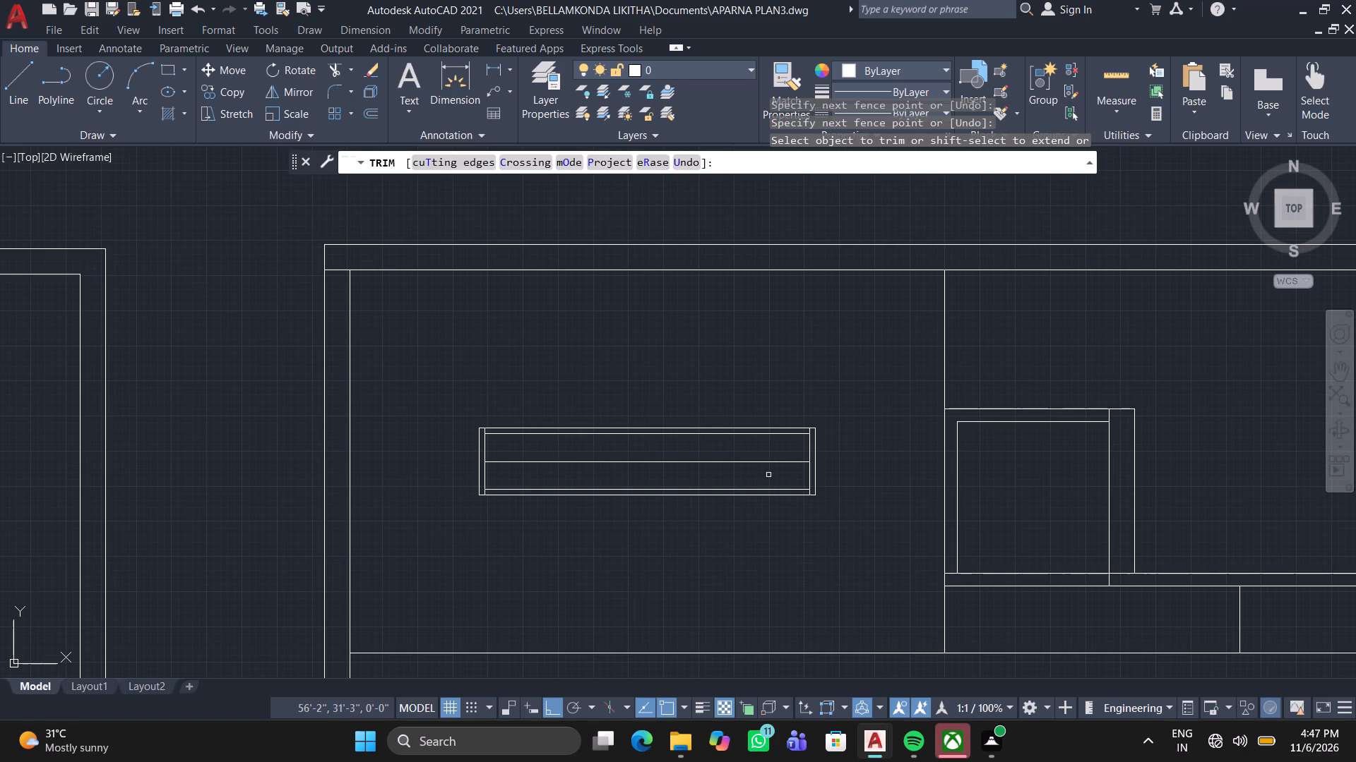
Trim away the middle horizontal line inside the double-line rectangle.
click(770, 474)
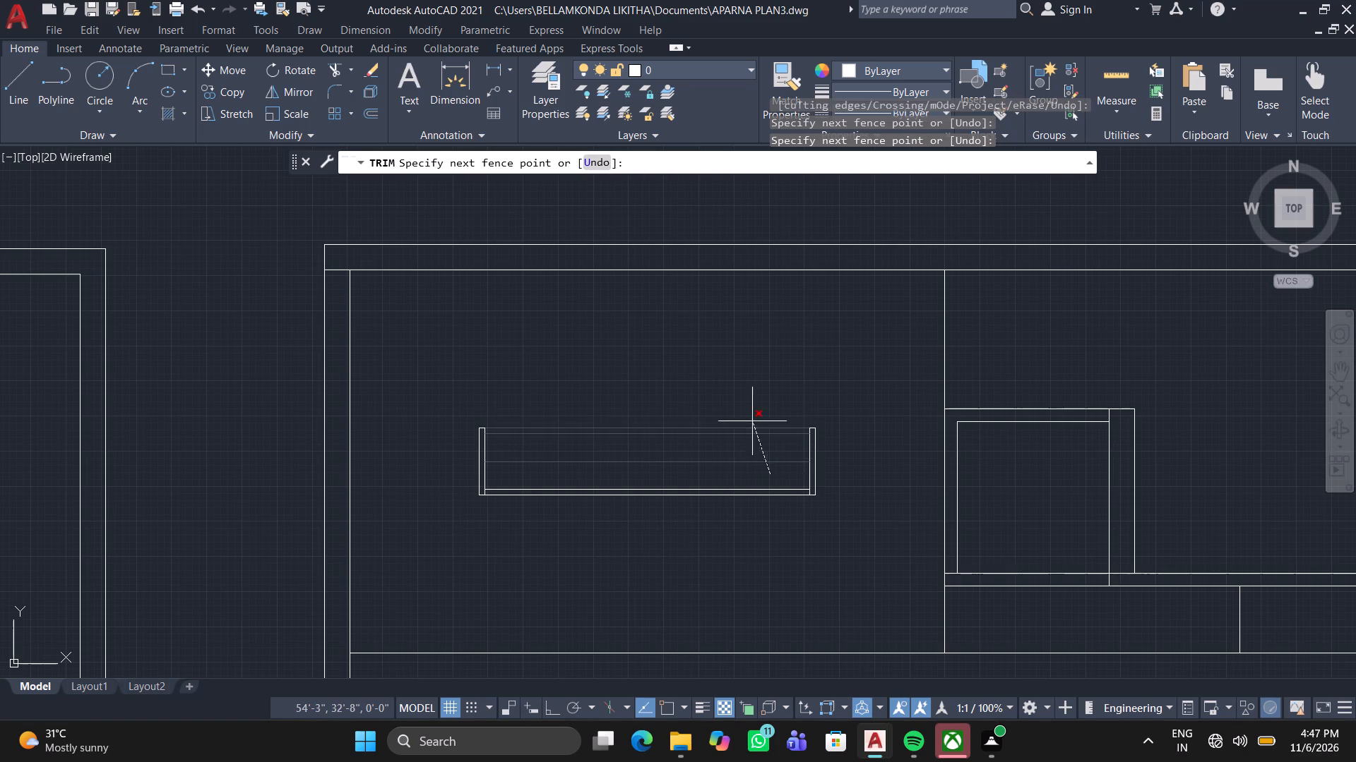
click(751, 449)
Trim the stub segments between the inner and outer outlines at the rectangle's upper-right and lower-right corners.
scroll(786, 449, up, 3)
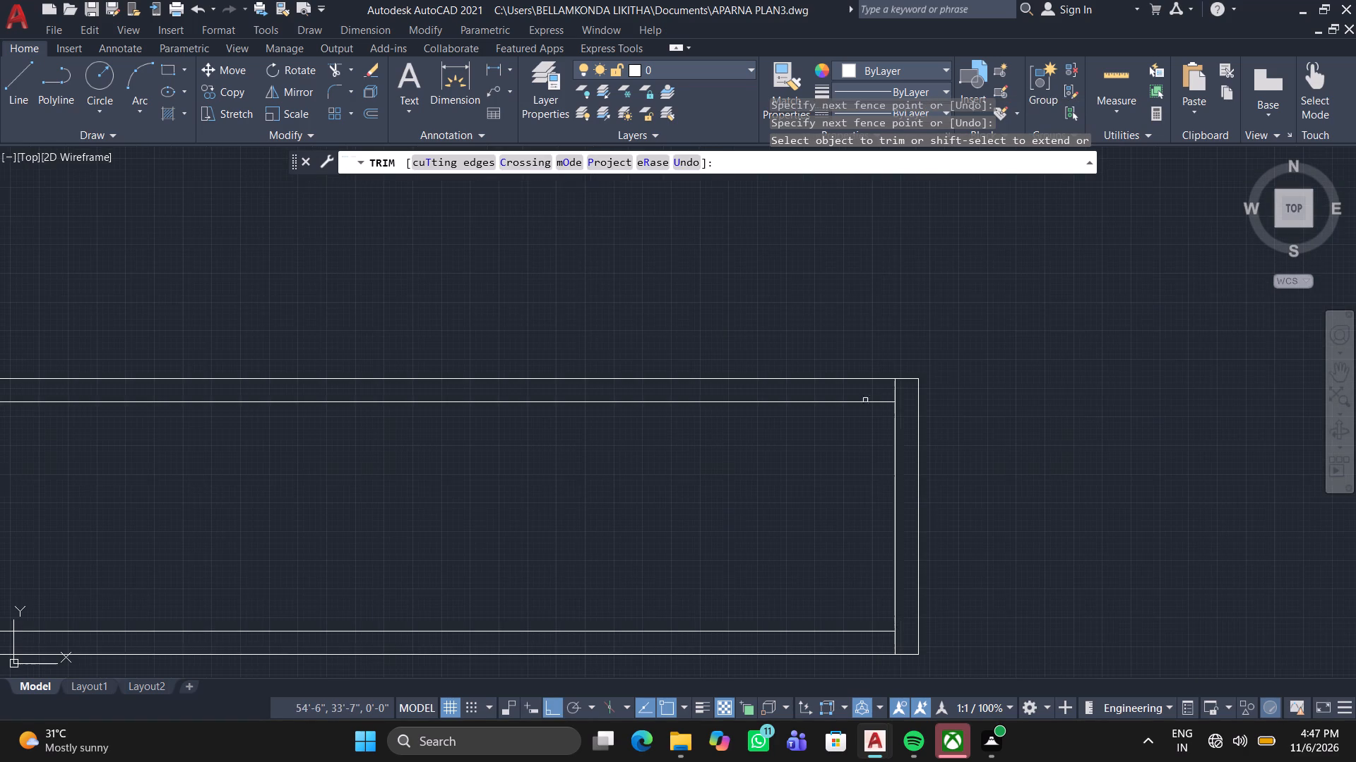
scroll(880, 406, up, 2)
click(938, 380)
double_click(879, 380)
scroll(900, 386, down, 1)
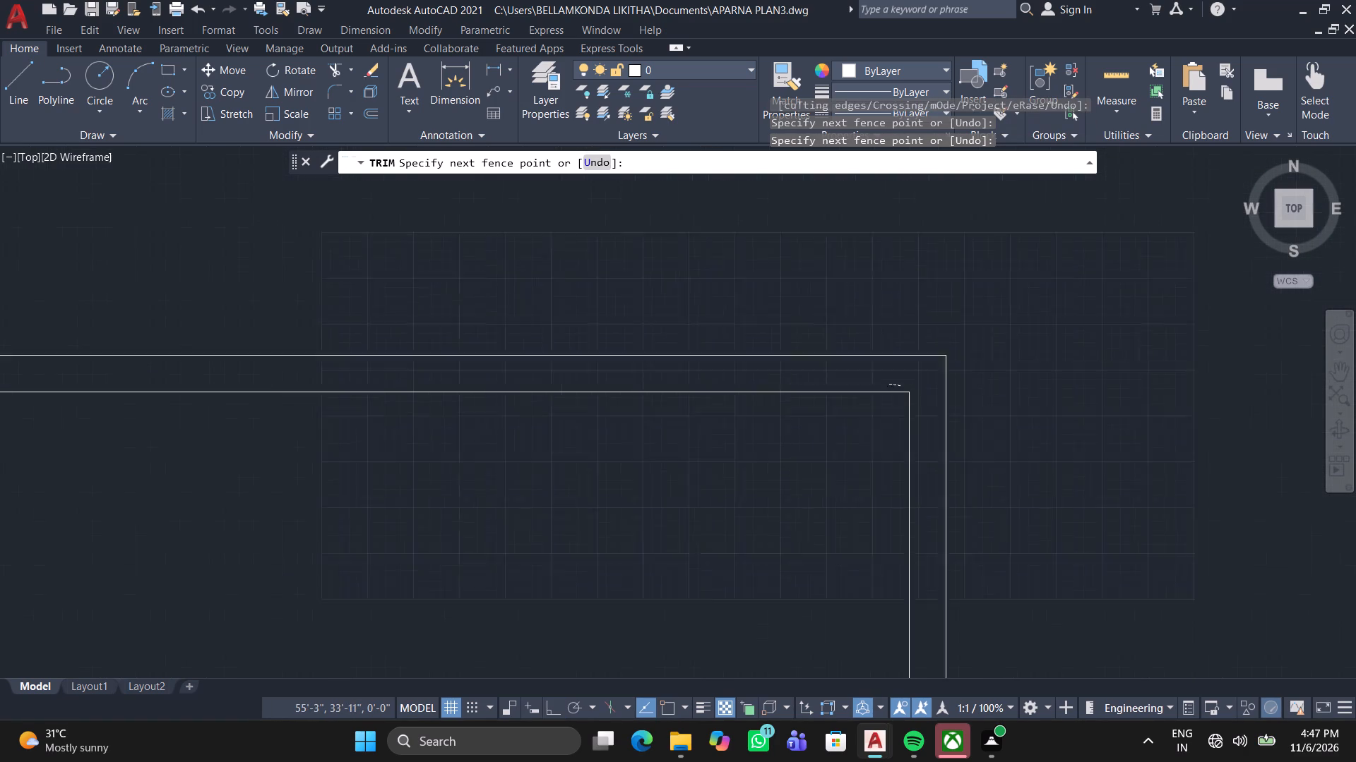
scroll(894, 390, down, 2)
middle_drag(903, 540, 903, 522)
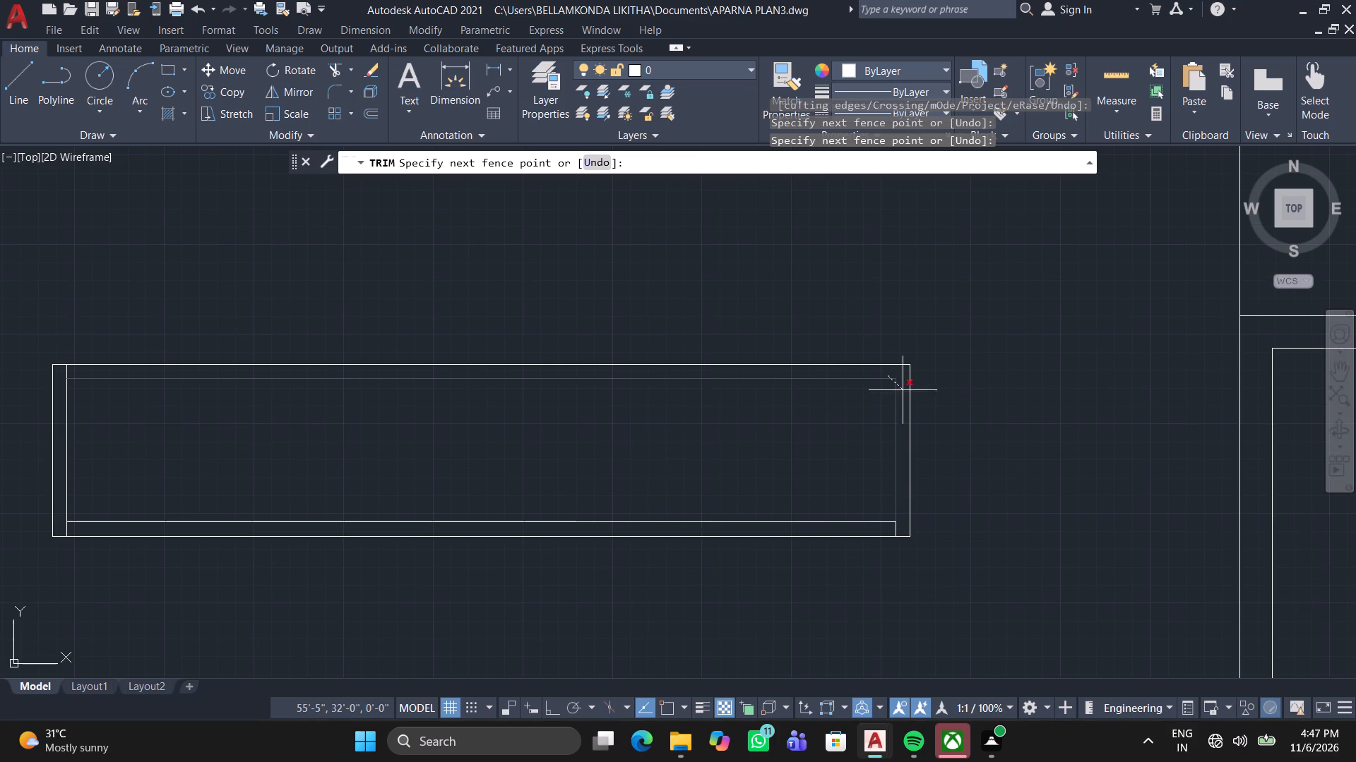
click(898, 378)
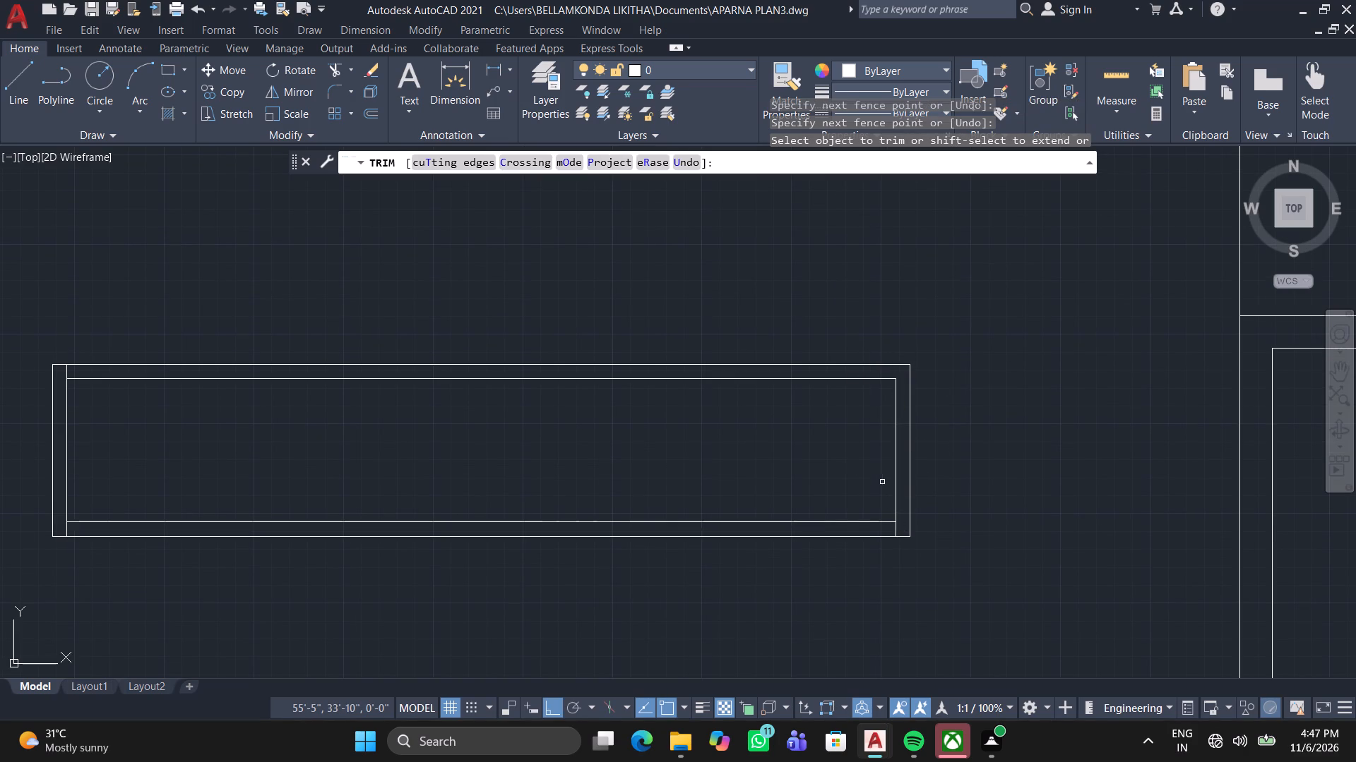
scroll(885, 507, up, 3)
middle_drag(950, 517, 893, 358)
double_click(846, 456)
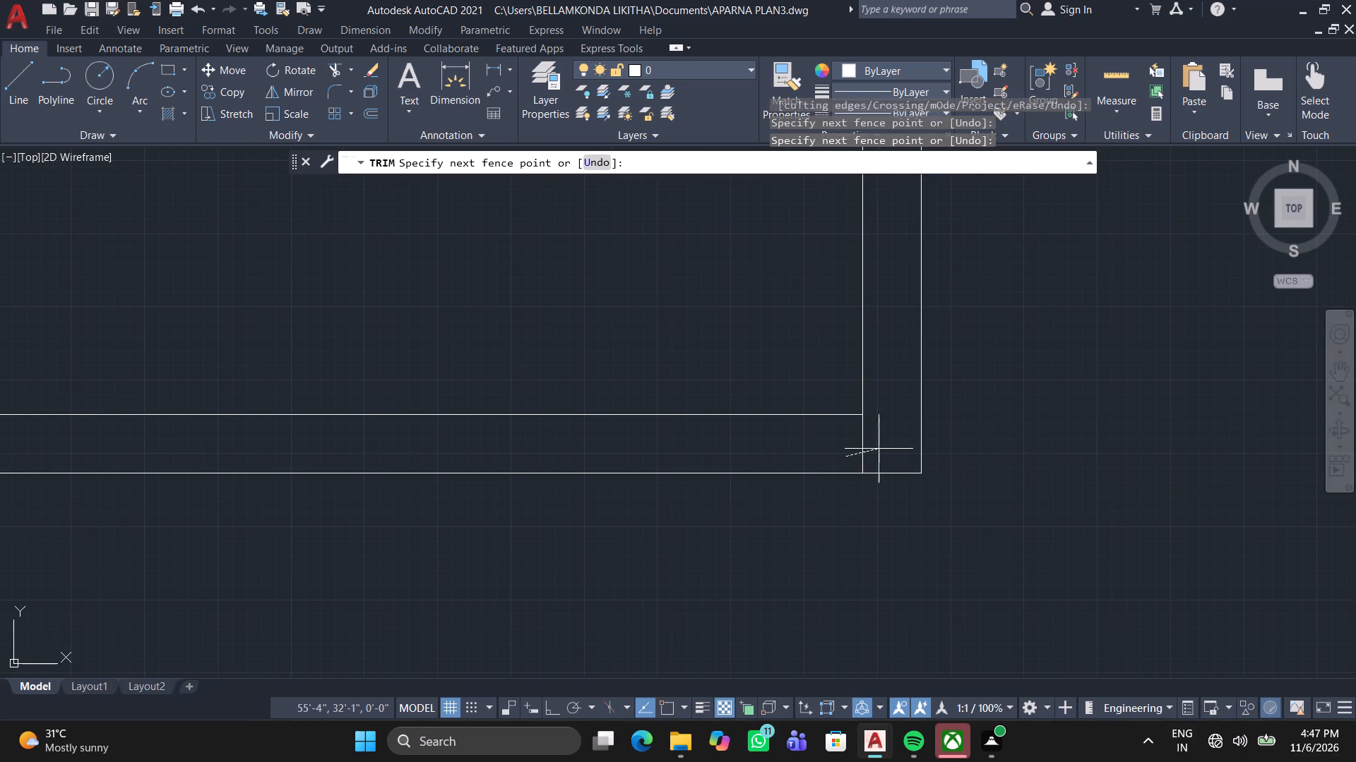
click(879, 447)
Trim the stub segments between the inner and outer outlines at the rectangle's lower-left and upper-left corners, and finish trimming.
scroll(725, 447, down, 3)
middle_drag(713, 450, 1172, 306)
scroll(367, 313, up, 1)
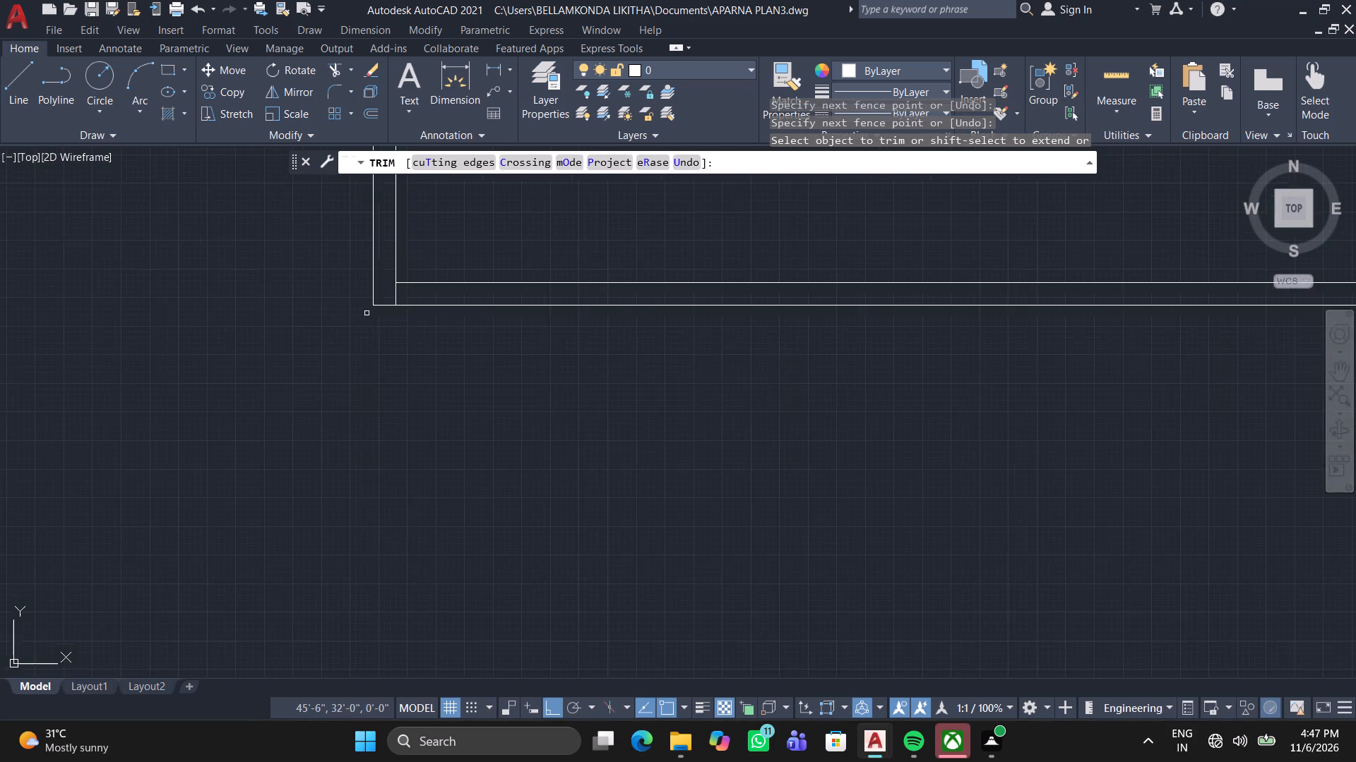
scroll(367, 313, up, 2)
click(445, 266)
click(422, 265)
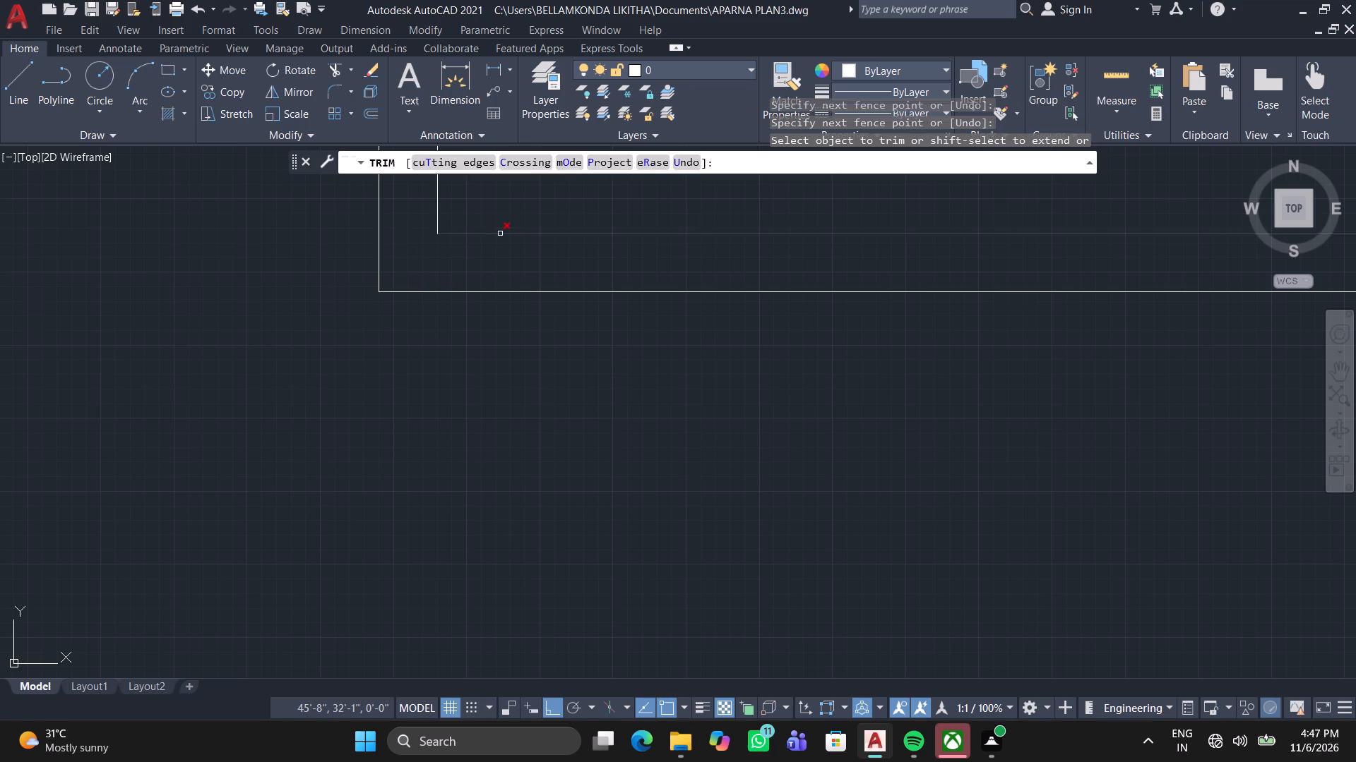
middle_drag(514, 267, 530, 368)
scroll(523, 327, down, 3)
middle_drag(595, 283, 579, 437)
scroll(501, 356, up, 3)
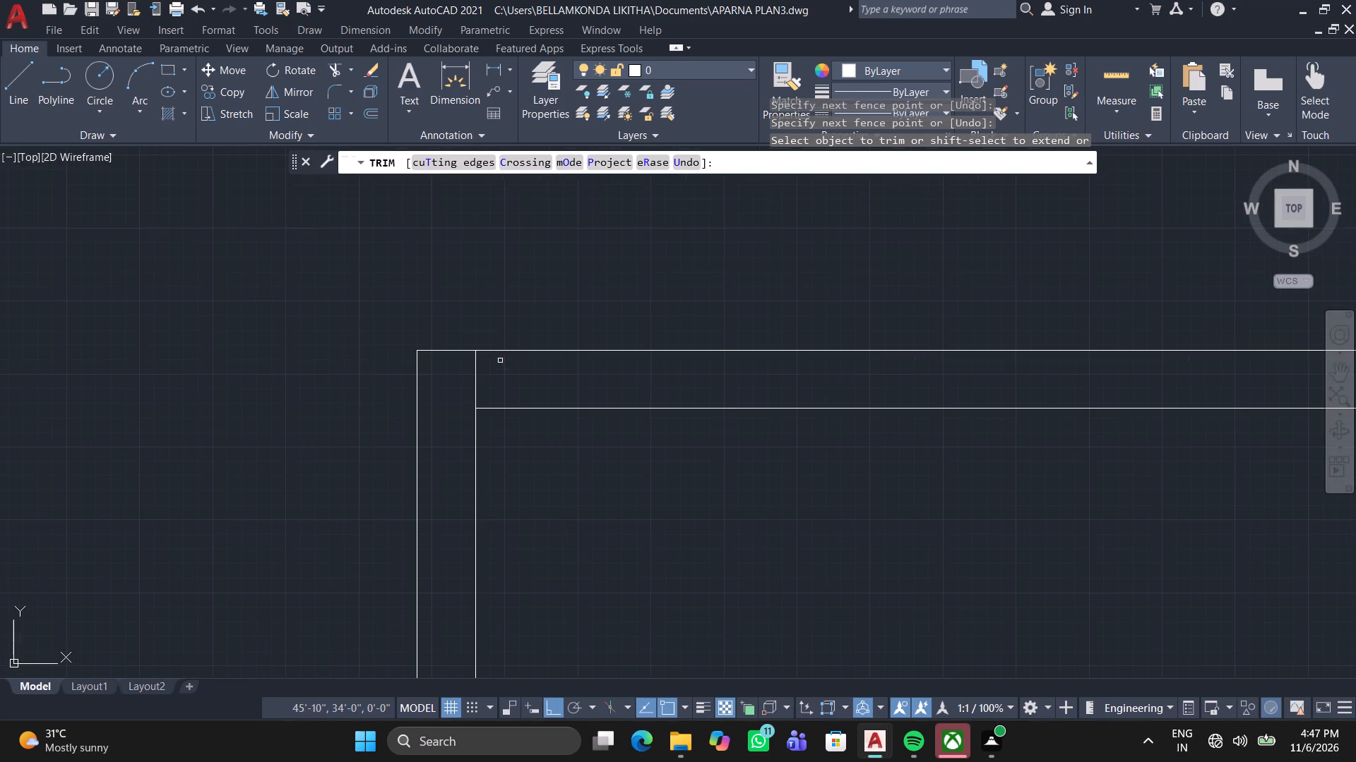
click(463, 366)
double_click(495, 362)
scroll(485, 368, down, 3)
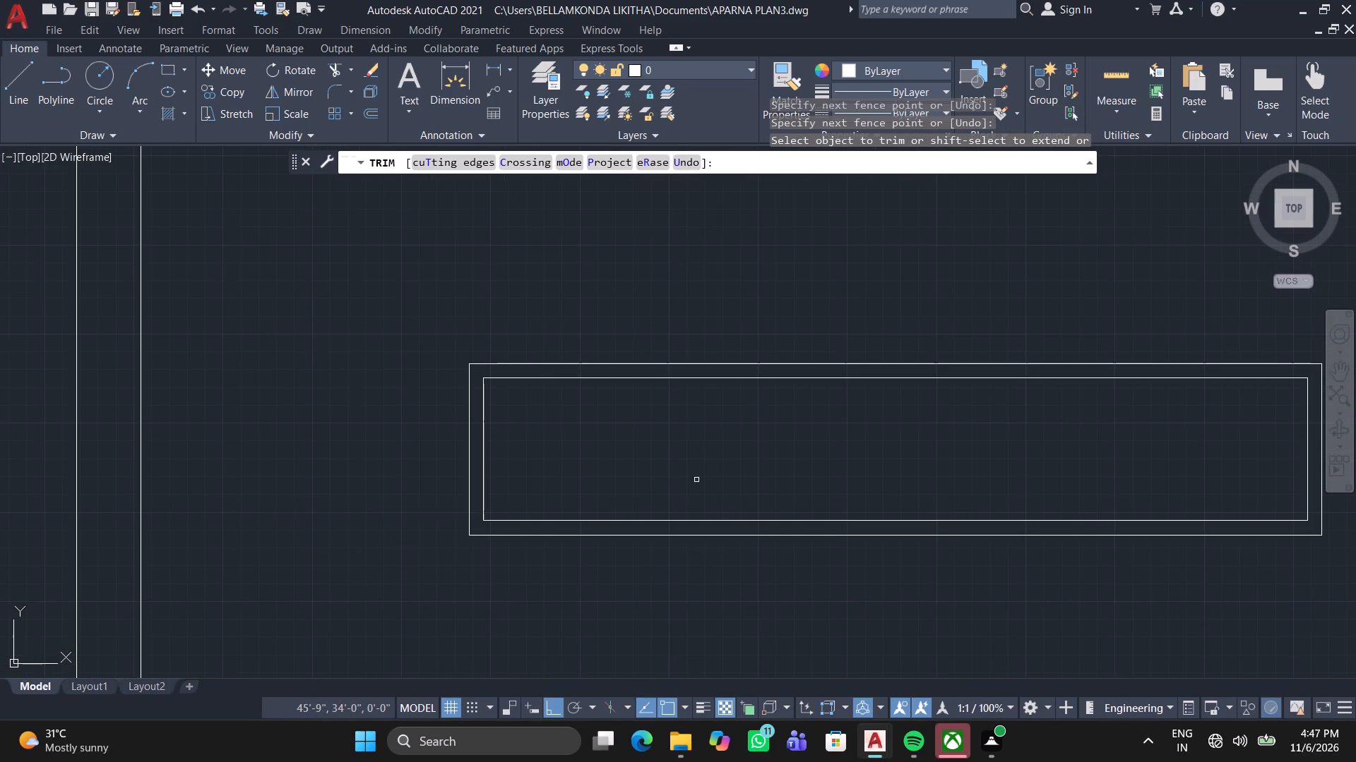
middle_drag(732, 503, 615, 385)
scroll(601, 375, down, 1)
scroll(780, 375, down, 1)
middle_drag(776, 384, 775, 390)
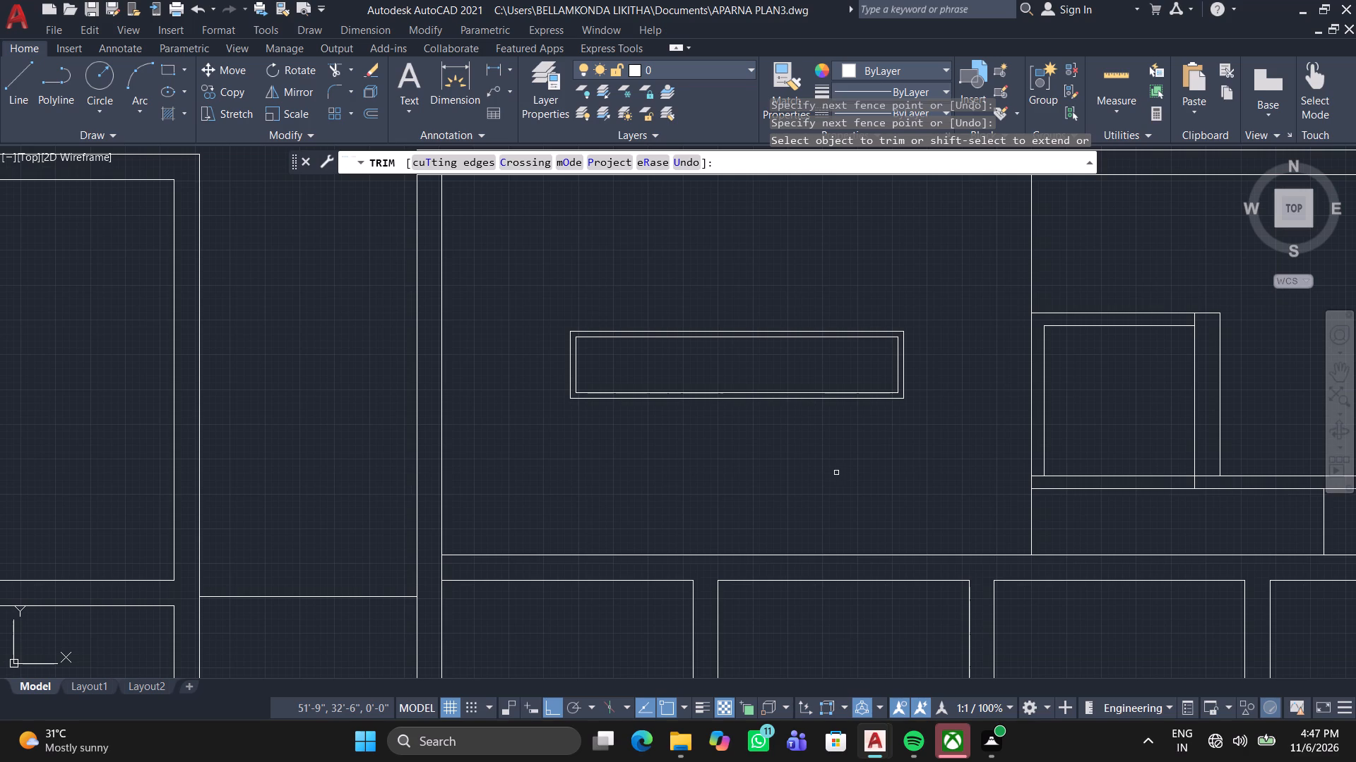
key(space)
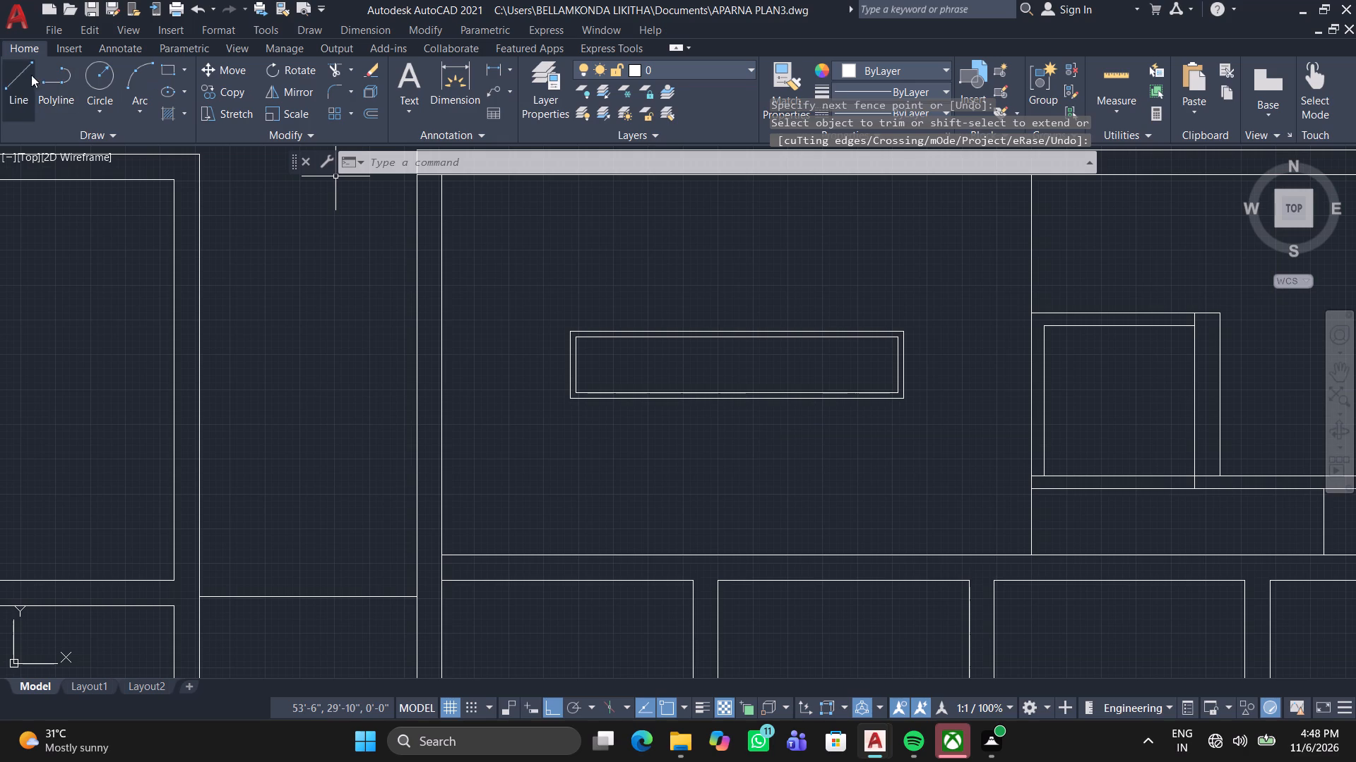
Draw a line 2" right from the inner rectangle's lower-left corner, down to the room's bottom wall line, and up to its top wall line.
click(25, 82)
scroll(583, 420, up, 3)
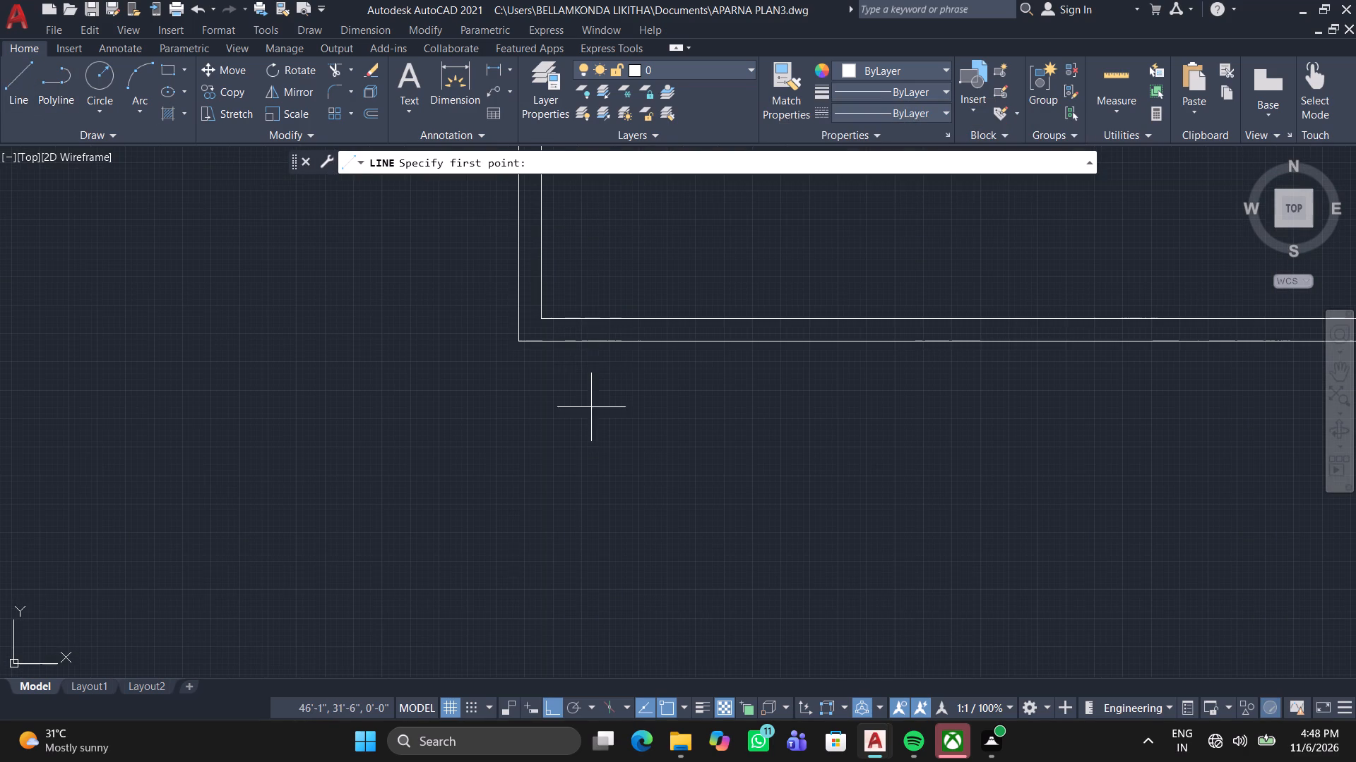
click(545, 318)
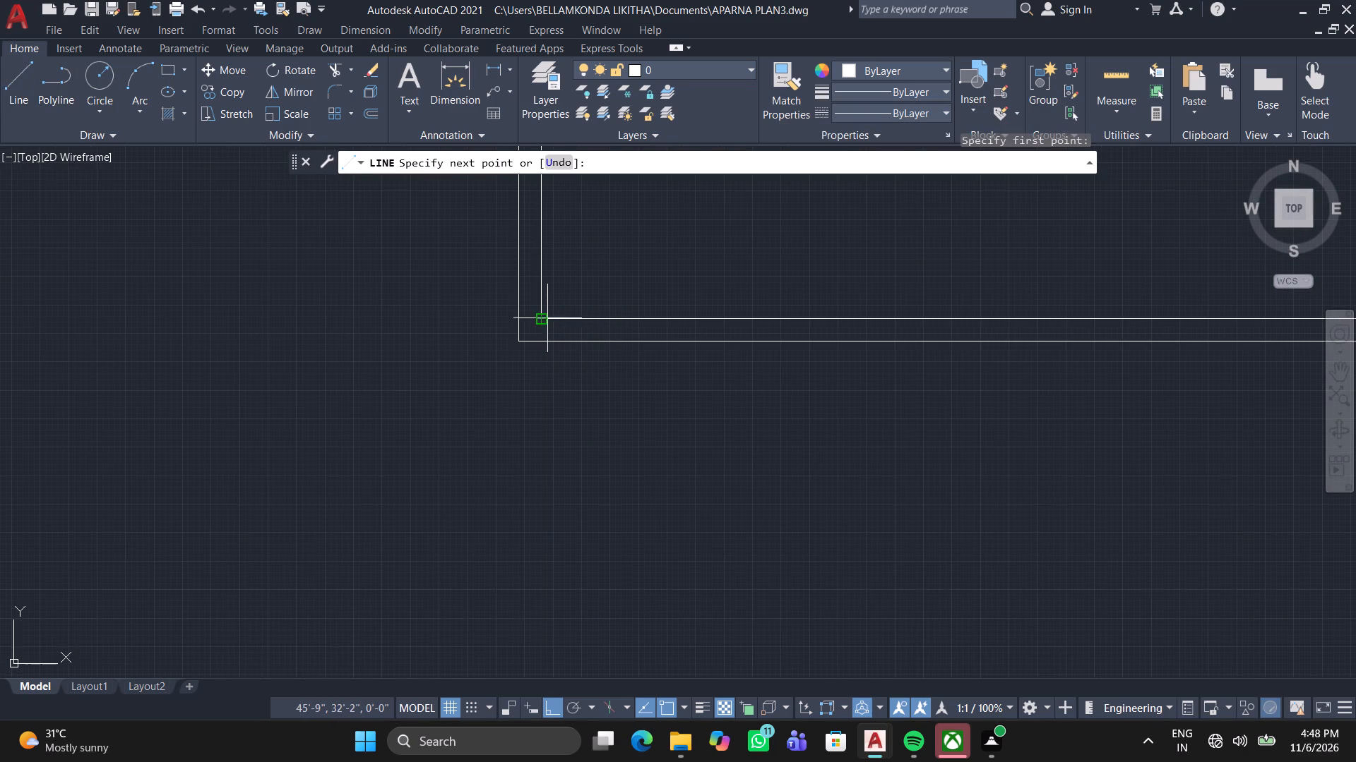
key(2)
key(Return)
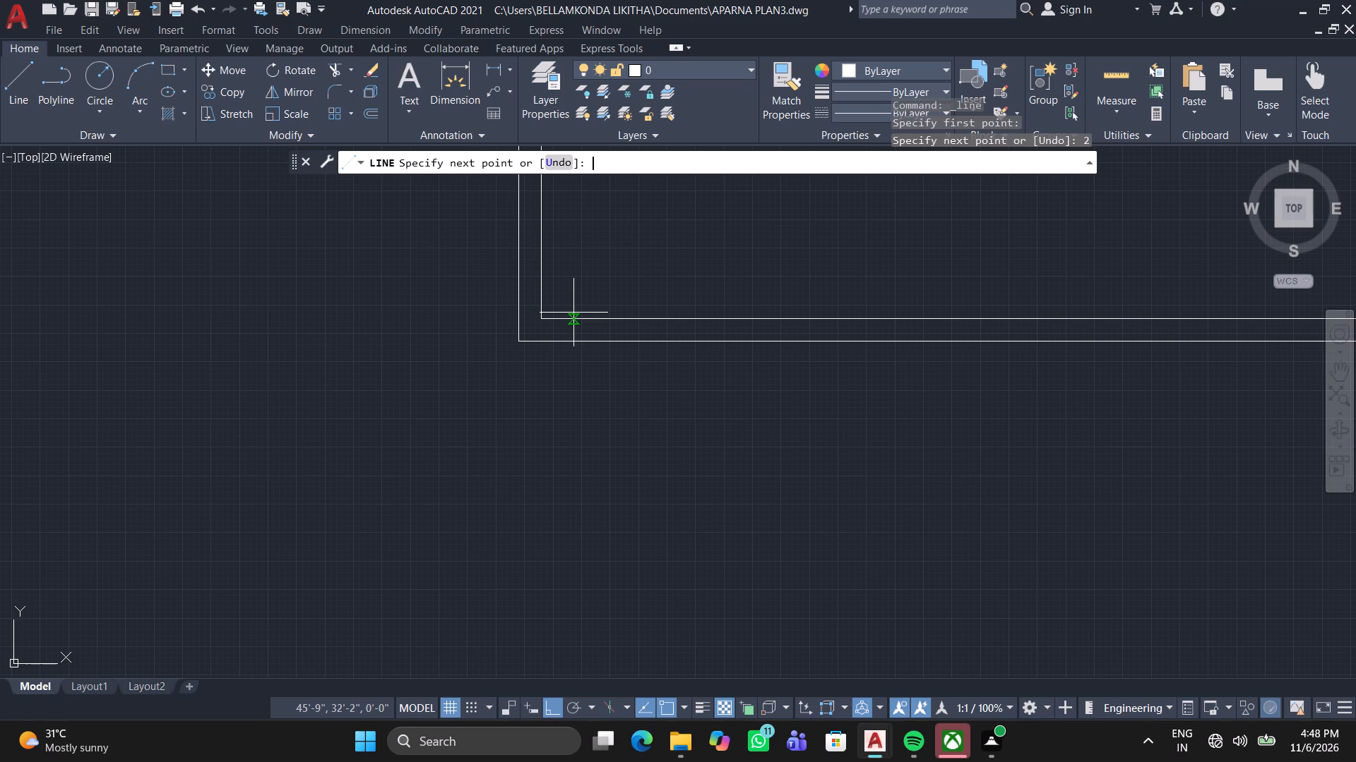
middle_drag(616, 519, 636, 411)
scroll(636, 404, down, 2)
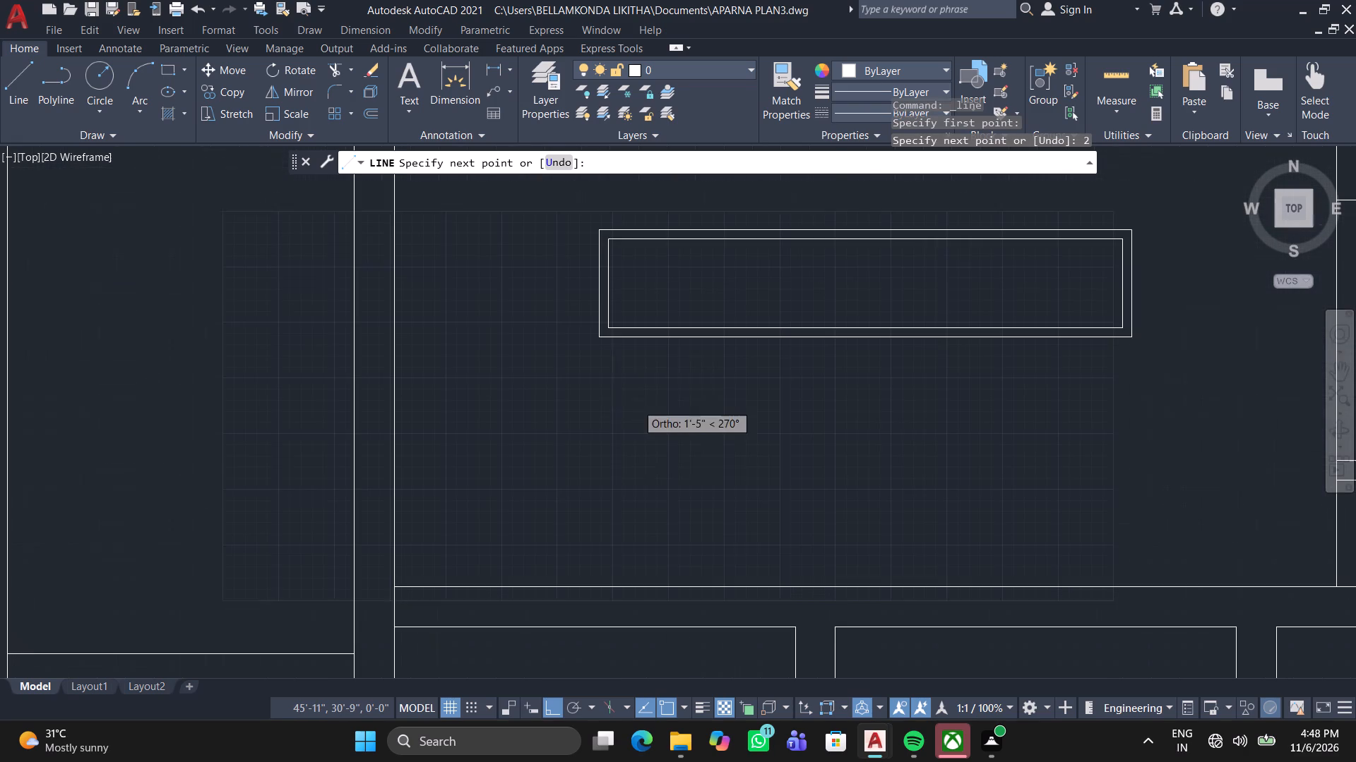
click(617, 590)
middle_drag(612, 312, 643, 502)
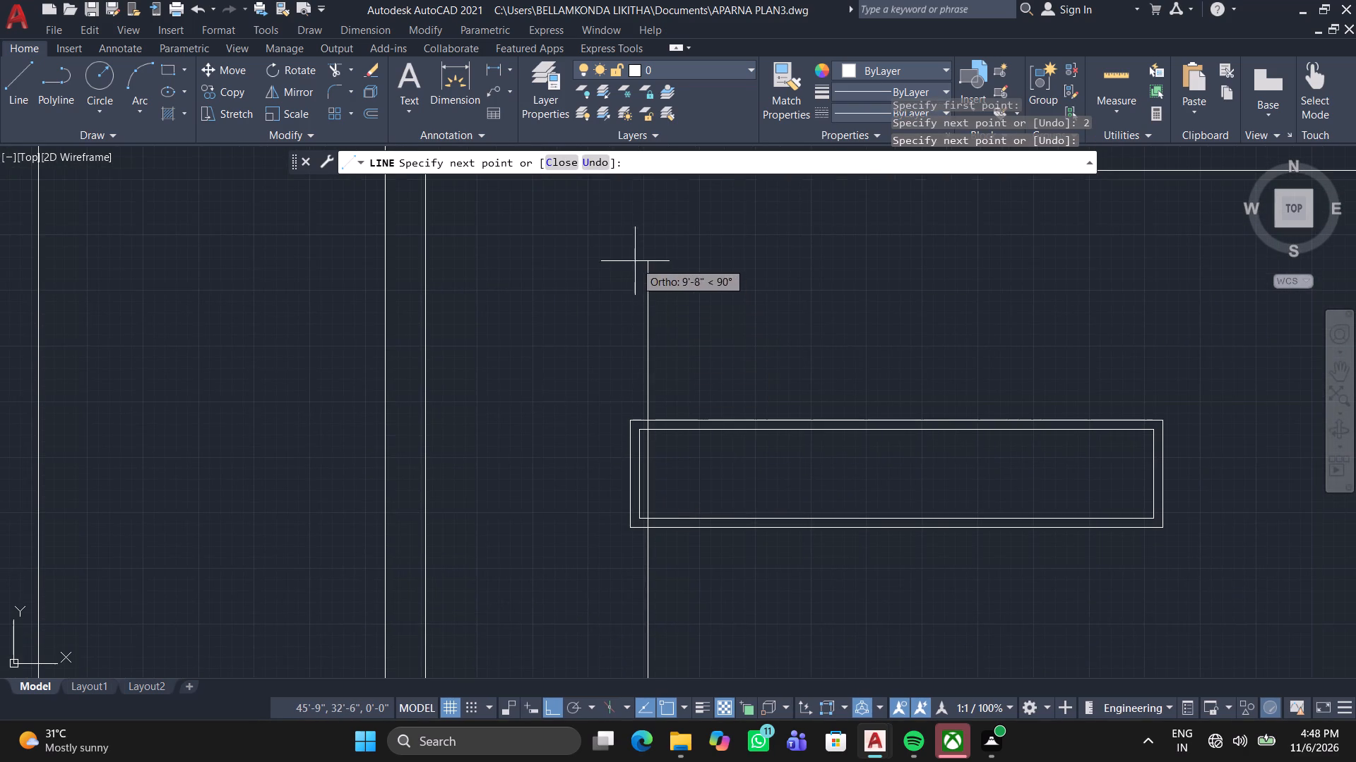
middle_drag(630, 262, 630, 382)
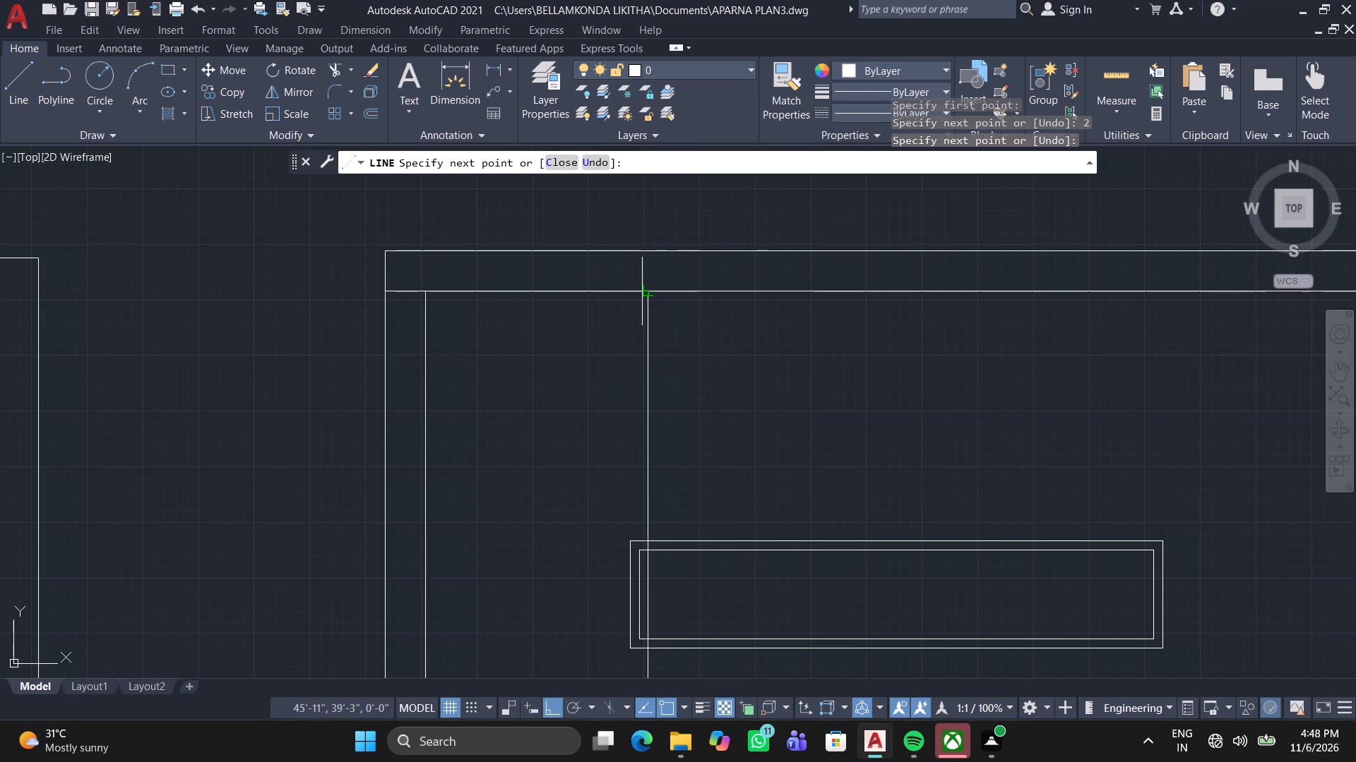
click(642, 291)
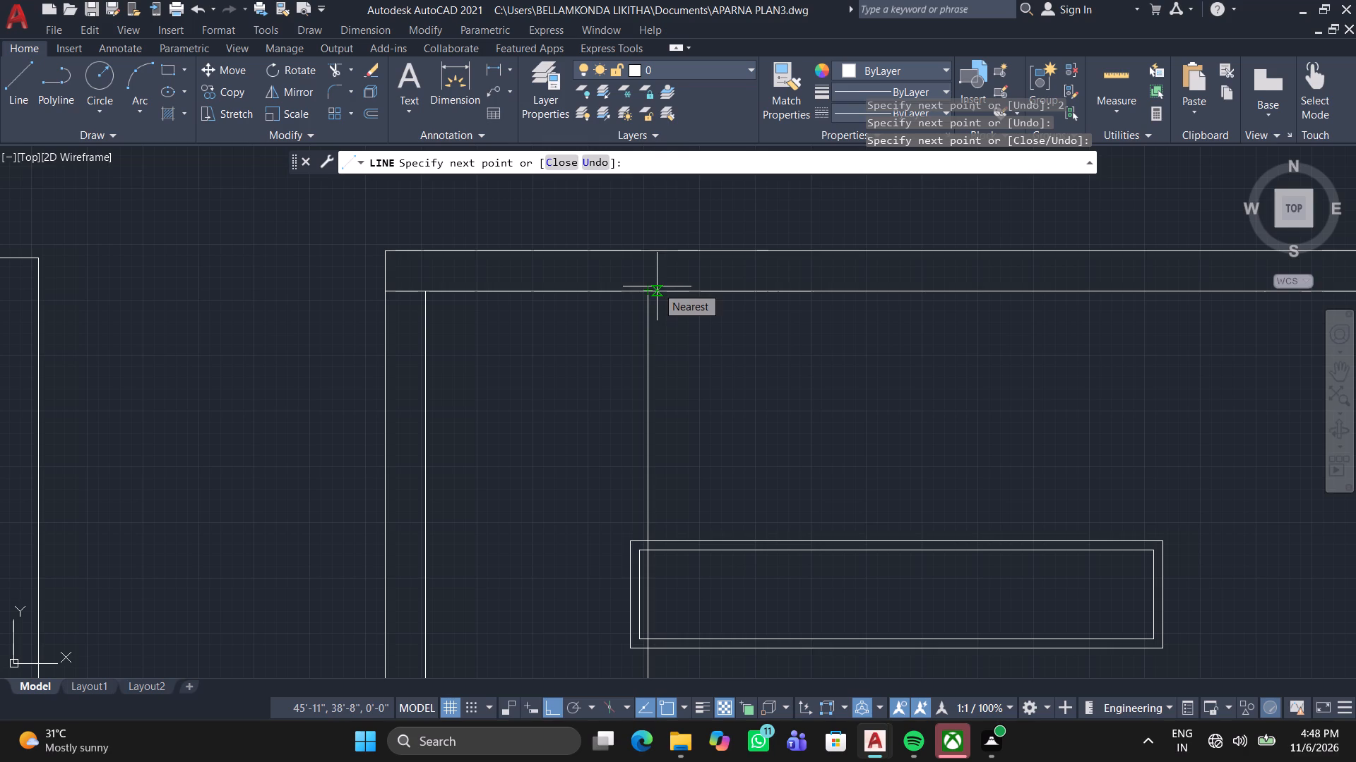
key(Escape)
Copy the full-height vertical line about 9'-5" to the right, just inside the rectangle's inner right edge.
scroll(695, 372, down, 2)
middle_drag(699, 381, 516, 297)
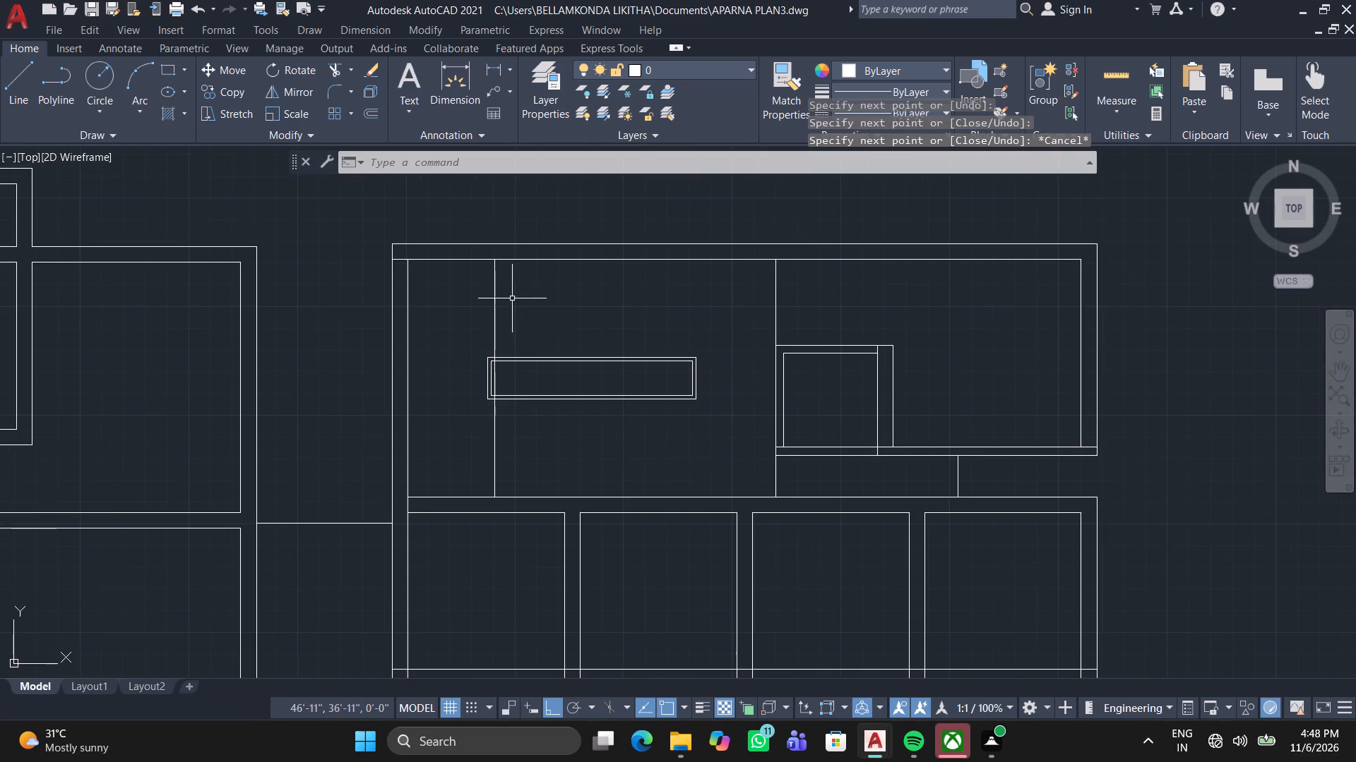
scroll(576, 371, up, 2)
middle_drag(597, 395, 685, 377)
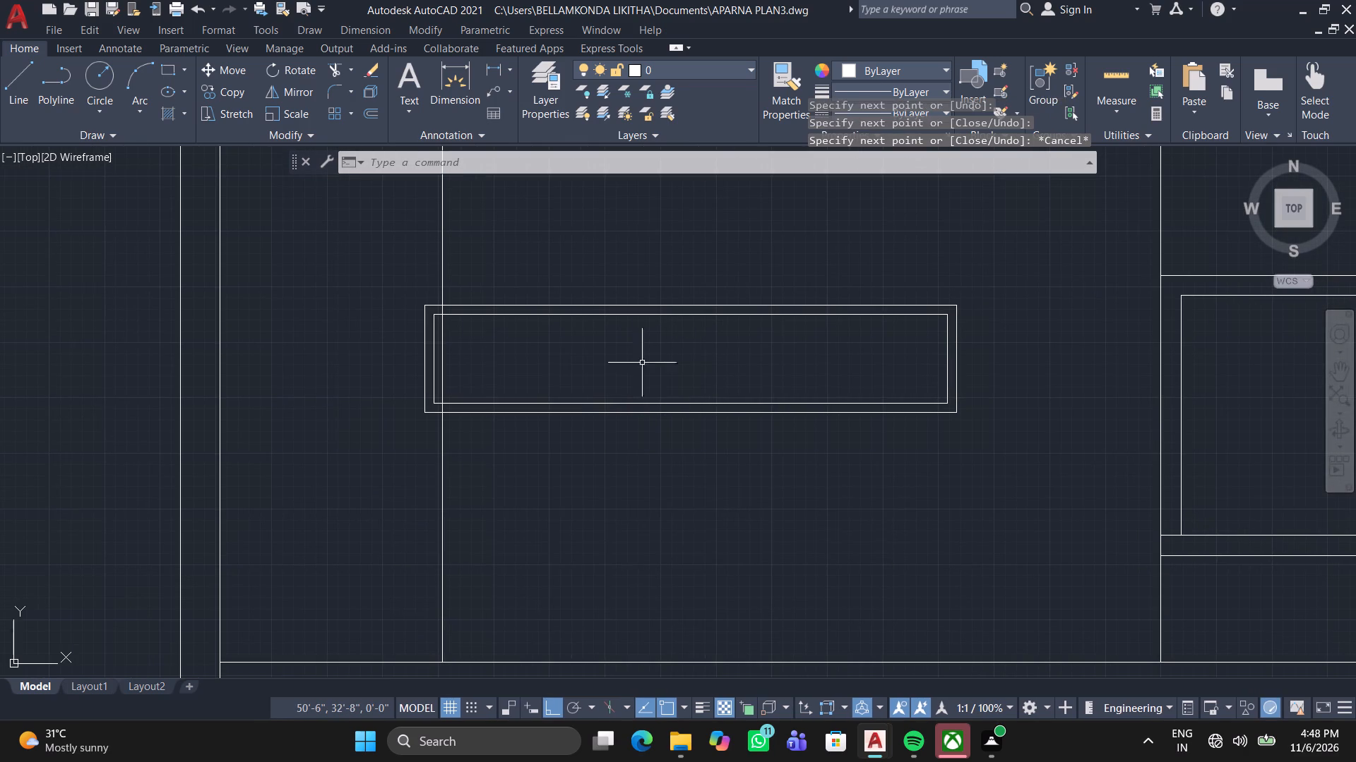
click(475, 356)
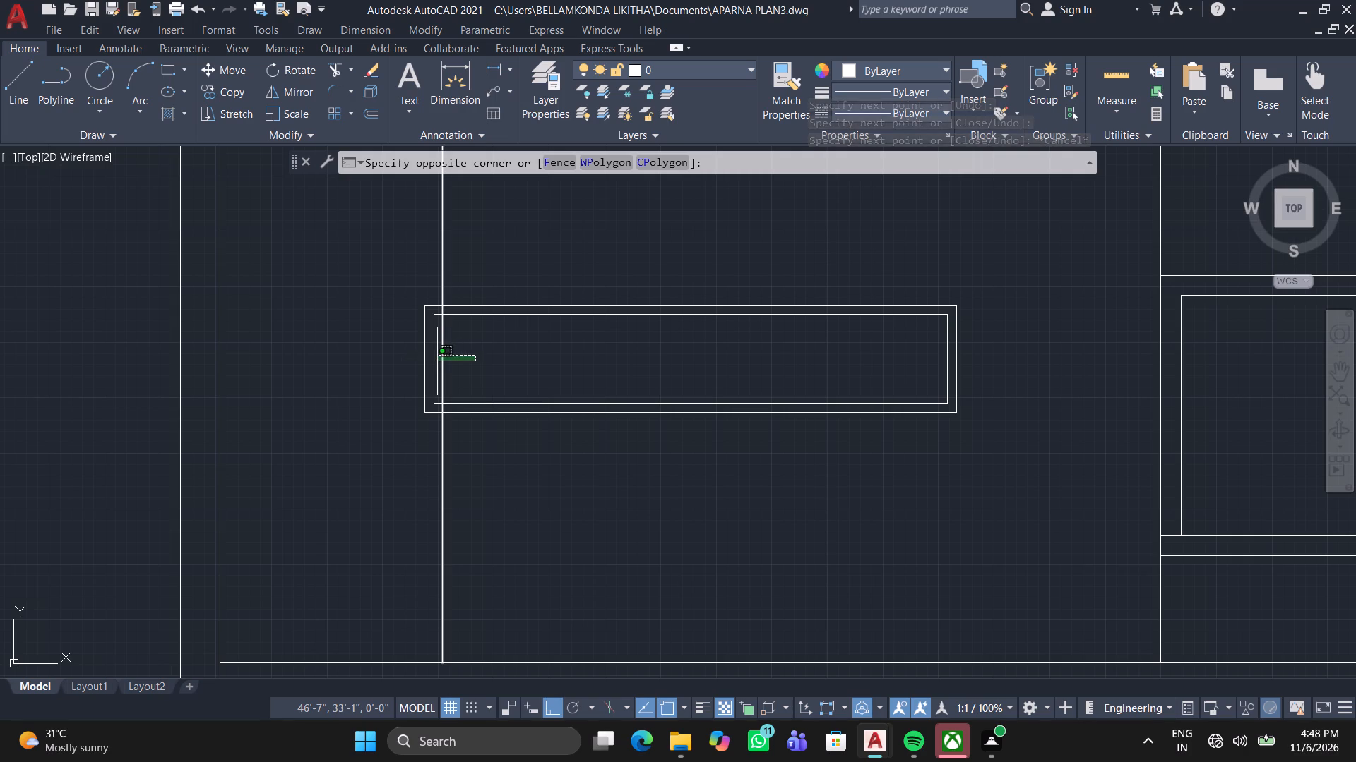
click(438, 364)
right_click(528, 356)
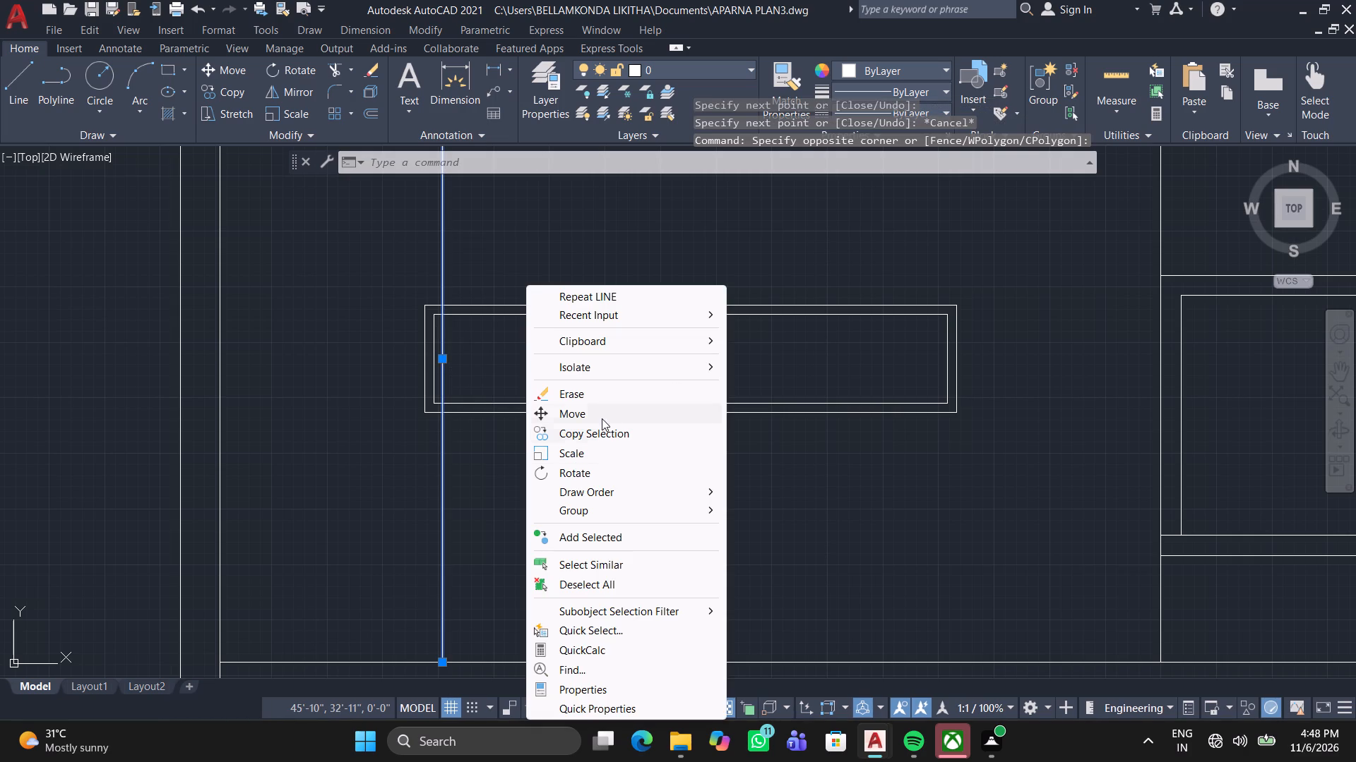
click(602, 433)
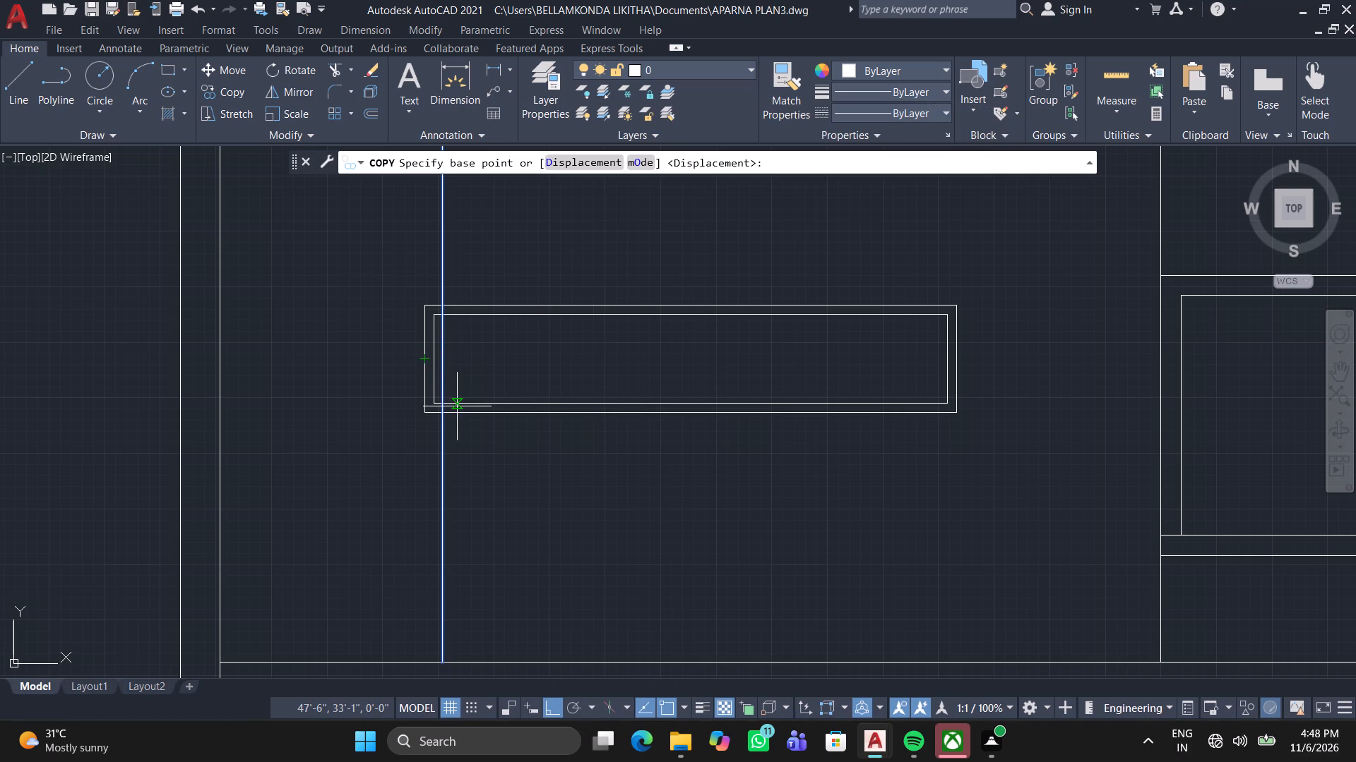
scroll(456, 409, up, 3)
click(398, 387)
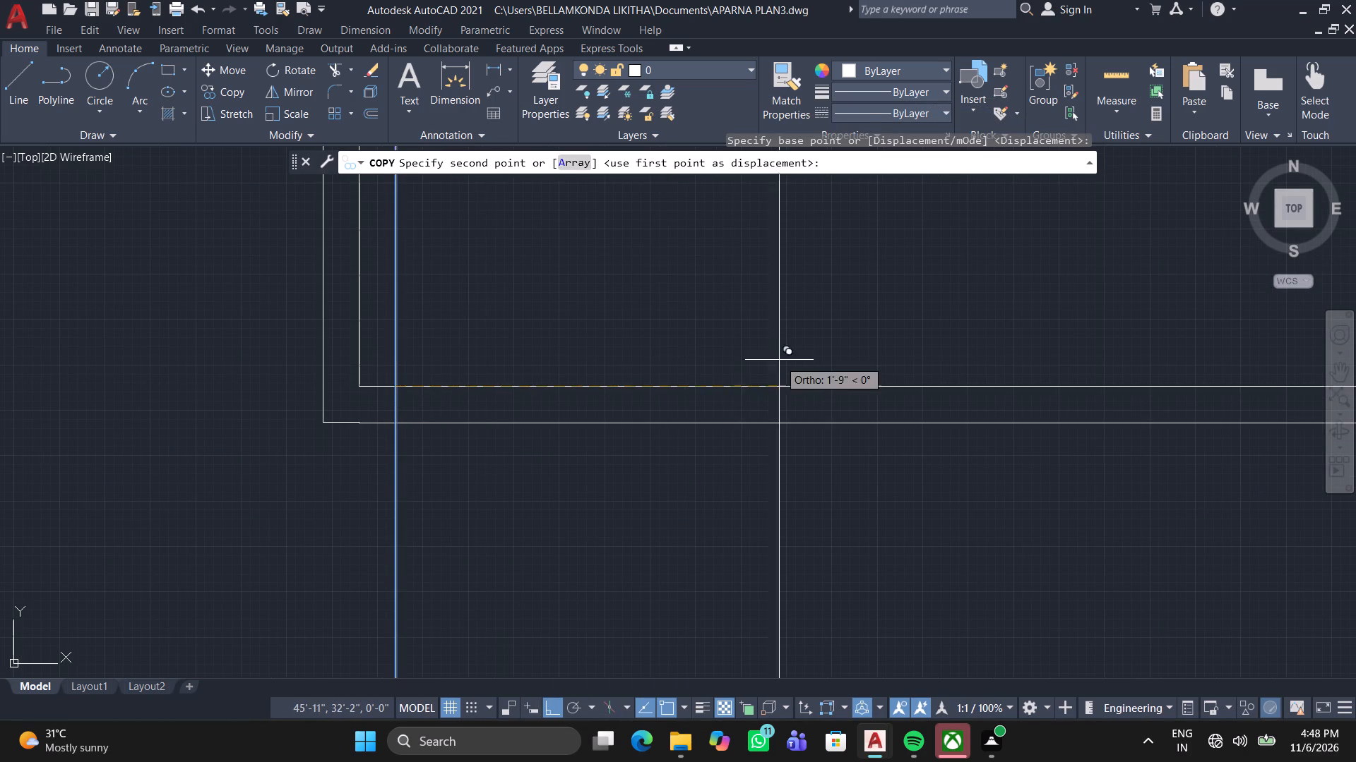
middle_drag(784, 367, 332, 419)
scroll(273, 422, down, 2)
scroll(936, 441, up, 4)
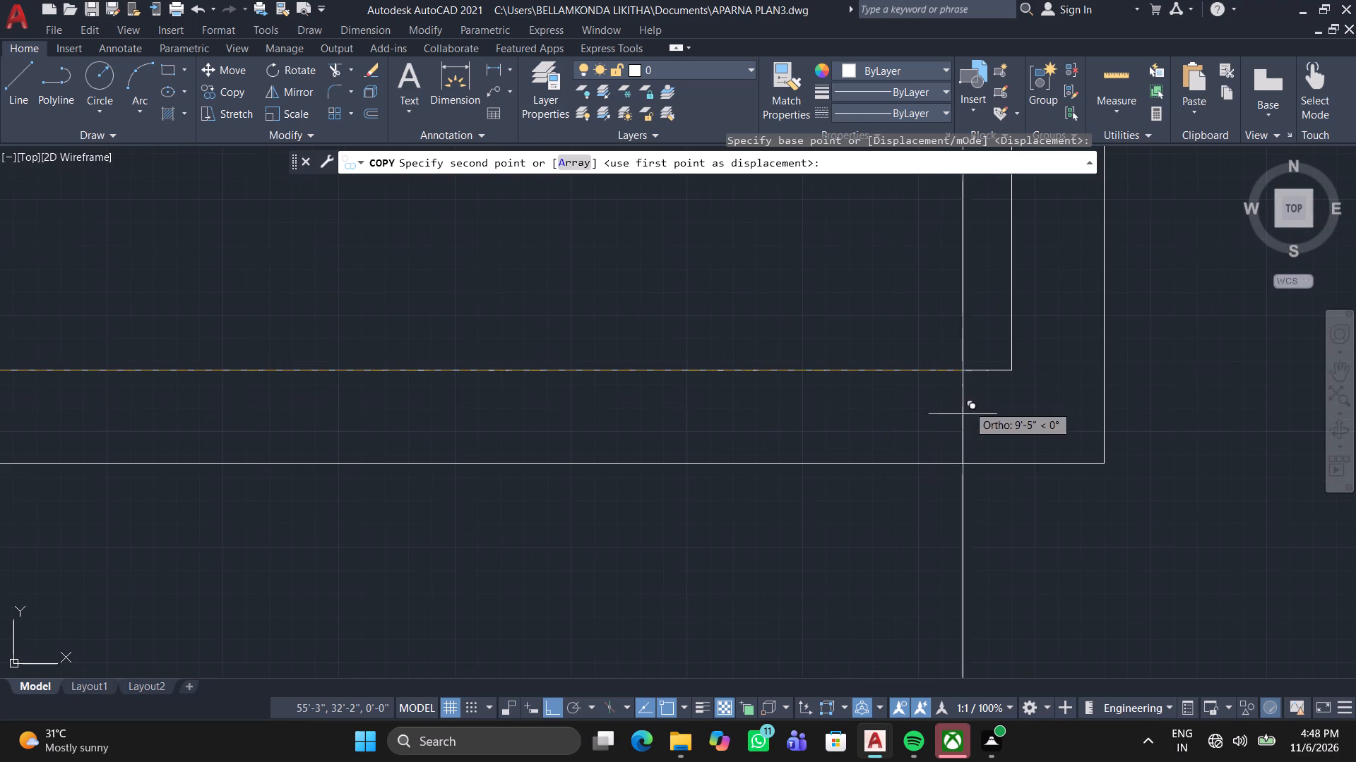
click(971, 370)
scroll(770, 399, down, 3)
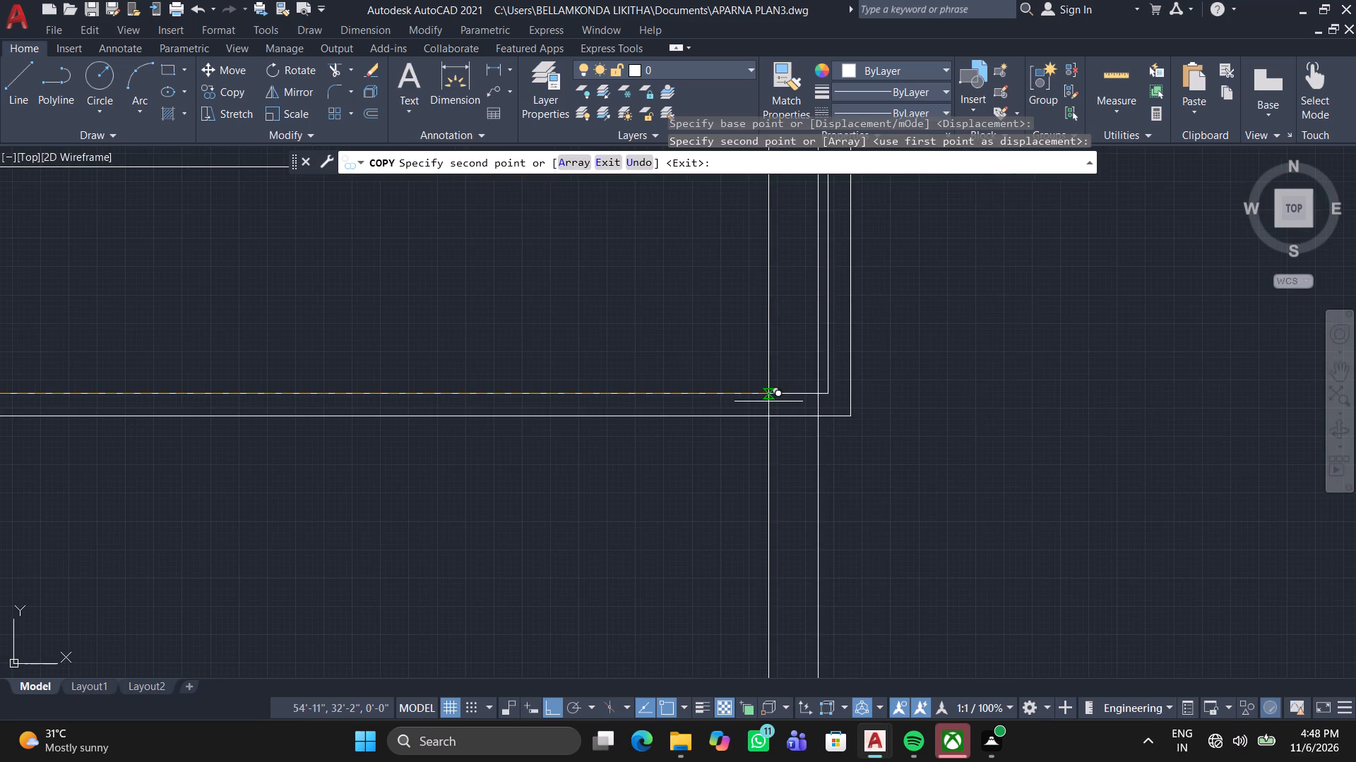
scroll(768, 401, down, 1)
key(Escape)
scroll(672, 489, down, 3)
middle_drag(675, 508, 828, 495)
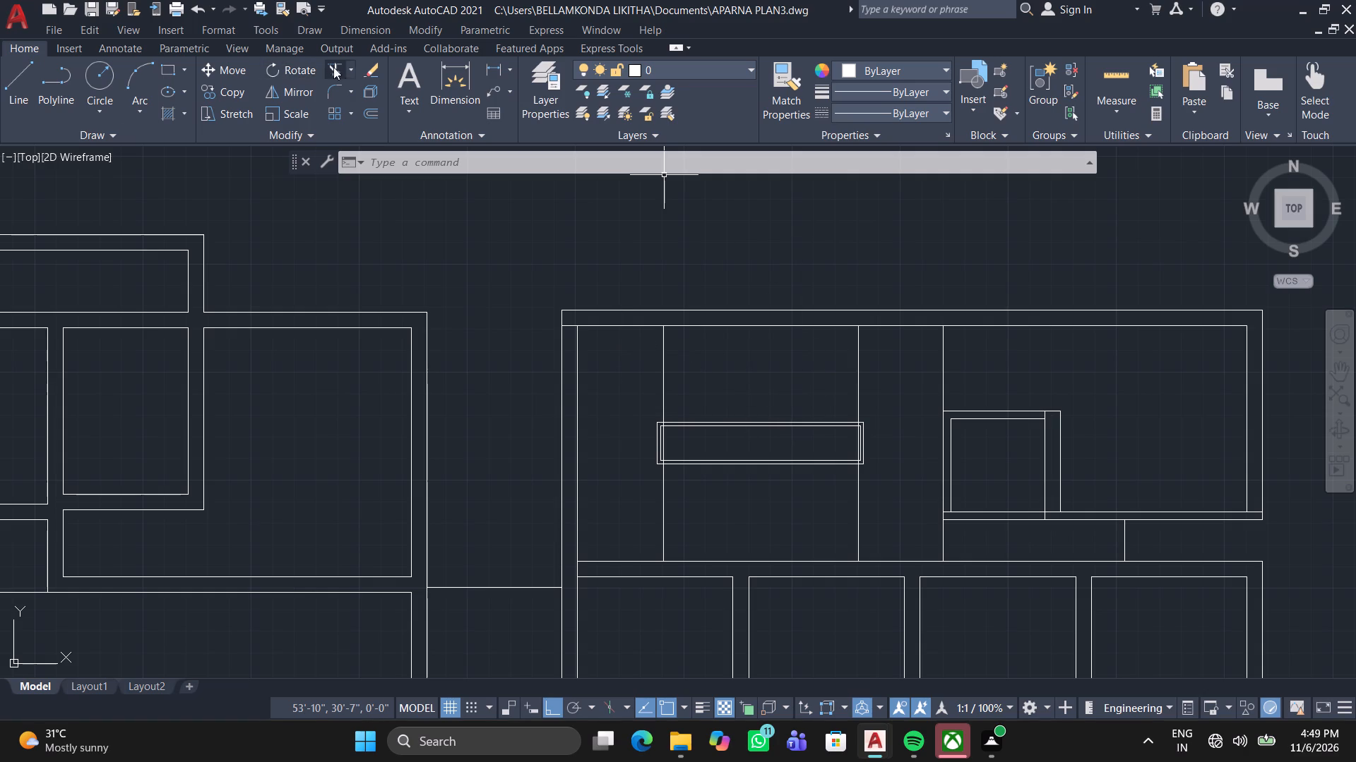
Offset the copied vertical line near the rectangle's right end by 9" to the left.
click(369, 118)
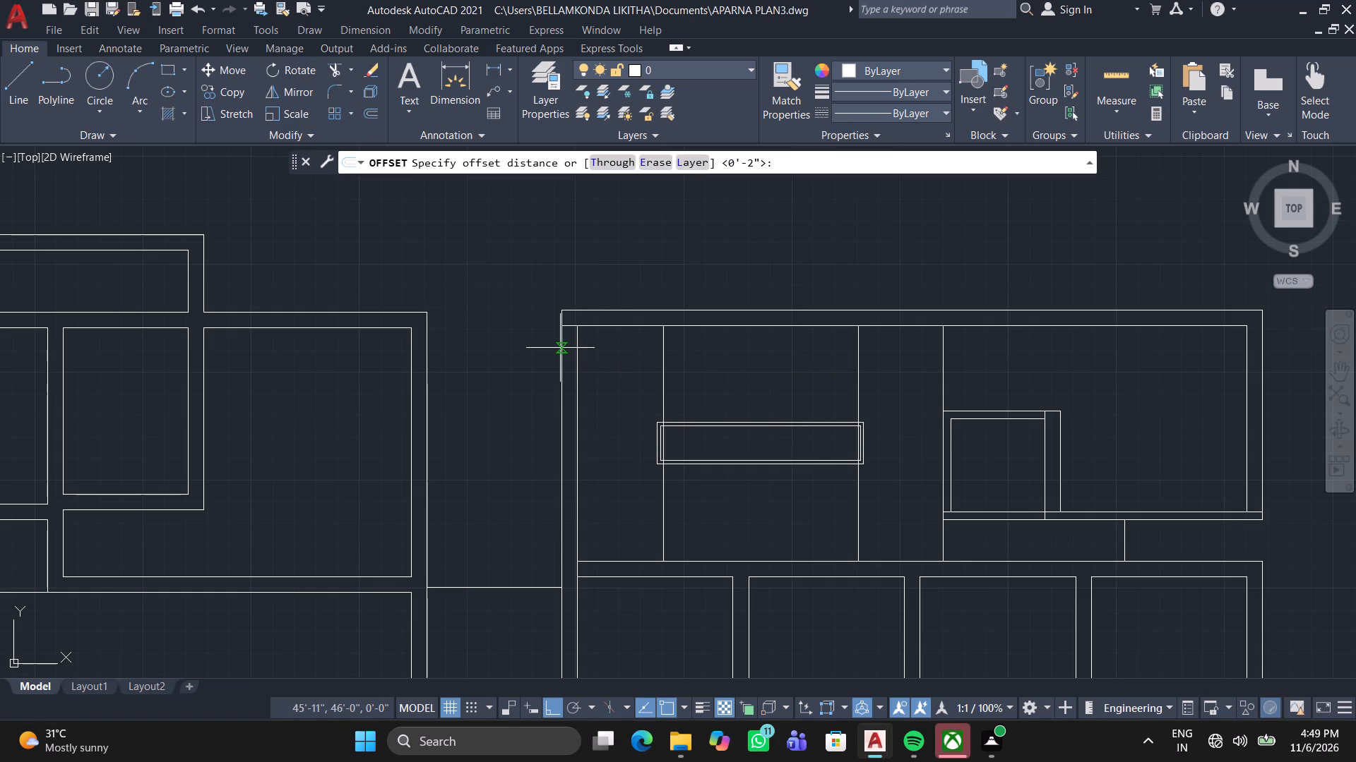
key(9)
key(Return)
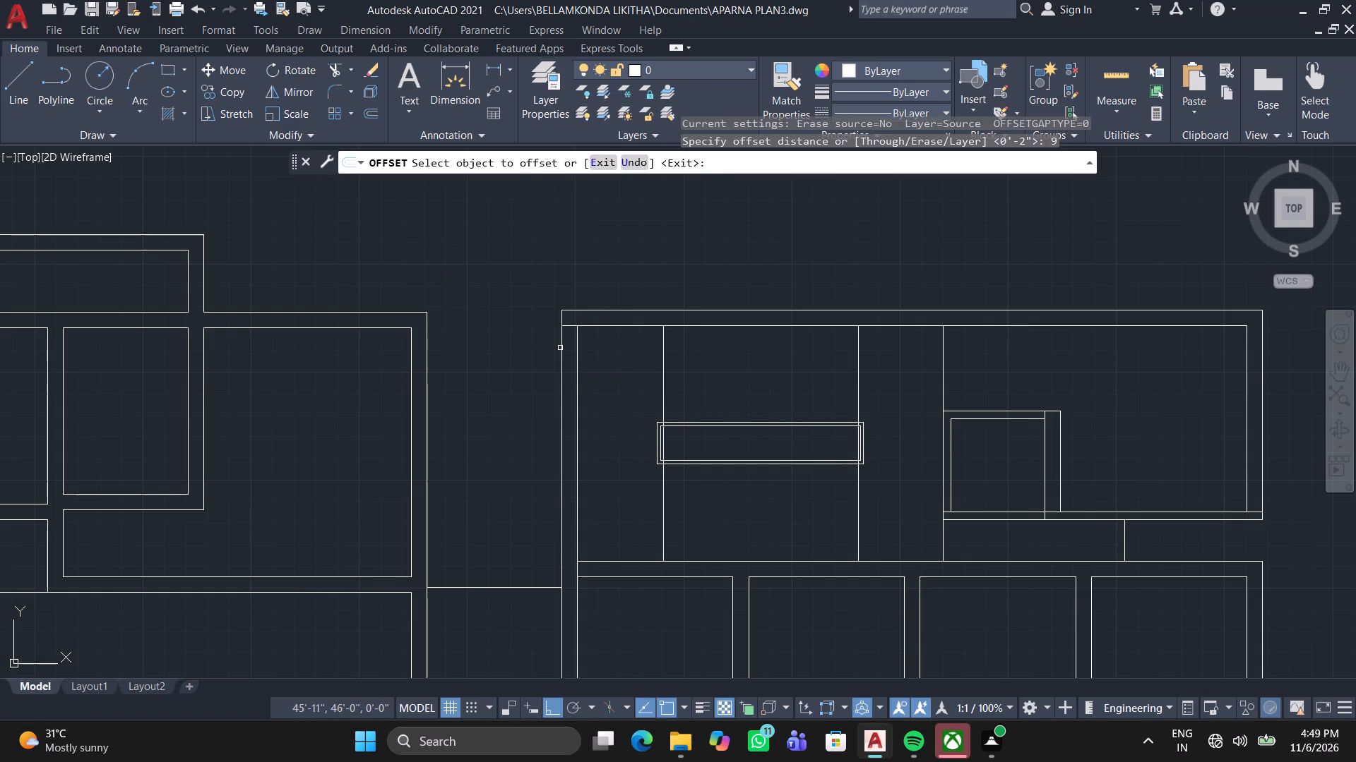
click(857, 392)
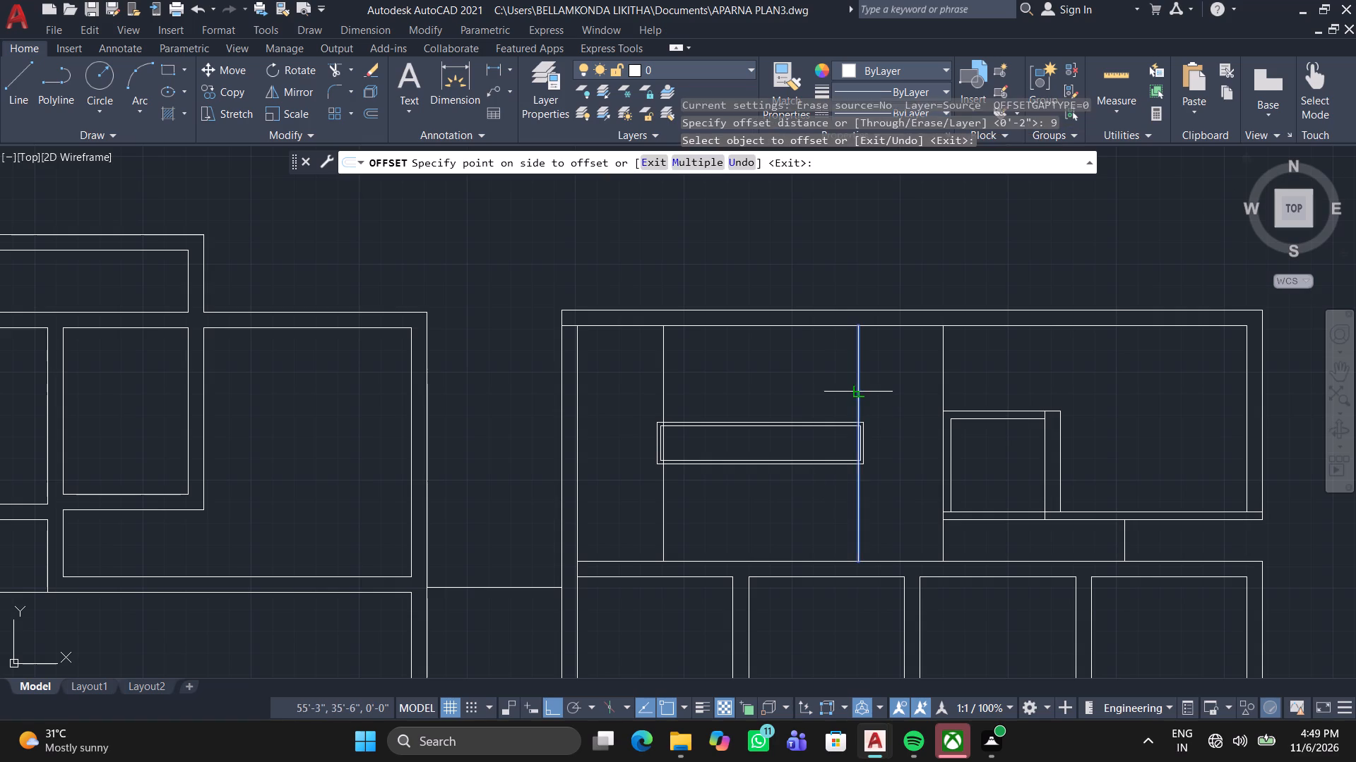
click(765, 390)
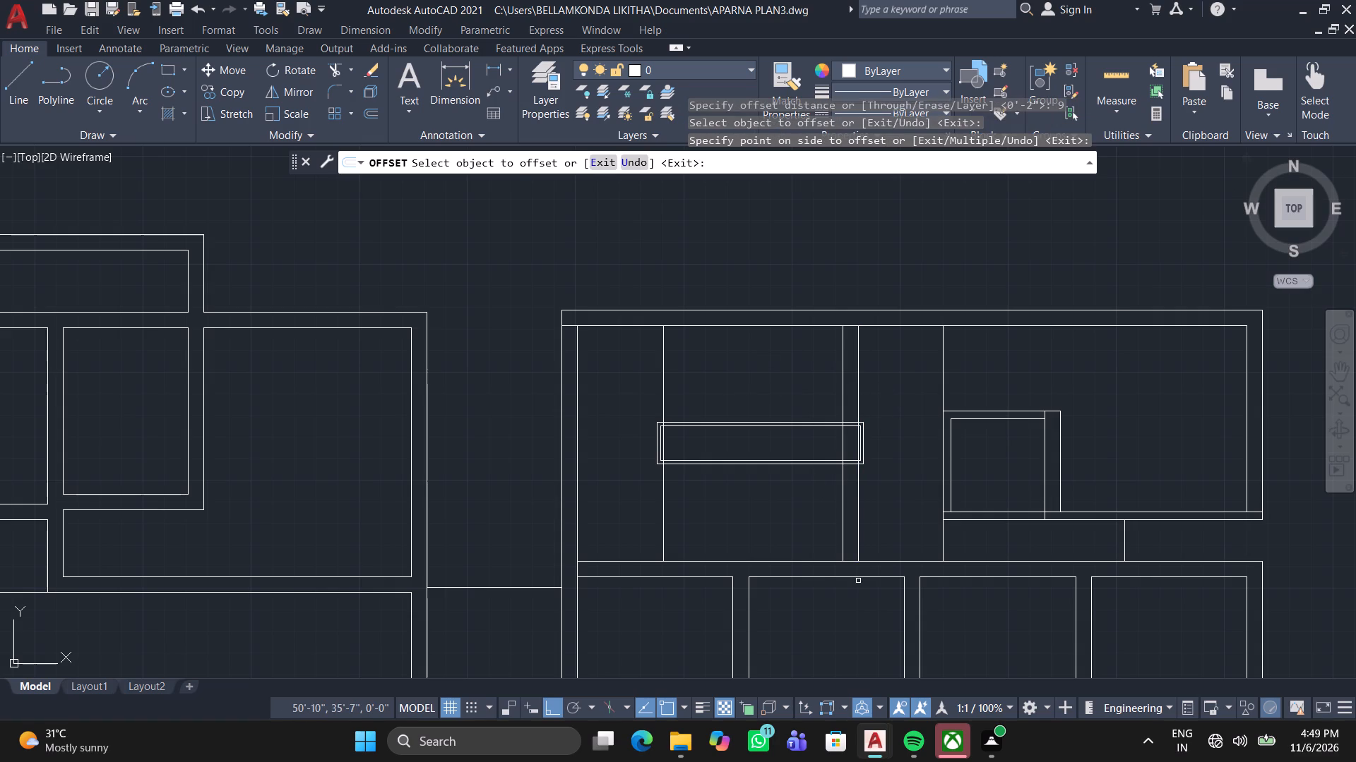
middle_drag(860, 584, 915, 541)
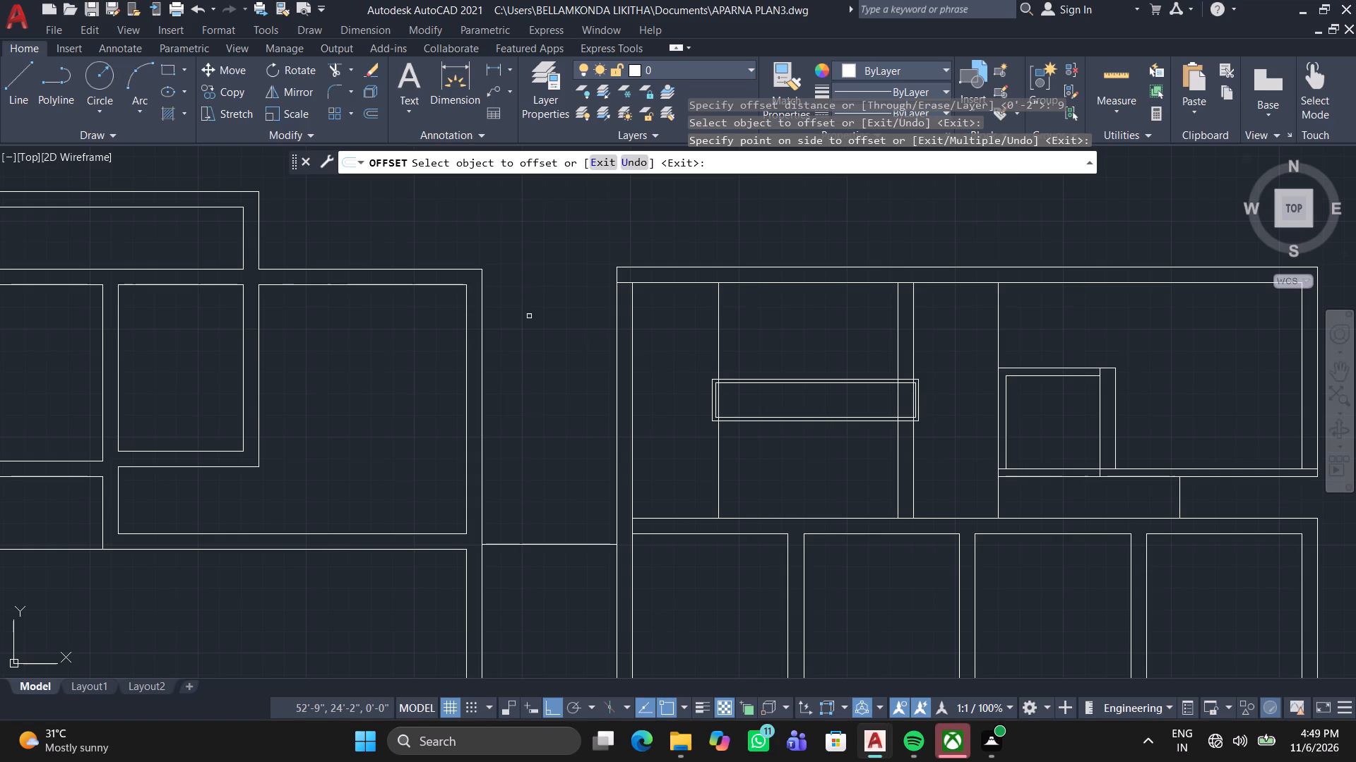
scroll(845, 425, up, 2)
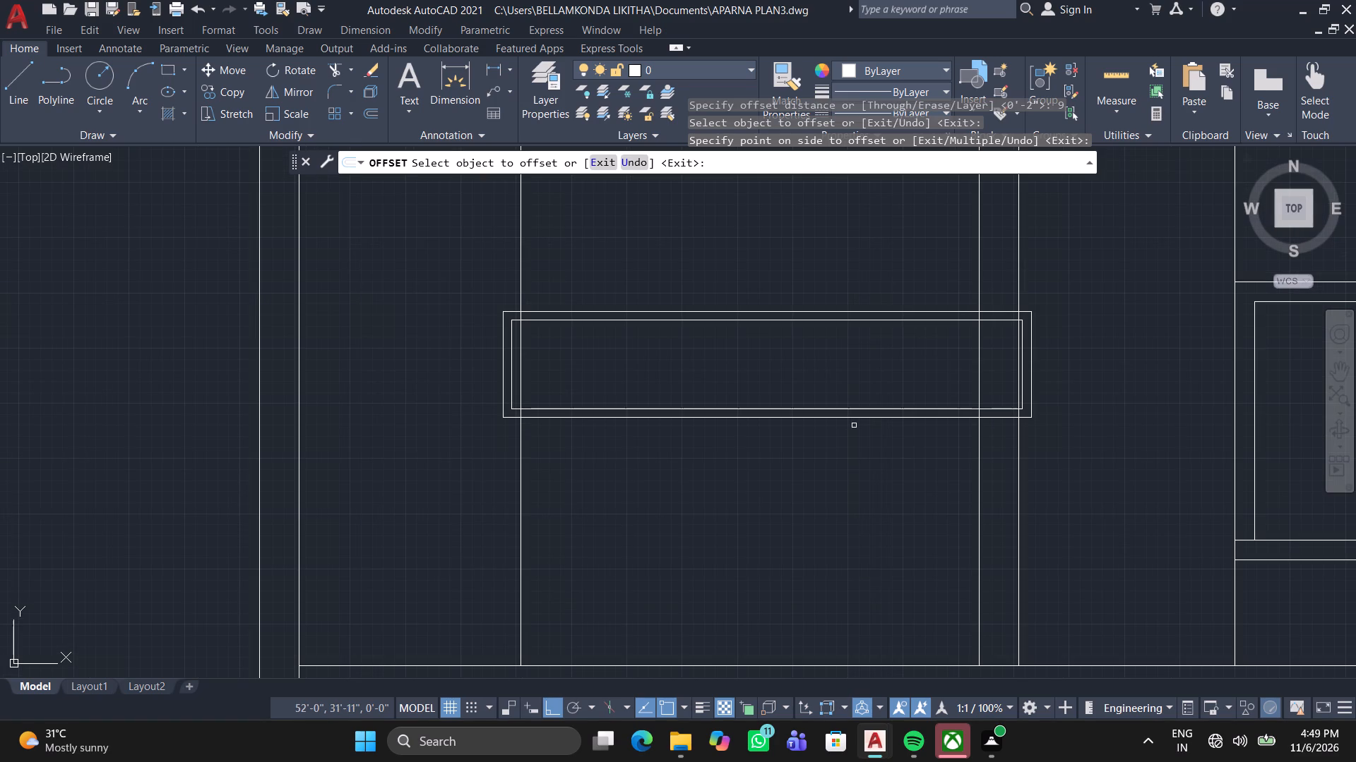
Draw a horizontal line inside the inner rectangle, just above its bottom edge, connecting the left and far-right full-height vertical lines.
click(22, 97)
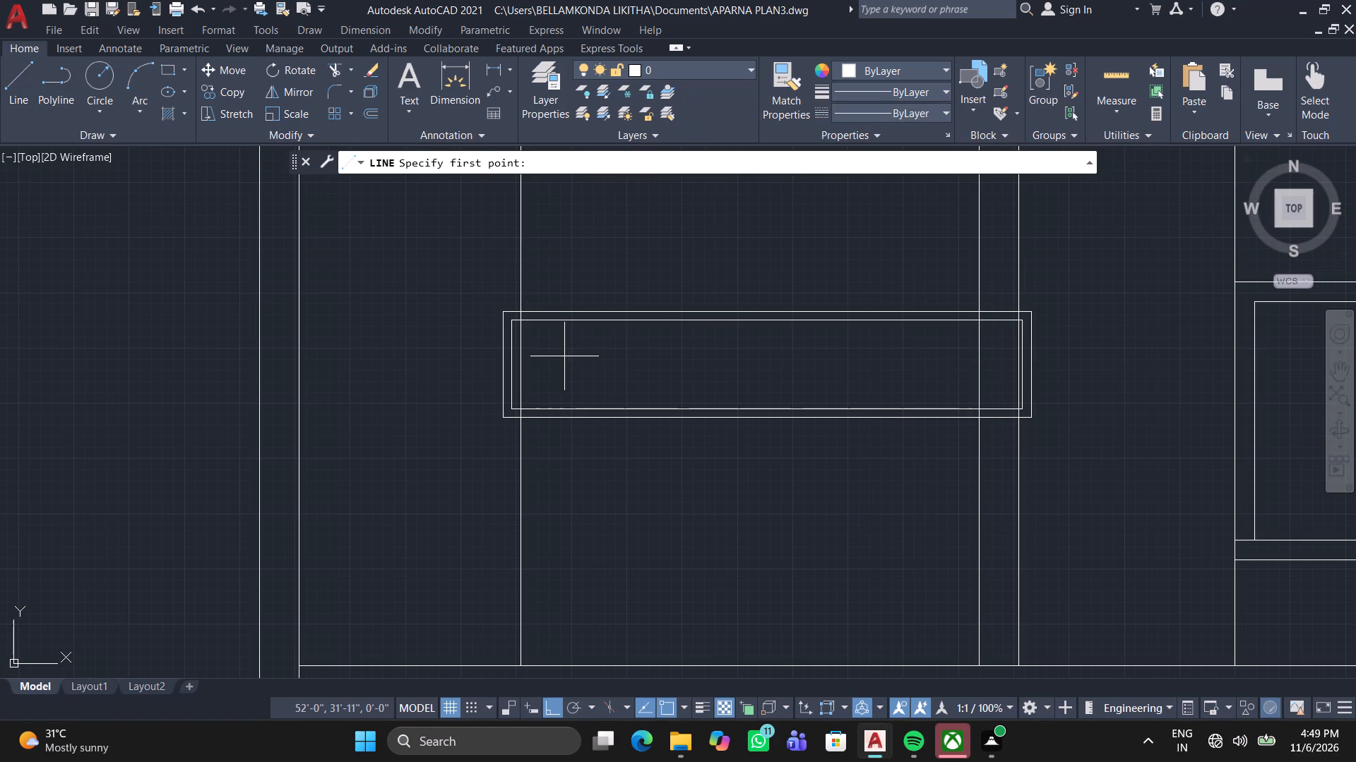
scroll(515, 380, up, 2)
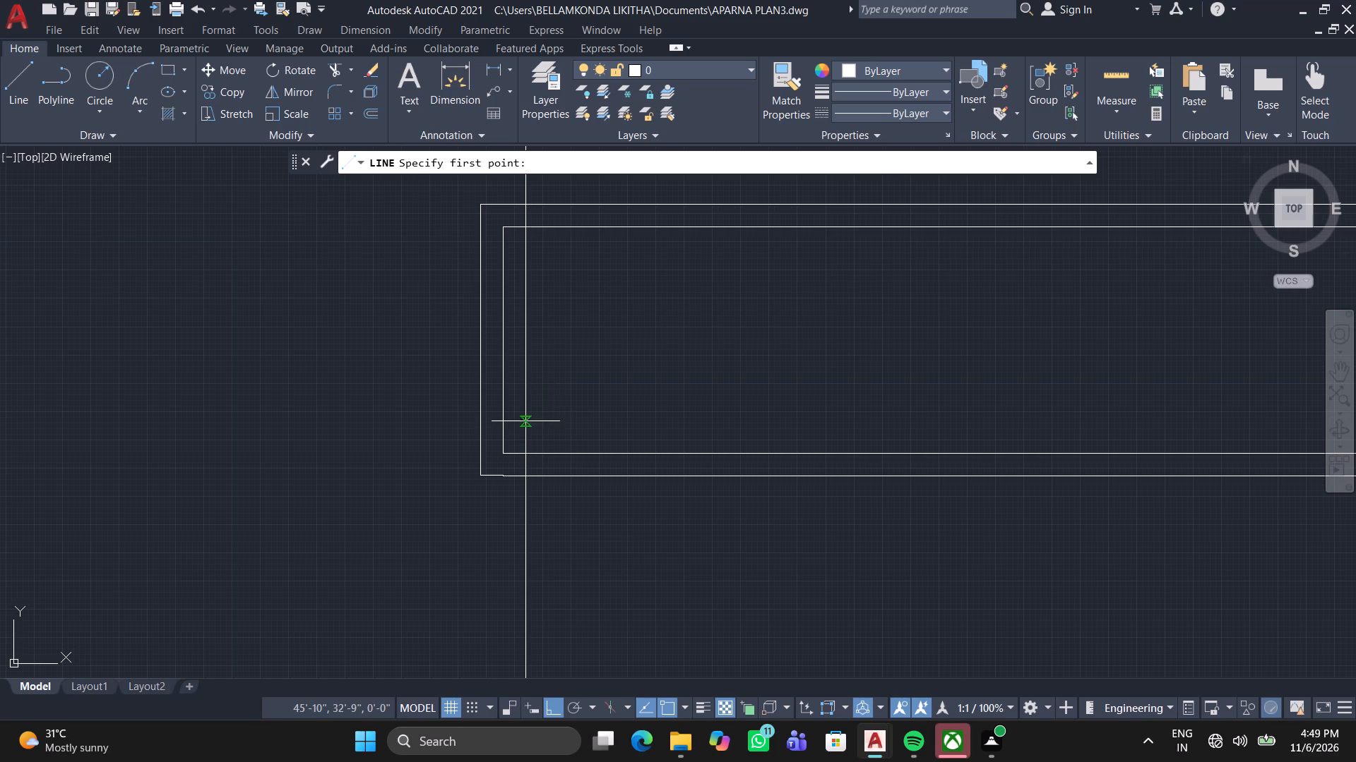
click(525, 418)
middle_drag(872, 430, 361, 421)
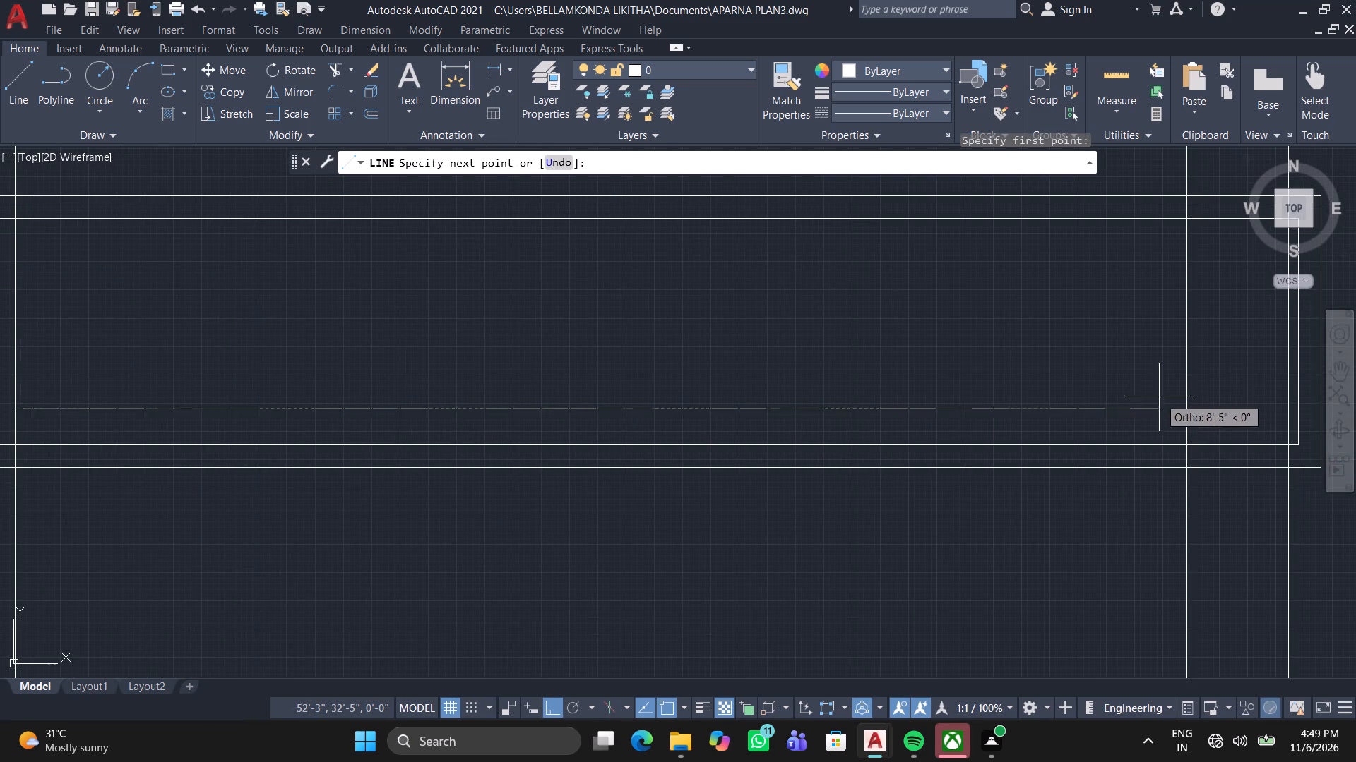
click(1291, 413)
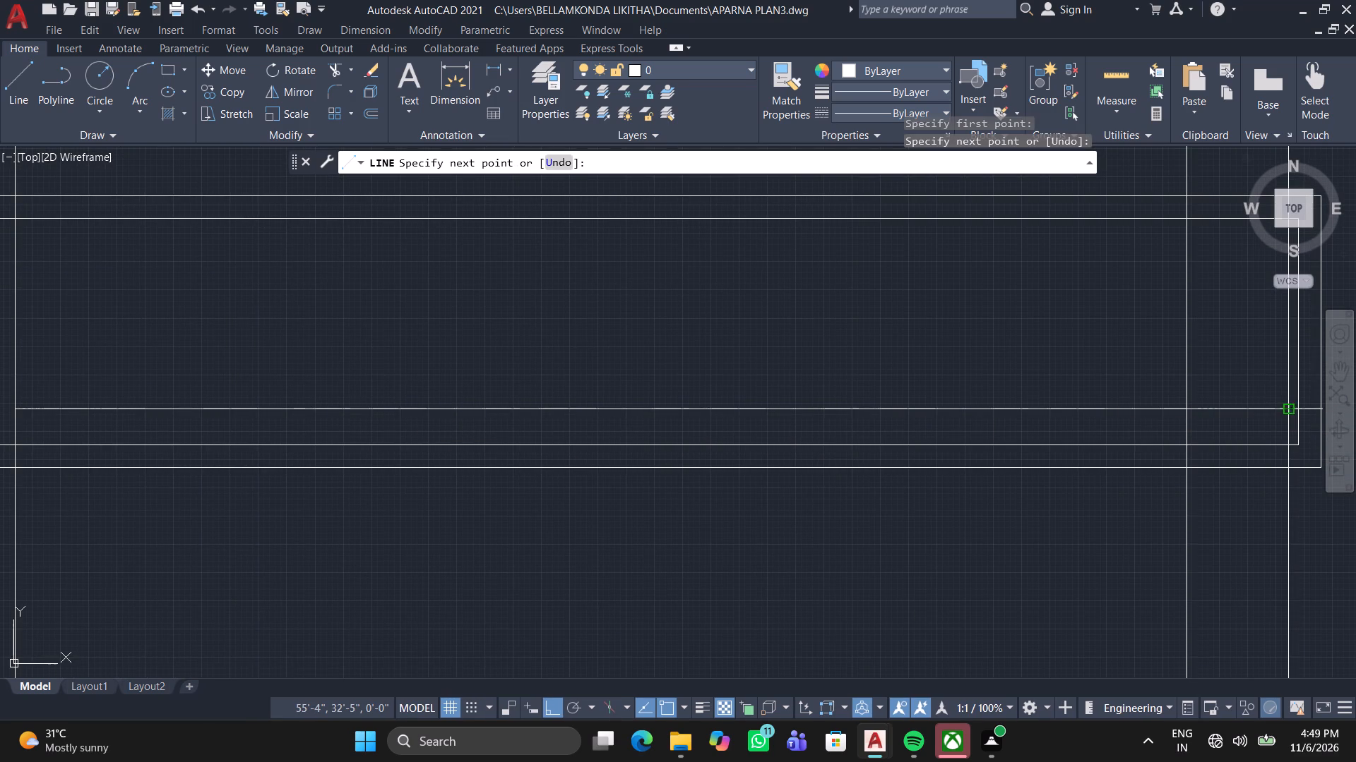
scroll(1021, 413, down, 3)
middle_drag(1023, 421, 1035, 427)
key(Escape)
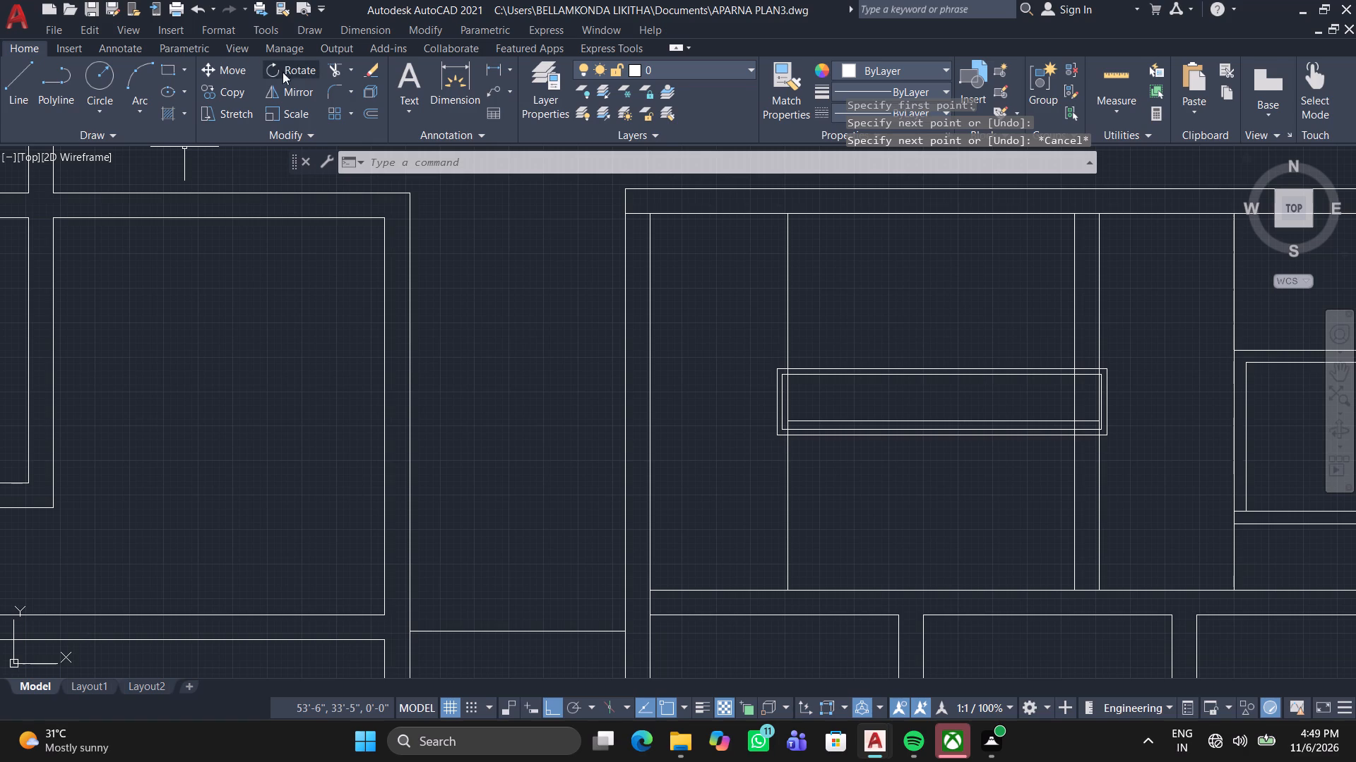
Offset the new horizontal line by 9" upward inside the inner rectangle.
click(379, 112)
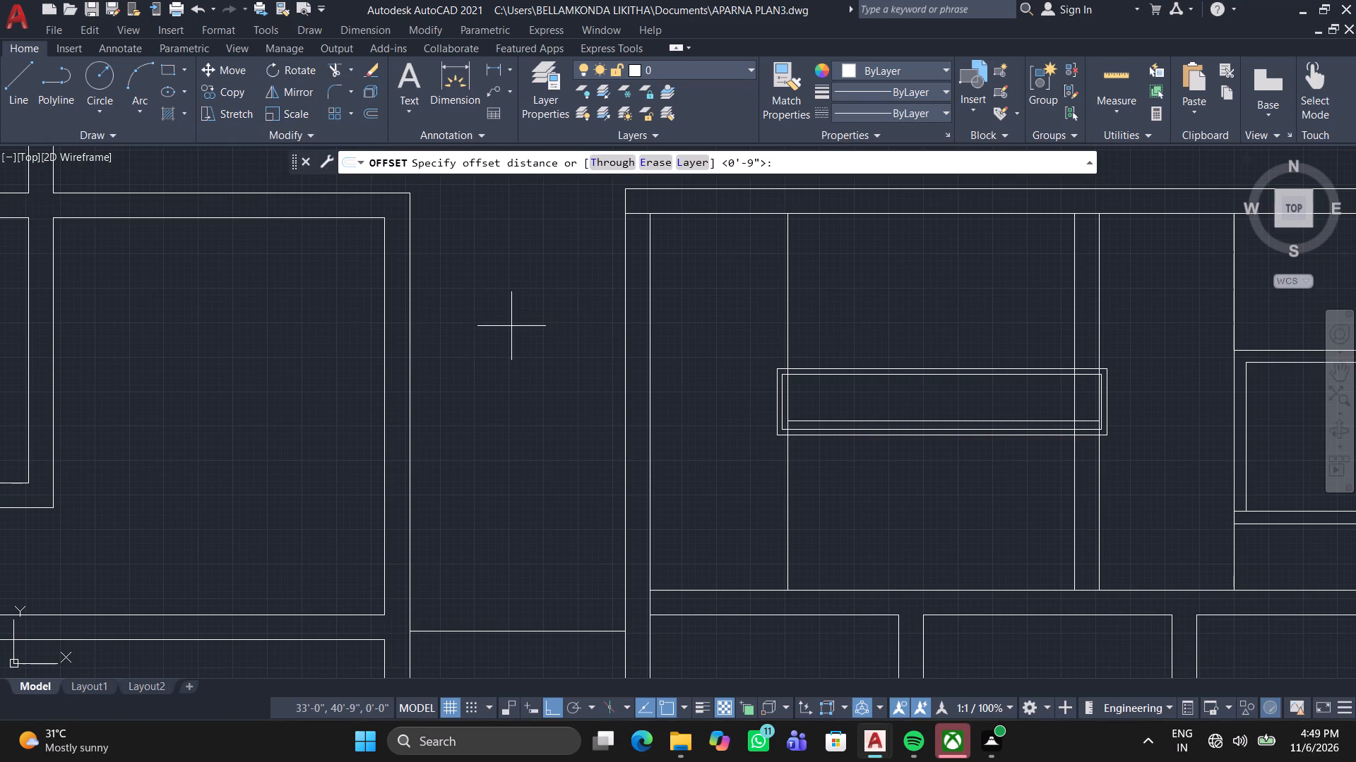
key(space)
scroll(862, 418, up, 2)
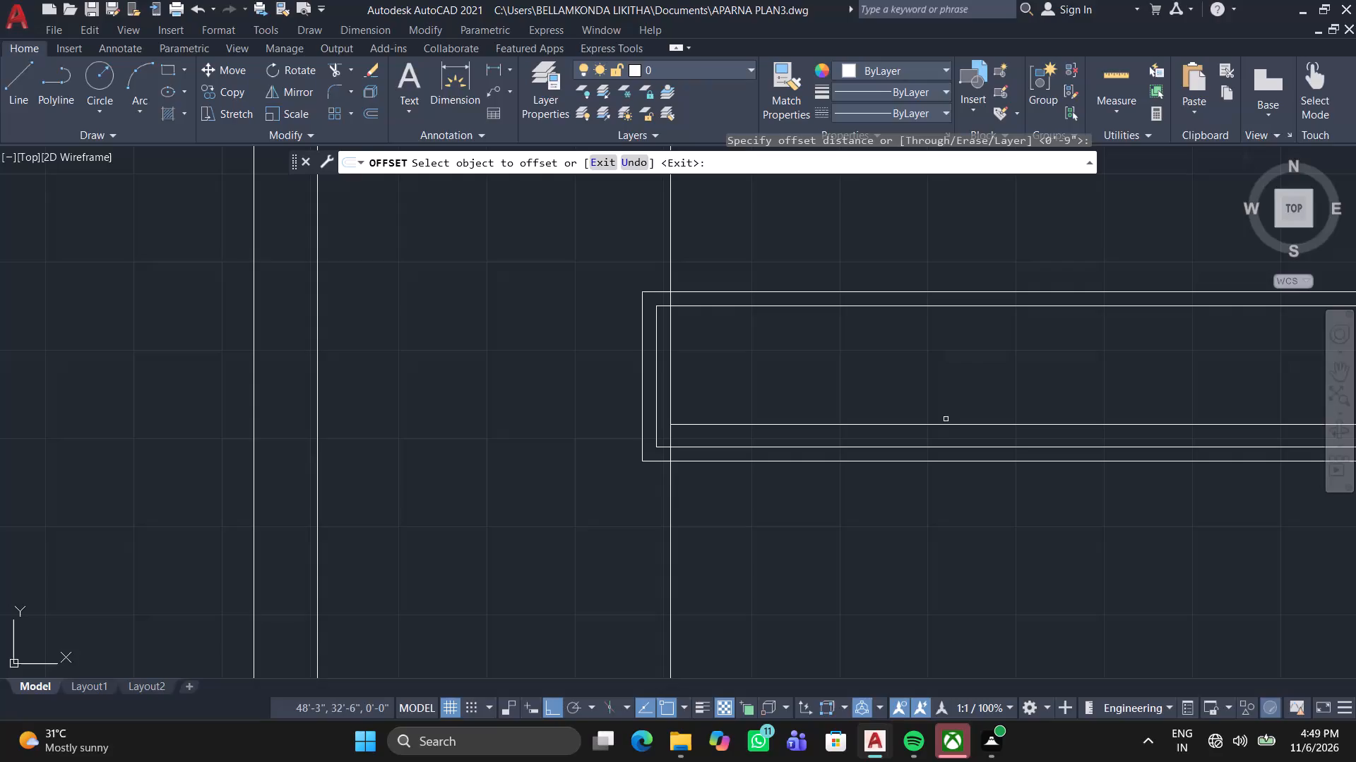
click(946, 428)
click(893, 341)
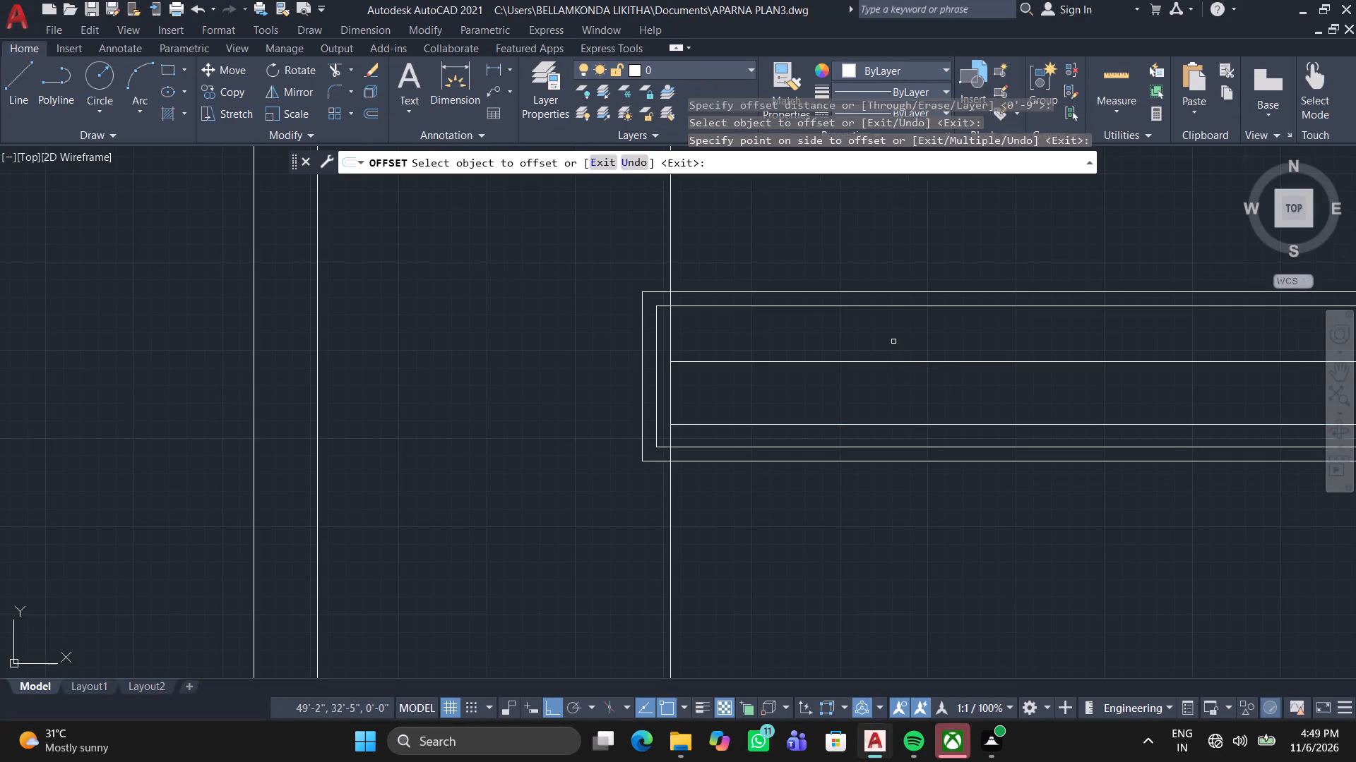
Trim away the portion of the 9" offset vertical line below the lower horizontal line, across and below the rectangle's bottom edges.
scroll(926, 337, down, 2)
middle_drag(929, 352, 596, 423)
scroll(801, 426, up, 2)
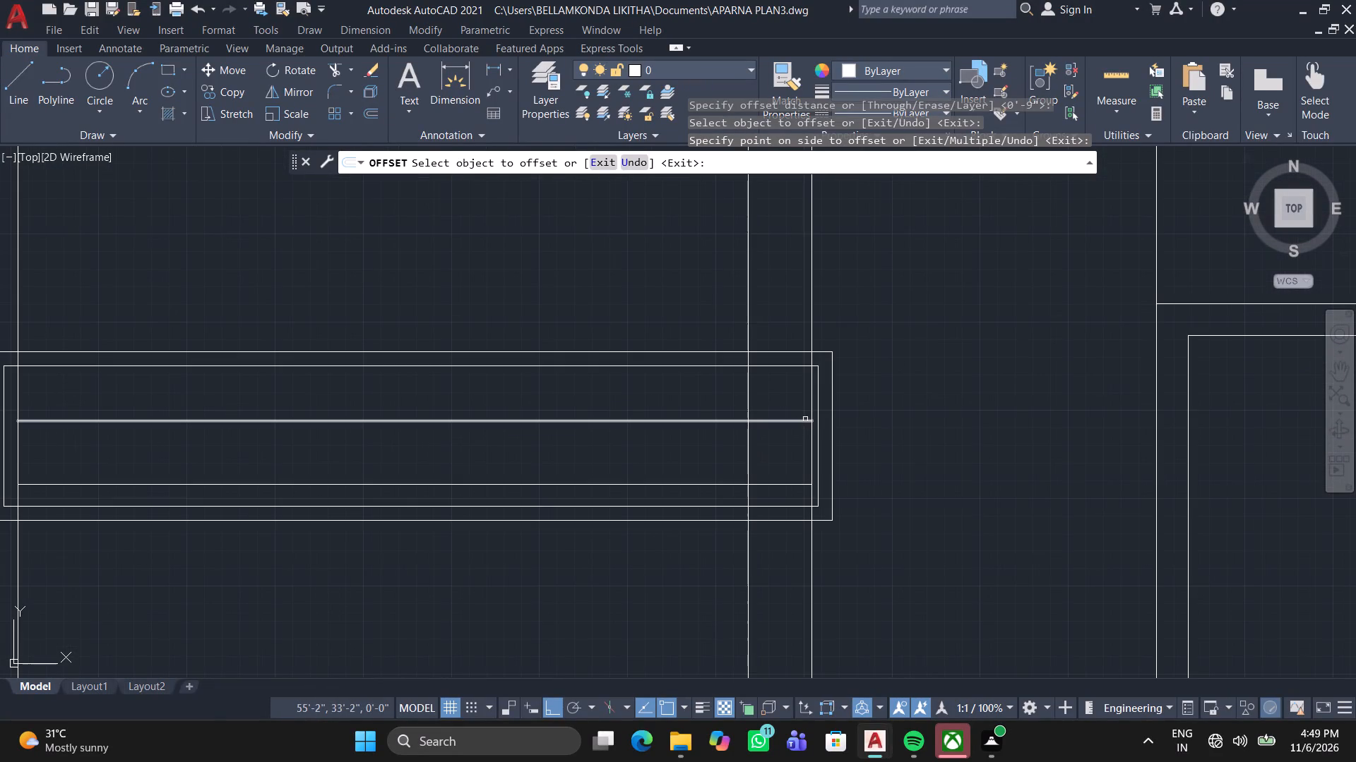
click(333, 73)
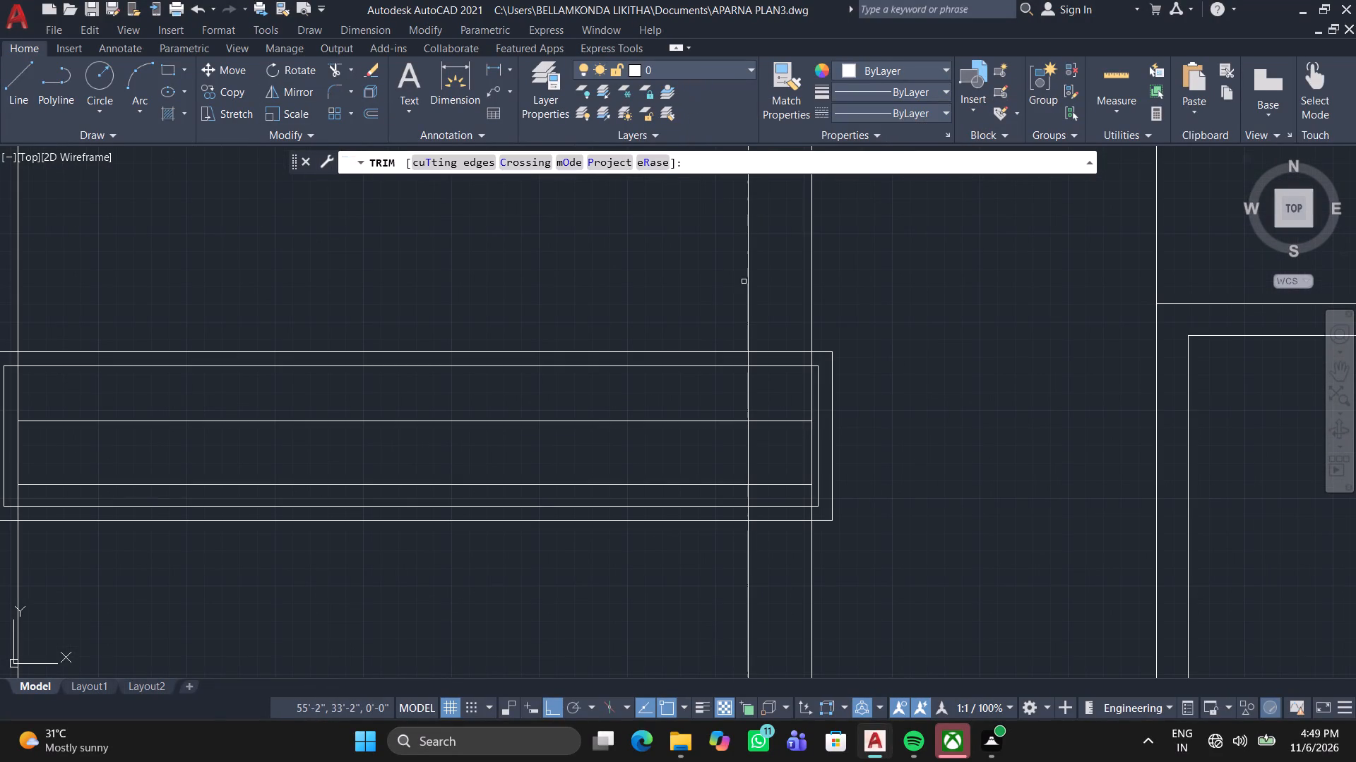
scroll(763, 443, up, 1)
scroll(766, 446, down, 1)
middle_drag(759, 443, 748, 404)
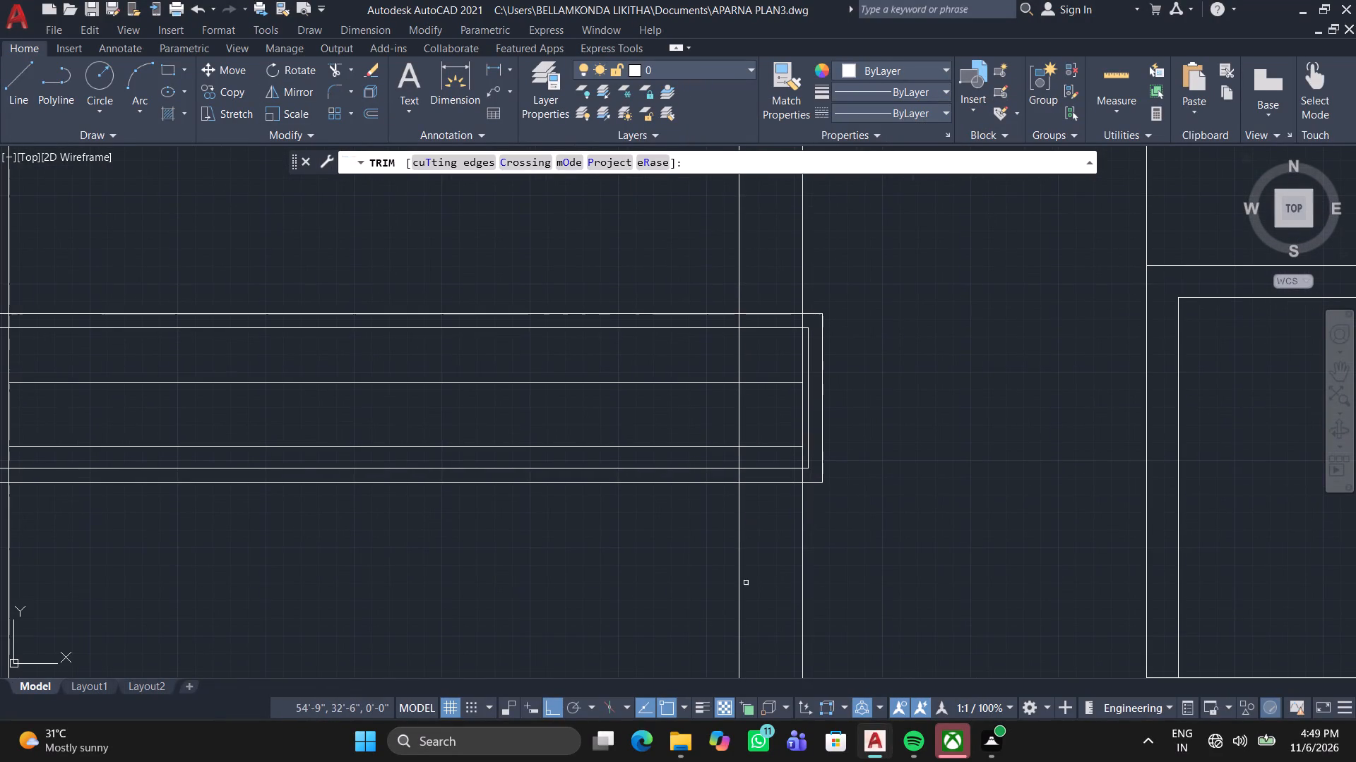
click(708, 562)
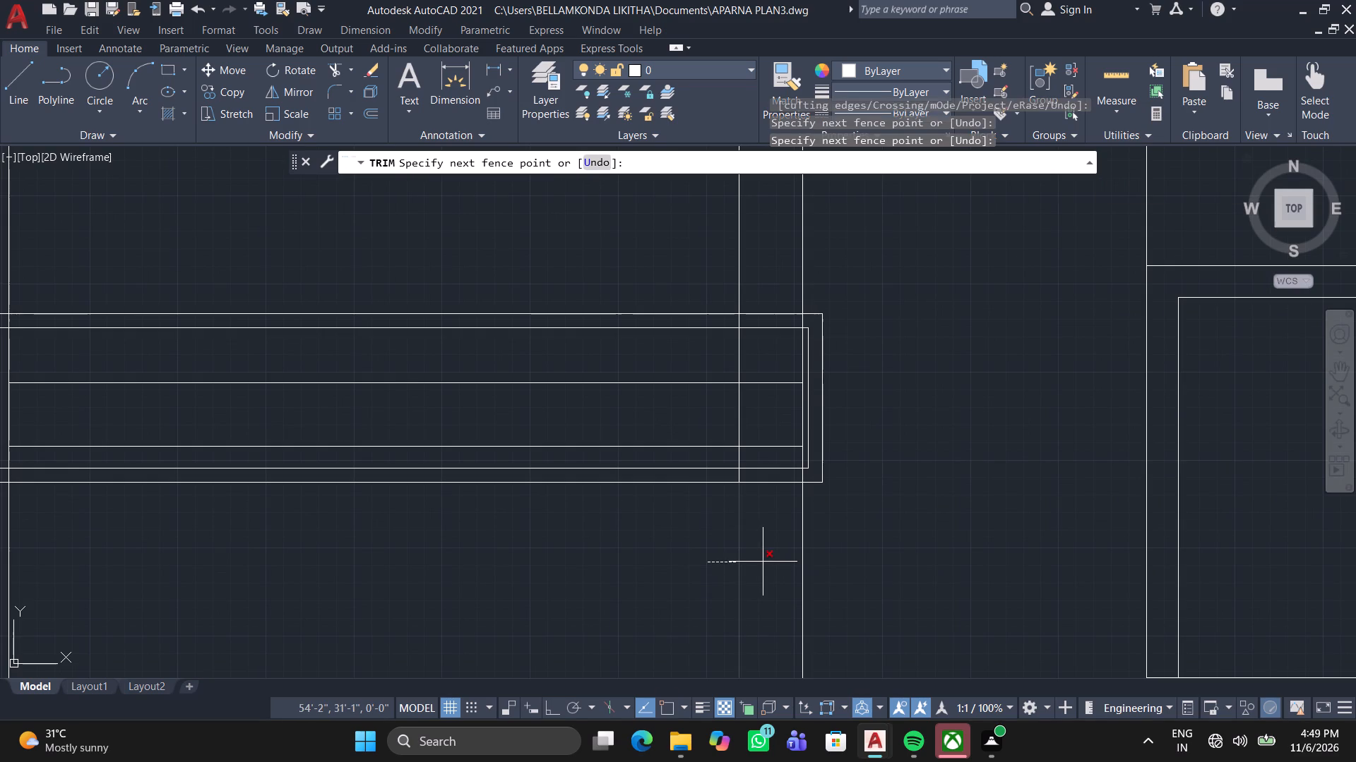
click(768, 561)
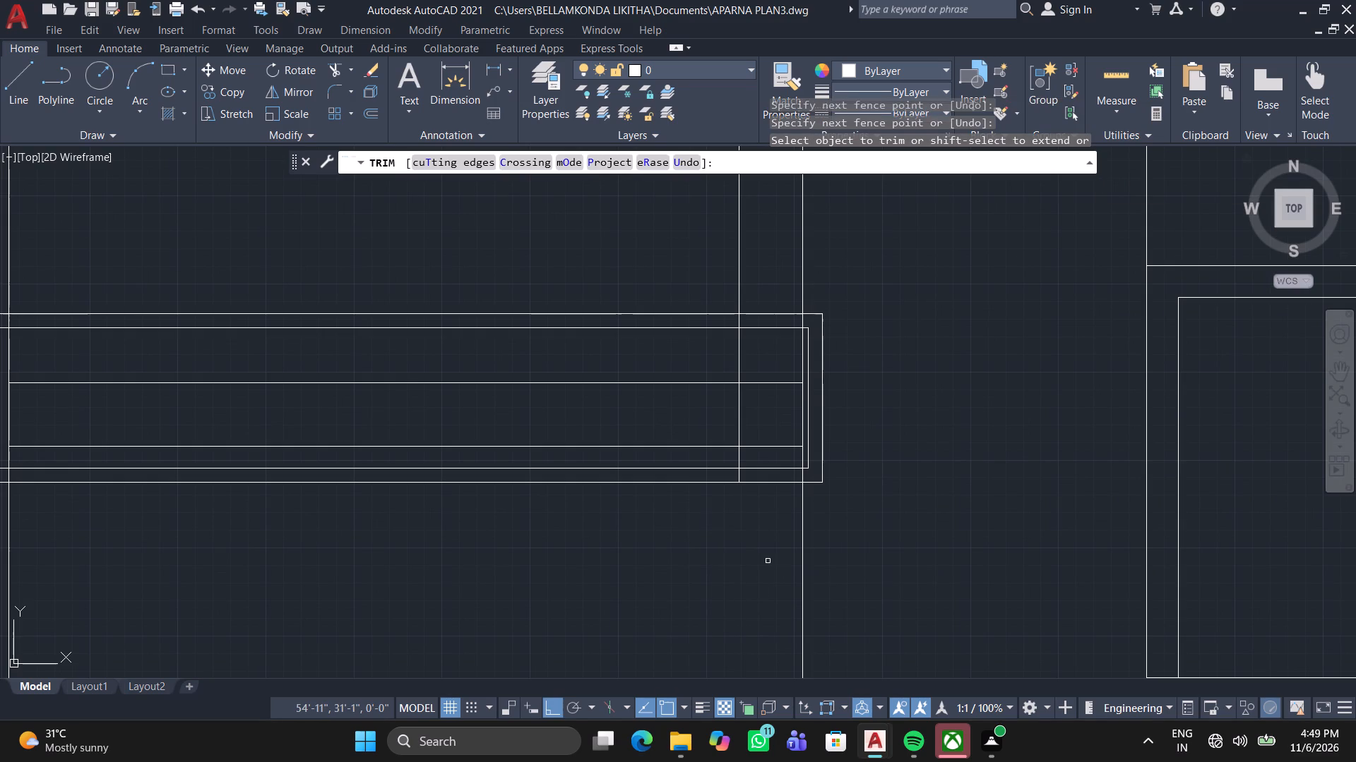
scroll(754, 493, up, 3)
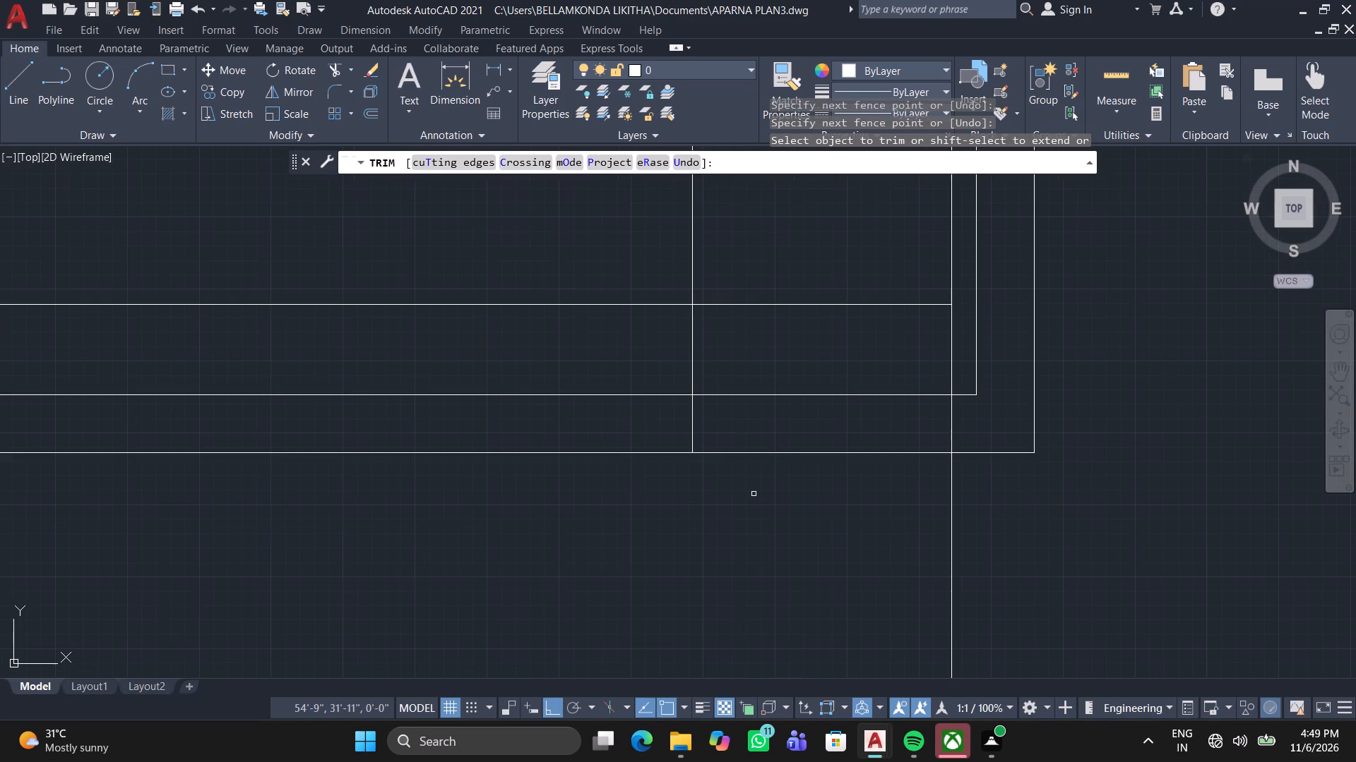
click(714, 419)
click(671, 433)
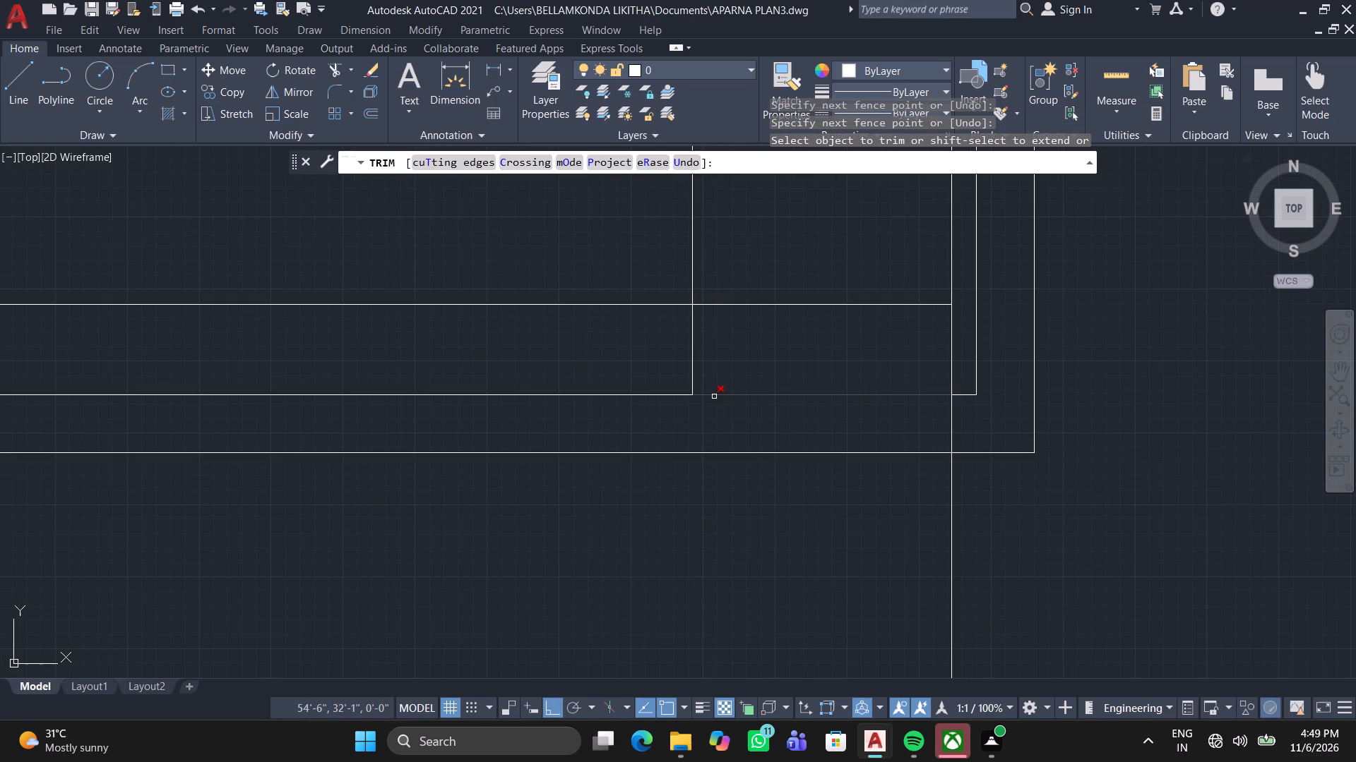
click(687, 349)
click(757, 346)
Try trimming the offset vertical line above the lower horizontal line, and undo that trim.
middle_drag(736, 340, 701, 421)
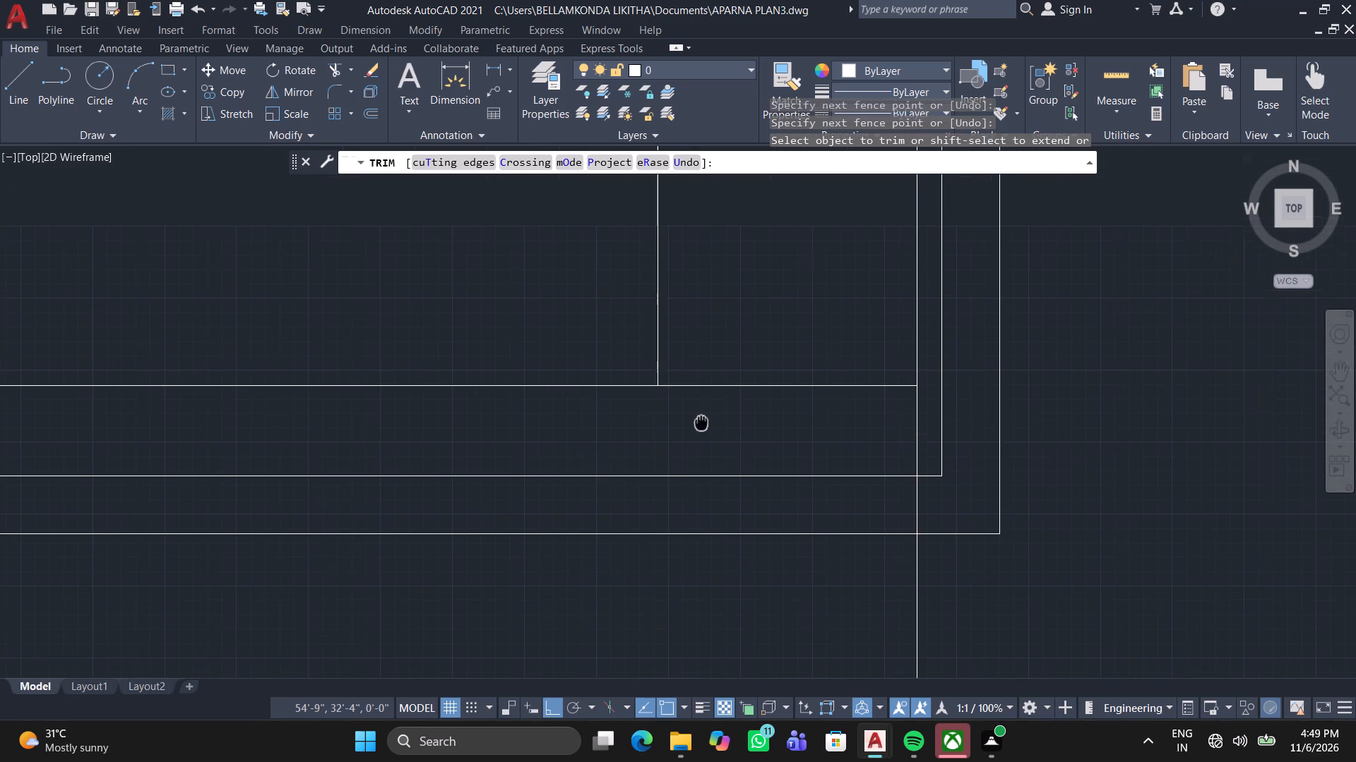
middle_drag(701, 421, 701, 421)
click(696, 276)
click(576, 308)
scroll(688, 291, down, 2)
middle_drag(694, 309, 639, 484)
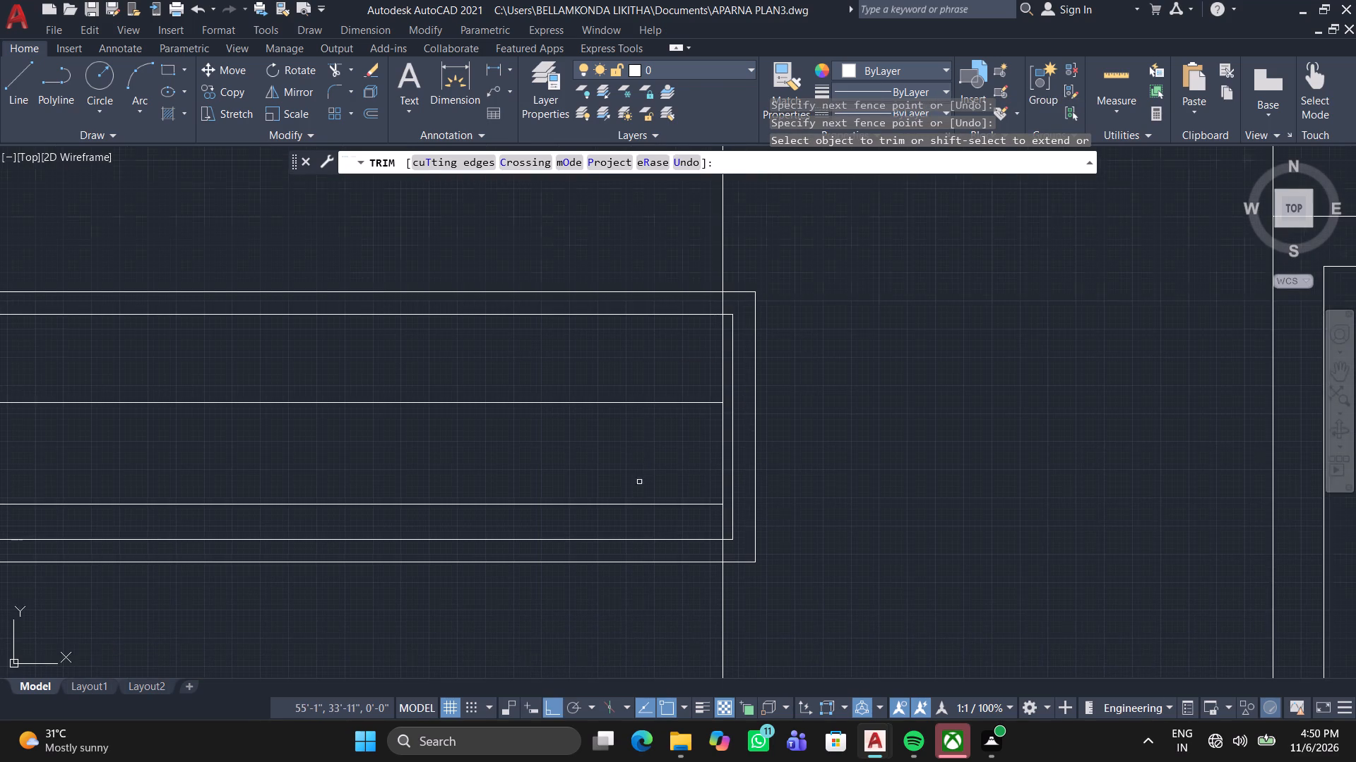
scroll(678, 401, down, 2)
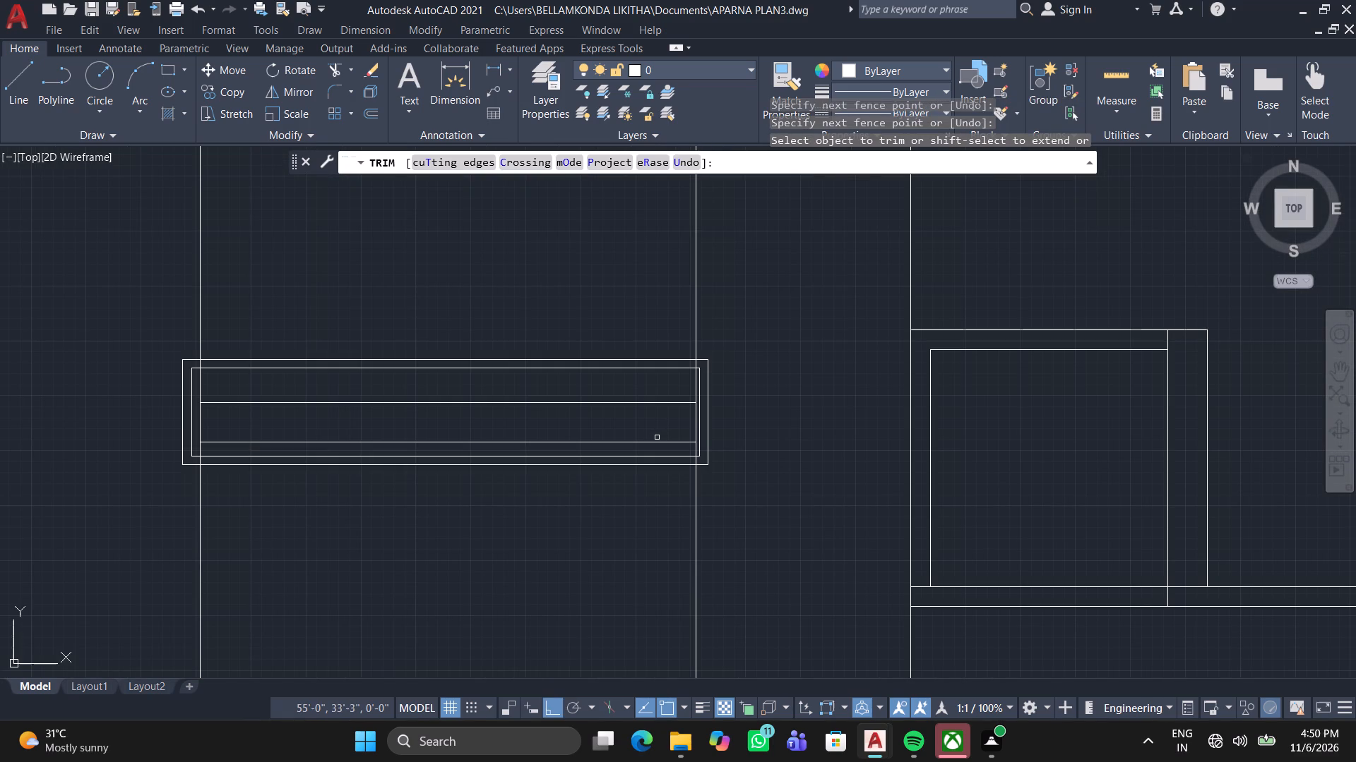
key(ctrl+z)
Trim the offset vertical line and the upper horizontal line beyond their intersection so they form a corner.
scroll(689, 427, down, 3)
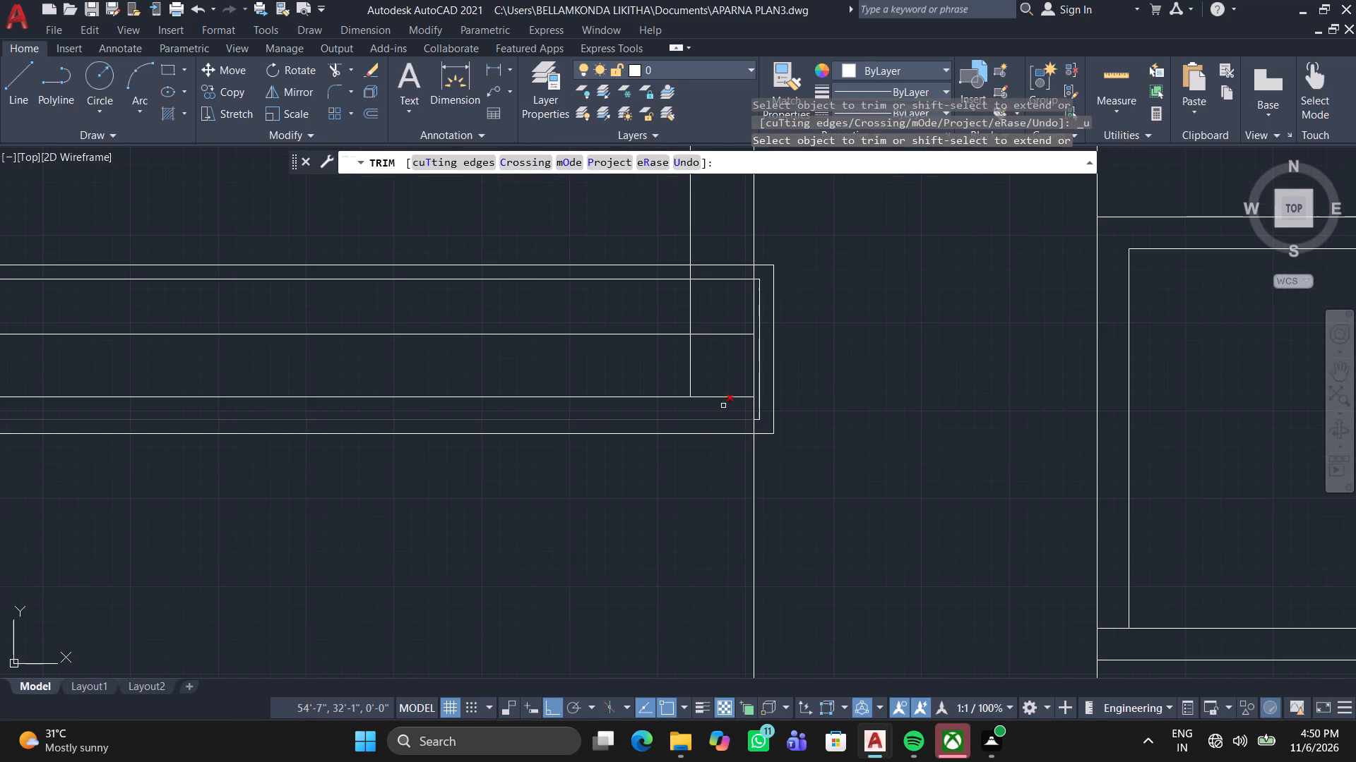
scroll(717, 321, up, 3)
click(724, 355)
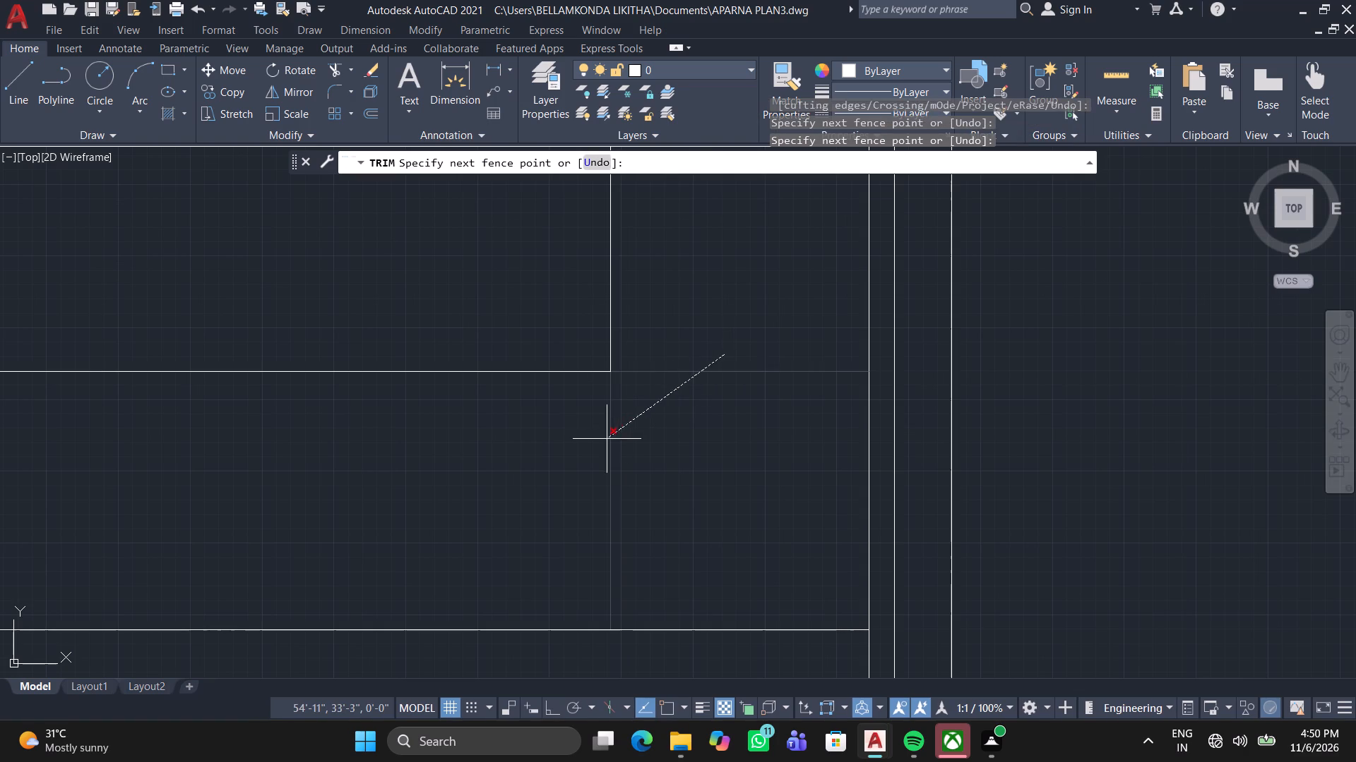
click(597, 444)
scroll(602, 444, down, 3)
middle_drag(605, 464, 605, 490)
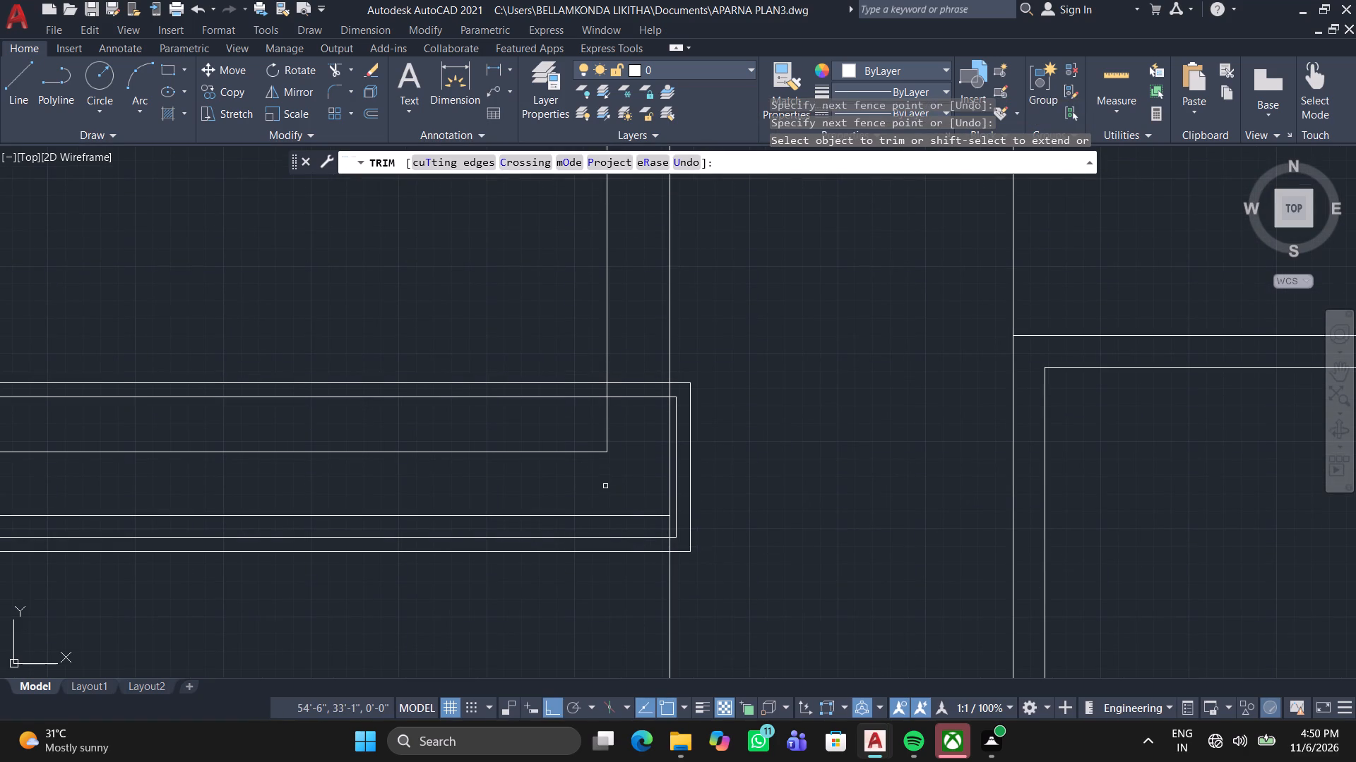
Trim the inner and outer rectangles' top edges between the two vertical lines near the right end.
scroll(627, 448, up, 2)
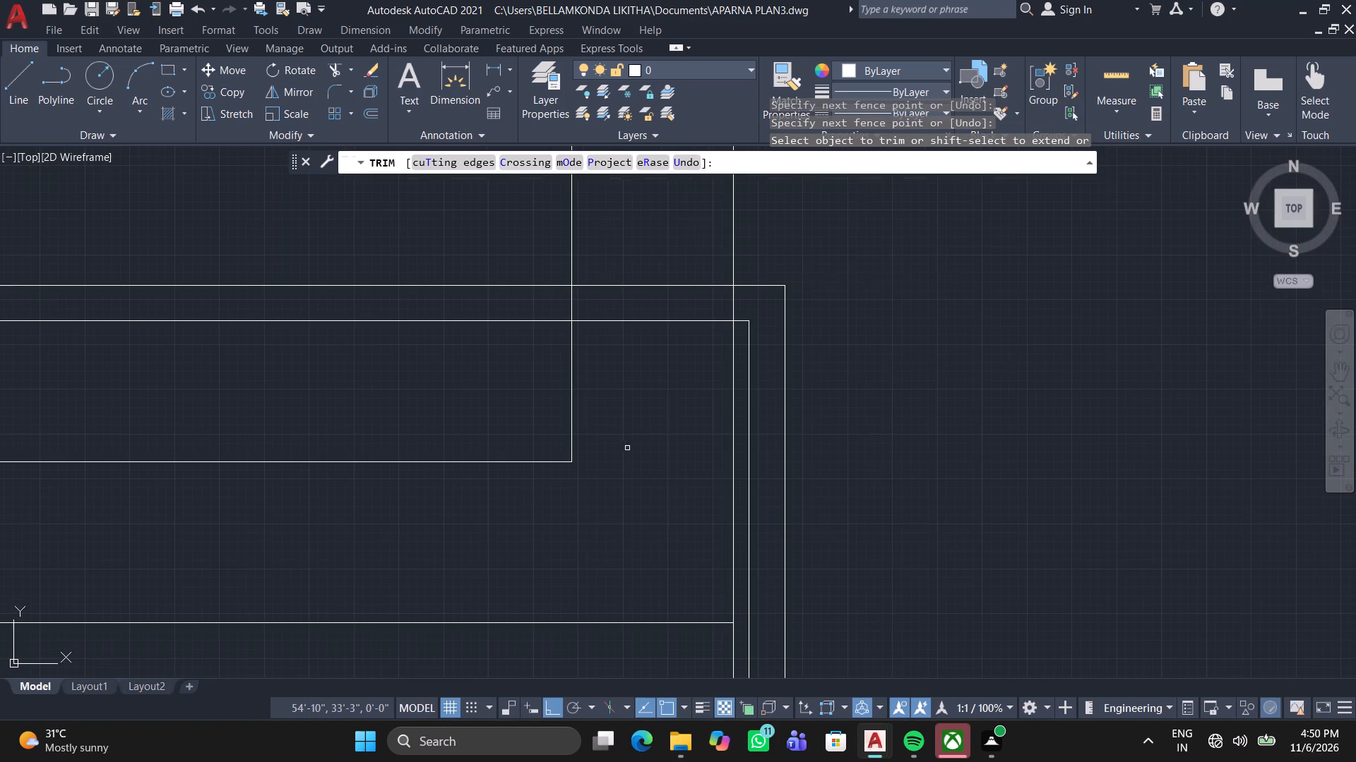
click(662, 375)
click(636, 255)
scroll(646, 388, down, 3)
middle_drag(646, 405, 655, 389)
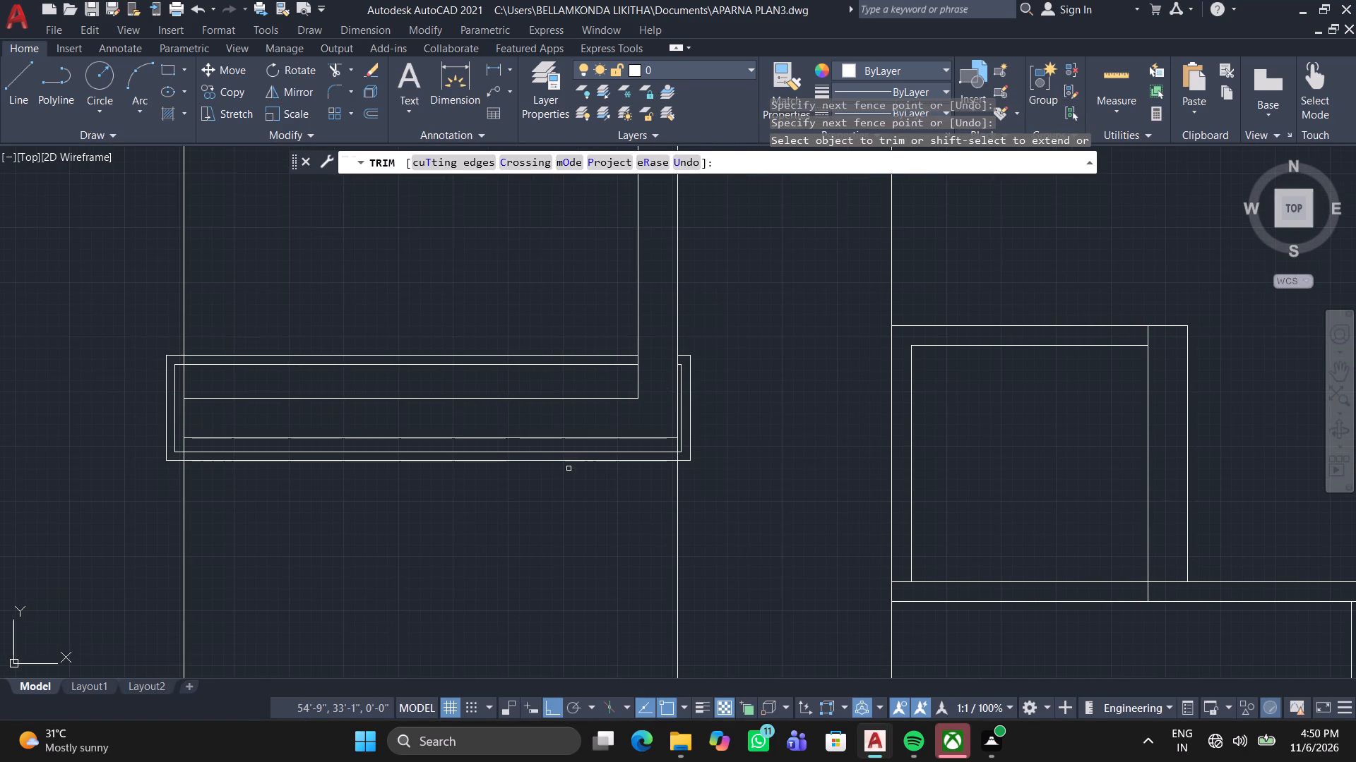
Trim the far-right vertical line's segment between the inner and outer rectangles' bottom edges.
middle_drag(477, 560, 724, 480)
middle_drag(648, 459, 726, 496)
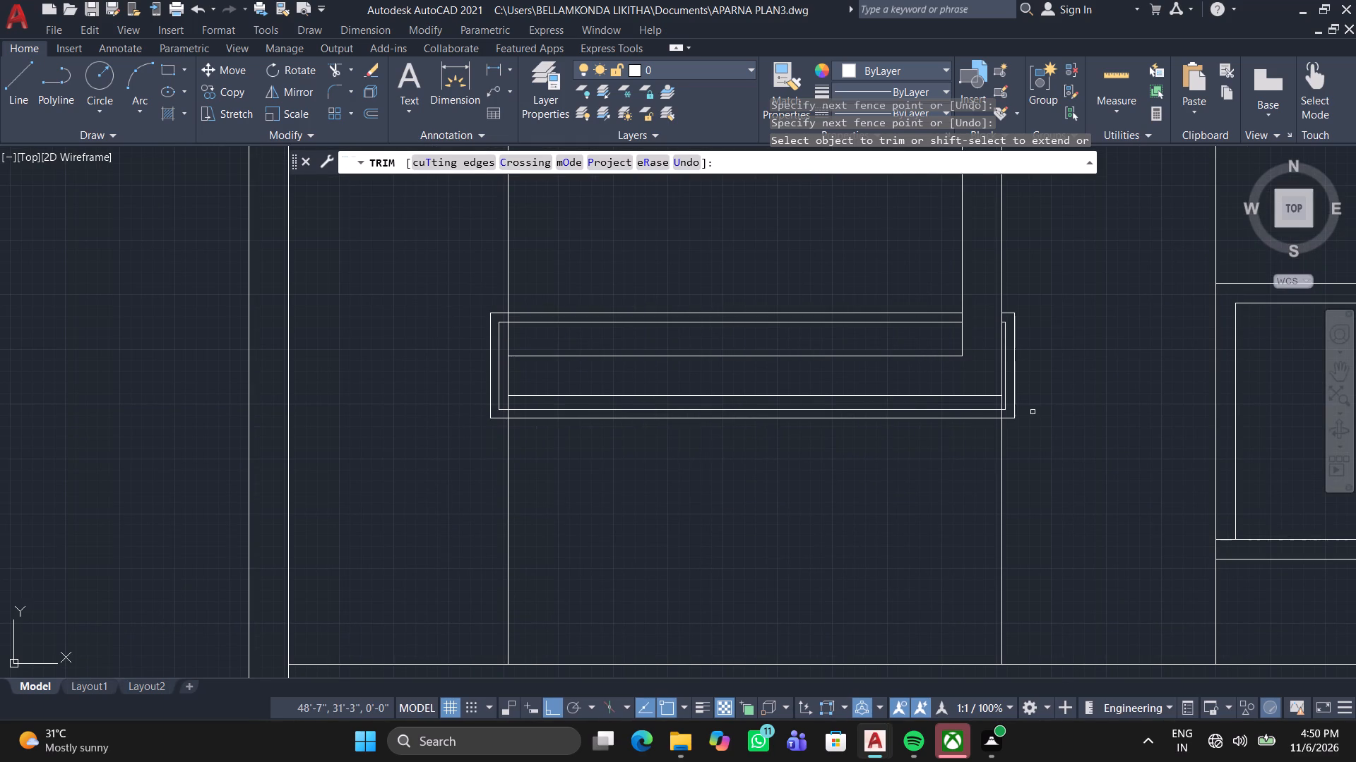
scroll(1033, 412, up, 3)
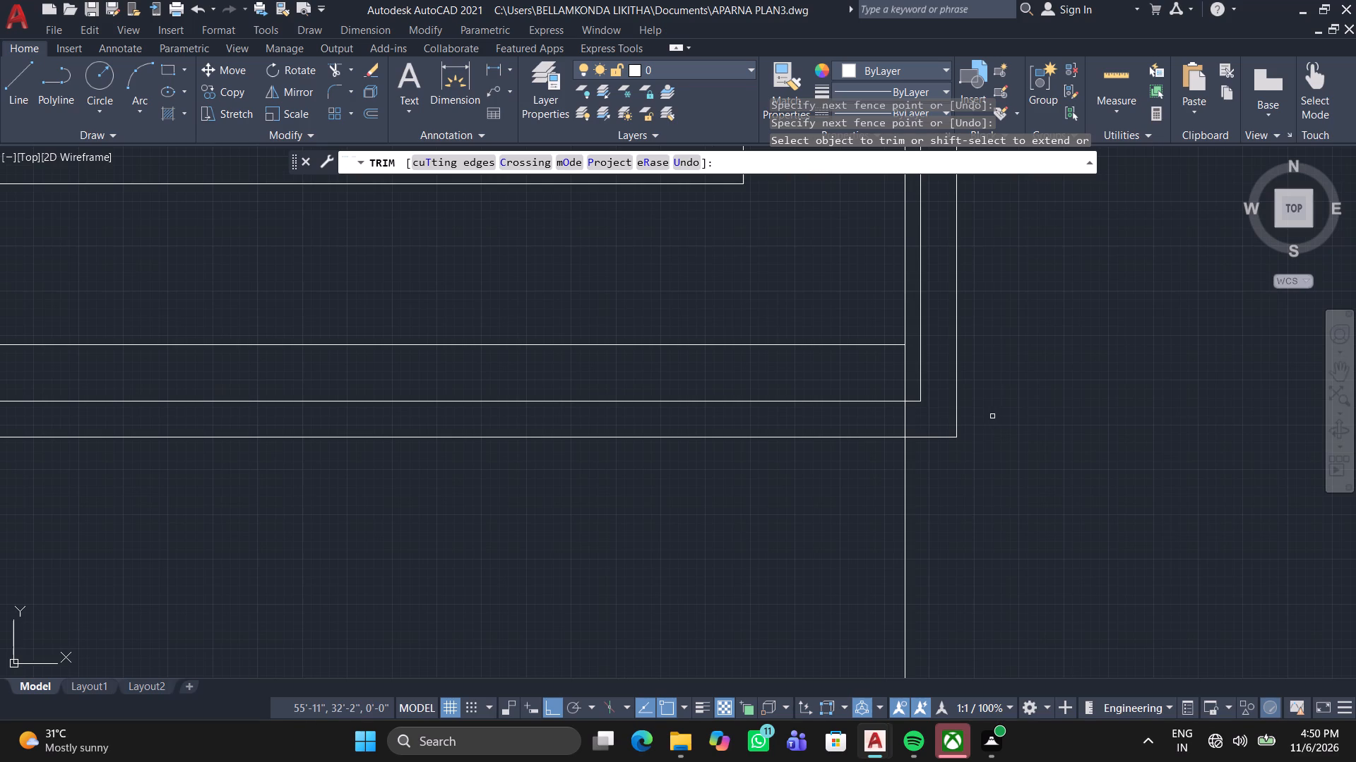
scroll(982, 426, down, 1)
middle_drag(986, 454, 1048, 459)
scroll(1018, 432, up, 1)
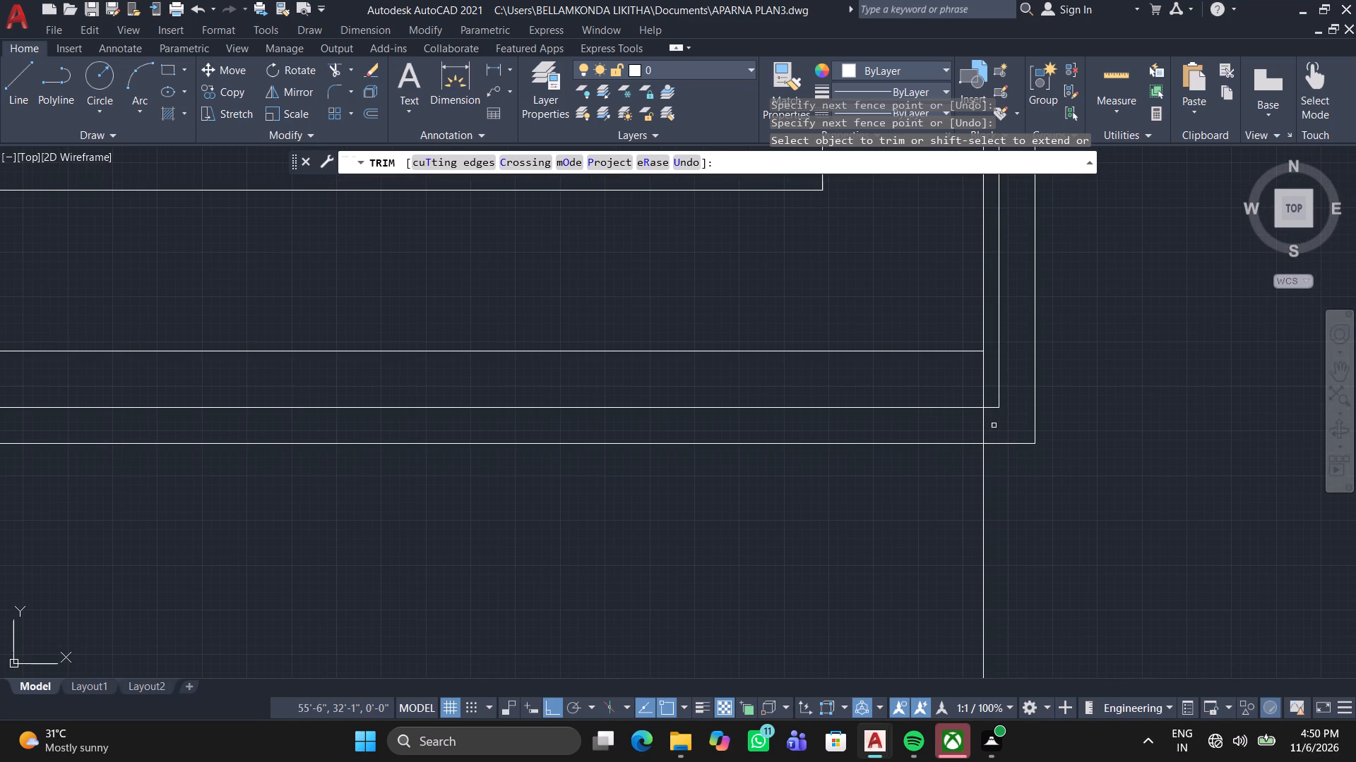
click(994, 425)
click(950, 426)
scroll(925, 434, down, 2)
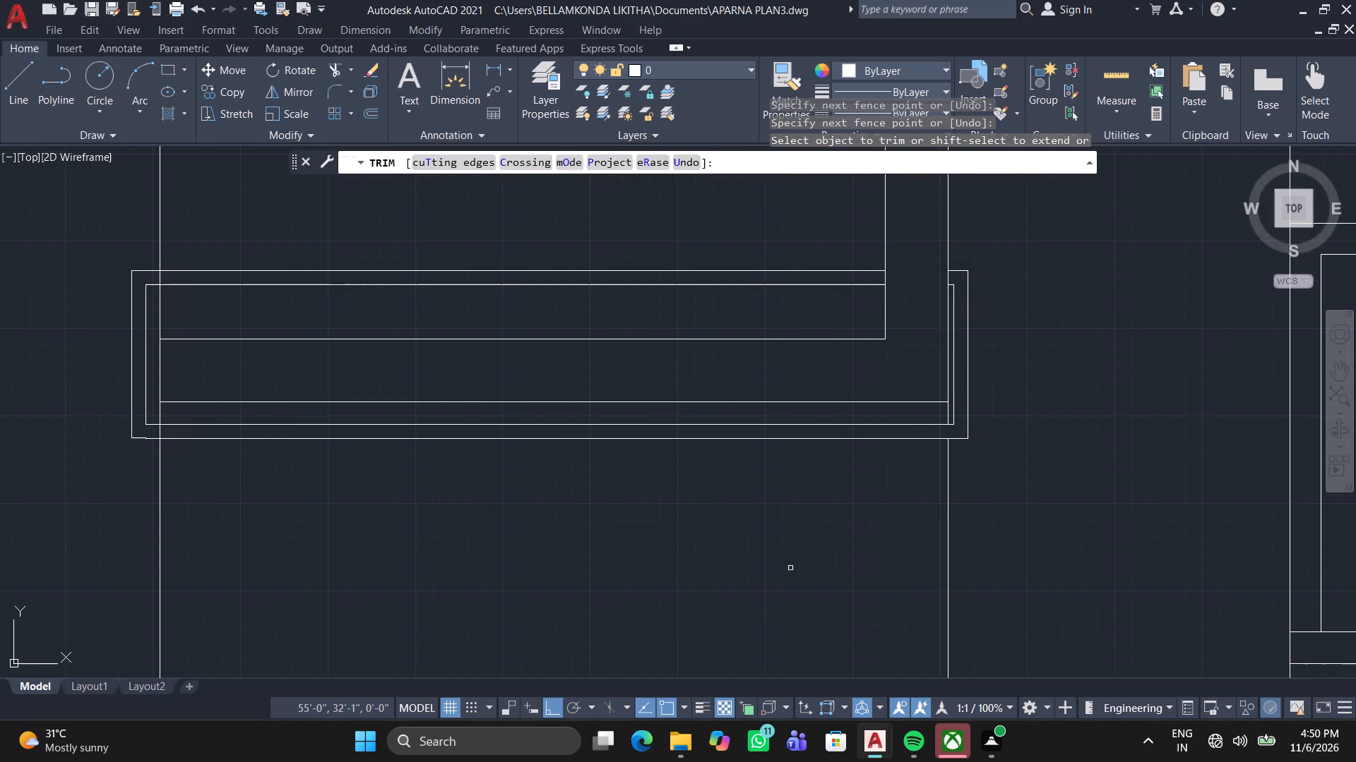
Trim the left vertical line from the outer rectangle's bottom edge up to the lower horizontal line.
middle_drag(775, 596, 1109, 483)
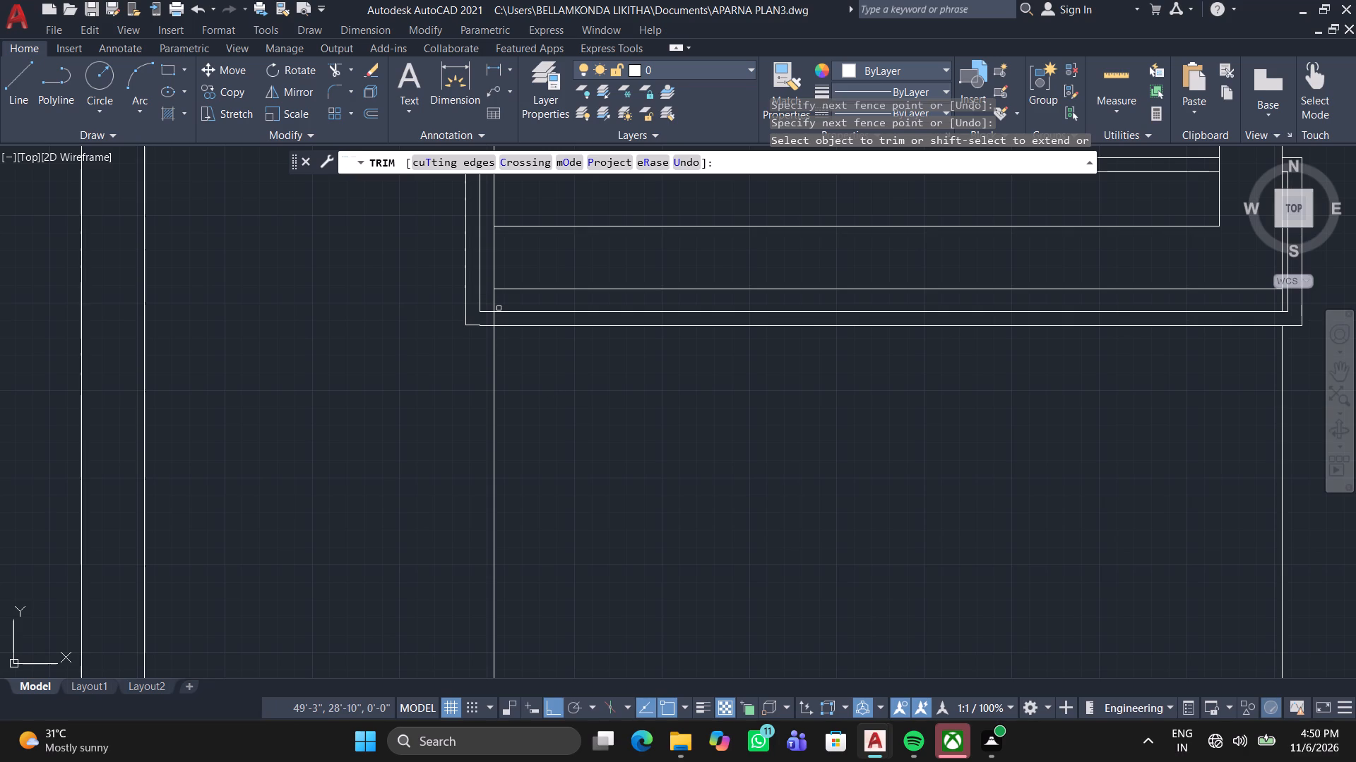
scroll(499, 310, up, 3)
click(444, 344)
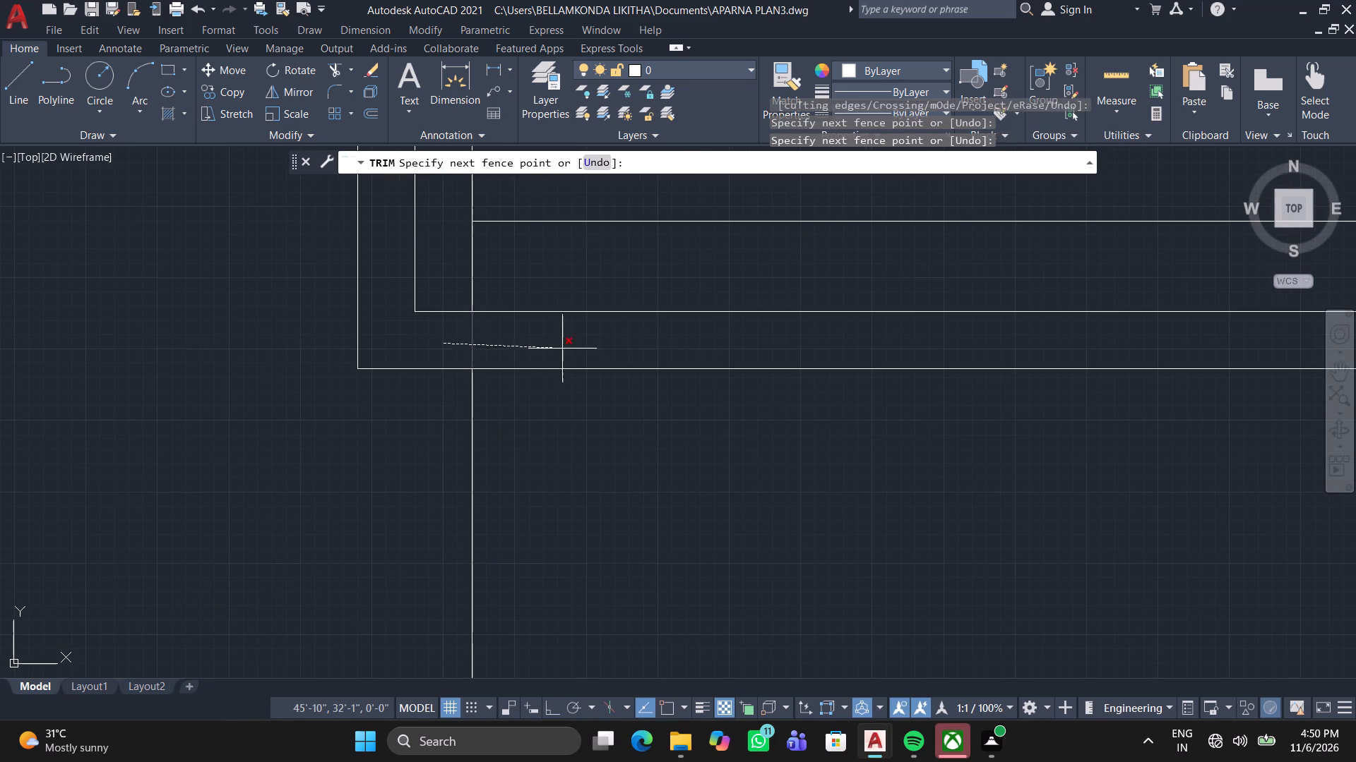
click(564, 349)
scroll(546, 369, down, 4)
scroll(572, 359, up, 4)
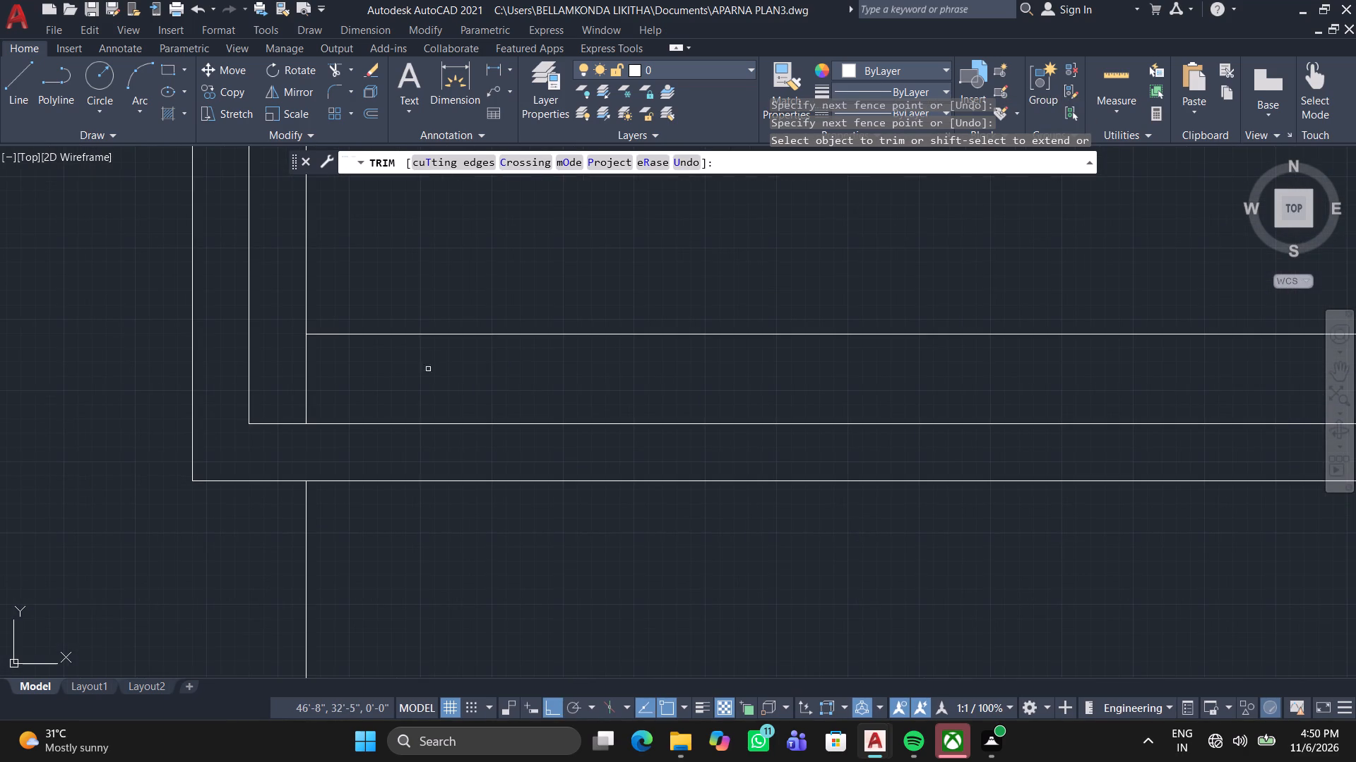
middle_drag(507, 390, 581, 400)
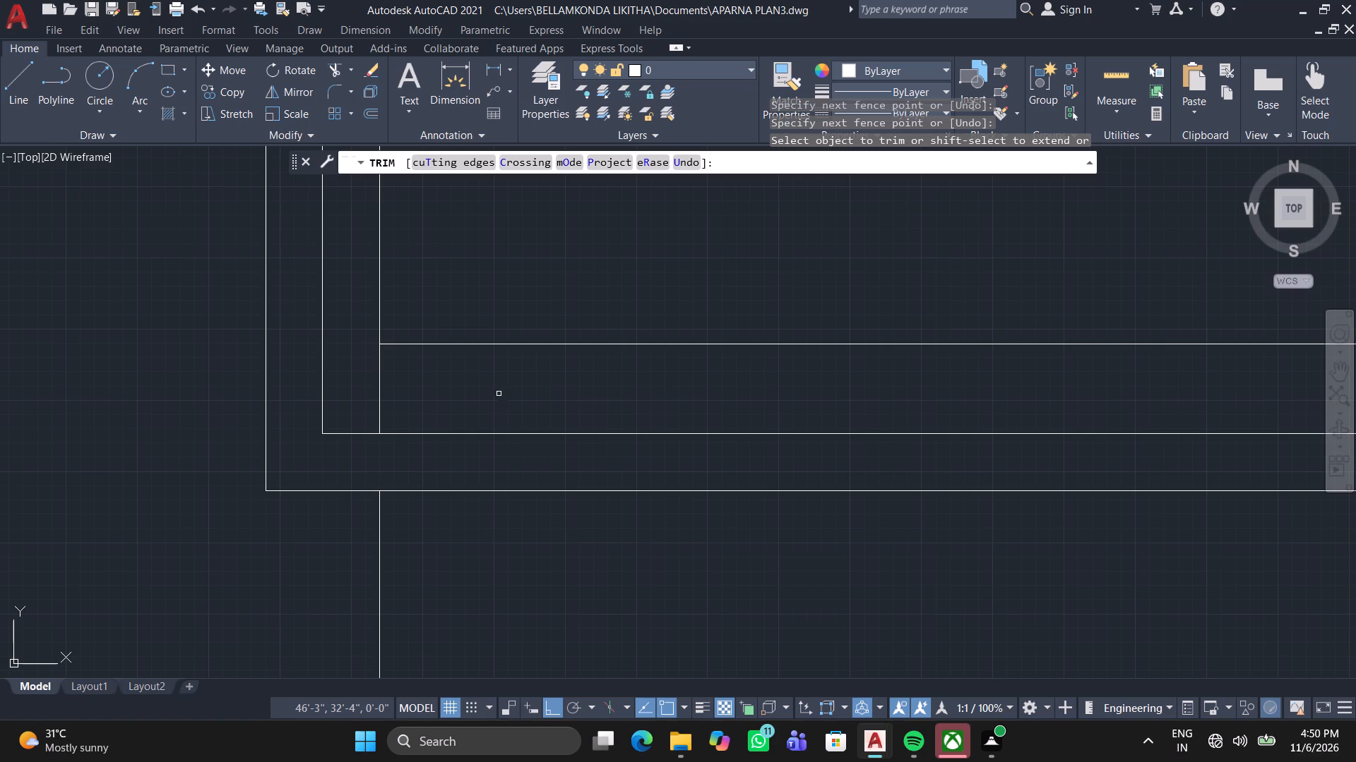
click(350, 392)
click(448, 384)
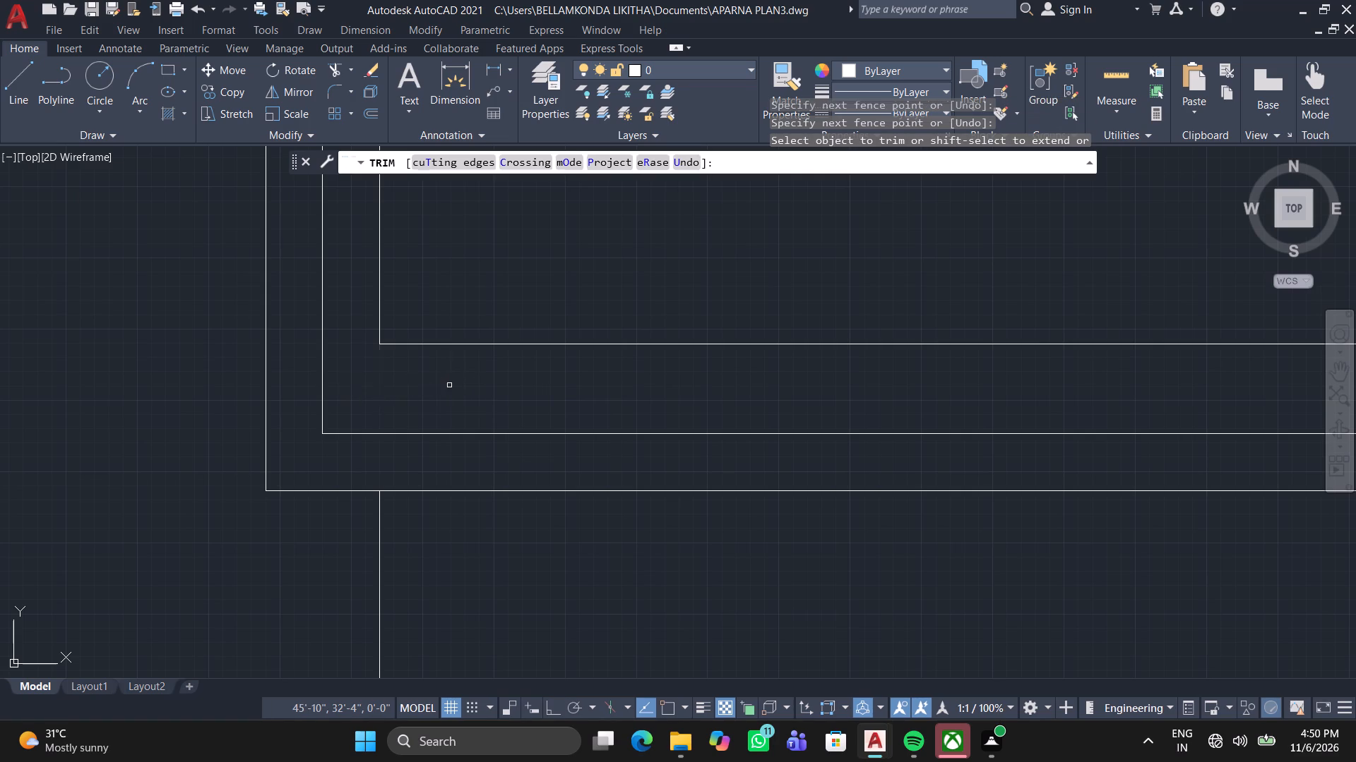
Trim the left vertical line from the outer rectangle's top edge down to the upper horizontal line inside the divider.
scroll(449, 387, down, 2)
middle_drag(448, 391, 518, 540)
scroll(481, 322, up, 2)
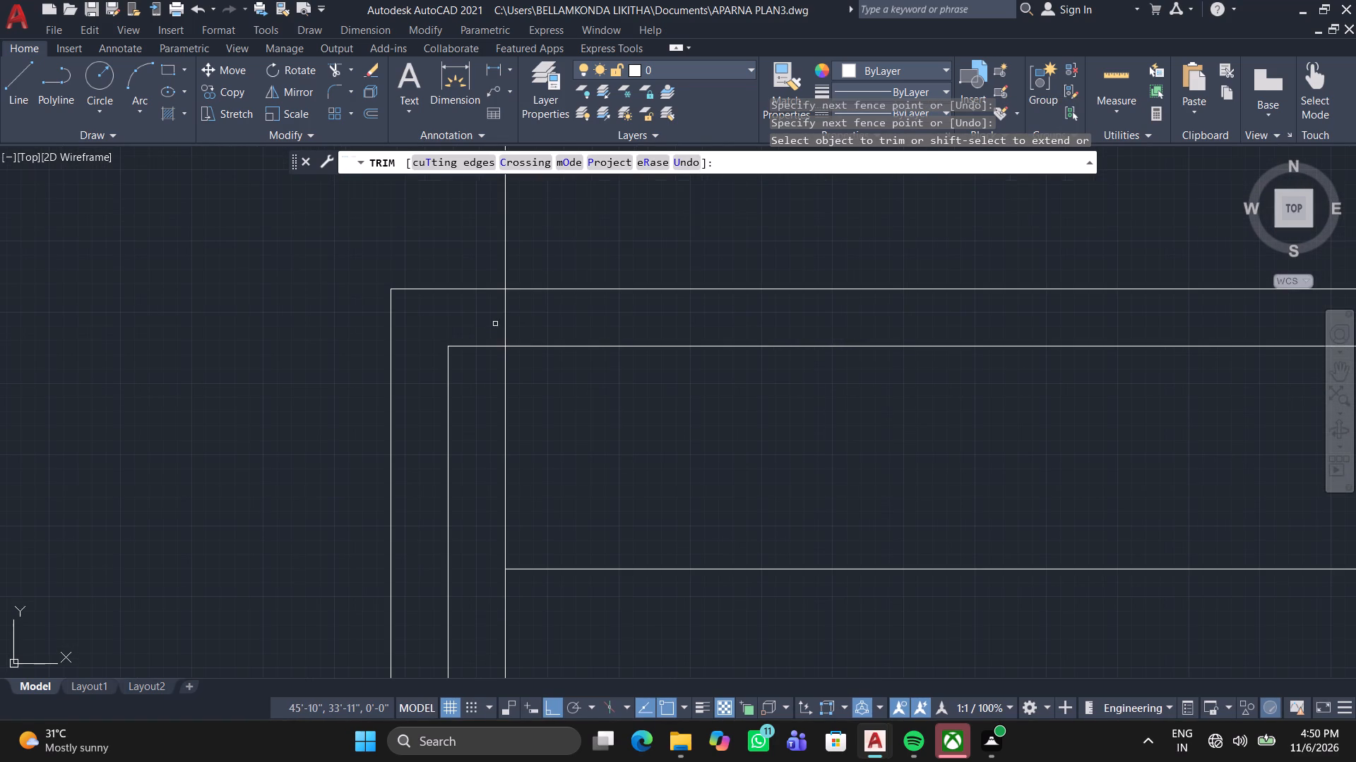
click(501, 324)
click(570, 319)
scroll(516, 429, down, 2)
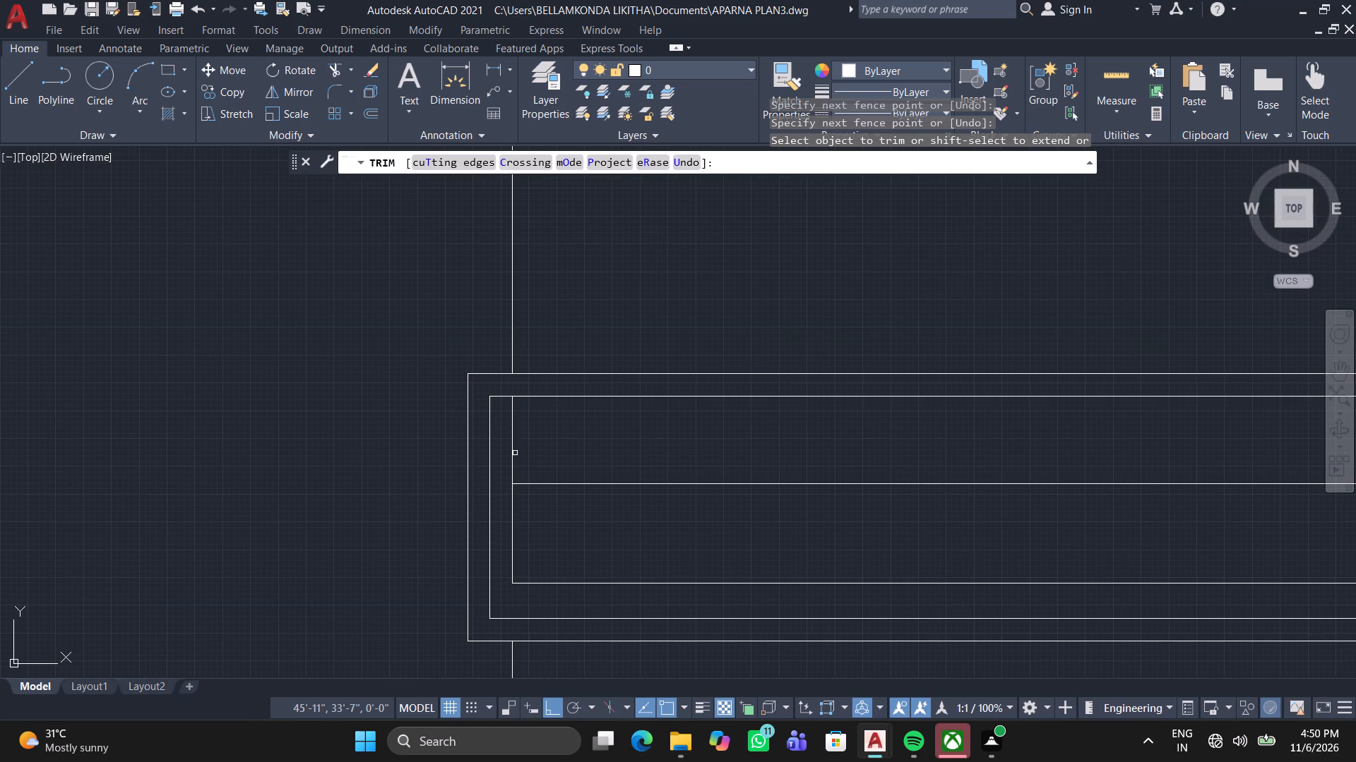
click(501, 463)
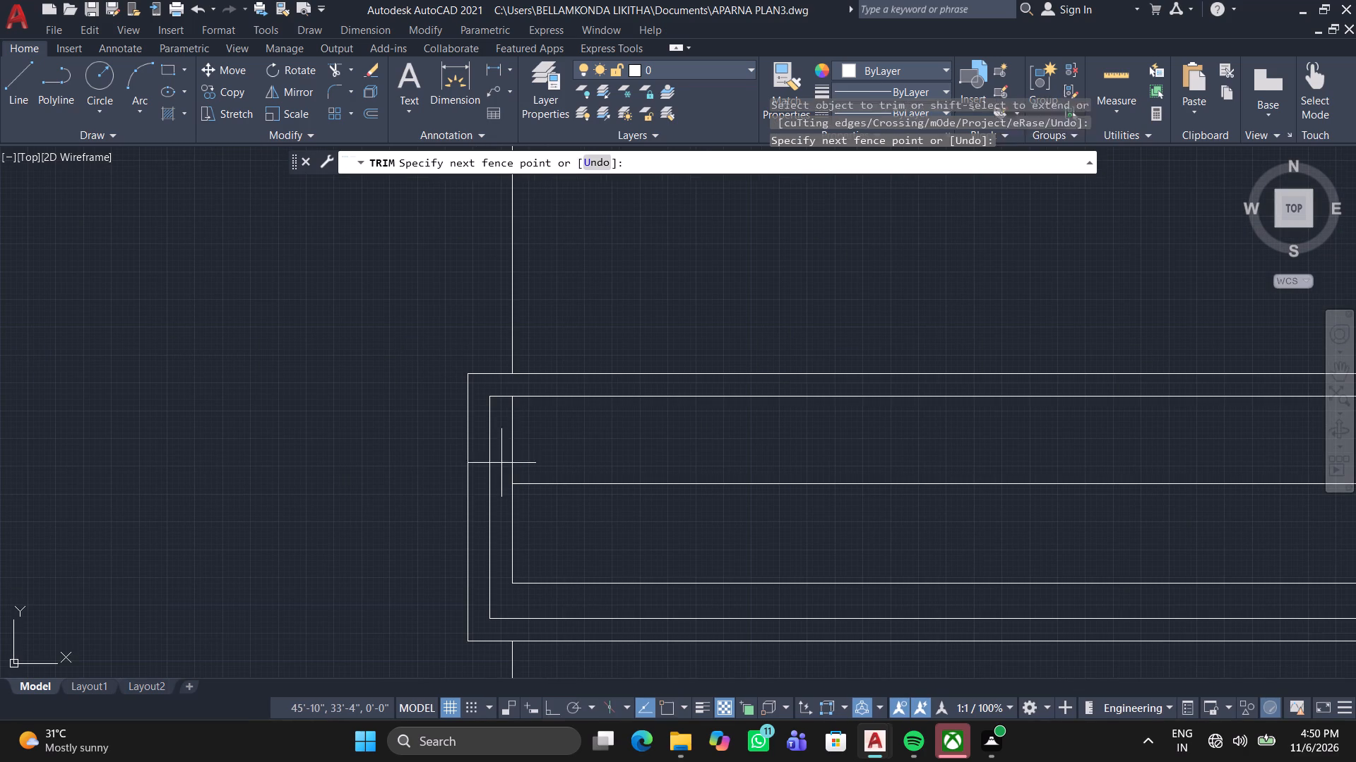
click(557, 456)
scroll(559, 459, down, 3)
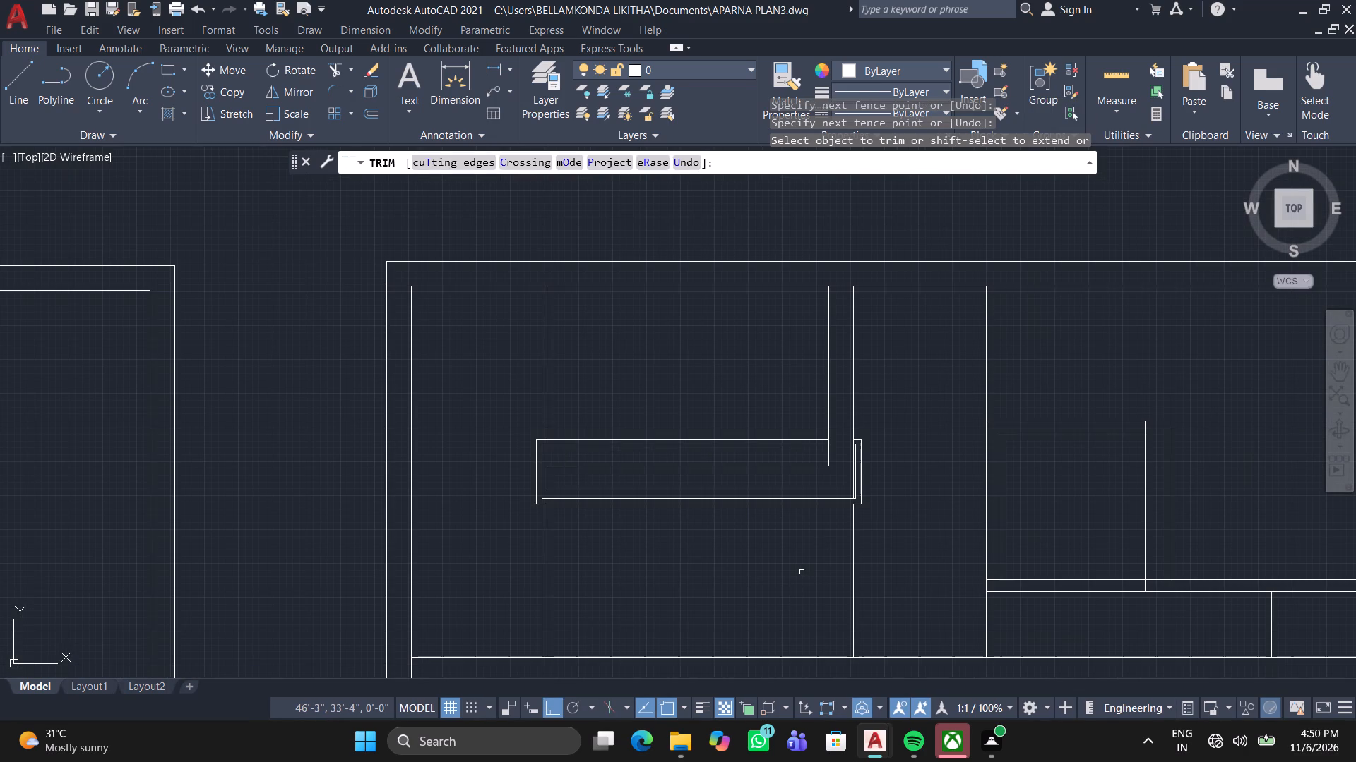
Draw a horizontal line from the midpoint of the left wall's inner face perpendicular to the divider's outer left edge.
middle_drag(803, 581, 842, 462)
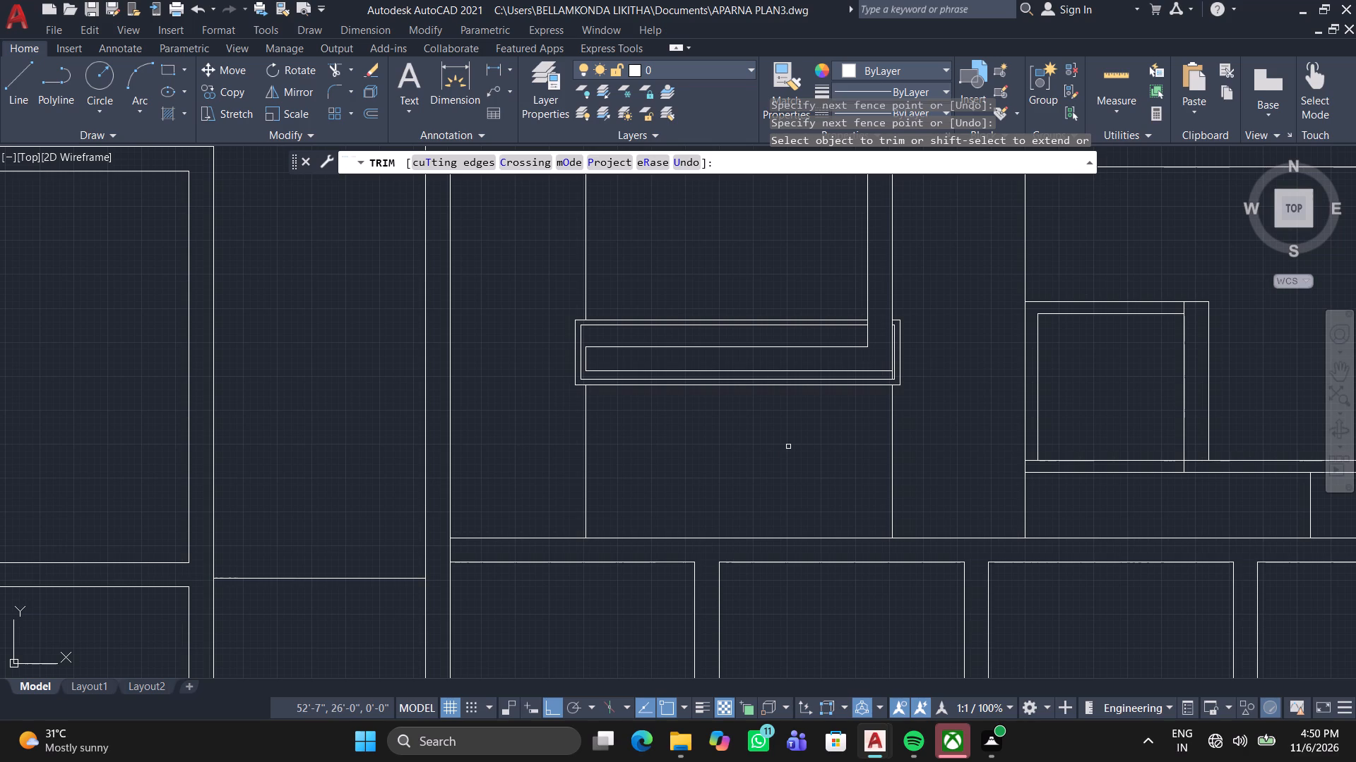
scroll(754, 417, down, 1)
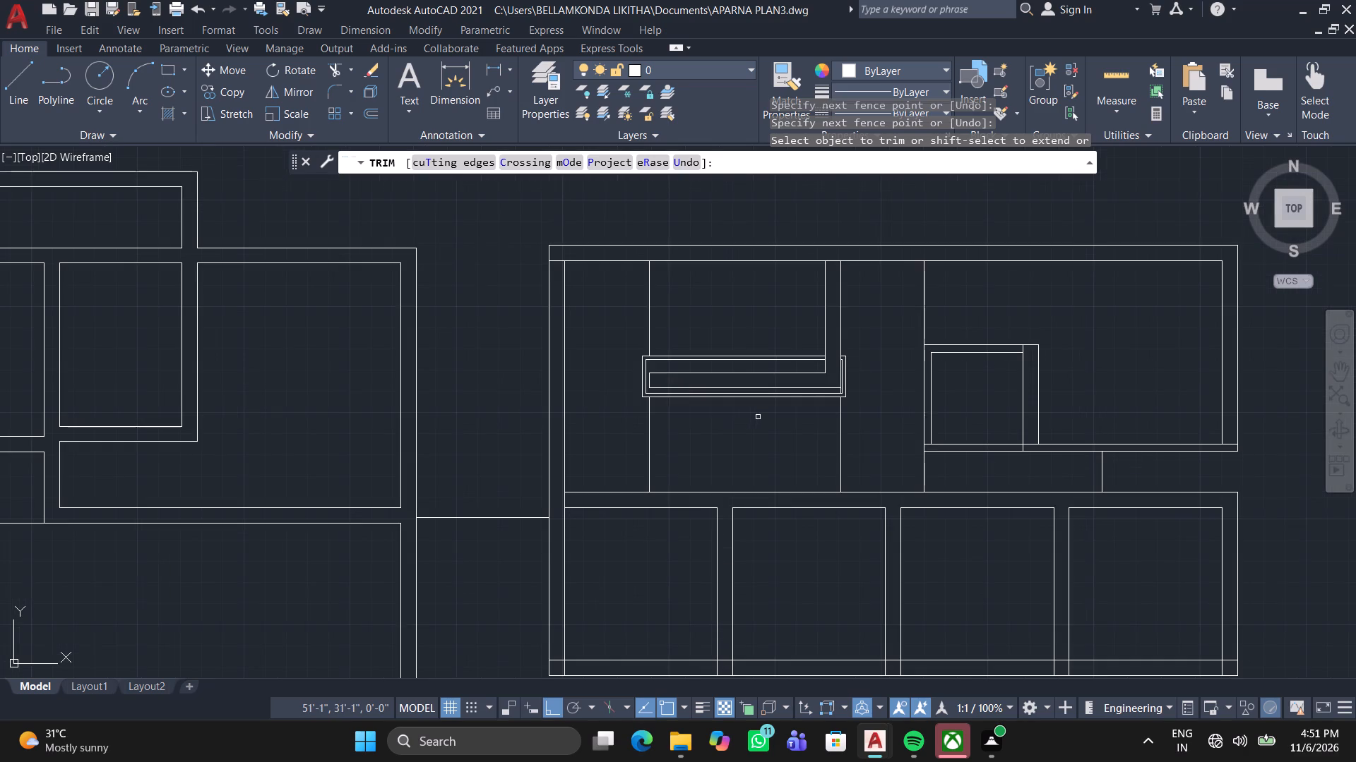
scroll(758, 421, down, 1)
middle_drag(759, 421, 852, 380)
scroll(927, 375, up, 3)
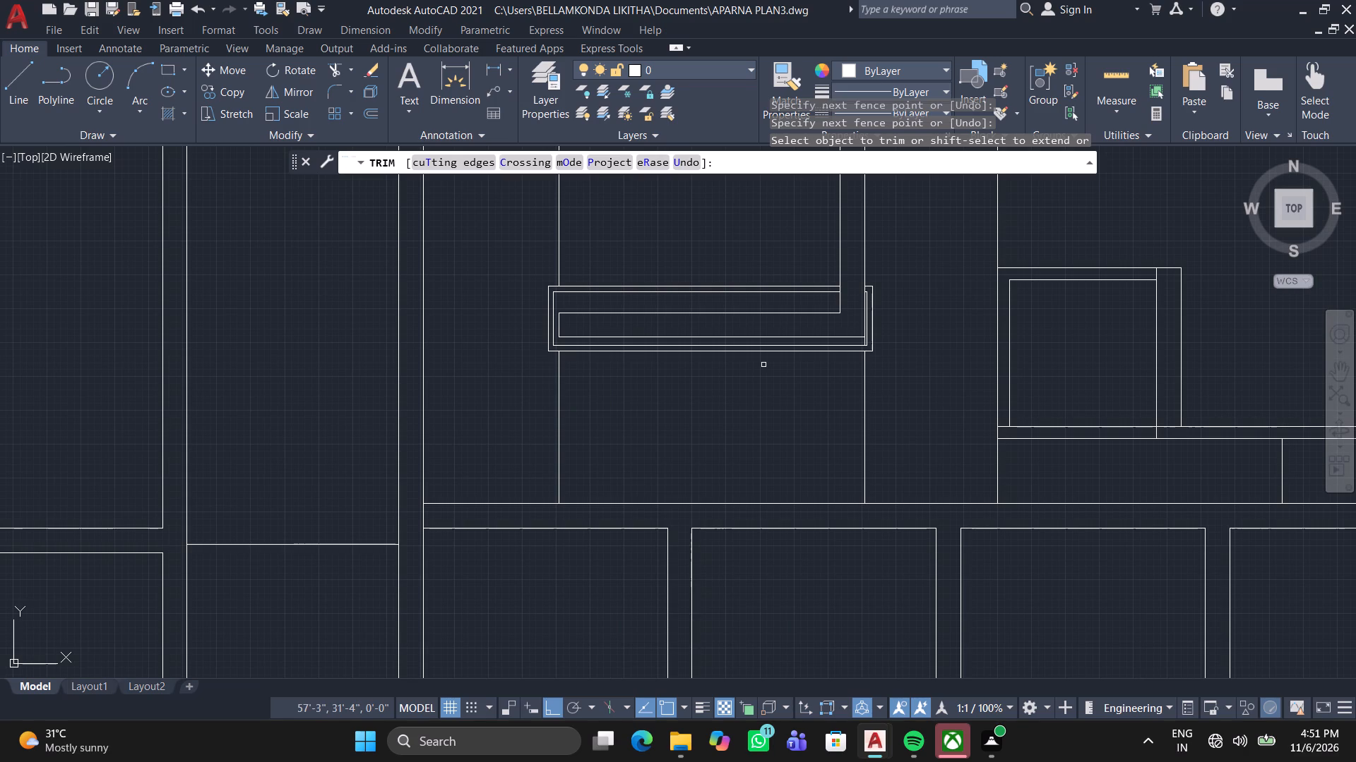
middle_drag(706, 335, 800, 321)
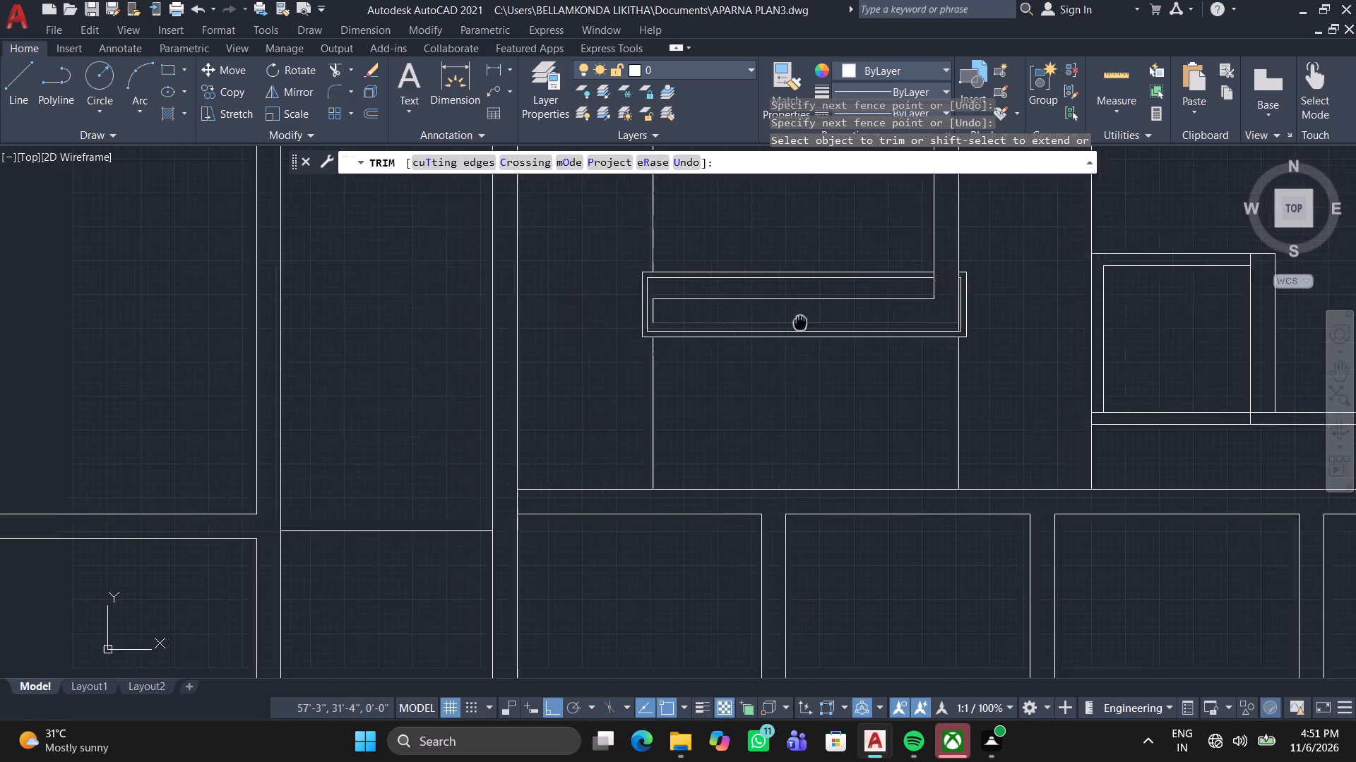
middle_drag(800, 321, 860, 311)
middle_drag(619, 292, 638, 349)
scroll(638, 349, down, 1)
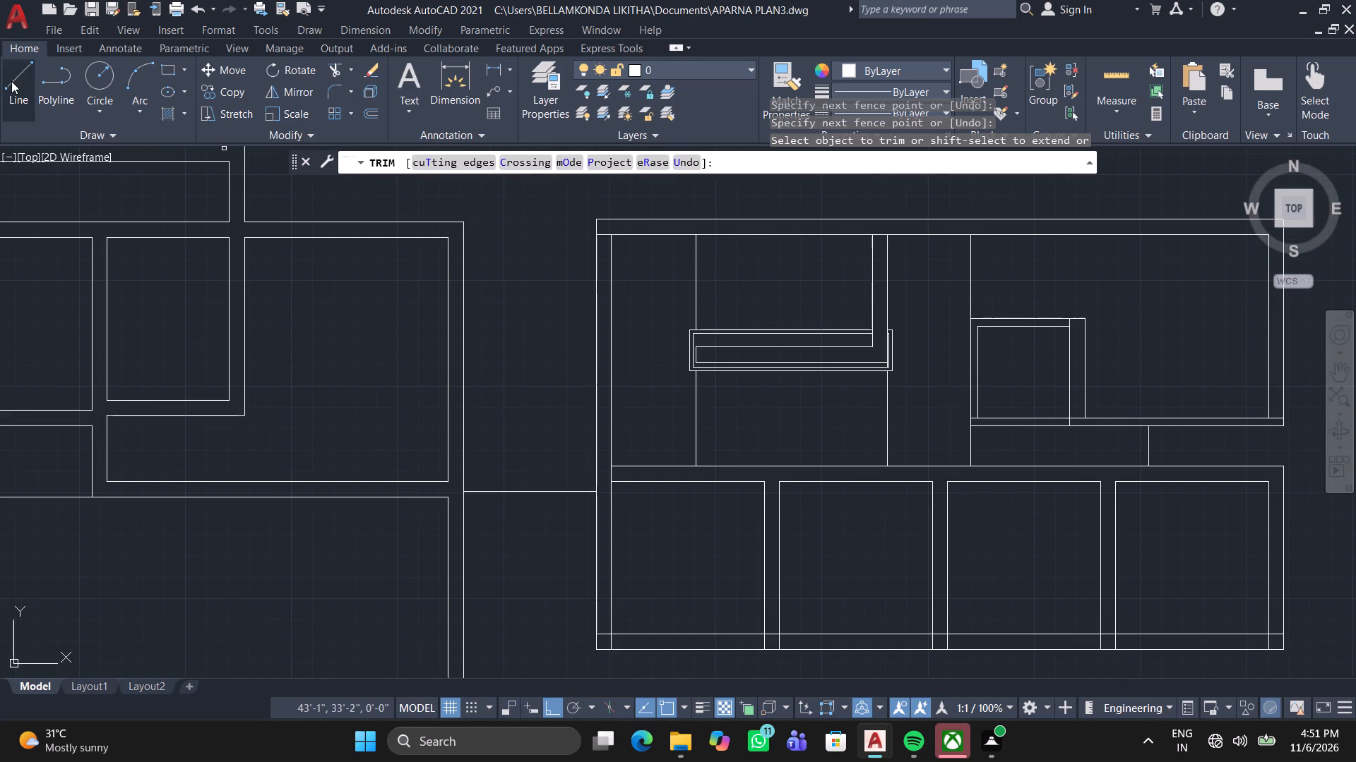
double_click(11, 81)
scroll(627, 357, up, 1)
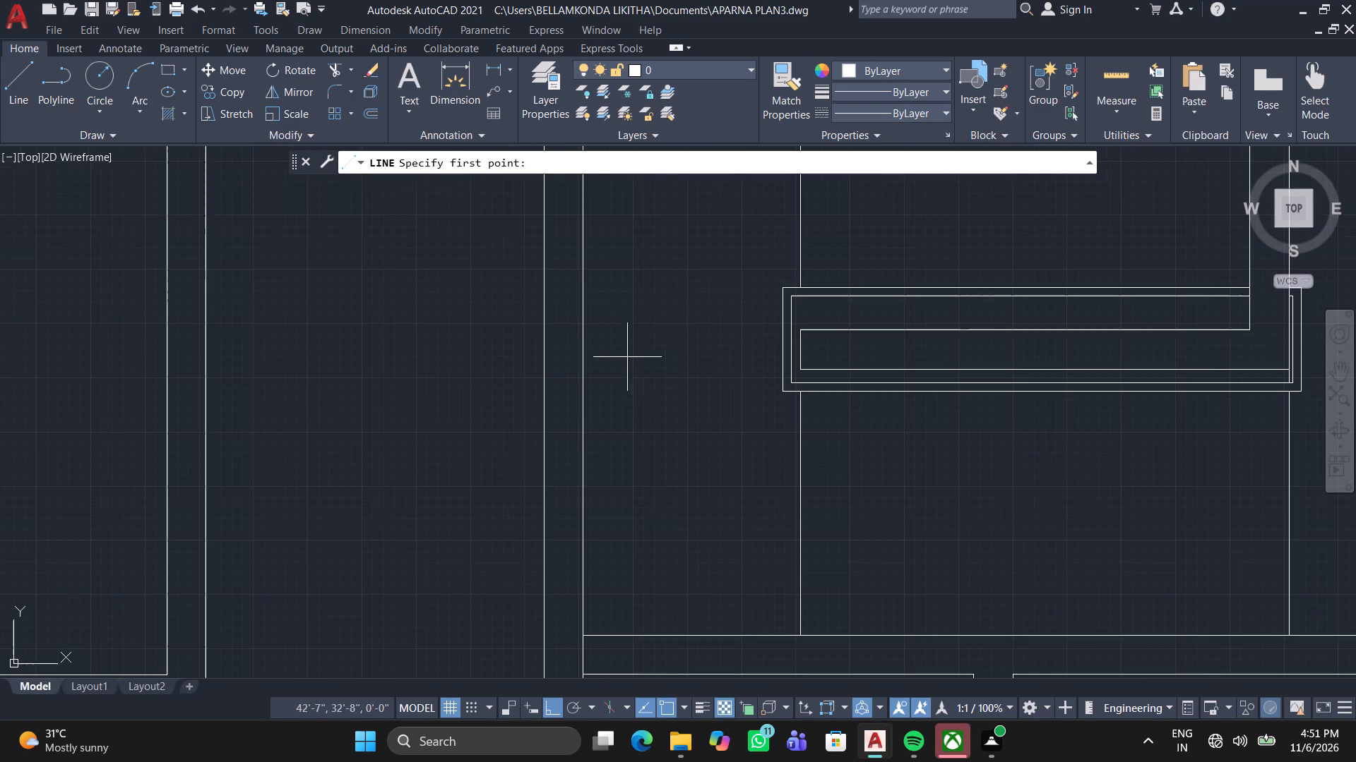
scroll(627, 357, up, 1)
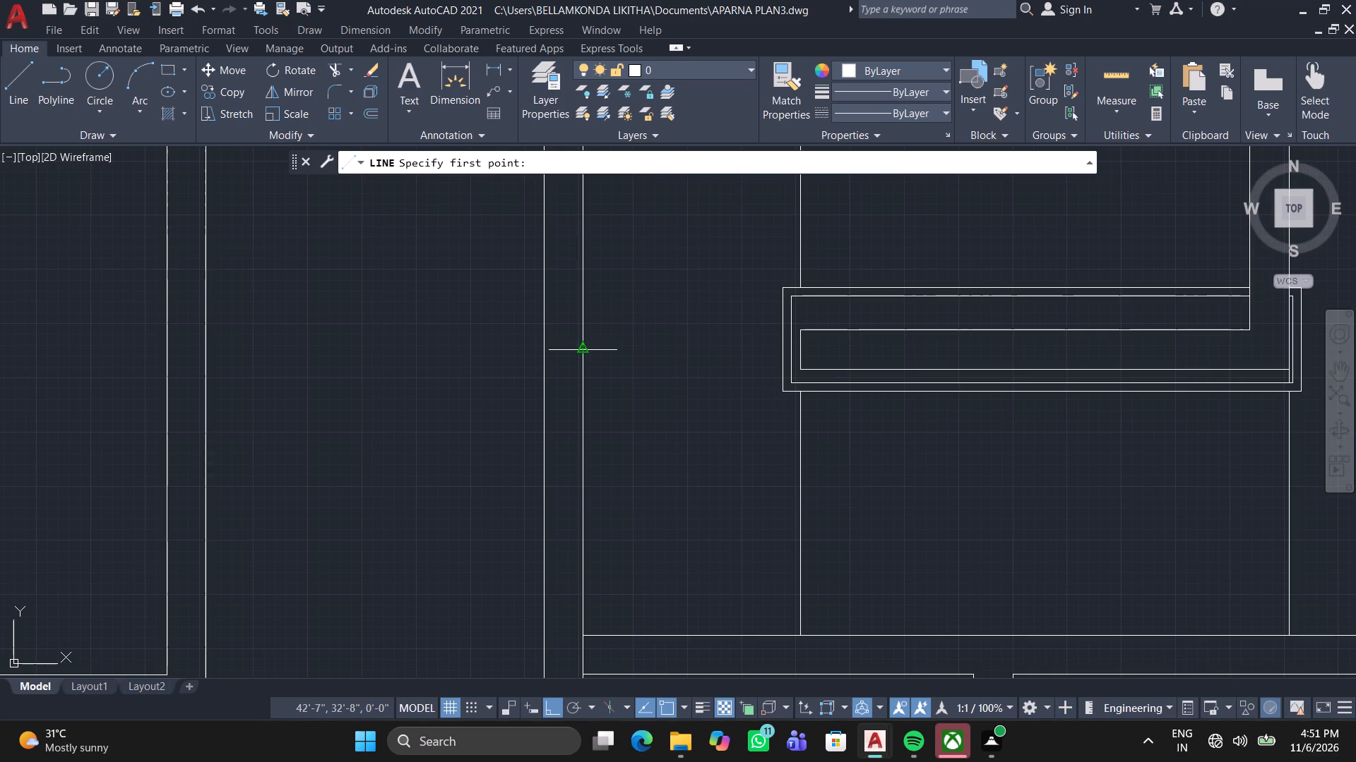
click(584, 346)
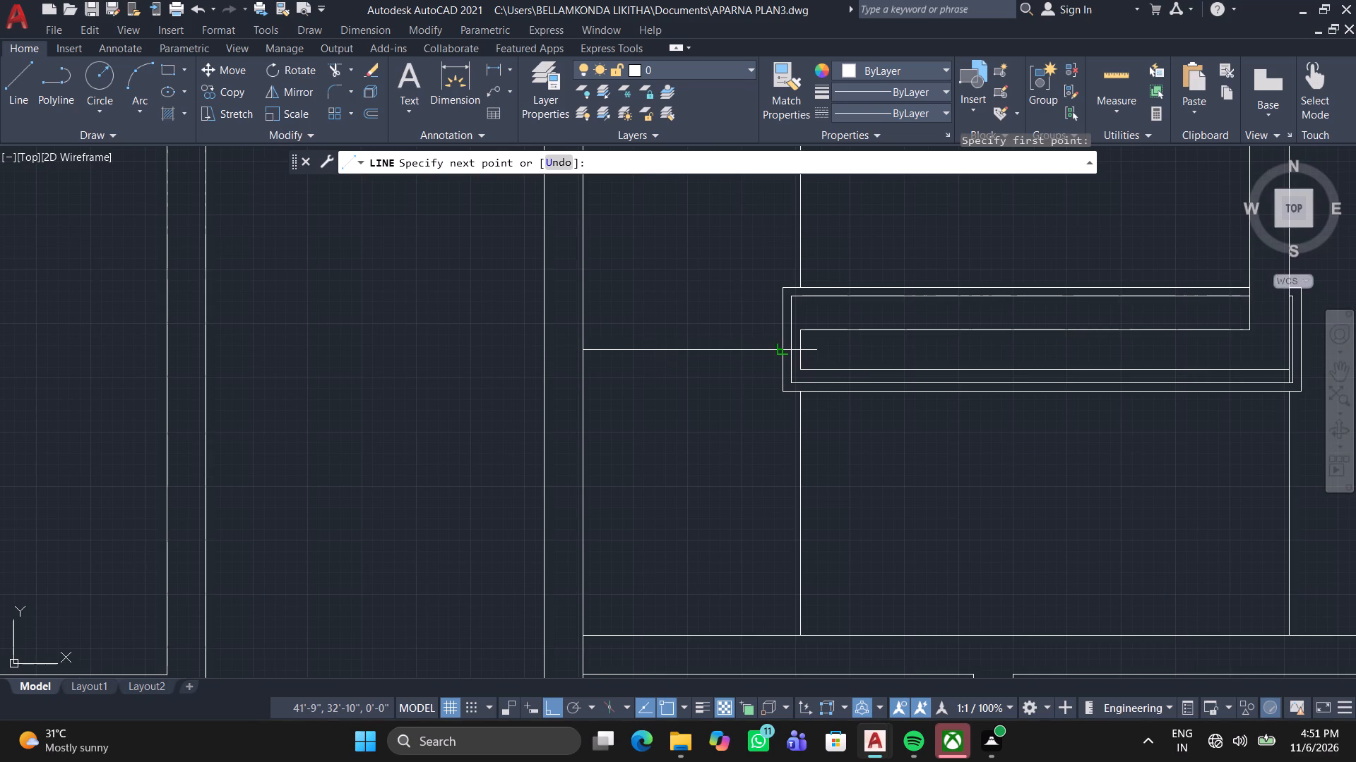
click(778, 351)
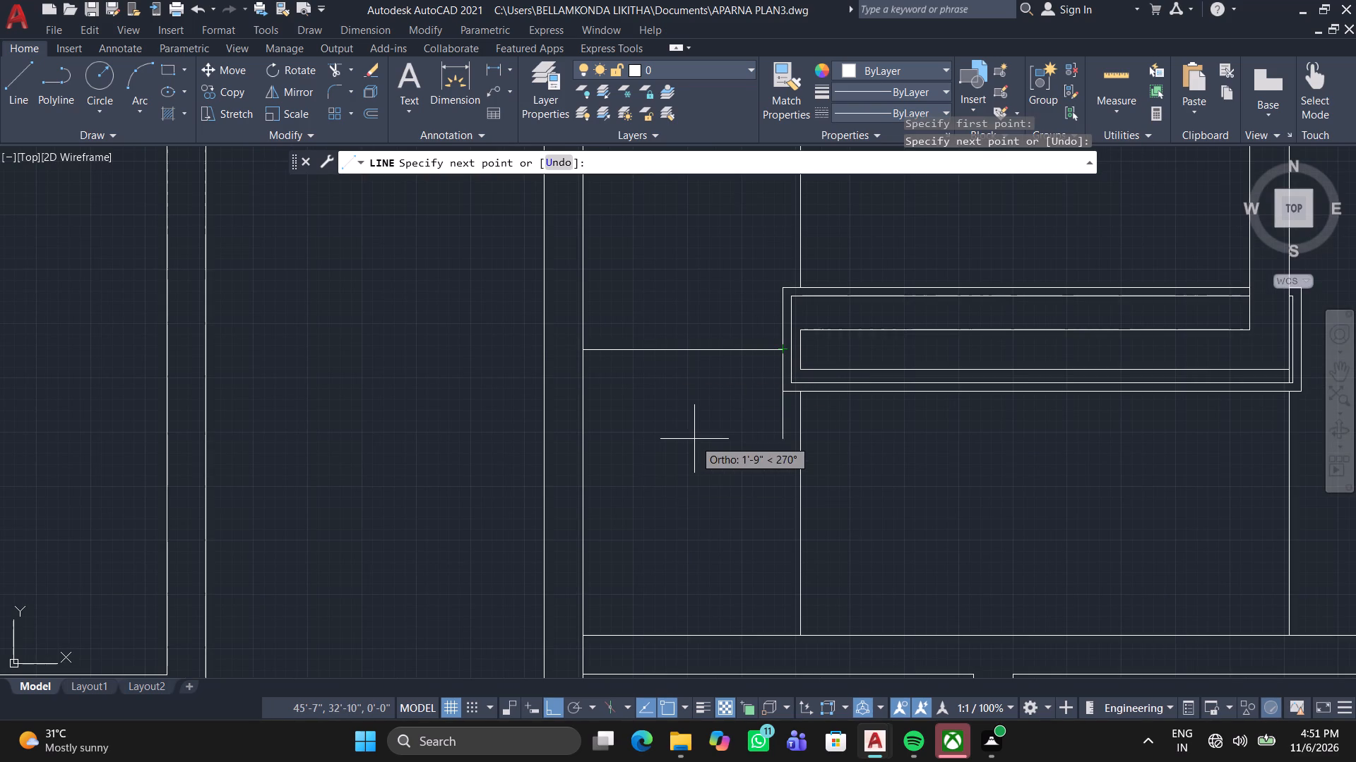
key(space)
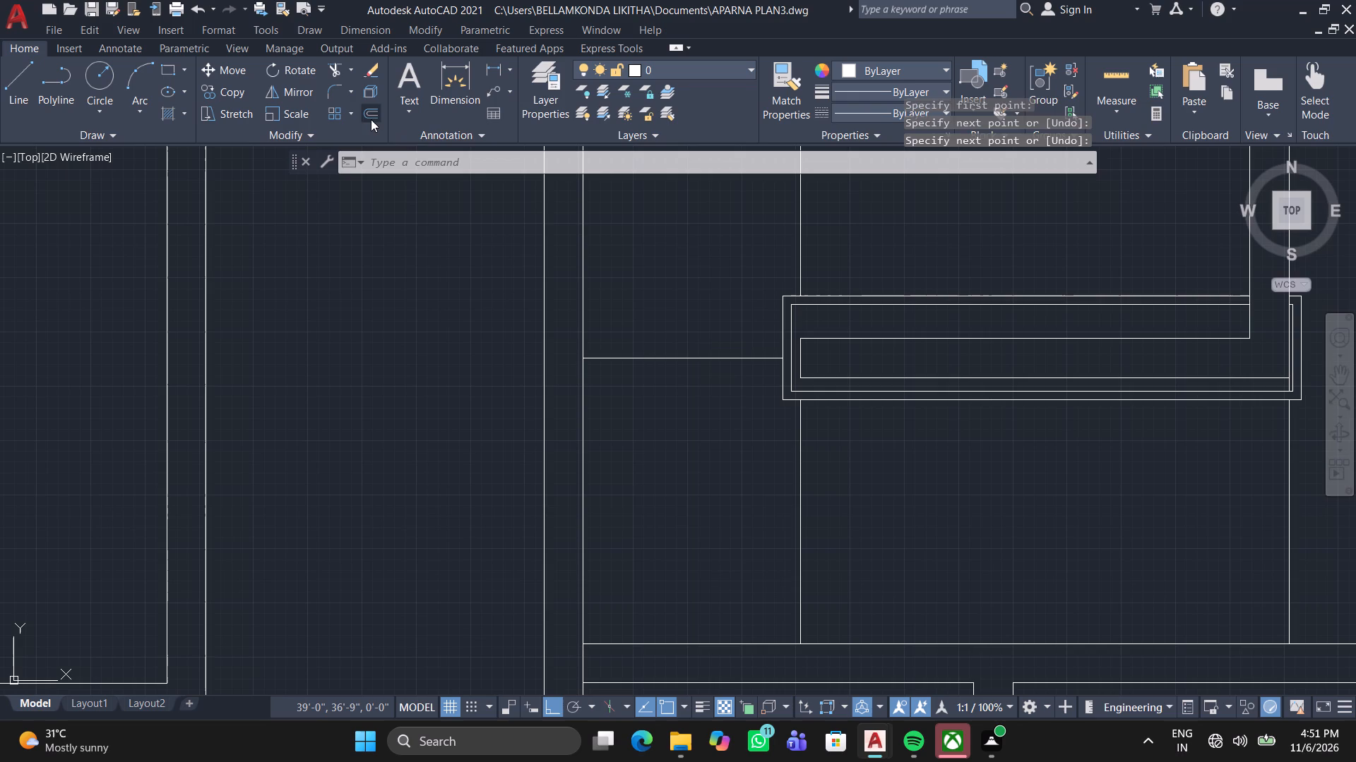
Offset the new horizontal line 6" upward and 6" downward between the left wall and the divider.
click(371, 119)
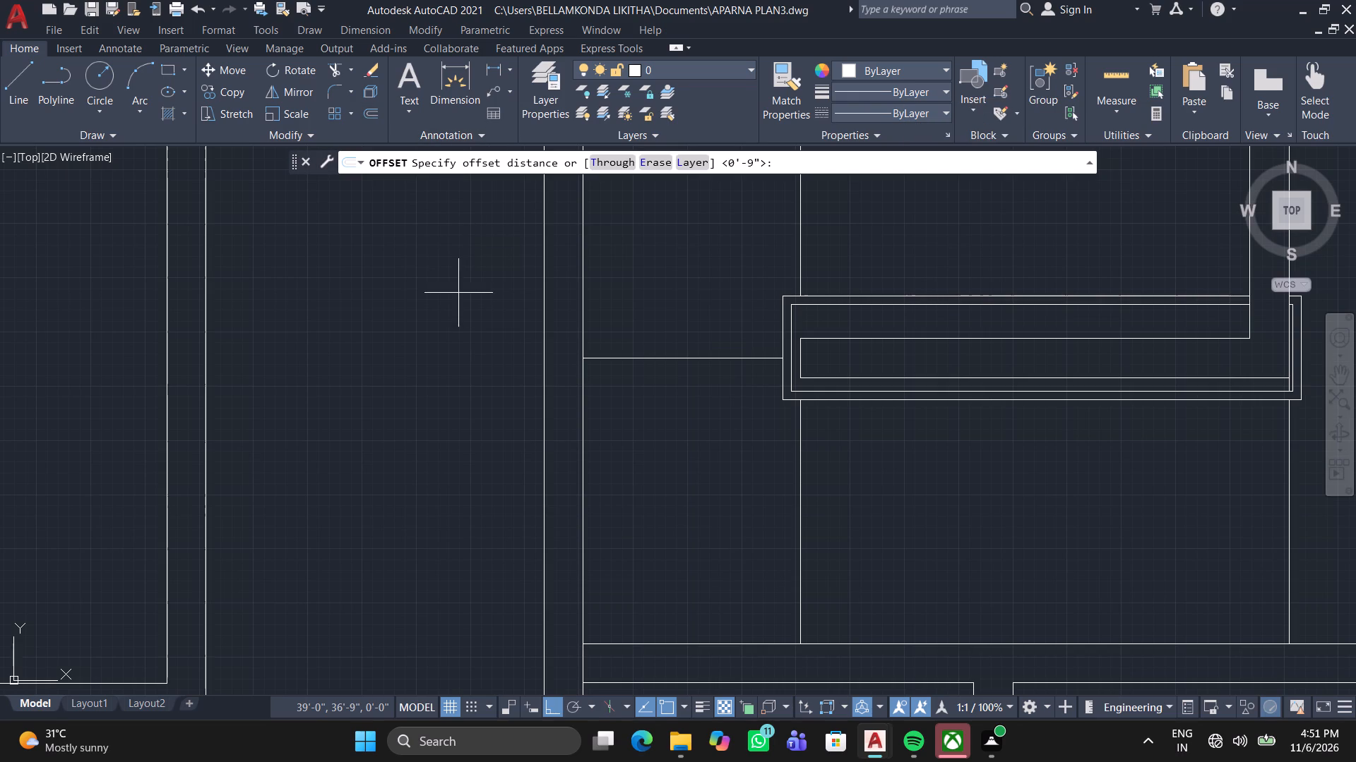
text(4.5)
key(BackSpace)
key(BackSpace)
key(BackSpace)
key(BackSpace)
key(6)
key(Return)
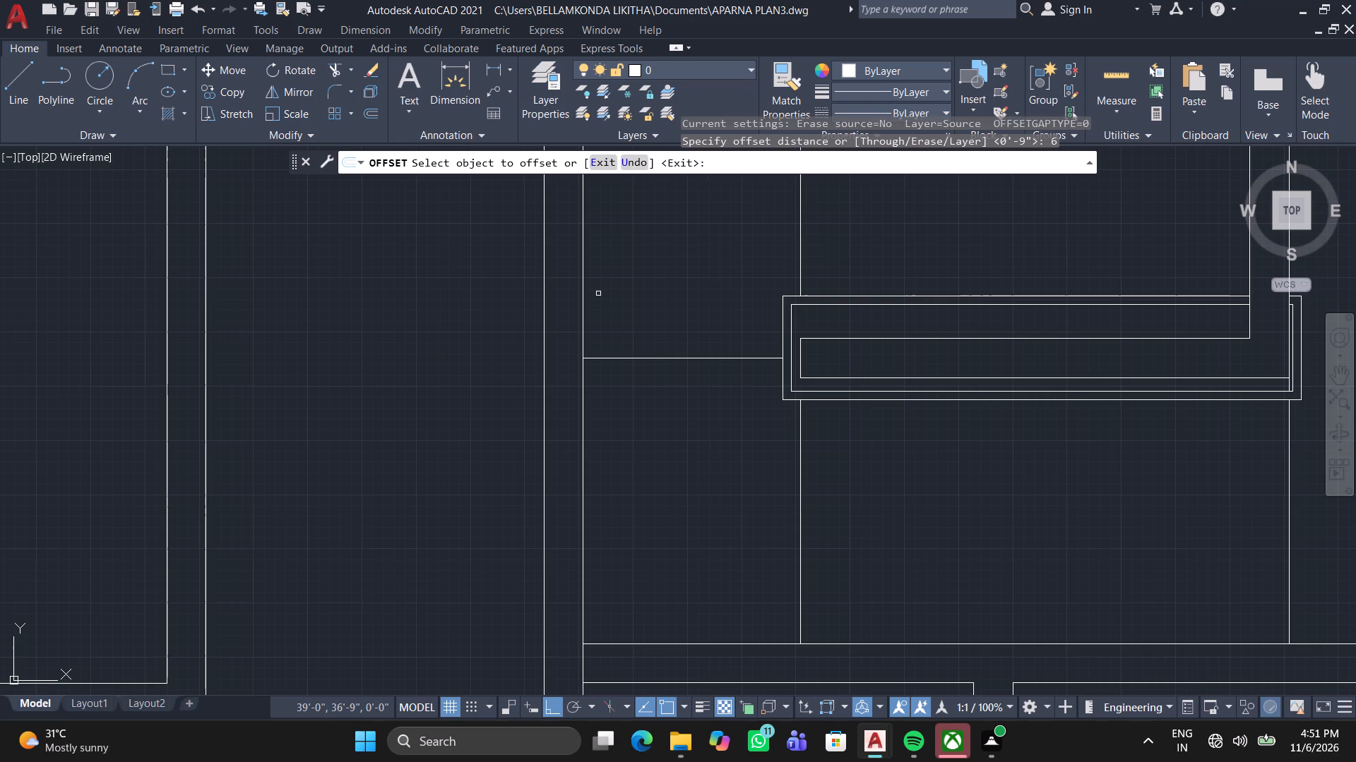
click(700, 359)
click(691, 318)
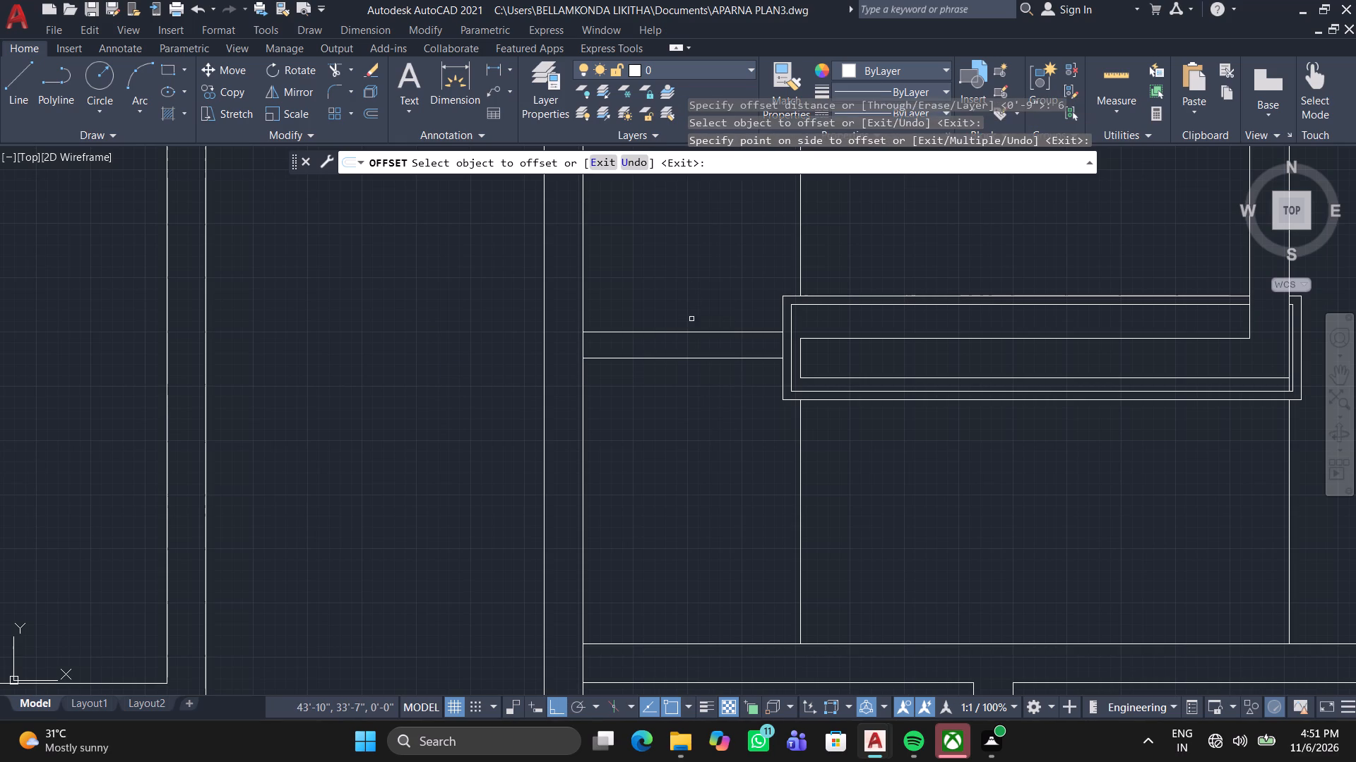
click(733, 358)
click(723, 459)
Examine the staircase area and its position relative to the surrounding rooms of the floor plan.
scroll(735, 461, down, 1)
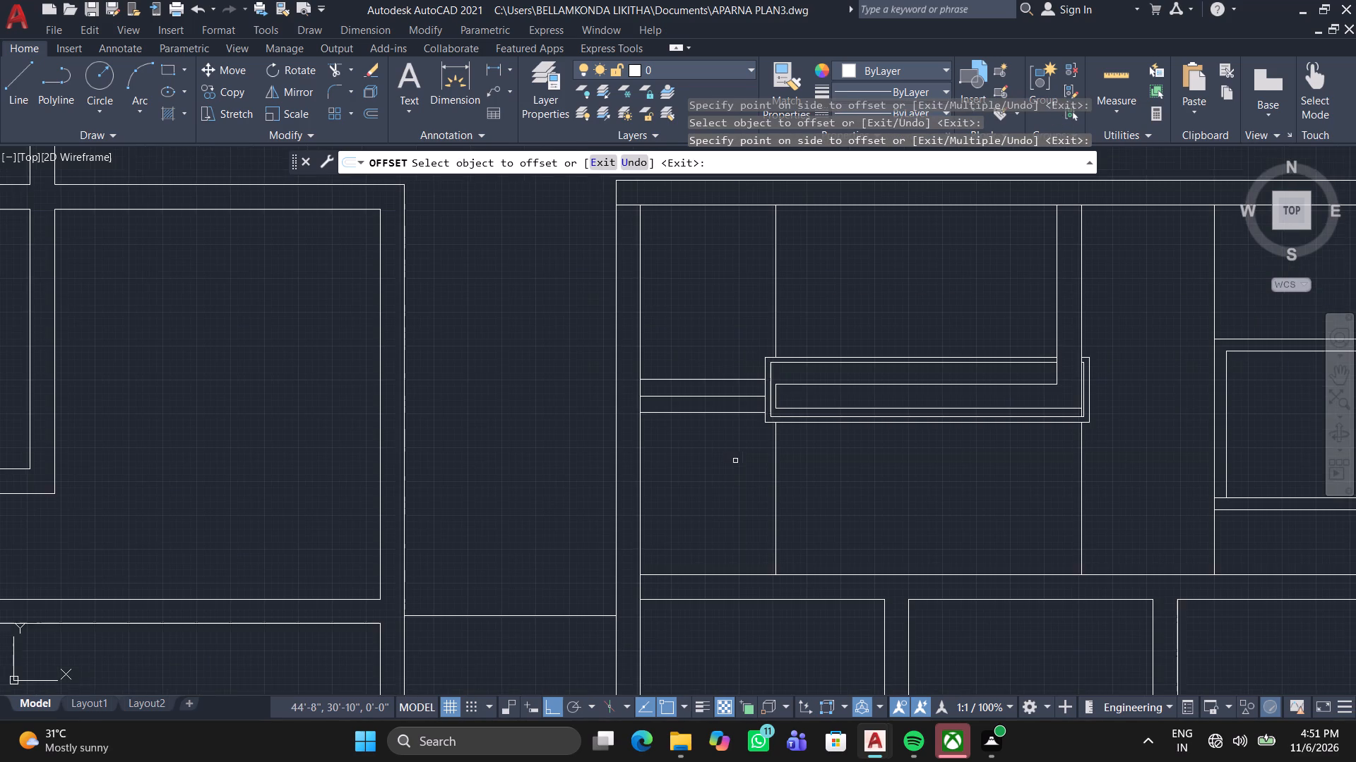
middle_drag(737, 470, 721, 478)
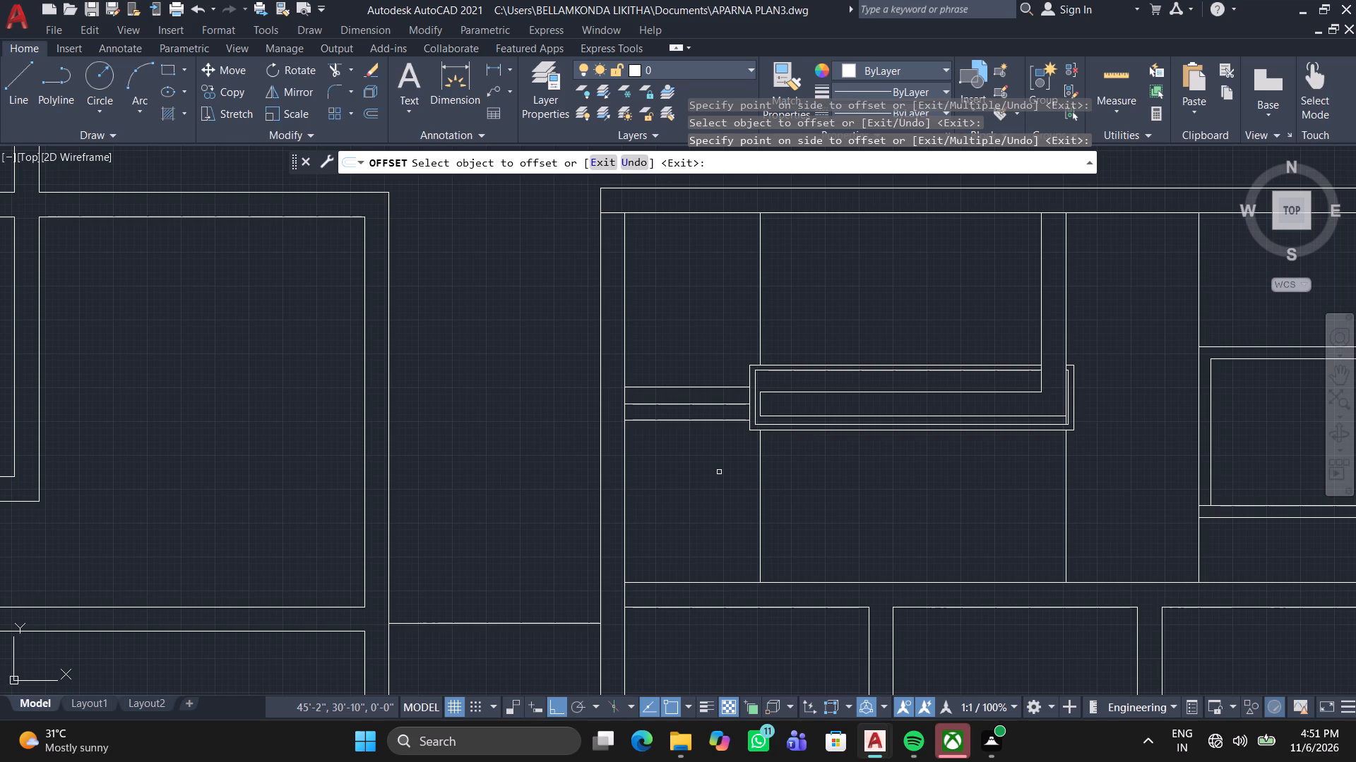
scroll(719, 472, down, 1)
middle_drag(719, 480, 688, 538)
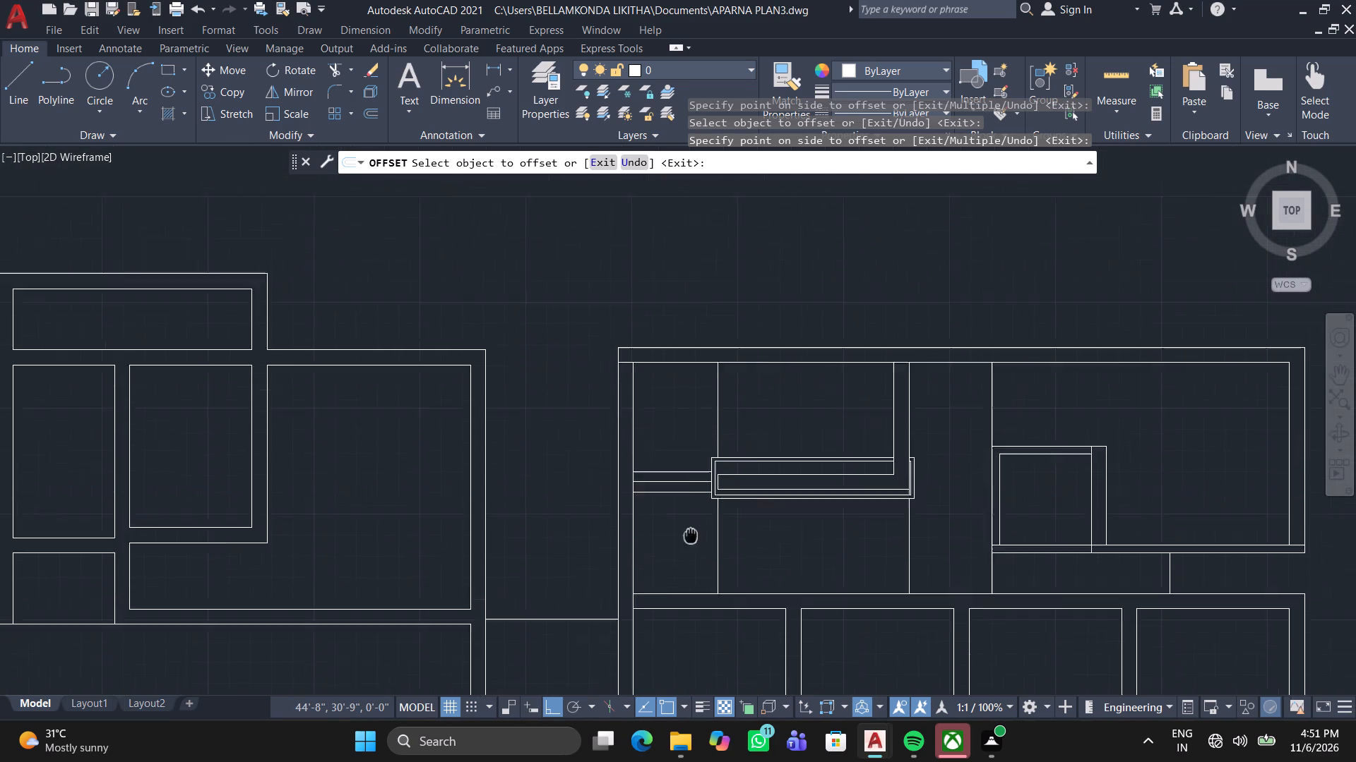
middle_drag(688, 538, 682, 562)
scroll(701, 472, down, 1)
middle_drag(686, 467, 719, 268)
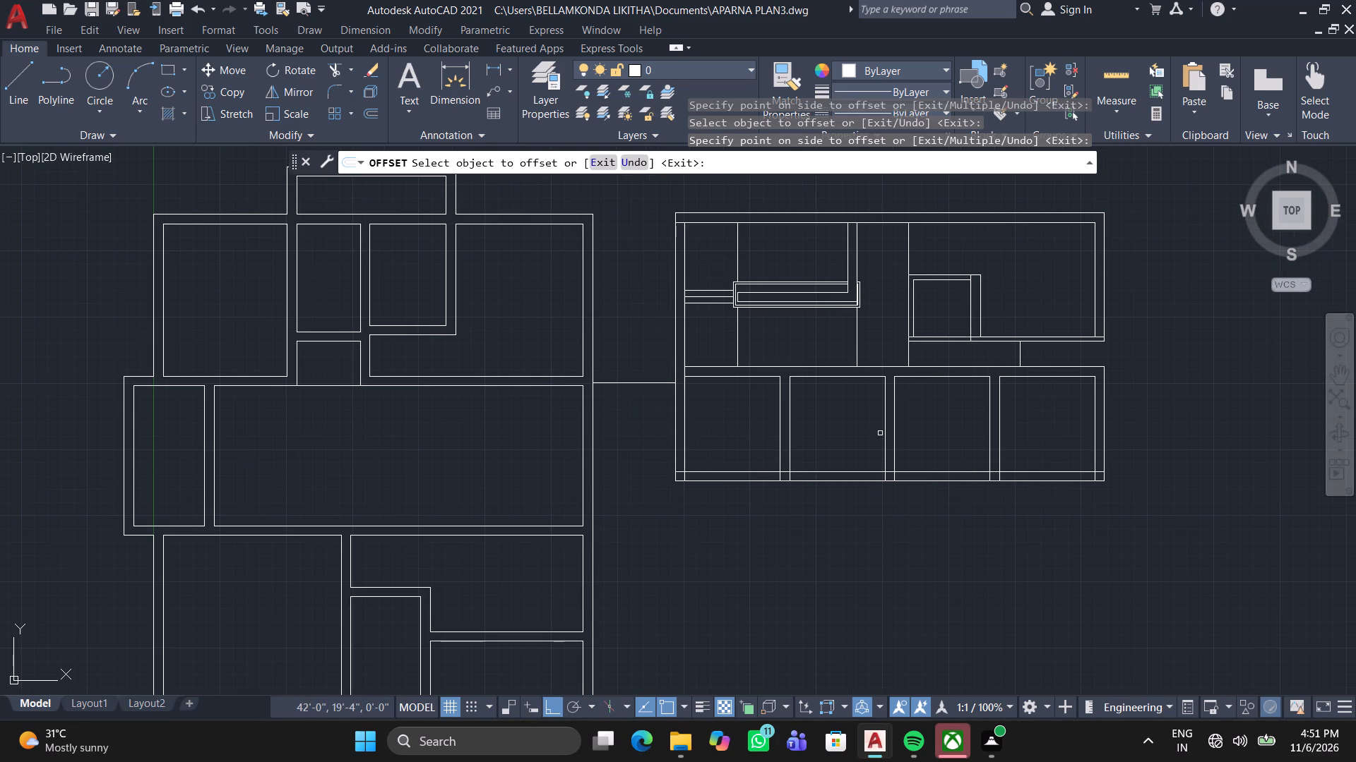
middle_drag(838, 385, 821, 461)
scroll(804, 403, up, 1)
middle_drag(803, 401, 804, 401)
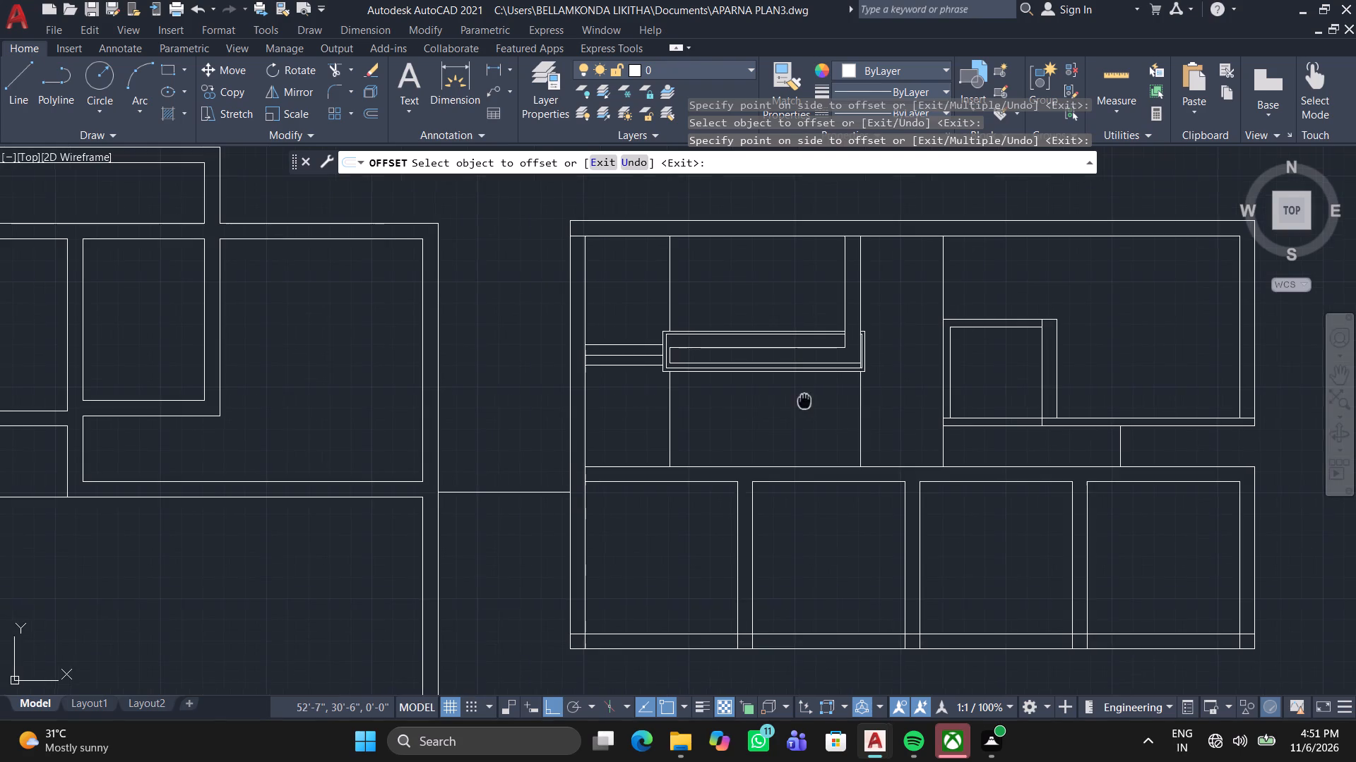
middle_drag(804, 401, 864, 366)
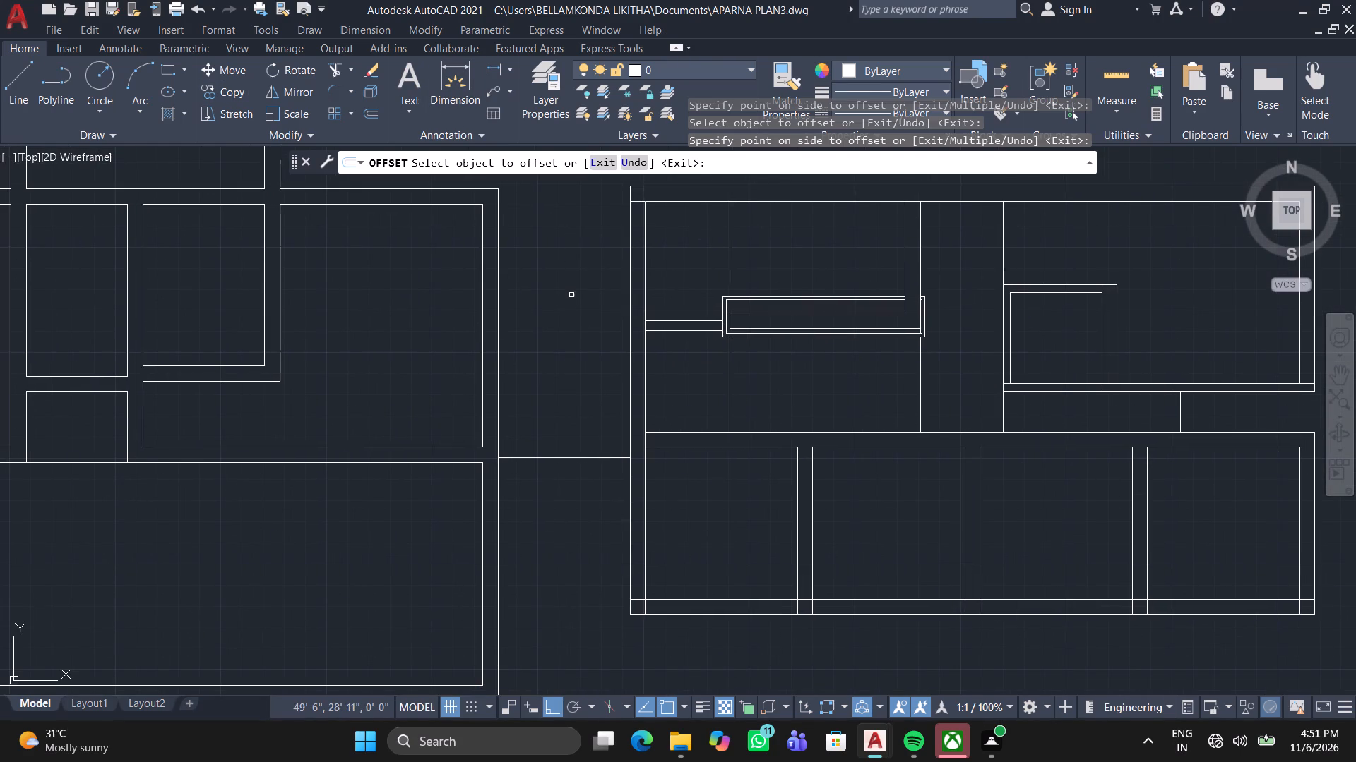
Offset the lower flight's left vertical line 11" to the right repeatedly to make five successive tread lines.
key(space)
key(space)
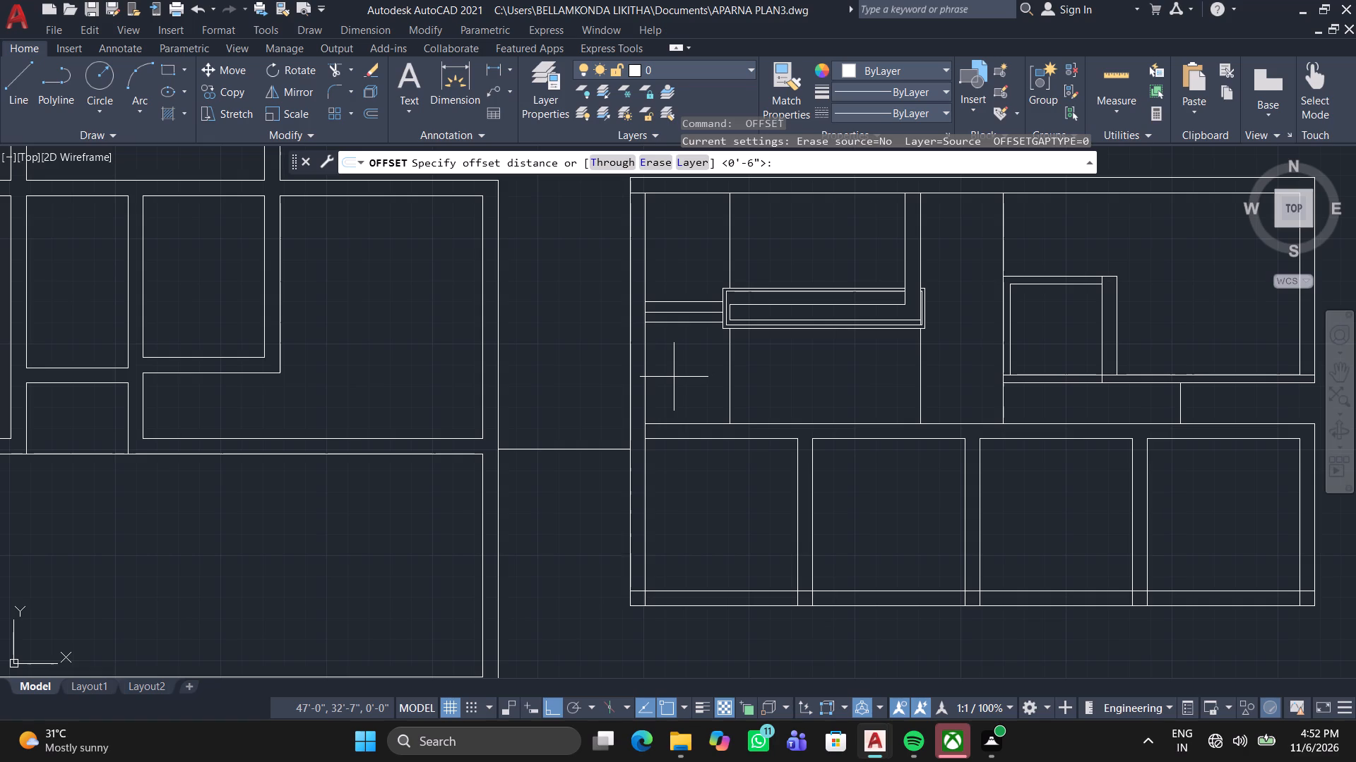
text(11)
key(Return)
scroll(745, 373, up, 3)
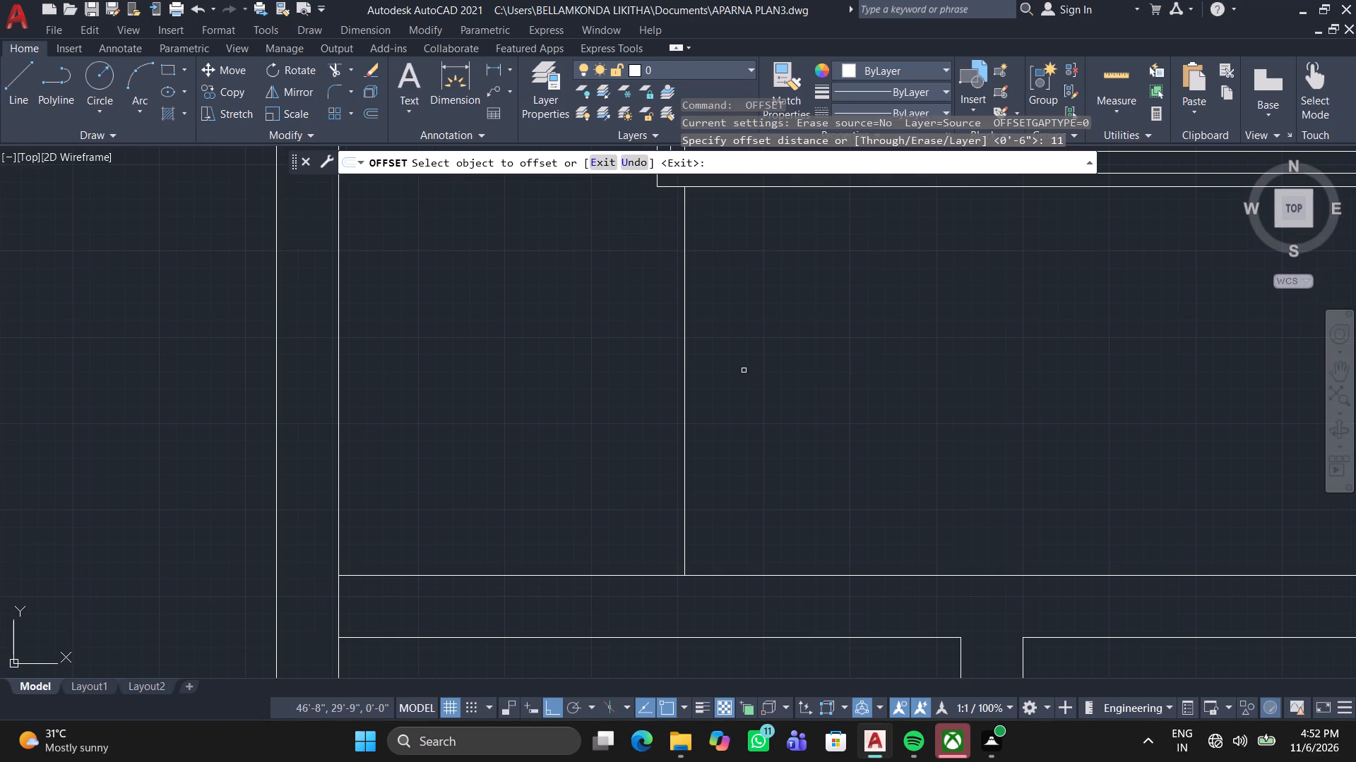
click(685, 382)
click(838, 367)
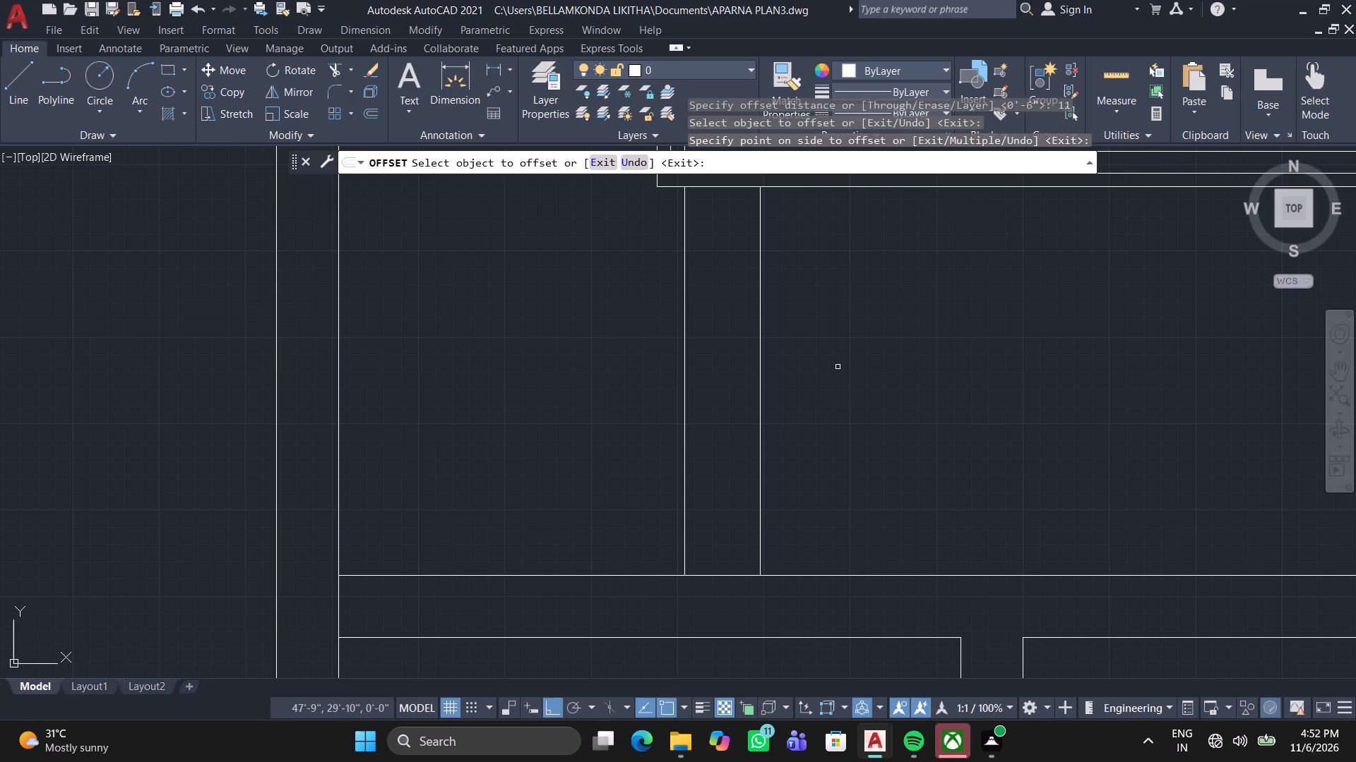
click(760, 395)
click(872, 382)
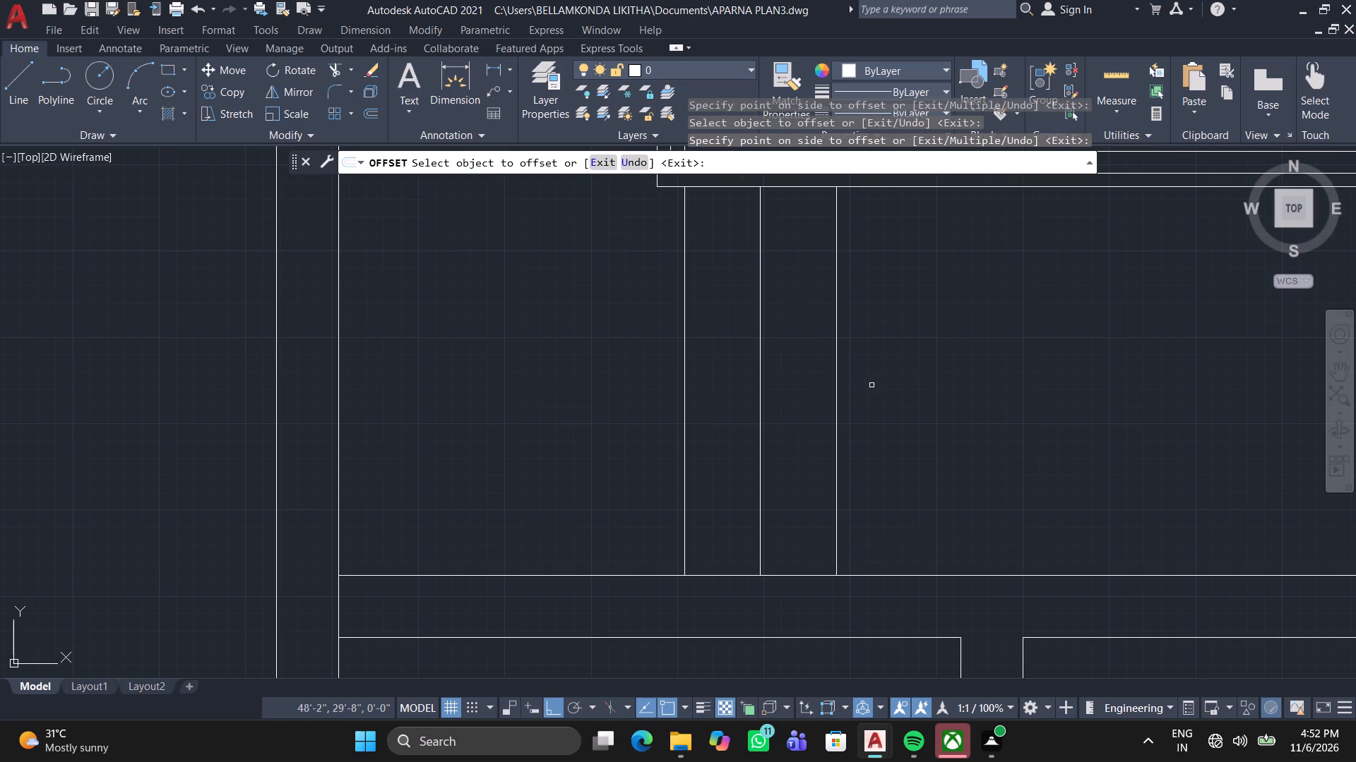
click(834, 398)
click(916, 384)
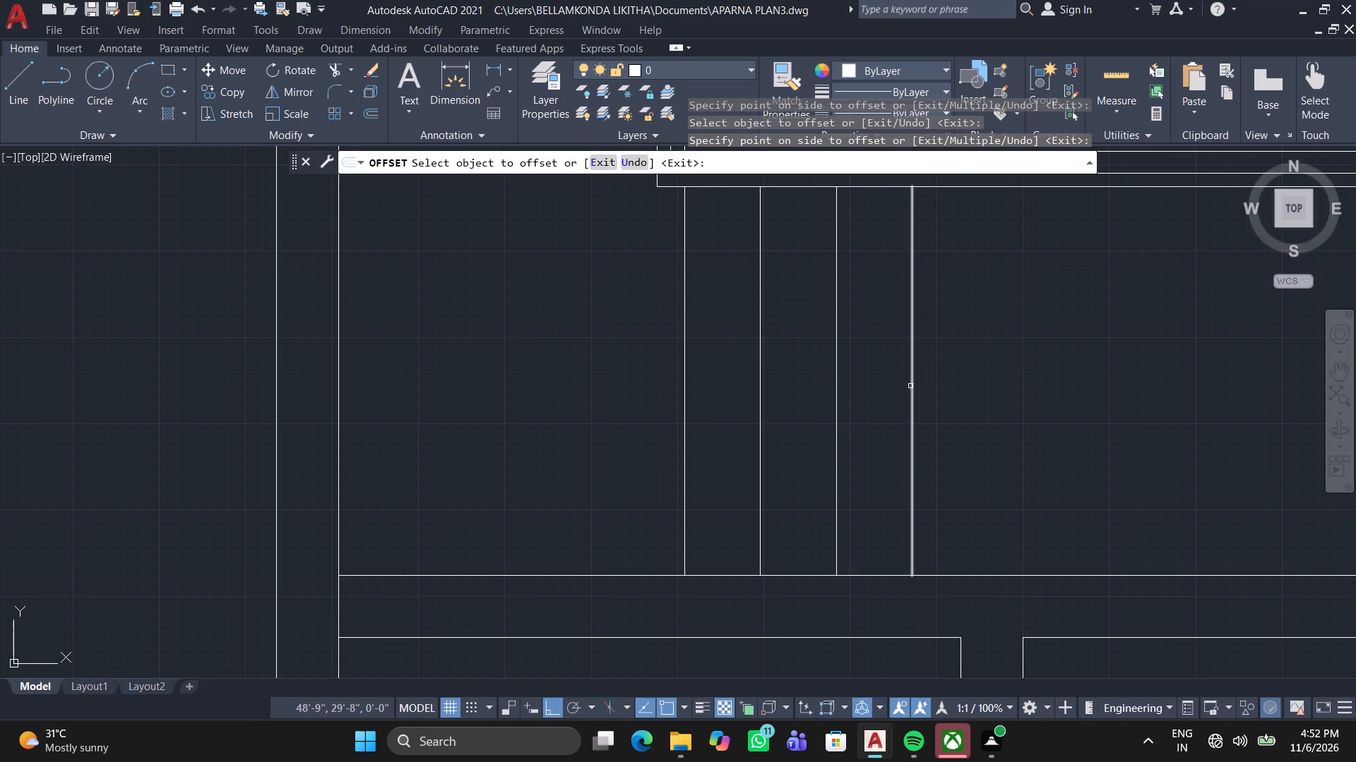
click(914, 387)
click(1037, 373)
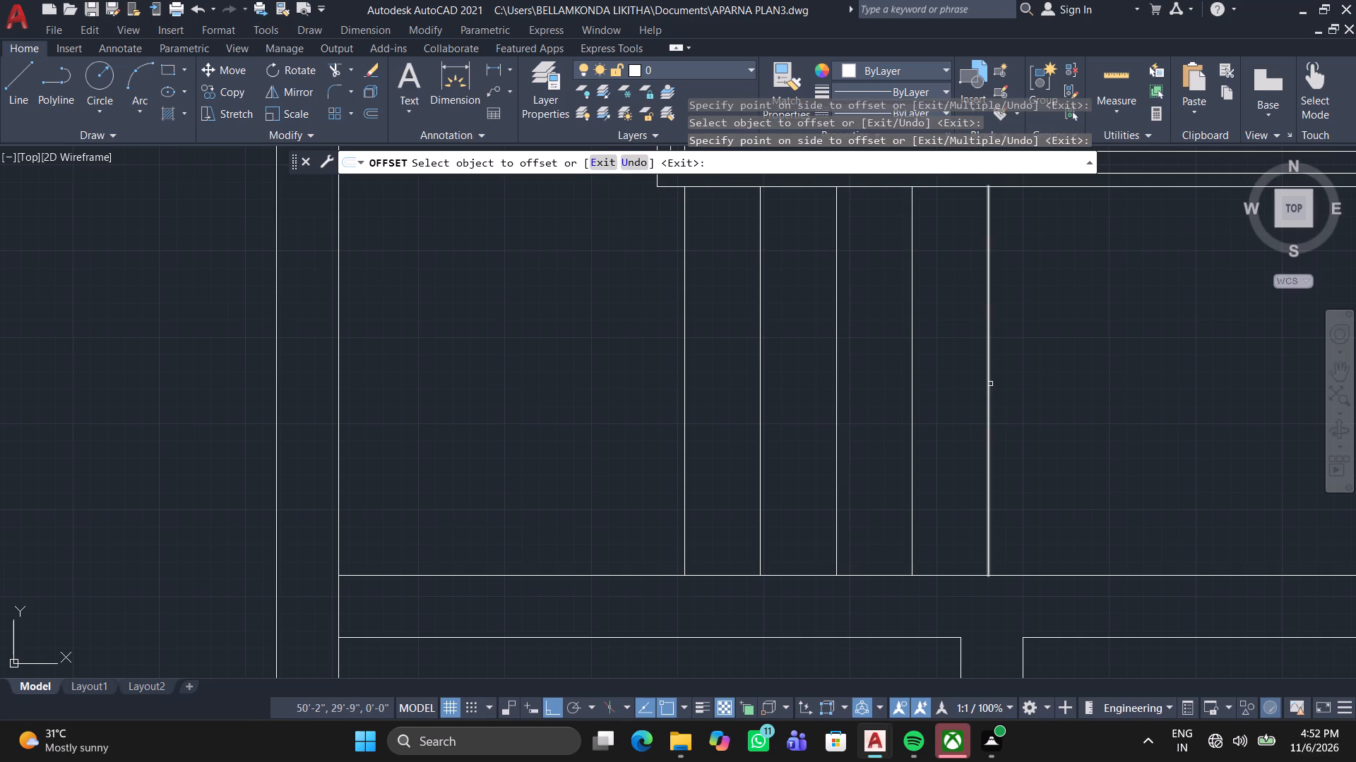
click(990, 384)
click(1124, 356)
Offset four more tread lines at 11" spacing toward the right end of the lower flight.
click(1064, 387)
click(1124, 377)
middle_drag(1109, 440, 930, 513)
click(963, 471)
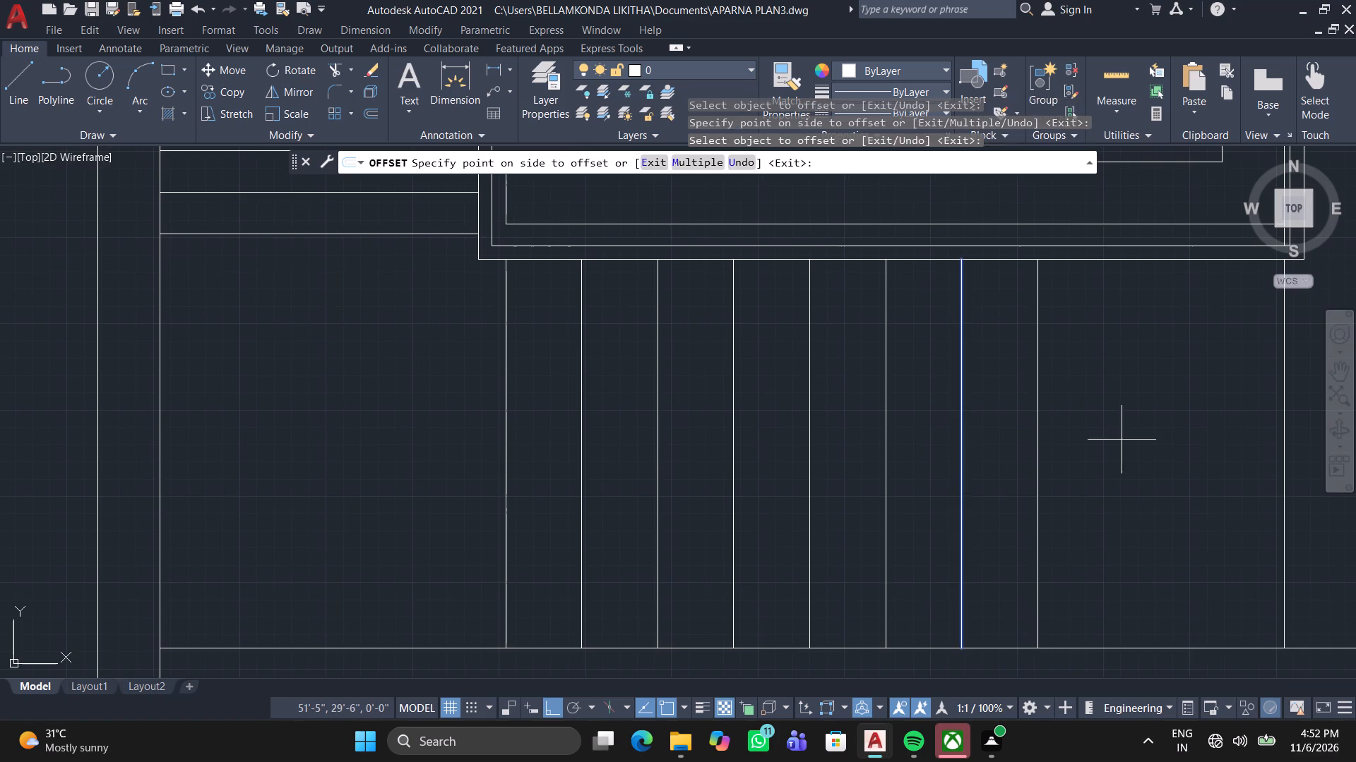
click(1123, 440)
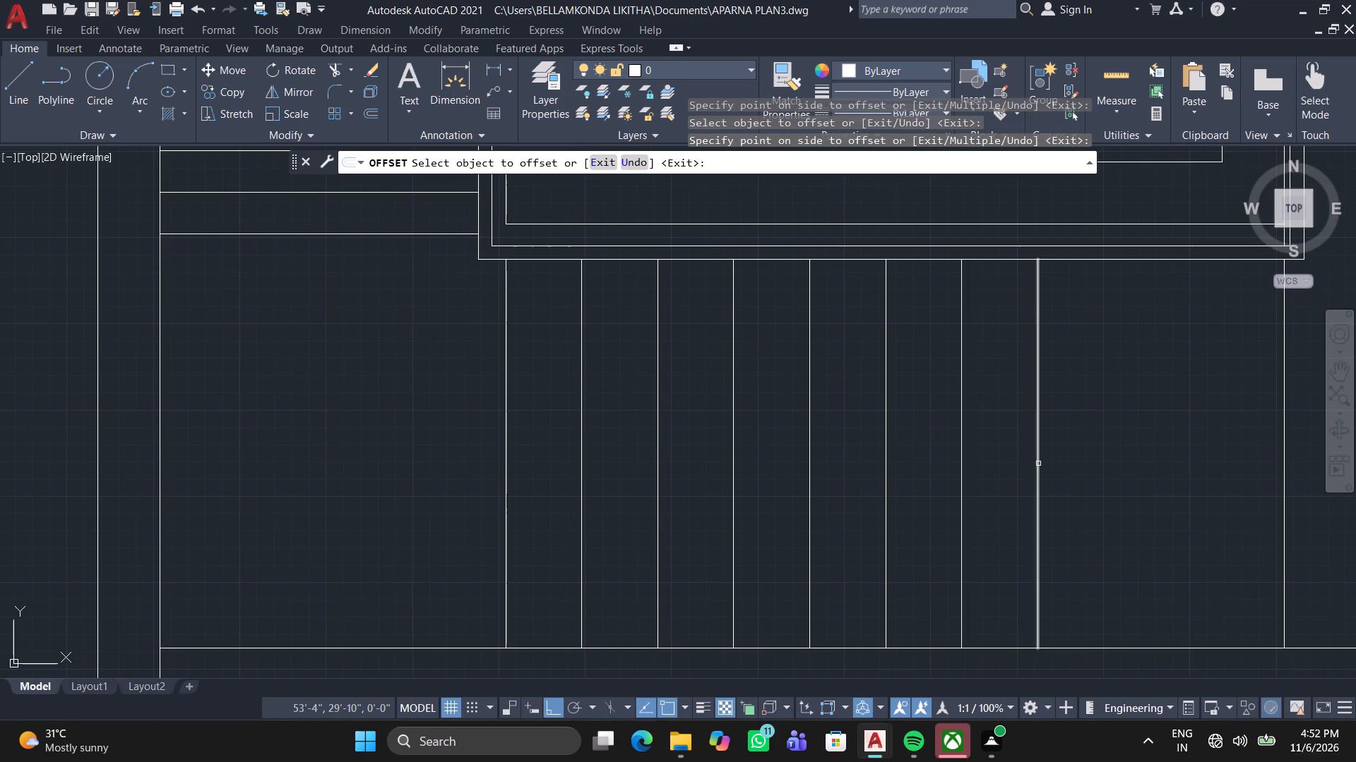
click(1037, 468)
click(1287, 411)
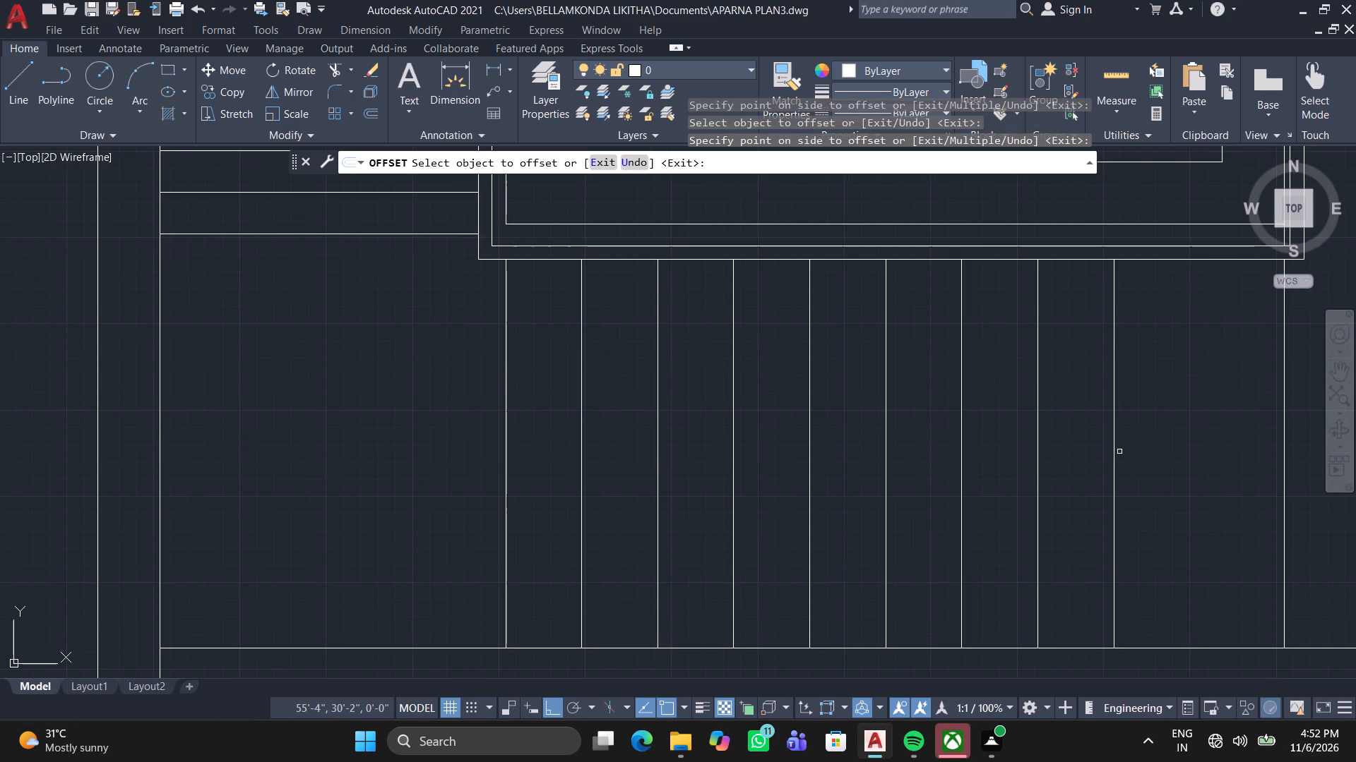
click(1114, 455)
click(1251, 435)
Offset the upper flight's left vertical line 11" to the right repeatedly to make four successive tread lines above the divider.
scroll(1213, 449, down, 1)
middle_drag(1213, 471, 1213, 473)
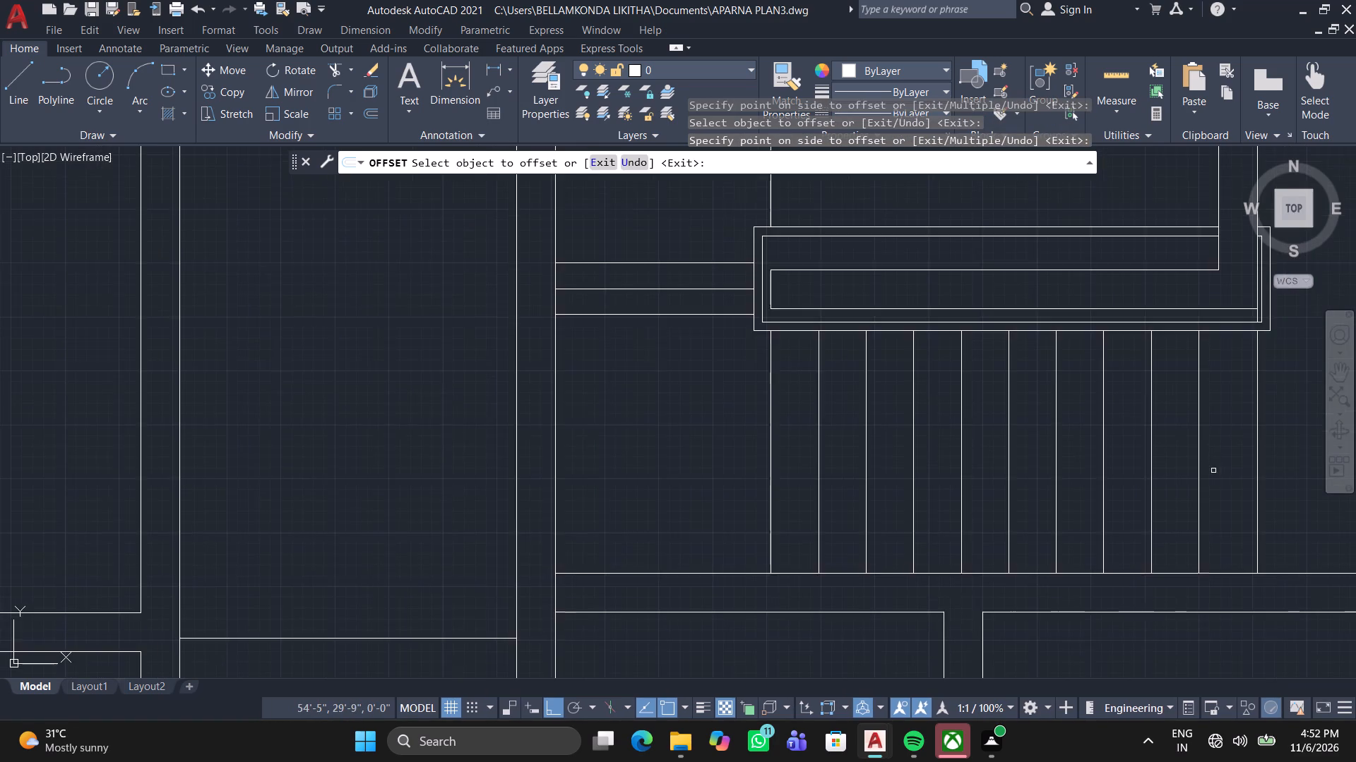
middle_drag(1213, 473, 1195, 504)
scroll(1195, 504, down, 1)
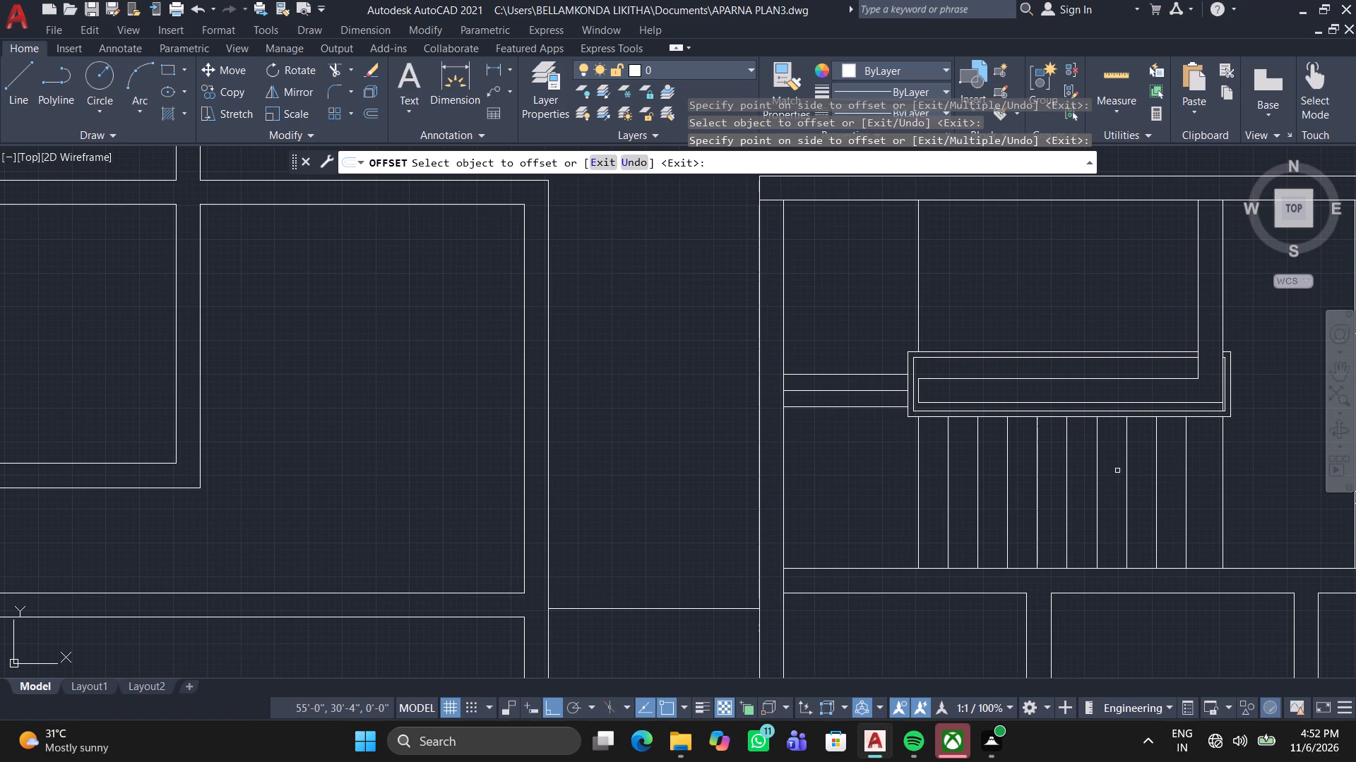
middle_drag(1053, 409, 1156, 428)
middle_click(1156, 428)
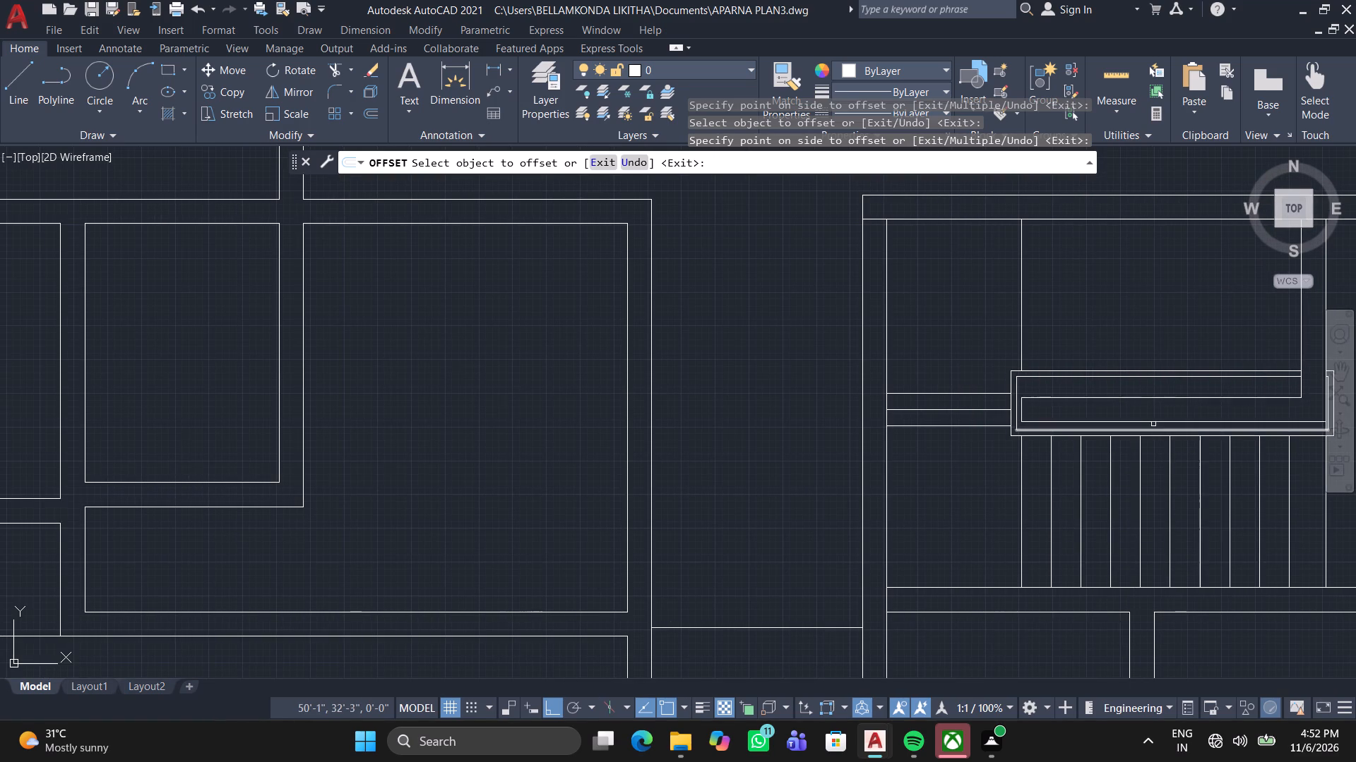
scroll(1042, 335, up, 1)
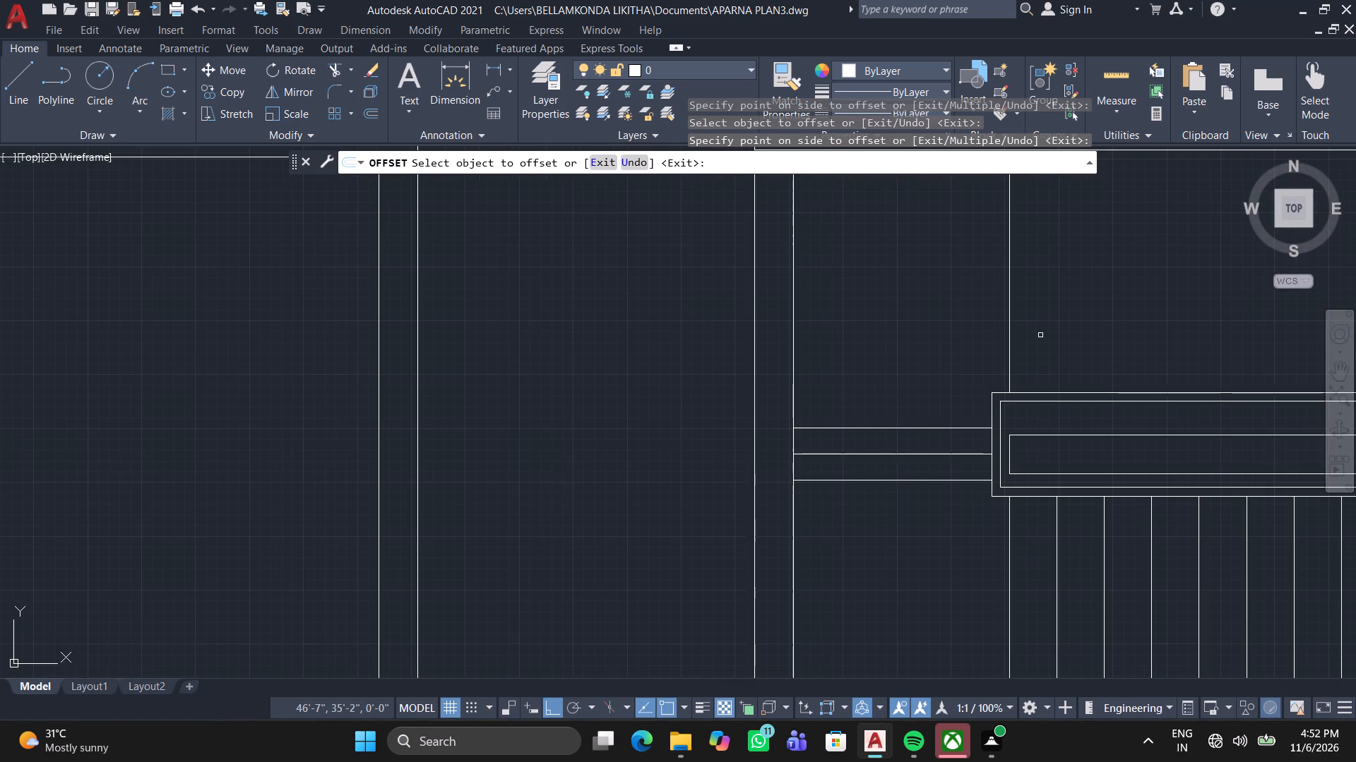
click(1023, 342)
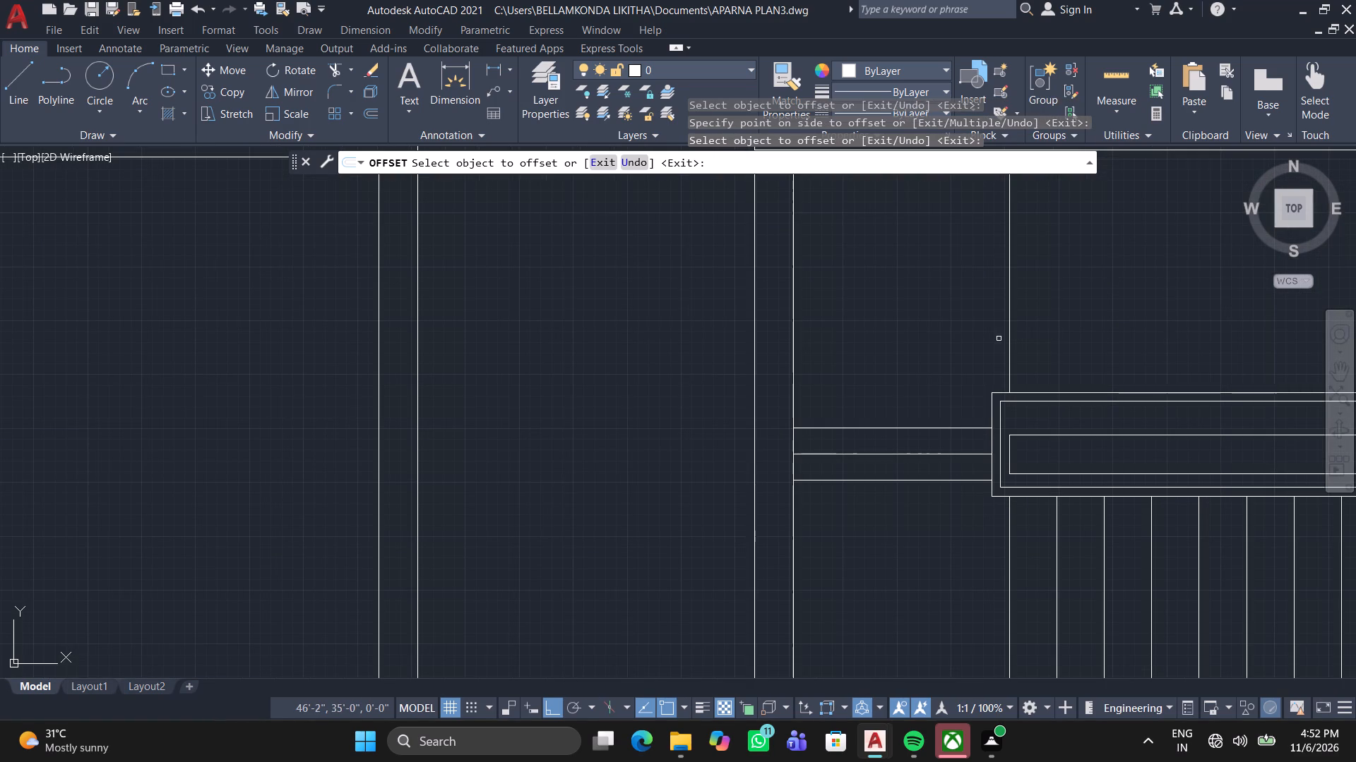
click(1008, 340)
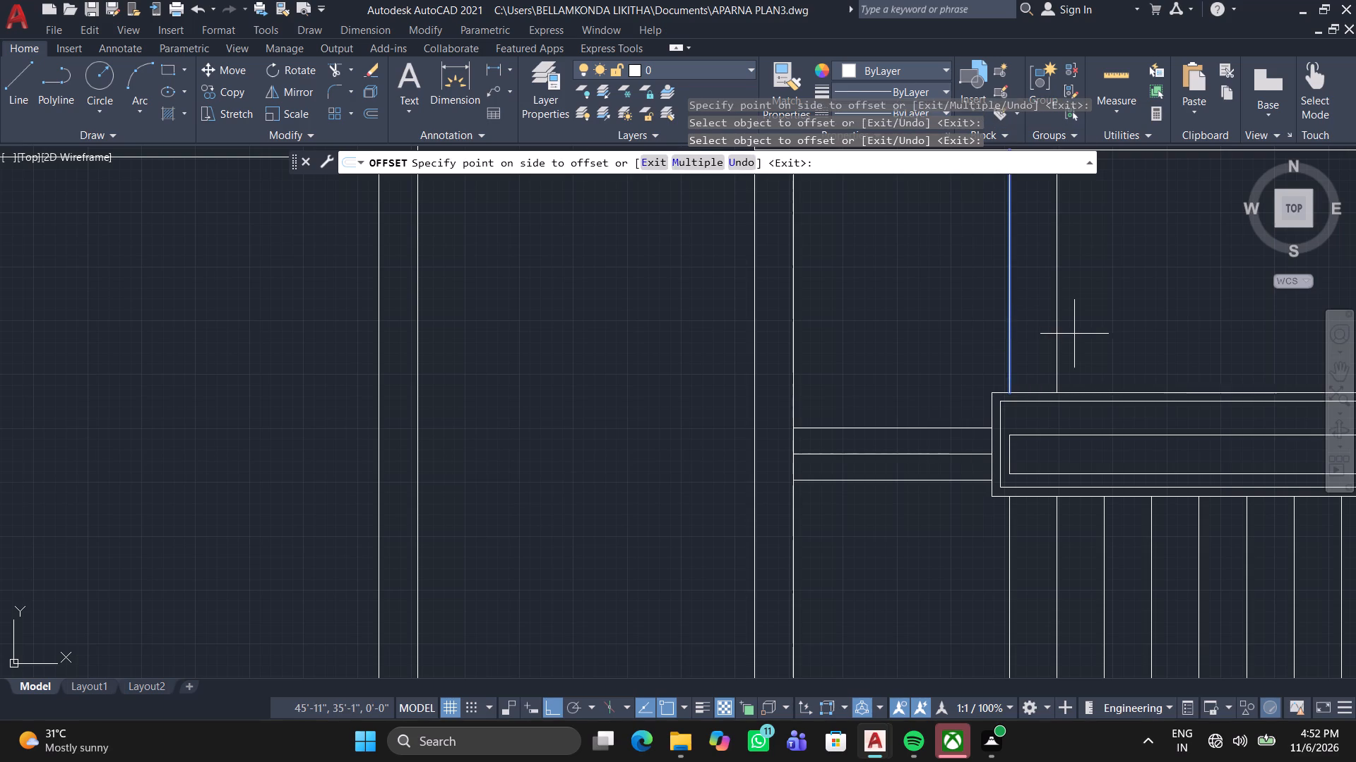
drag(1083, 336, 1089, 339)
click(1057, 335)
click(1174, 323)
middle_drag(1157, 348, 1100, 408)
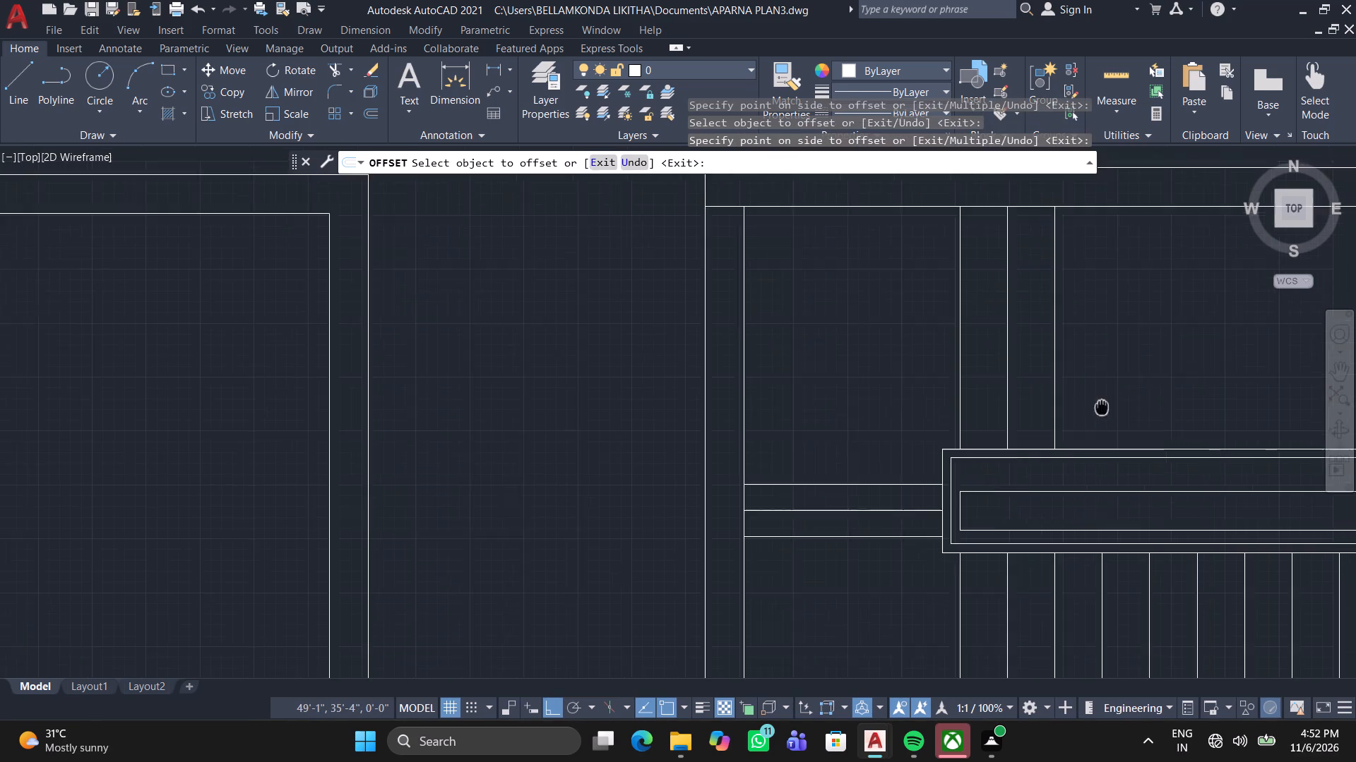
middle_drag(1100, 408, 987, 411)
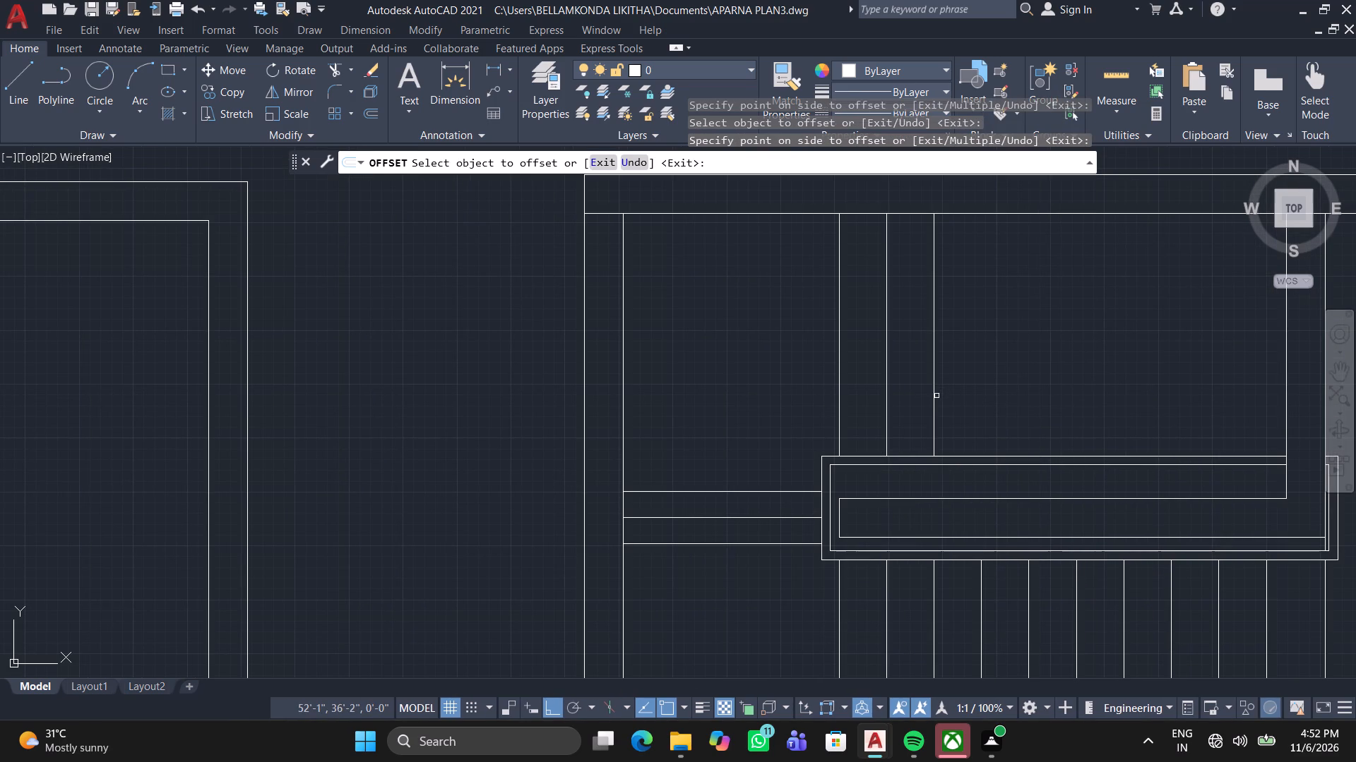
click(934, 397)
click(1100, 375)
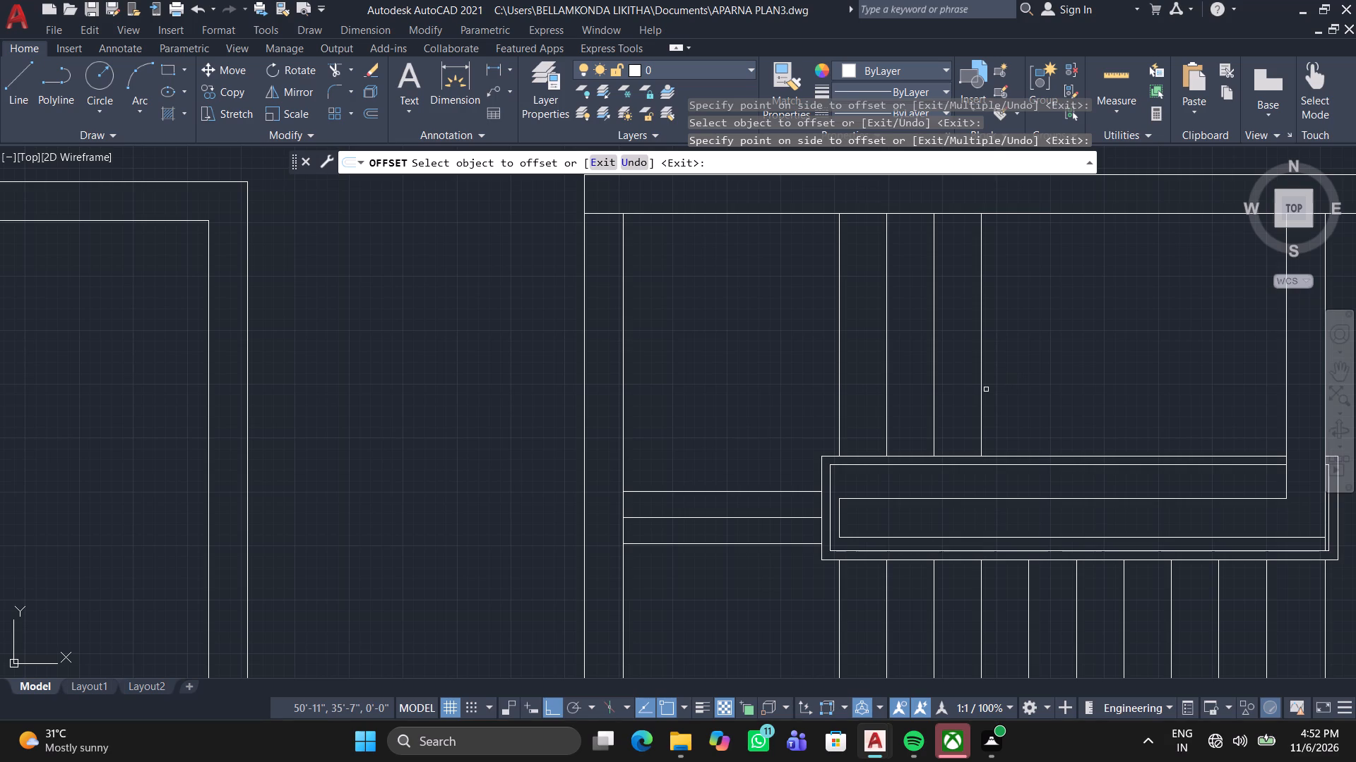
click(982, 394)
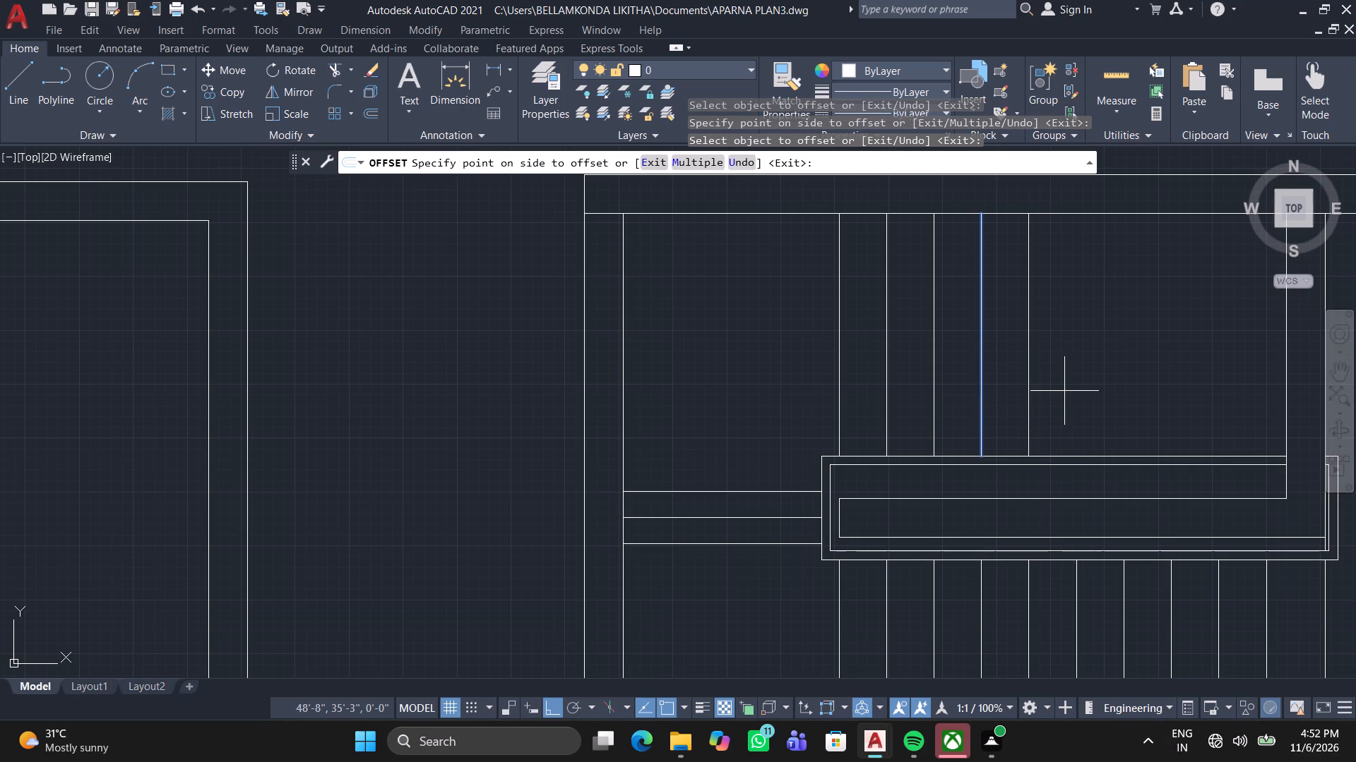
click(1064, 392)
Erase the middle of the three horizontal lines between the left wall and the divider.
scroll(1064, 394, down, 2)
middle_drag(1064, 394, 842, 357)
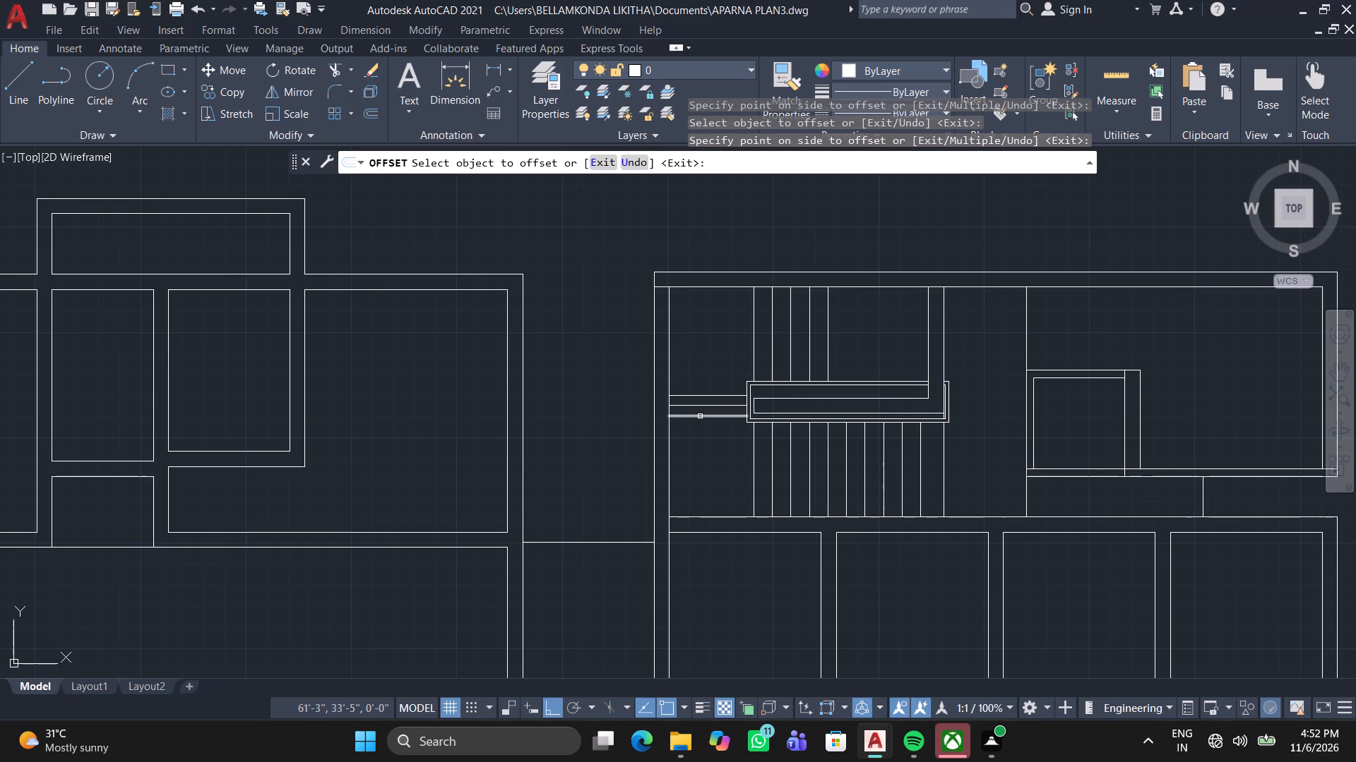
scroll(701, 416, up, 3)
key(Escape)
click(796, 390)
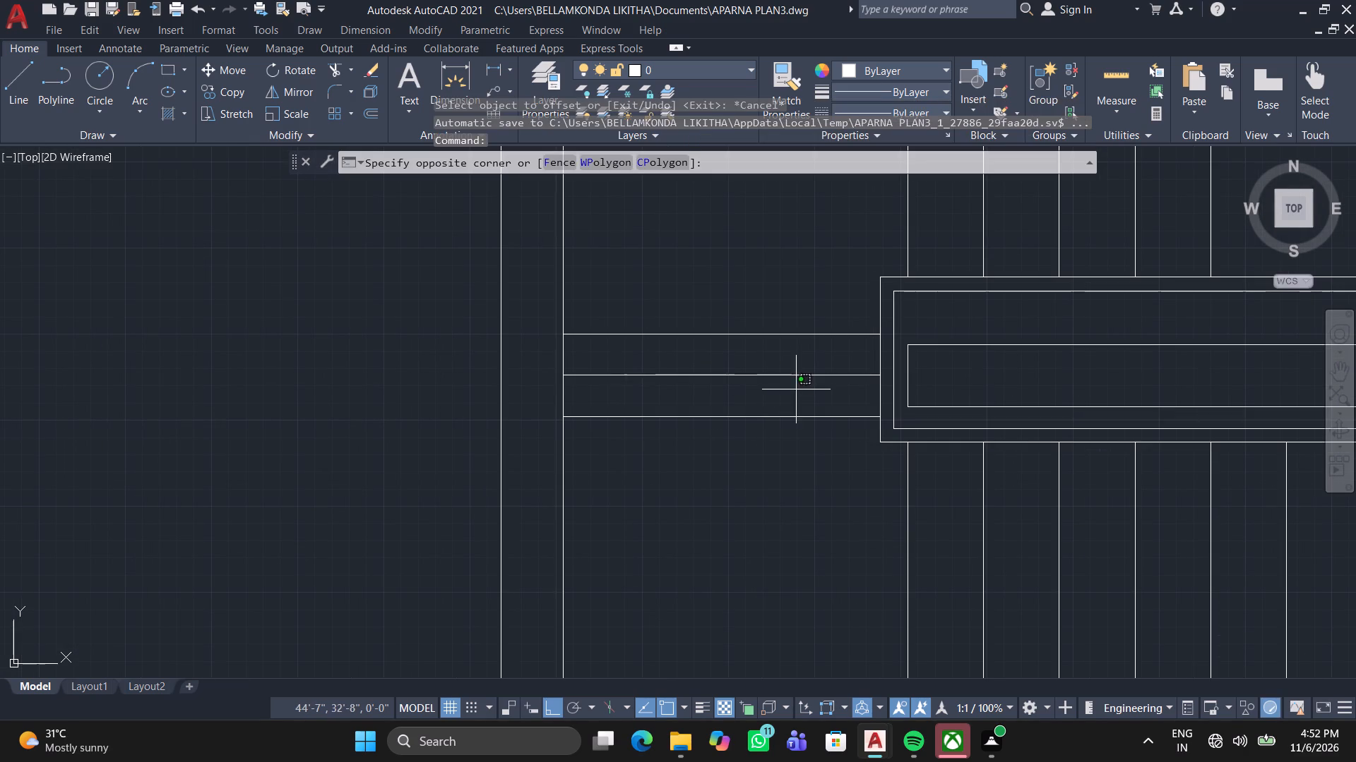
click(767, 358)
key(Delete)
Copy the two remaining landing lines from the left wall's inner face to the divider's outer right edge.
click(815, 479)
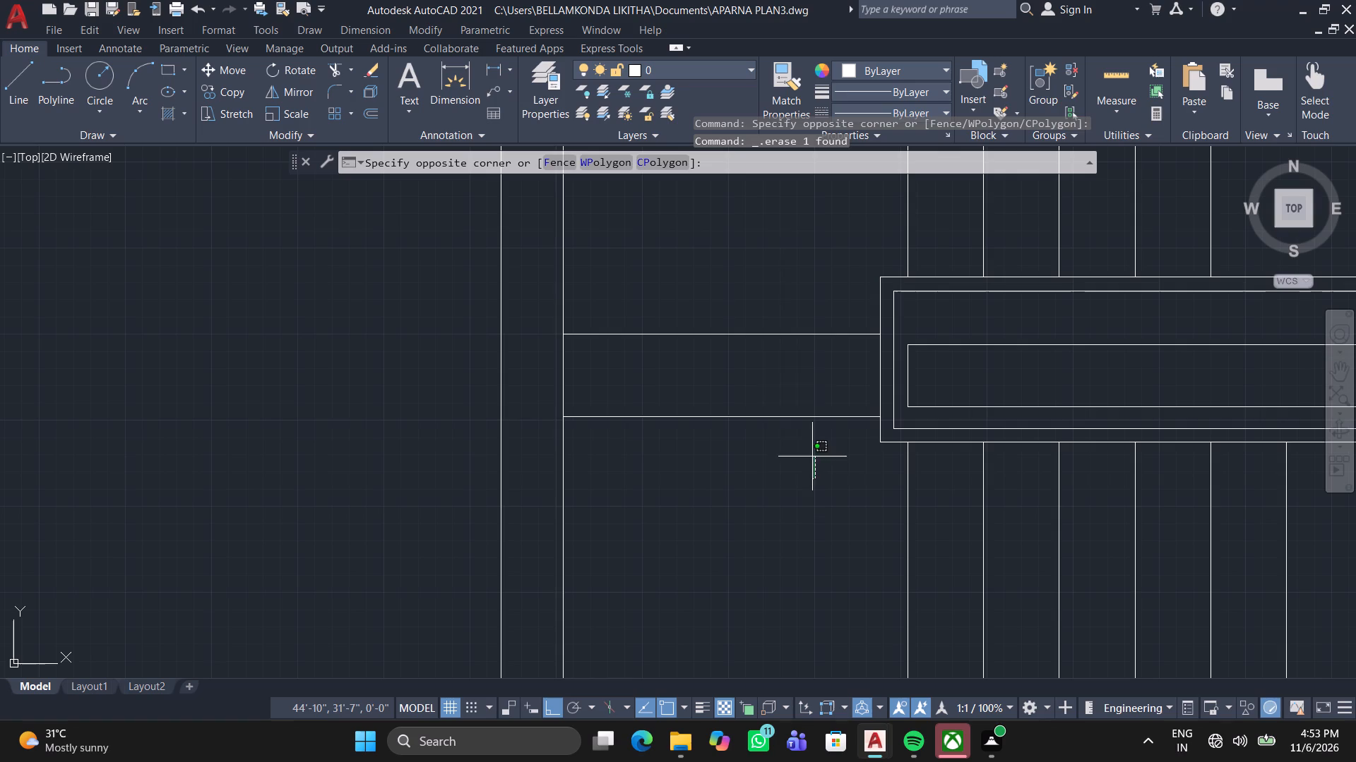
click(747, 301)
right_click(756, 465)
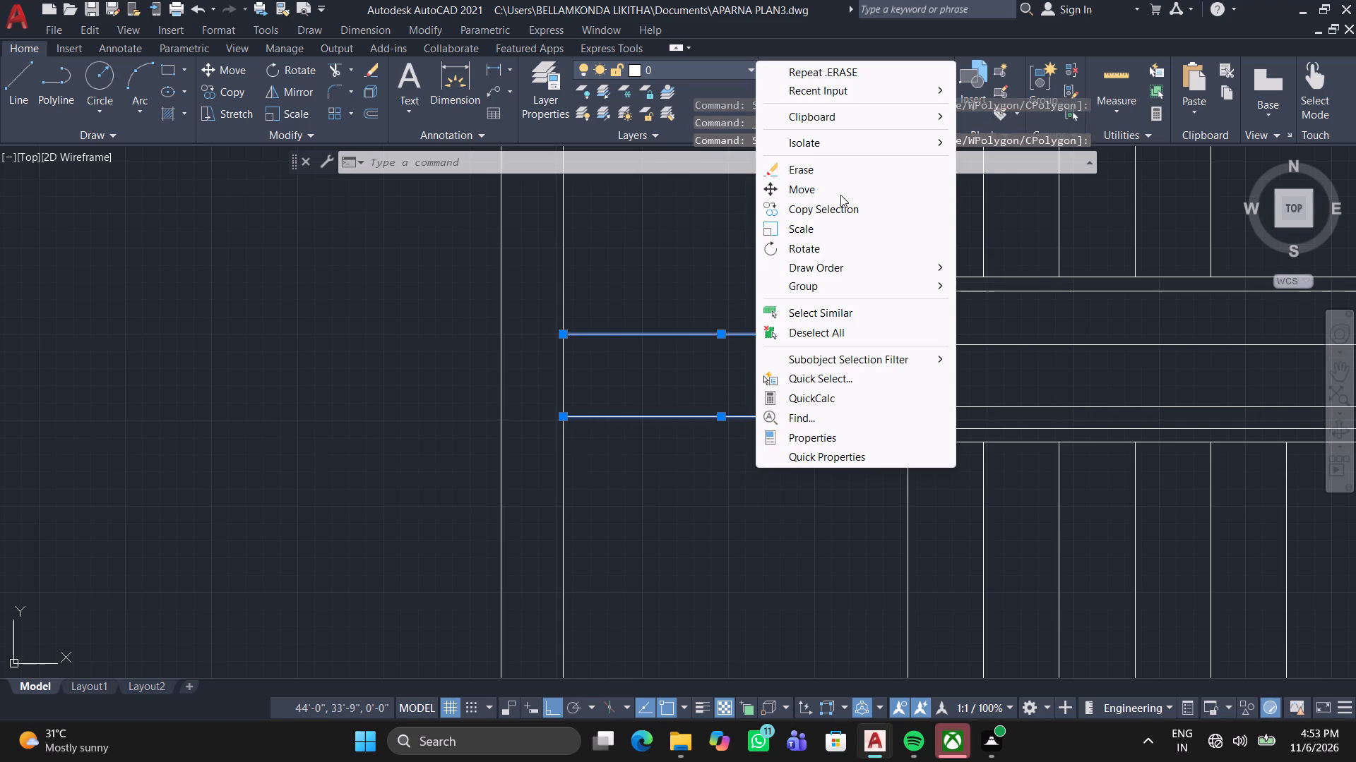
click(847, 202)
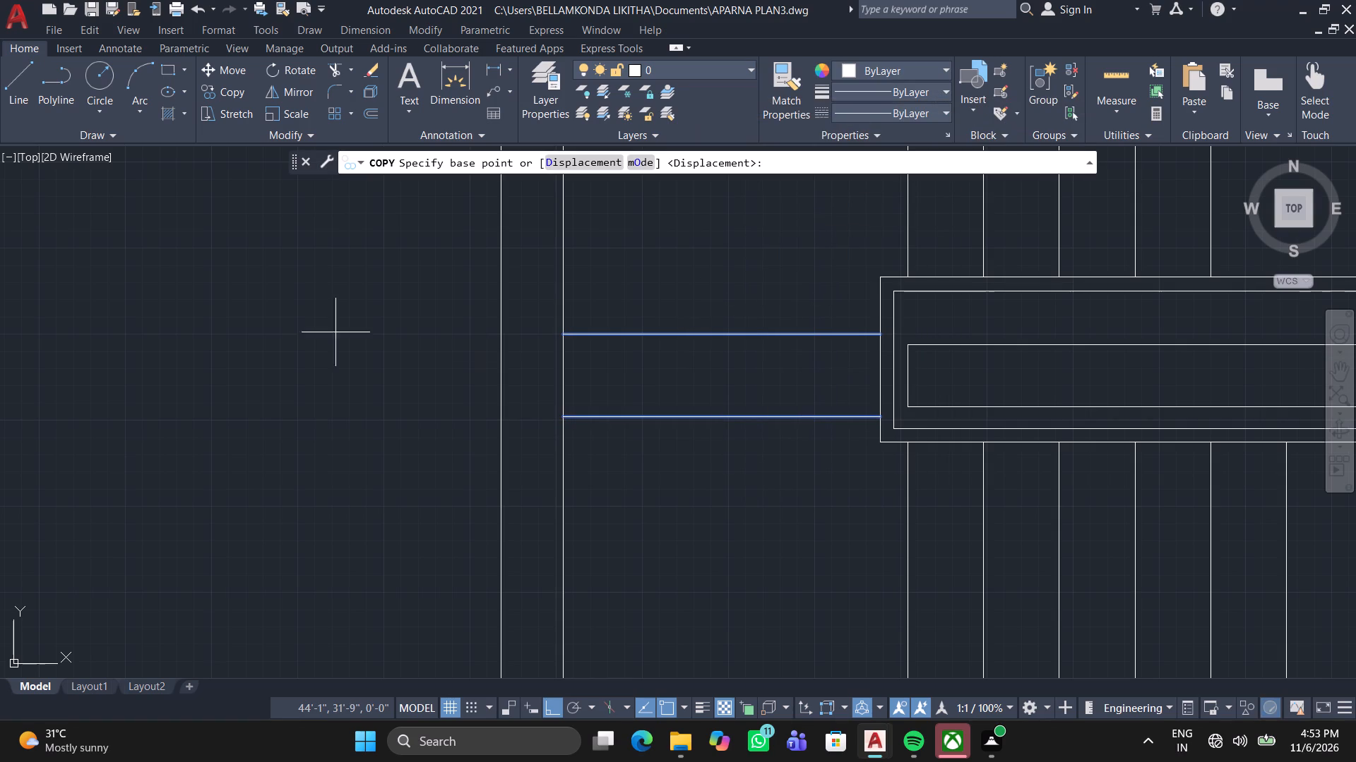
click(566, 335)
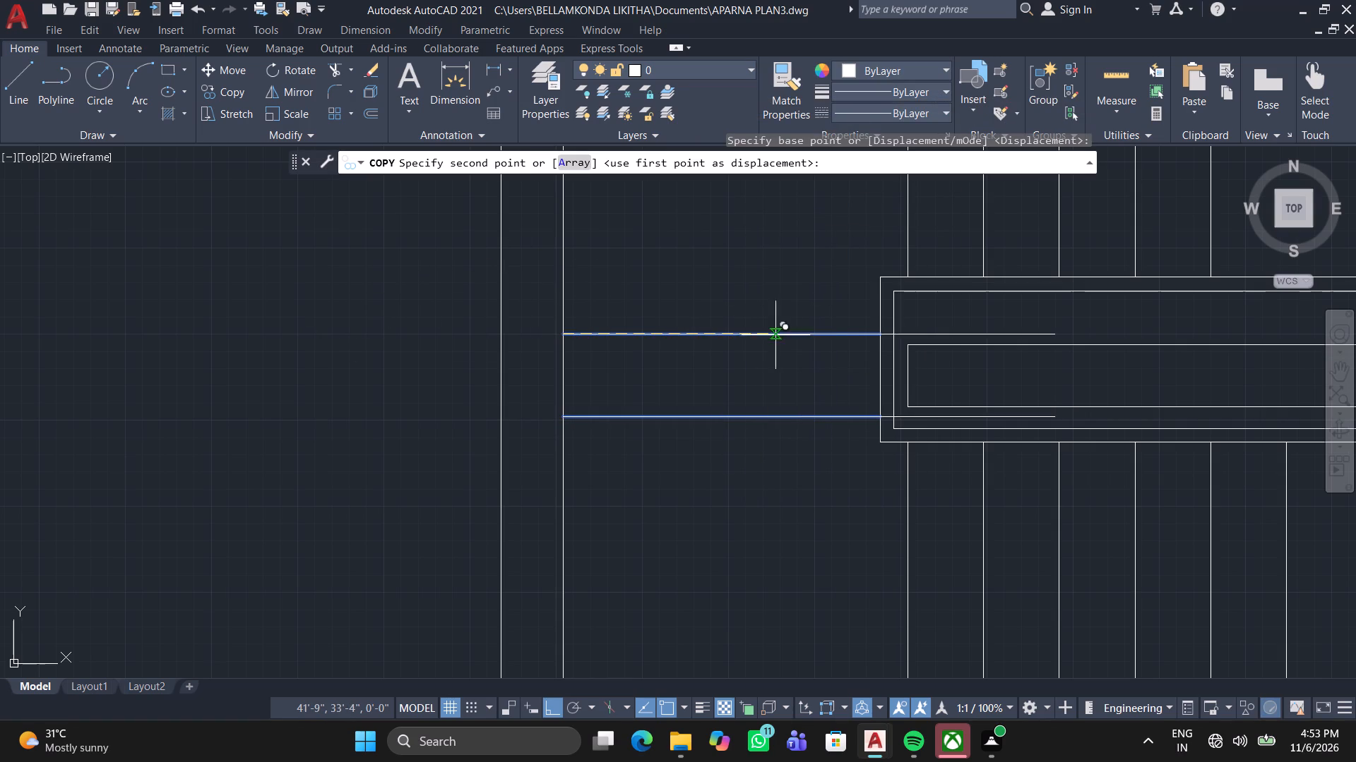
middle_drag(1053, 331, 510, 437)
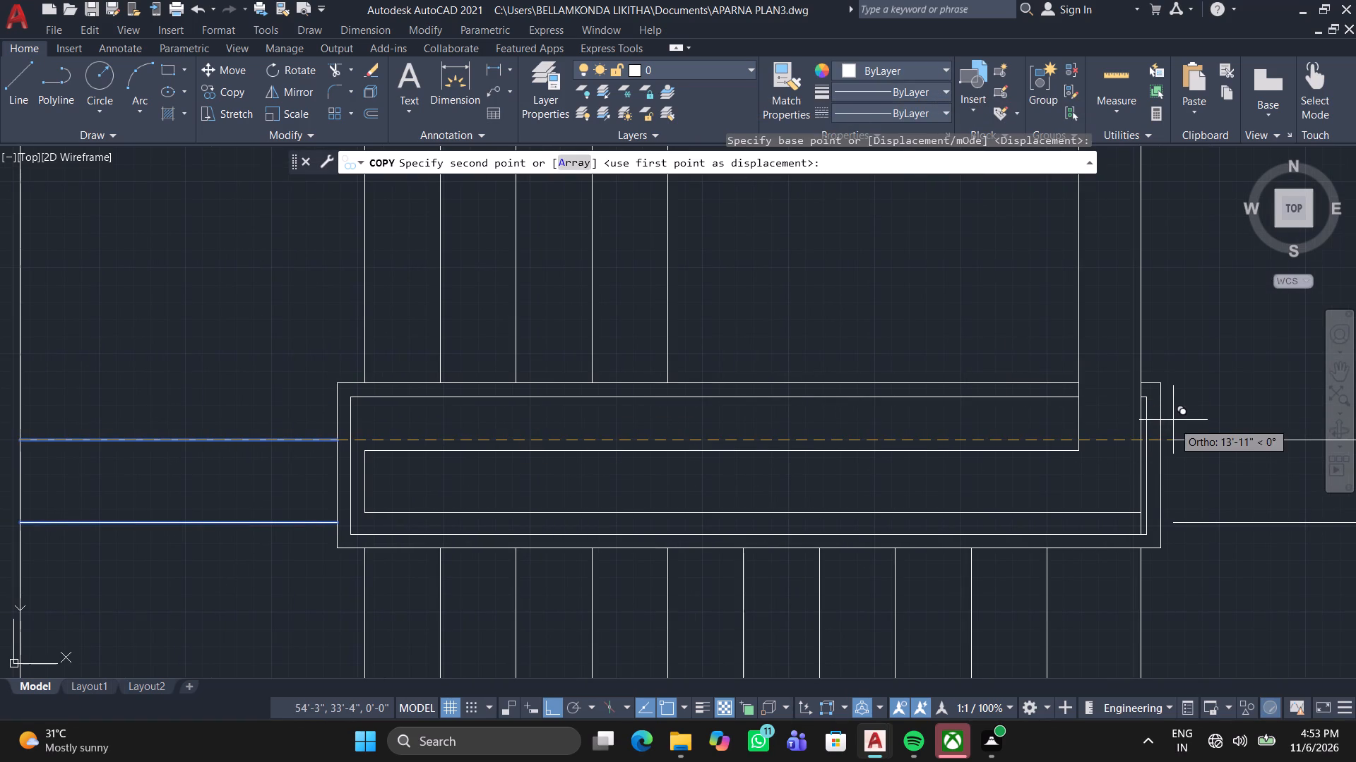
scroll(1165, 445, up, 4)
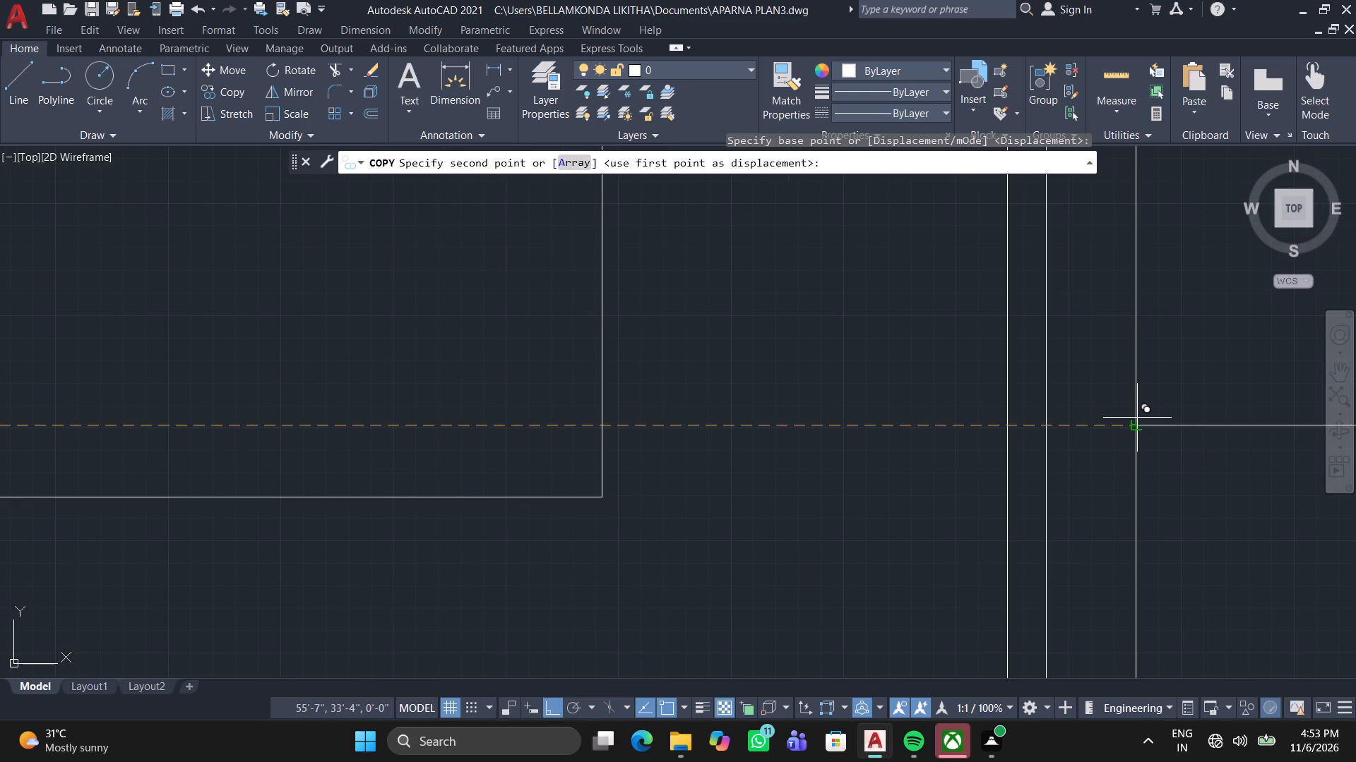
click(1137, 423)
scroll(1132, 423, down, 4)
scroll(1152, 510, down, 2)
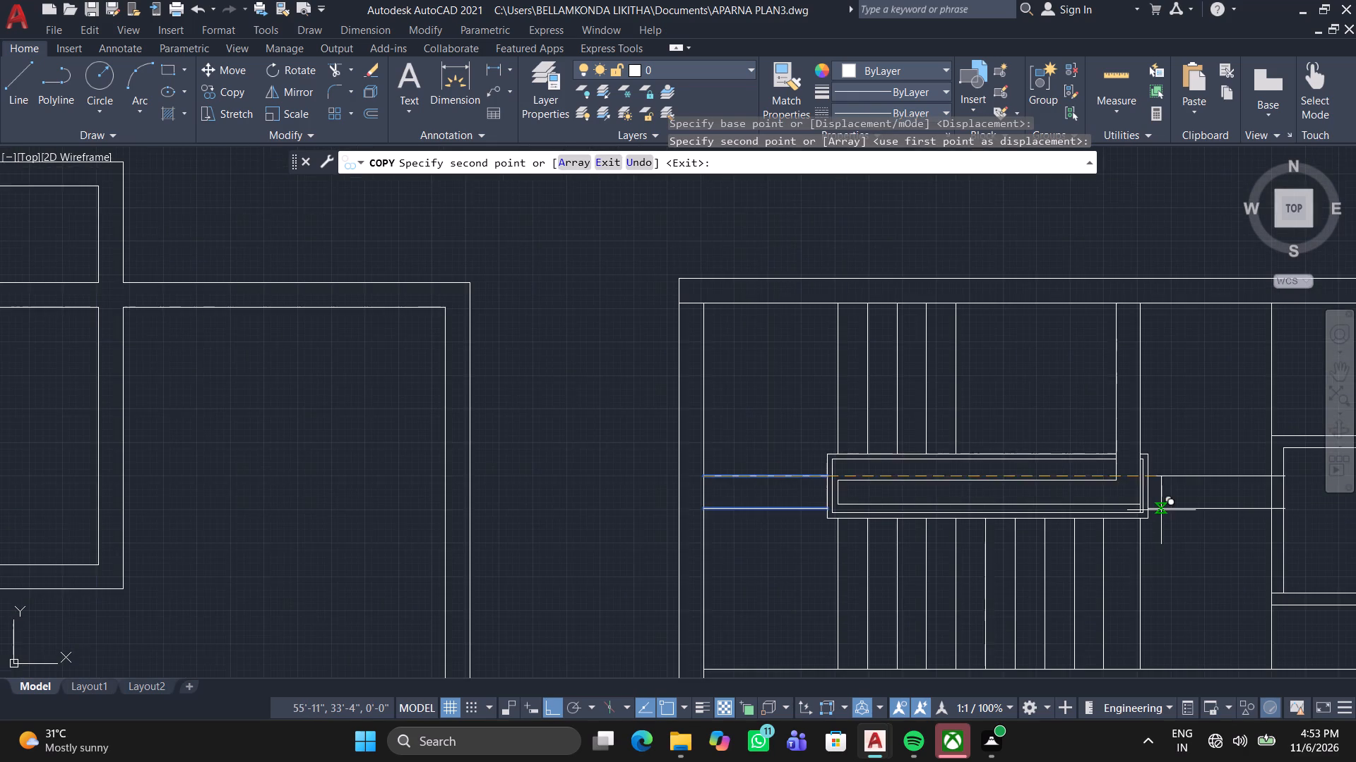
middle_drag(1161, 509, 1057, 508)
key(Escape)
Draw a 3' opening in the top wall above the stairs, leftward from the vertical wall line, with jamb lines across the wall thickness.
middle_drag(1201, 513, 1193, 394)
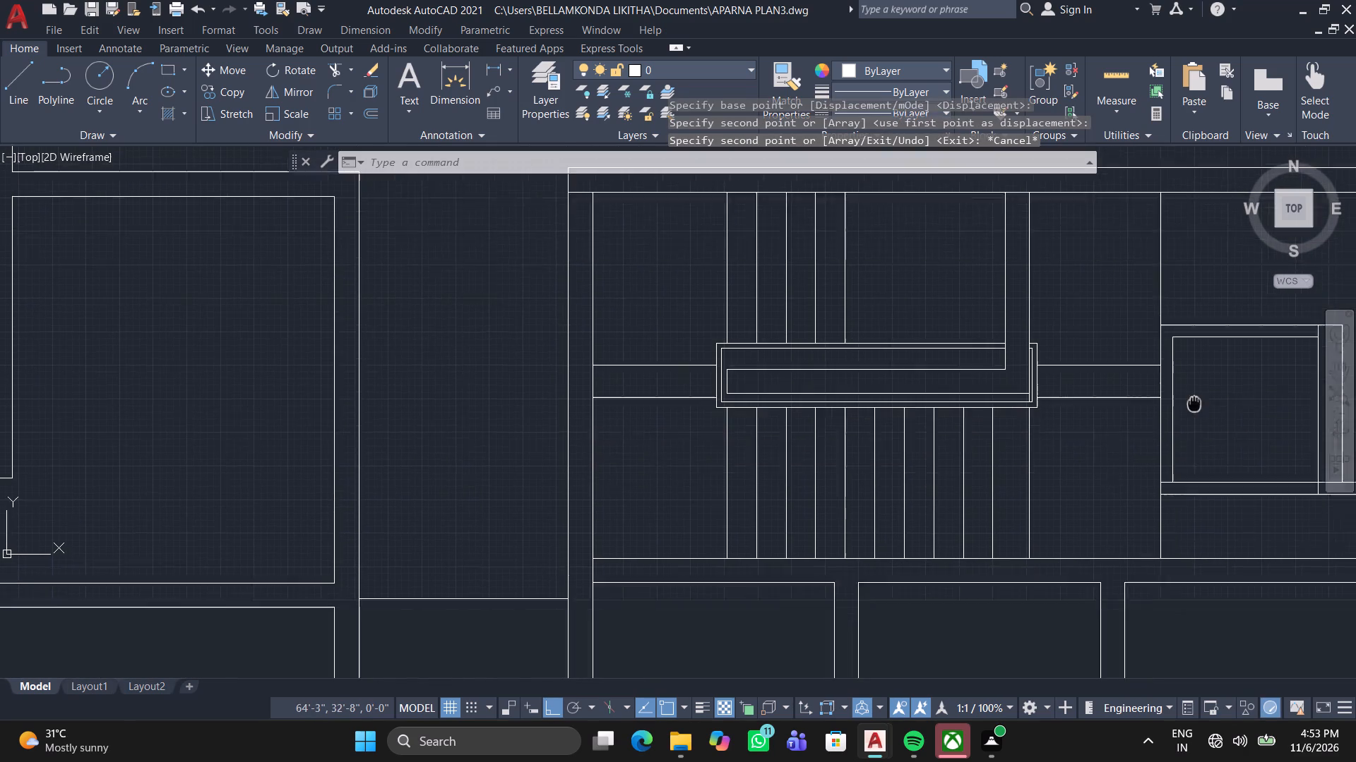
middle_drag(1193, 394, 1189, 369)
middle_drag(1004, 430, 1115, 431)
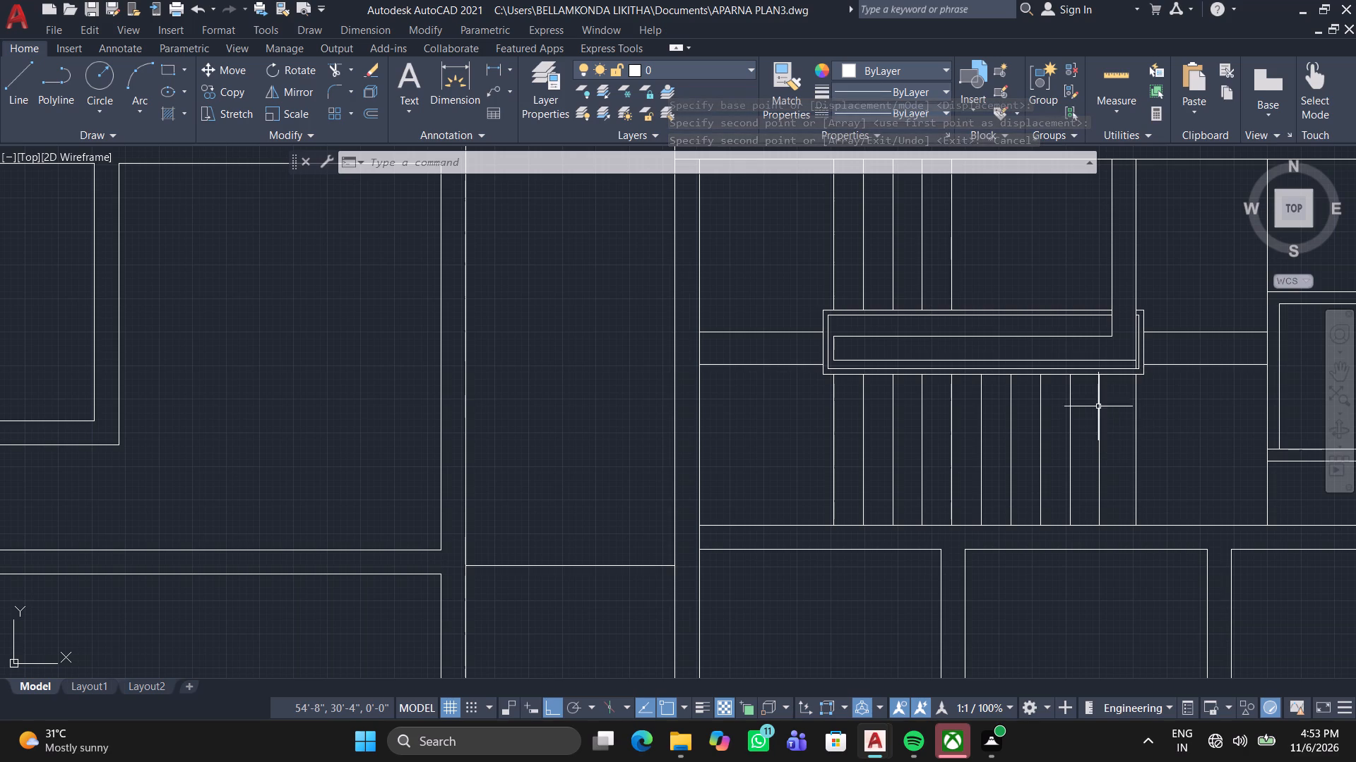
middle_drag(1094, 401, 1120, 591)
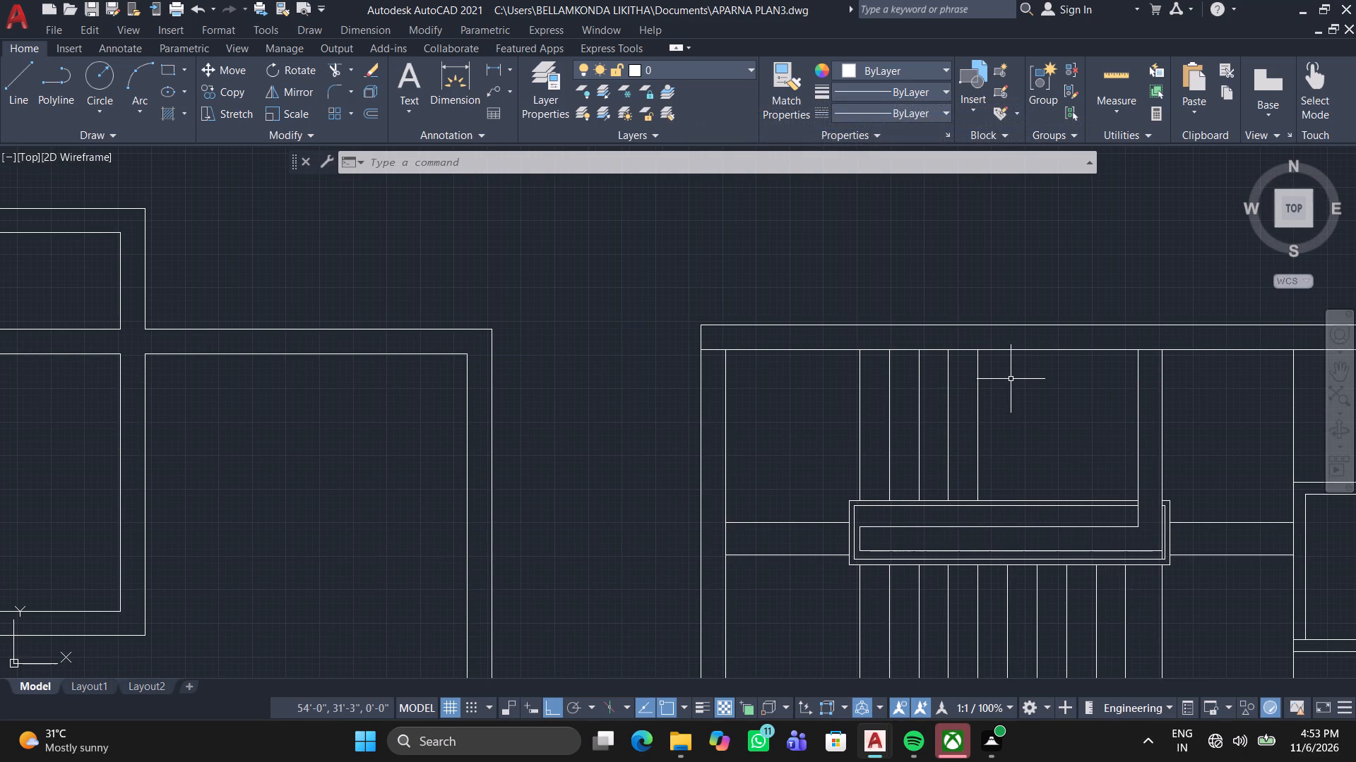
click(31, 83)
middle_drag(1225, 339, 994, 387)
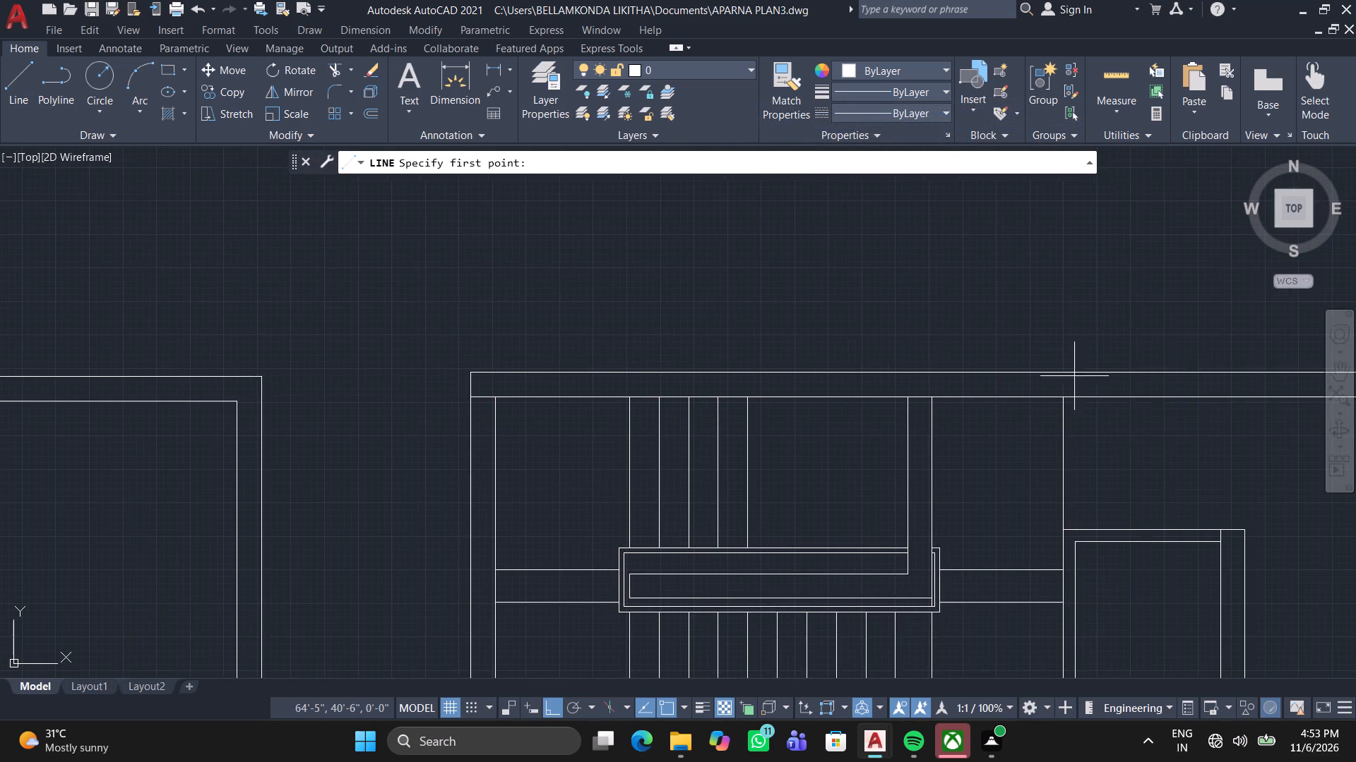
scroll(1150, 399, up, 2)
scroll(1070, 394, down, 2)
middle_drag(1071, 401, 1247, 387)
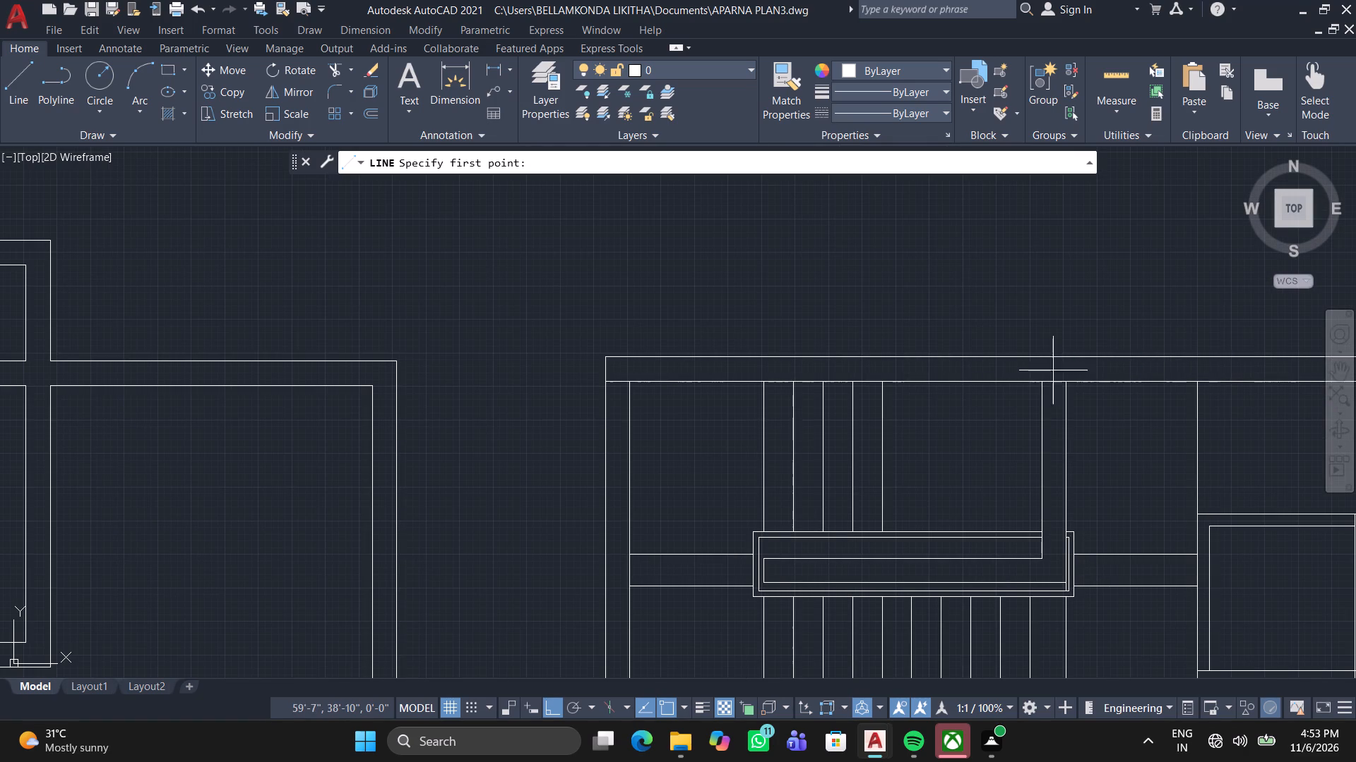
scroll(1041, 377, up, 3)
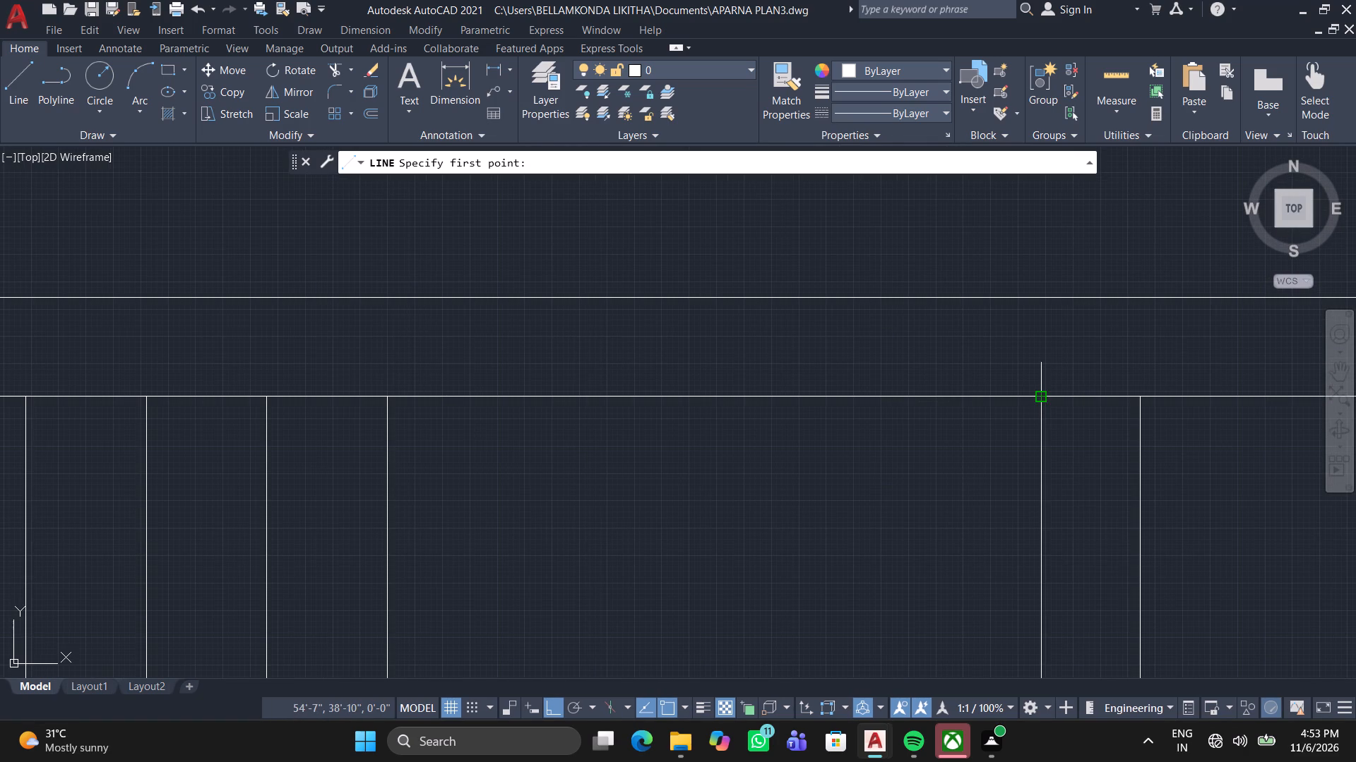
click(1044, 396)
click(1044, 301)
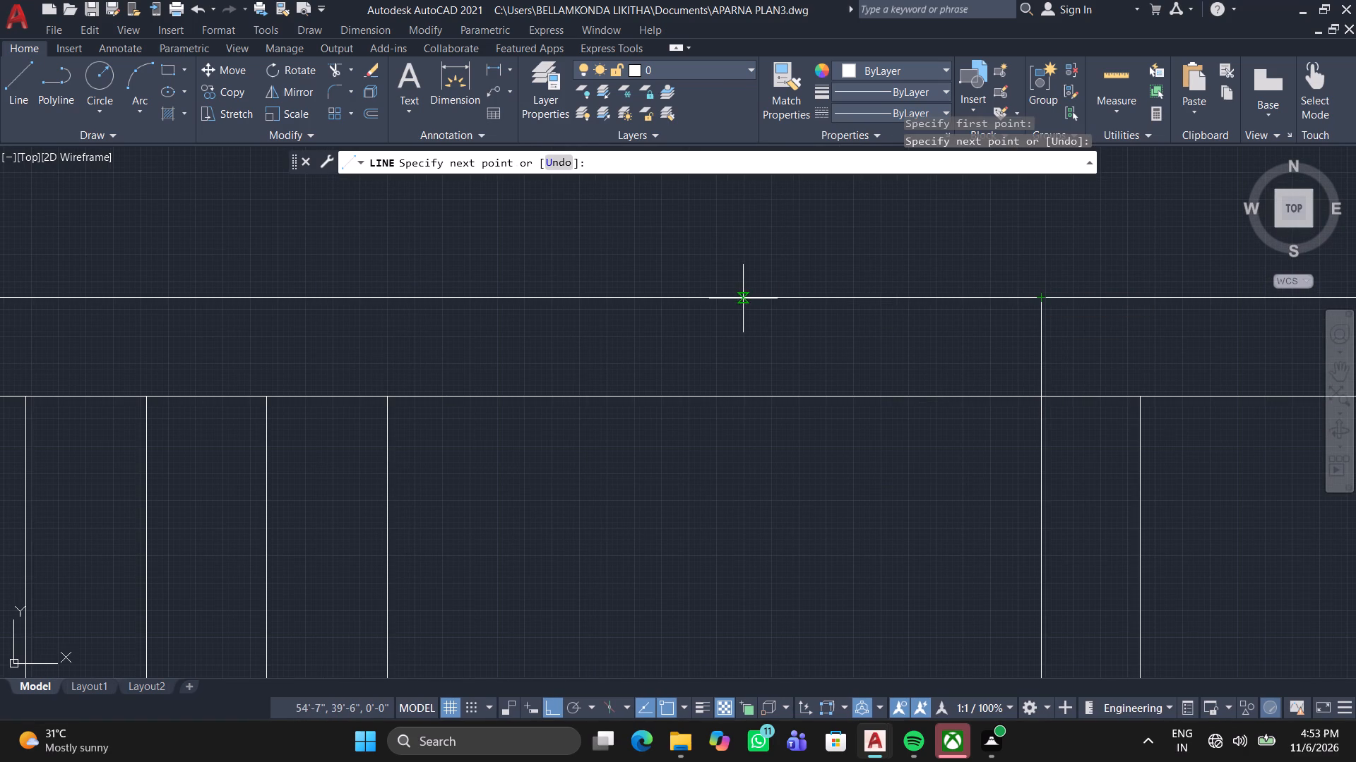
key(3)
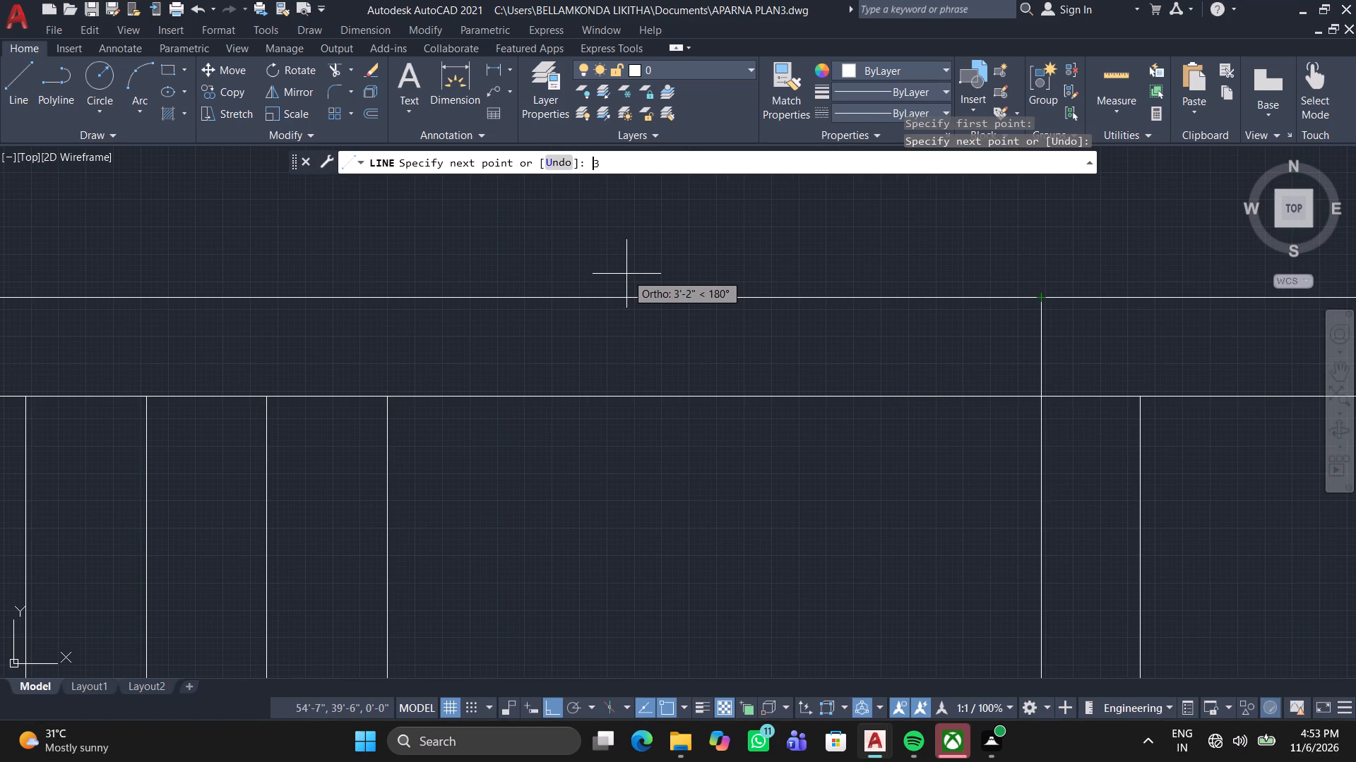
key(apostrophe)
key(Return)
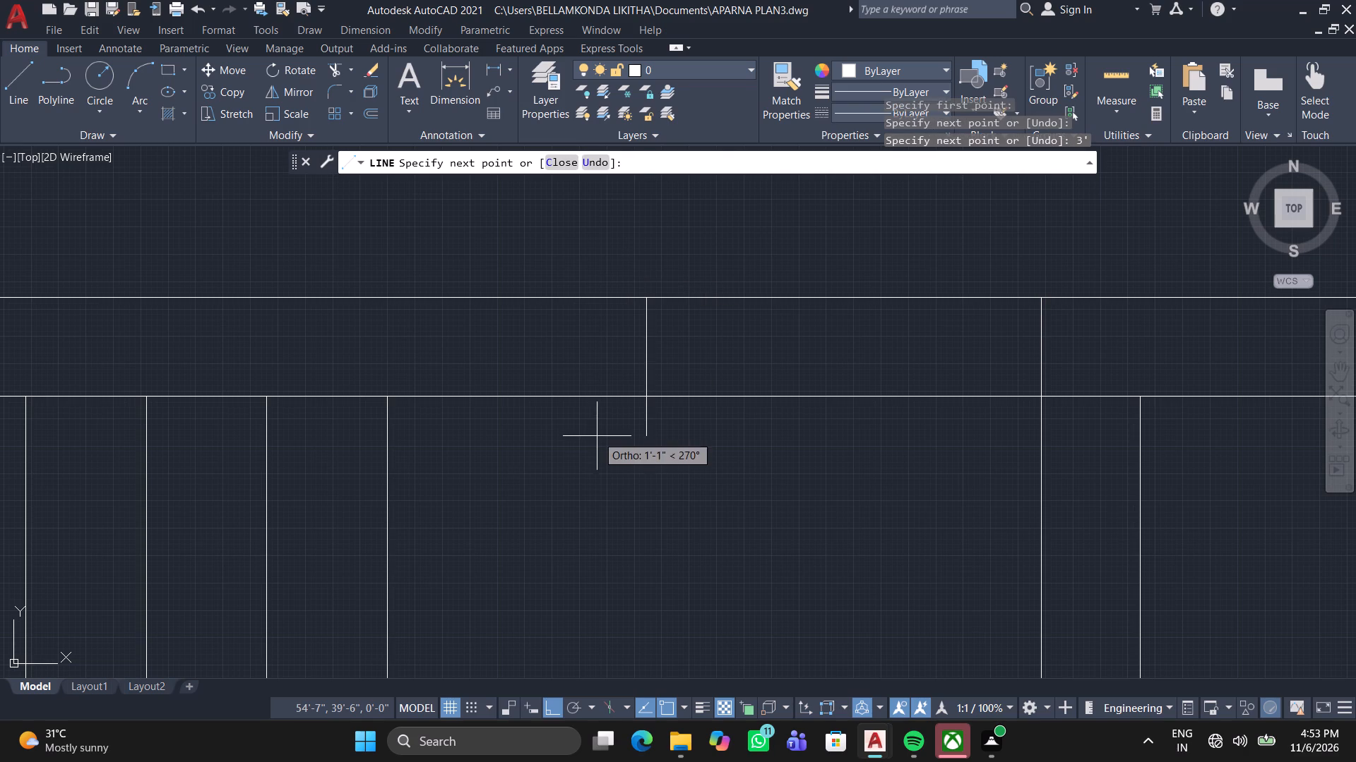
click(647, 401)
key(Escape)
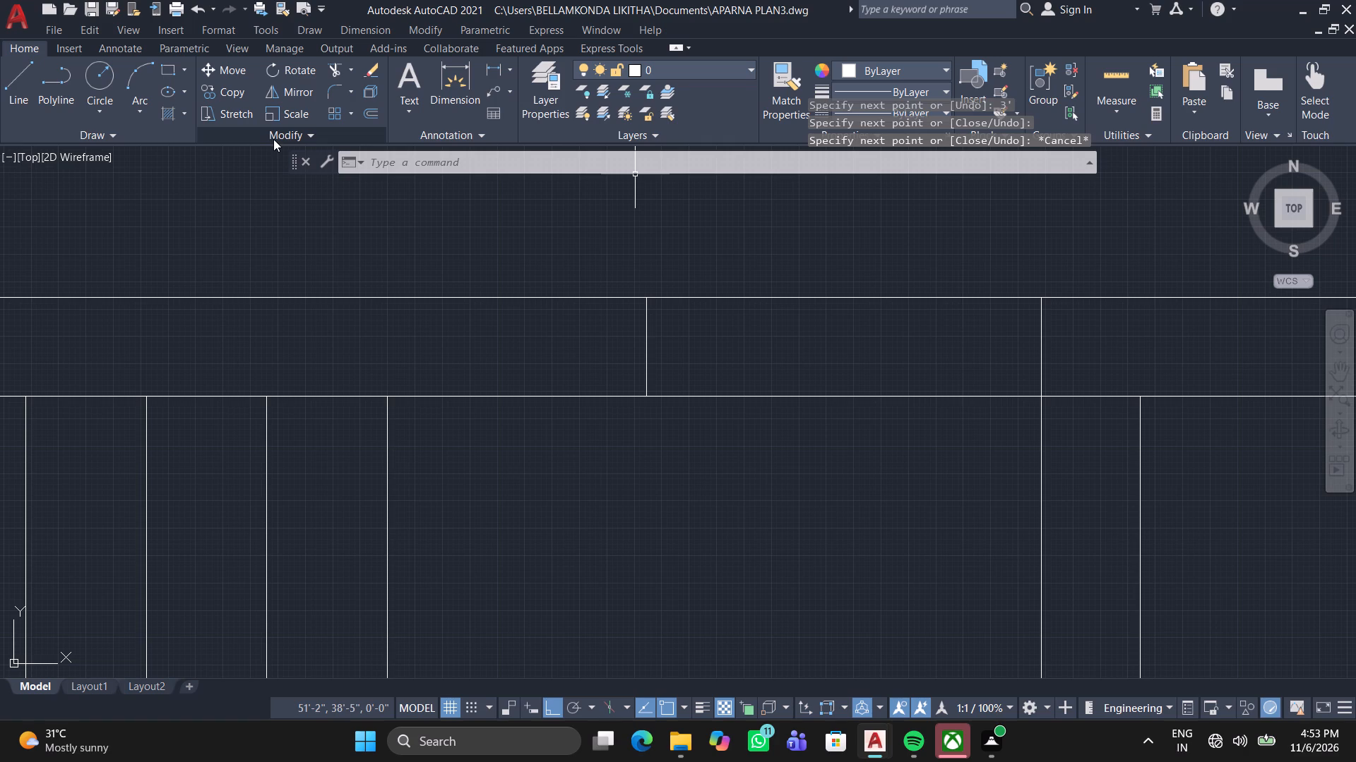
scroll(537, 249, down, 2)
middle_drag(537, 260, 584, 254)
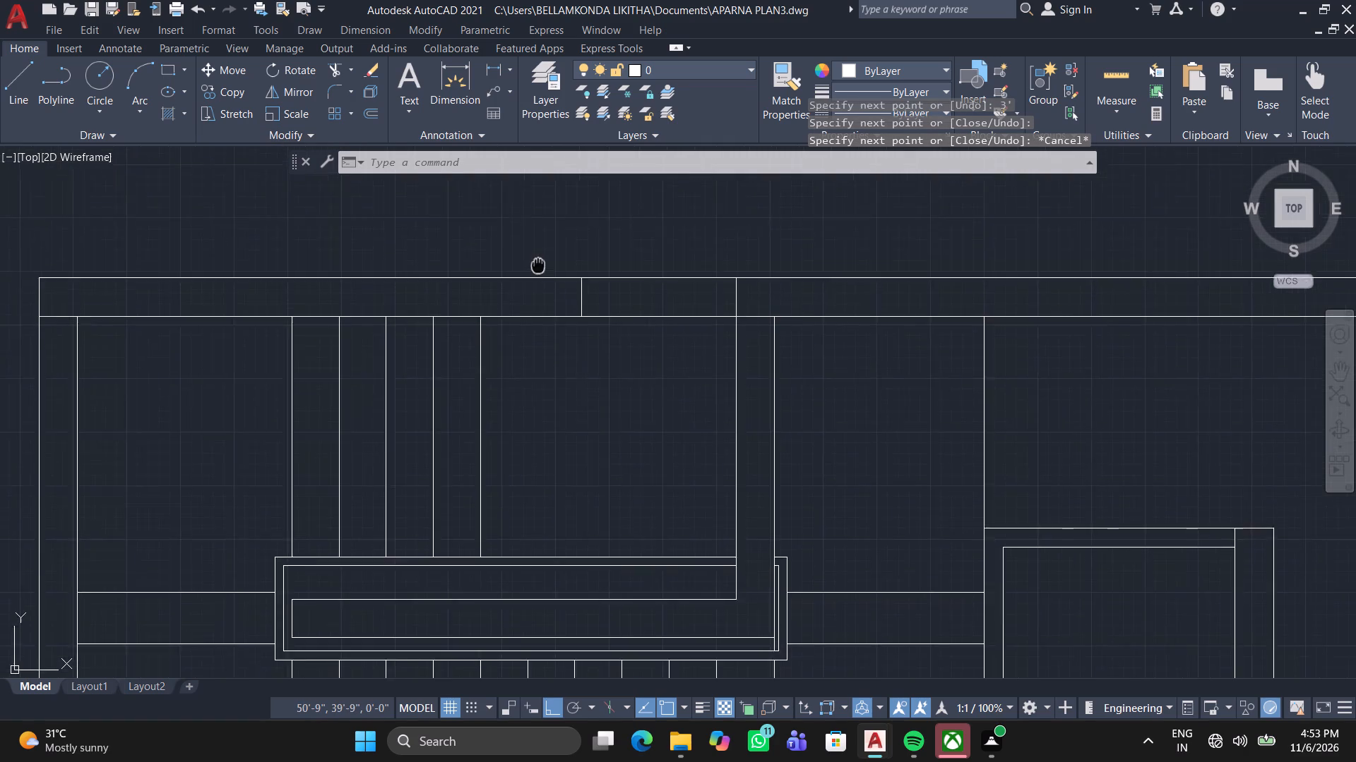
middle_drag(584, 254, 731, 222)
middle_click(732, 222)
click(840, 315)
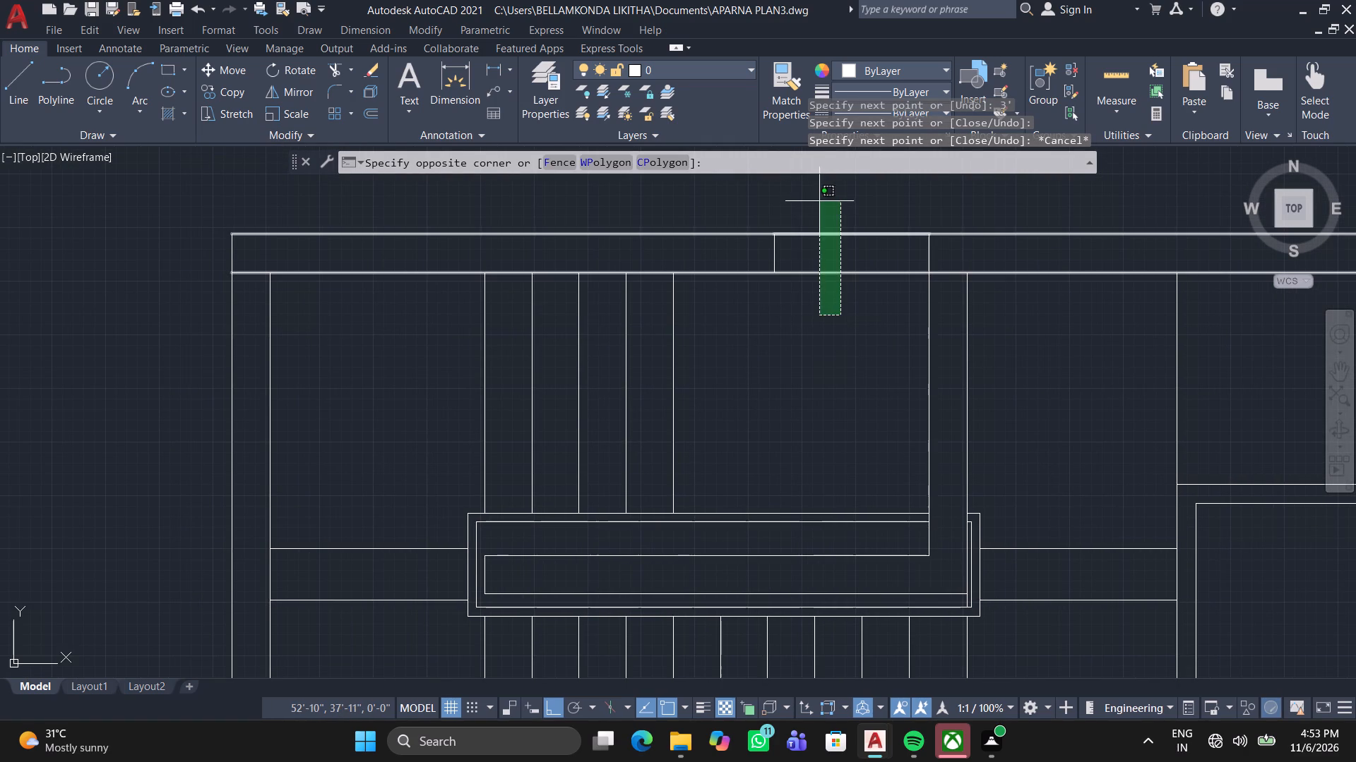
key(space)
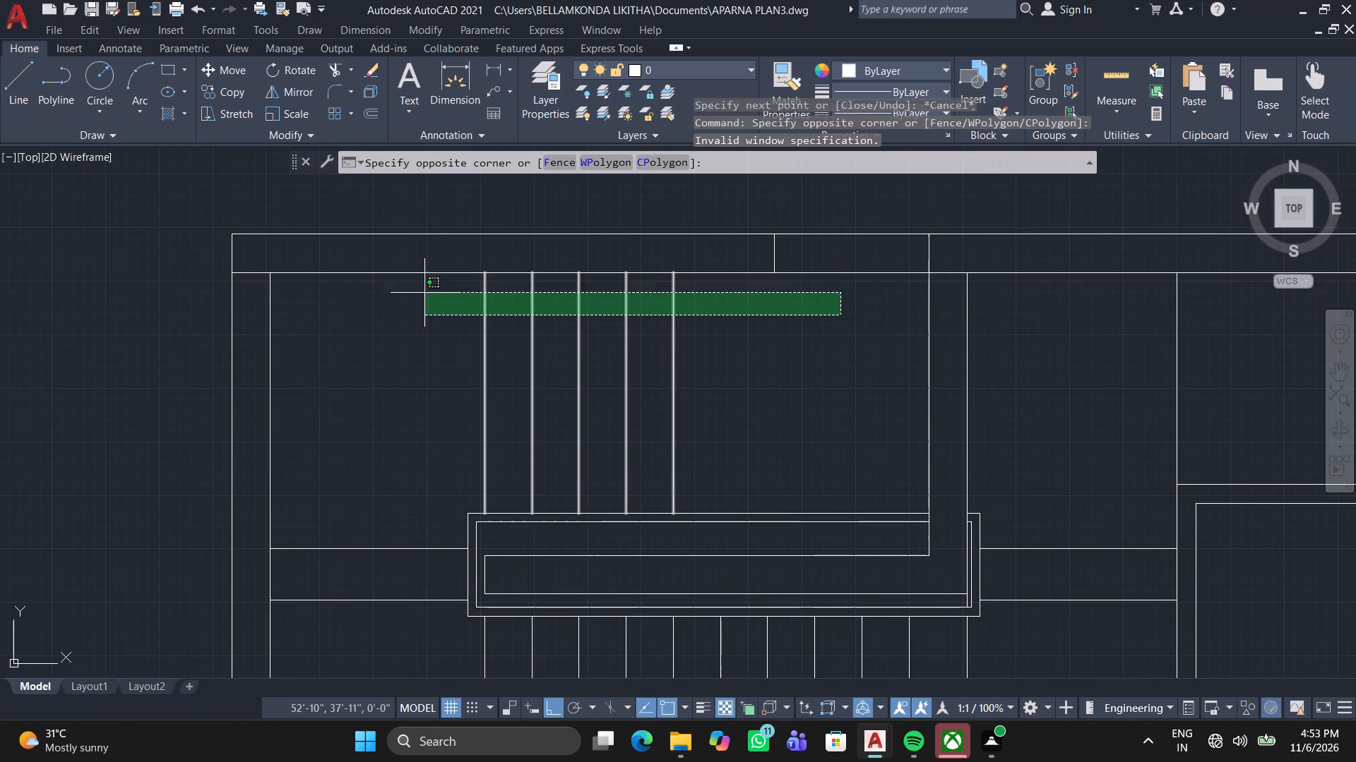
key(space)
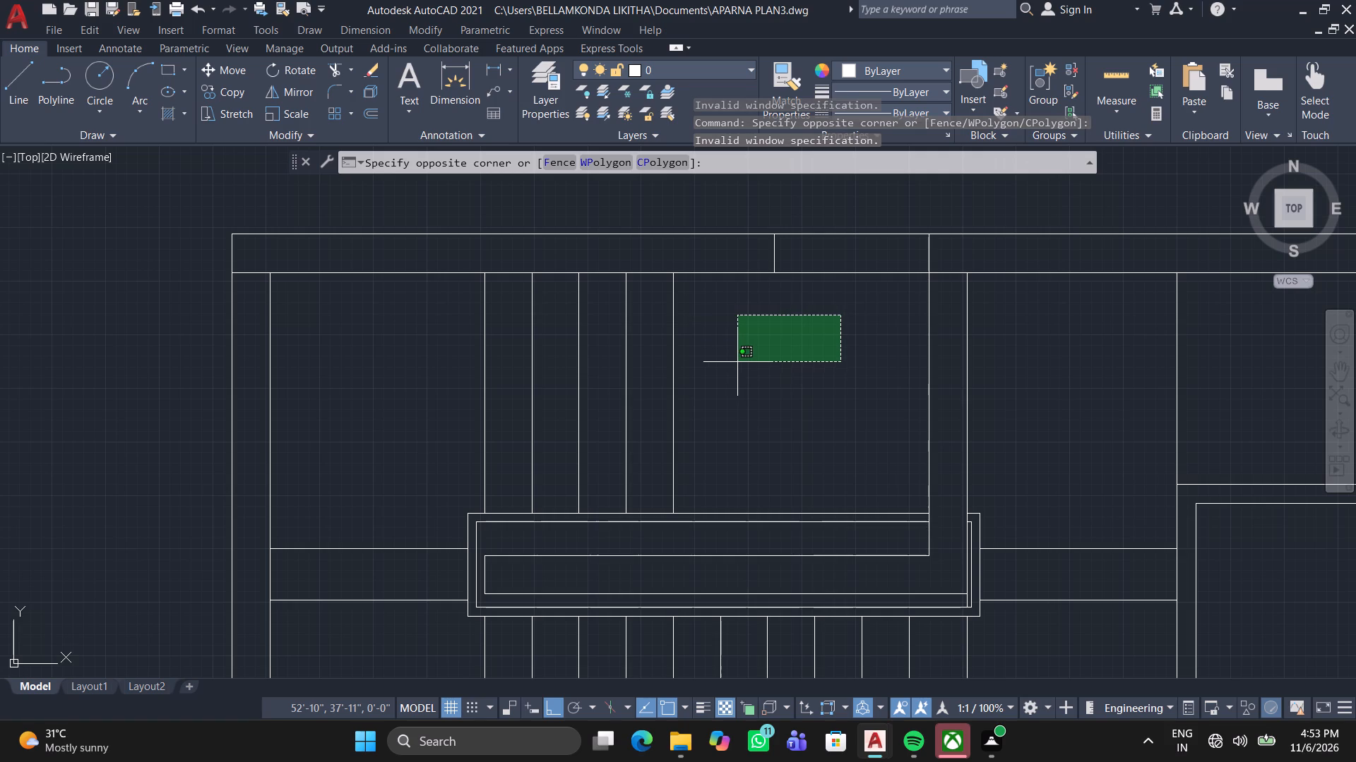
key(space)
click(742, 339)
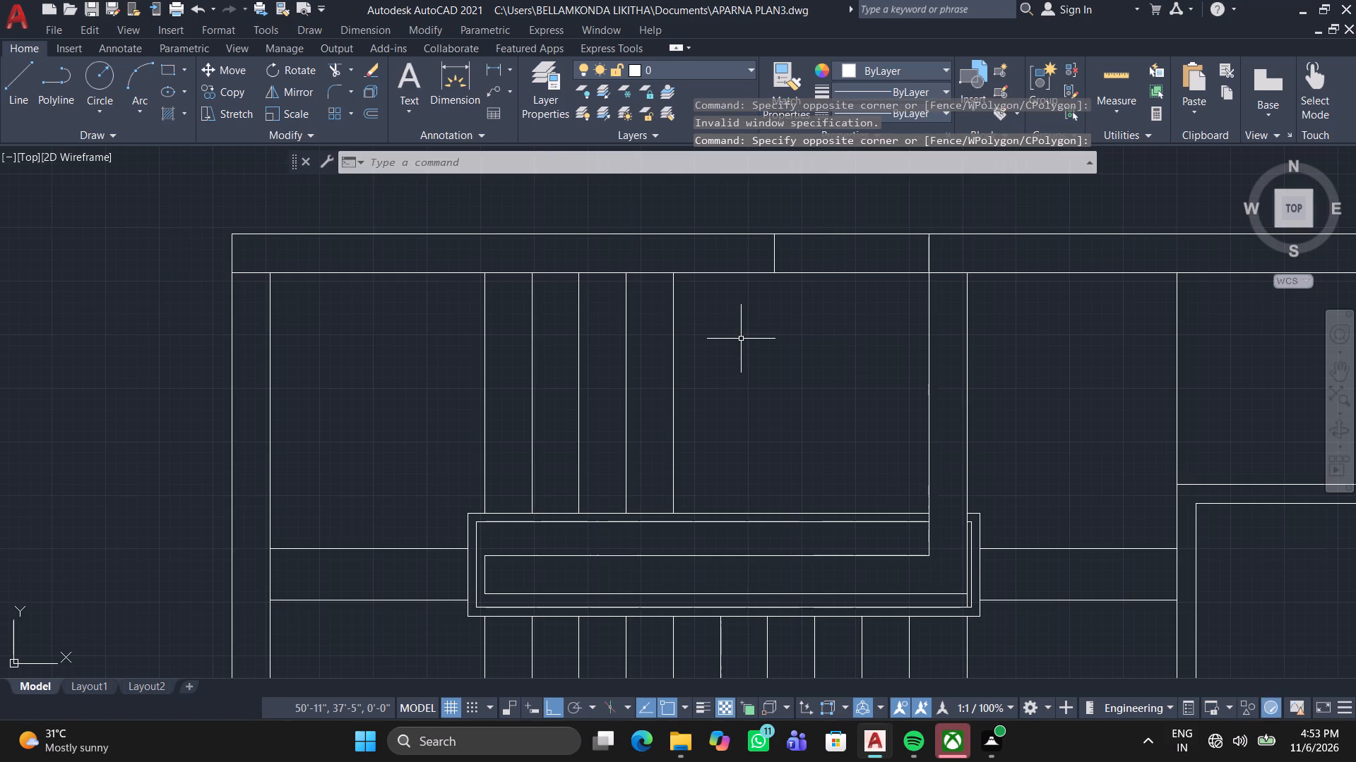
Draw a rectangle from the last upper tread's top end to where the vertical wall line meets the divider's outer edge.
click(172, 75)
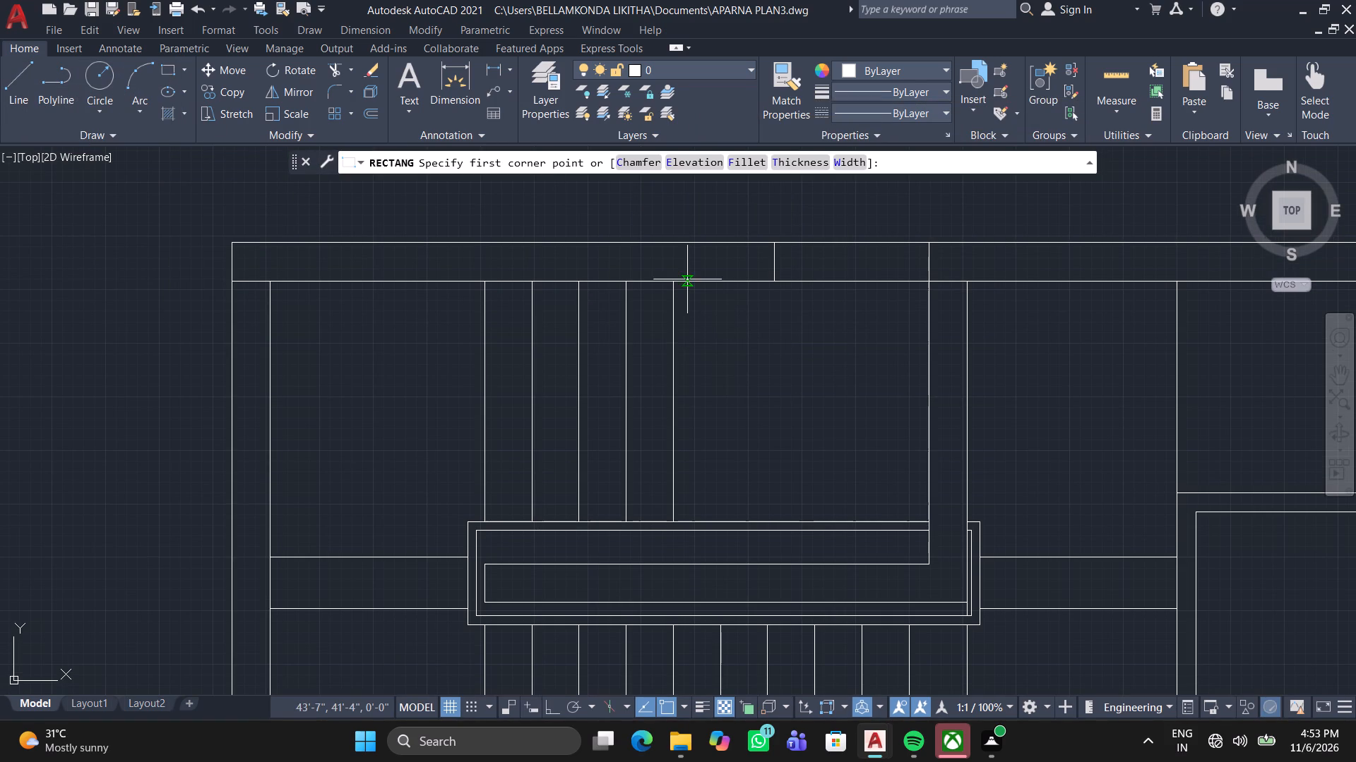
click(672, 280)
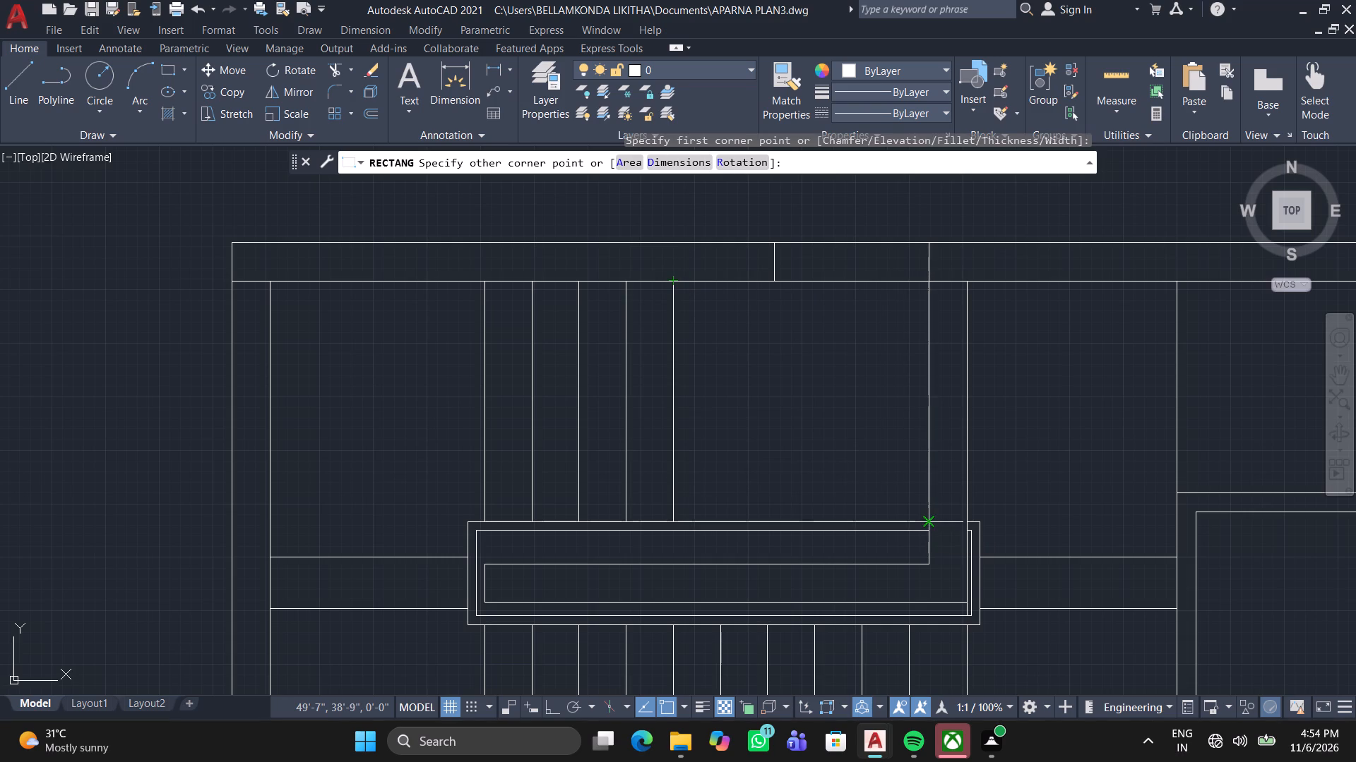
double_click(927, 526)
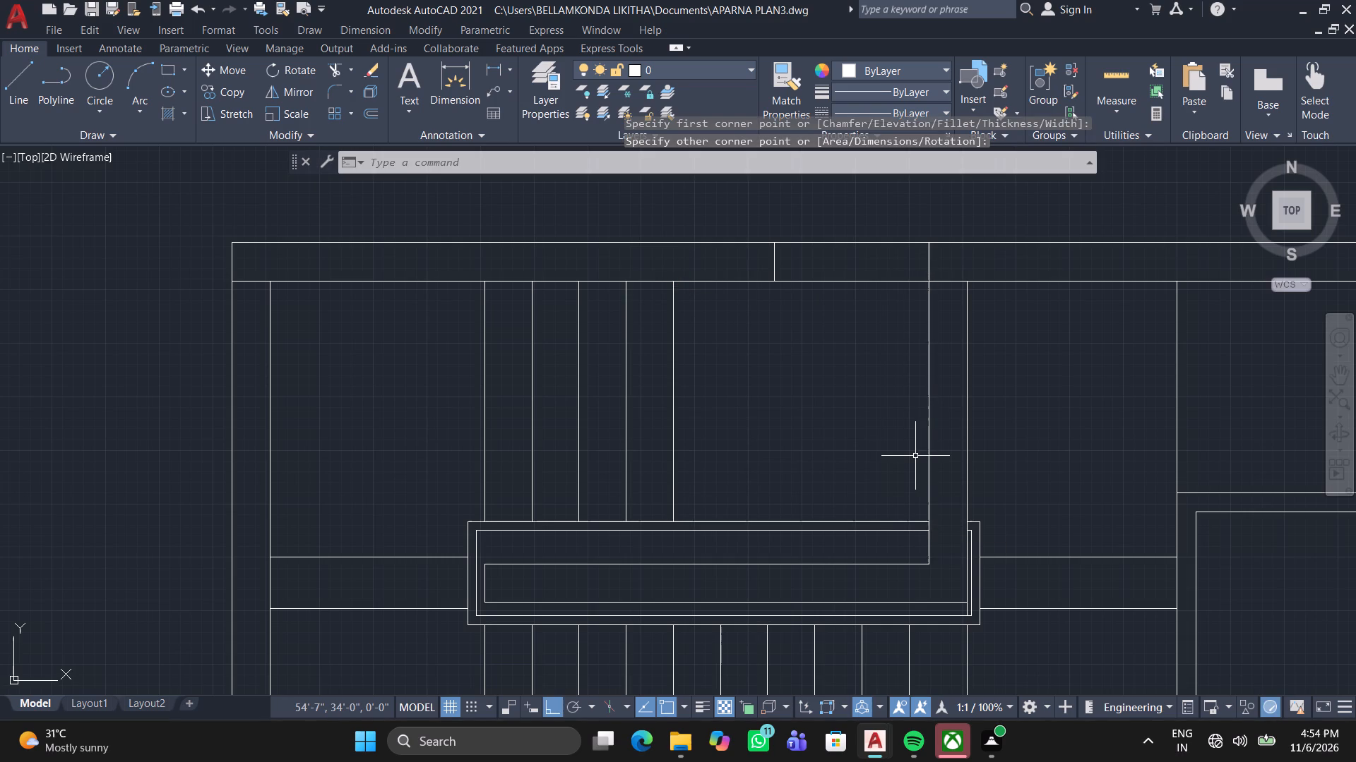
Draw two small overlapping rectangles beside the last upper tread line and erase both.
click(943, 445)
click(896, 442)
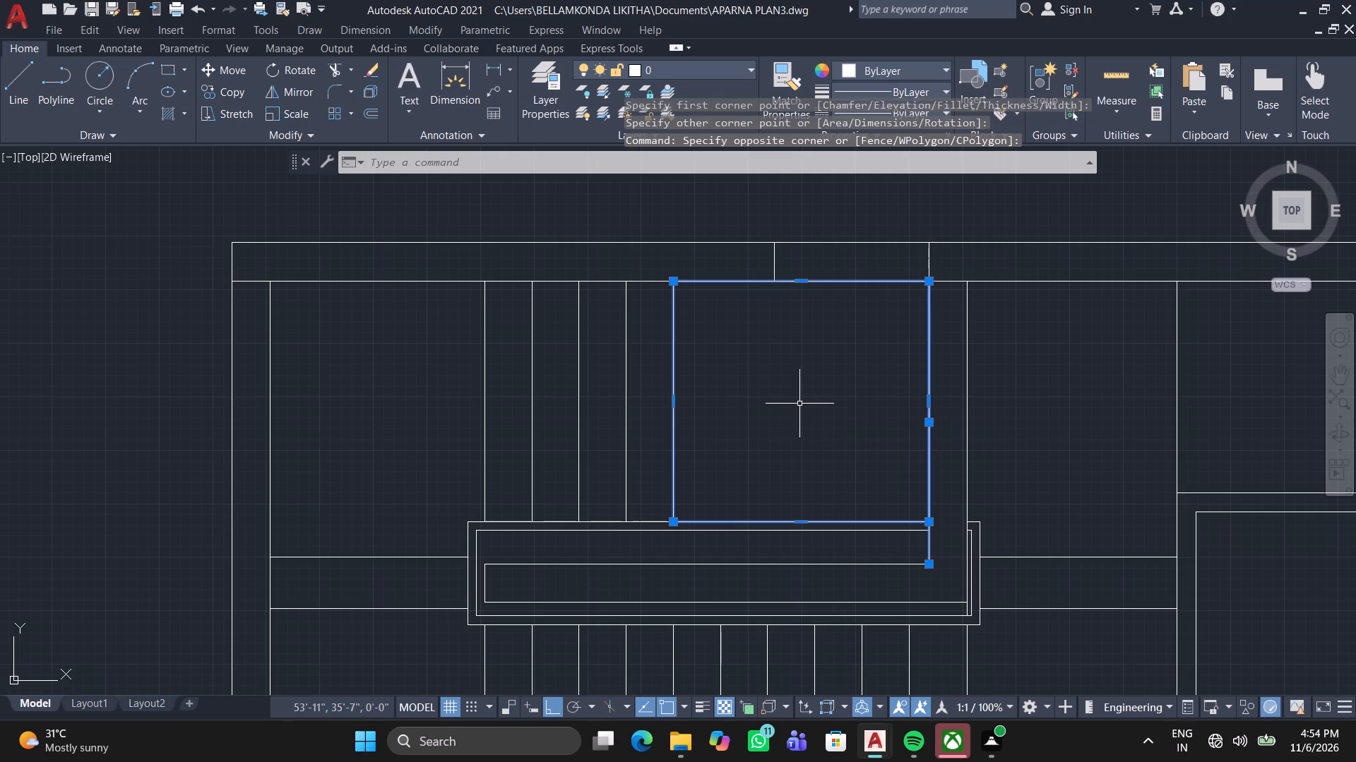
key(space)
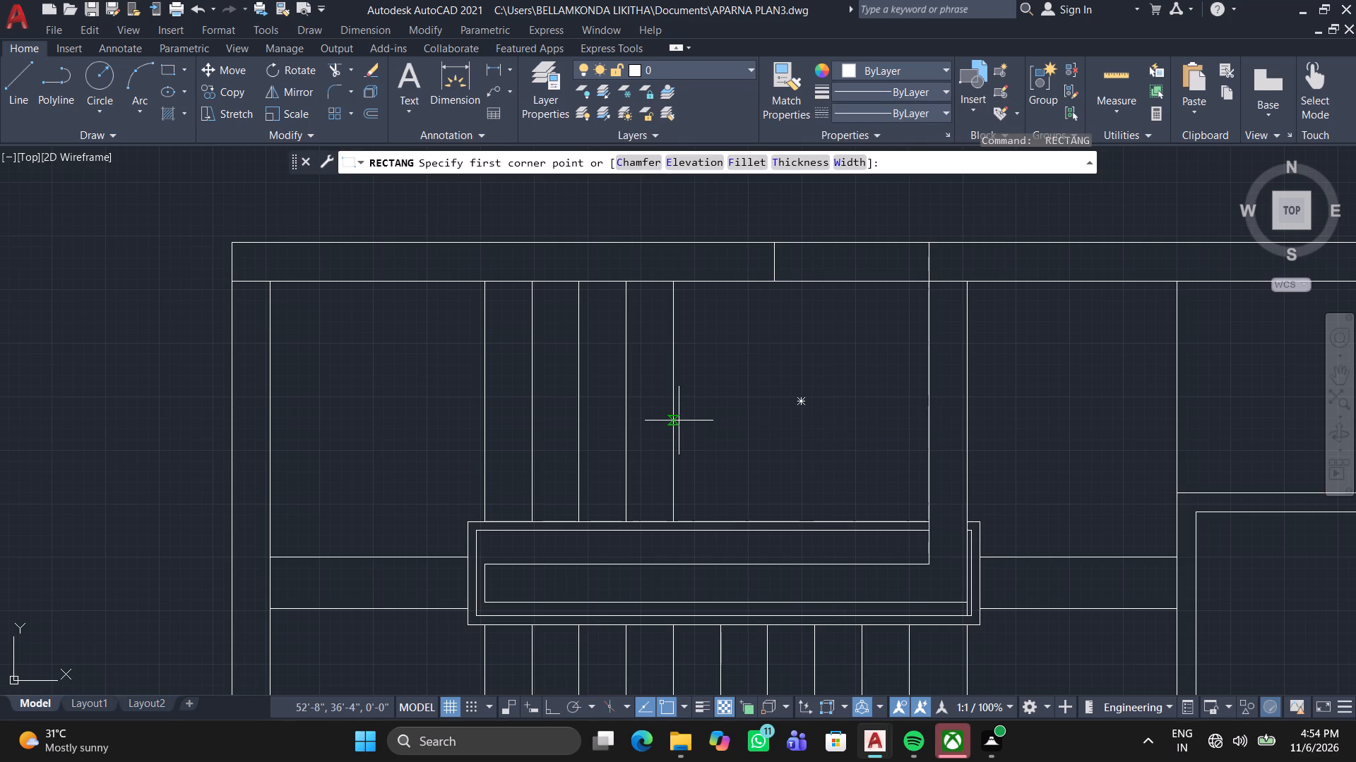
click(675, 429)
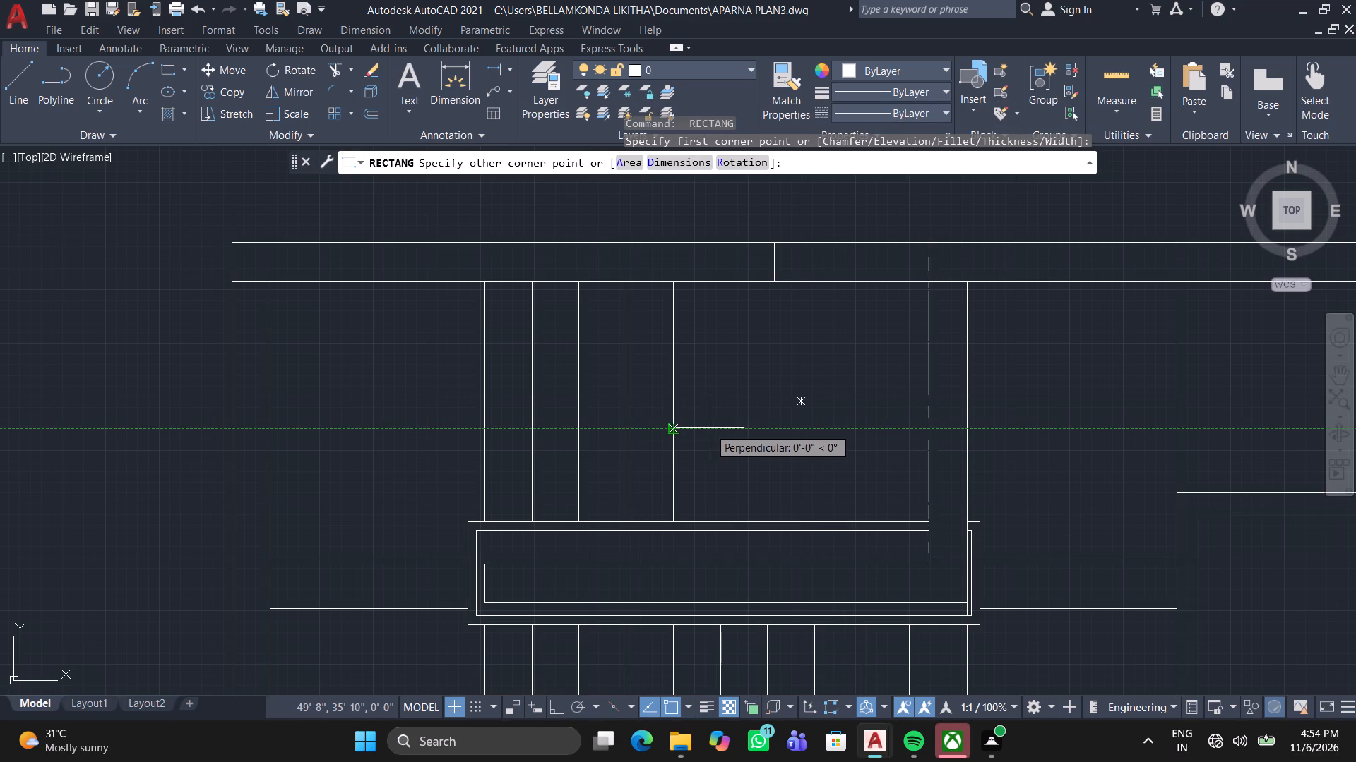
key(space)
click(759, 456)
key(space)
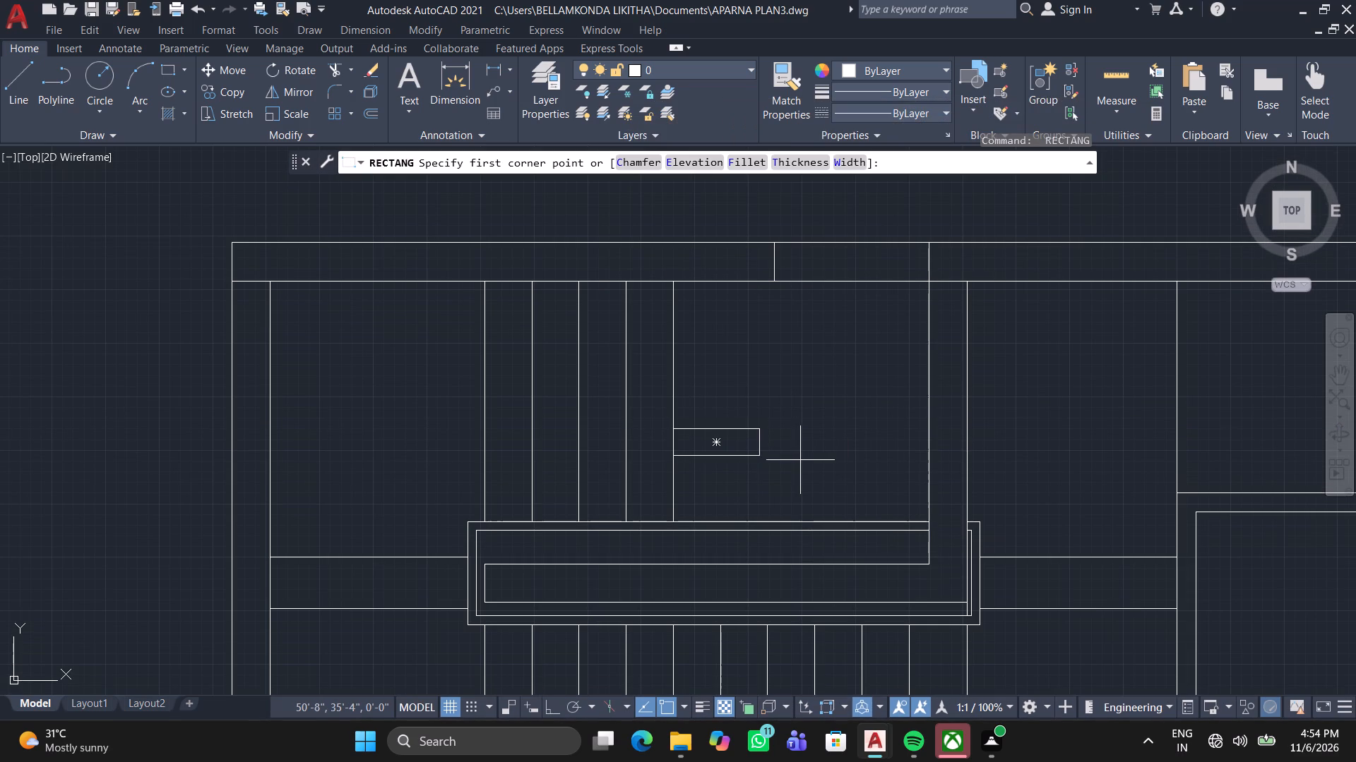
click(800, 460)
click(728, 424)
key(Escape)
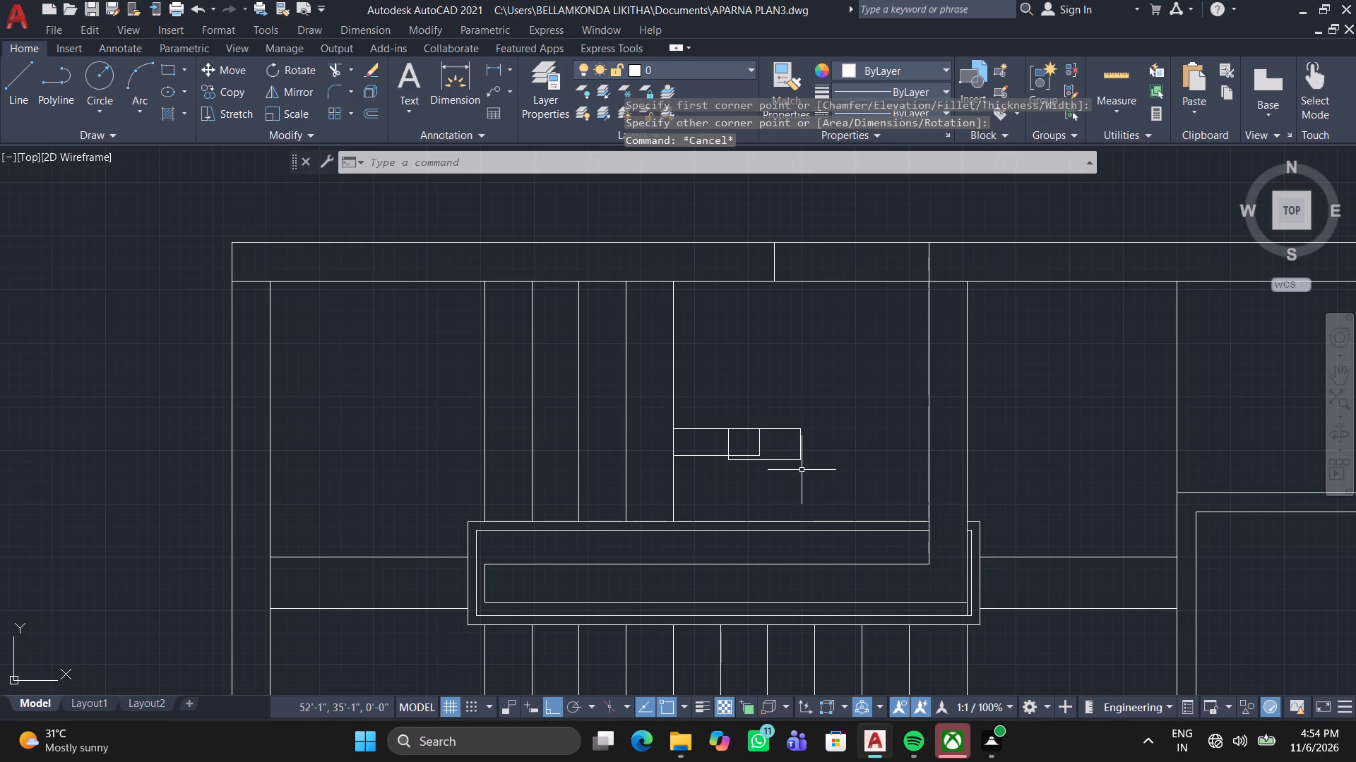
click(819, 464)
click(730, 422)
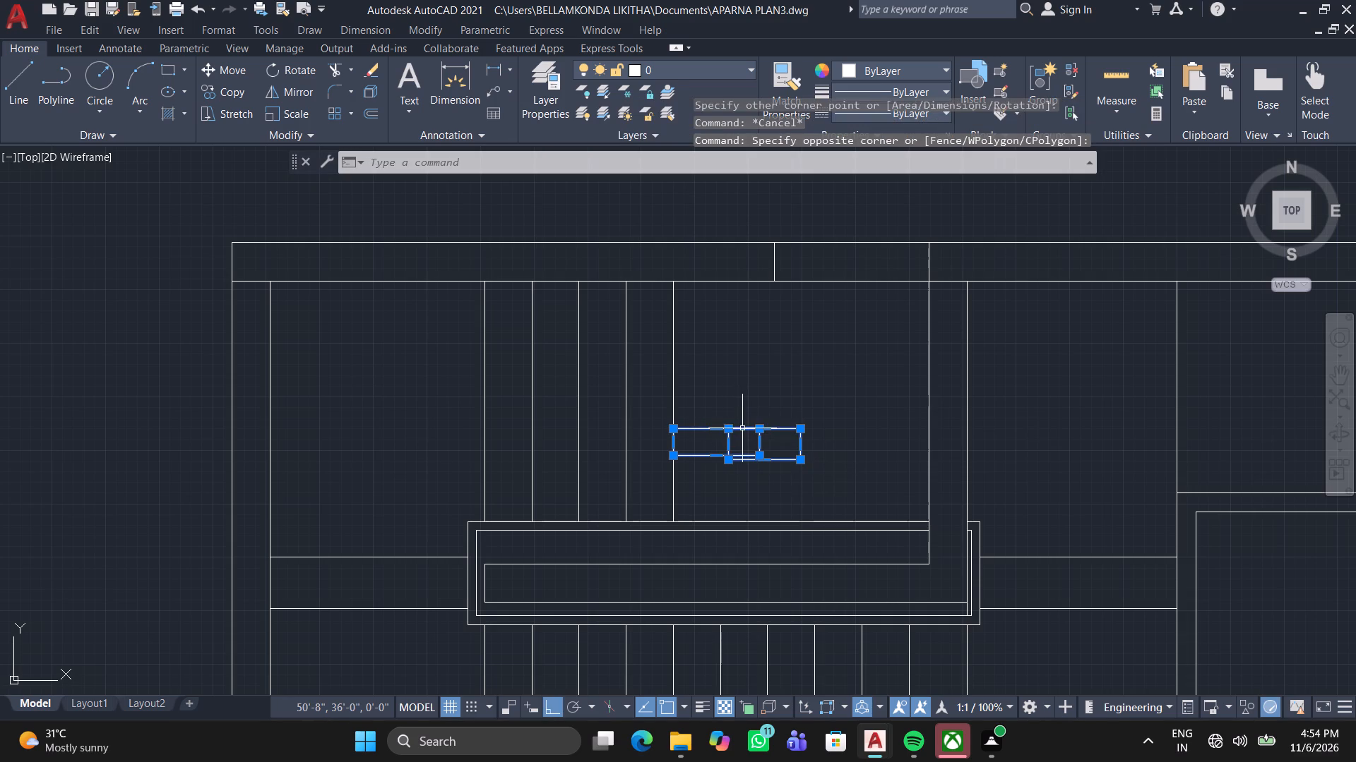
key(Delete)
Copy the large rectangle from its lower-right corner to the upper end of the opening's right jamb on the wall's outer face.
double_click(691, 440)
click(656, 439)
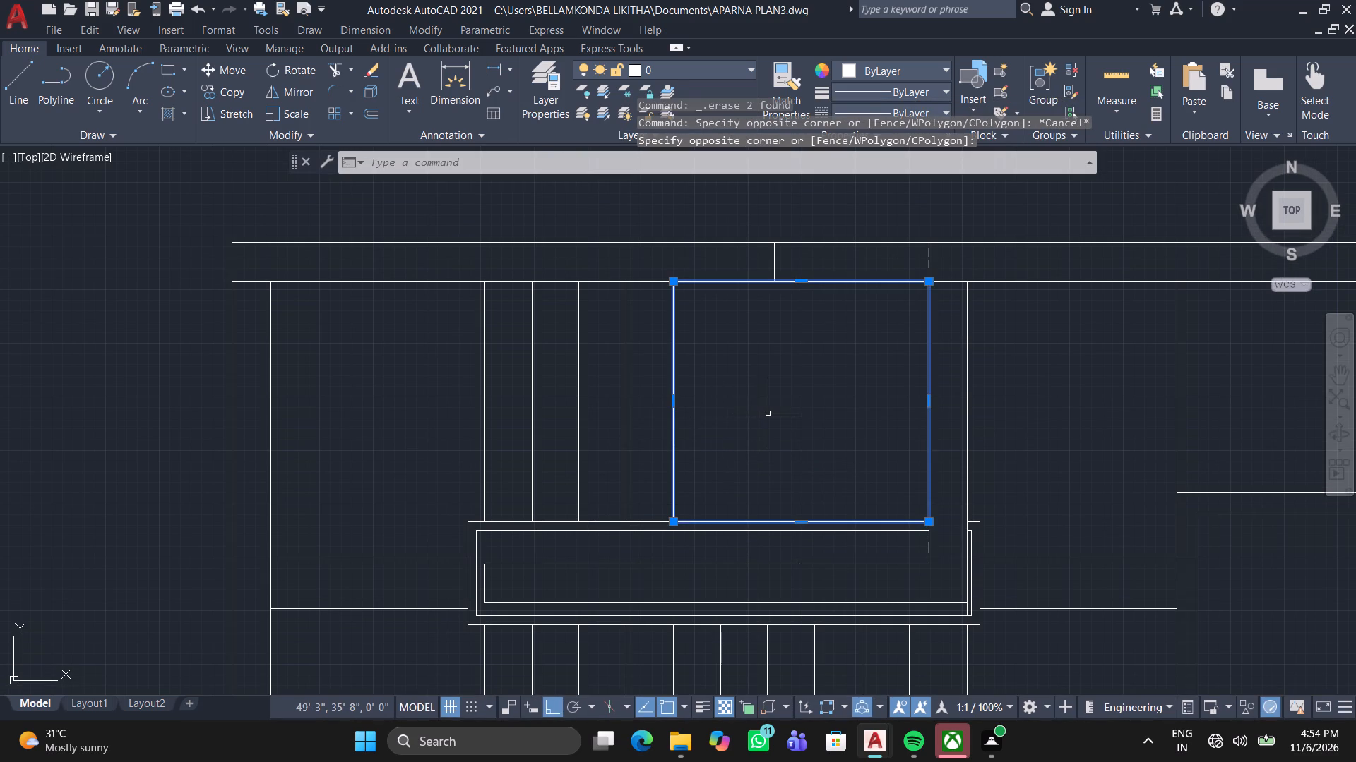
right_click(809, 406)
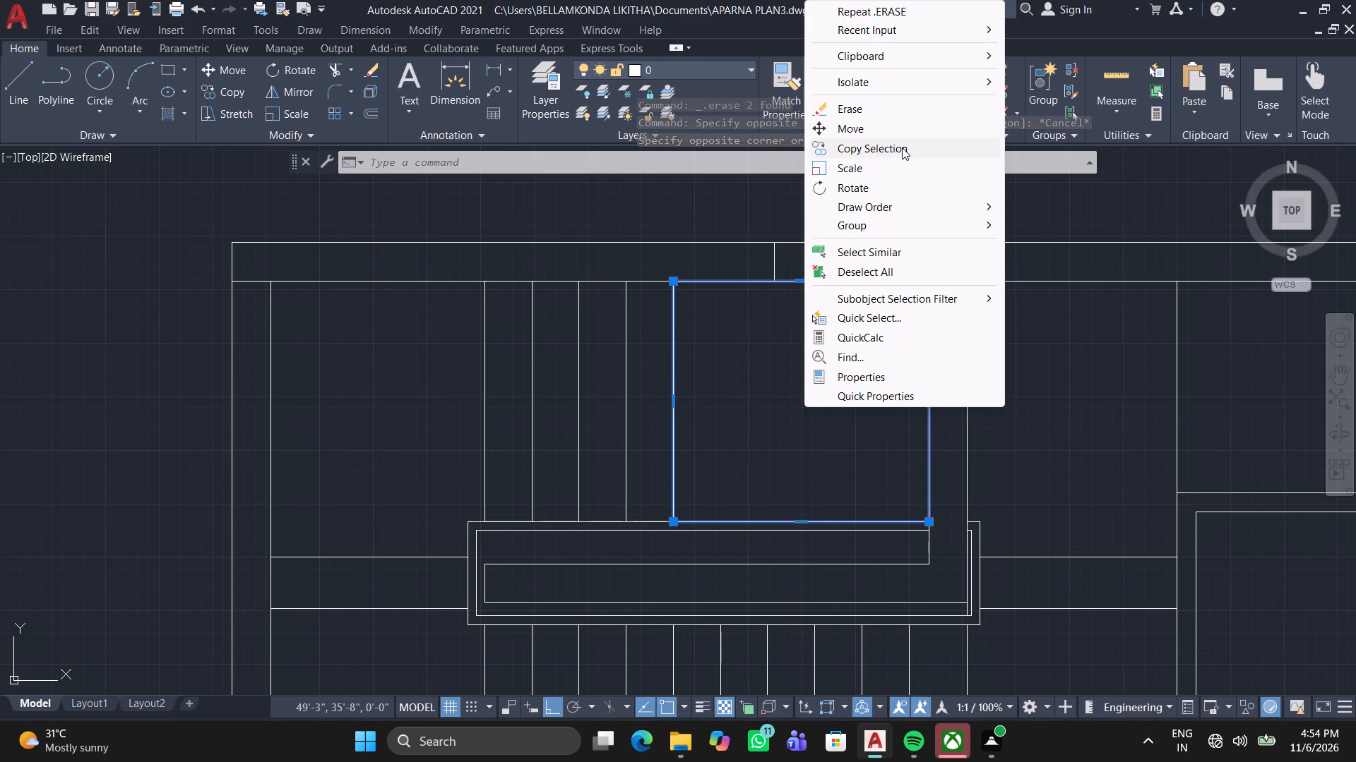
click(903, 150)
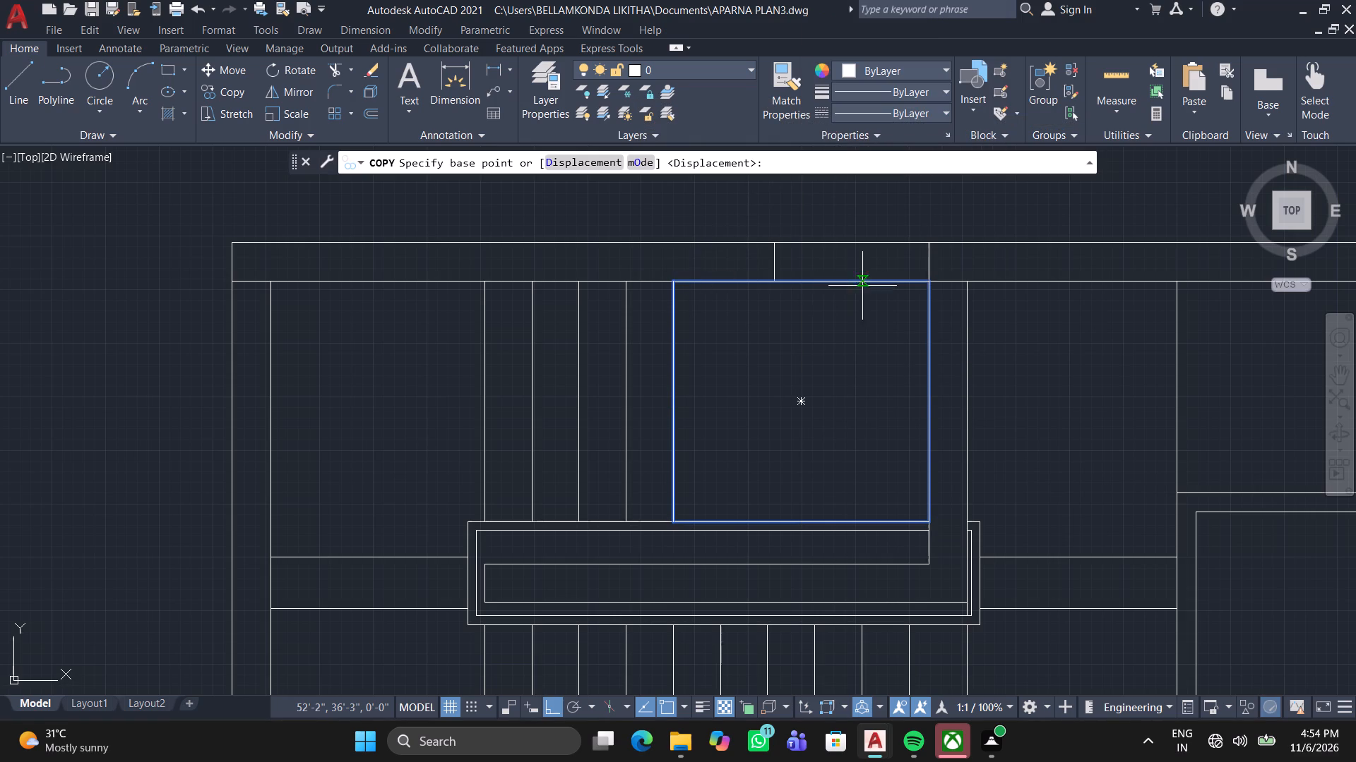
click(924, 520)
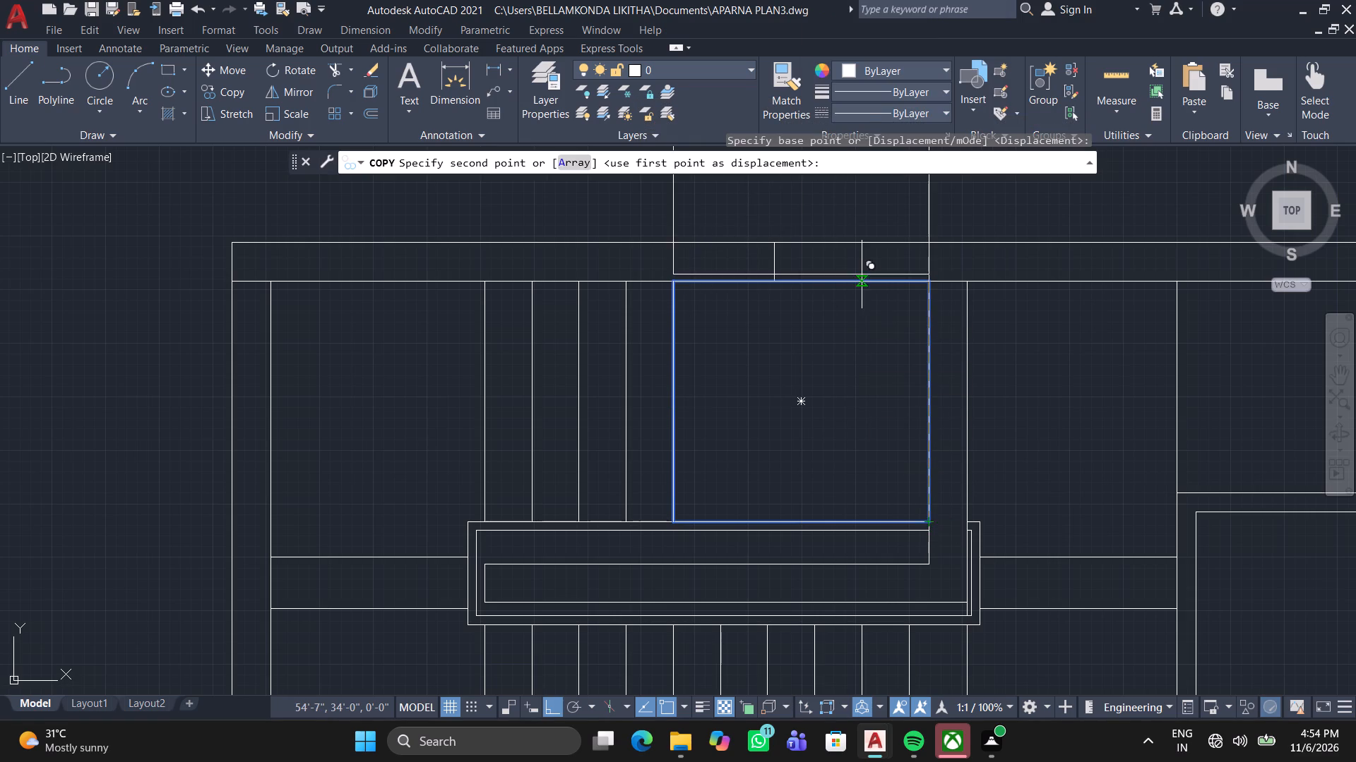
middle_drag(862, 287, 785, 522)
scroll(792, 522, up, 1)
scroll(864, 498, up, 2)
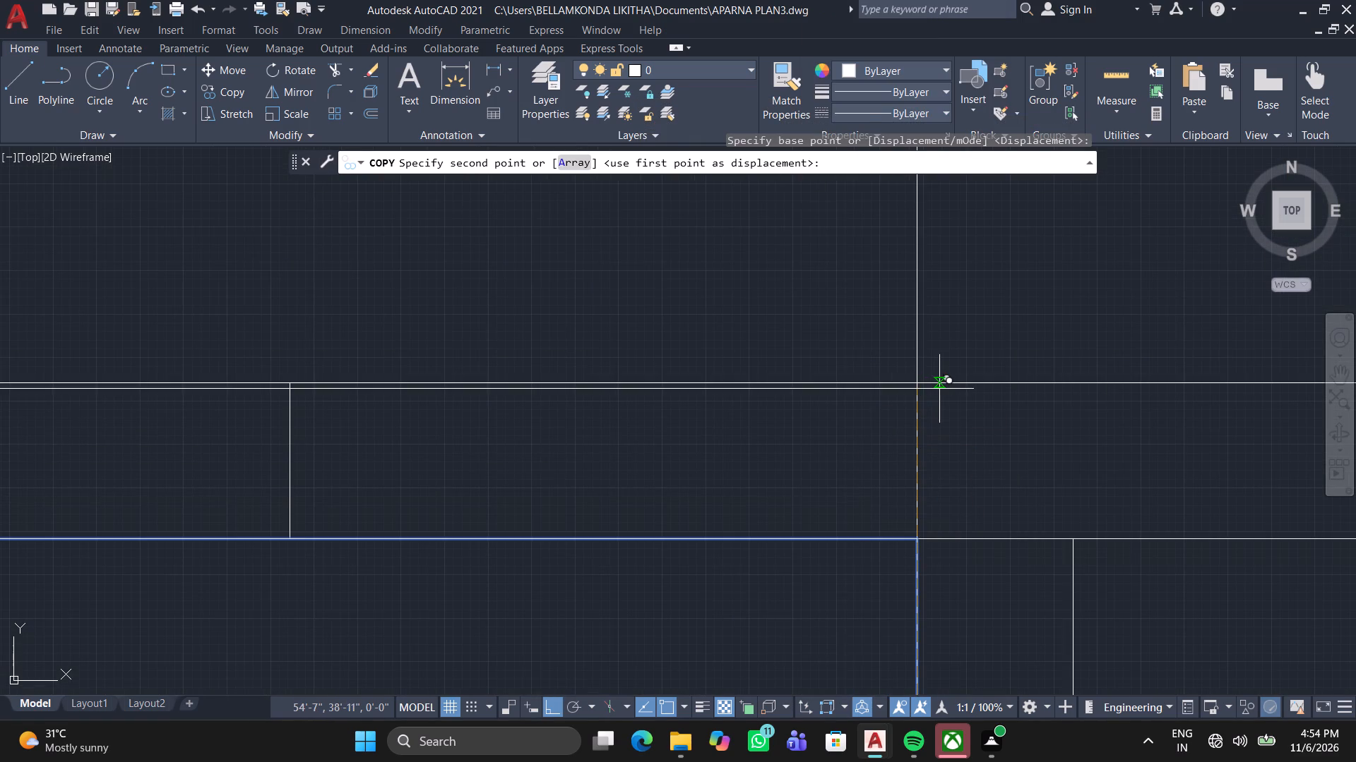
click(916, 387)
scroll(900, 394, down, 3)
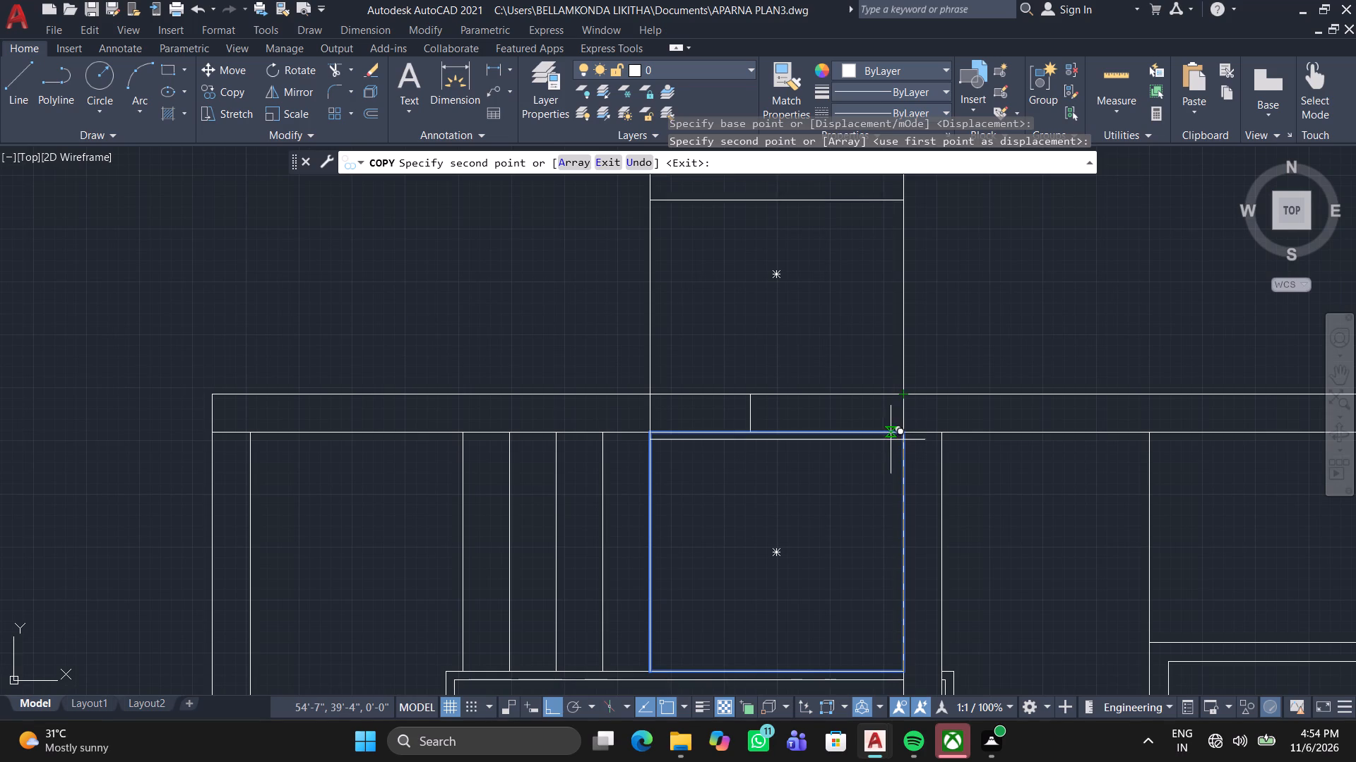
key(Escape)
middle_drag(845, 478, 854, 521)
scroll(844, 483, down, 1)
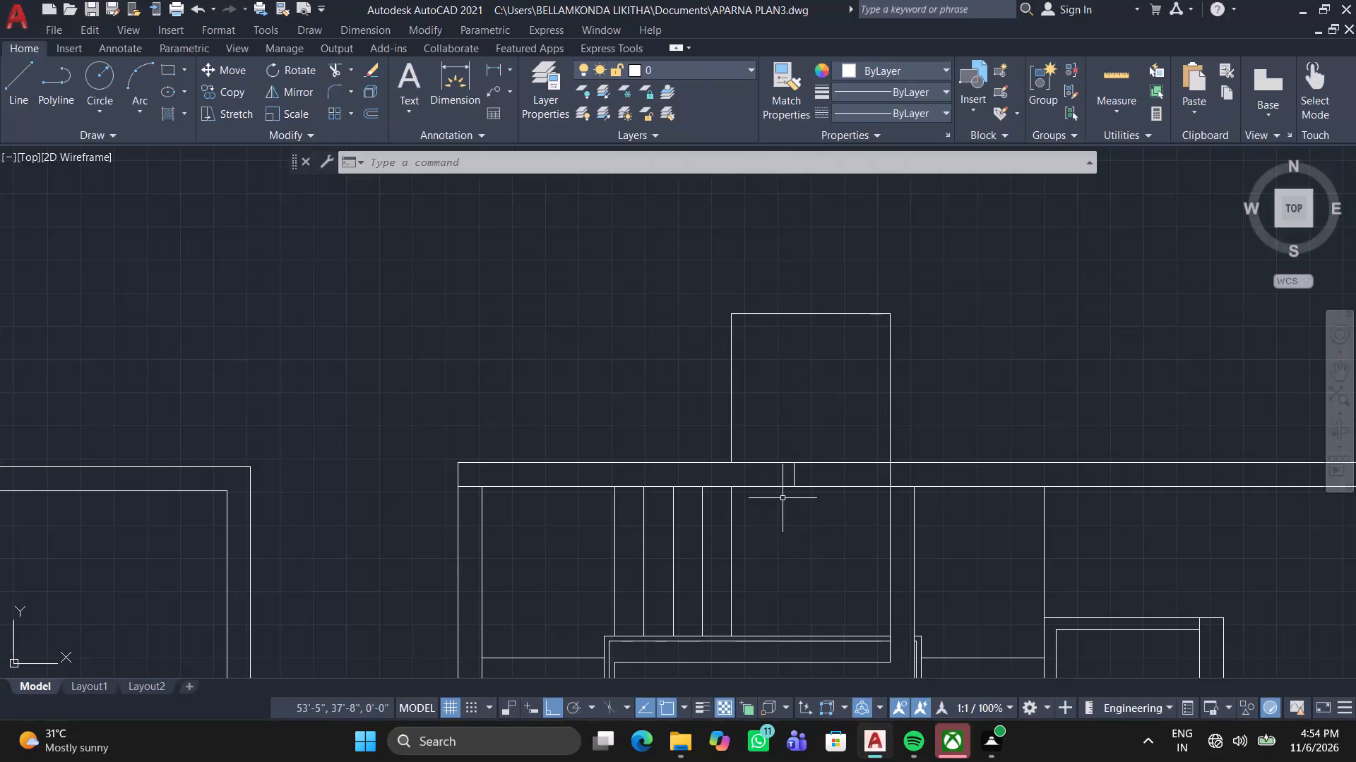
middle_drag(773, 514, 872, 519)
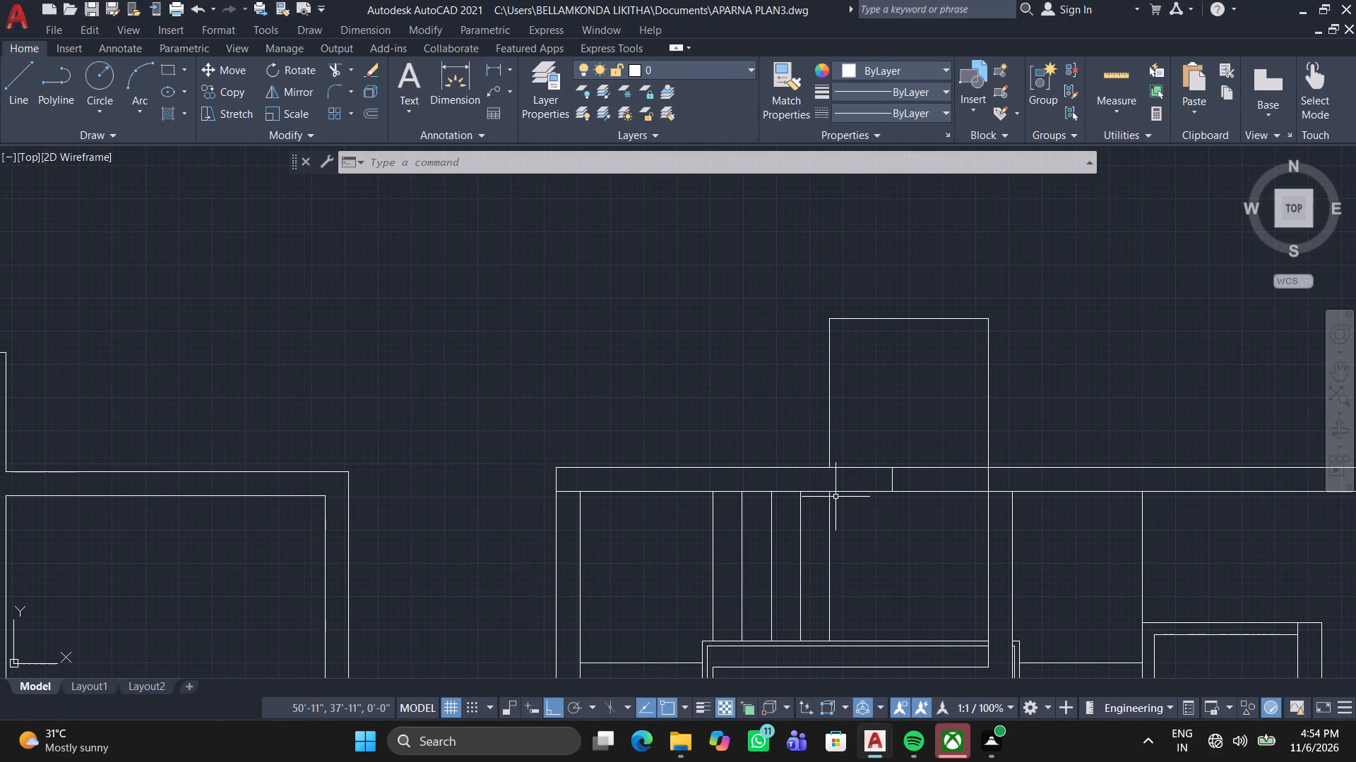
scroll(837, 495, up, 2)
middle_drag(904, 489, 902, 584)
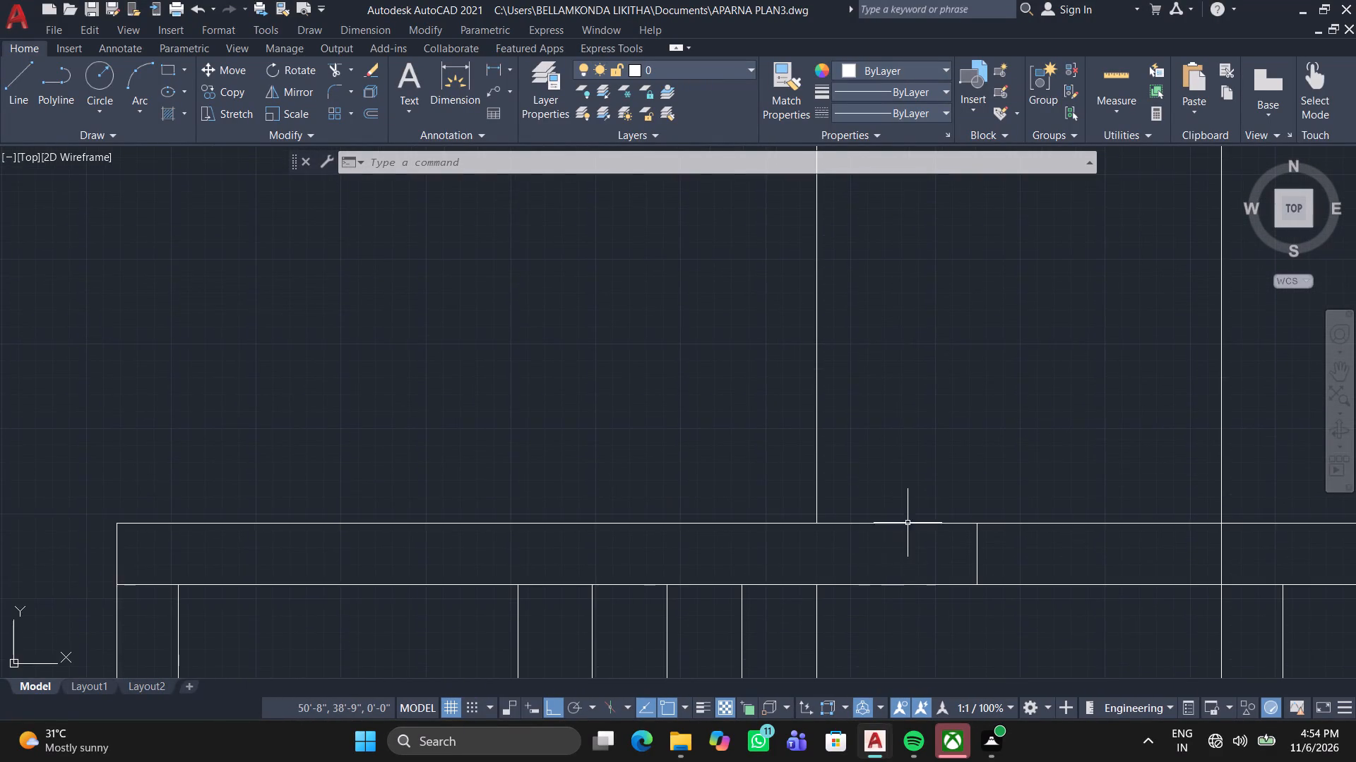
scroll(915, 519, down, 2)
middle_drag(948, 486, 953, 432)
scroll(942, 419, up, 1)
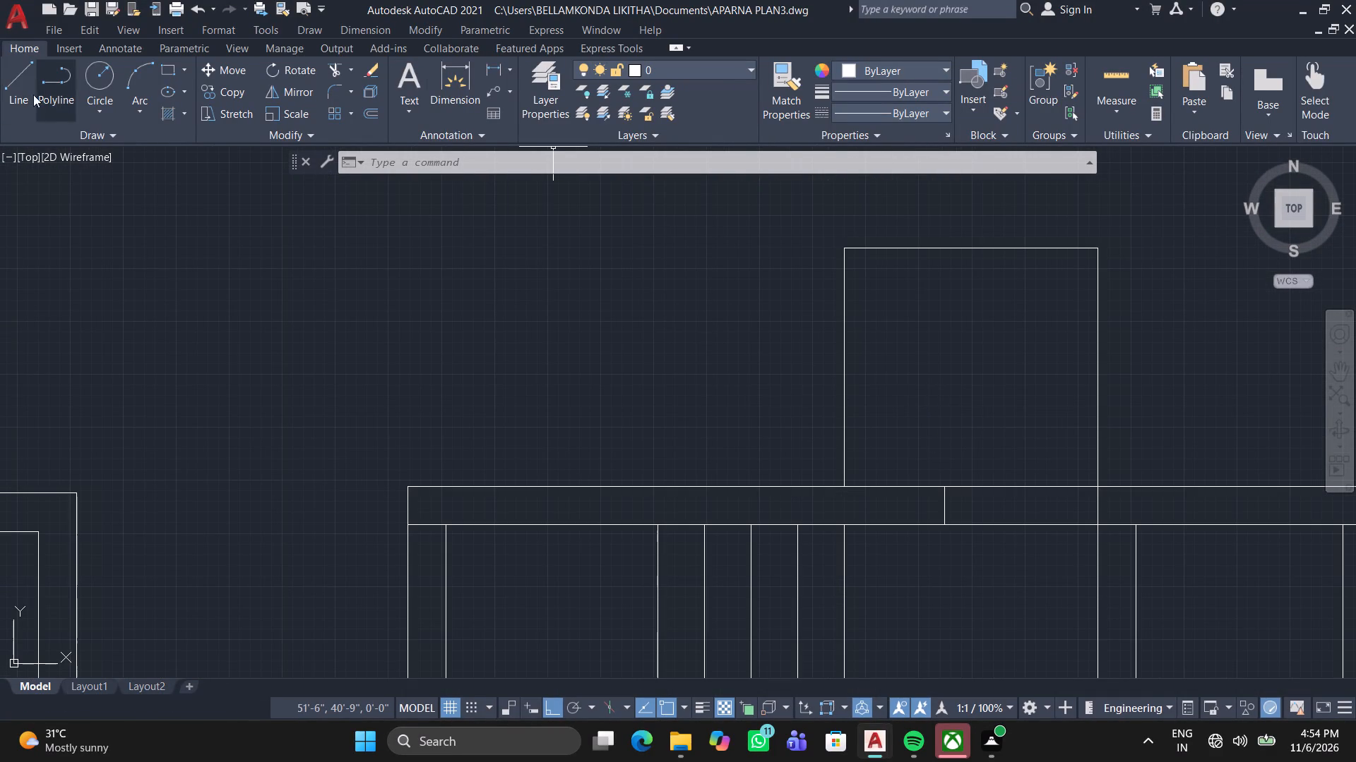
Draw a vertical line just inside the copied rectangle's left edge, from the wall's outer face up to the rectangle's top edge.
click(11, 100)
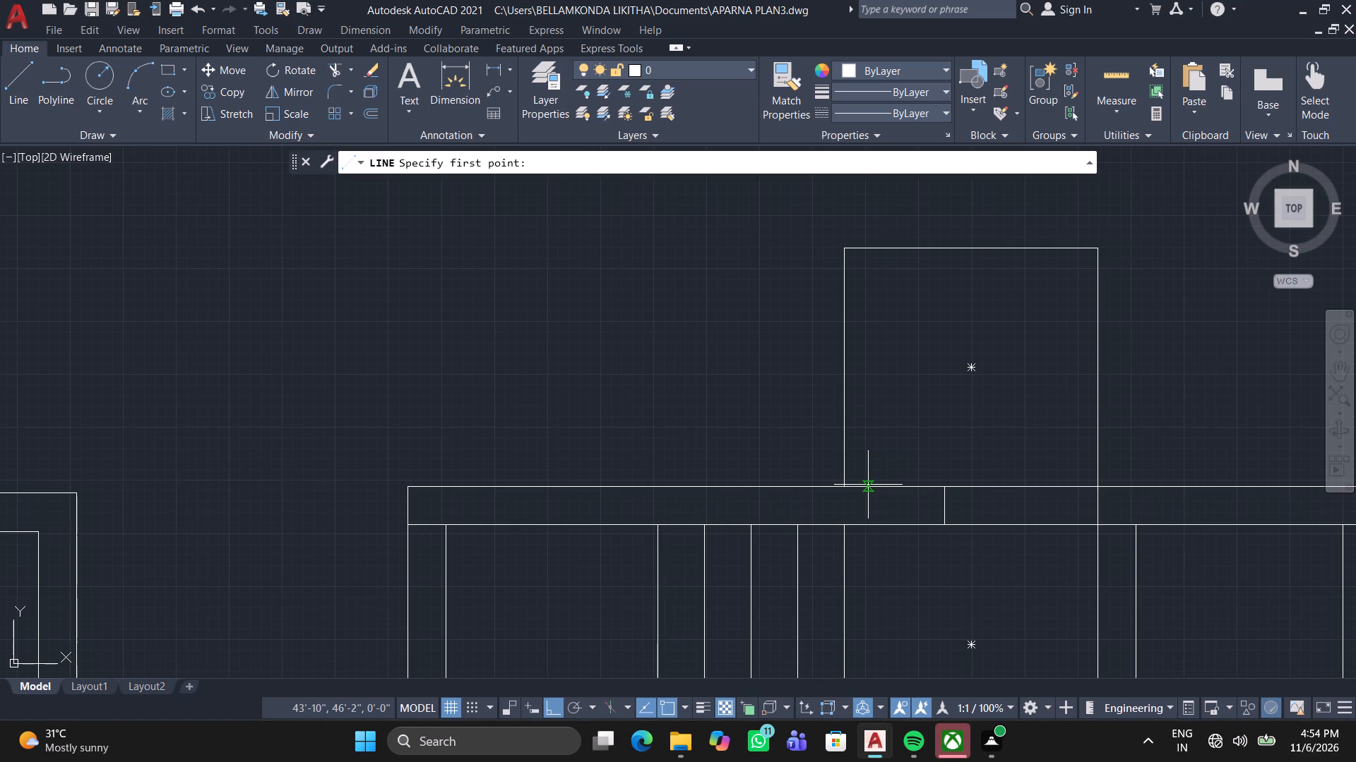
click(868, 485)
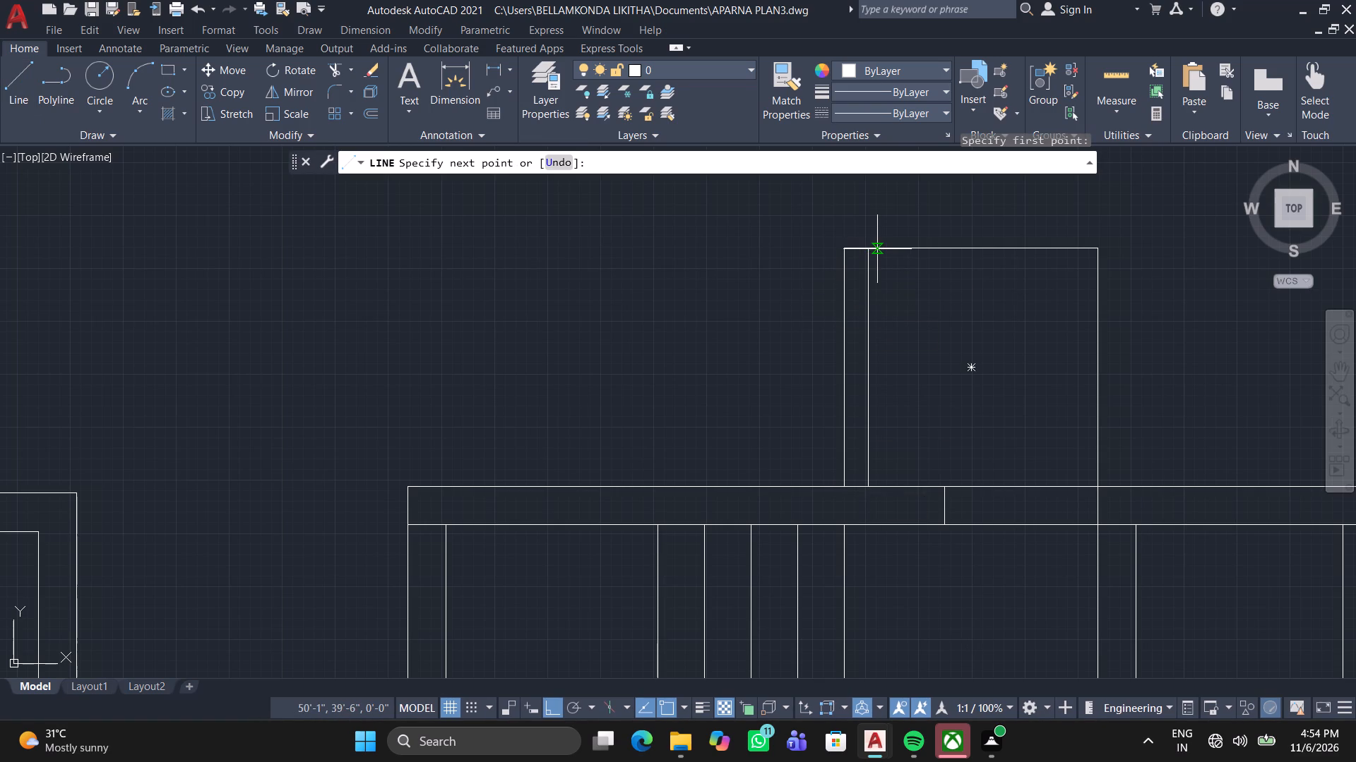
click(869, 253)
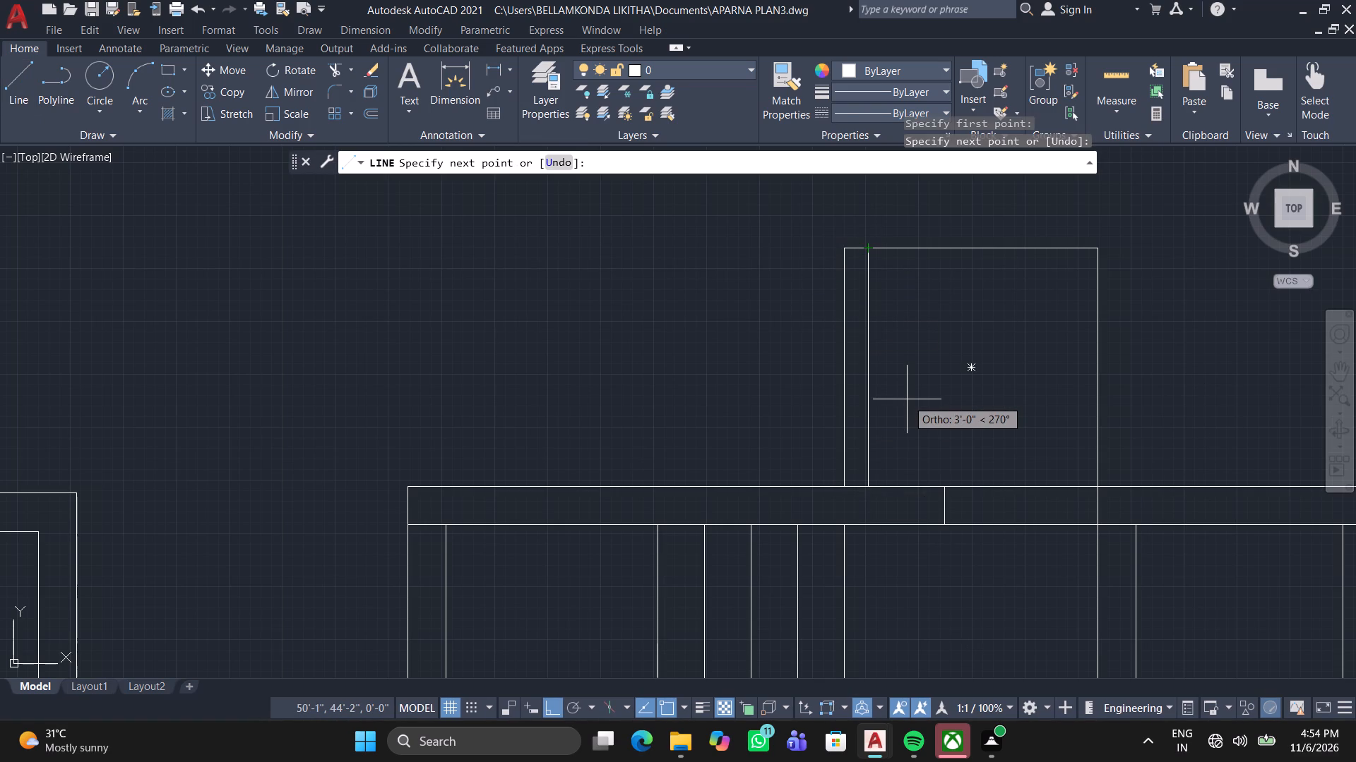
key(Escape)
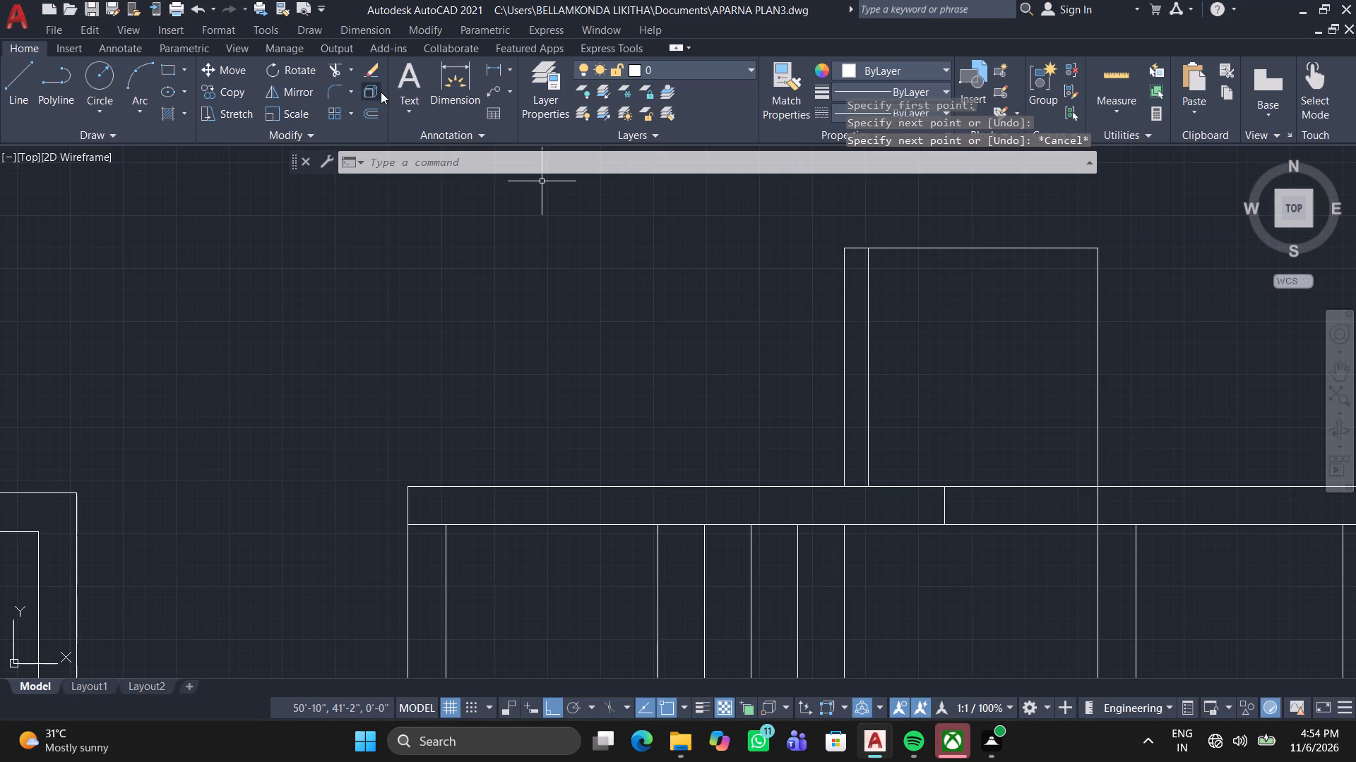
Trim away the copied rectangle's left edge above the wall, beside the new vertical line.
click(338, 73)
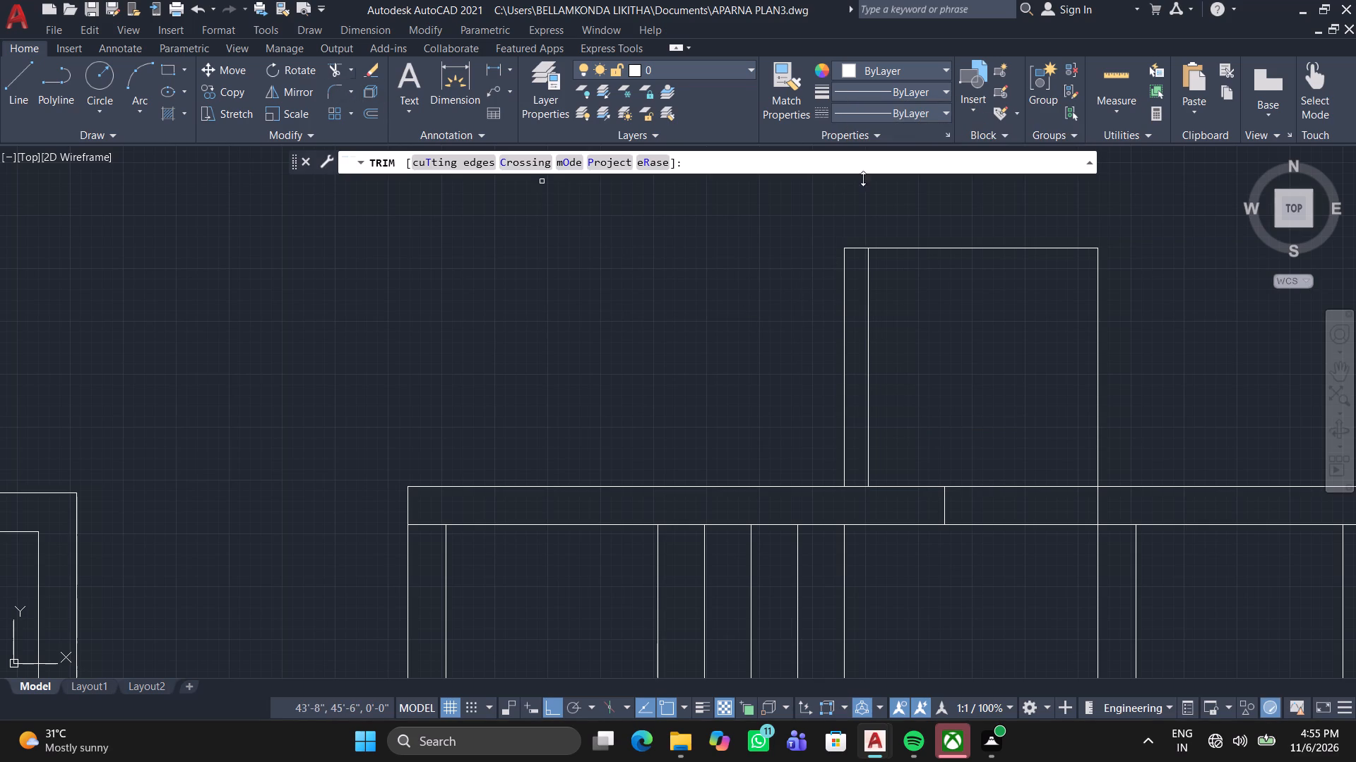
click(857, 303)
click(822, 308)
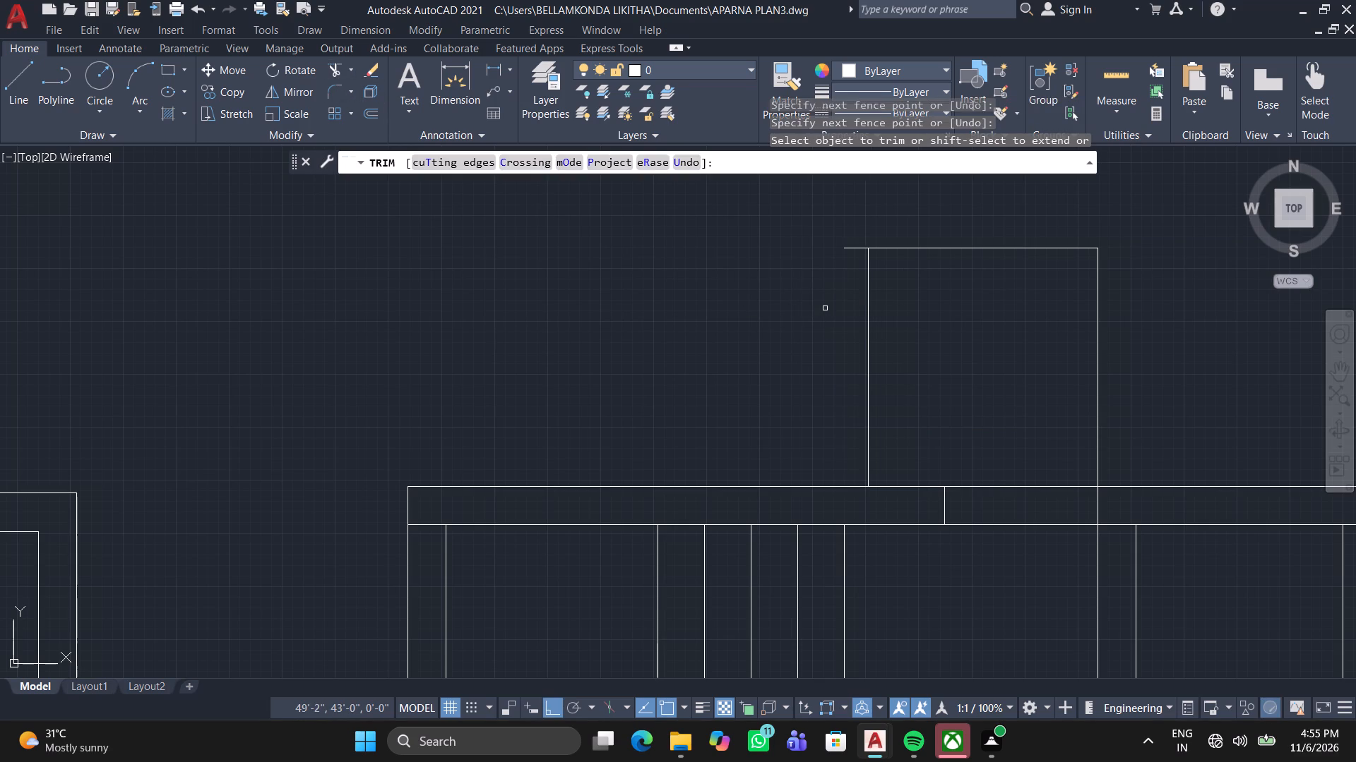
key(Escape)
Offset the new vertical line leftward three times at 11" spacing to form outside tread lines.
click(368, 116)
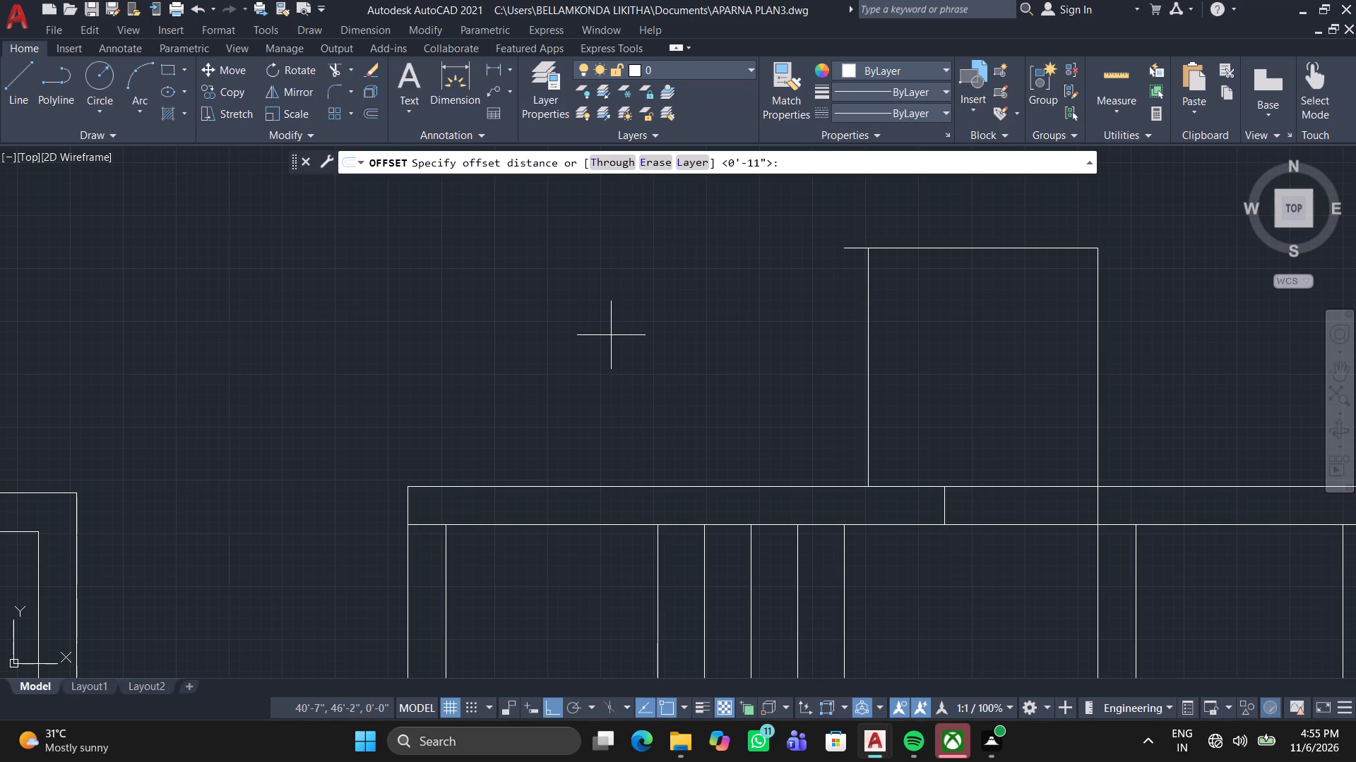
key(1)
key(BackSpace)
key(space)
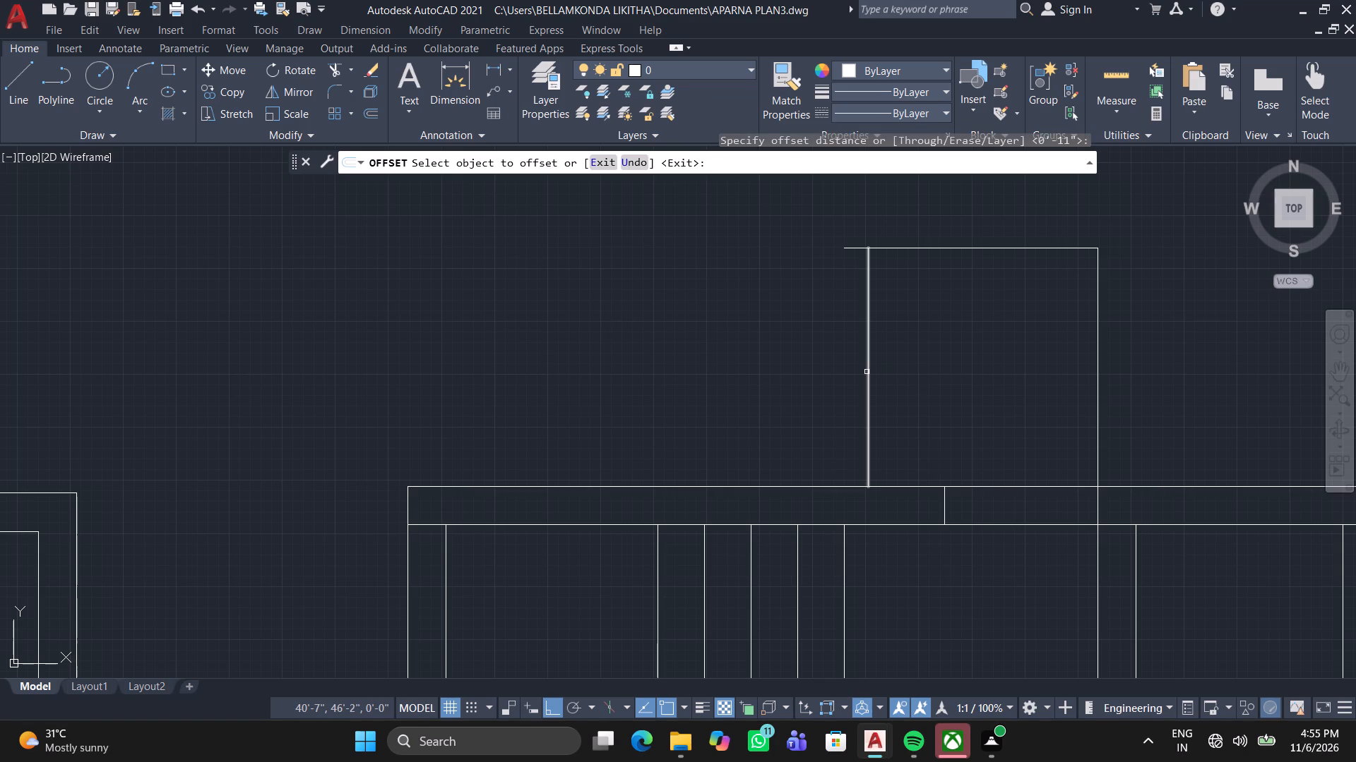
click(867, 372)
click(736, 370)
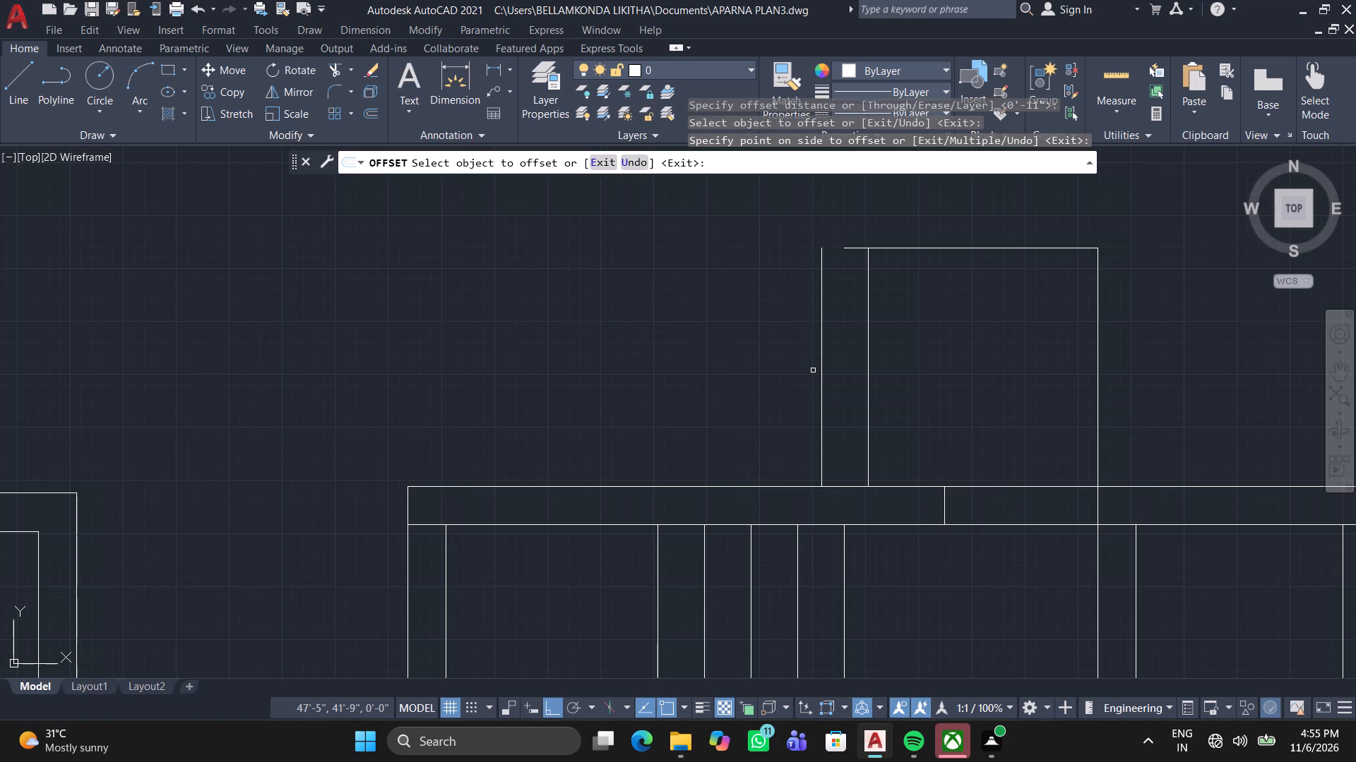
click(822, 370)
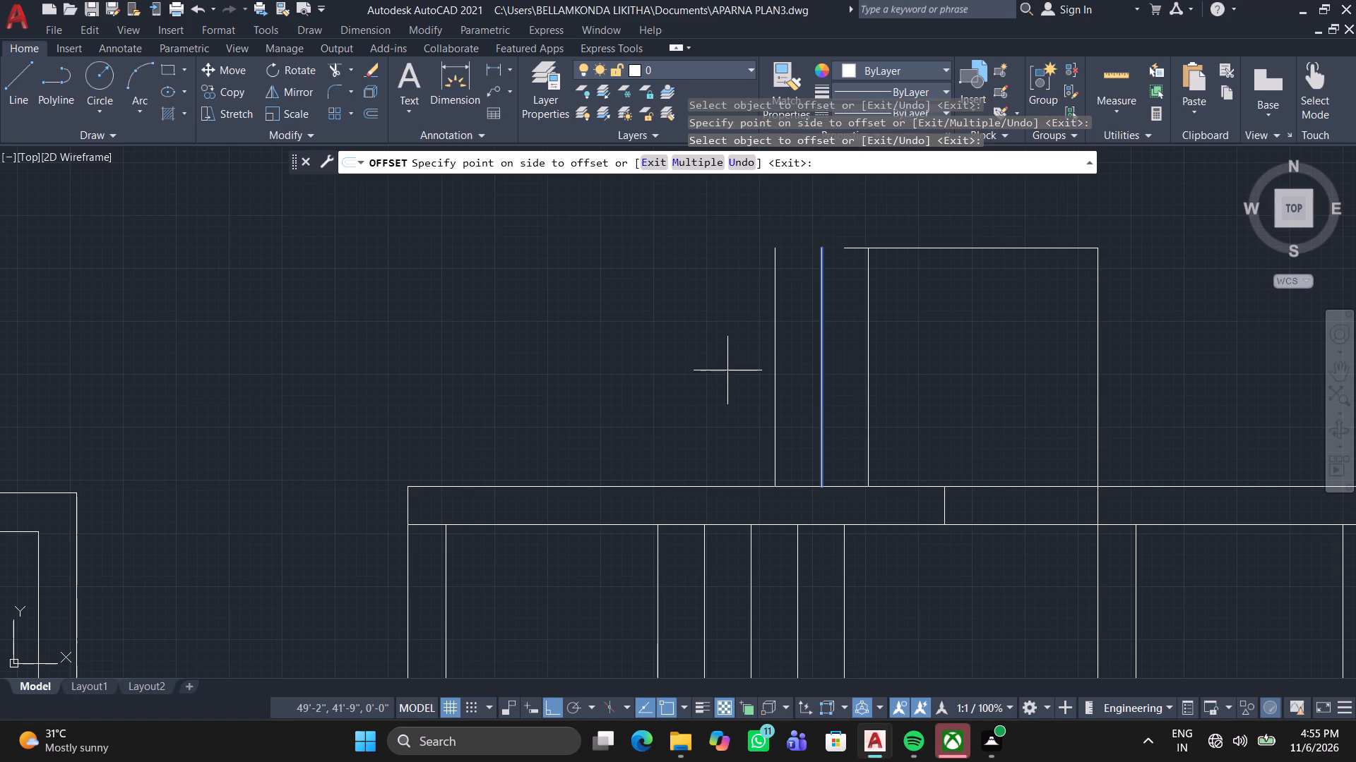
click(714, 371)
click(773, 365)
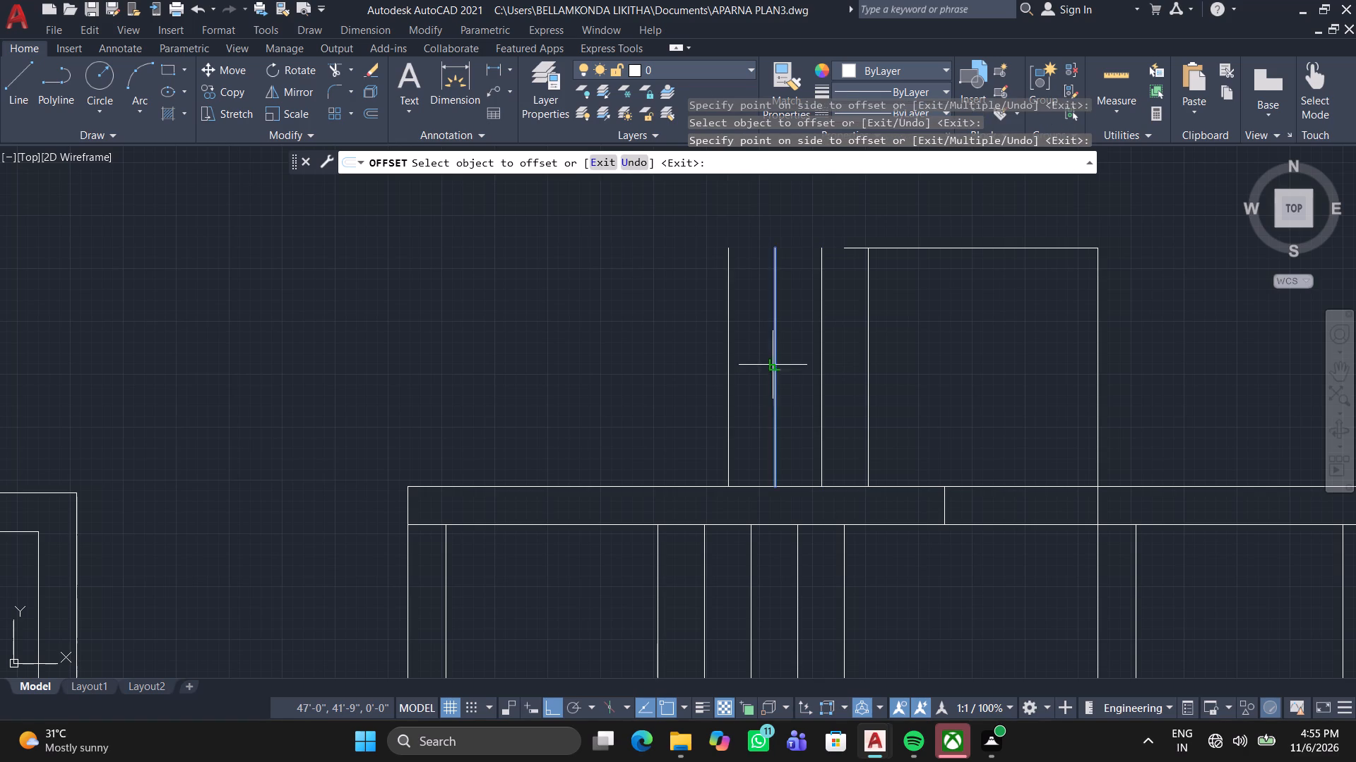
click(695, 369)
key(Escape)
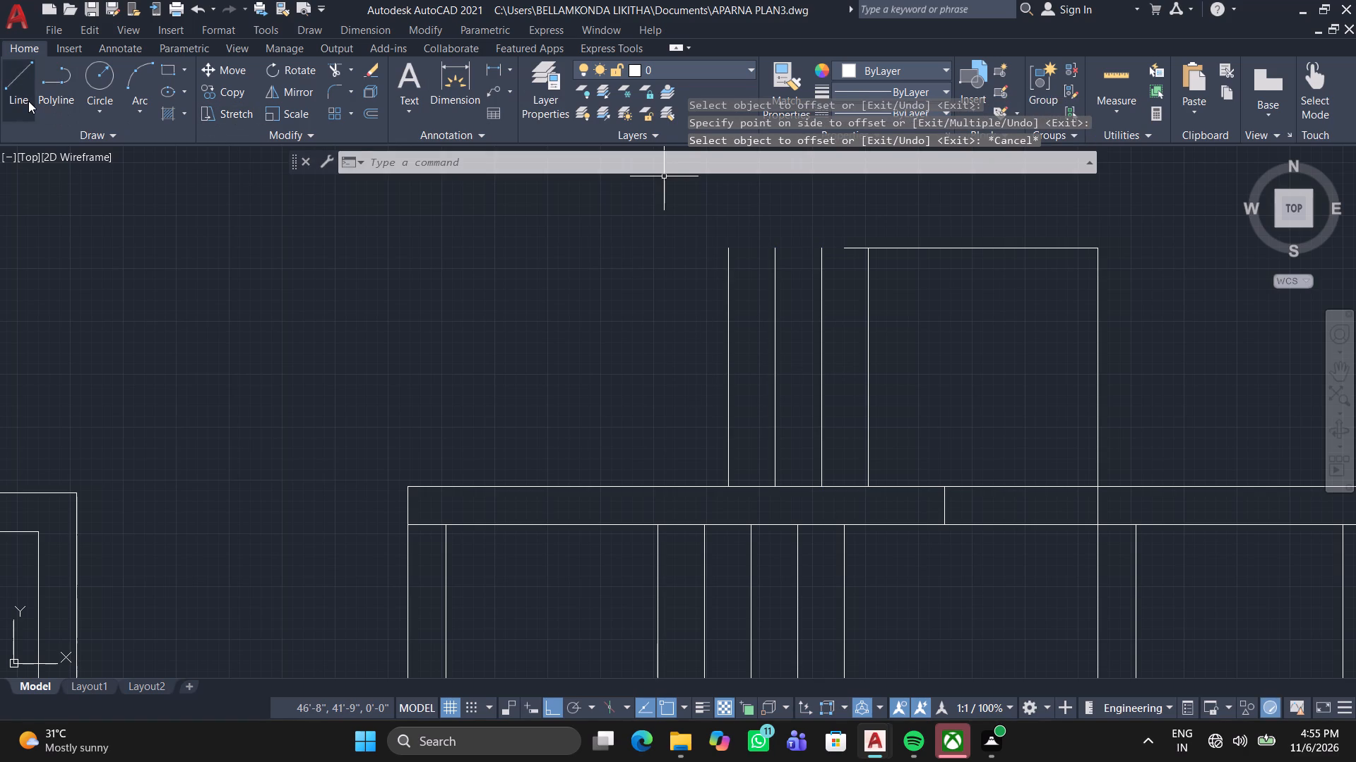
Draw a horizontal line joining the top ends of the outside tread lines, from the leftmost tread to the original vertical line.
click(25, 99)
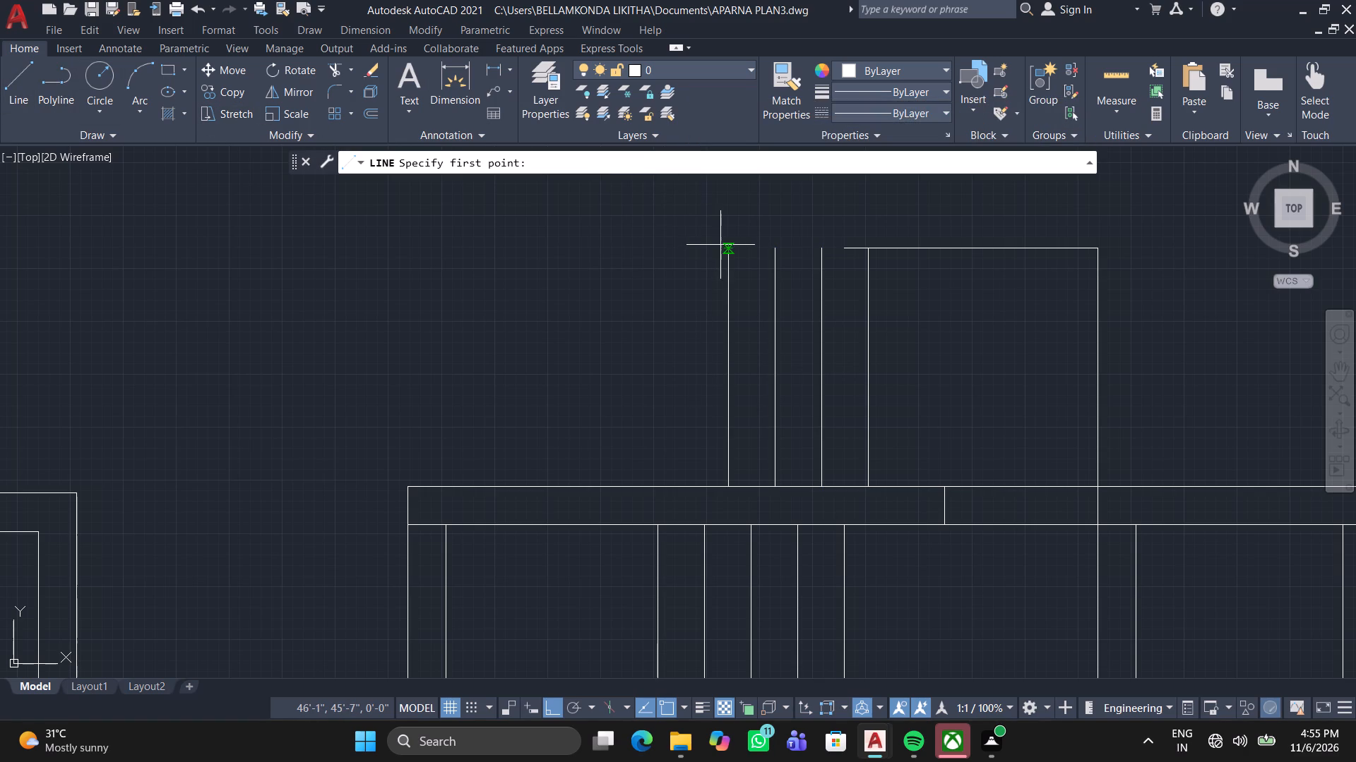
click(729, 250)
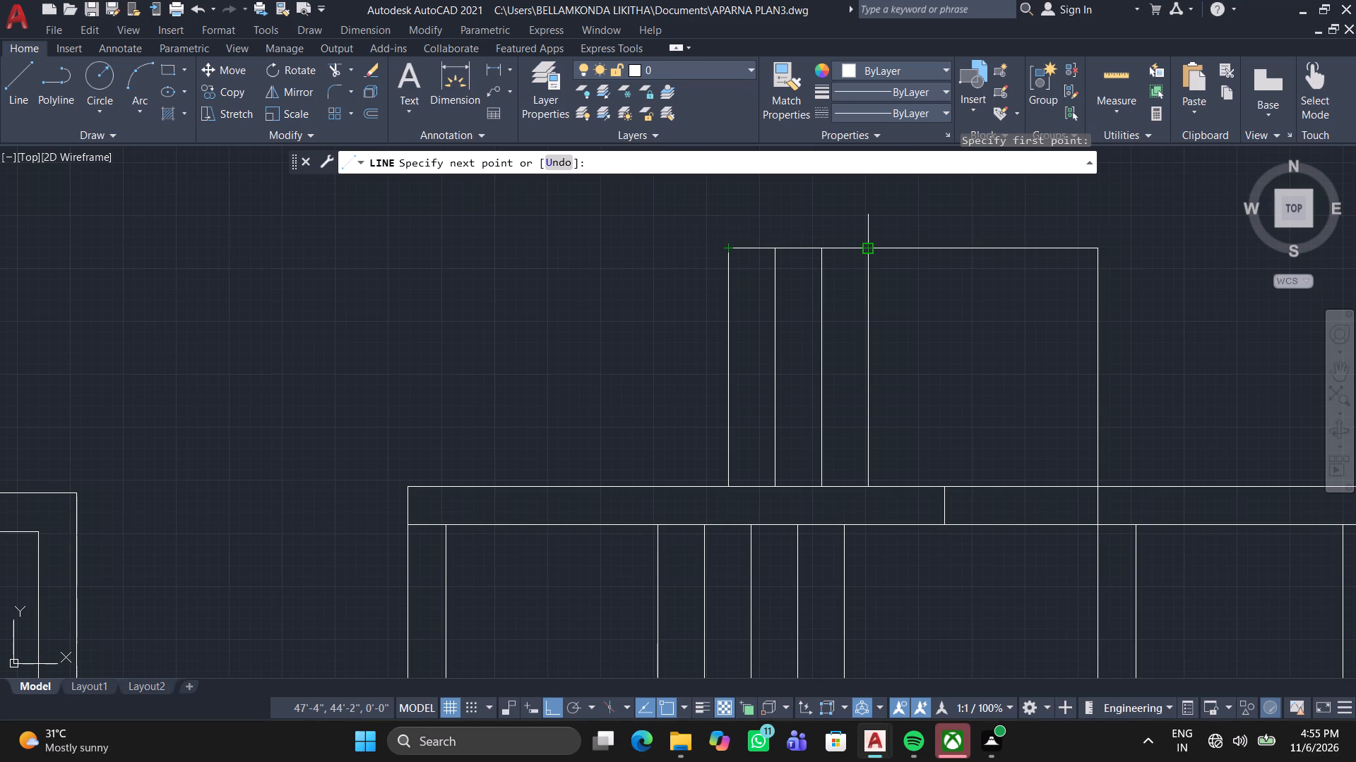
click(864, 249)
key(Escape)
Offset the long vertical line right of the stairs 9" rightward and the short vertical line below the adjoining room 9" leftward.
scroll(814, 292, down, 2)
middle_drag(811, 300, 815, 216)
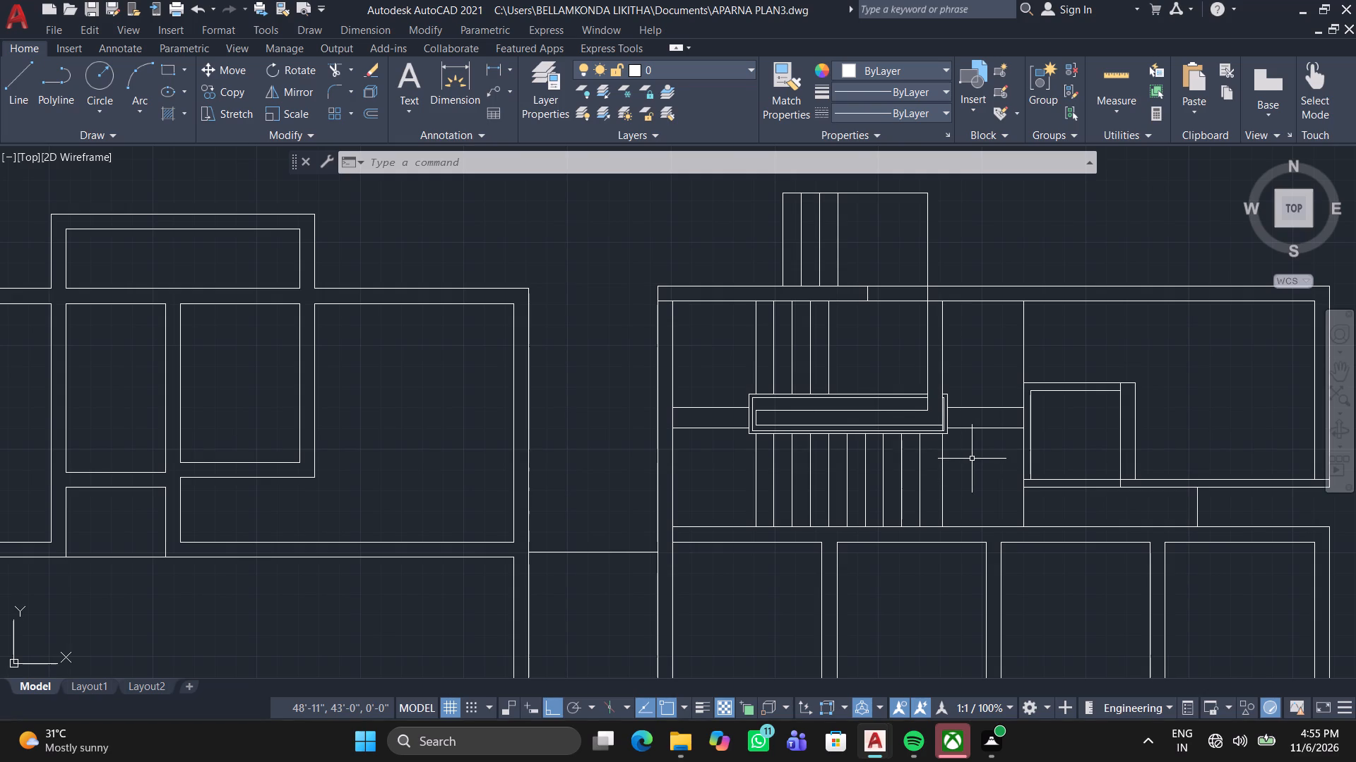
scroll(995, 451, up, 1)
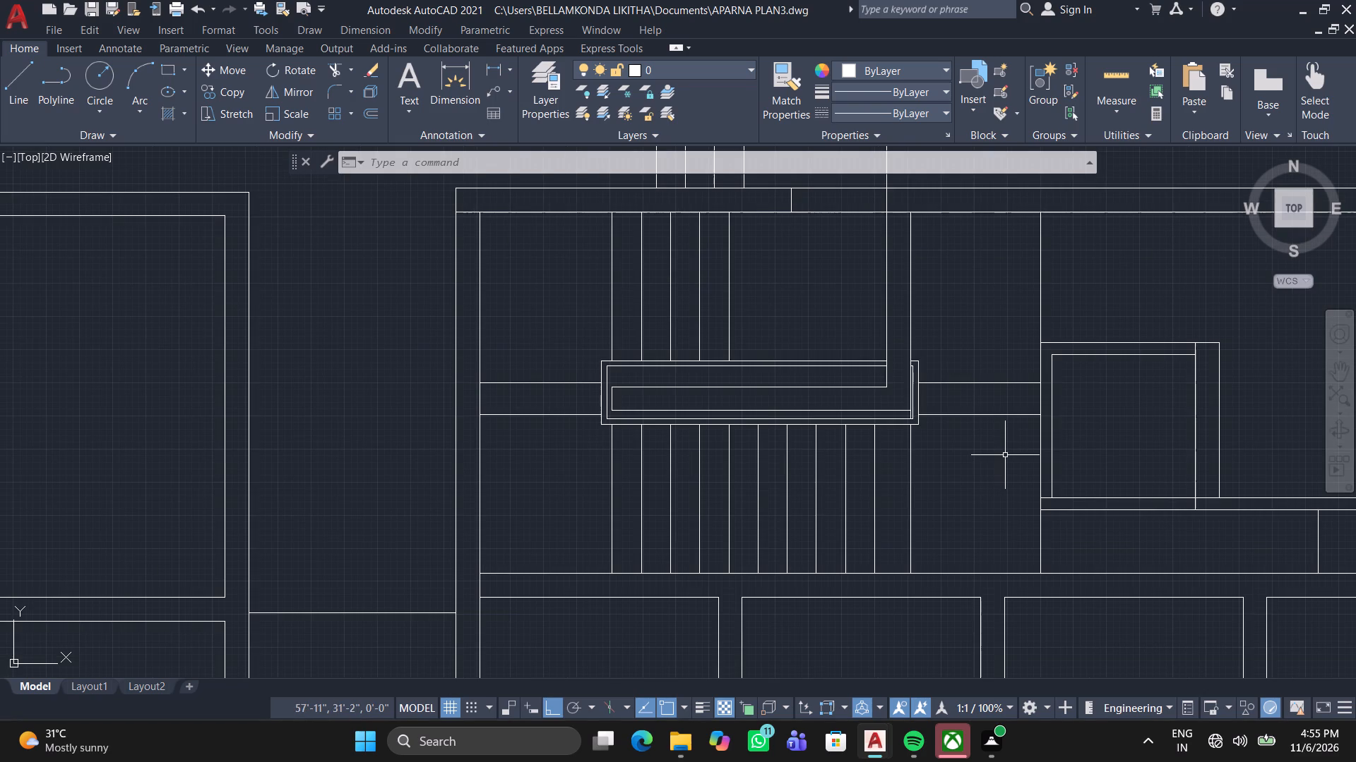
middle_drag(1037, 468, 1035, 471)
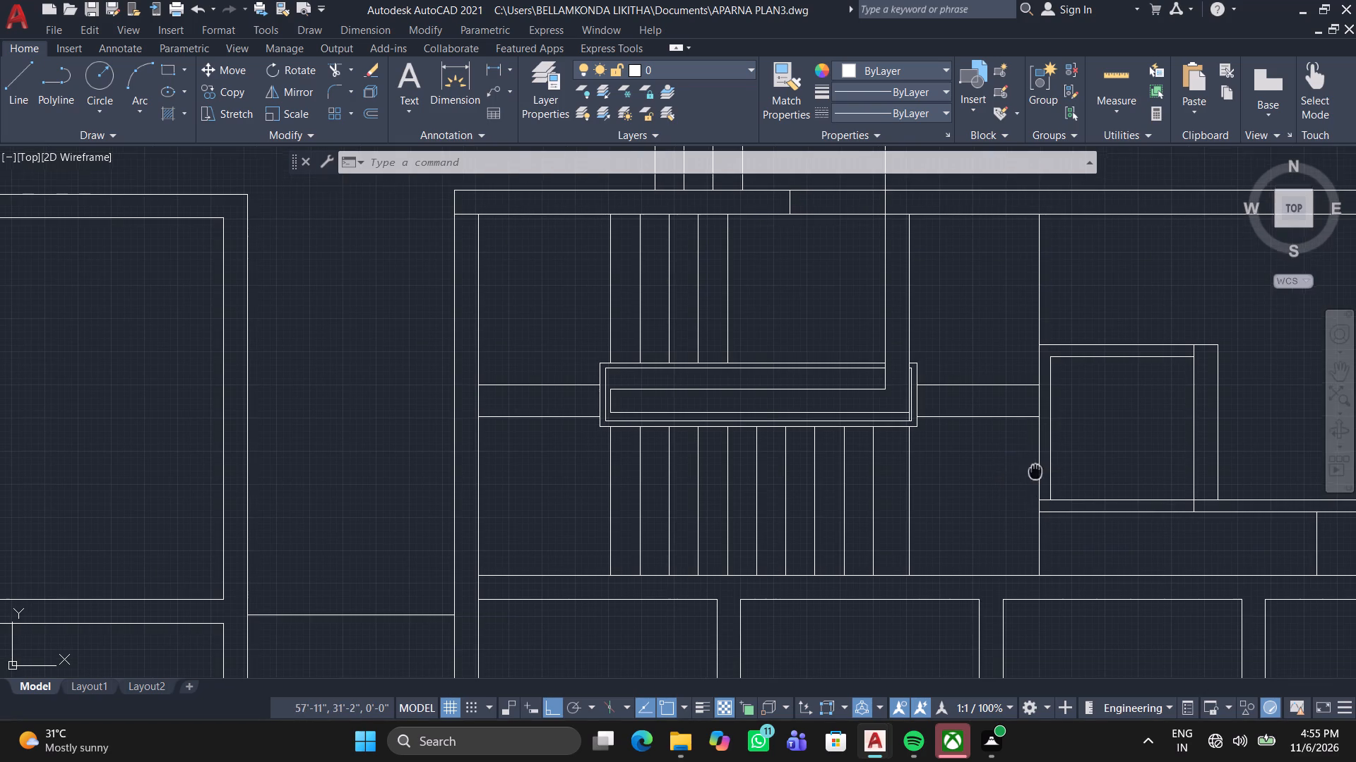
middle_drag(1035, 471, 1167, 406)
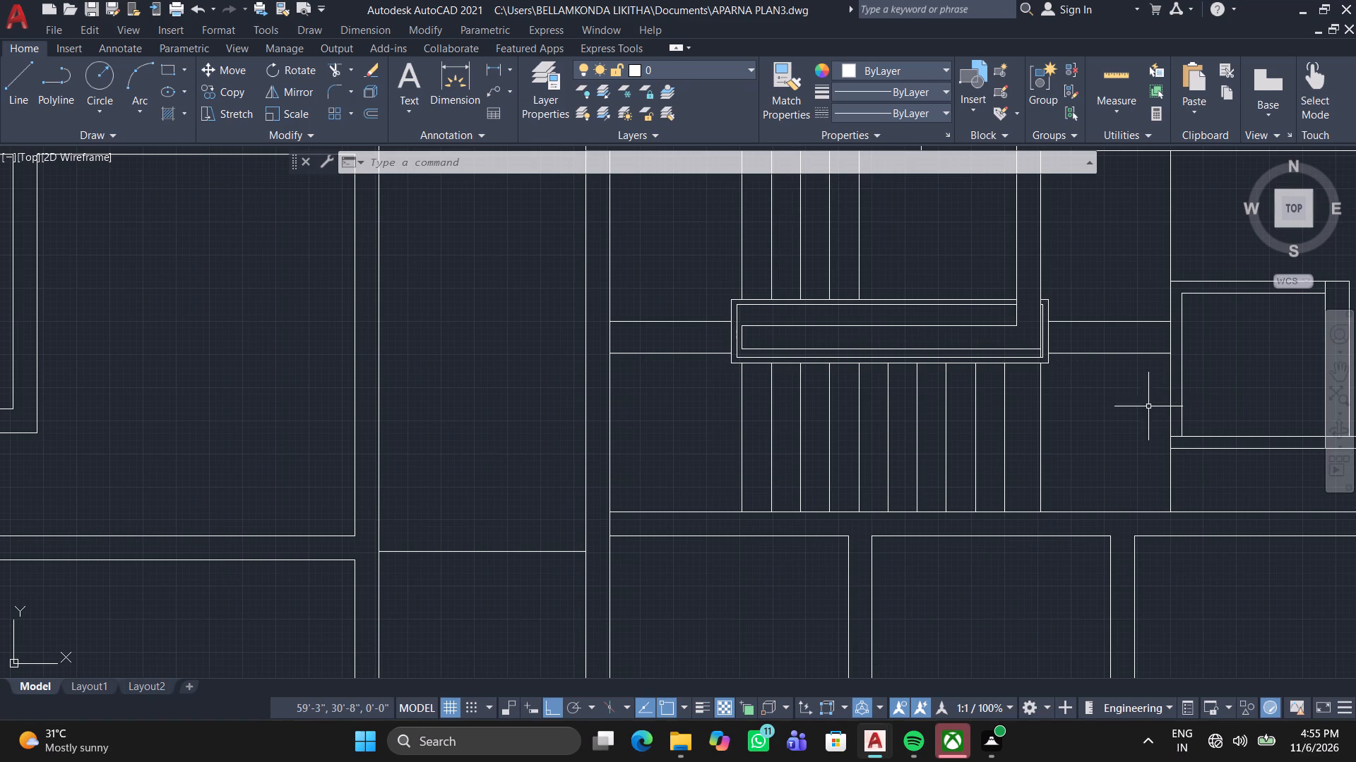
scroll(1124, 433, down, 1)
middle_drag(1124, 451, 1105, 497)
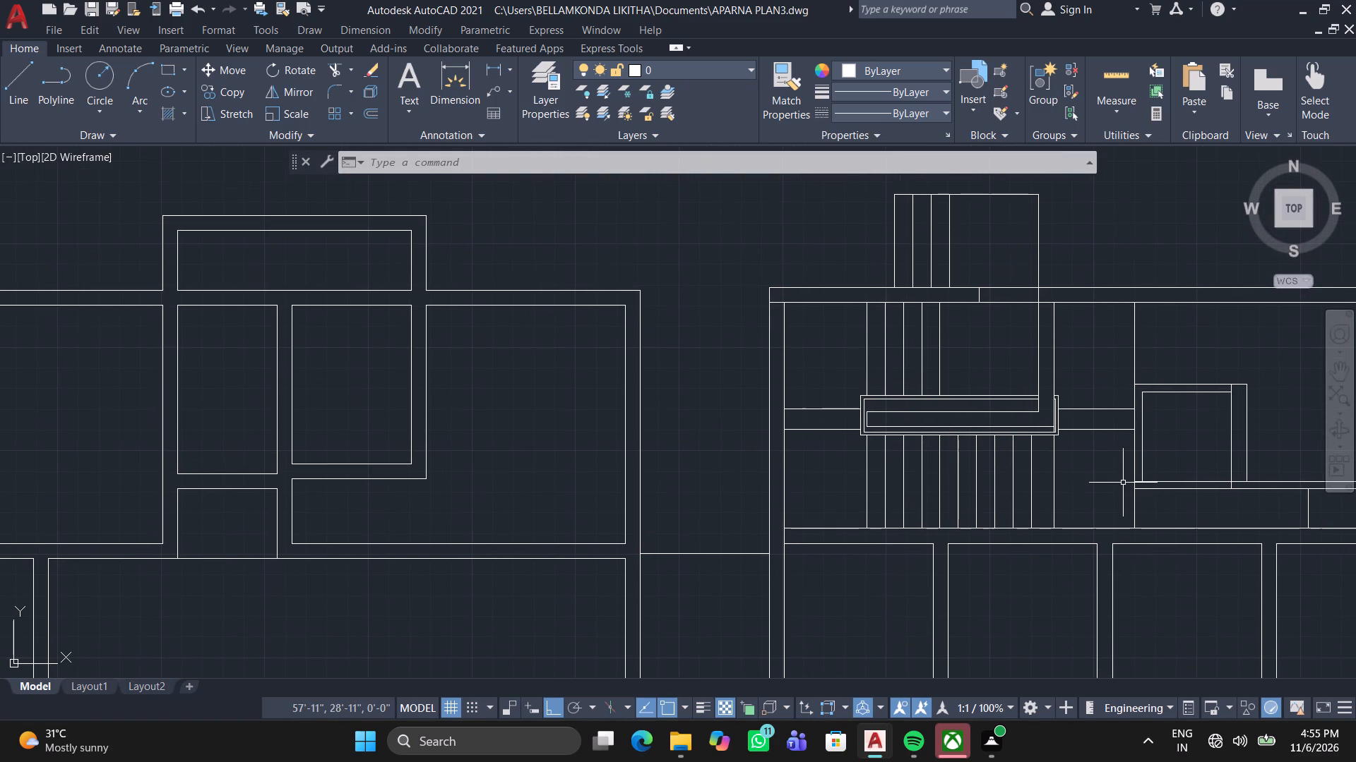
scroll(1123, 483, up, 2)
middle_drag(1121, 488, 1117, 492)
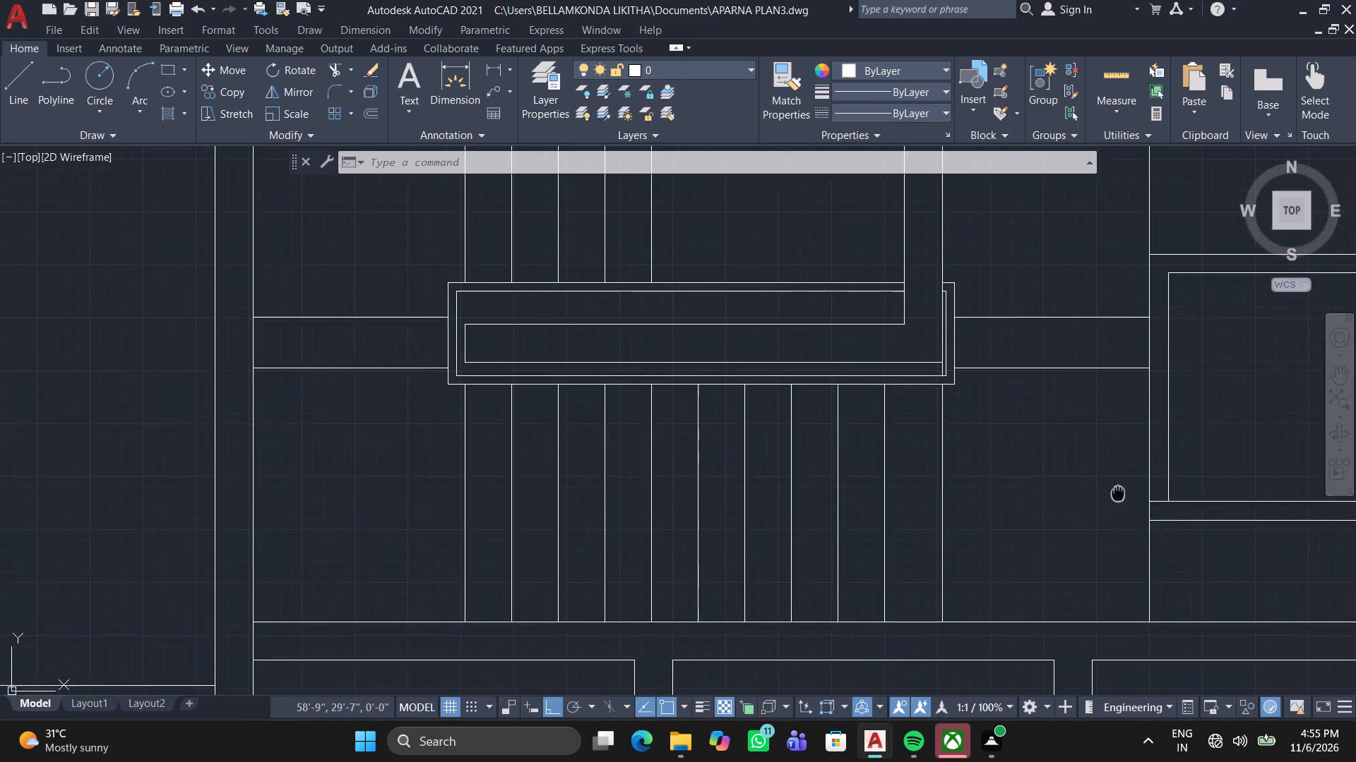
middle_drag(1117, 492, 902, 512)
scroll(919, 496, down, 1)
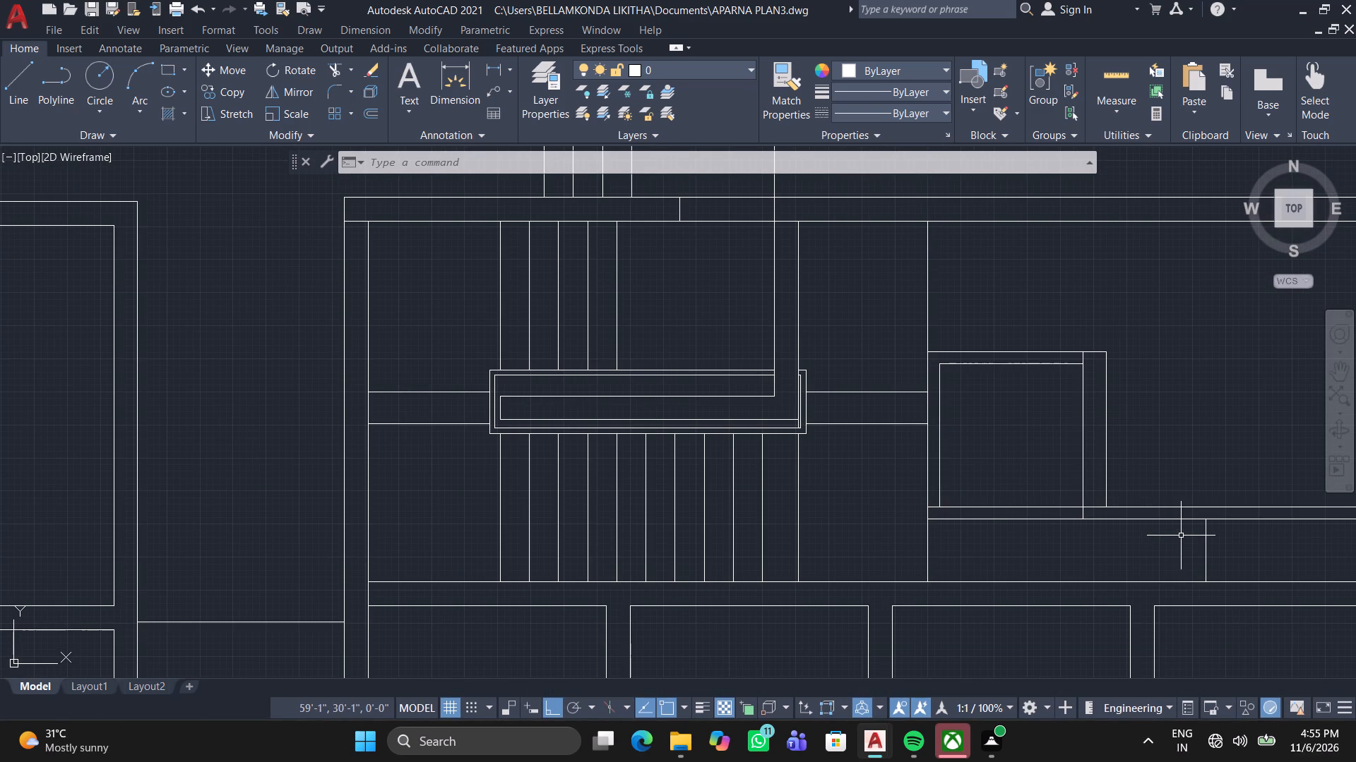
scroll(1175, 556, up, 1)
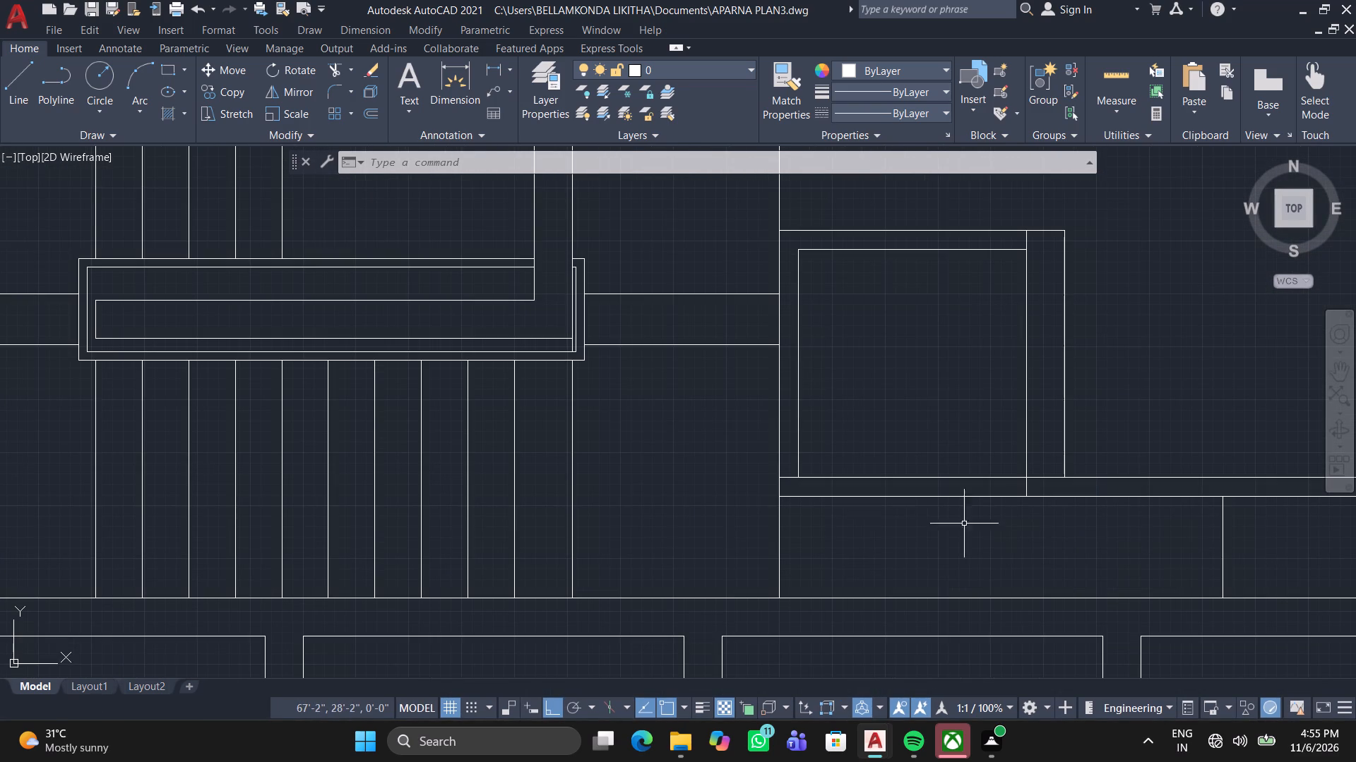
click(371, 111)
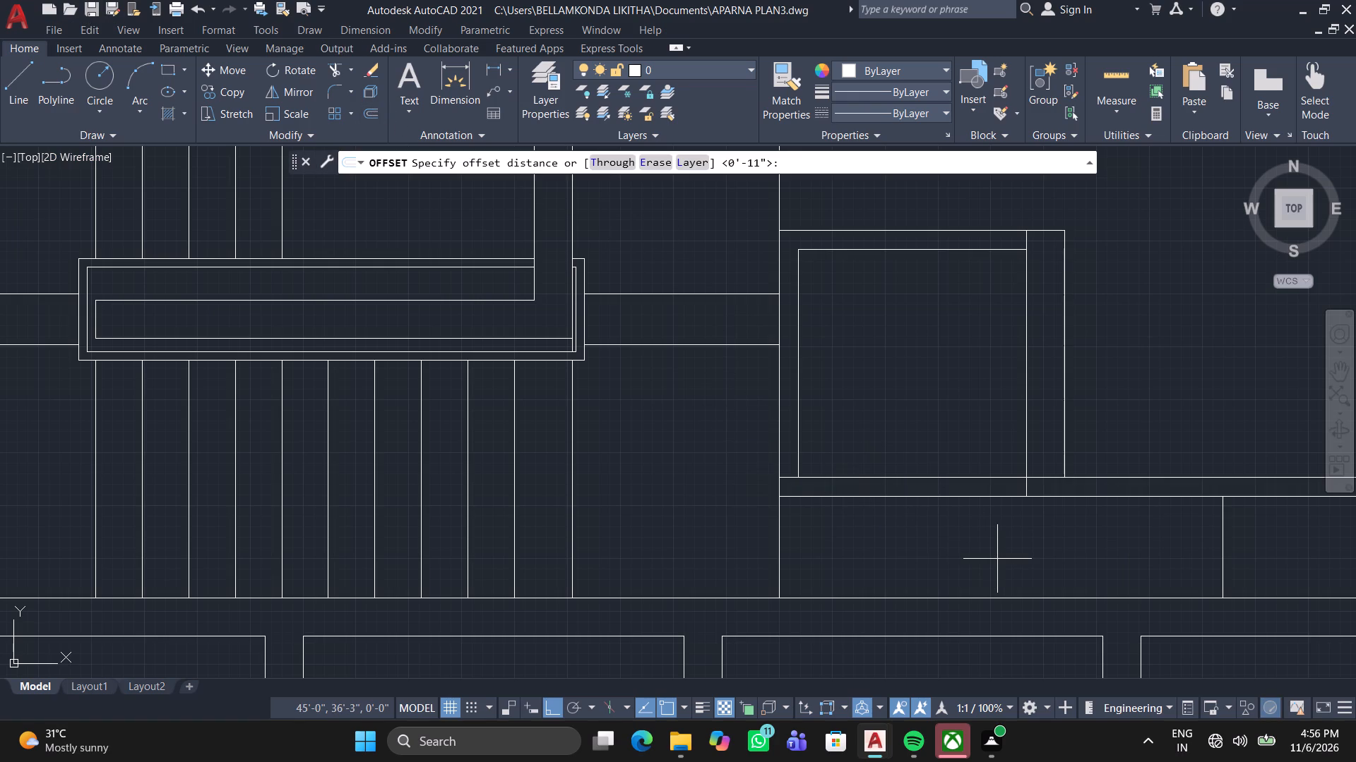
key(9)
key(Return)
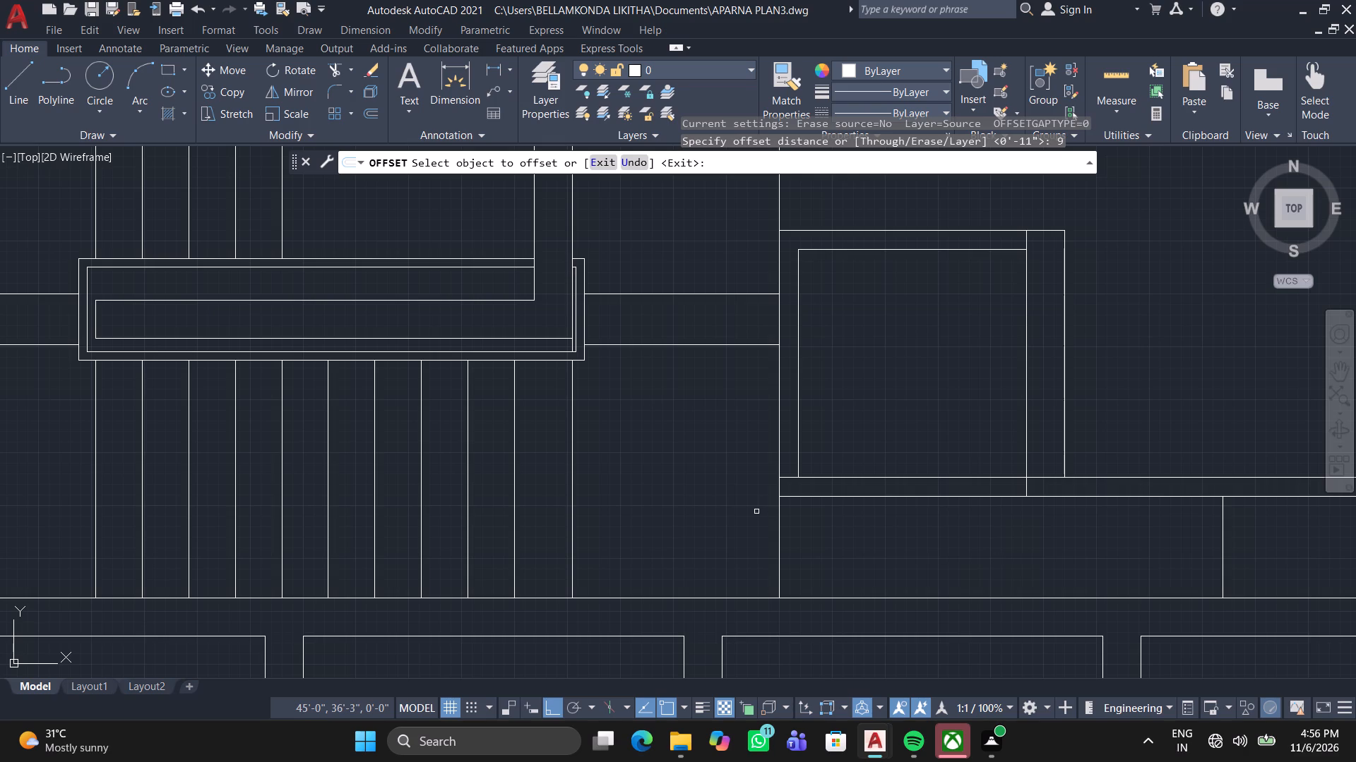
click(778, 548)
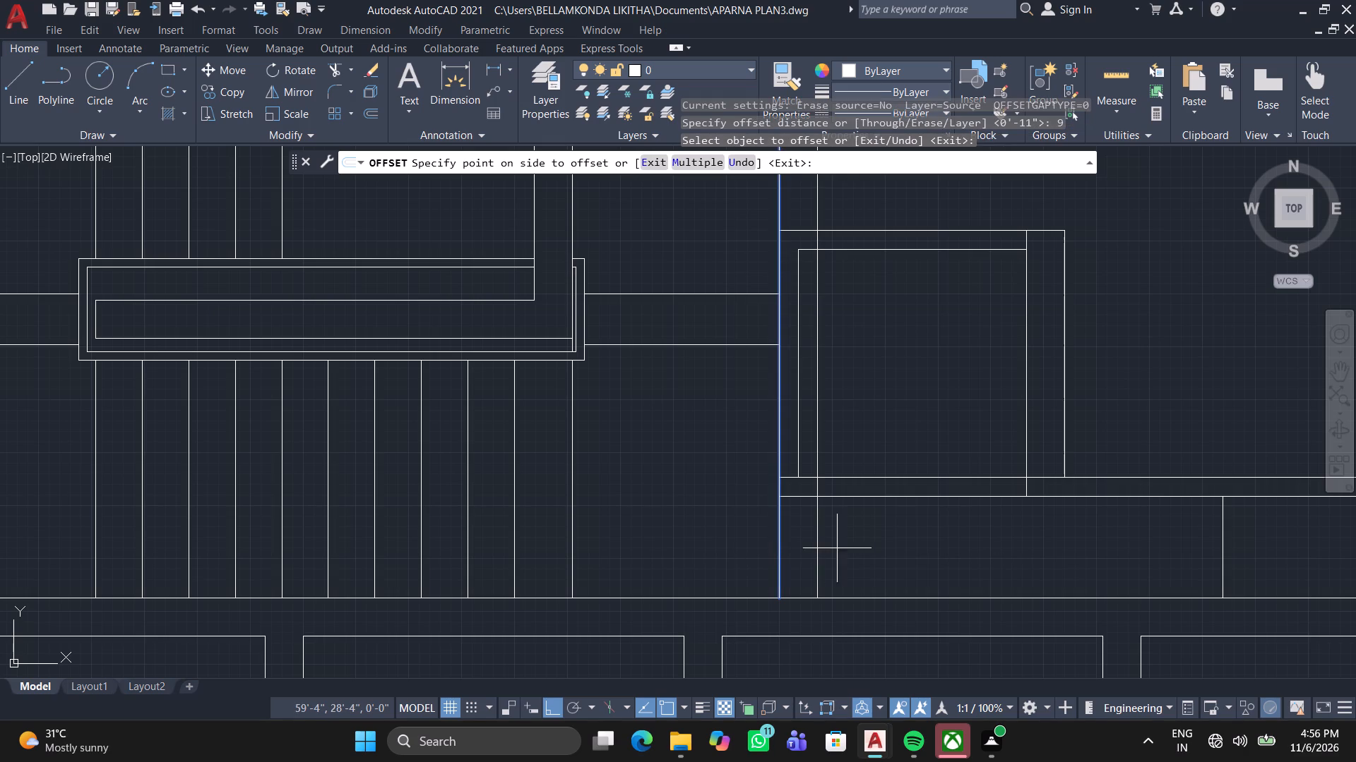
click(864, 547)
click(1224, 564)
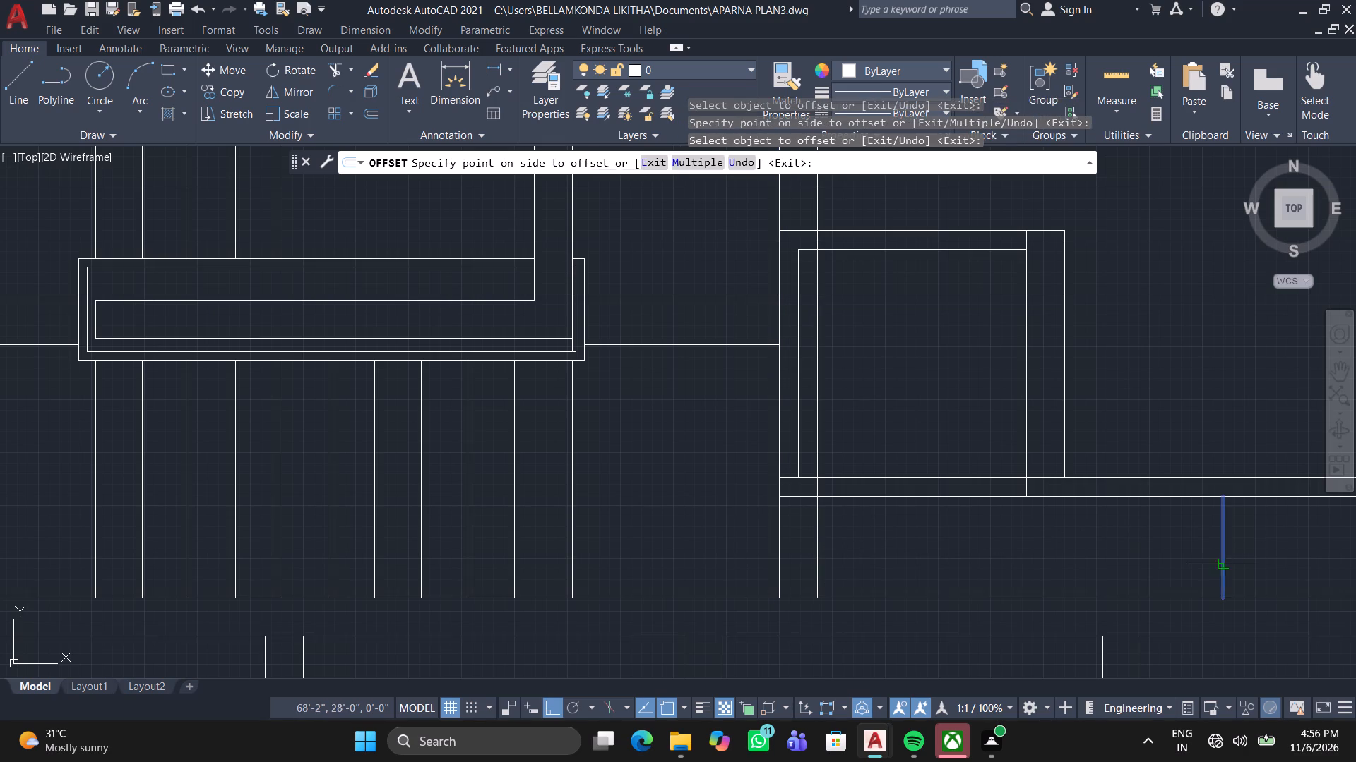
click(1045, 564)
scroll(909, 394, down, 1)
middle_drag(909, 398, 938, 528)
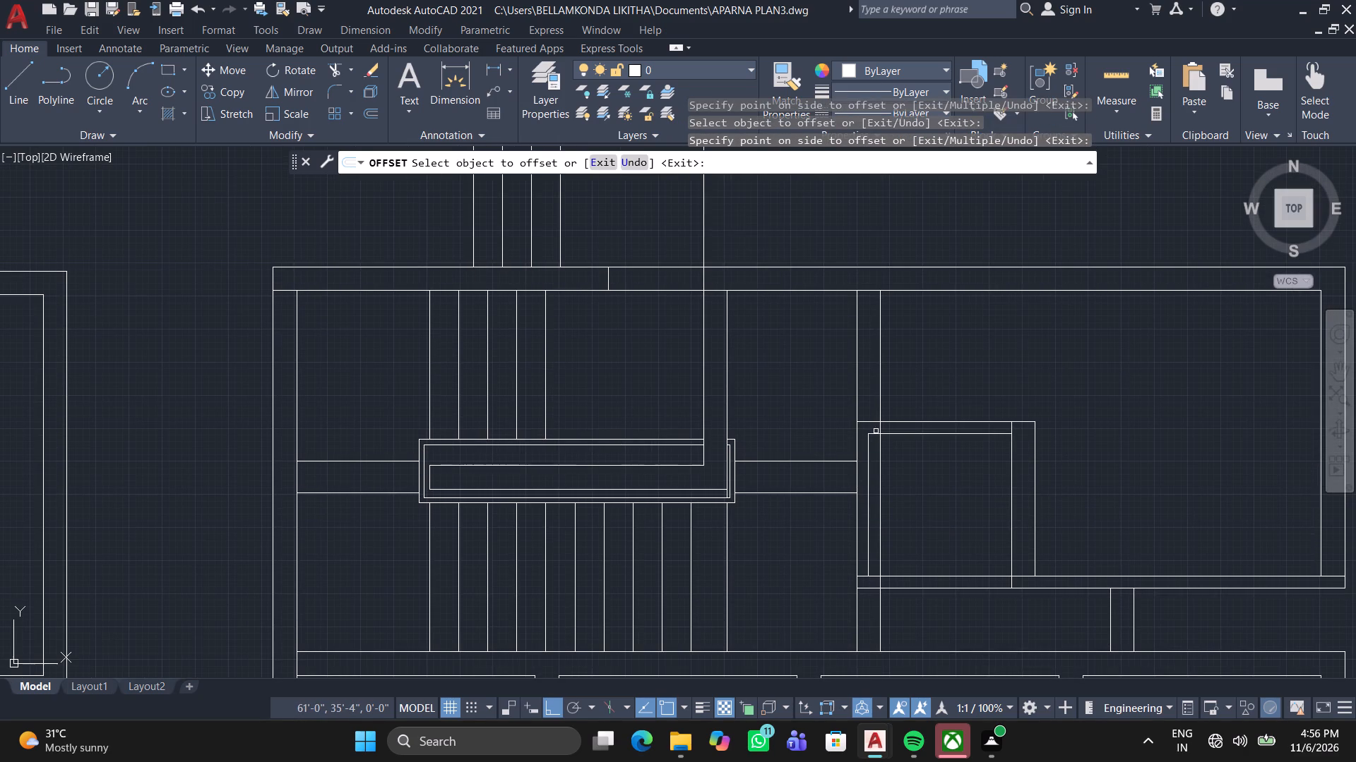
key(Escape)
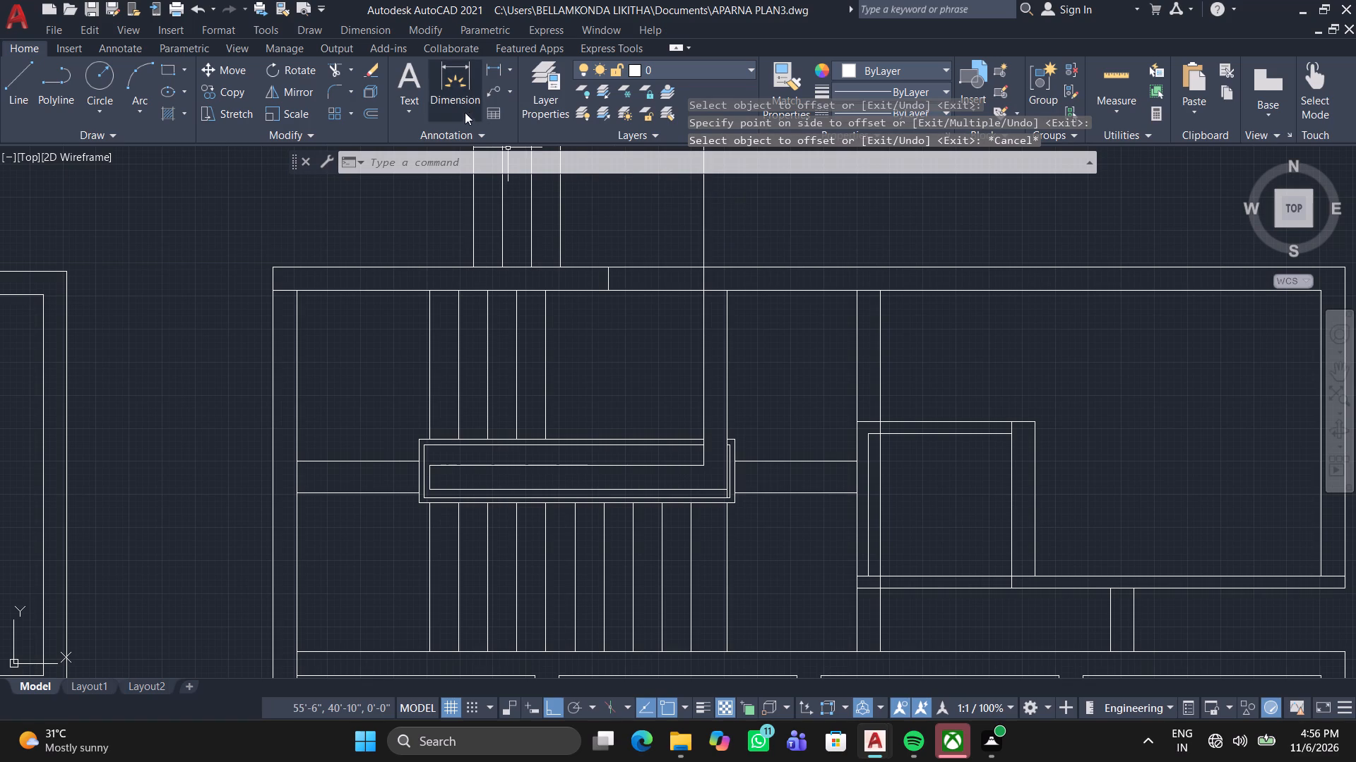
Trim away both vertical wall lines above the small room and the offset line where it crosses the room's top wall and interior.
click(328, 68)
click(829, 333)
click(939, 337)
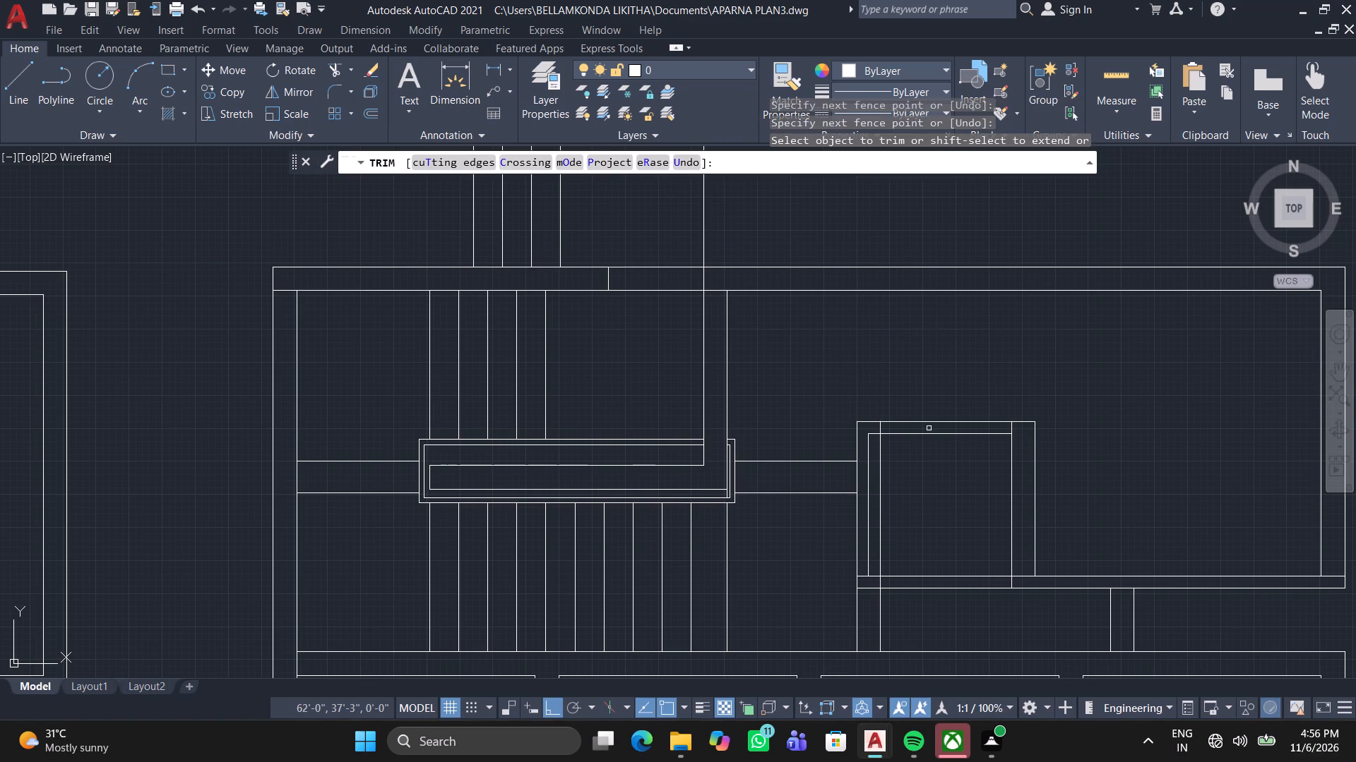
scroll(874, 453, up, 4)
click(872, 312)
click(970, 302)
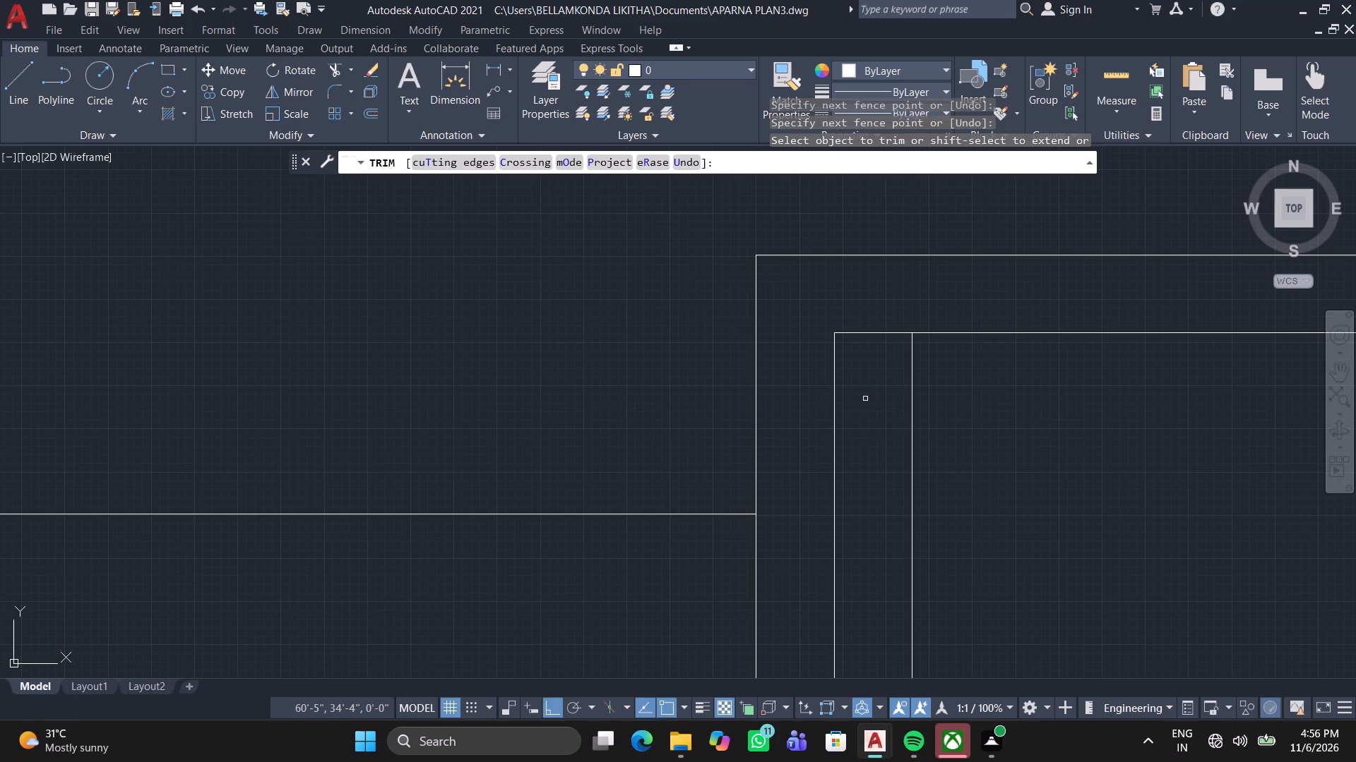
click(867, 416)
click(1033, 413)
scroll(1030, 412, down, 3)
middle_drag(1030, 412, 1016, 392)
middle_drag(1004, 375, 983, 355)
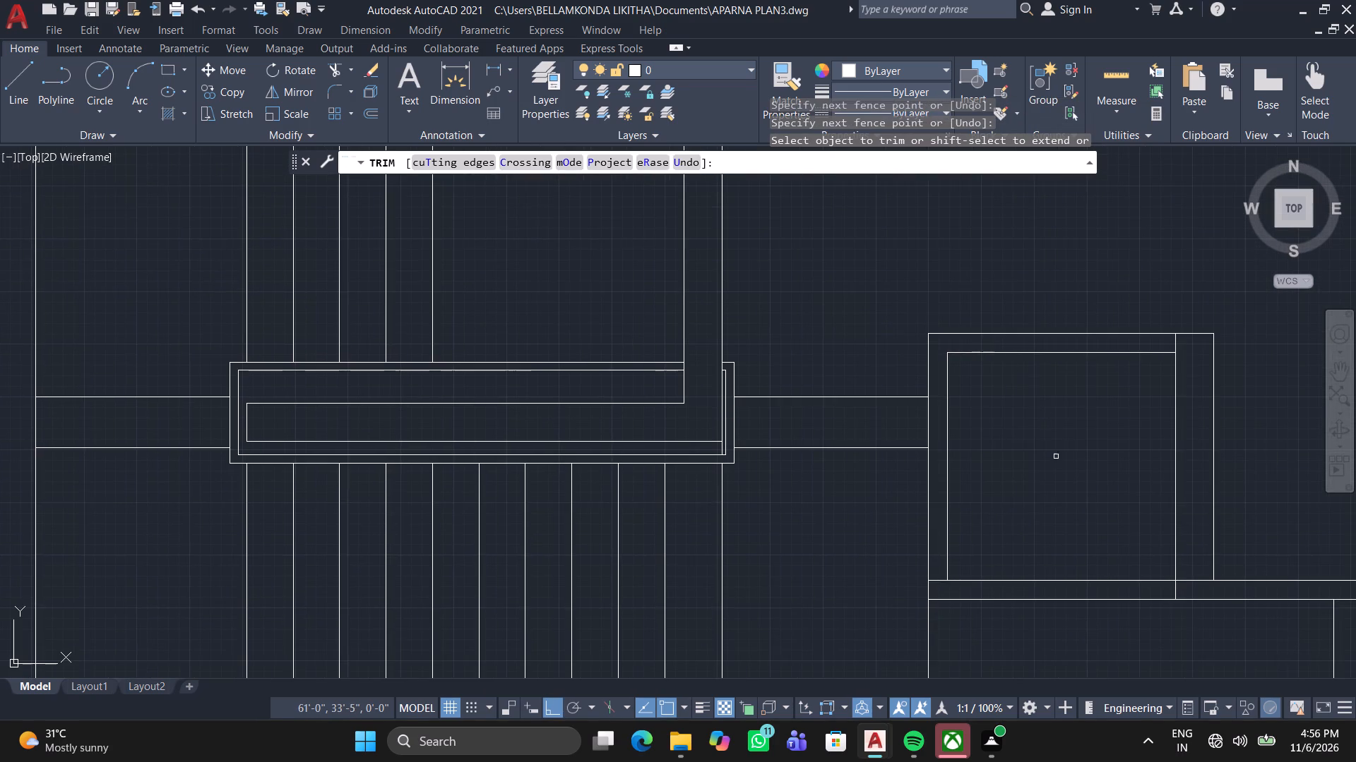
scroll(1059, 480, down, 1)
middle_drag(1059, 480, 1040, 422)
scroll(1033, 530, up, 1)
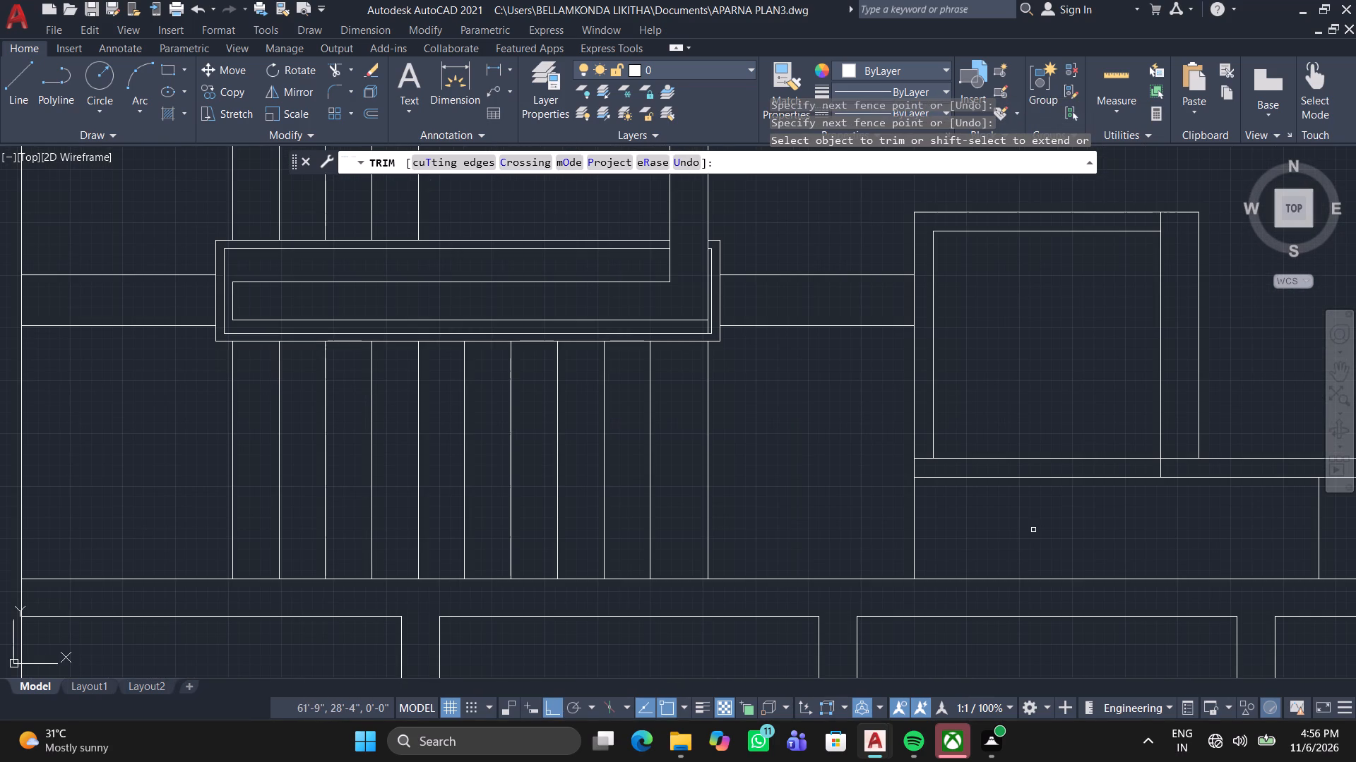
key(Escape)
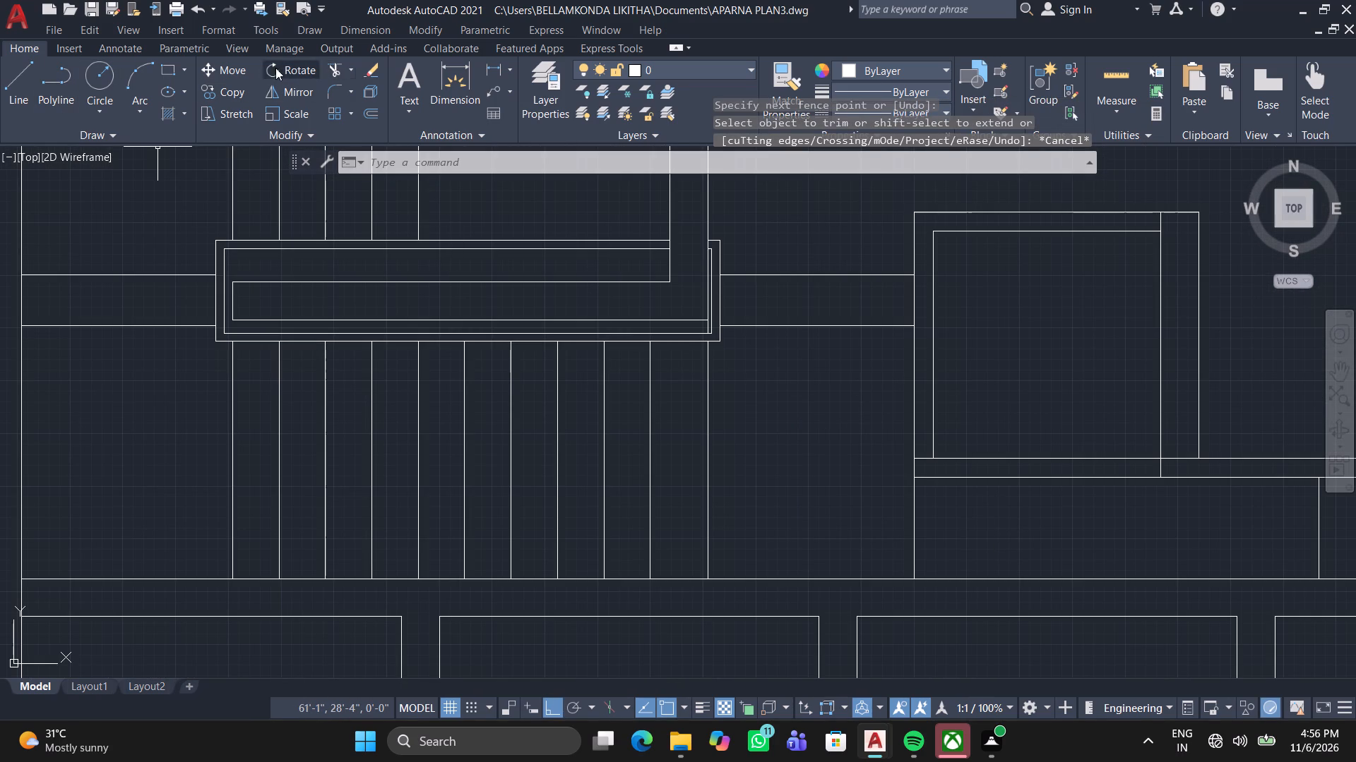
Draw a line 9" rightward from the foot of the short wall line below the small room, continuing up to the room's bottom wall.
click(12, 81)
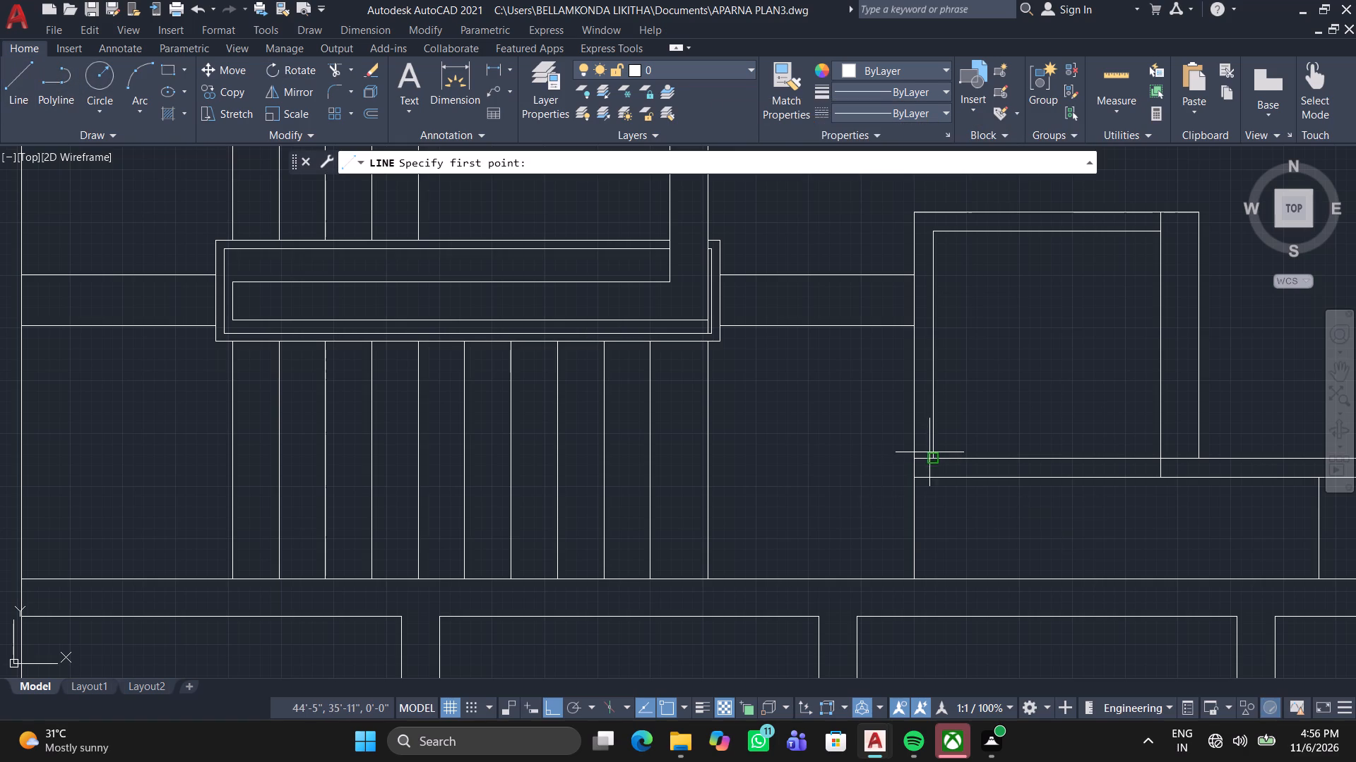
click(915, 583)
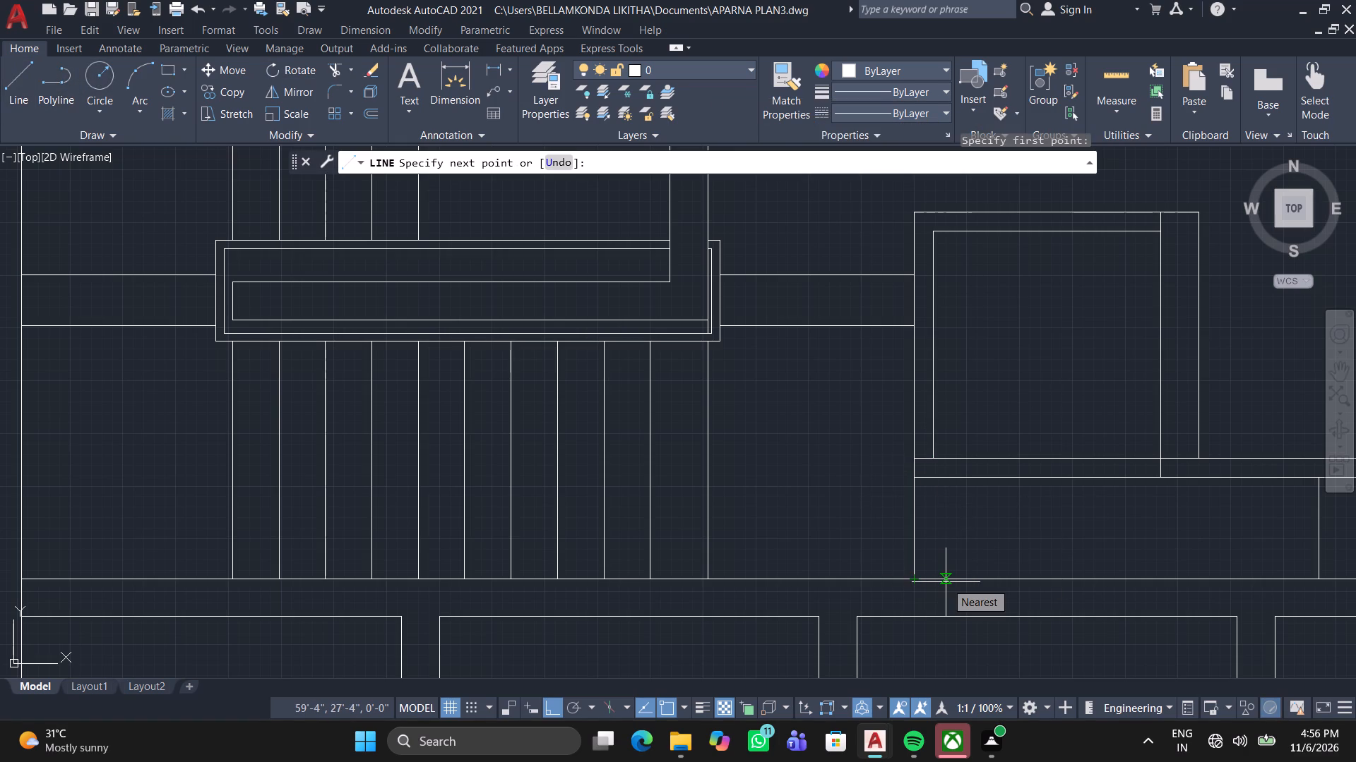
key(9)
key(Return)
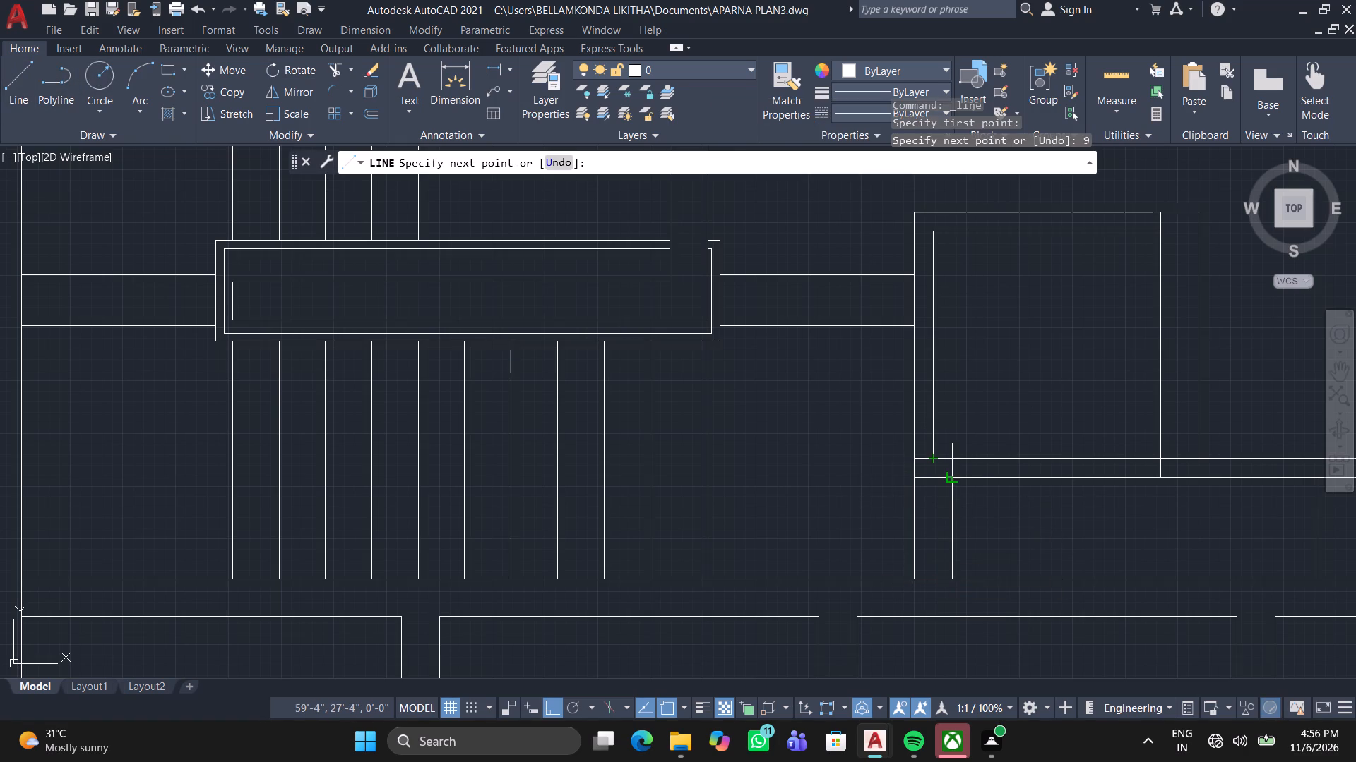
click(952, 481)
key(Escape)
Trim the short vertical stub between the two lower inner lines at the right end of the staircase's central railing.
scroll(1010, 579, down, 1)
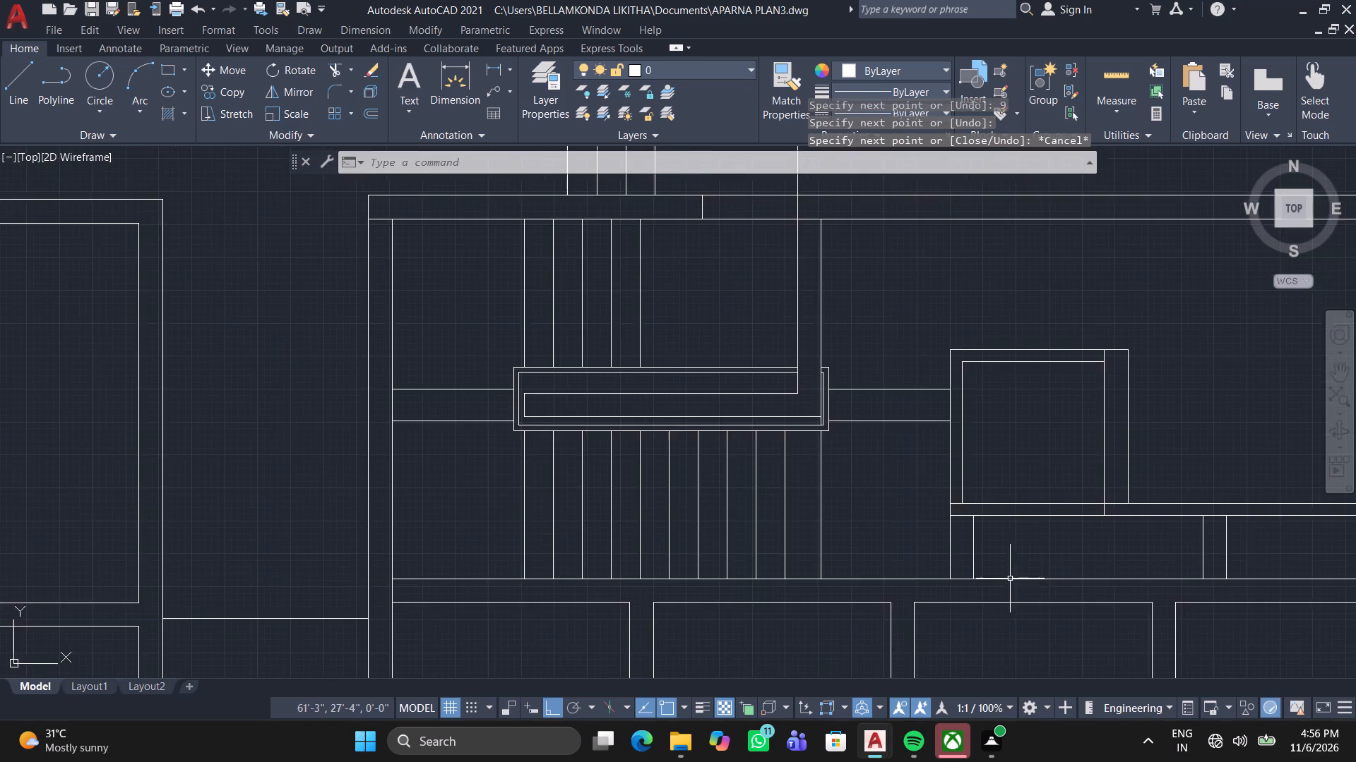
middle_drag(1010, 582, 1033, 516)
scroll(1013, 567, down, 2)
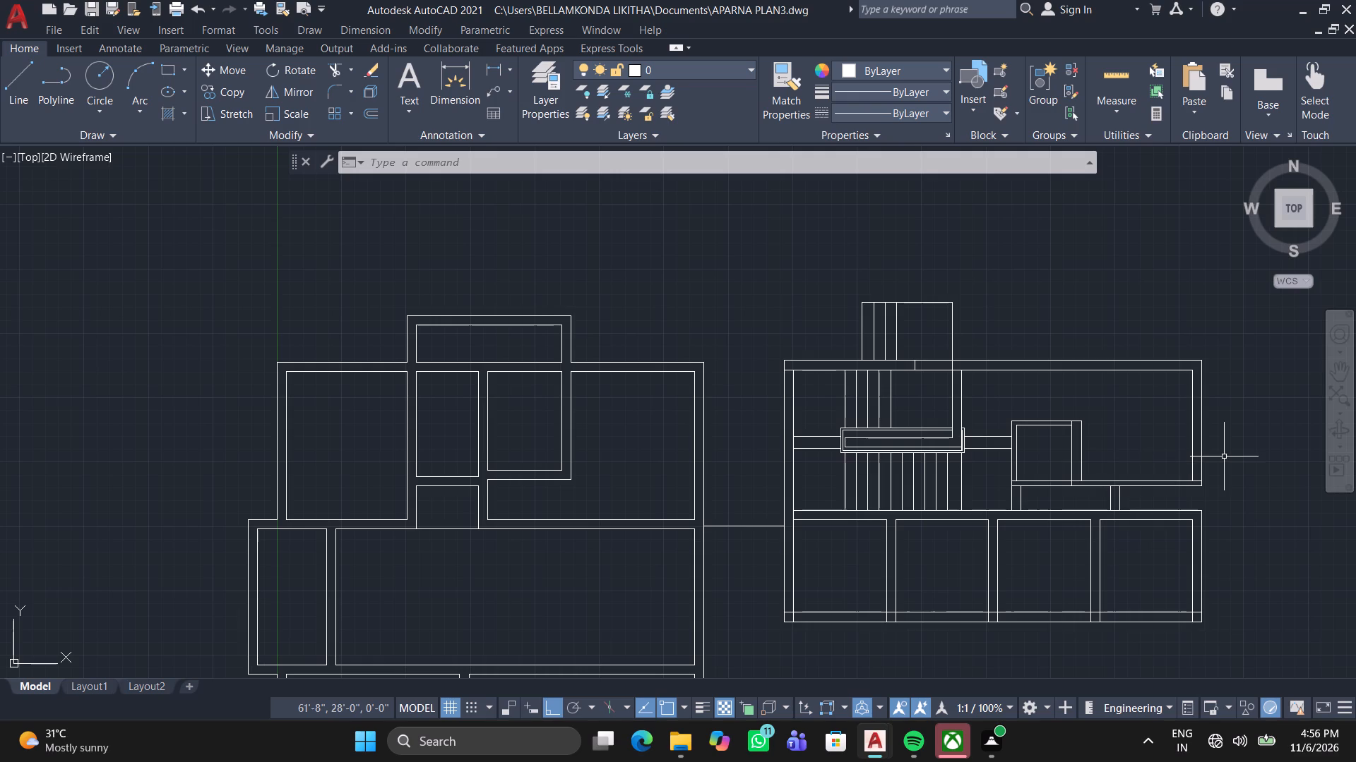
middle_drag(1174, 480, 1225, 348)
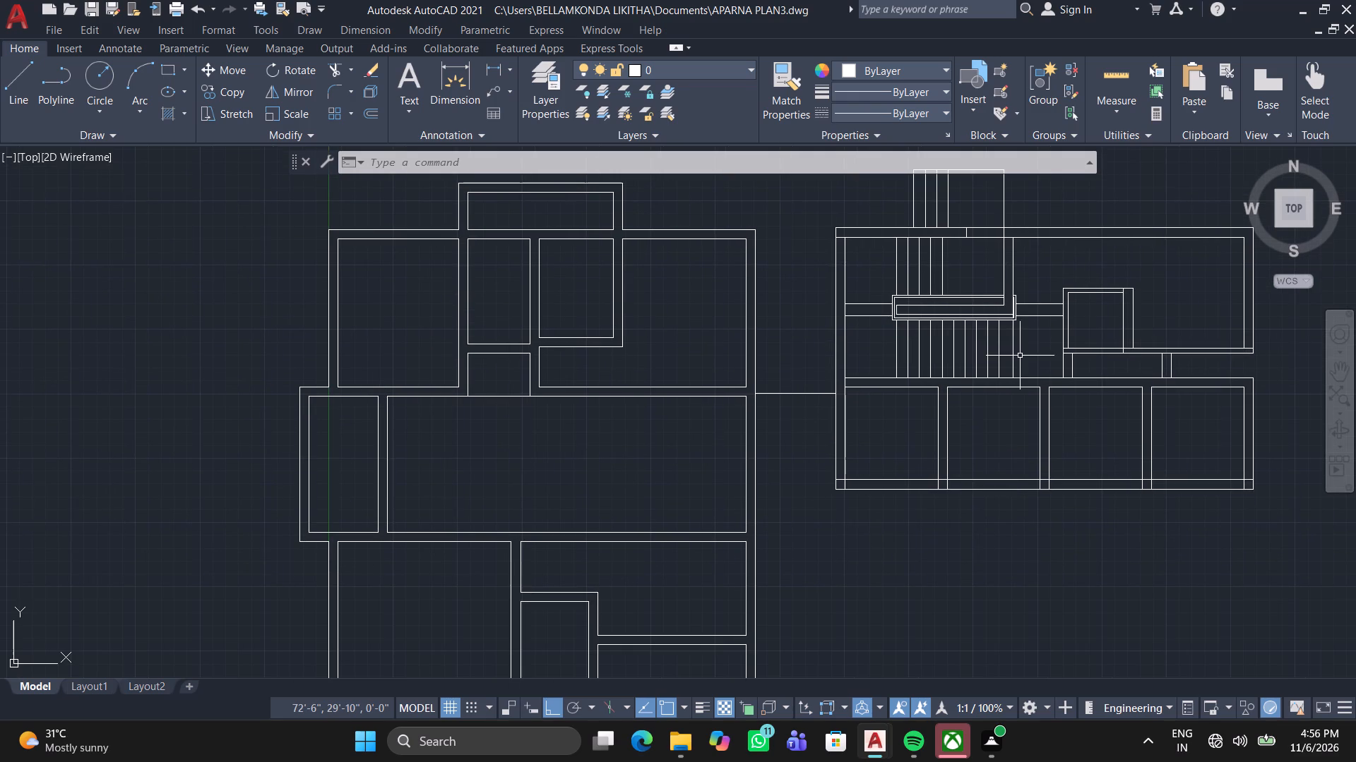
scroll(1040, 348, up, 2)
middle_drag(1121, 357, 1161, 351)
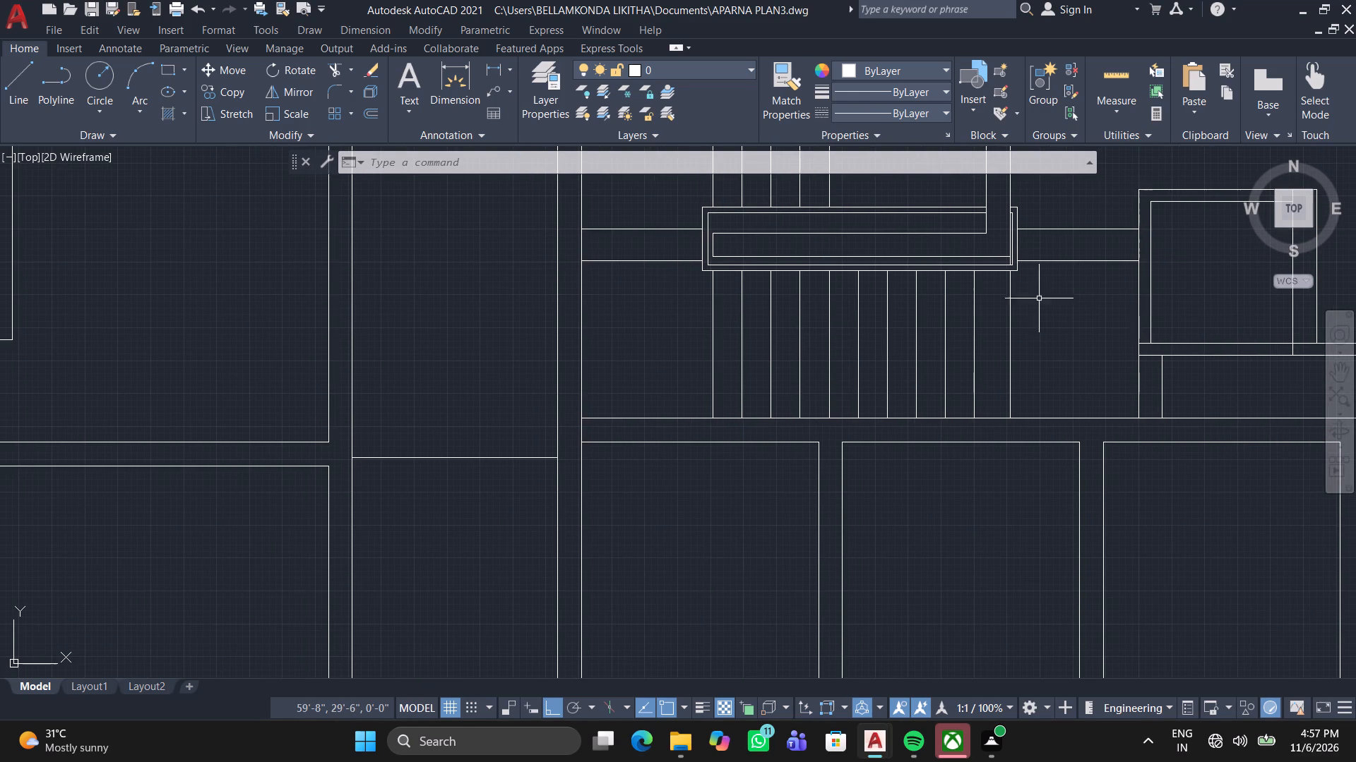
scroll(956, 255, up, 2)
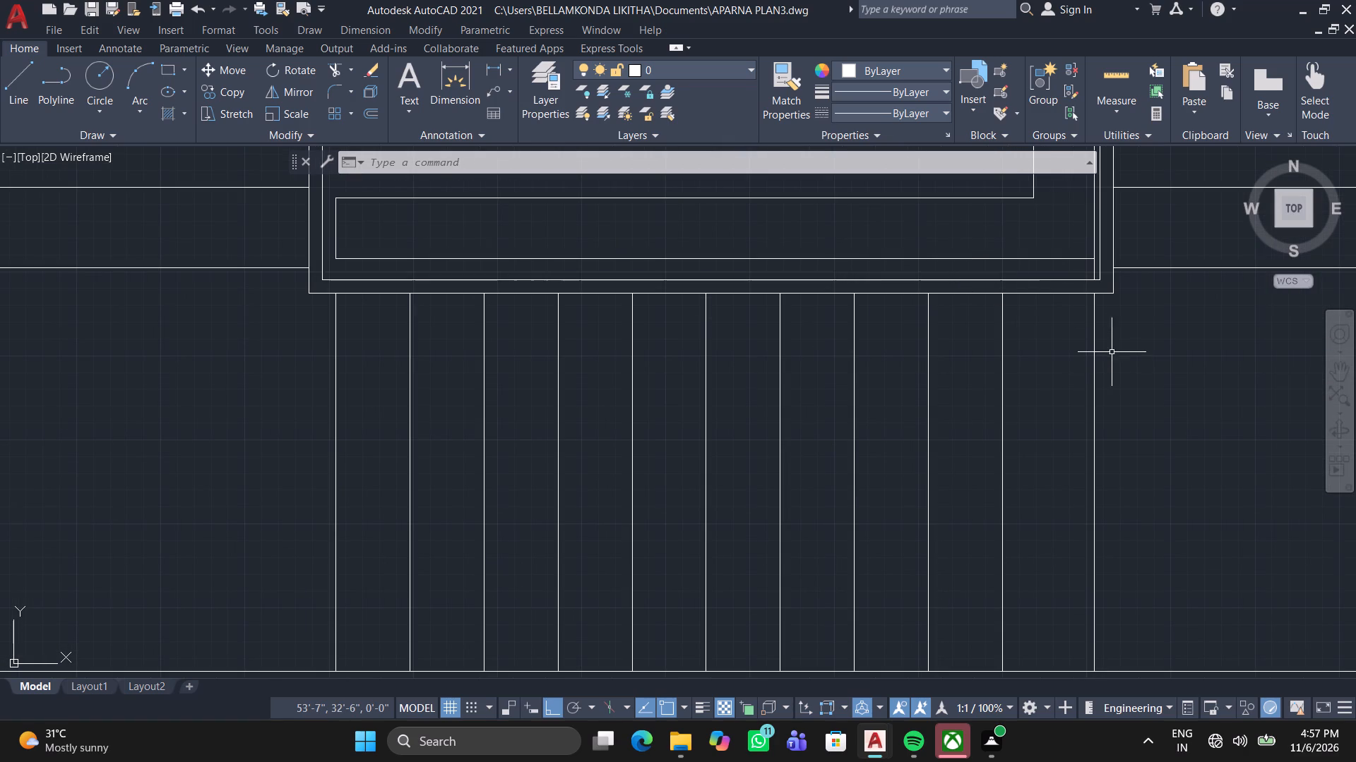
middle_drag(1114, 328, 1062, 551)
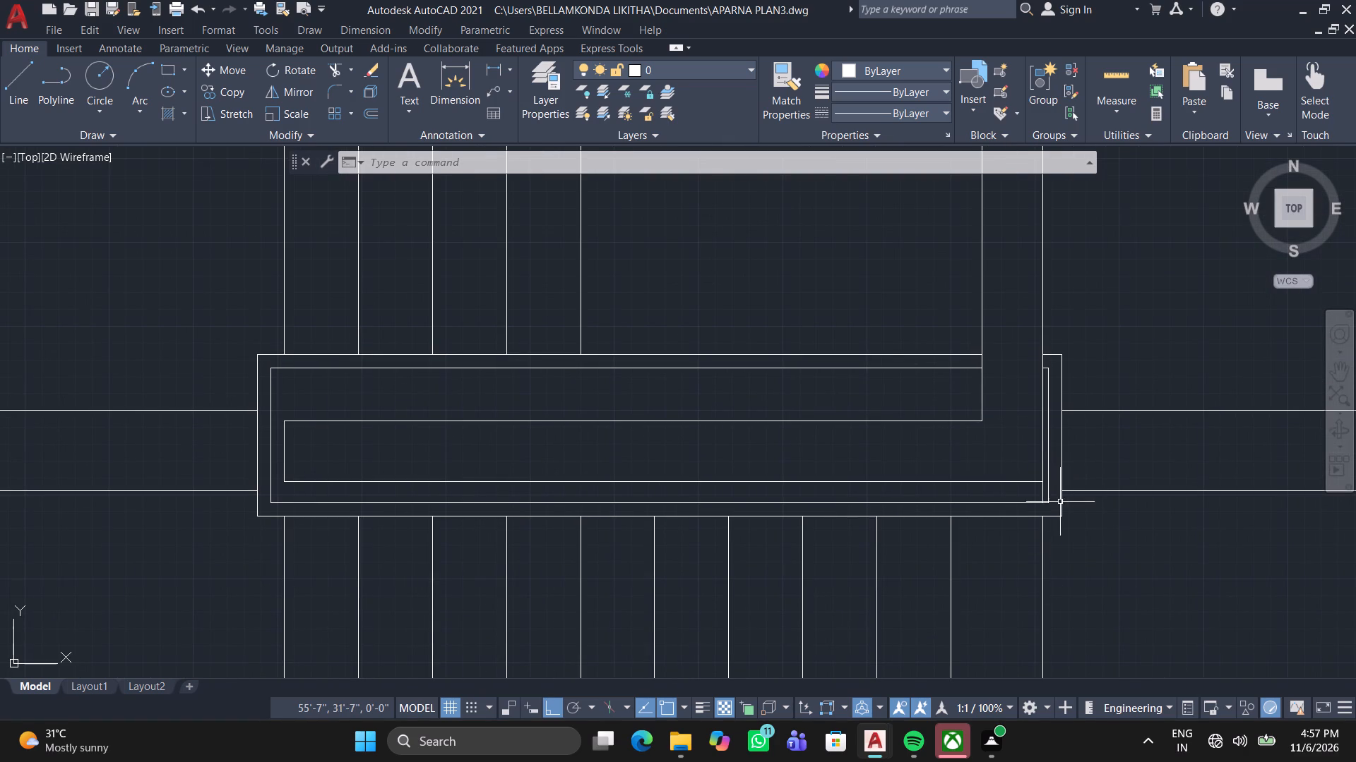
scroll(1057, 504, up, 3)
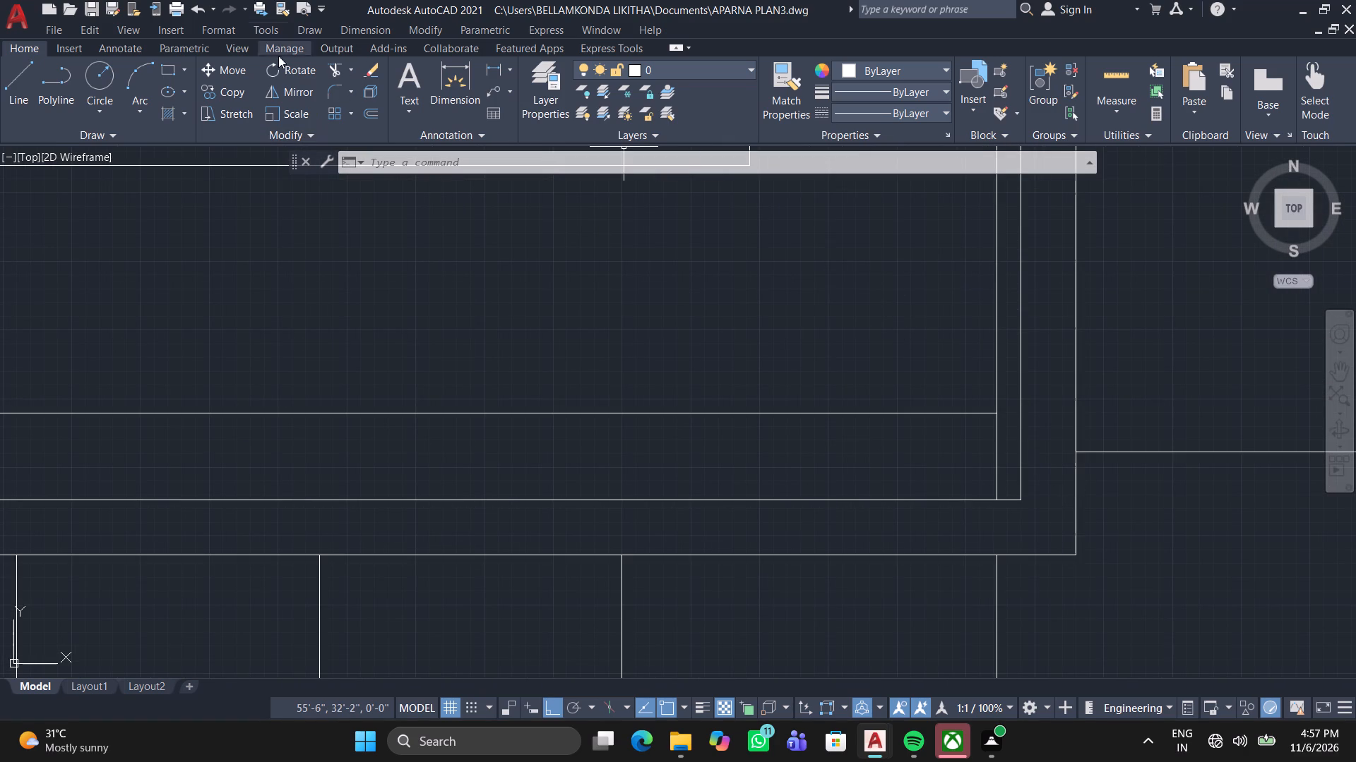
click(342, 69)
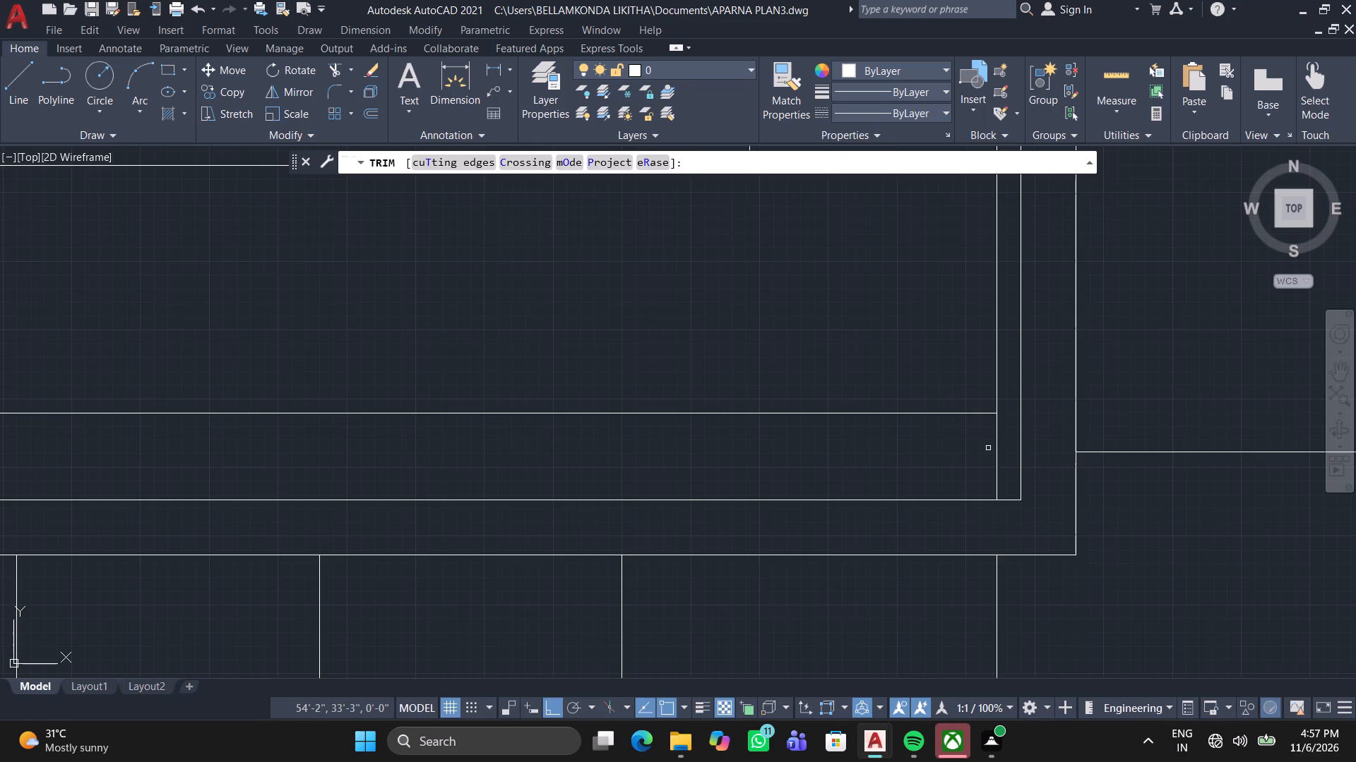
click(990, 449)
click(1005, 449)
scroll(1003, 446, down, 2)
middle_drag(1000, 446, 980, 463)
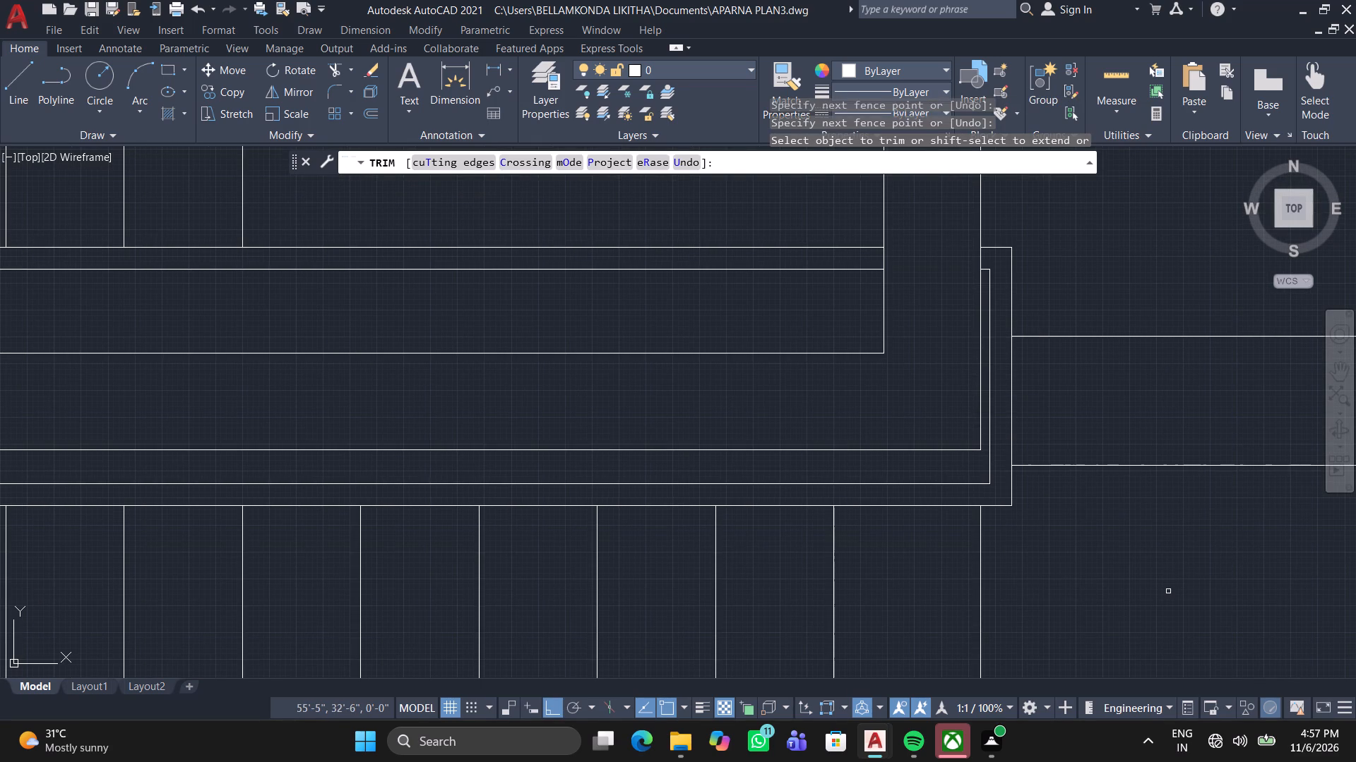
scroll(1168, 591, down, 1)
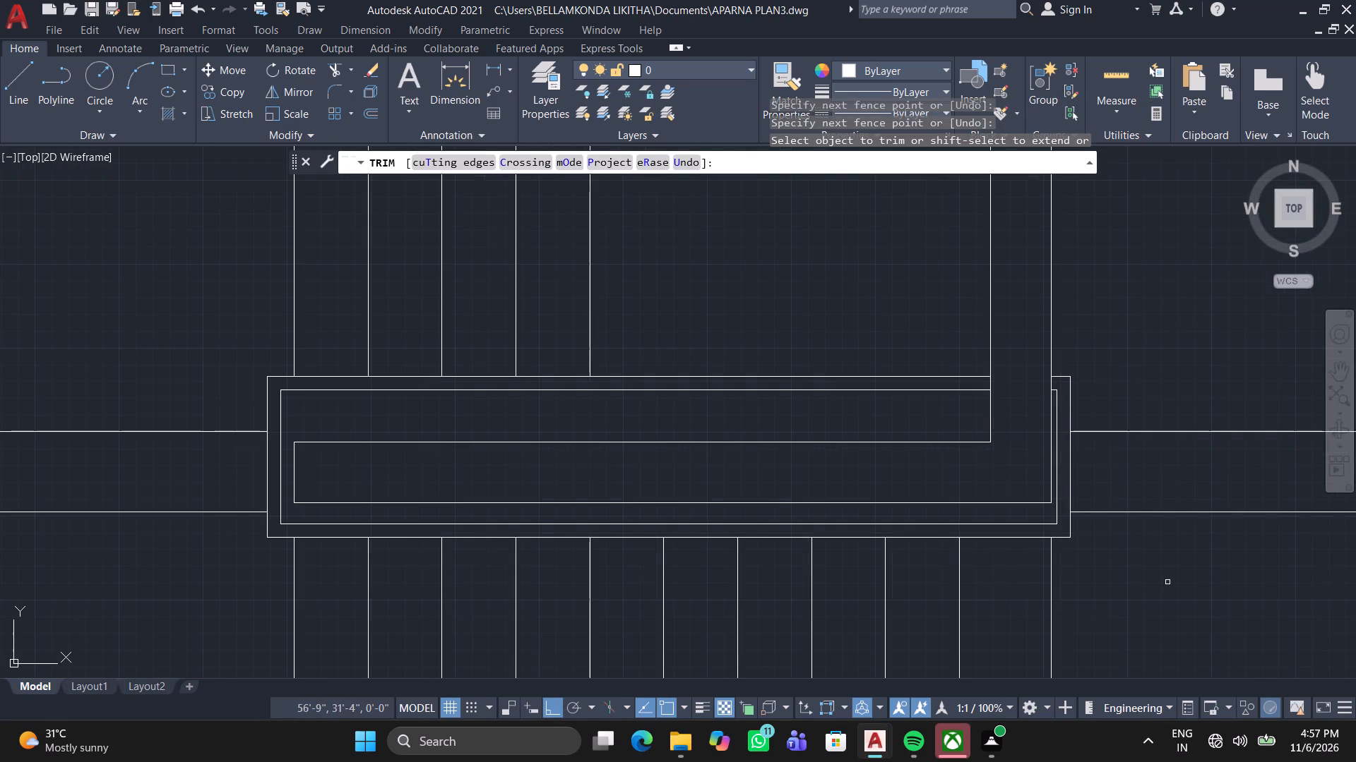
key(space)
Look over the staircase block, the four rooms below it and the adjoining floor plans.
middle_drag(1167, 583, 1153, 565)
scroll(1165, 583, down, 1)
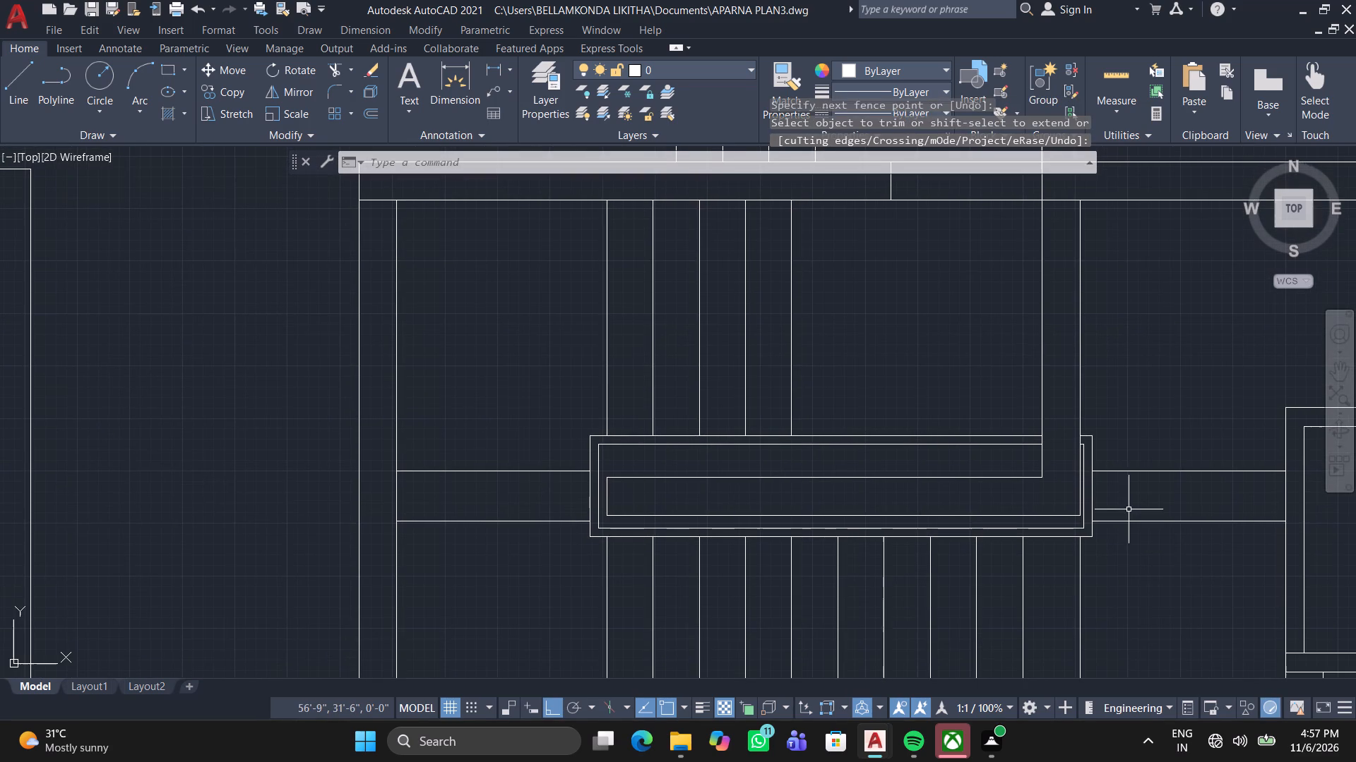
scroll(1174, 548, down, 1)
middle_drag(1174, 548, 980, 391)
middle_drag(1037, 471, 1030, 390)
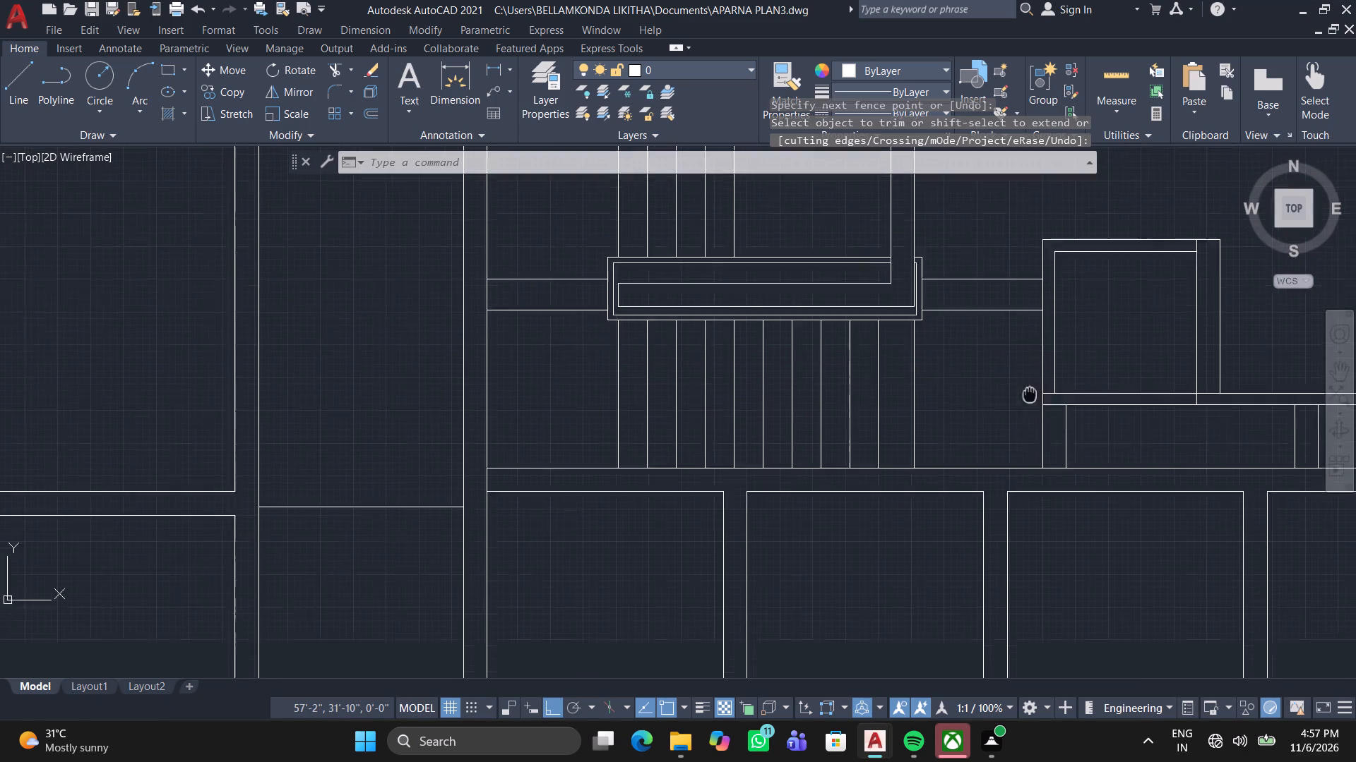
middle_drag(1030, 390, 1031, 302)
scroll(1031, 302, down, 1)
scroll(1030, 475, down, 1)
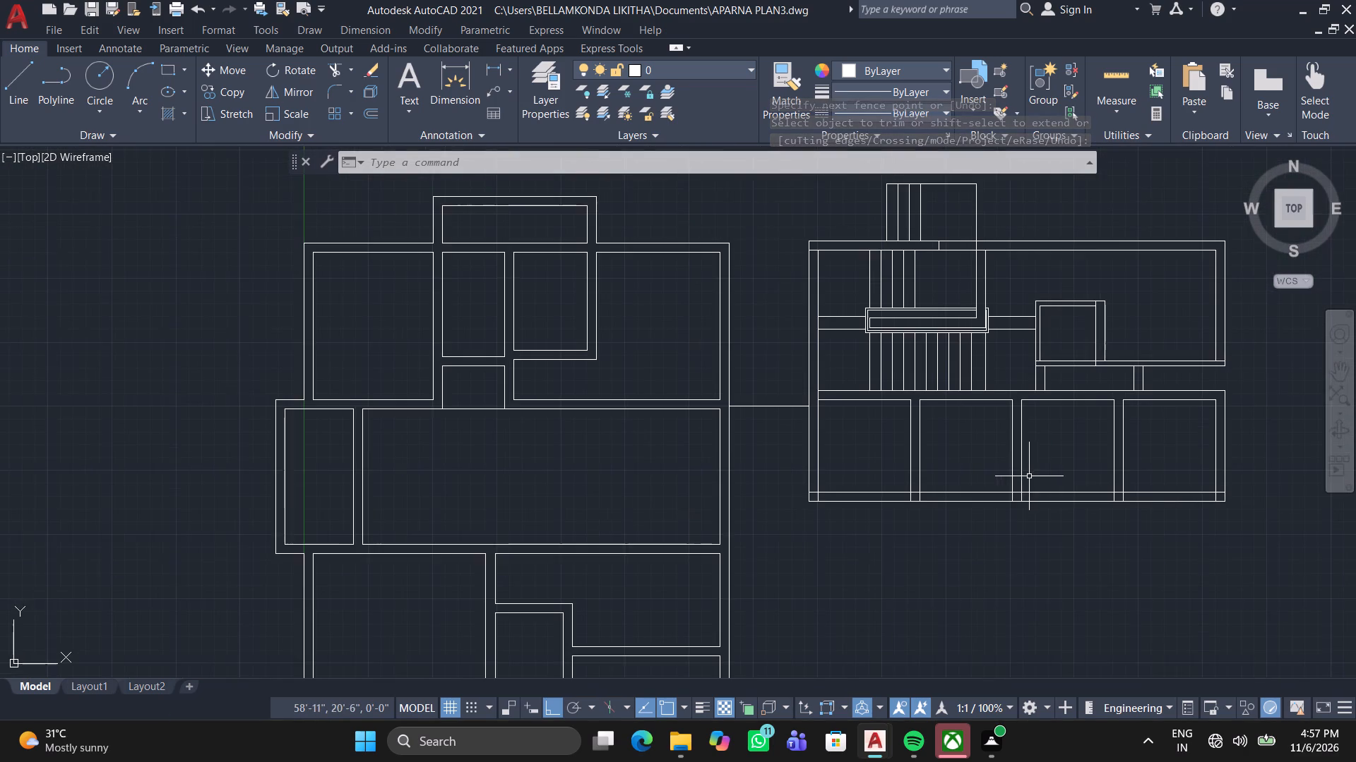
middle_drag(1029, 483, 1047, 450)
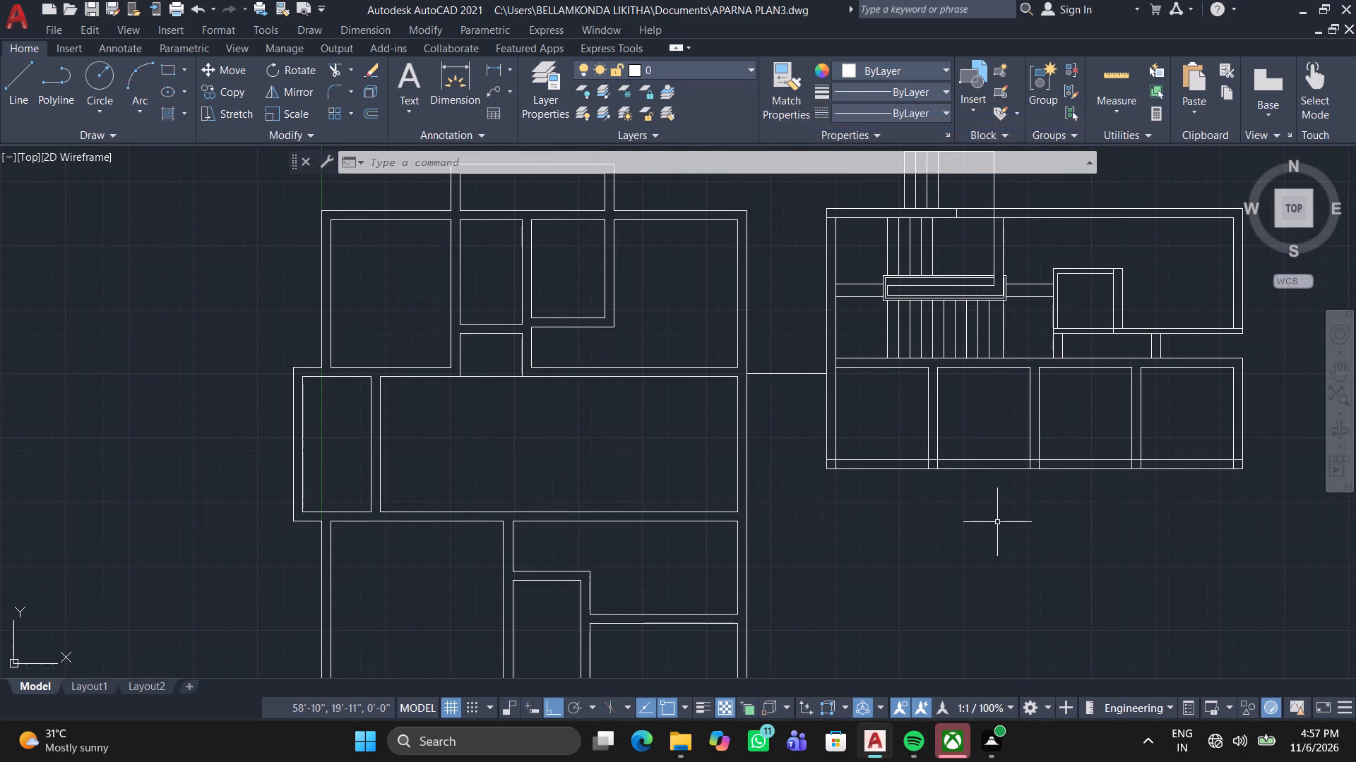
middle_drag(997, 523, 1033, 475)
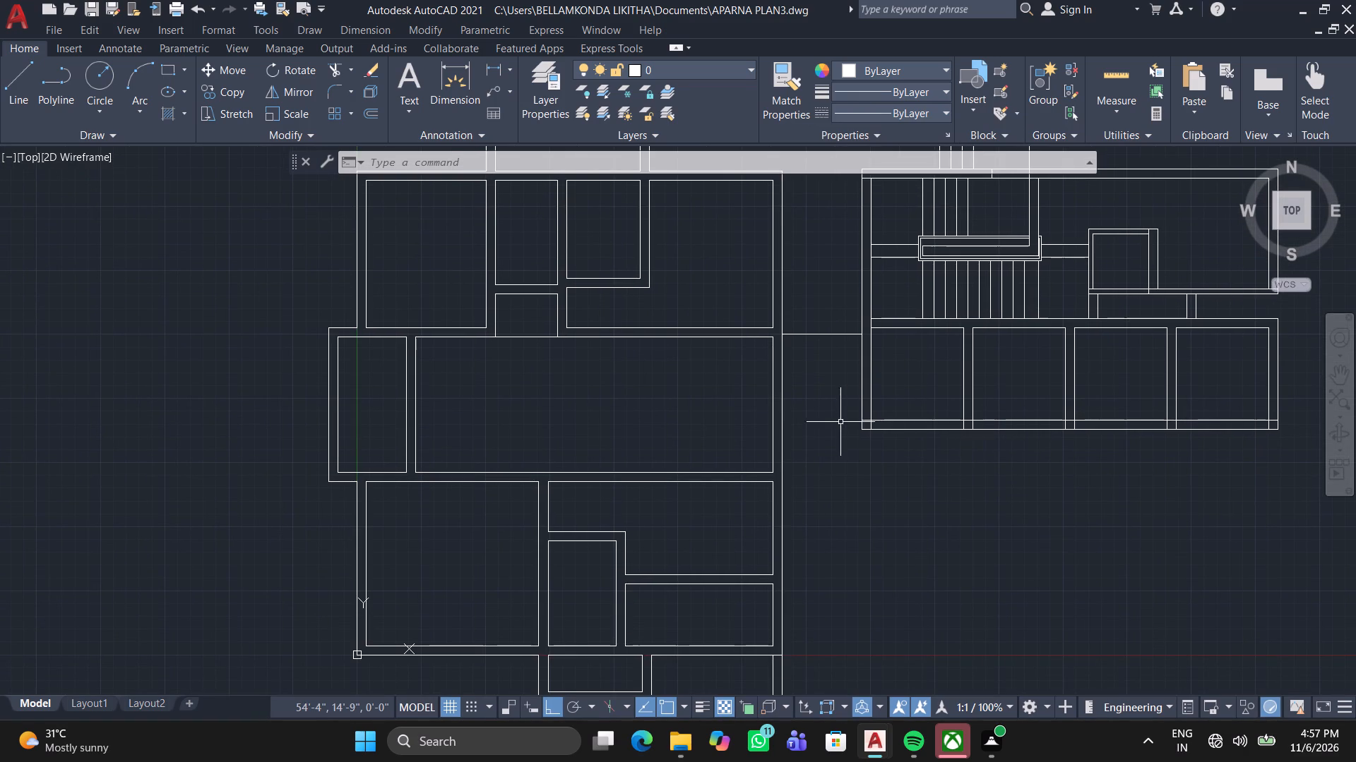
scroll(895, 430, up, 3)
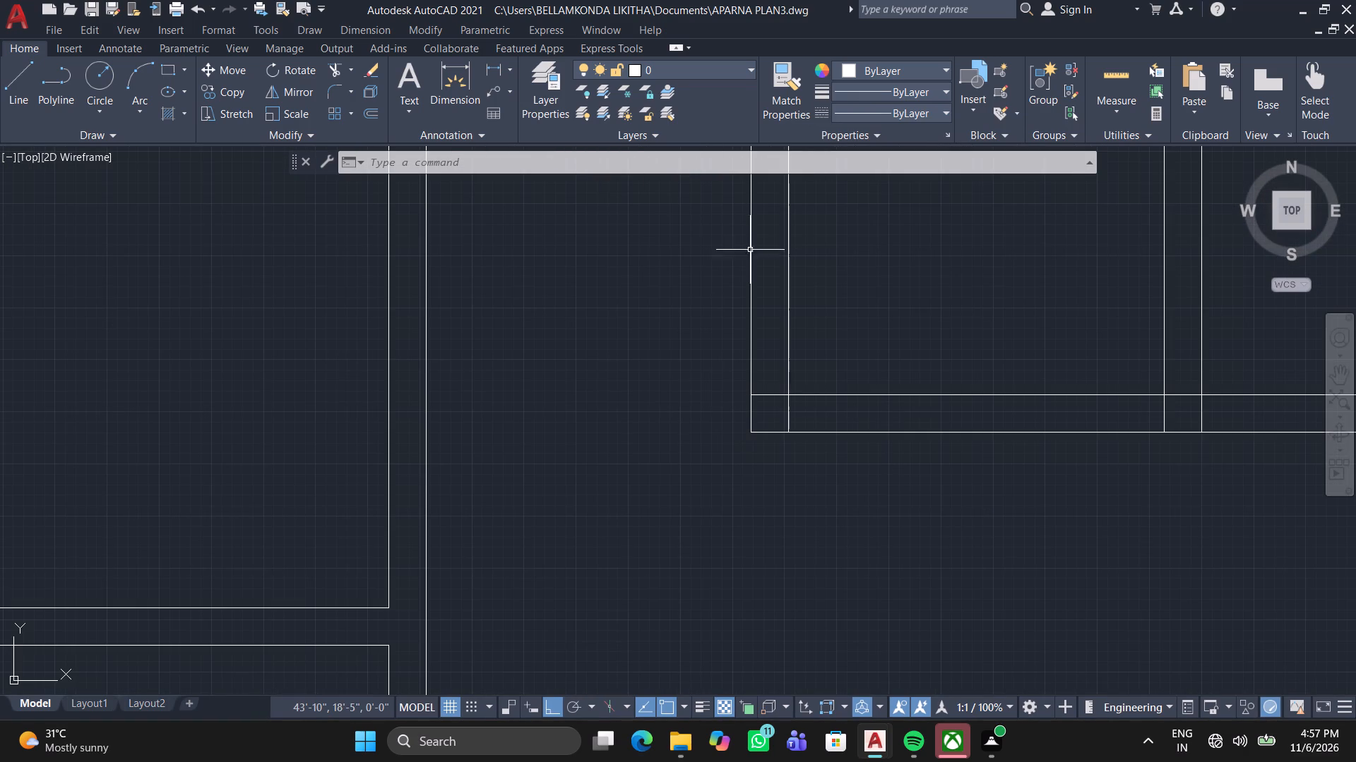
scroll(696, 276, down, 2)
middle_drag(866, 317, 814, 456)
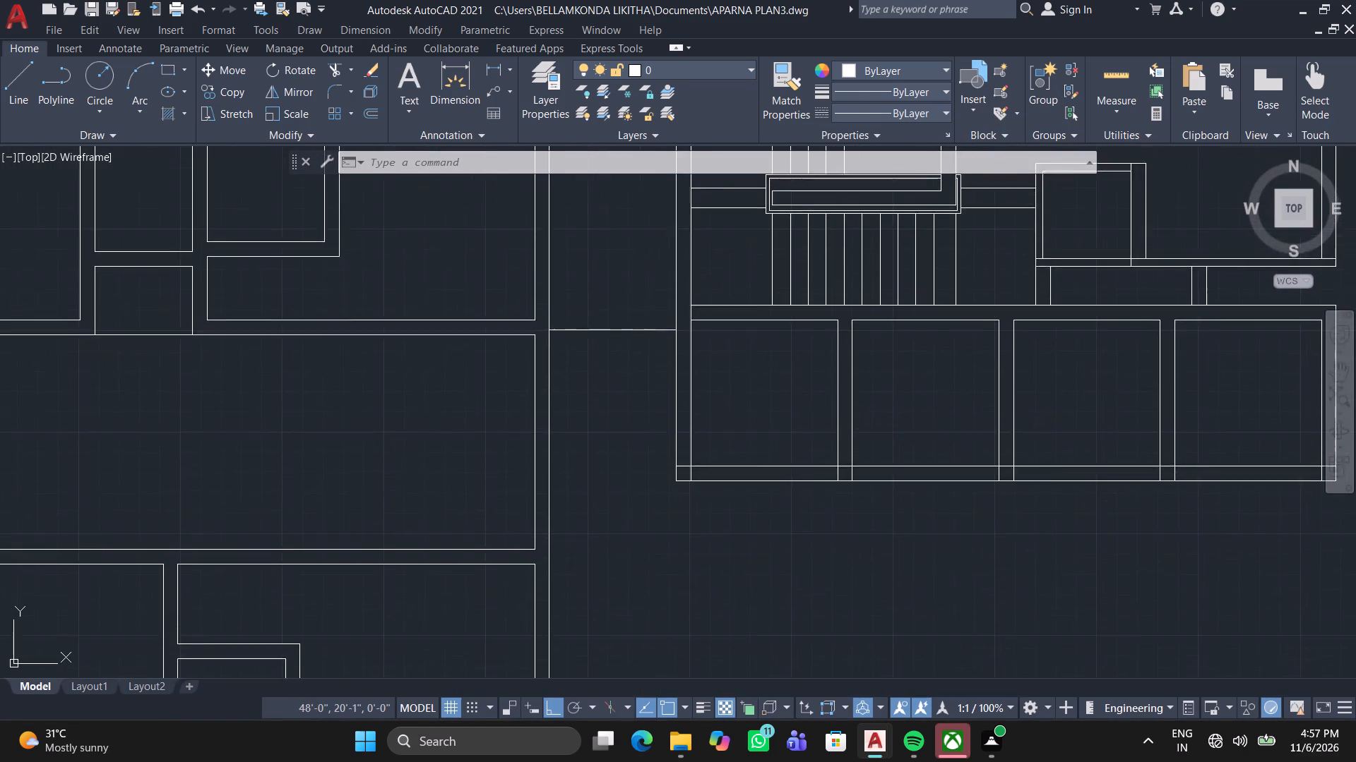
middle_drag(814, 456, 813, 455)
middle_drag(925, 373, 920, 424)
scroll(923, 413, down, 2)
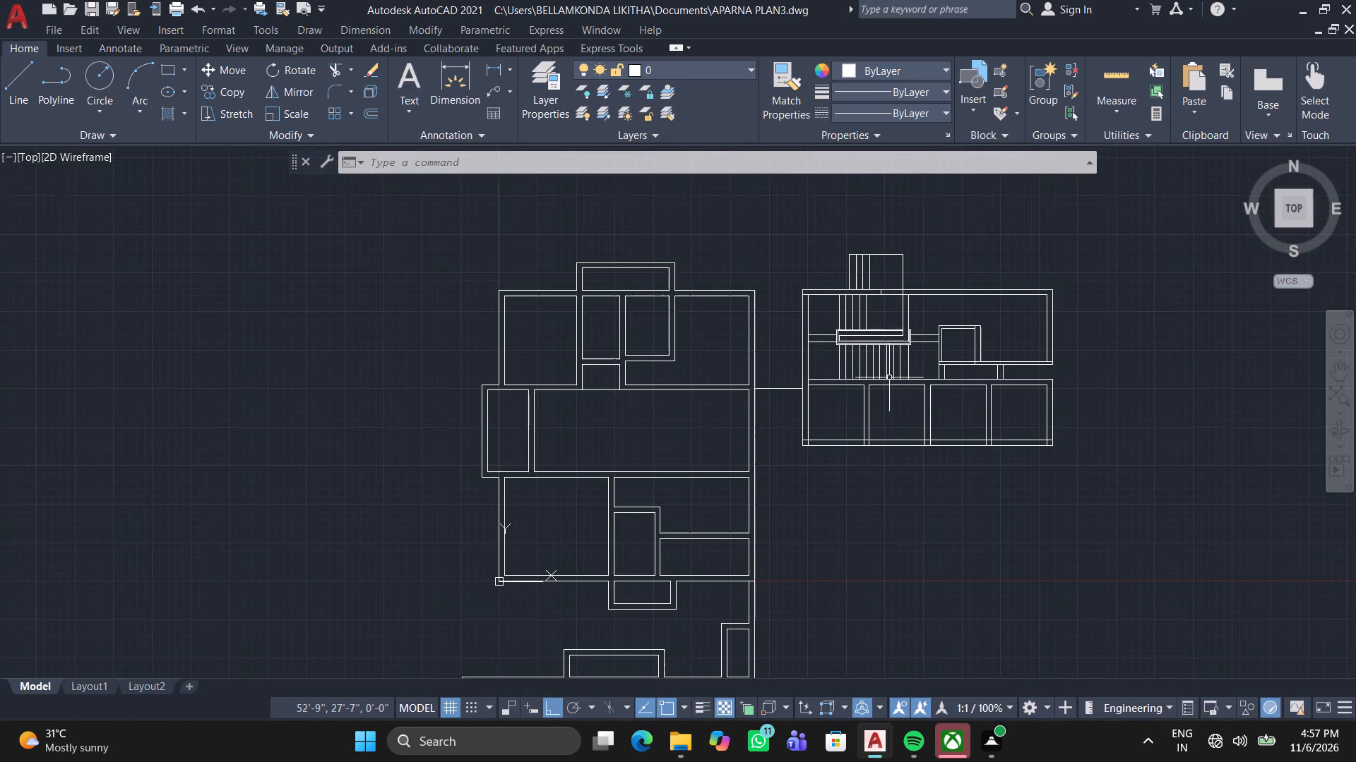
scroll(953, 373, down, 1)
middle_drag(957, 381, 989, 286)
middle_click(989, 286)
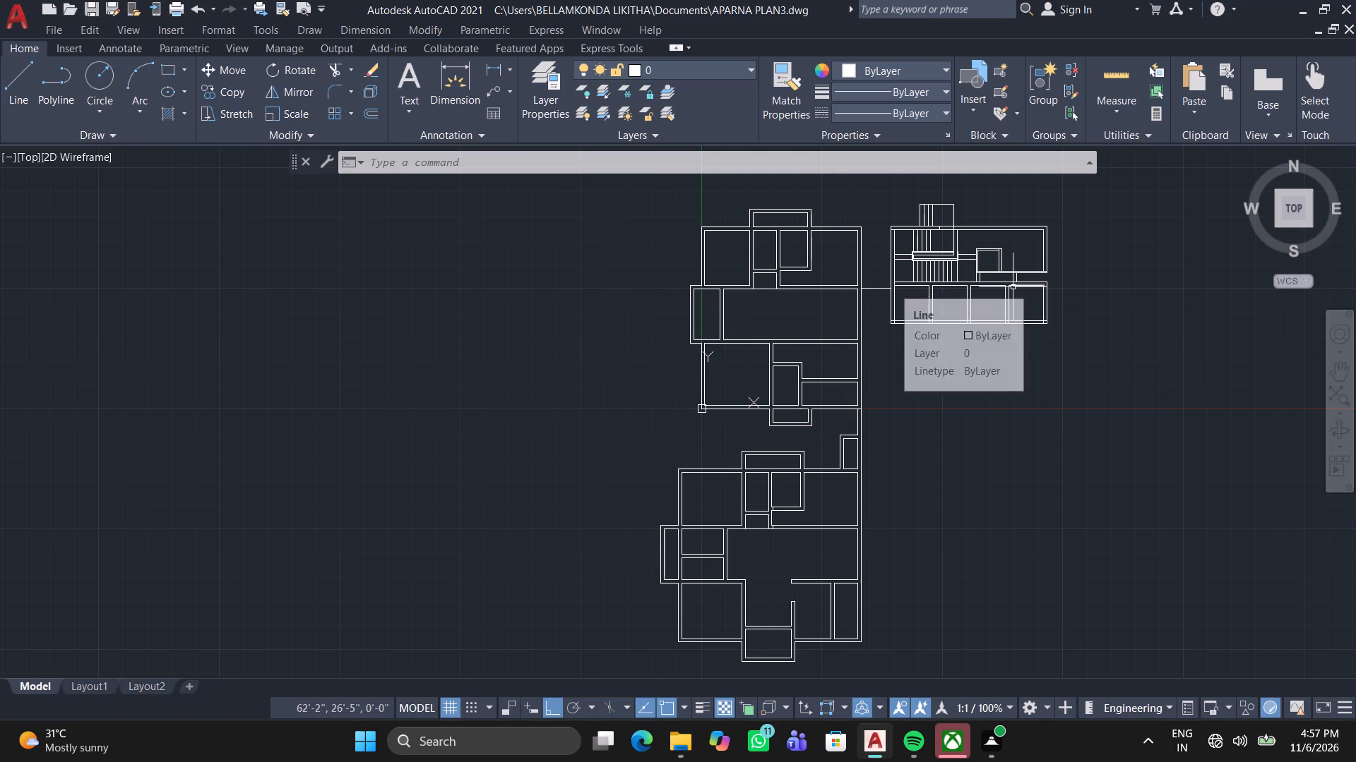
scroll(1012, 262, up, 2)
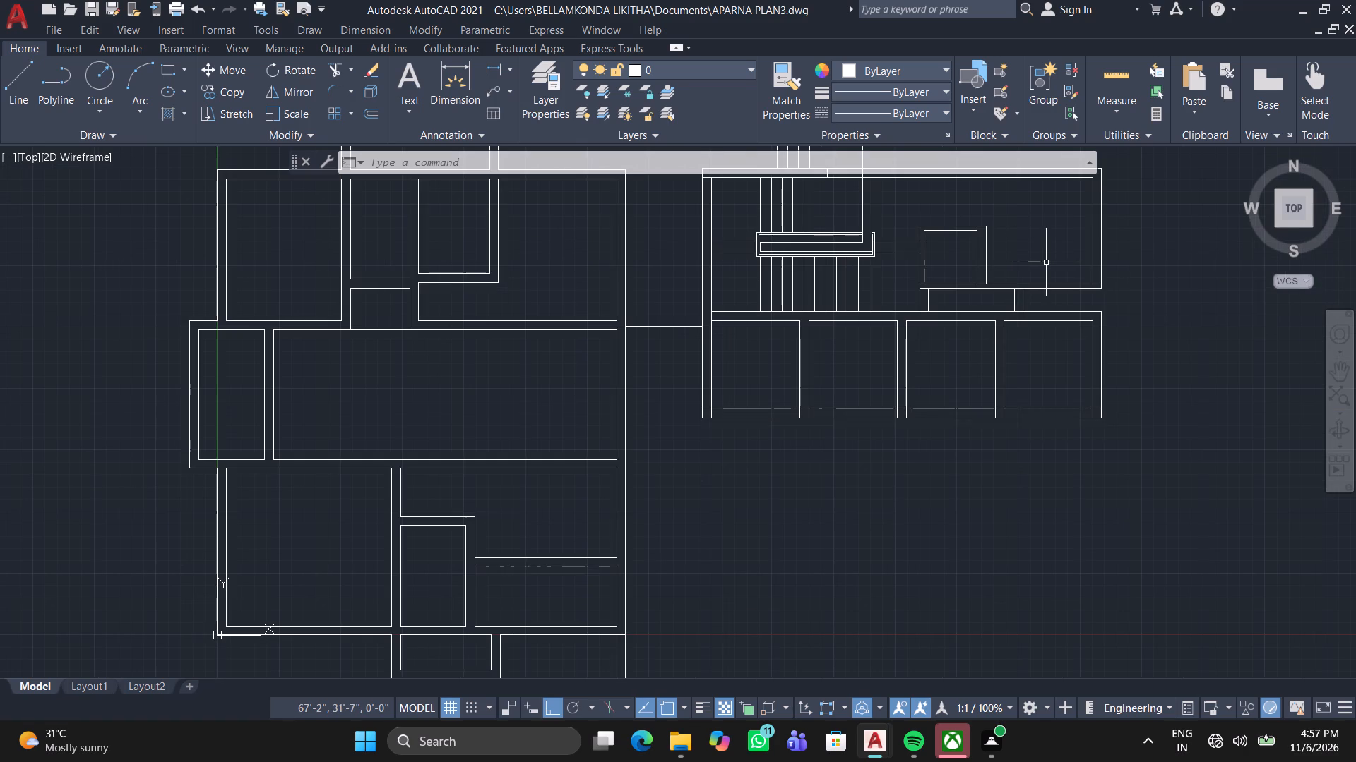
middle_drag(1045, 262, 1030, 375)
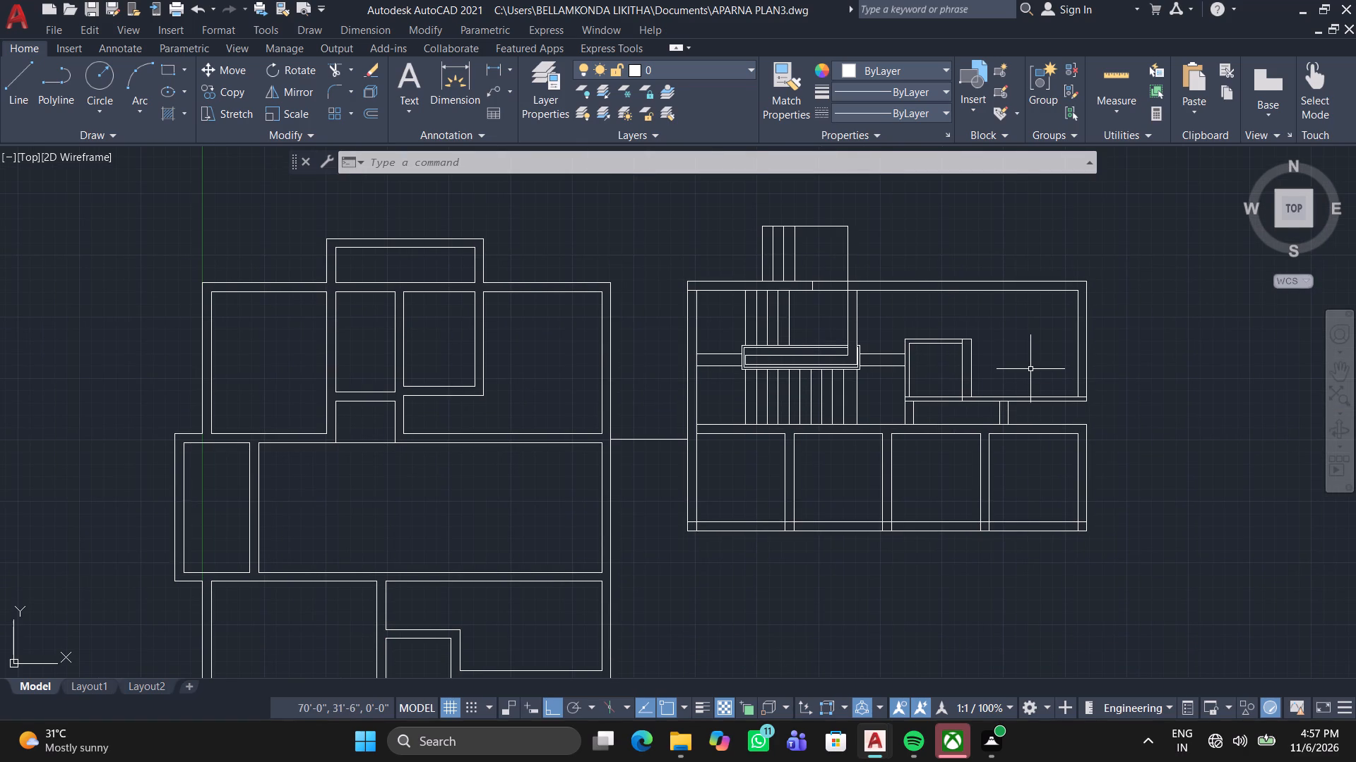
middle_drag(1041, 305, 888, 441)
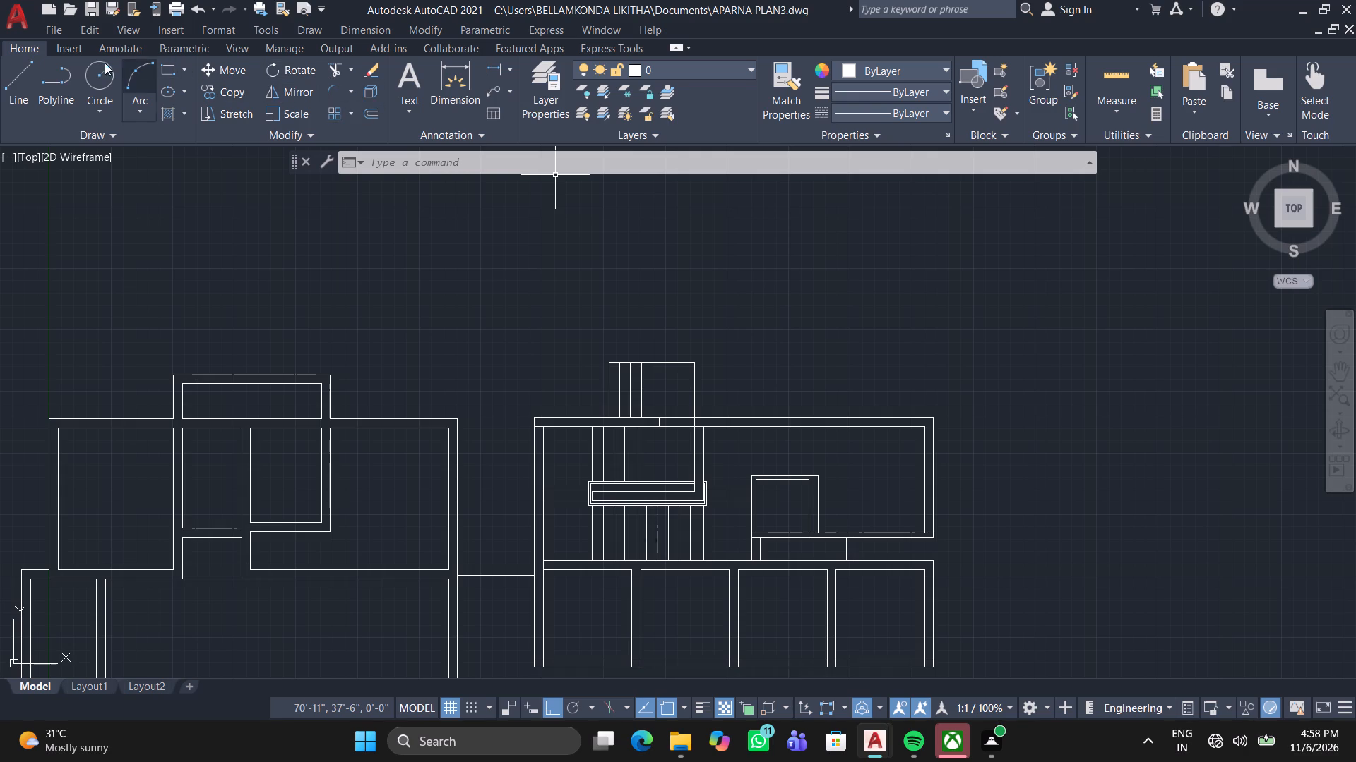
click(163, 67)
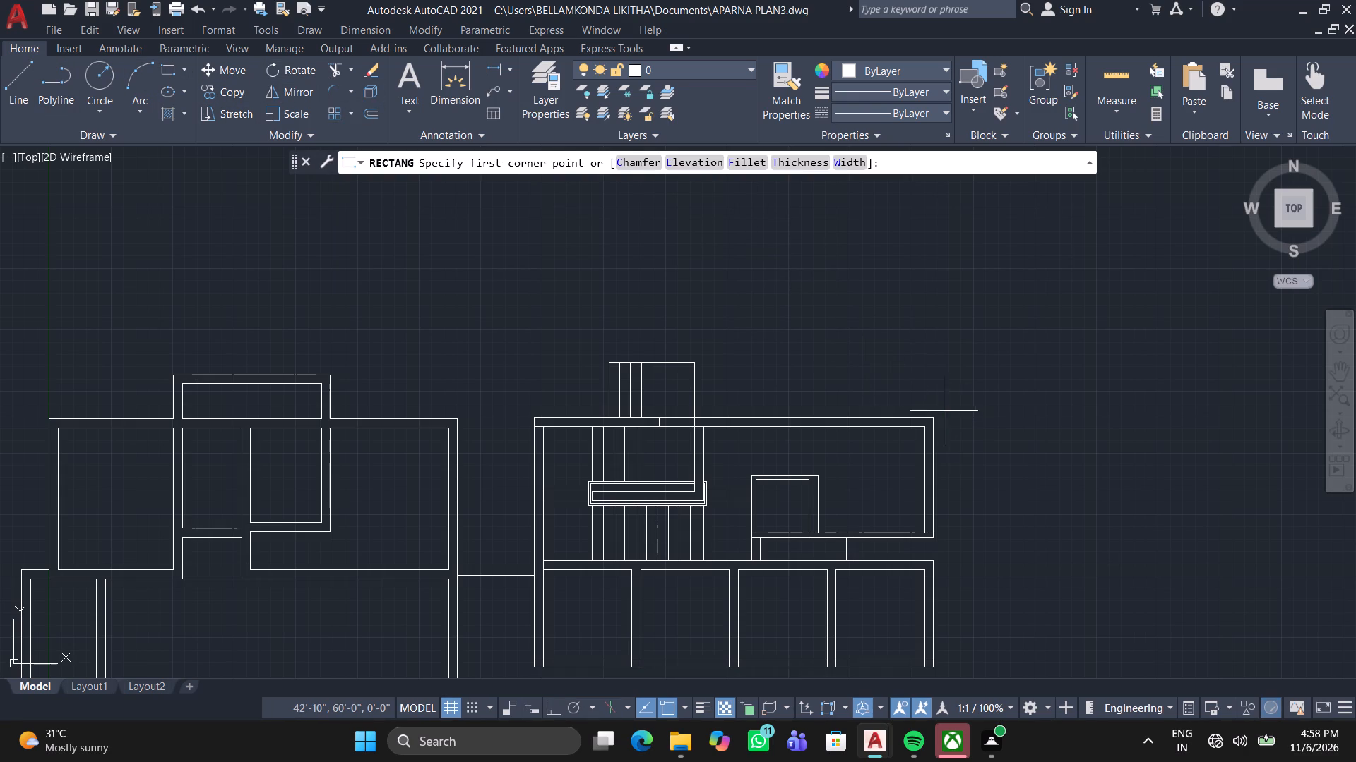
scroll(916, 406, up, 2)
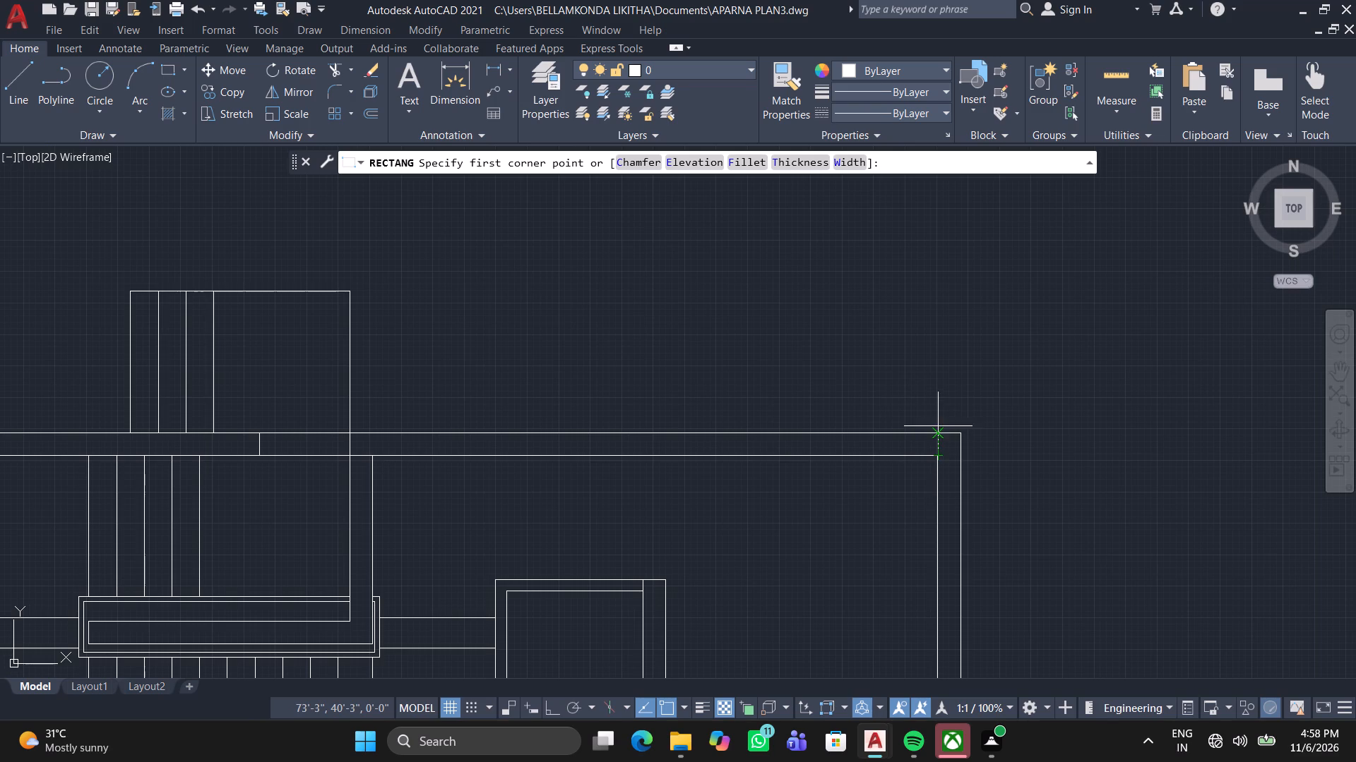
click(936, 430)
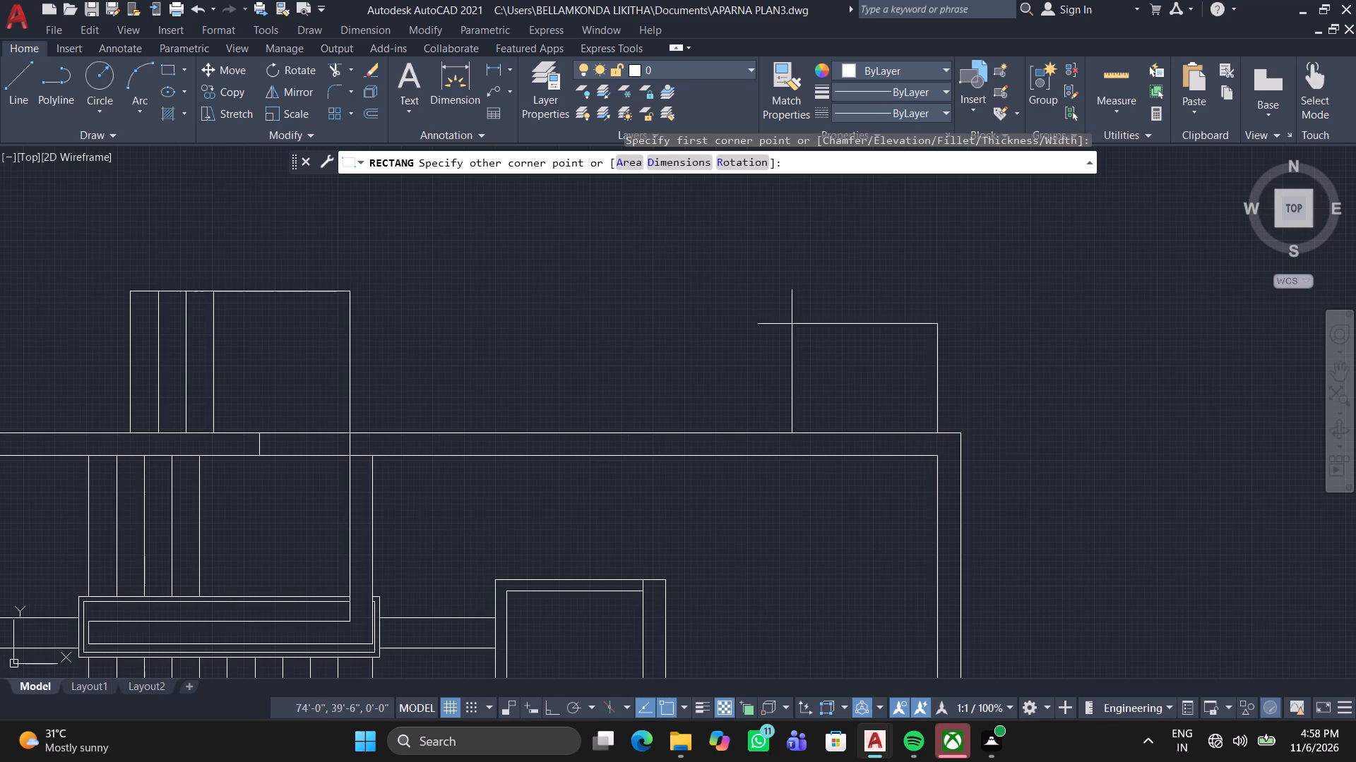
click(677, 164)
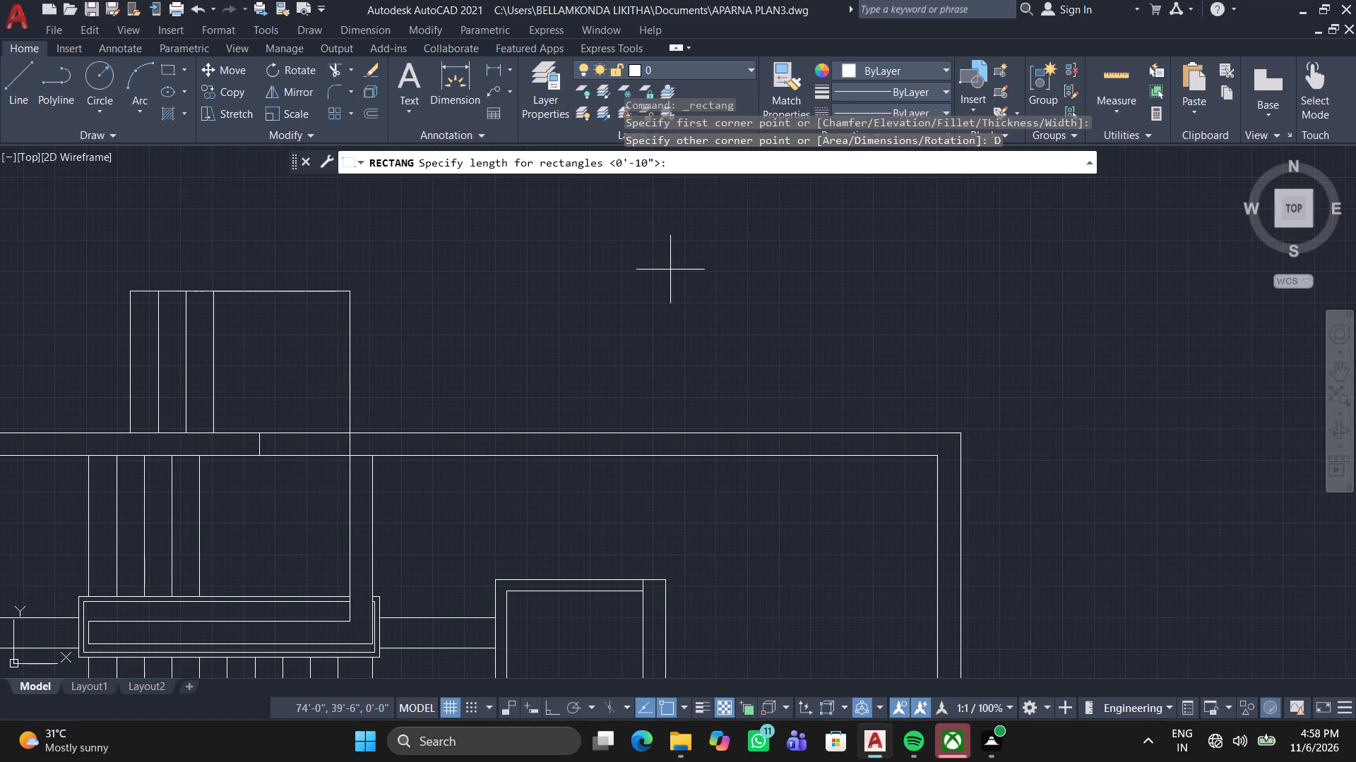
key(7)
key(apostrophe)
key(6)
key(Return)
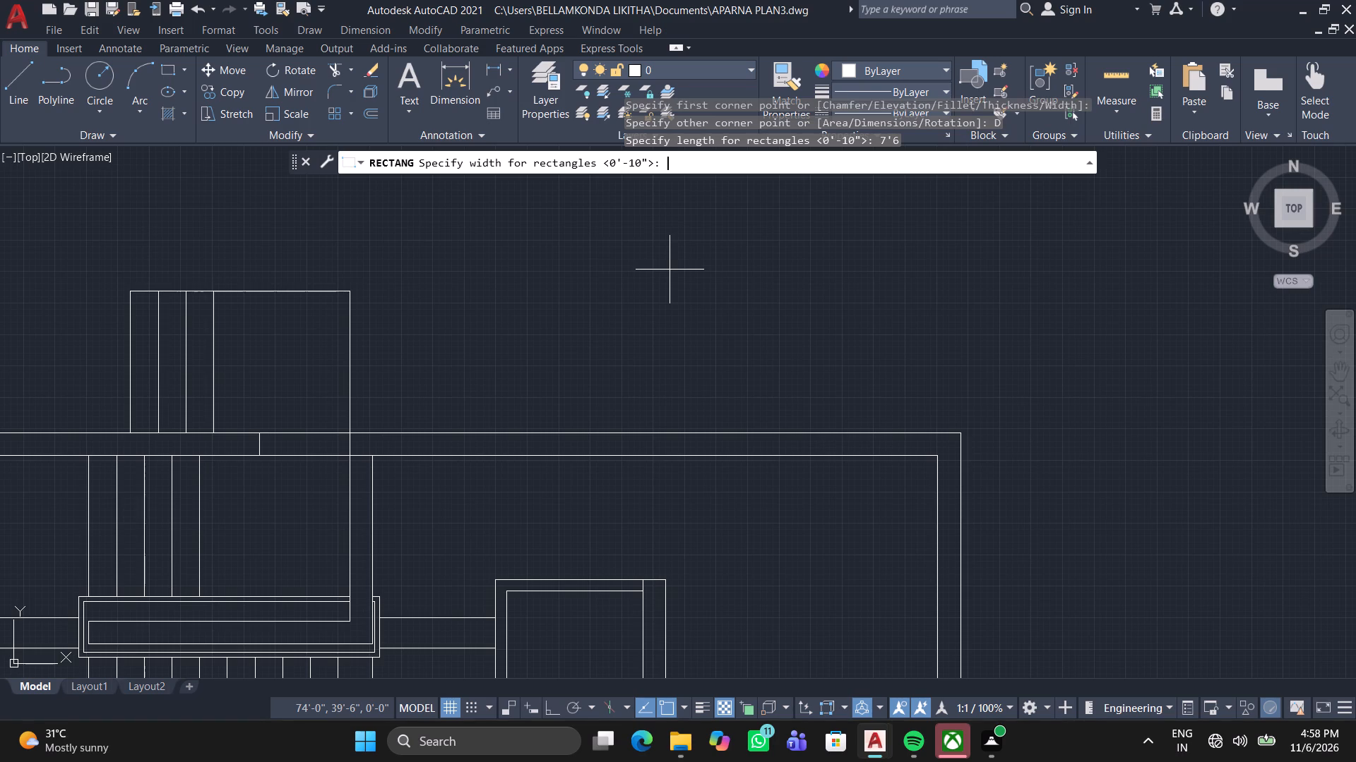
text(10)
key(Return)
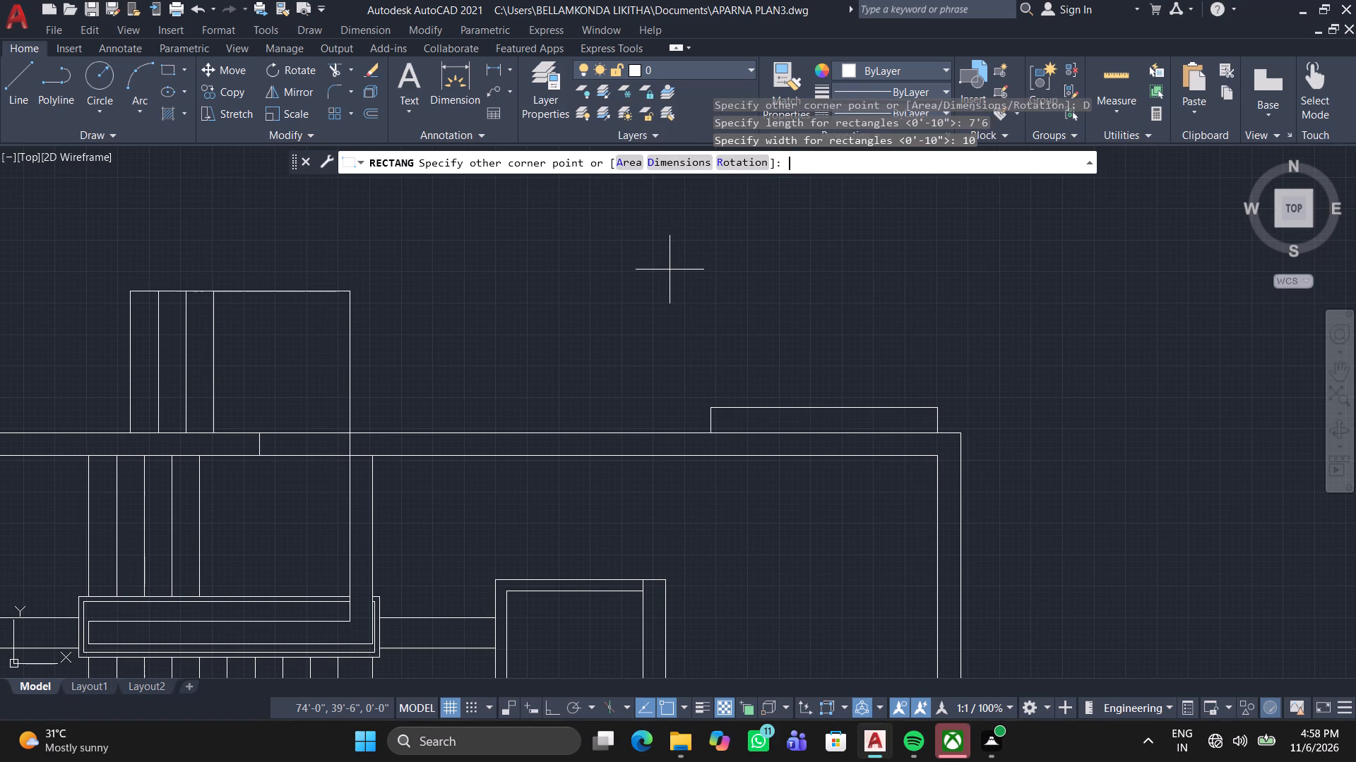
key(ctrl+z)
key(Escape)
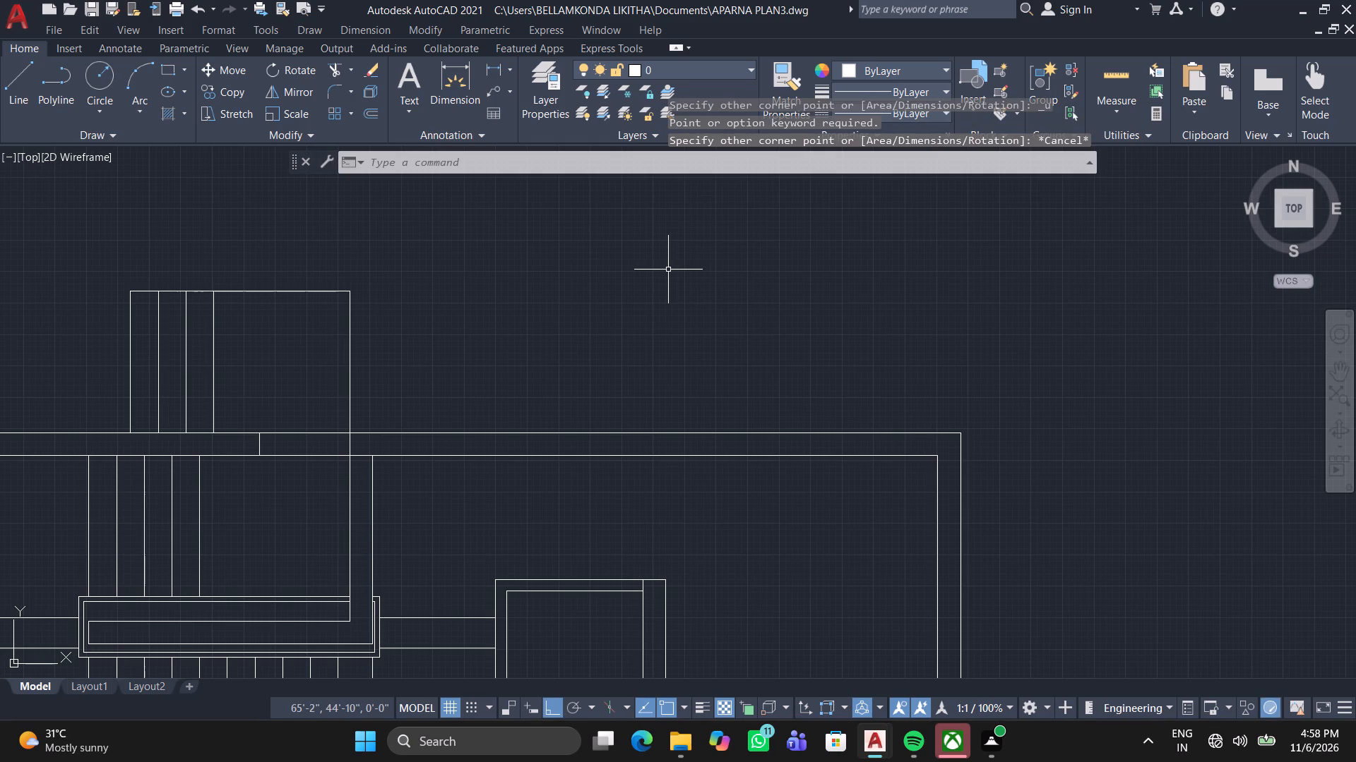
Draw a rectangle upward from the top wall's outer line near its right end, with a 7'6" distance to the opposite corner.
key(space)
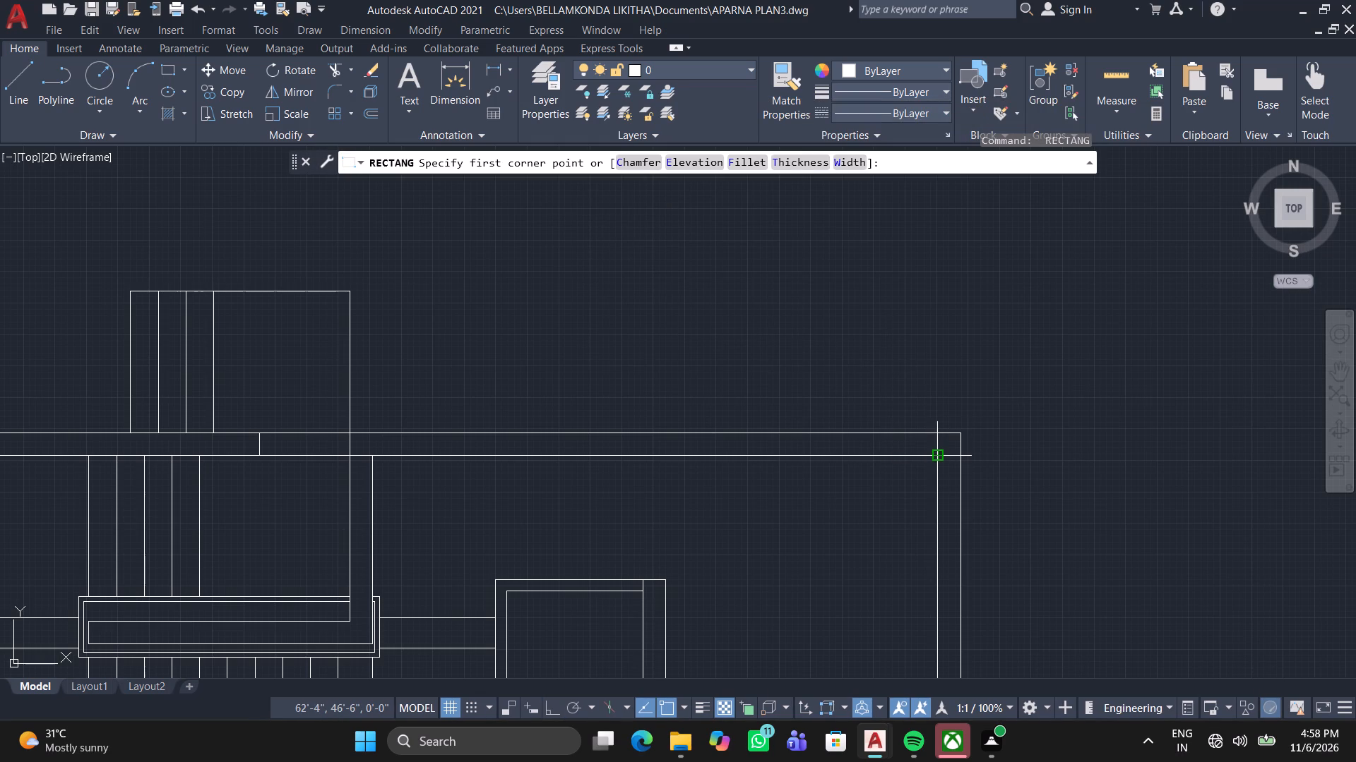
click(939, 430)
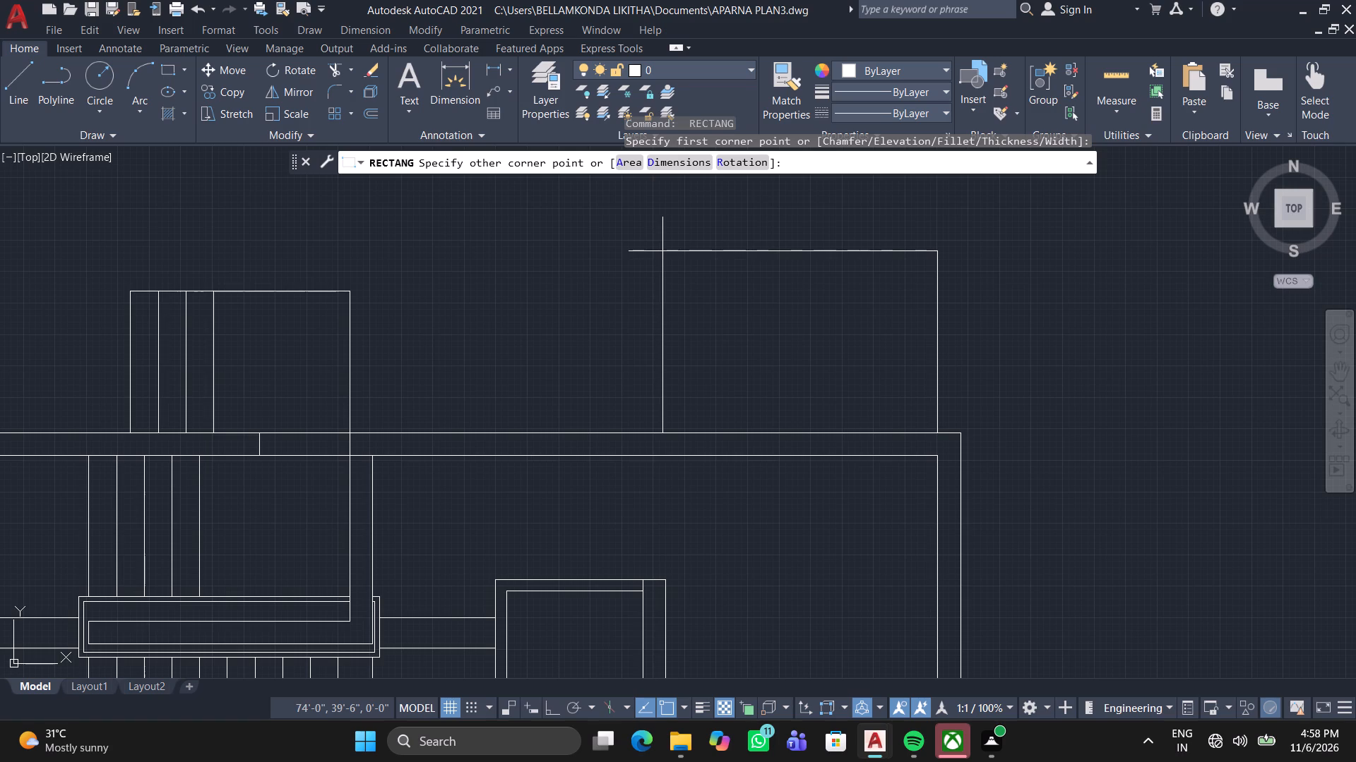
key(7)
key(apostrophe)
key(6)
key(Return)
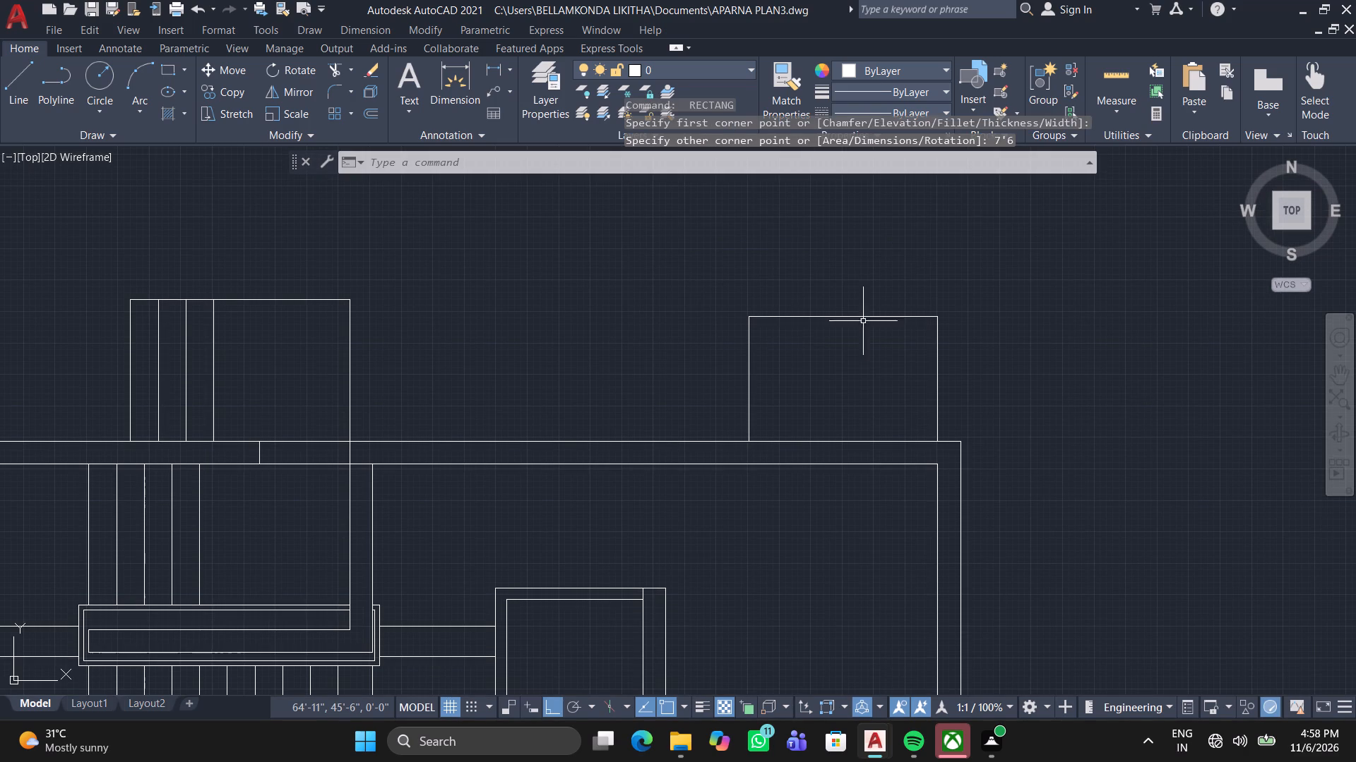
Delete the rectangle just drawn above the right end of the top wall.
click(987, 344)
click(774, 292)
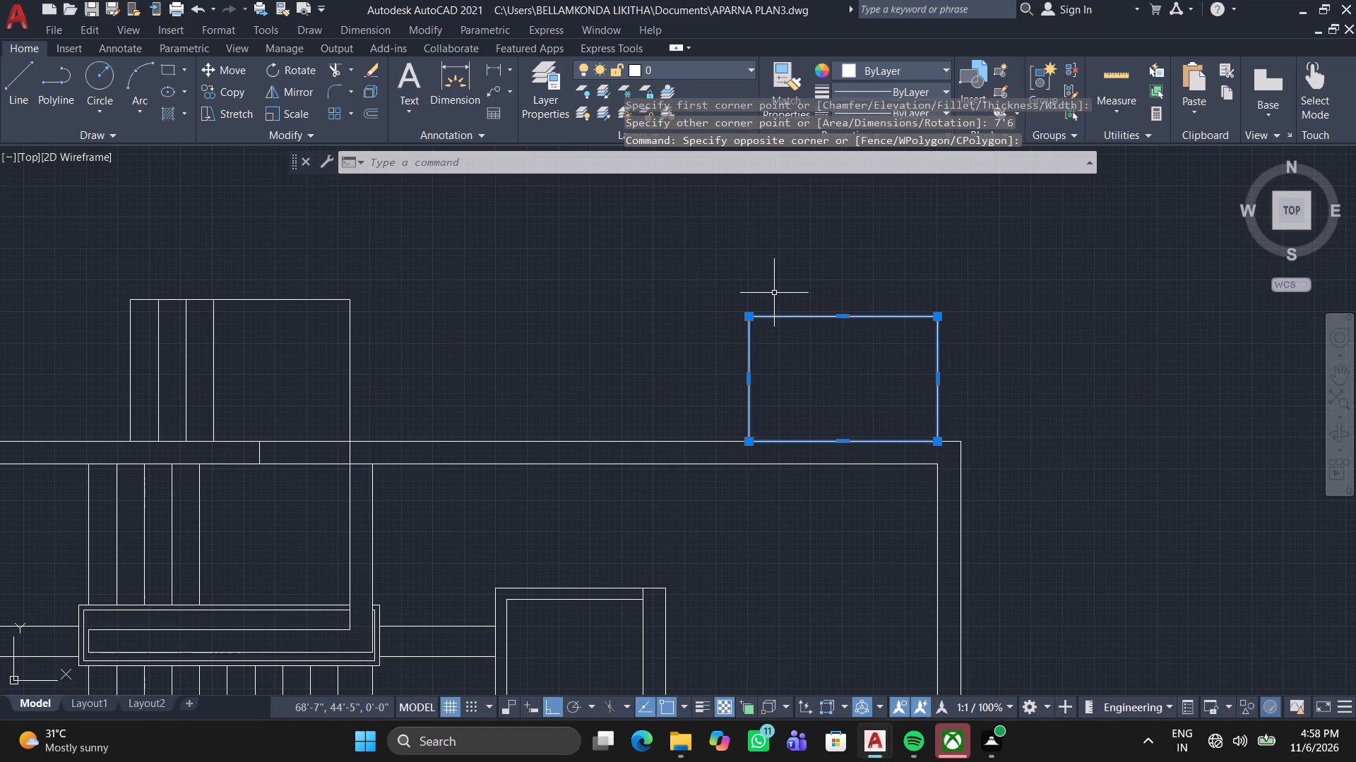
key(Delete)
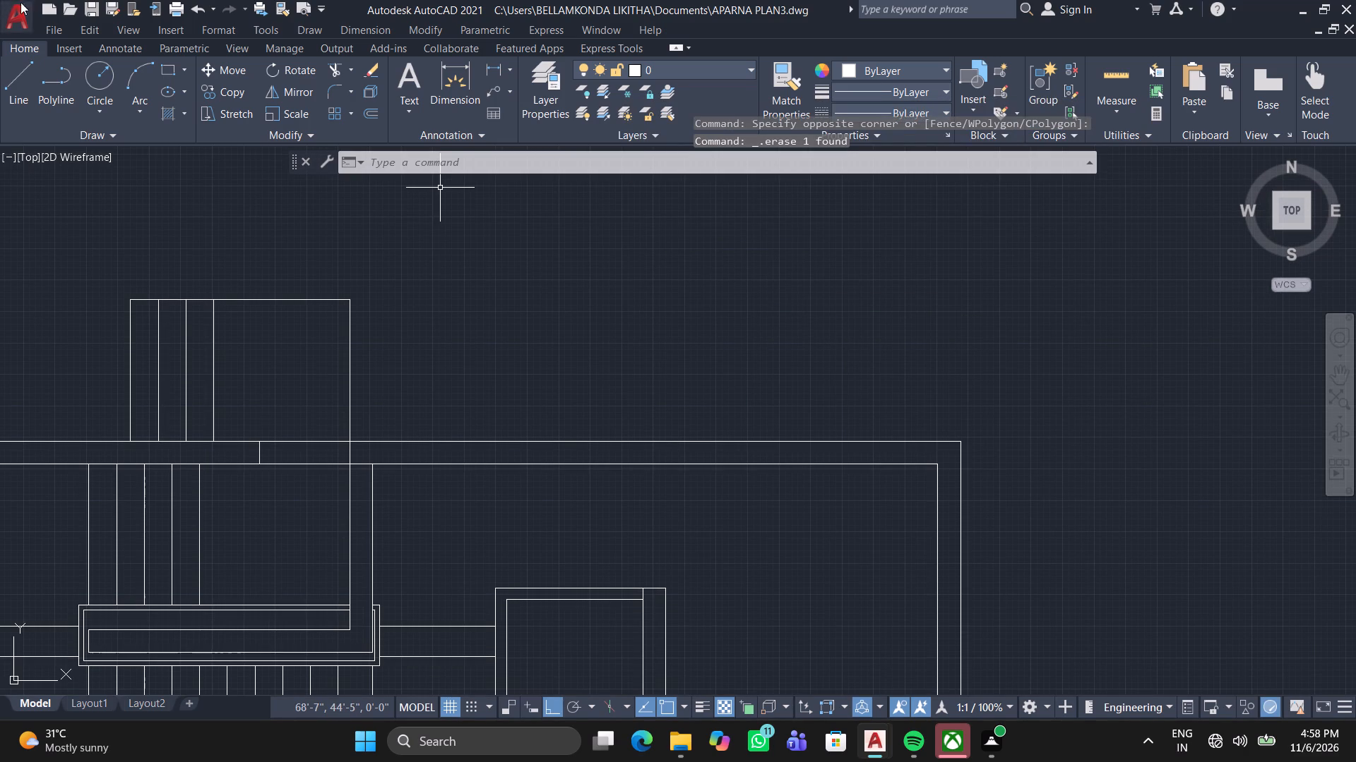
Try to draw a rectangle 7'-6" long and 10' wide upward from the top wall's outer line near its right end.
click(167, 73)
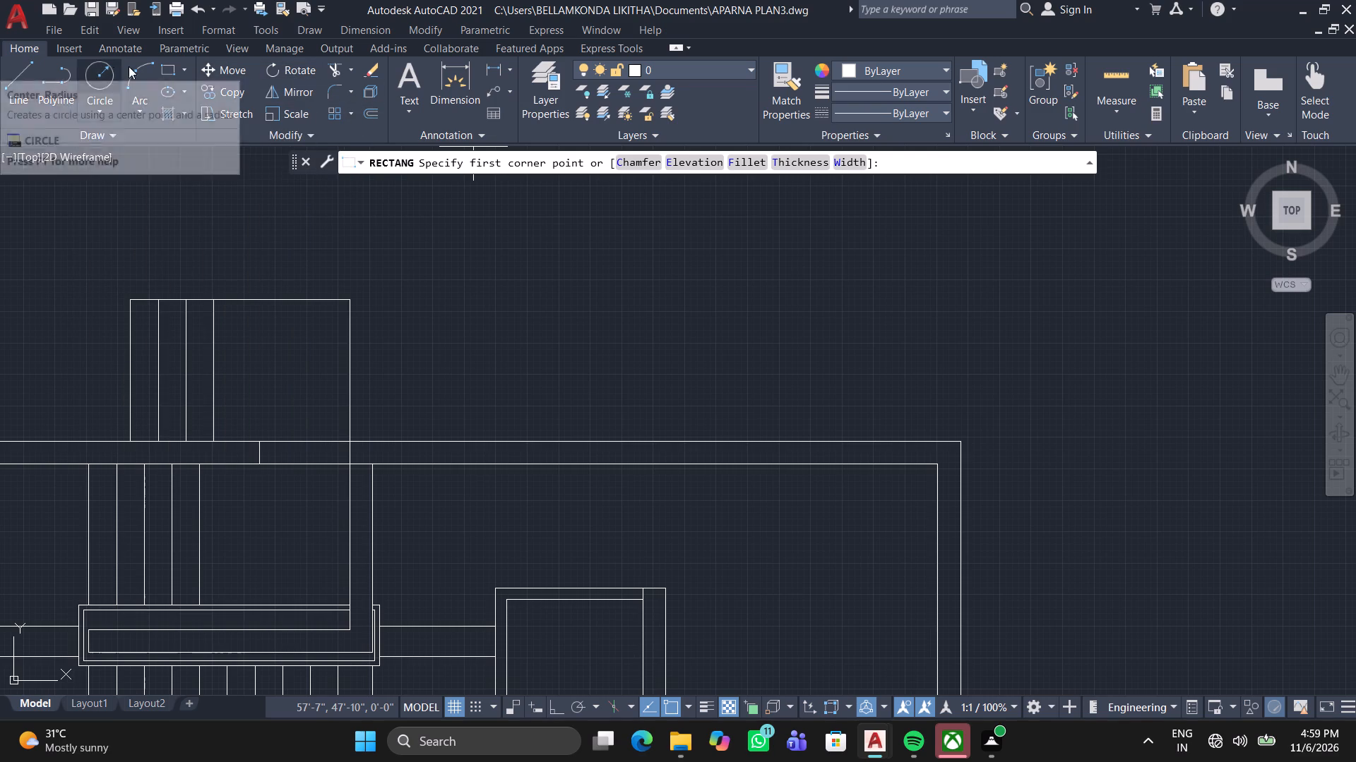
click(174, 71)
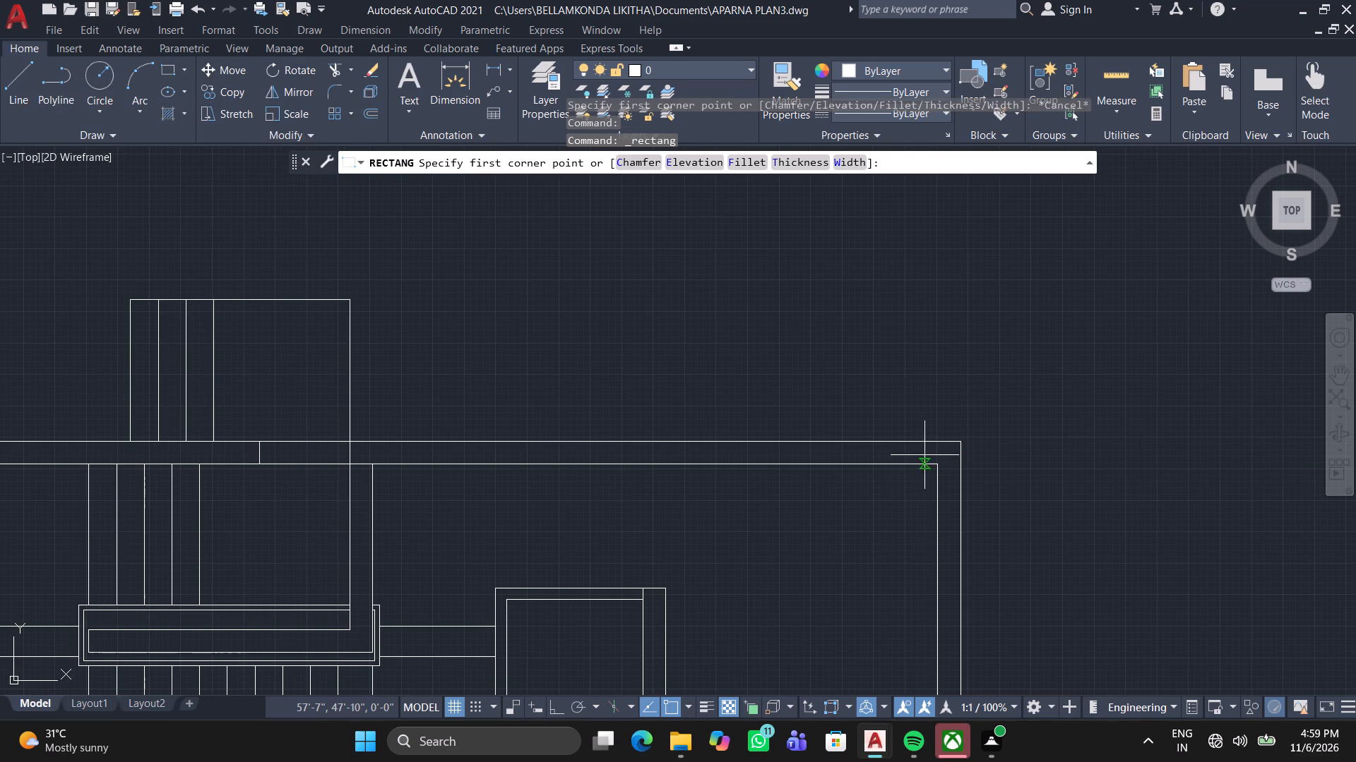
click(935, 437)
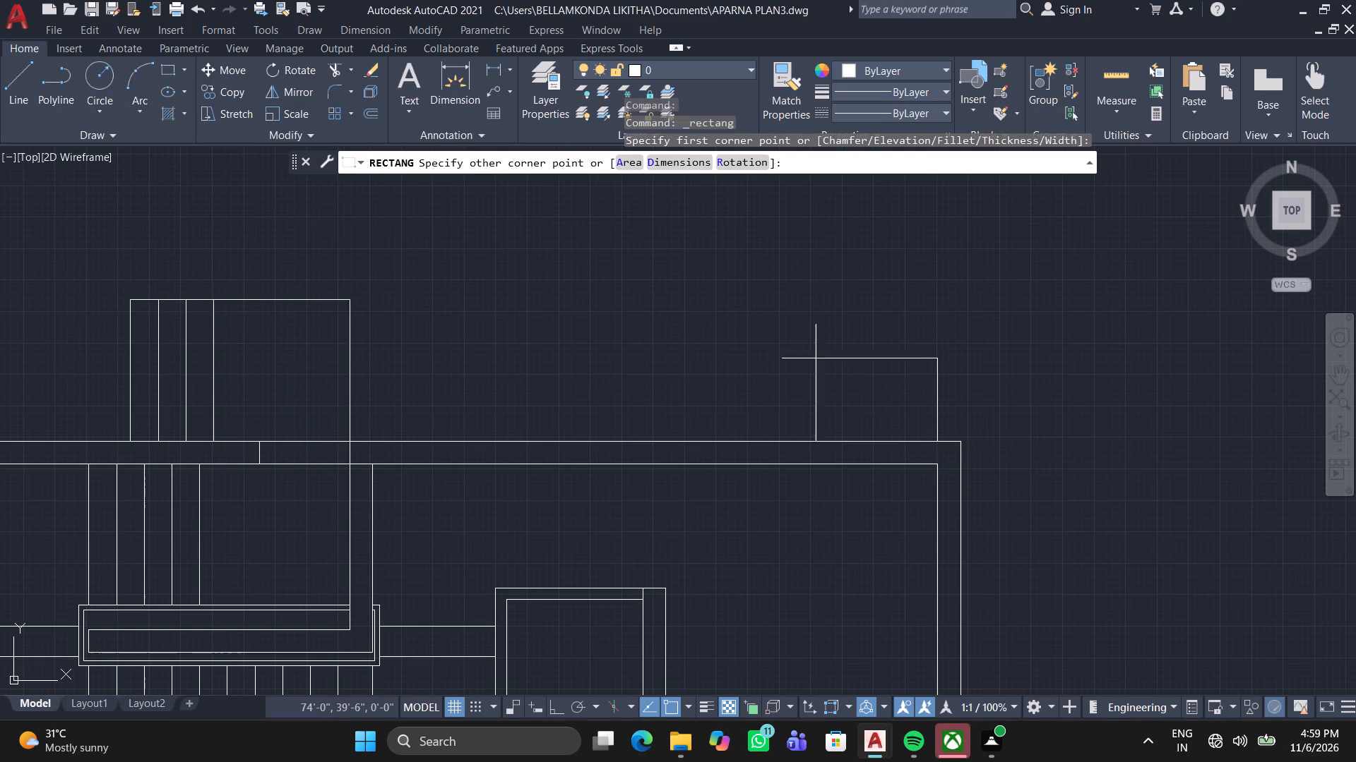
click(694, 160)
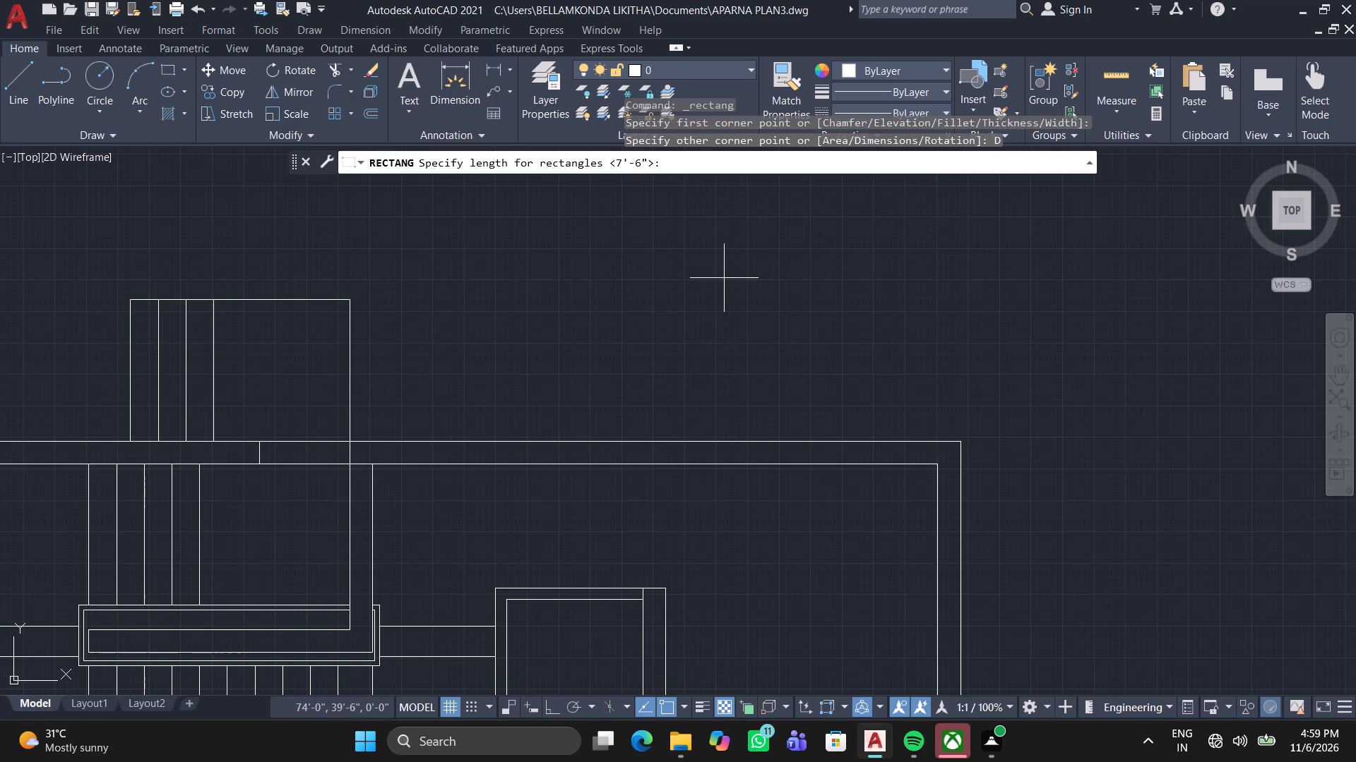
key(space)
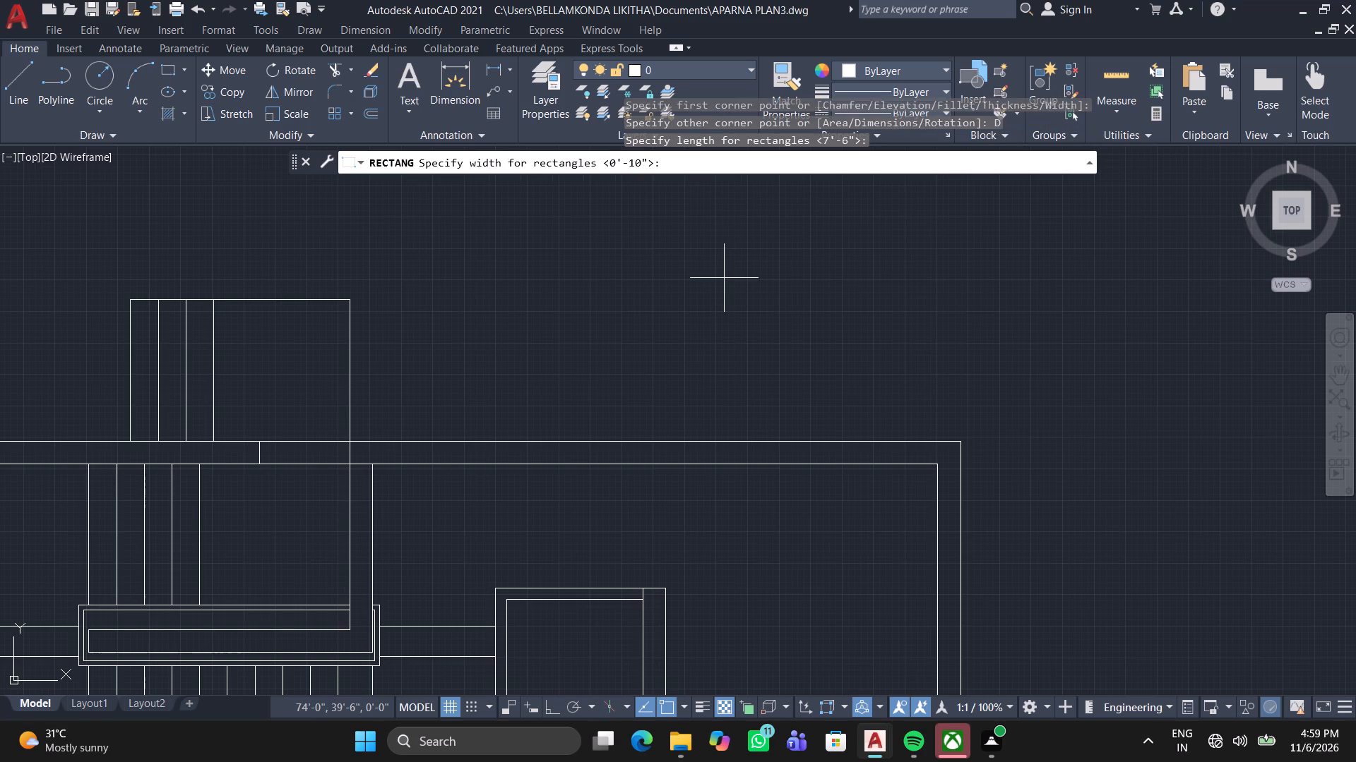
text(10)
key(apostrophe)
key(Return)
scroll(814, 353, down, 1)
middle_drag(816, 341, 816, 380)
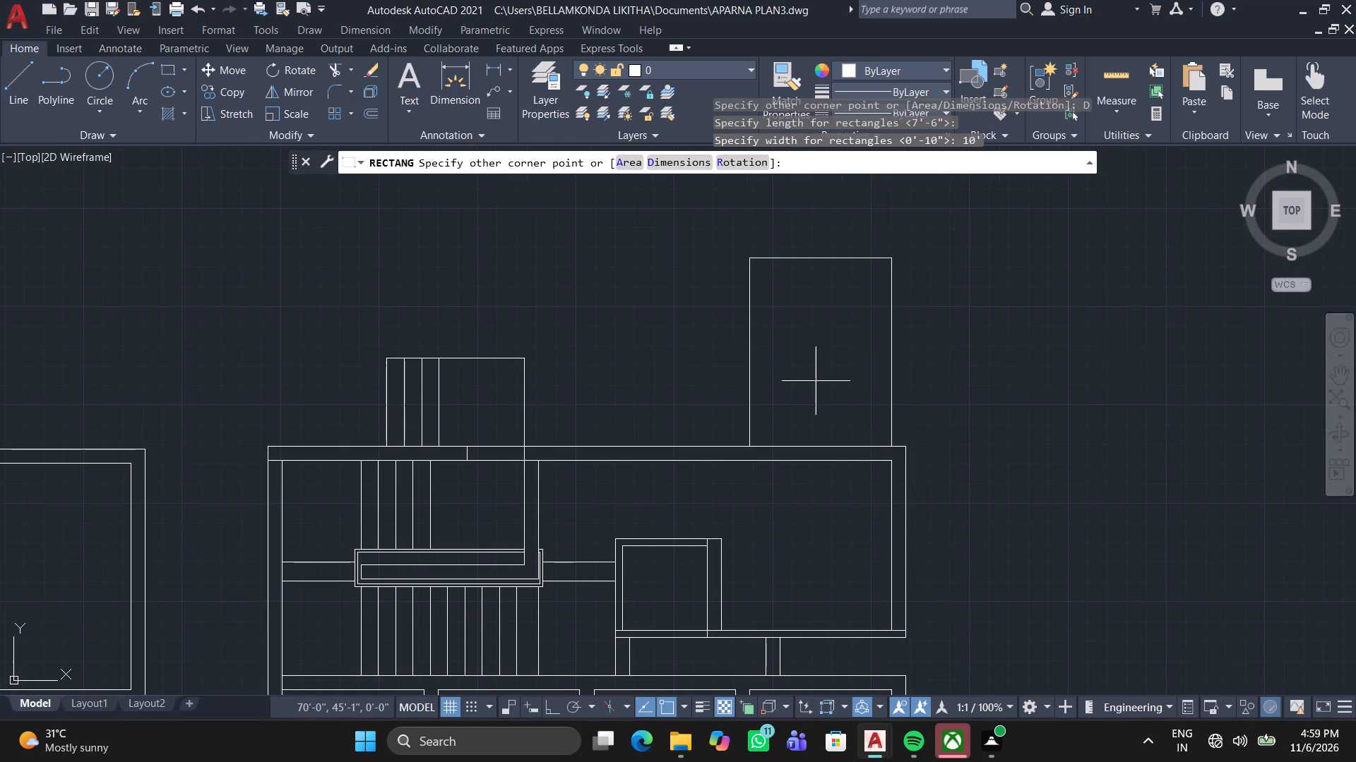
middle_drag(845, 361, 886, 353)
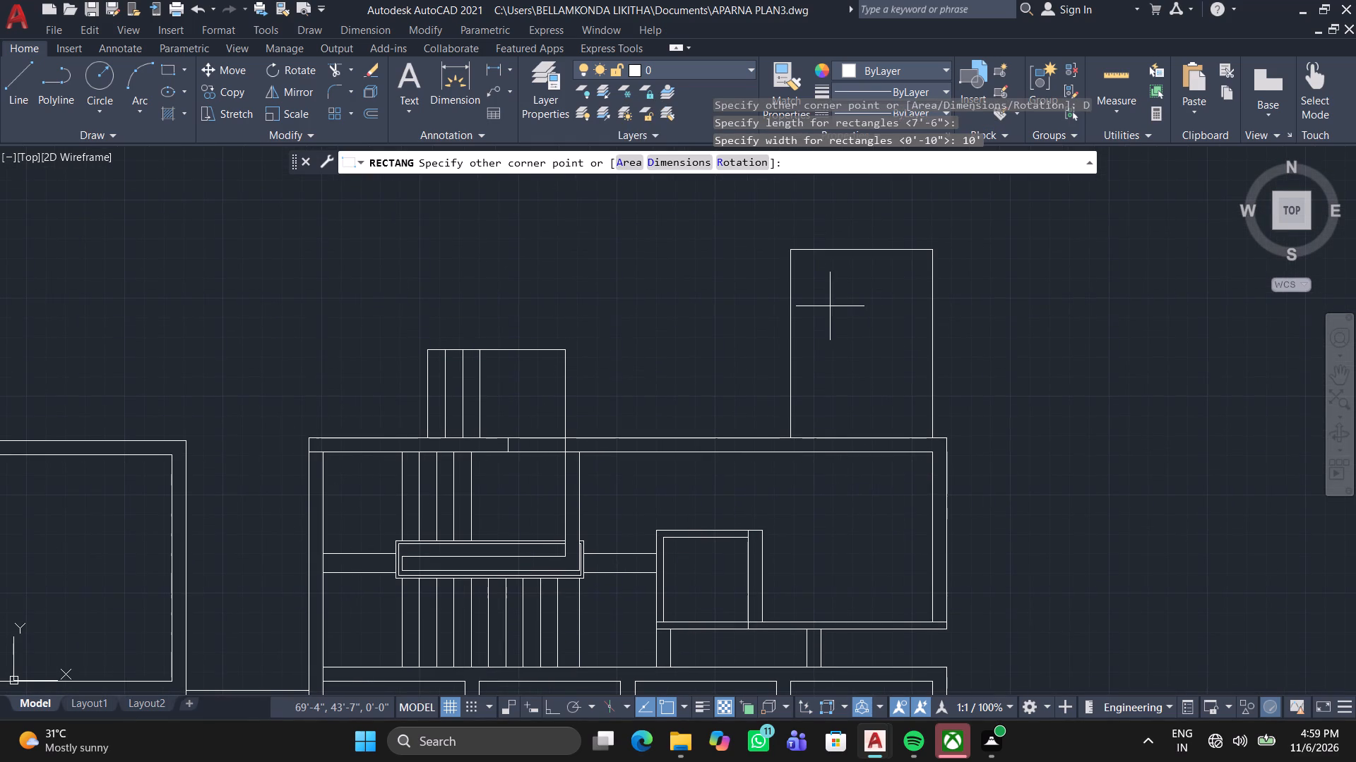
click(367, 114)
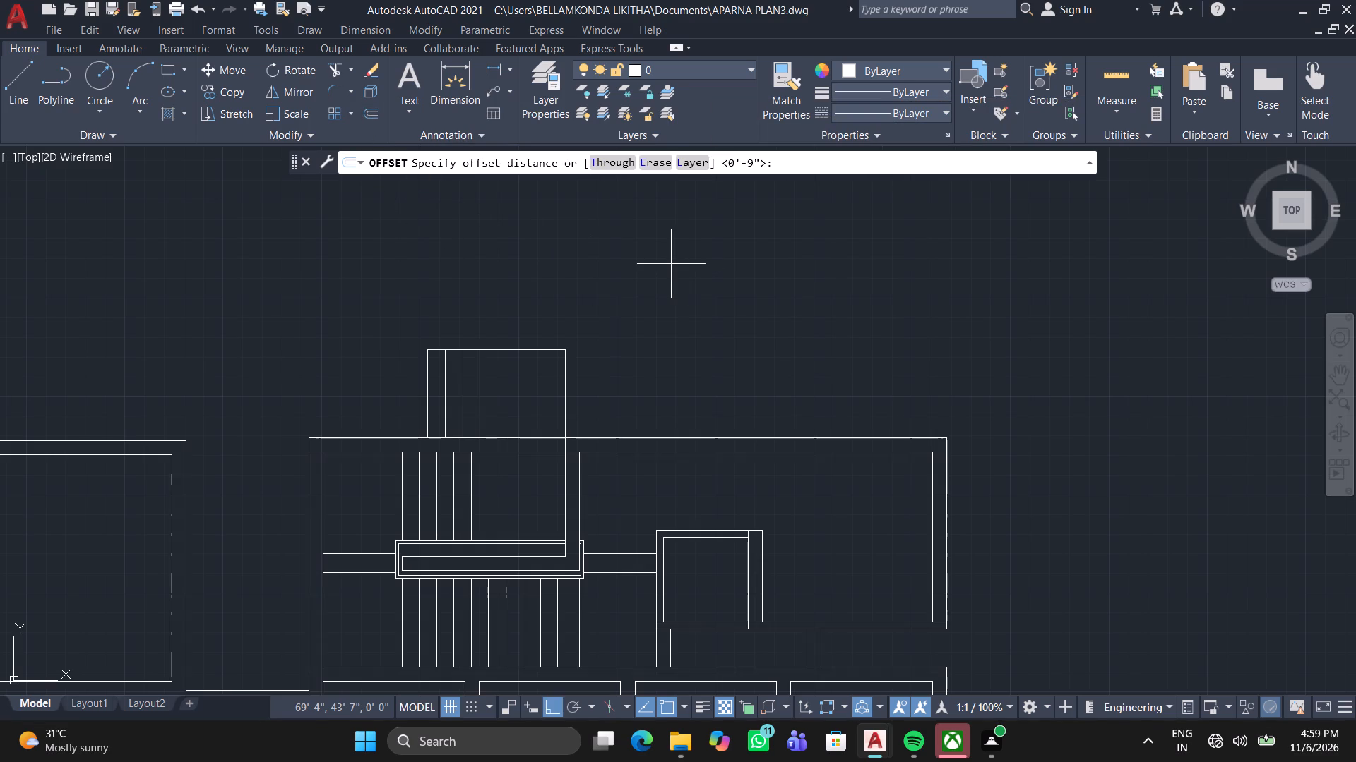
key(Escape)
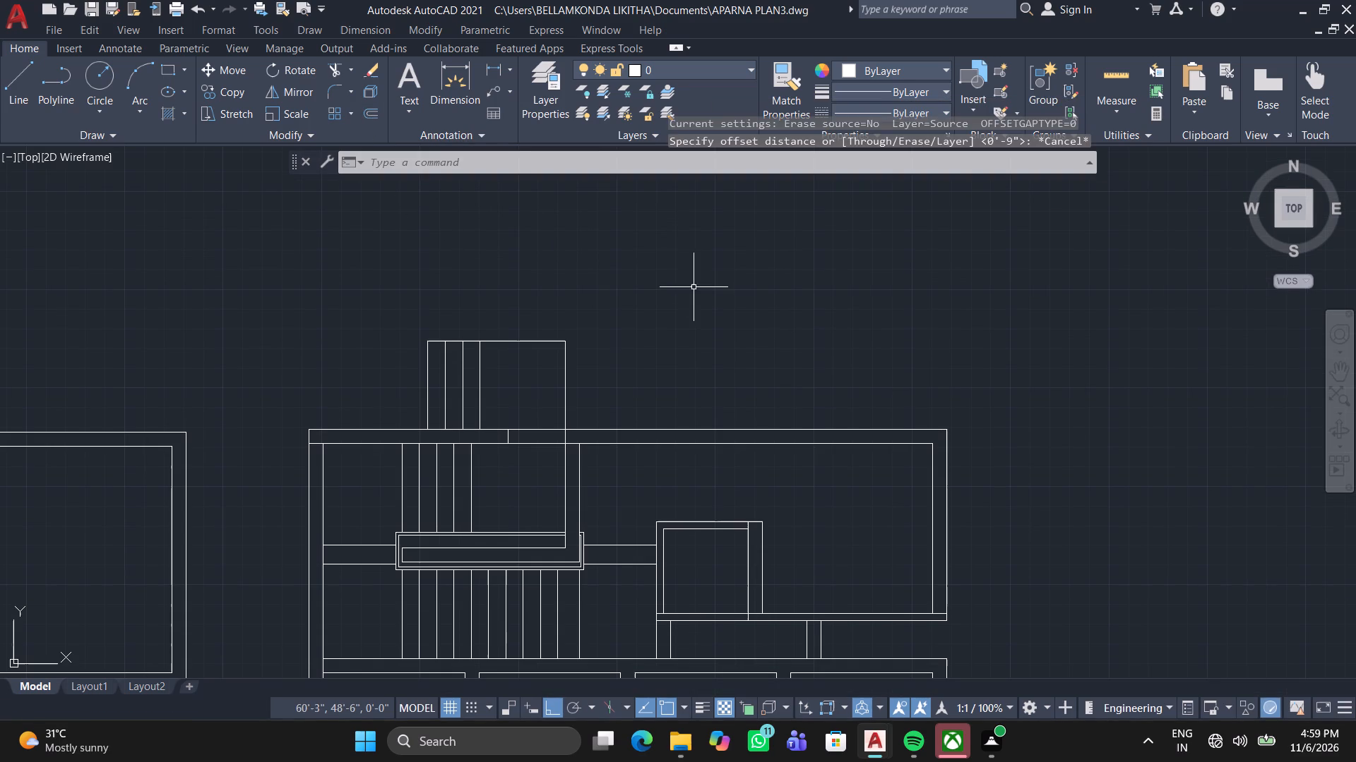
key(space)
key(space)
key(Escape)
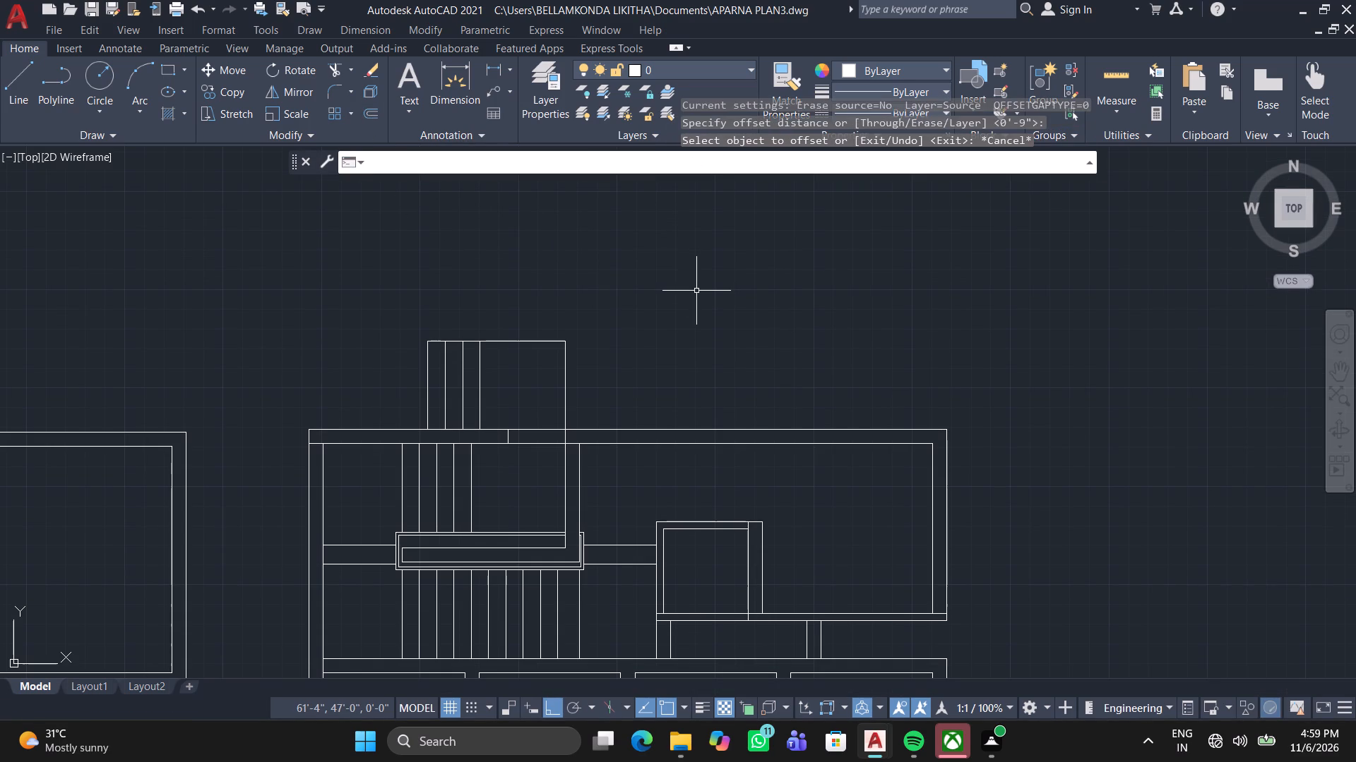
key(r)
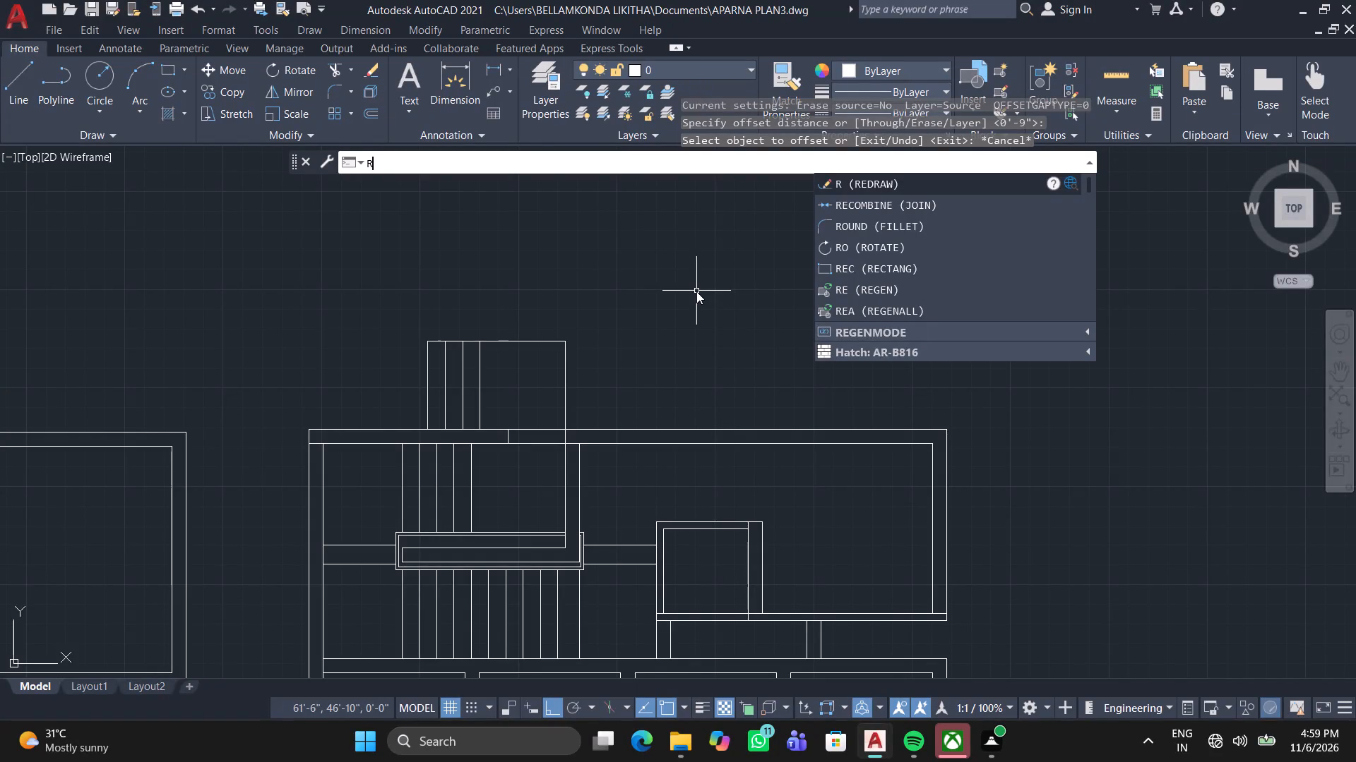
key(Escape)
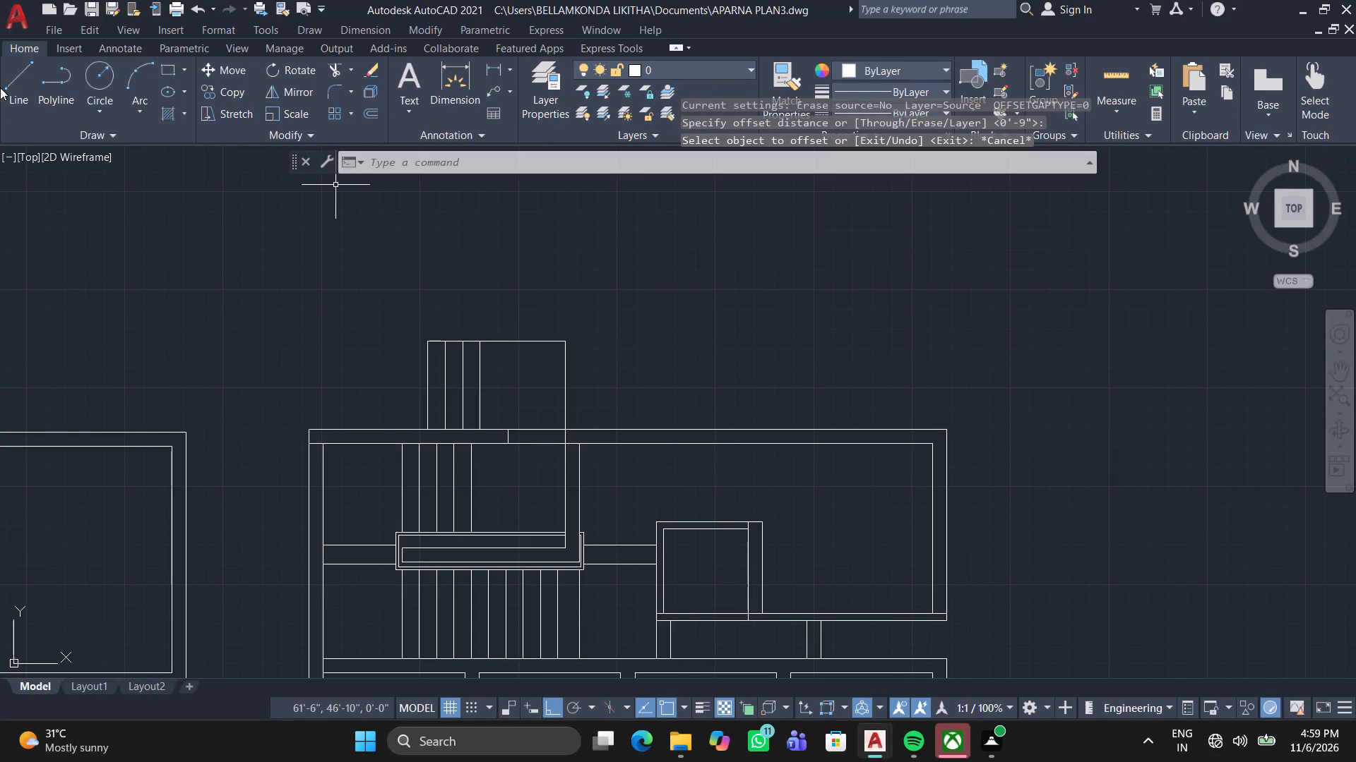
Draw a rectangle 7'-6" long and 10'-0" wide upward from the top wall's outer line near its right end.
click(164, 71)
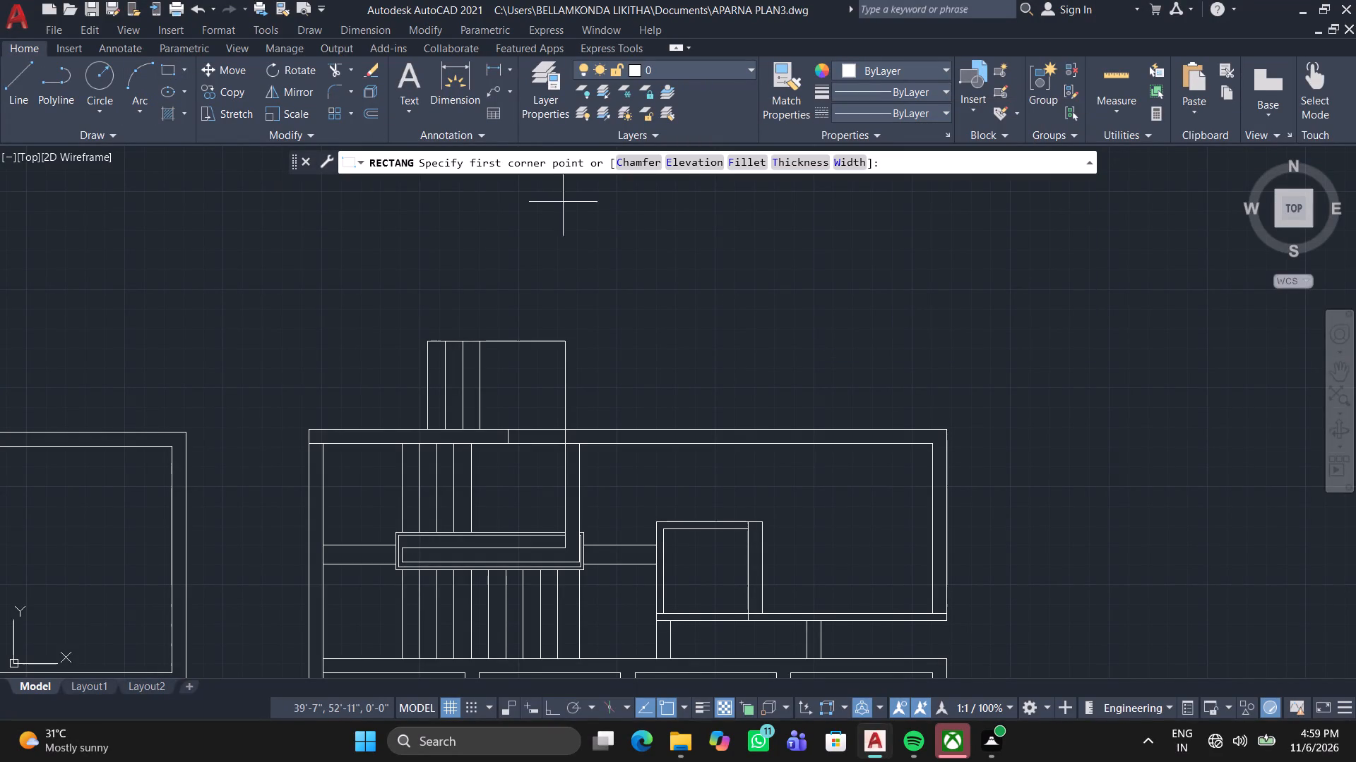
click(933, 428)
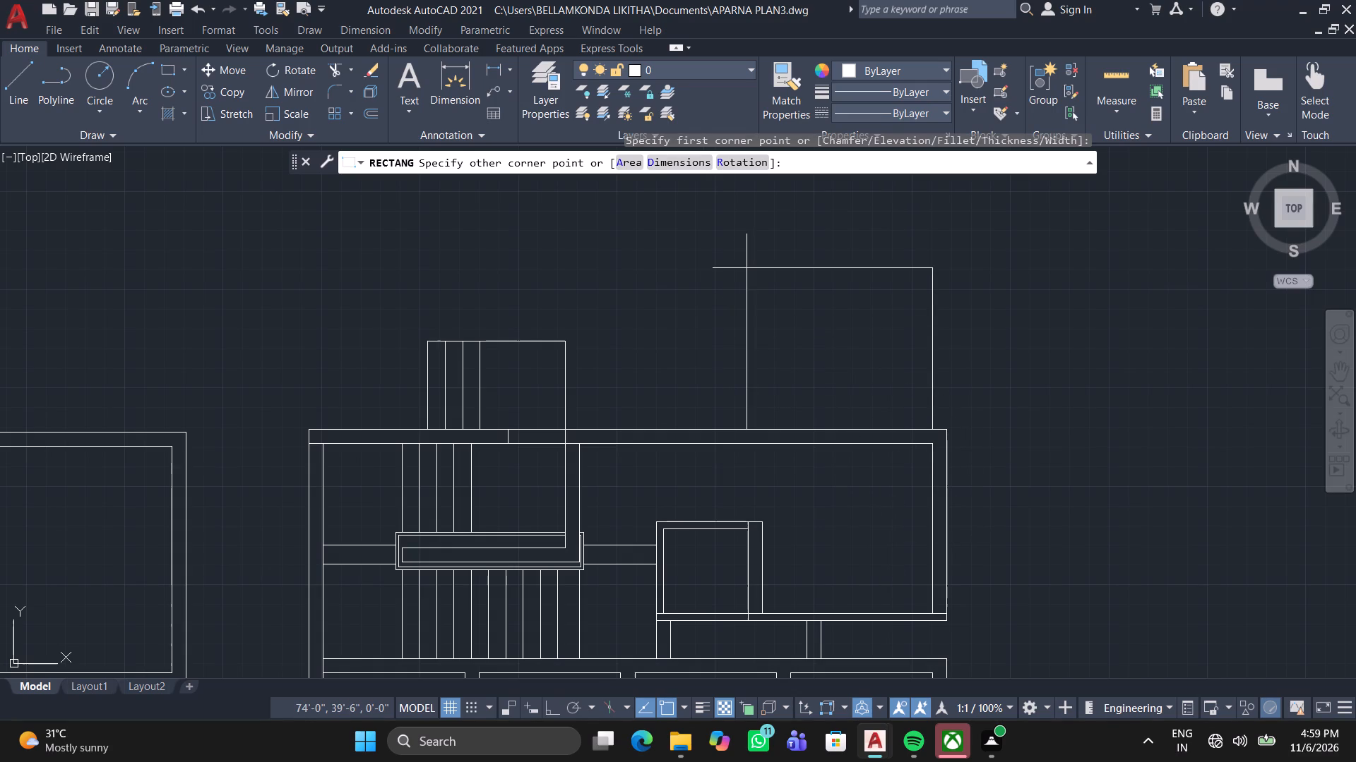
click(699, 164)
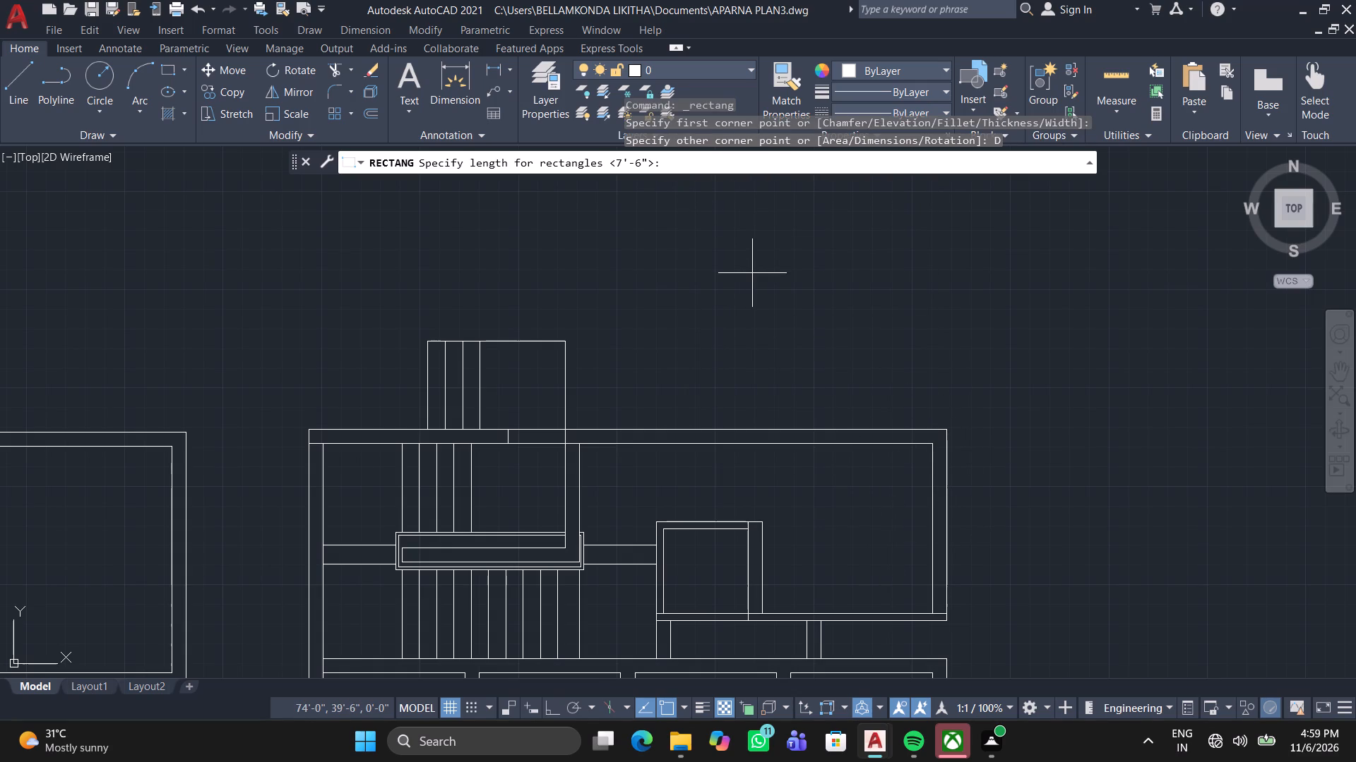
key(space)
key(space)
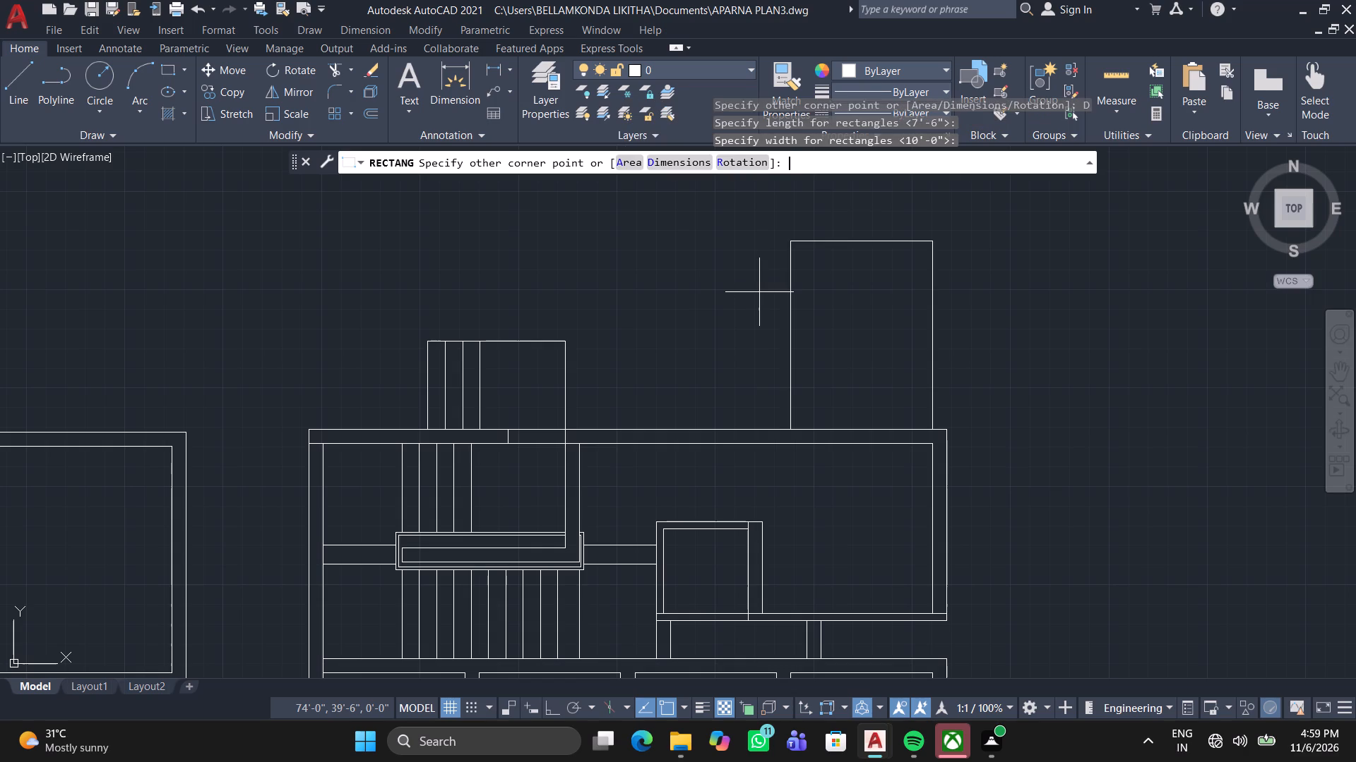
key(Return)
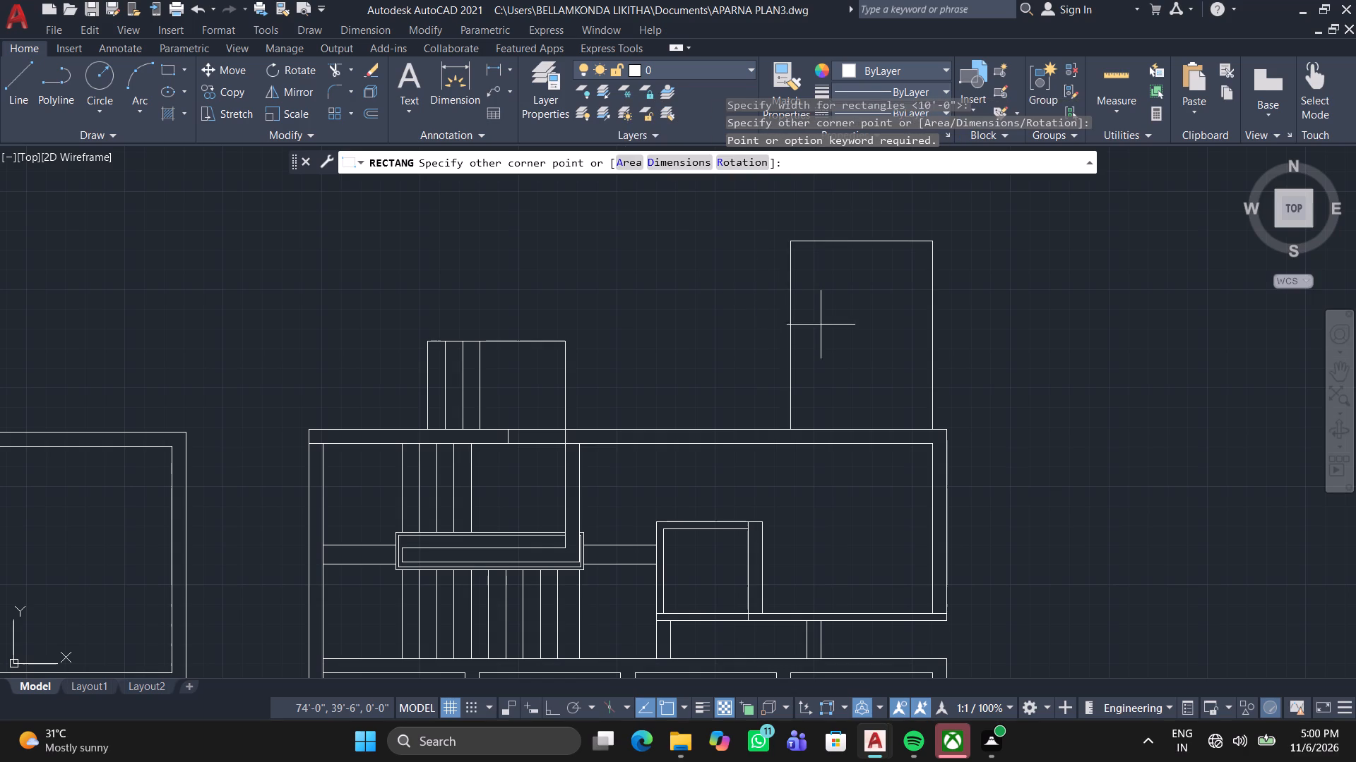
click(823, 327)
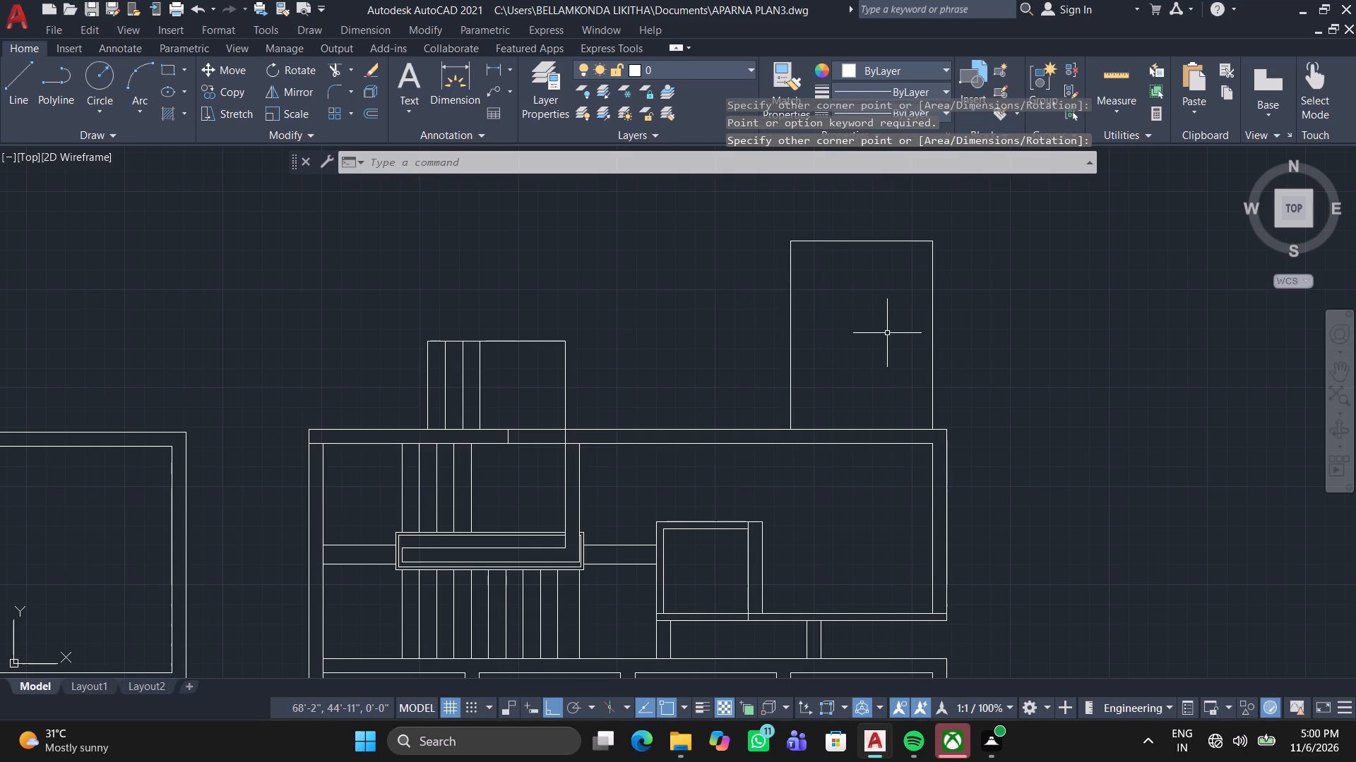
Offset the new rectangle outward by 0'-9" to form the room's wall thickness.
scroll(795, 333, down, 1)
middle_drag(802, 349, 809, 346)
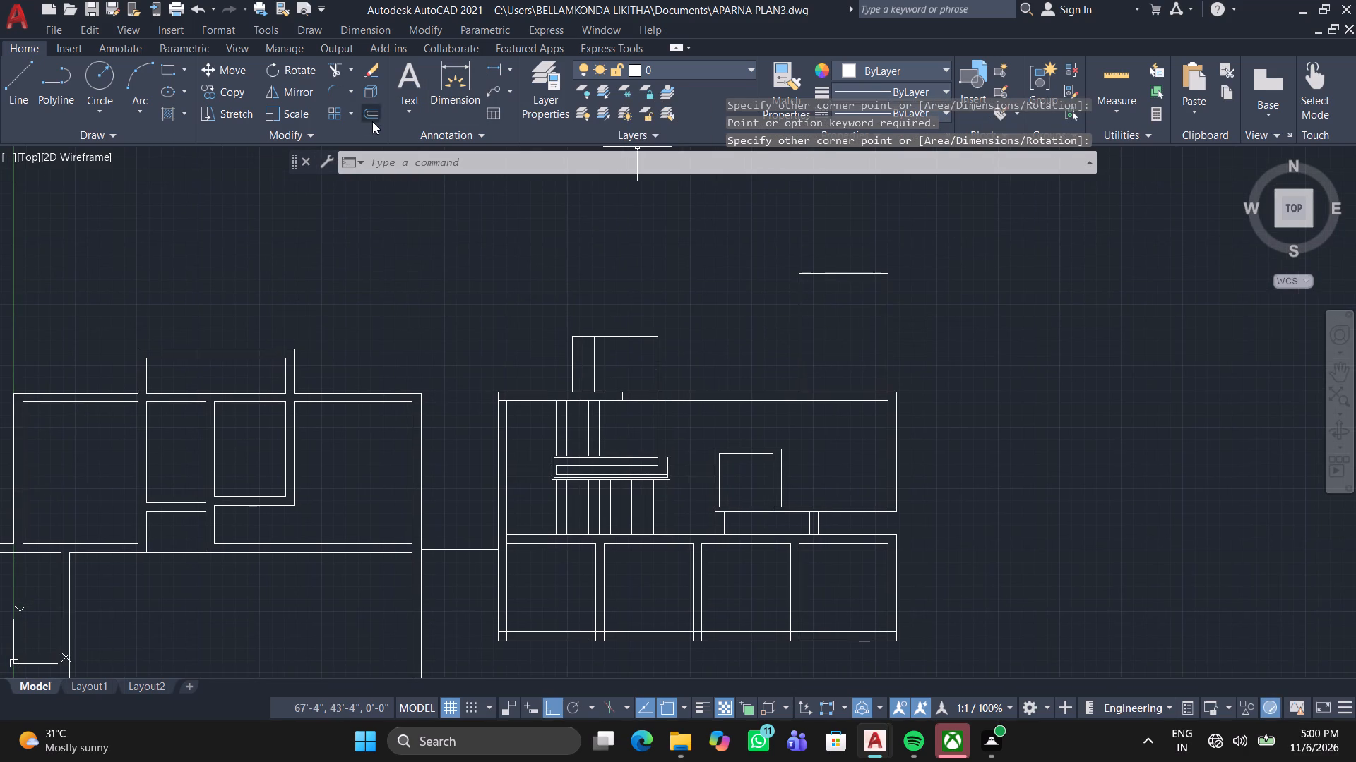
click(374, 118)
key(space)
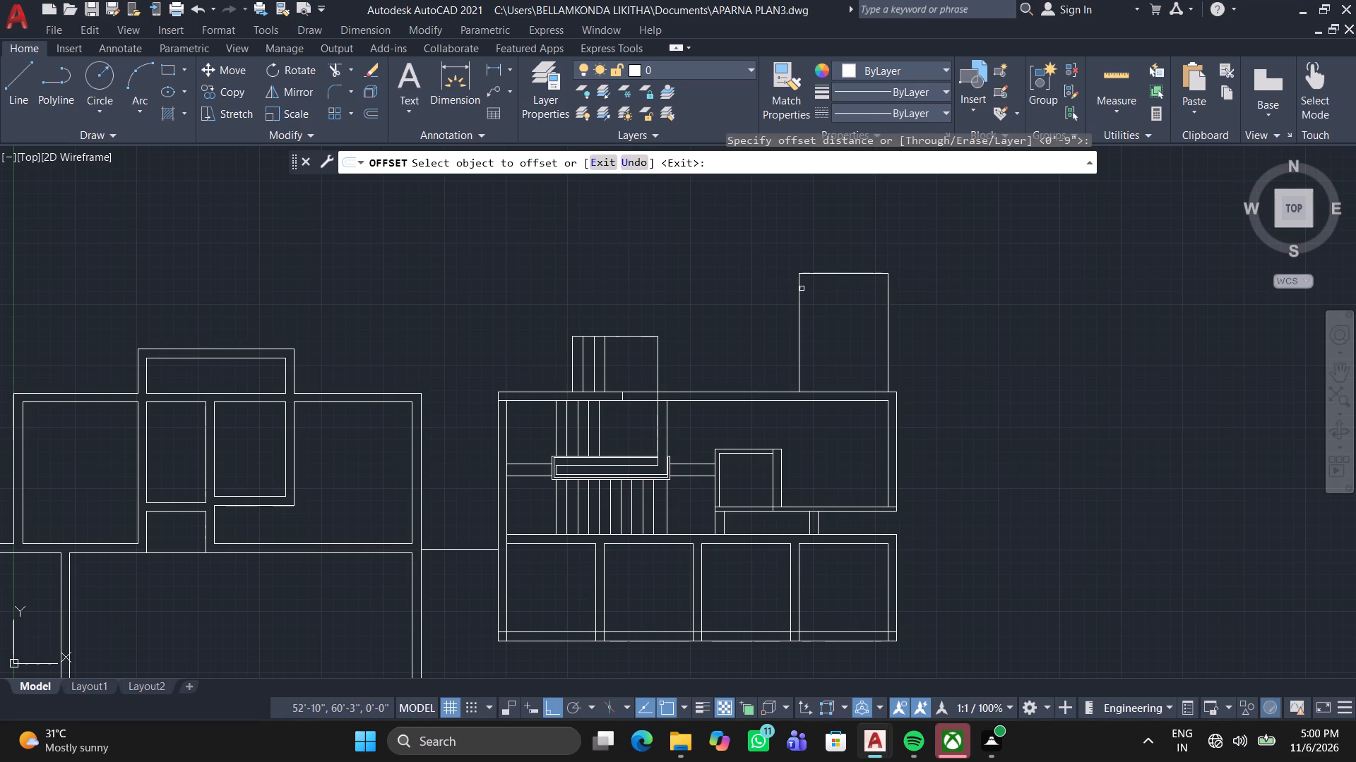
click(799, 290)
click(756, 298)
scroll(676, 238, down, 1)
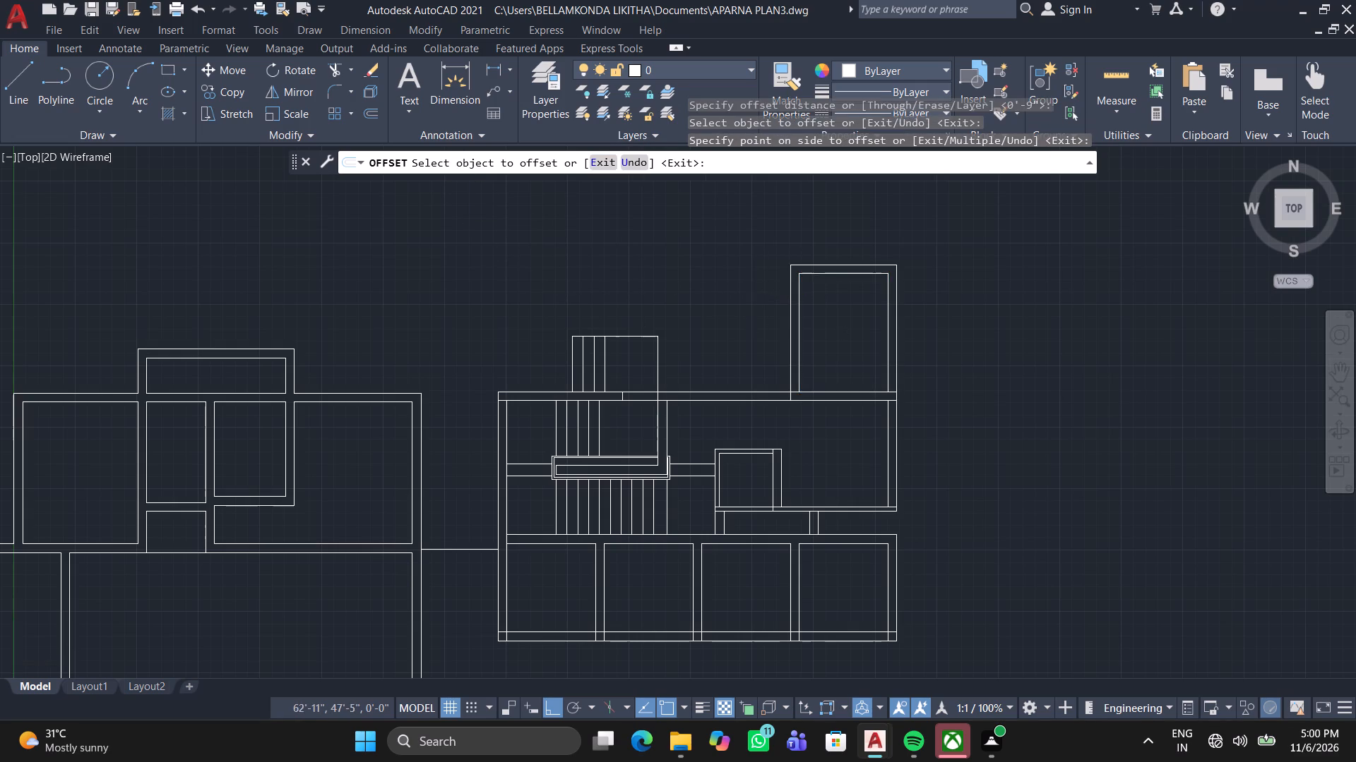
middle_drag(677, 250, 708, 242)
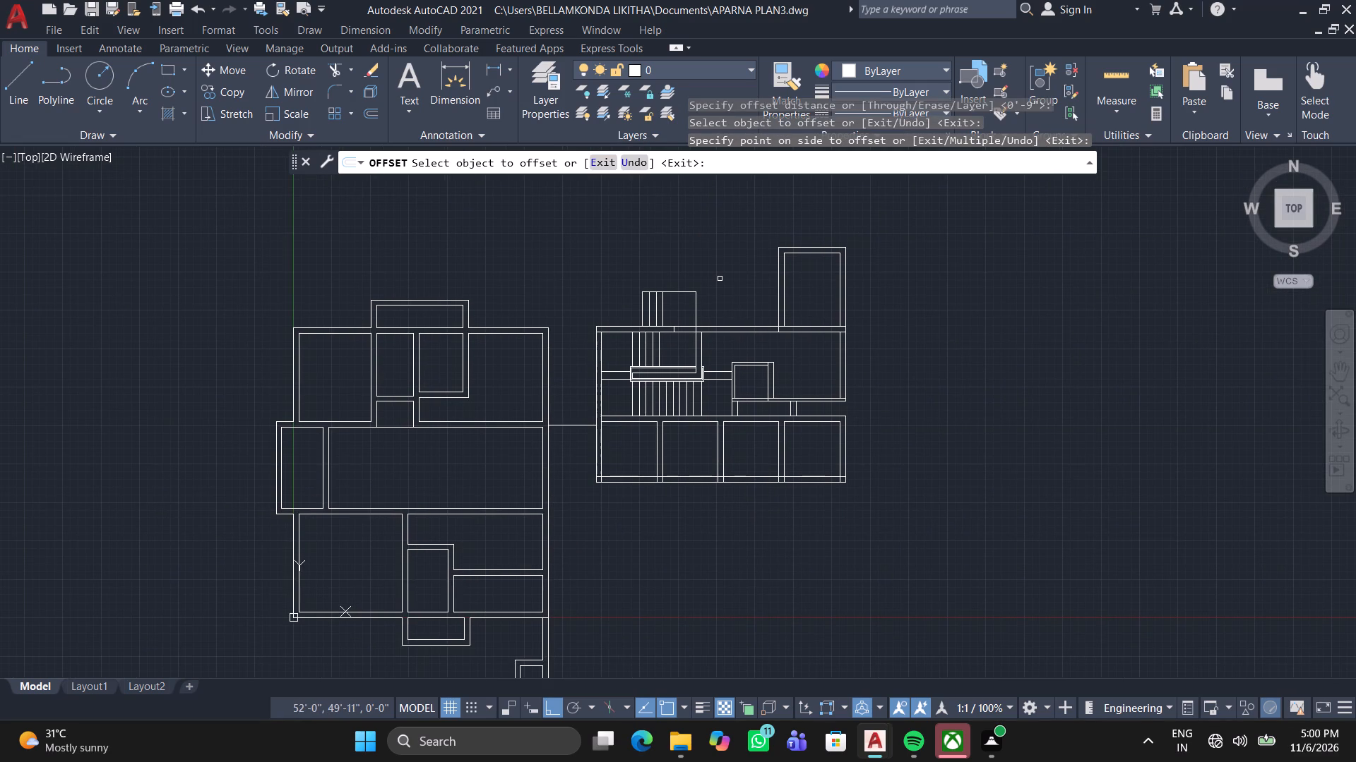
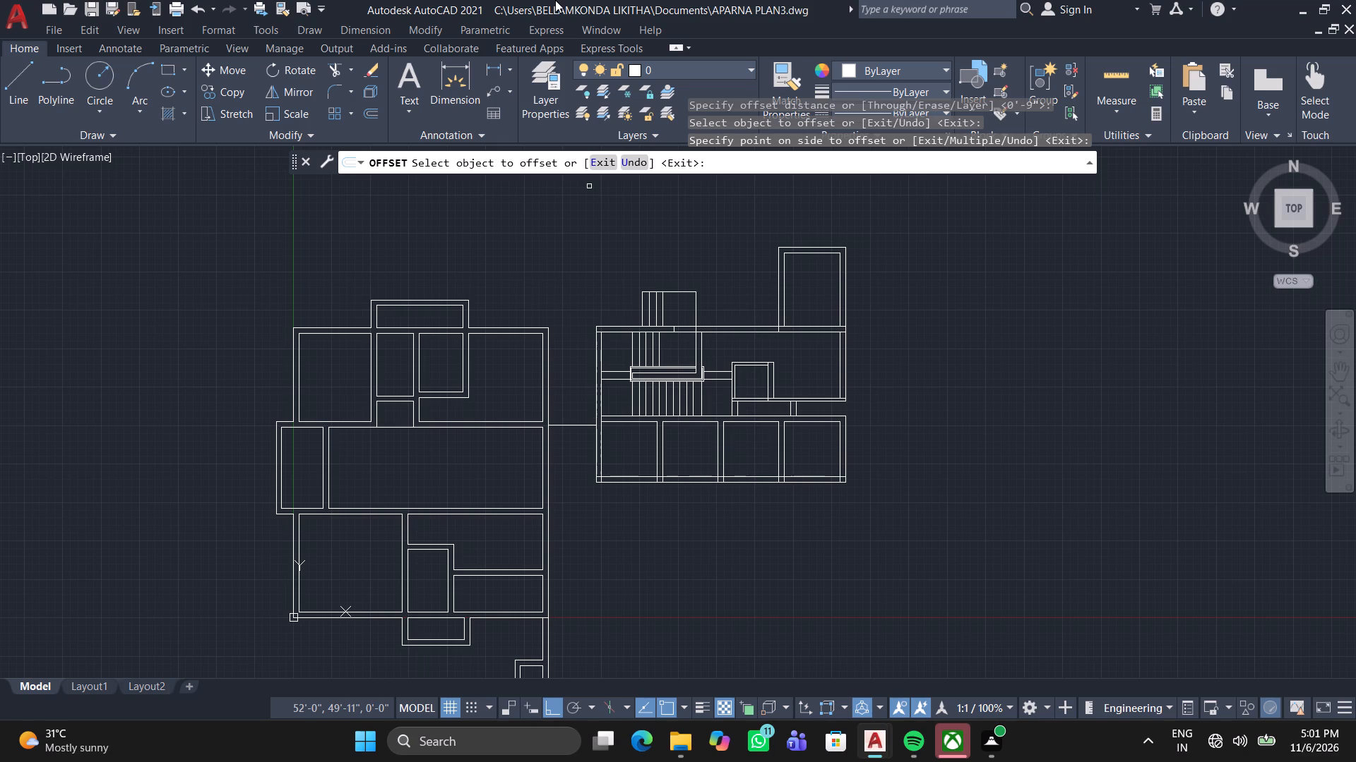
Draw a horizontal line about 44' long leftward from the inner top-right corner of the projecting upper room.
middle_drag(882, 362, 835, 469)
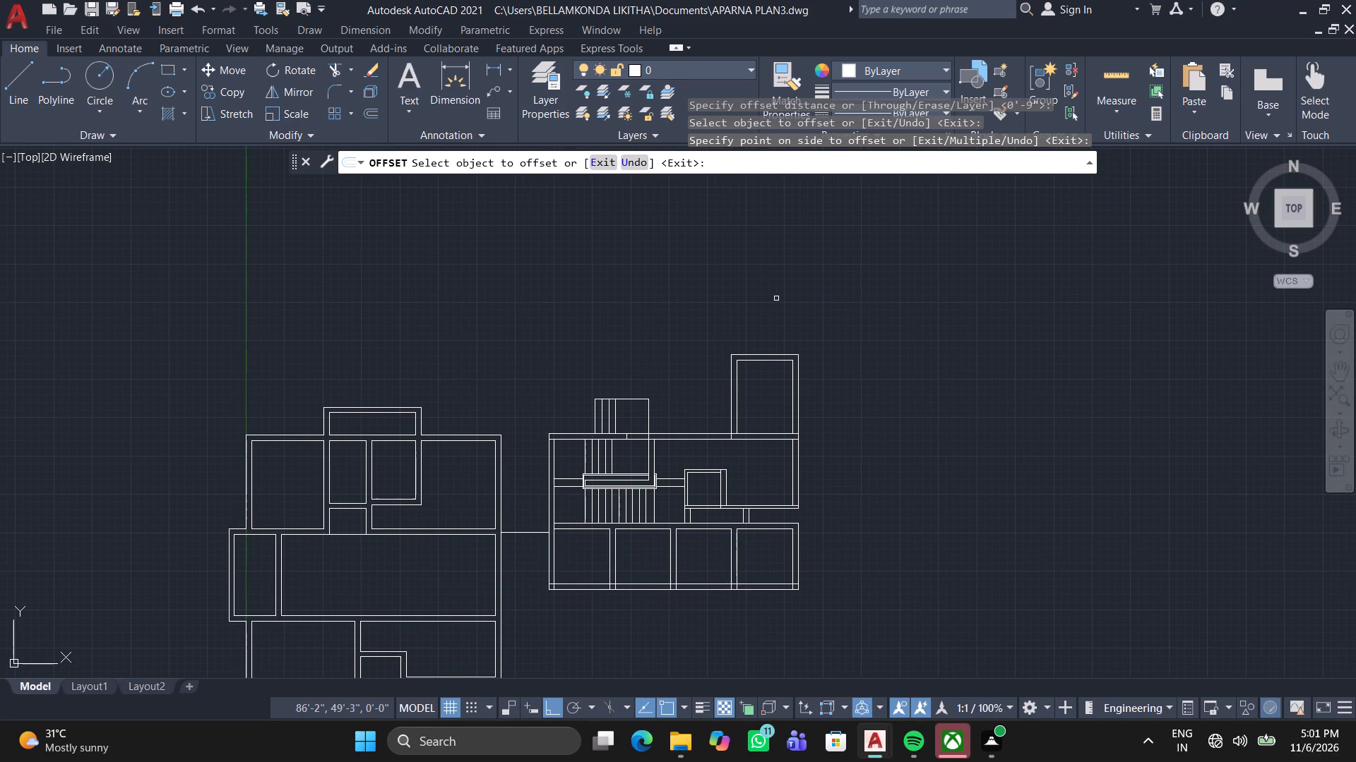
scroll(715, 344, up, 2)
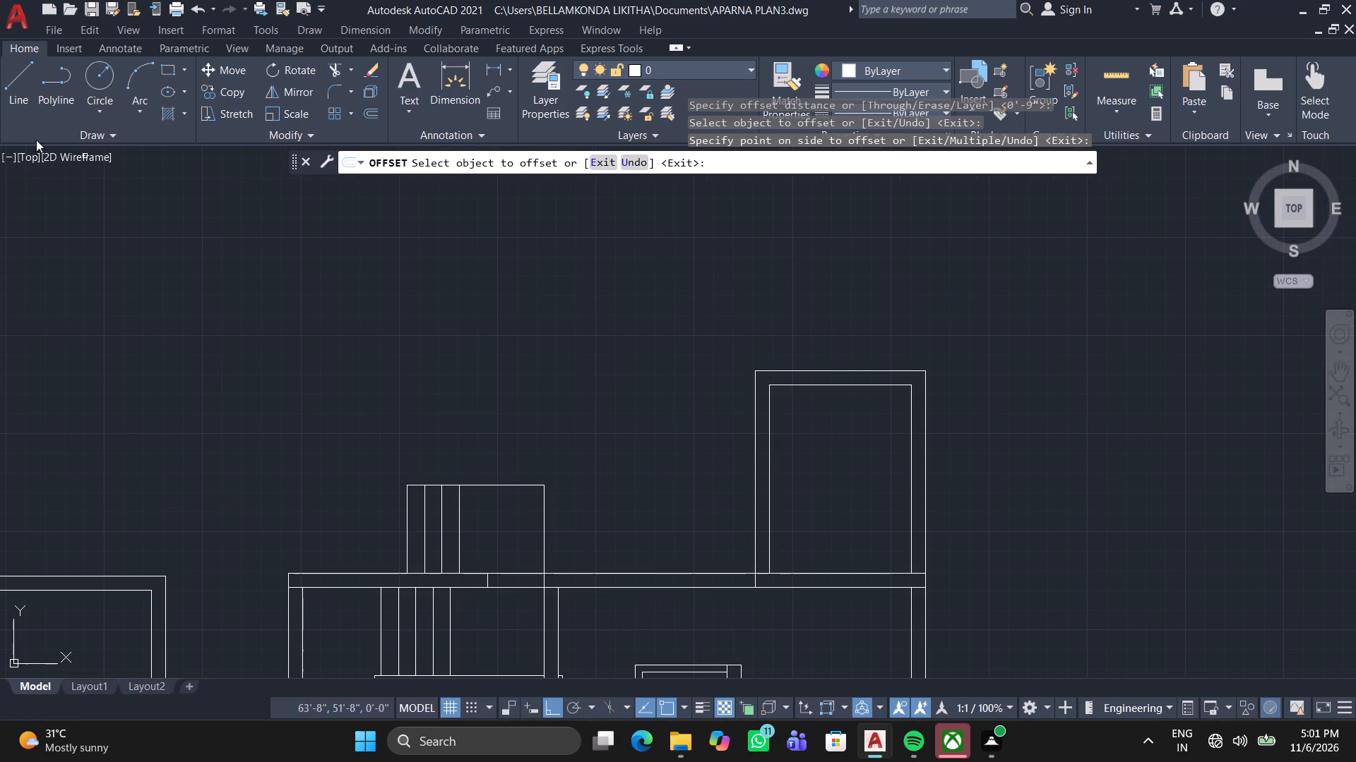
click(11, 107)
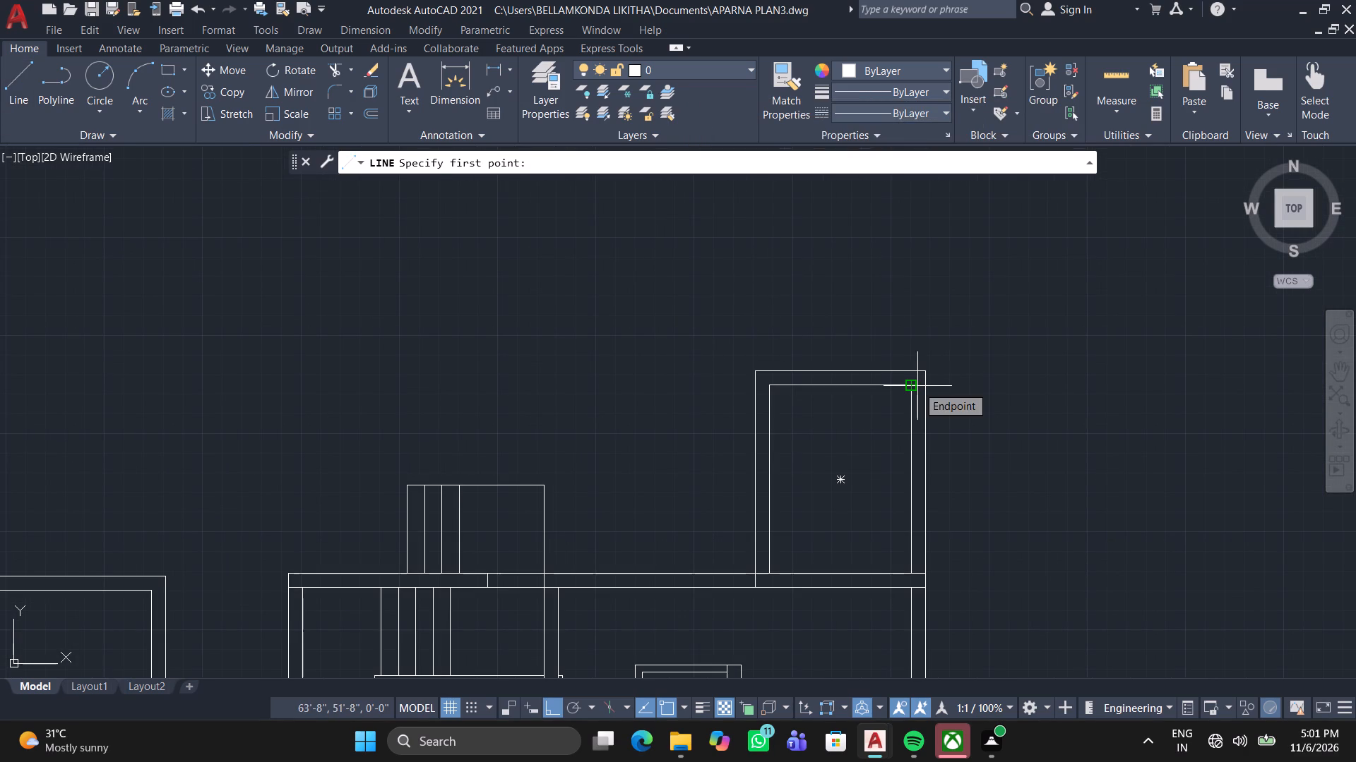
scroll(925, 384, up, 2)
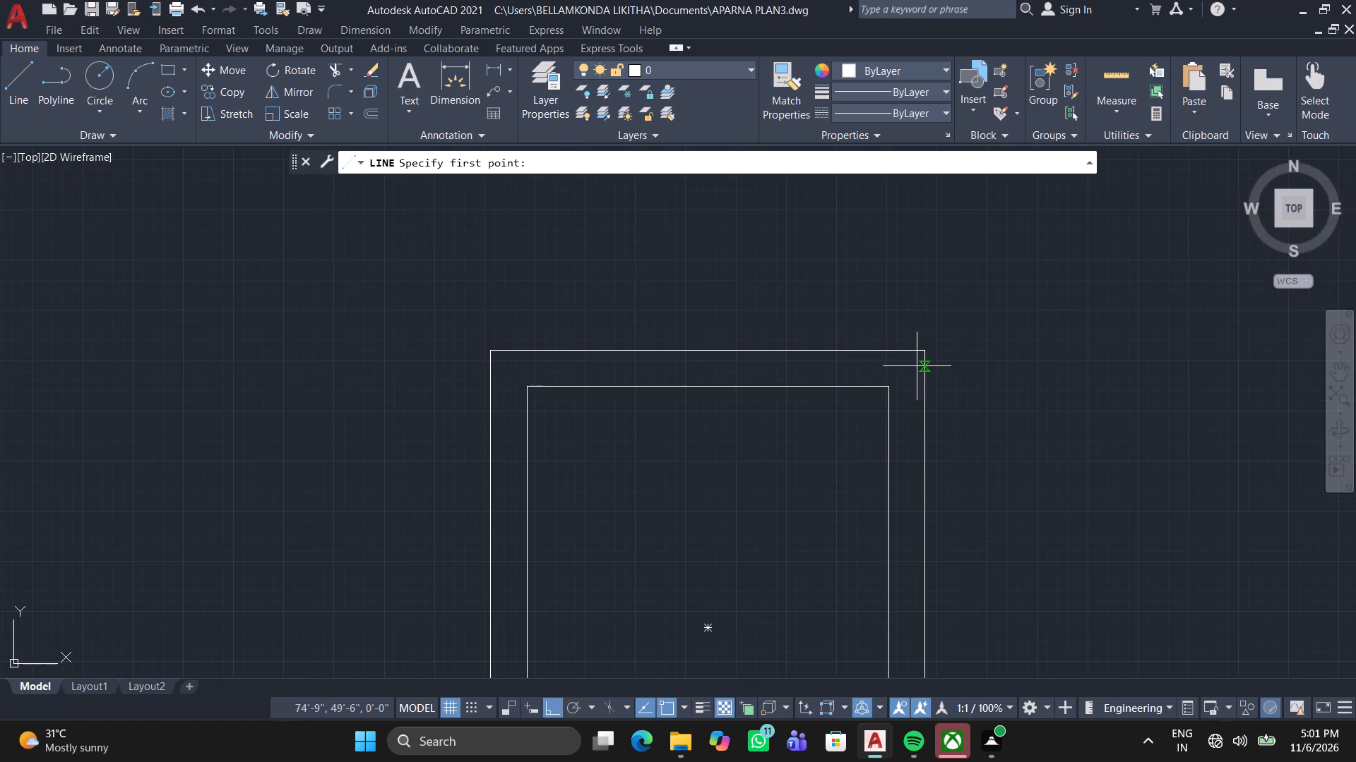
click(888, 386)
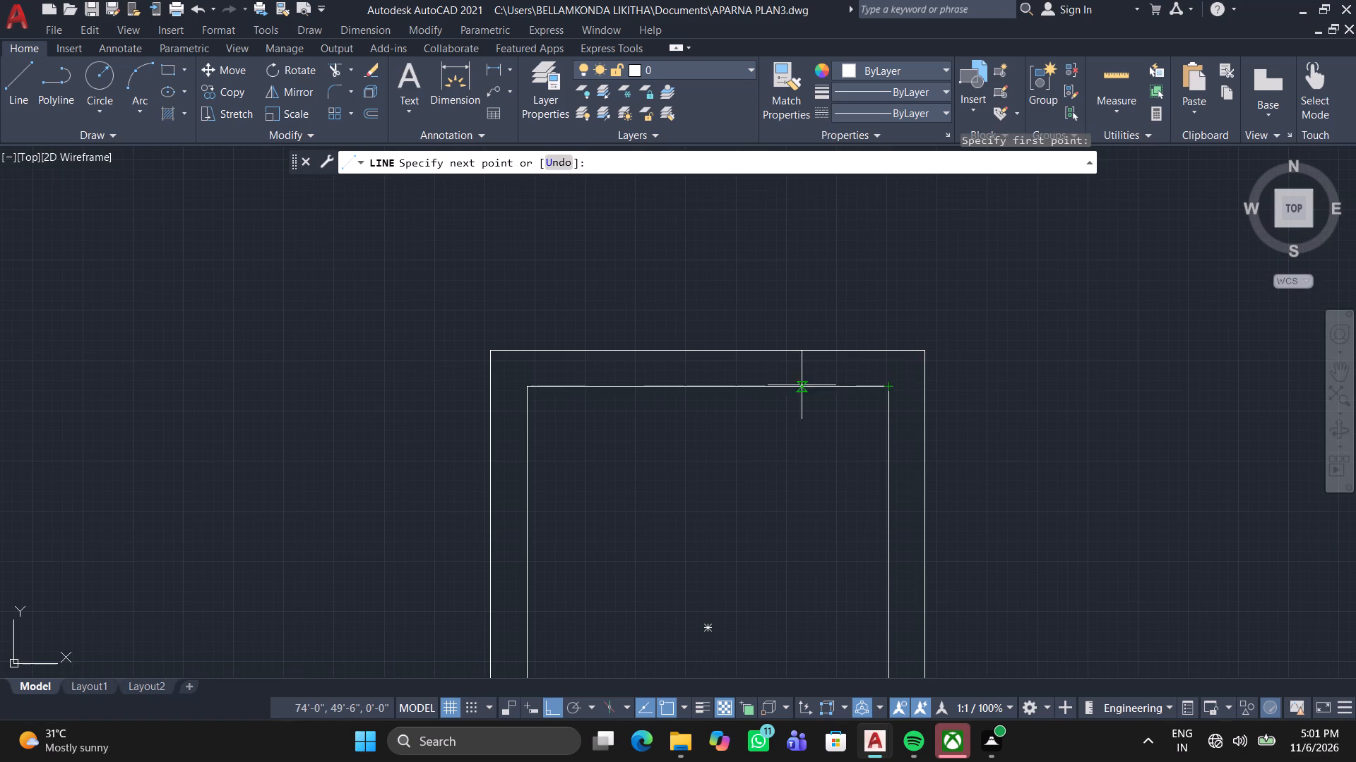
scroll(442, 380, down, 1)
middle_drag(441, 384, 768, 385)
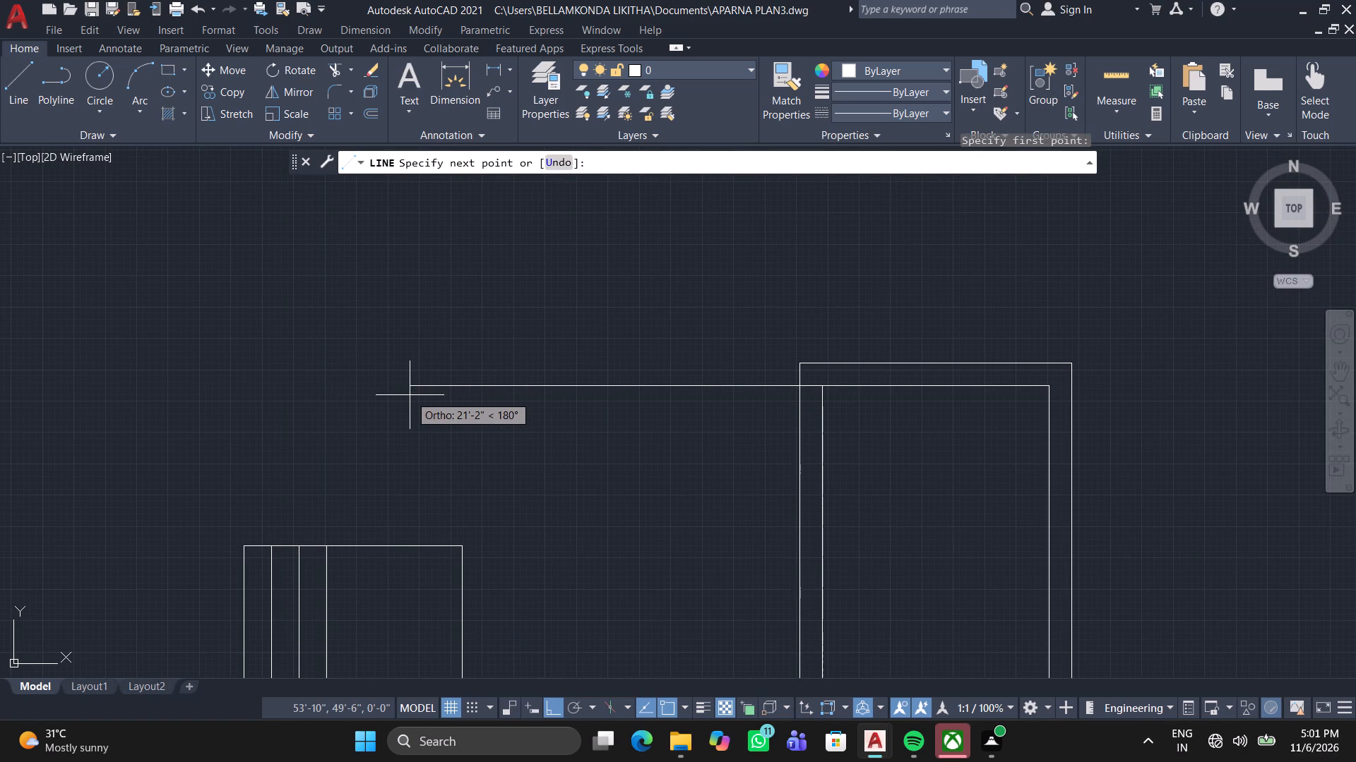
scroll(250, 387, down, 2)
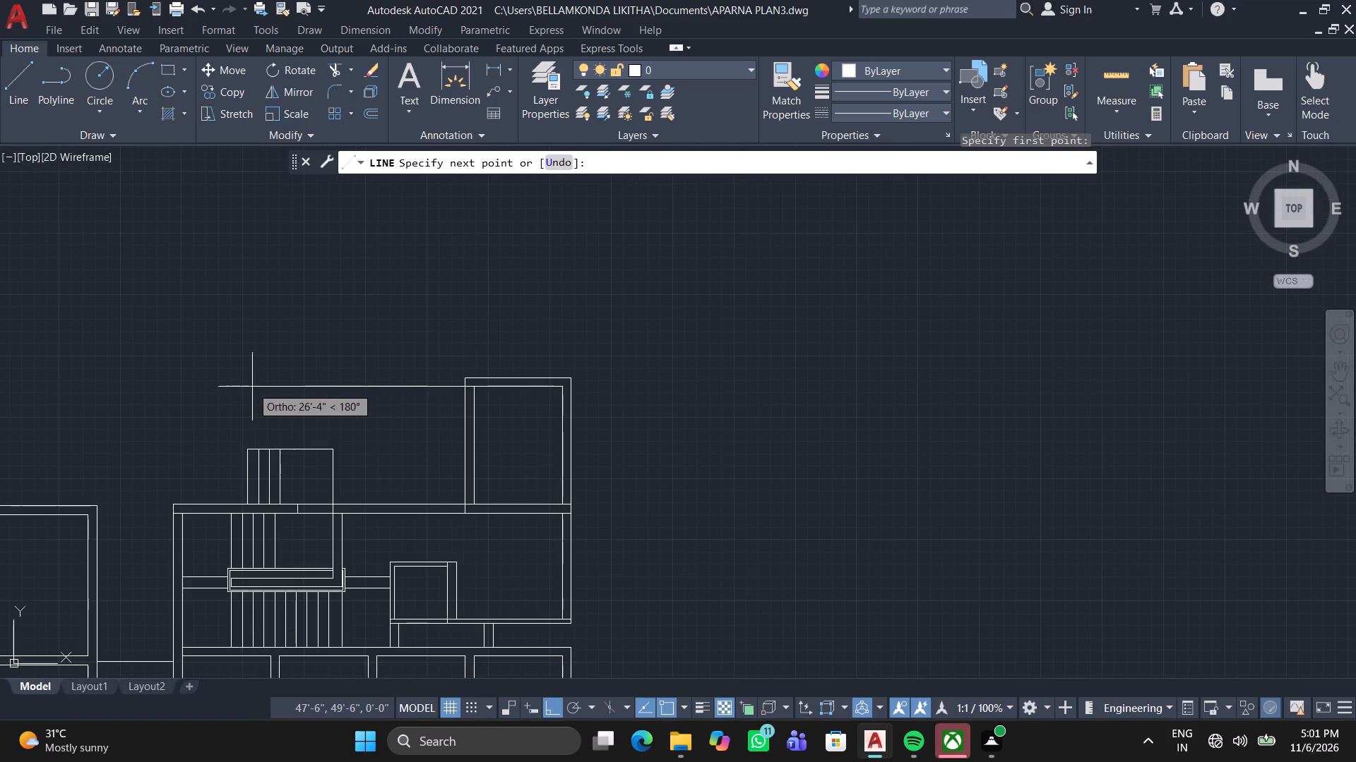
middle_drag(60, 336, 278, 326)
middle_click(276, 325)
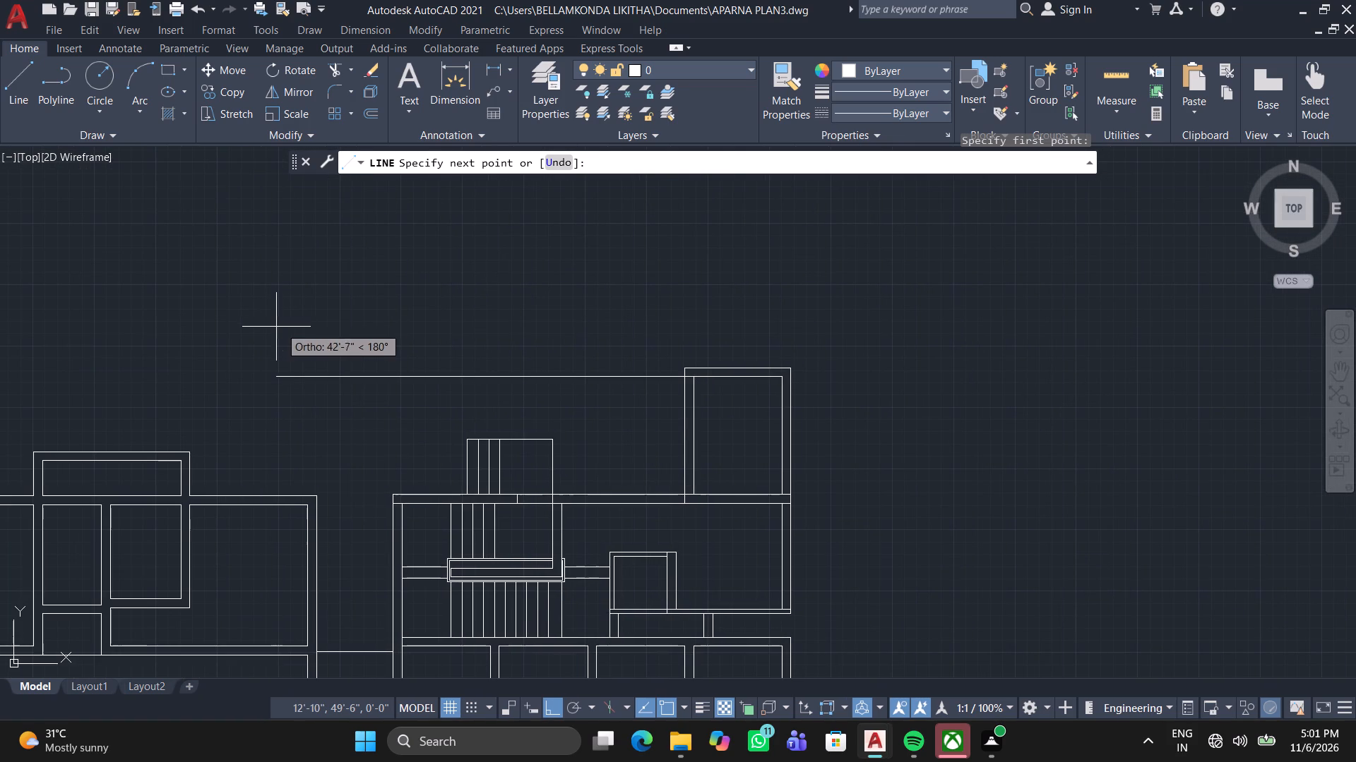
click(258, 289)
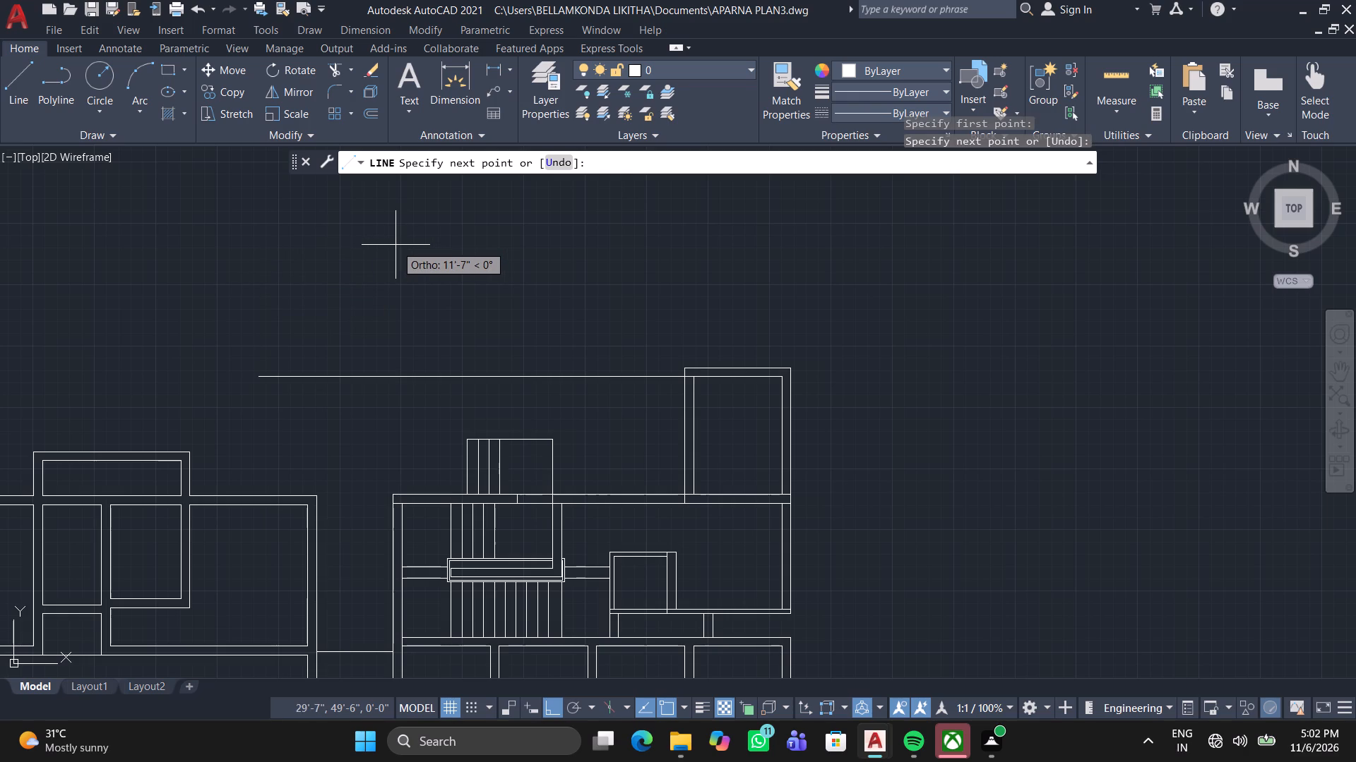
key(Escape)
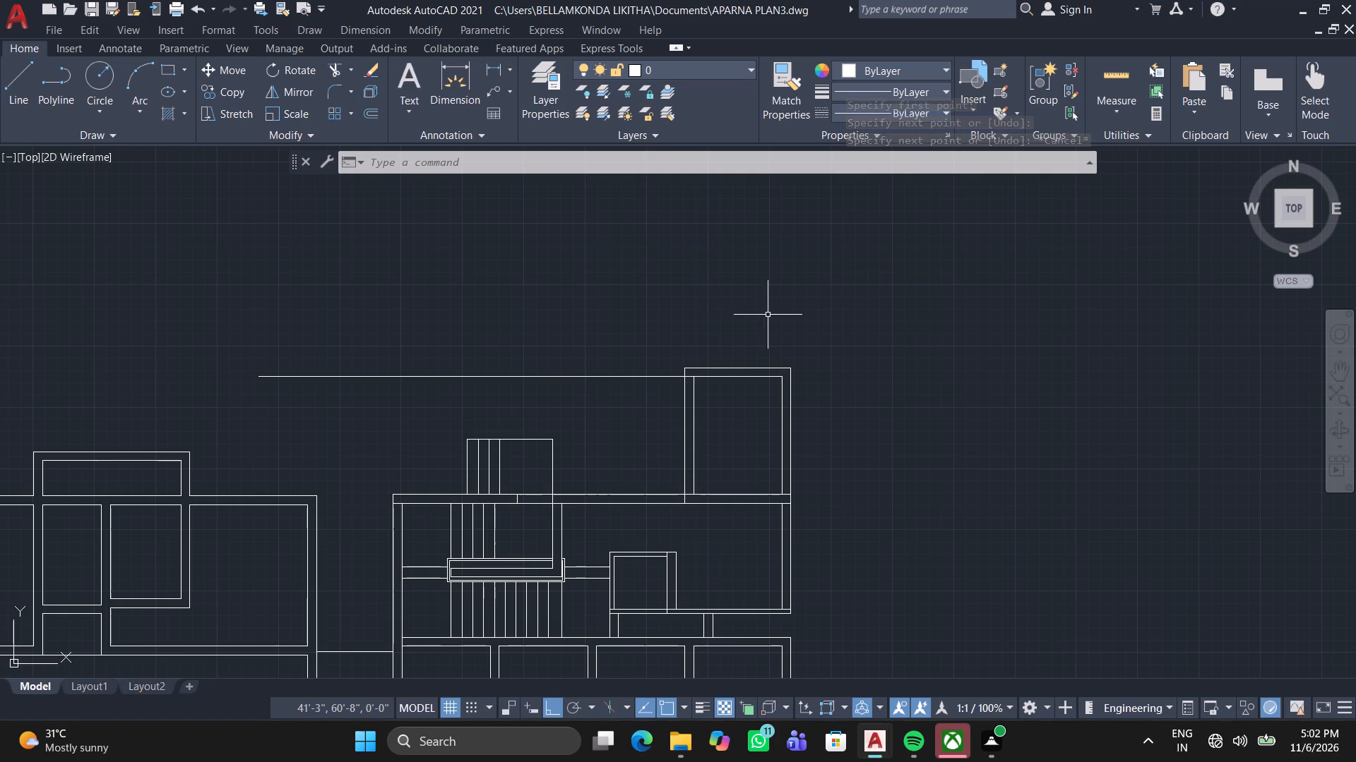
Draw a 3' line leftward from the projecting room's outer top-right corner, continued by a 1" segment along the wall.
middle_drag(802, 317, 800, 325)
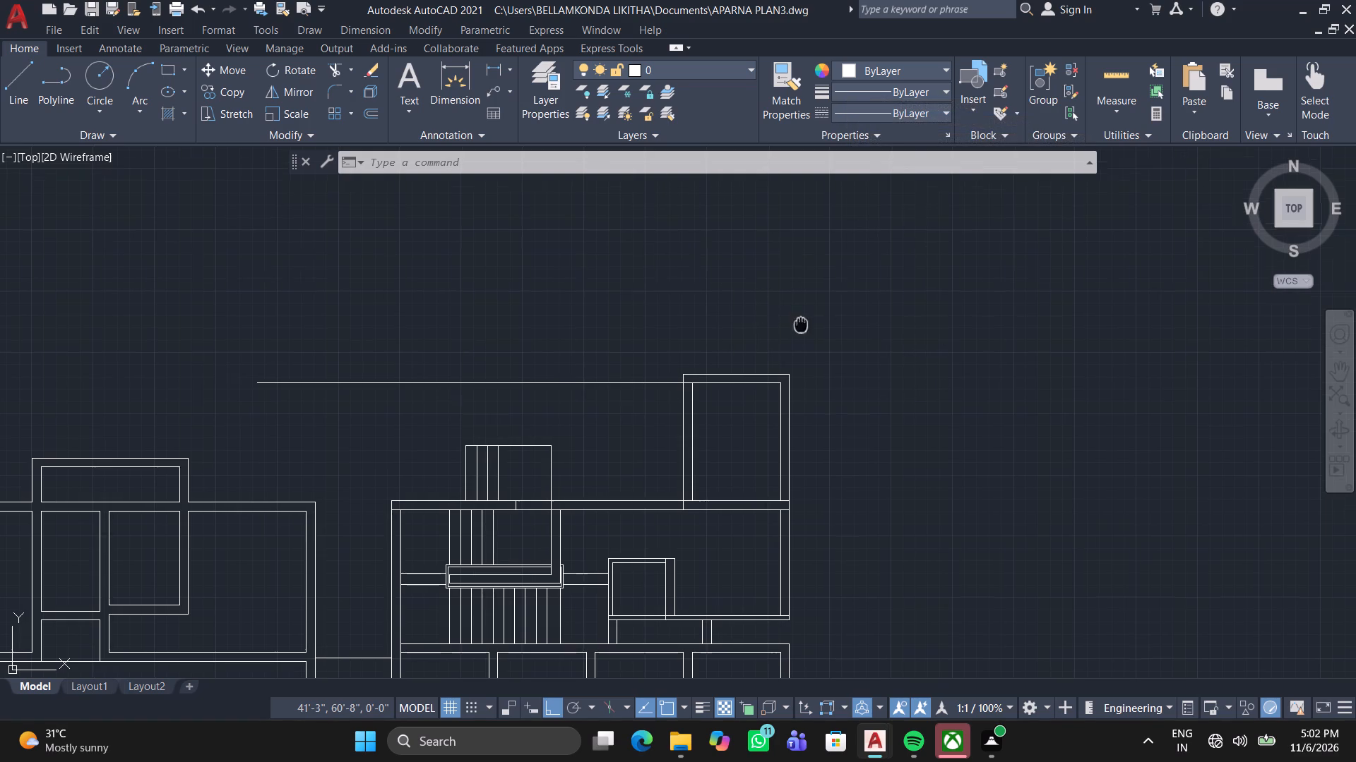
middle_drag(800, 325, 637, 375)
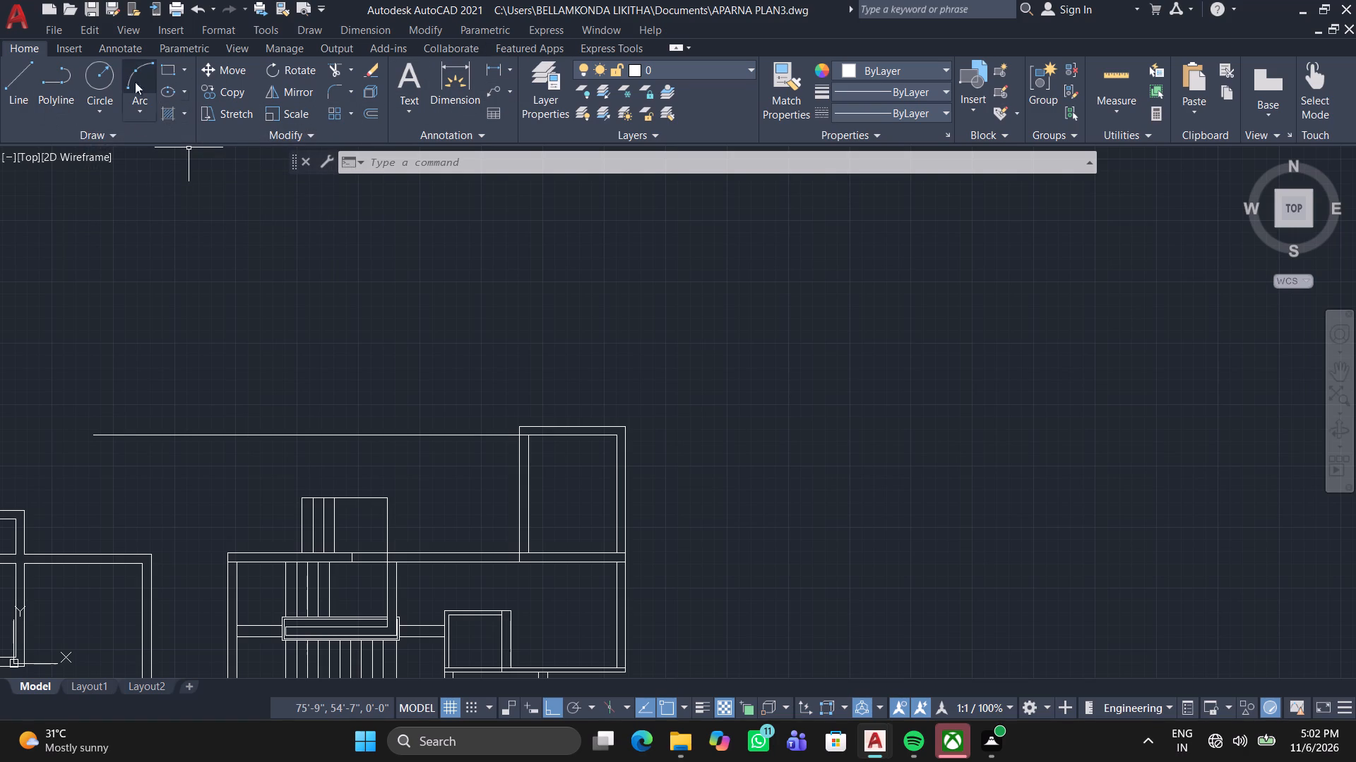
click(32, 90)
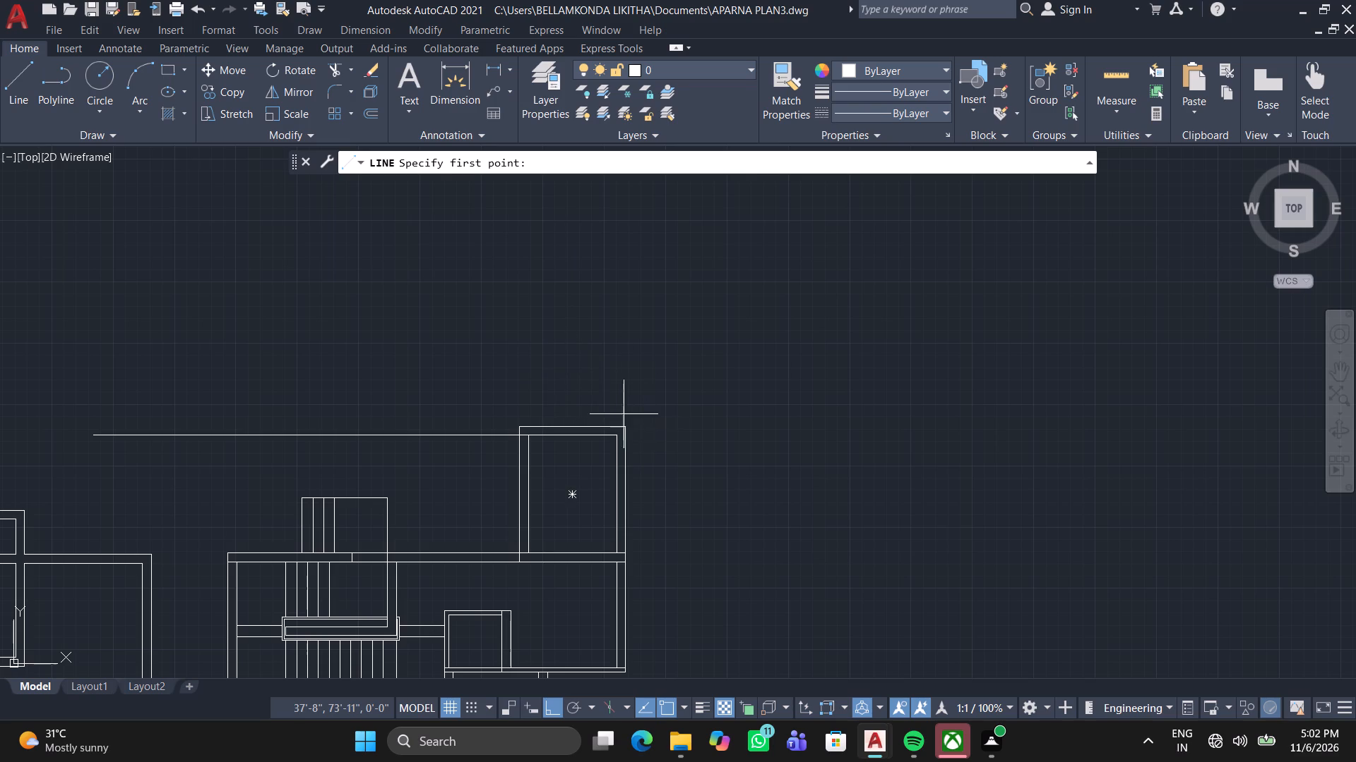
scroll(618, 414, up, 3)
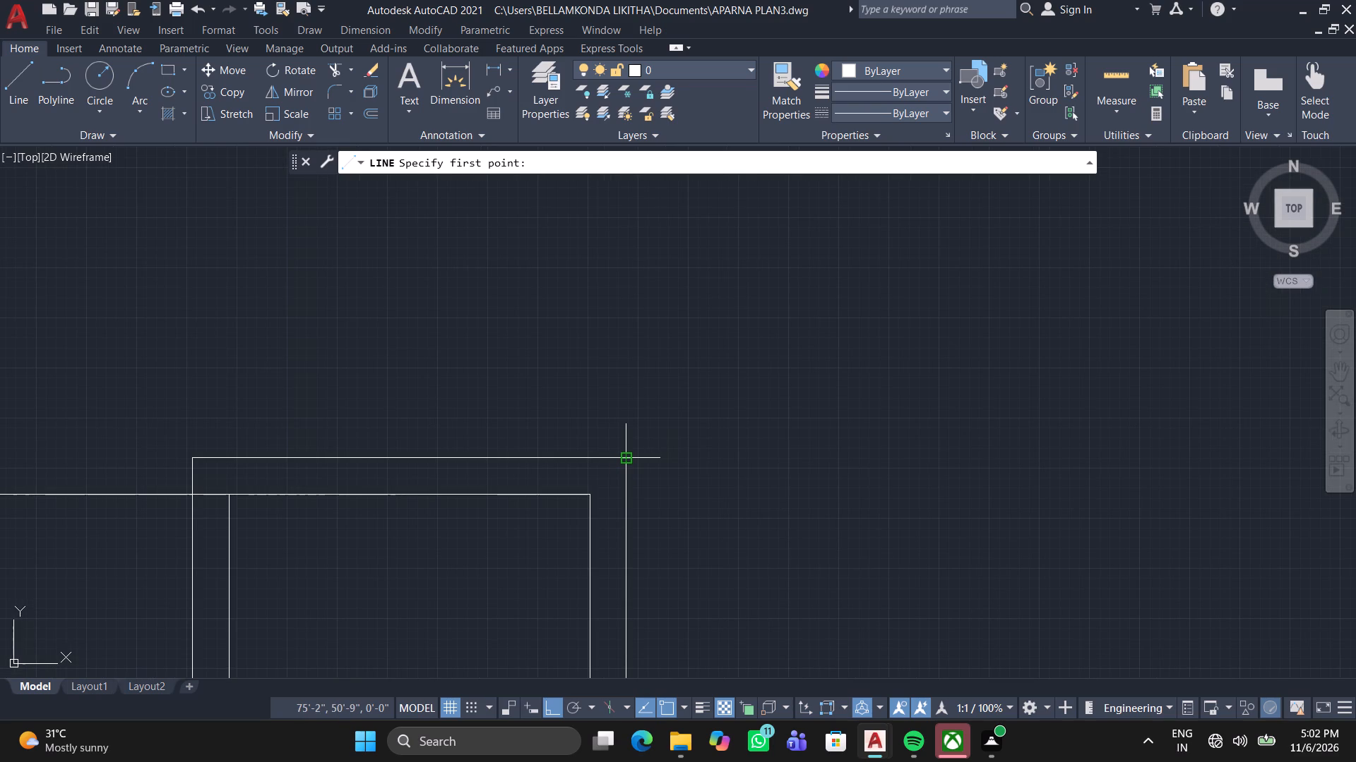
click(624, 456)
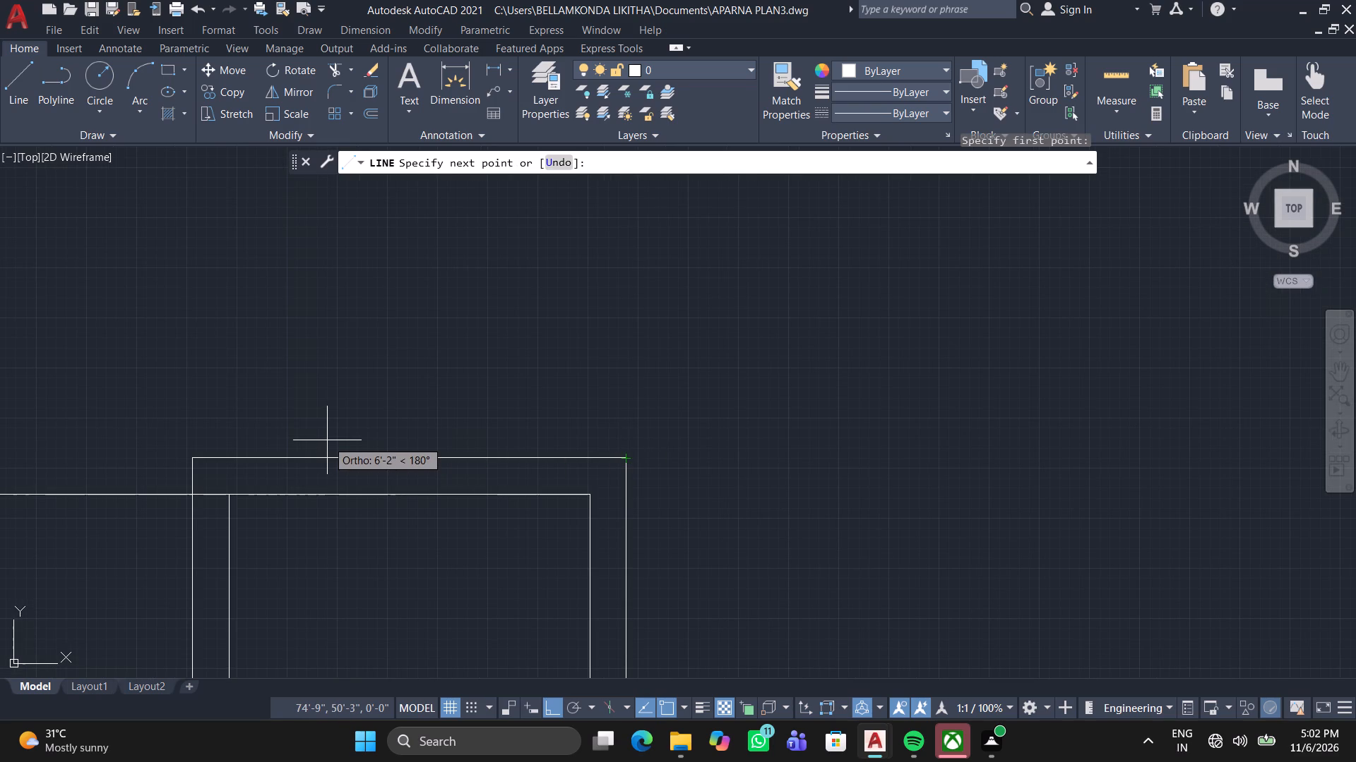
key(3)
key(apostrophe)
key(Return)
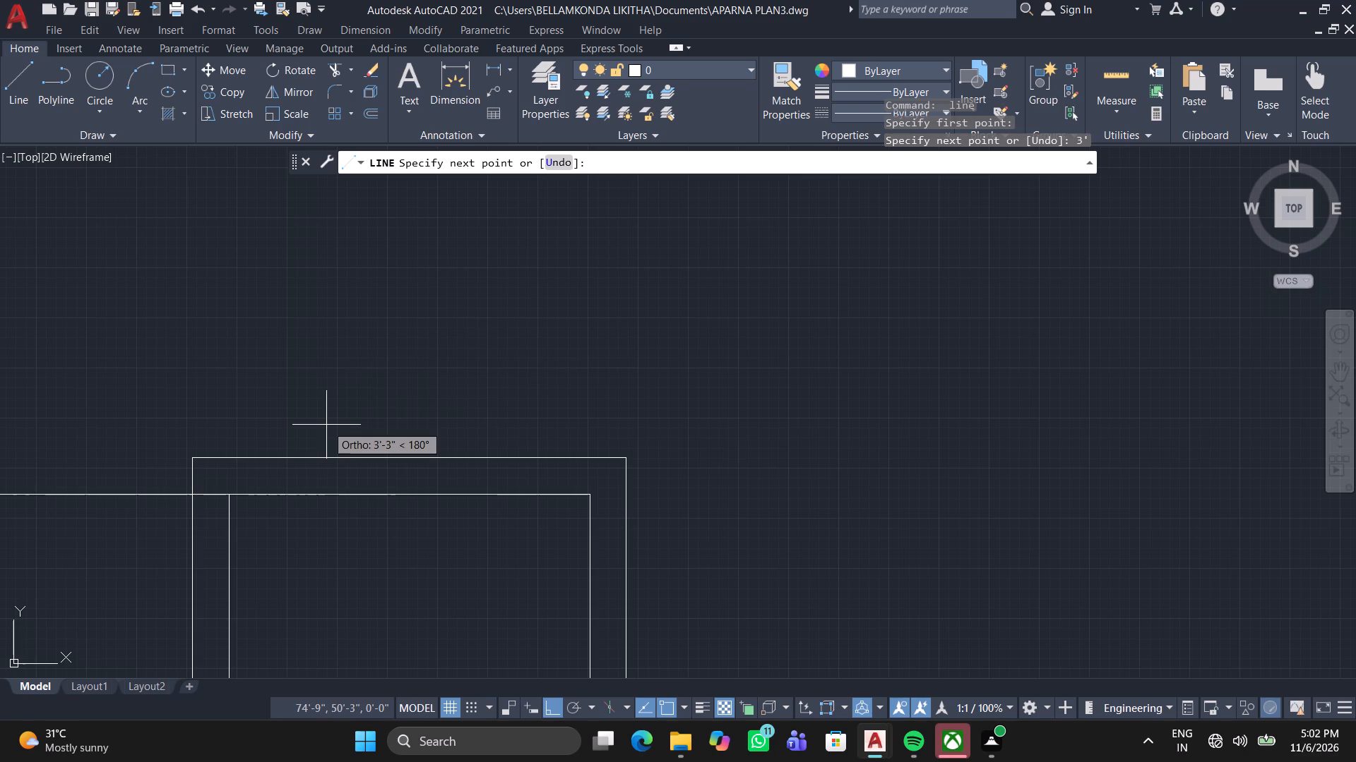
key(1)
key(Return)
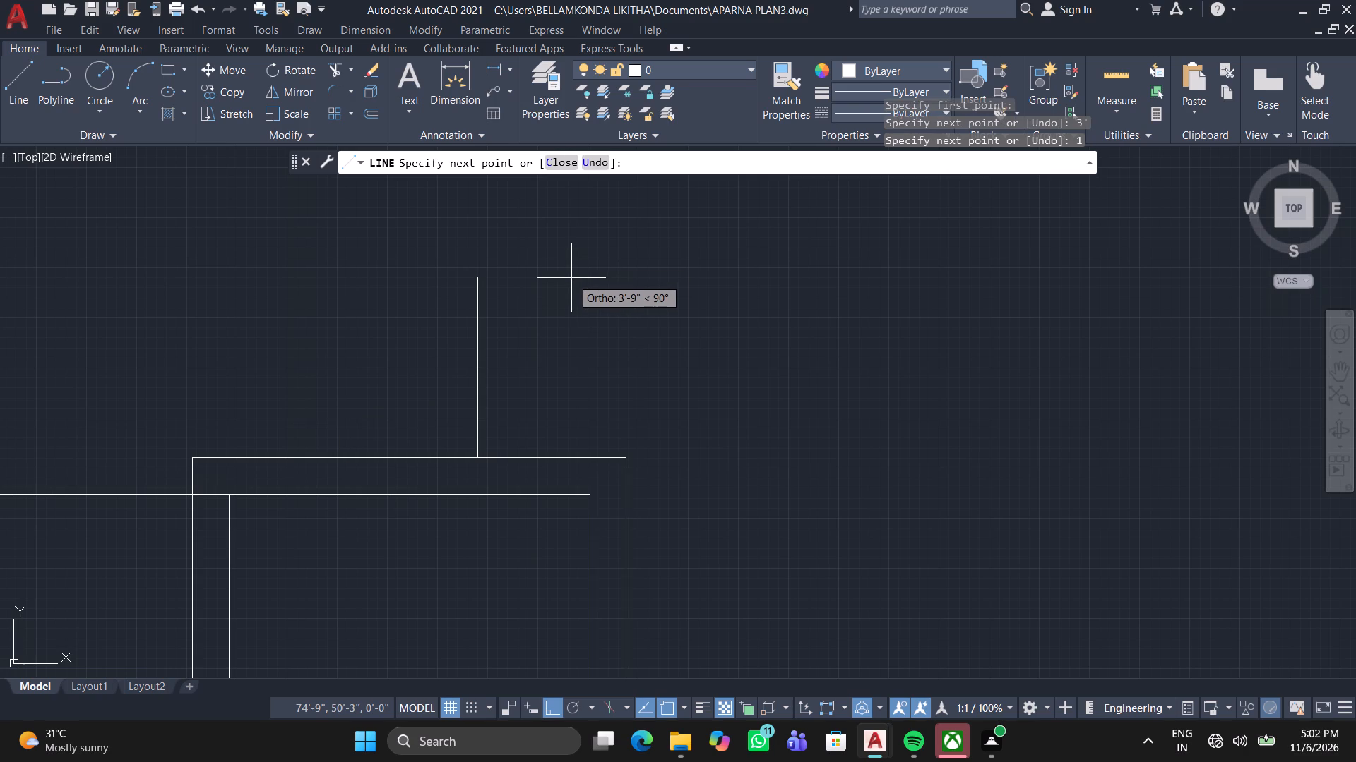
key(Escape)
From the same outer top-right corner, try a 5' leftward line segment, undo it, and draw a 4' segment instead.
click(3, 85)
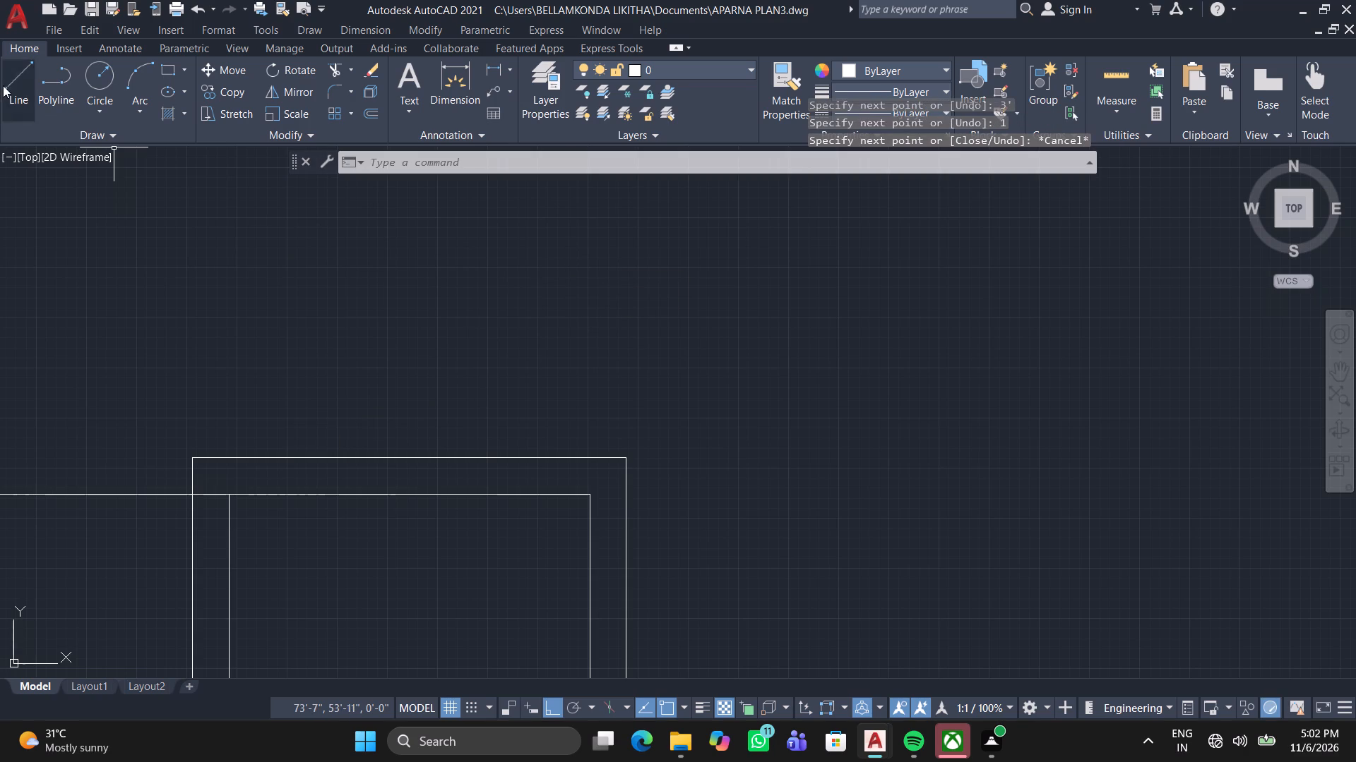
click(627, 459)
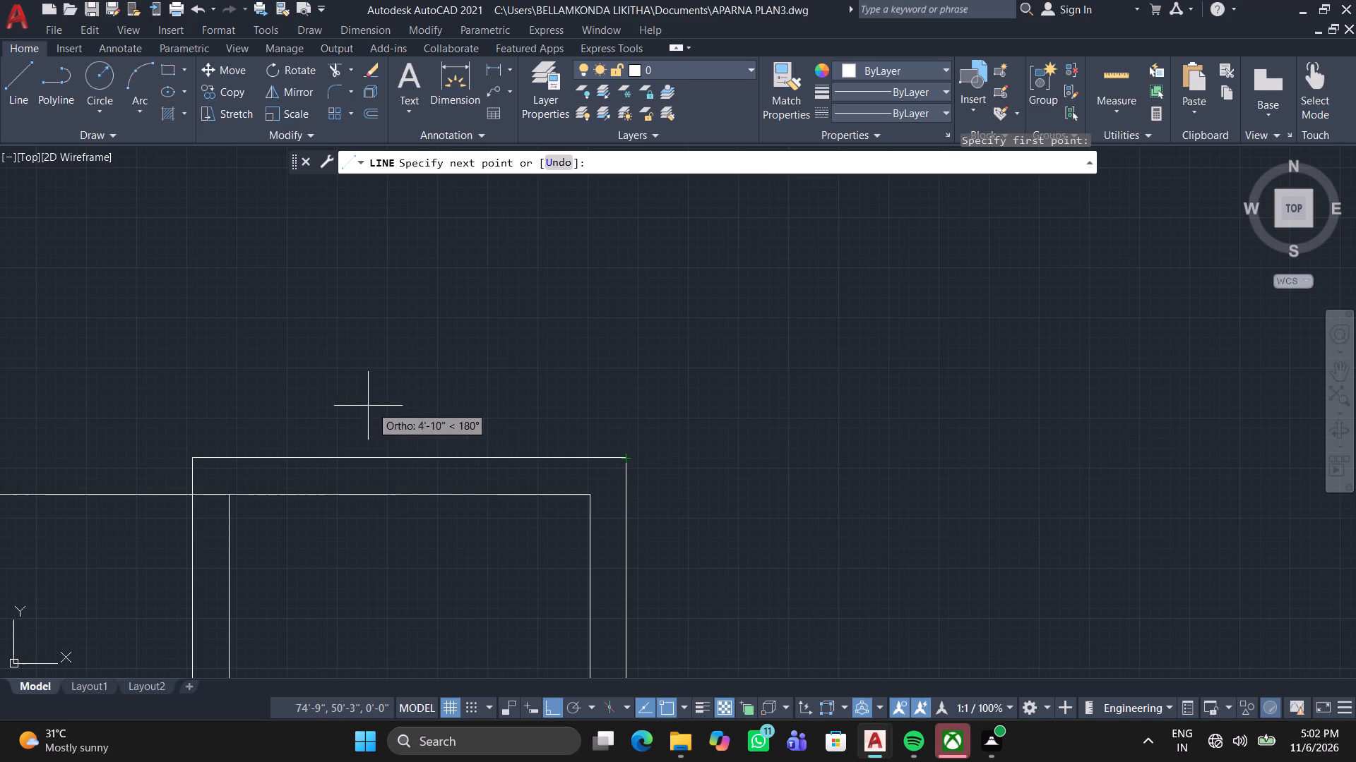
key(5)
key(apostrophe)
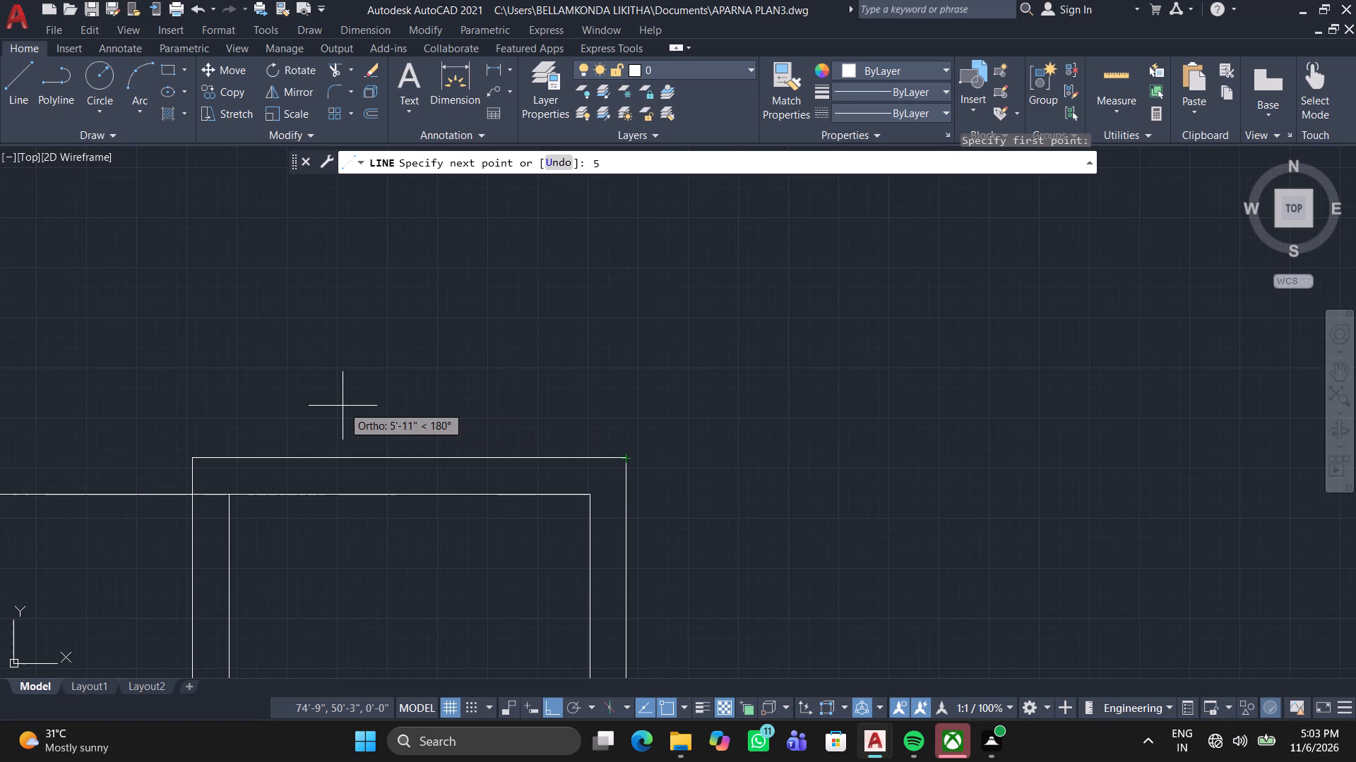
key(Return)
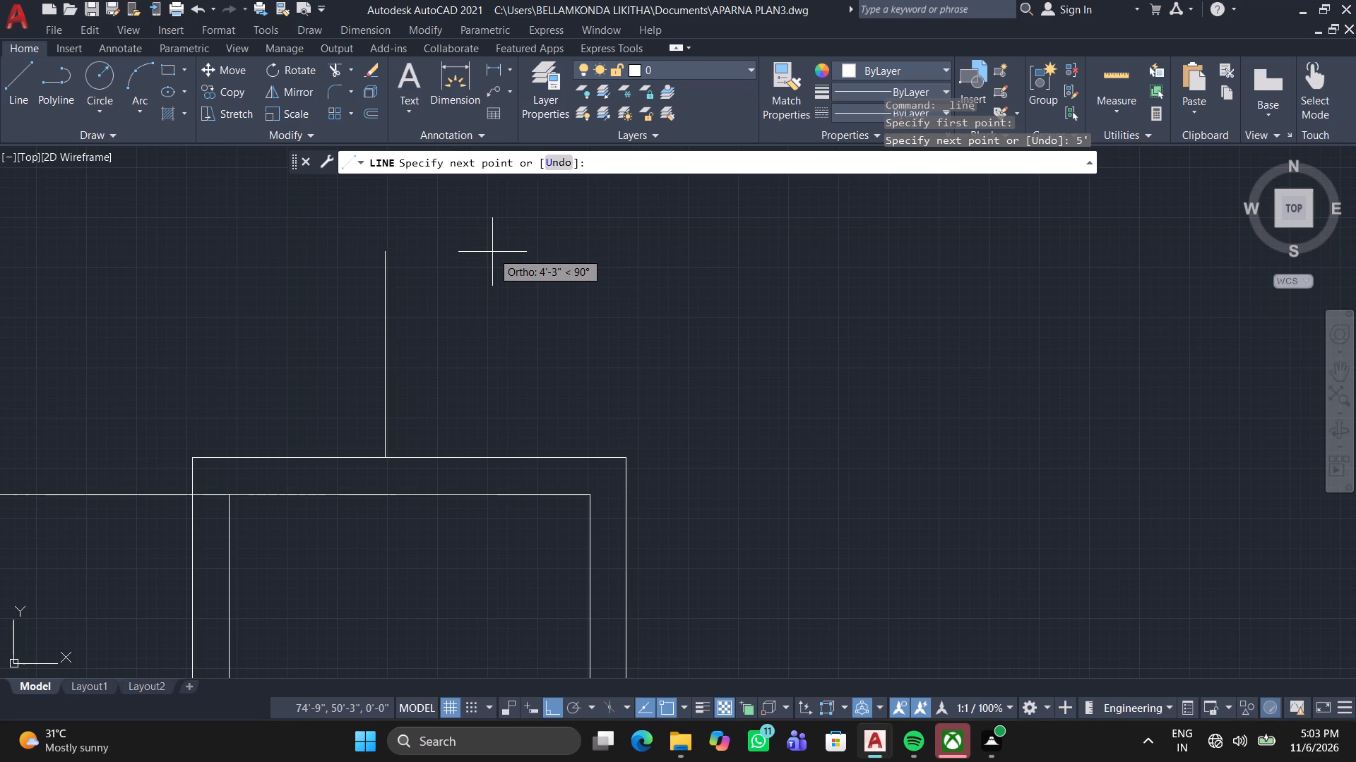
middle_drag(492, 300, 465, 411)
middle_click(492, 320)
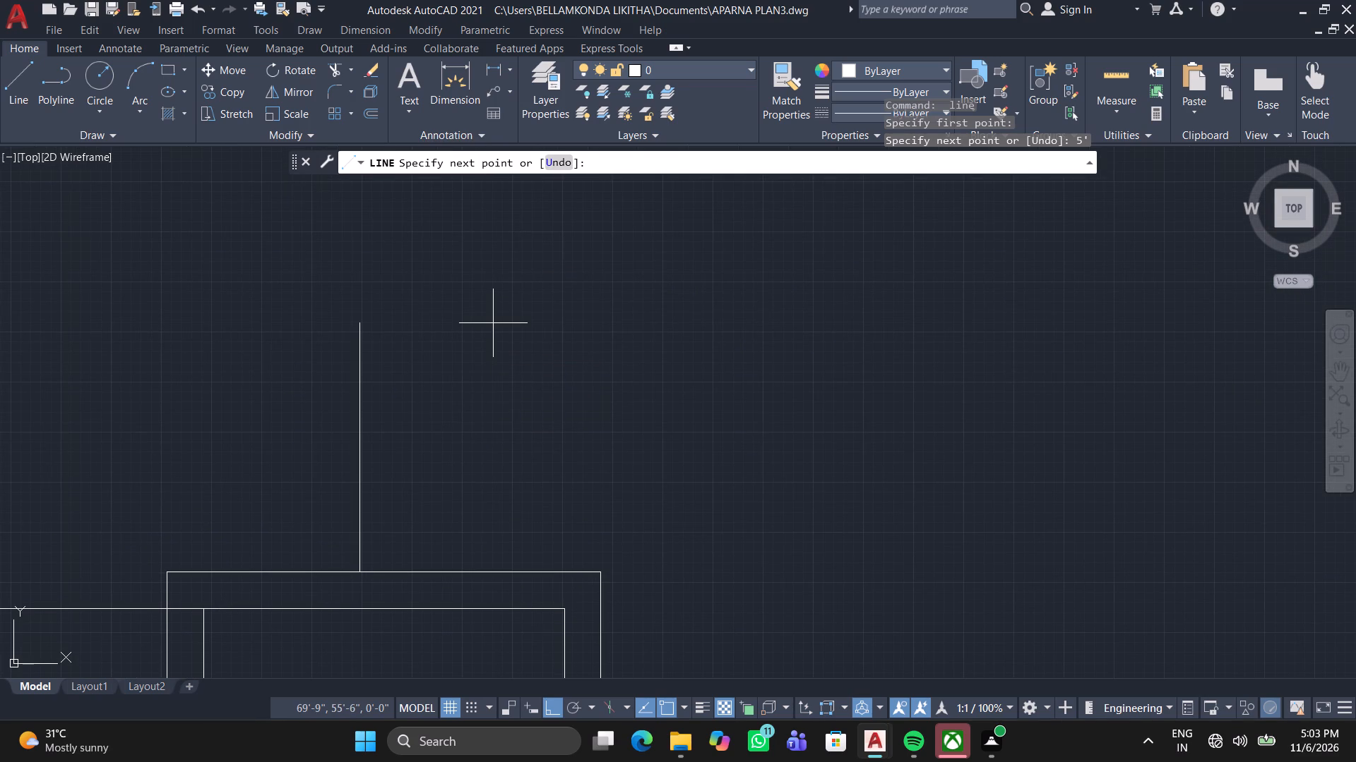
key(ctrl+z)
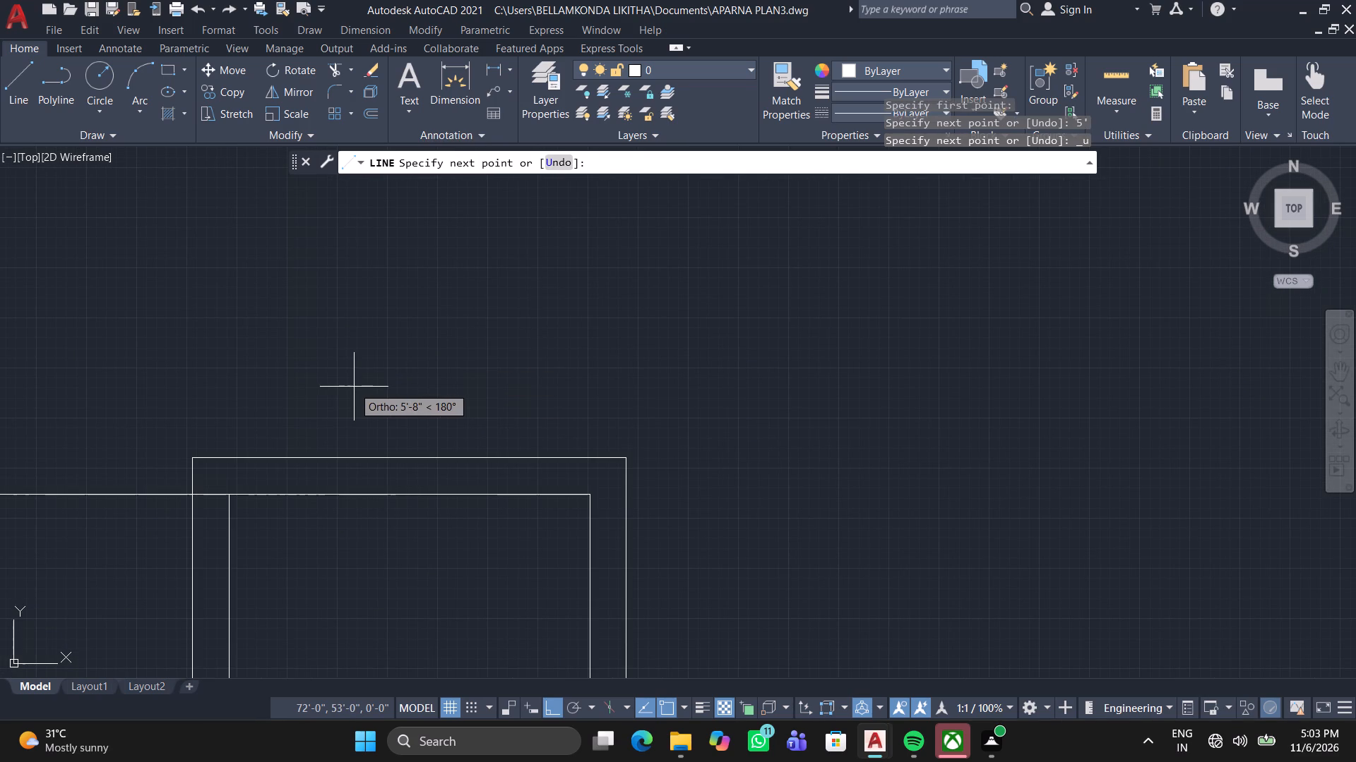
key(4)
key(apostrophe)
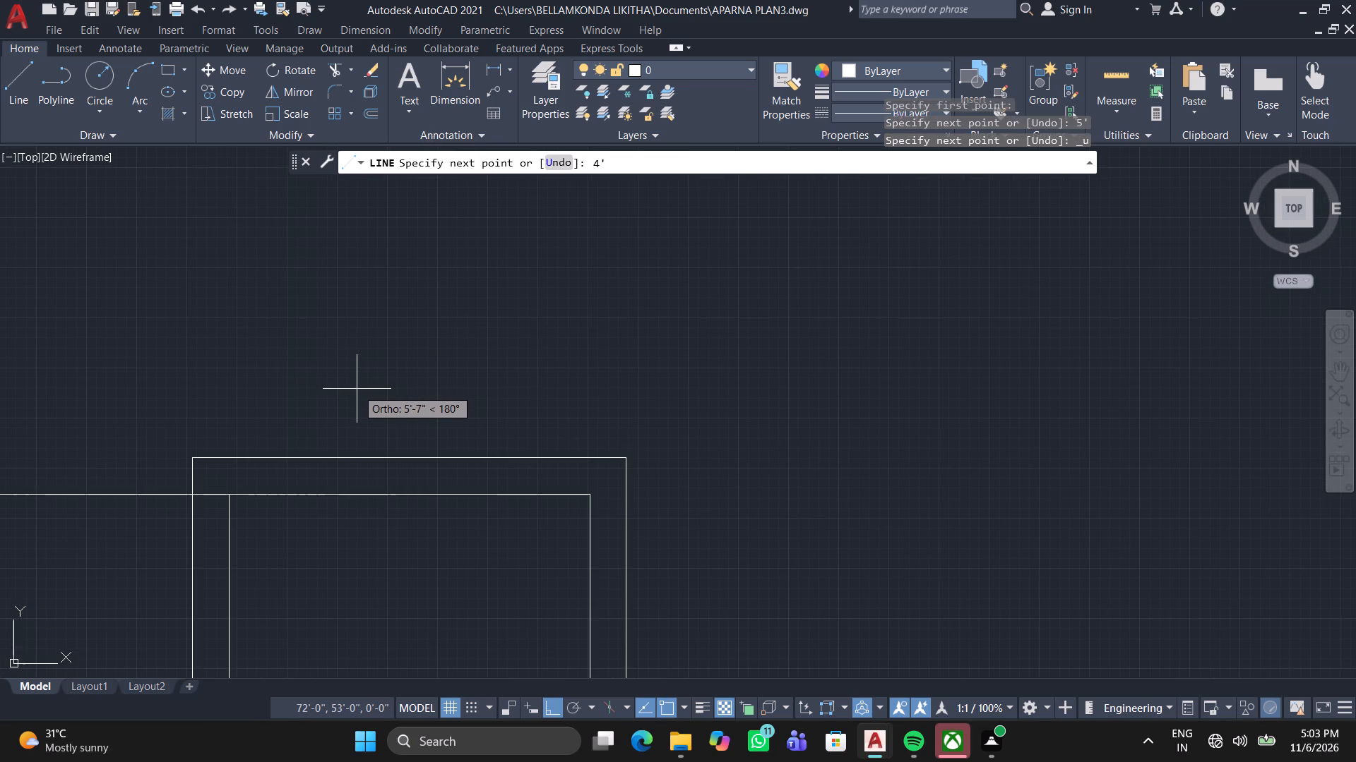
key(Return)
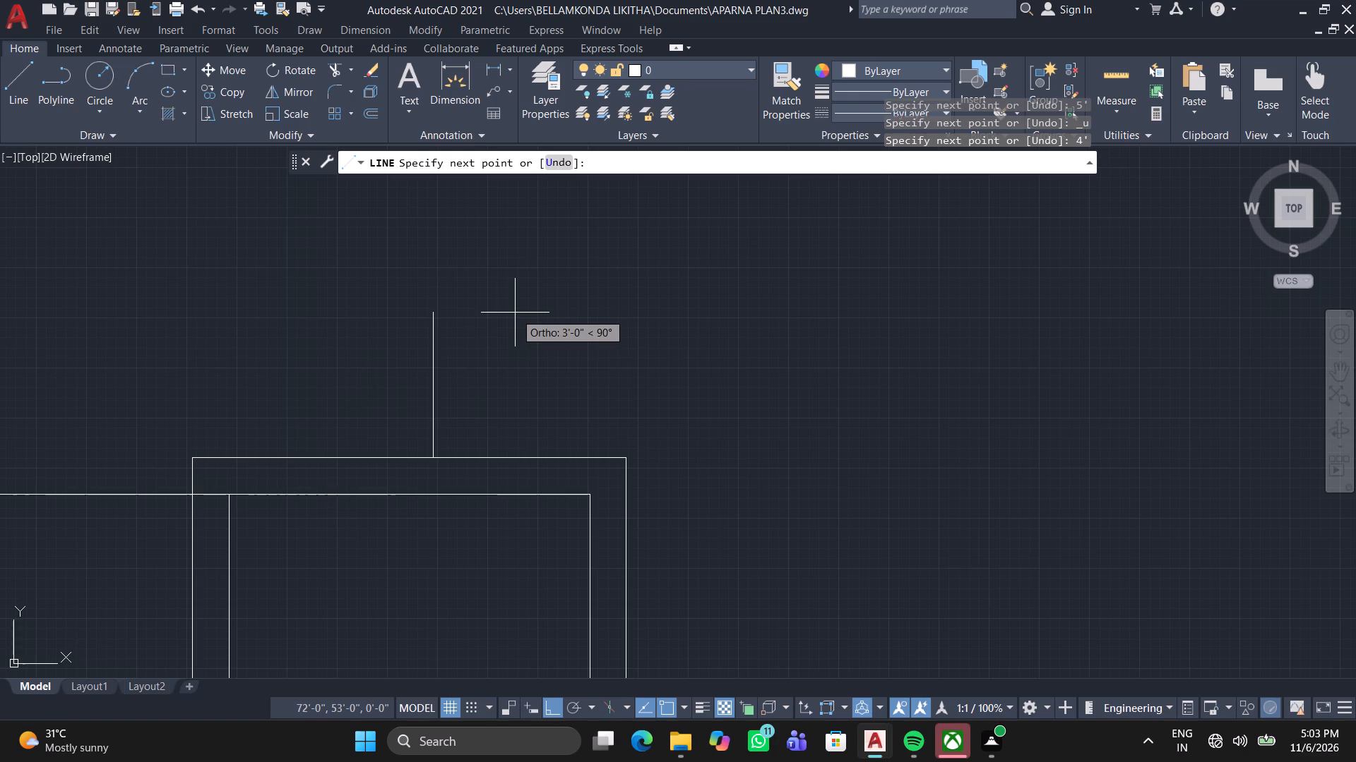
Continue the line 11' up and 4' right, and bring it back down to the room's outer top-right corner.
middle_drag(516, 318, 493, 517)
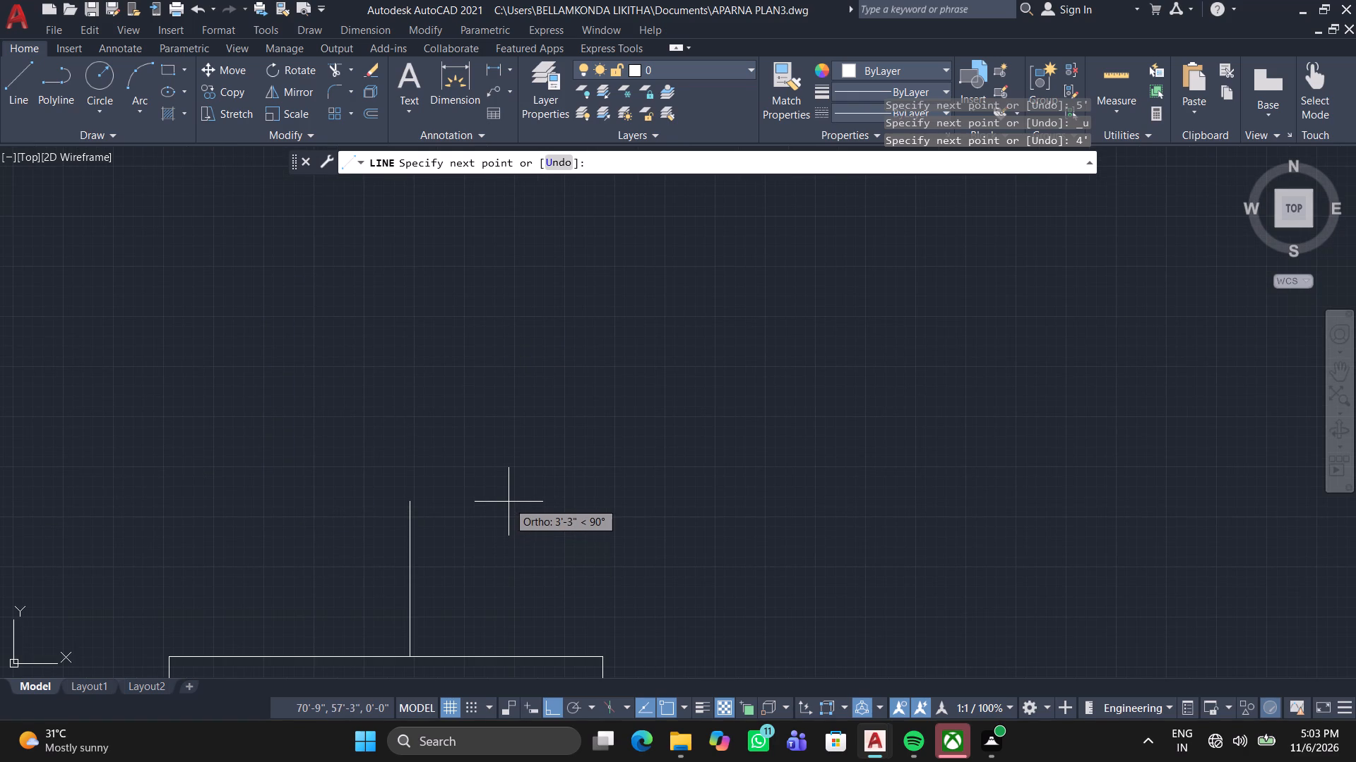
middle_drag(514, 468, 509, 374)
middle_drag(509, 367, 509, 361)
scroll(509, 351, down, 1)
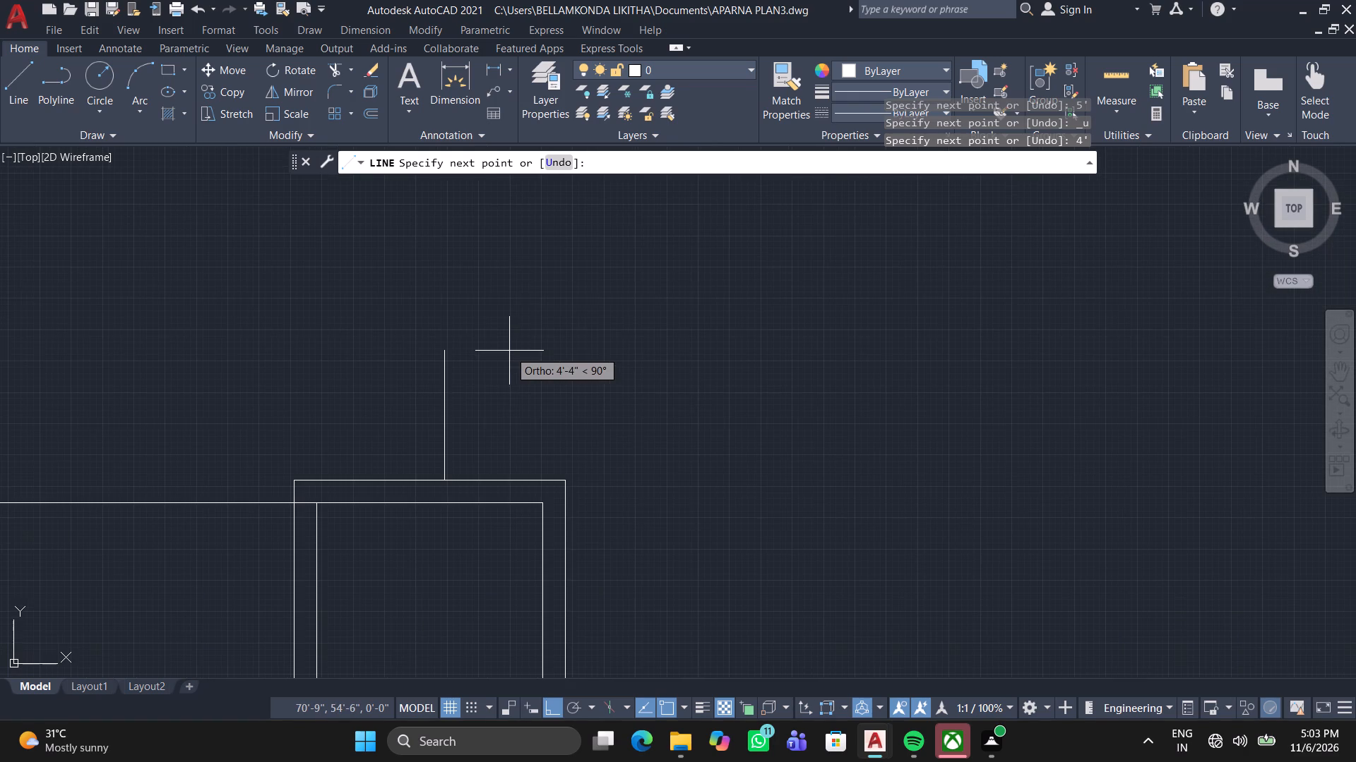
middle_drag(496, 306, 480, 397)
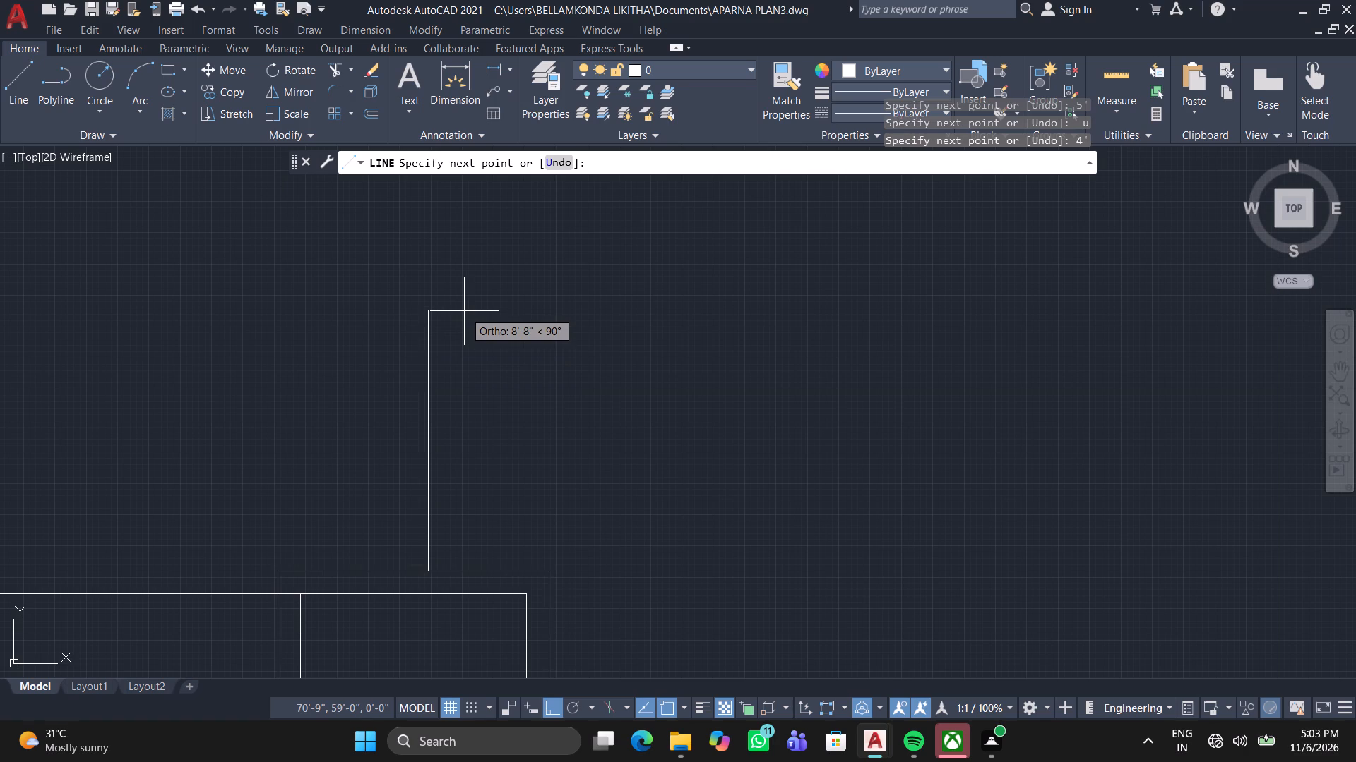
text(11')
key(Return)
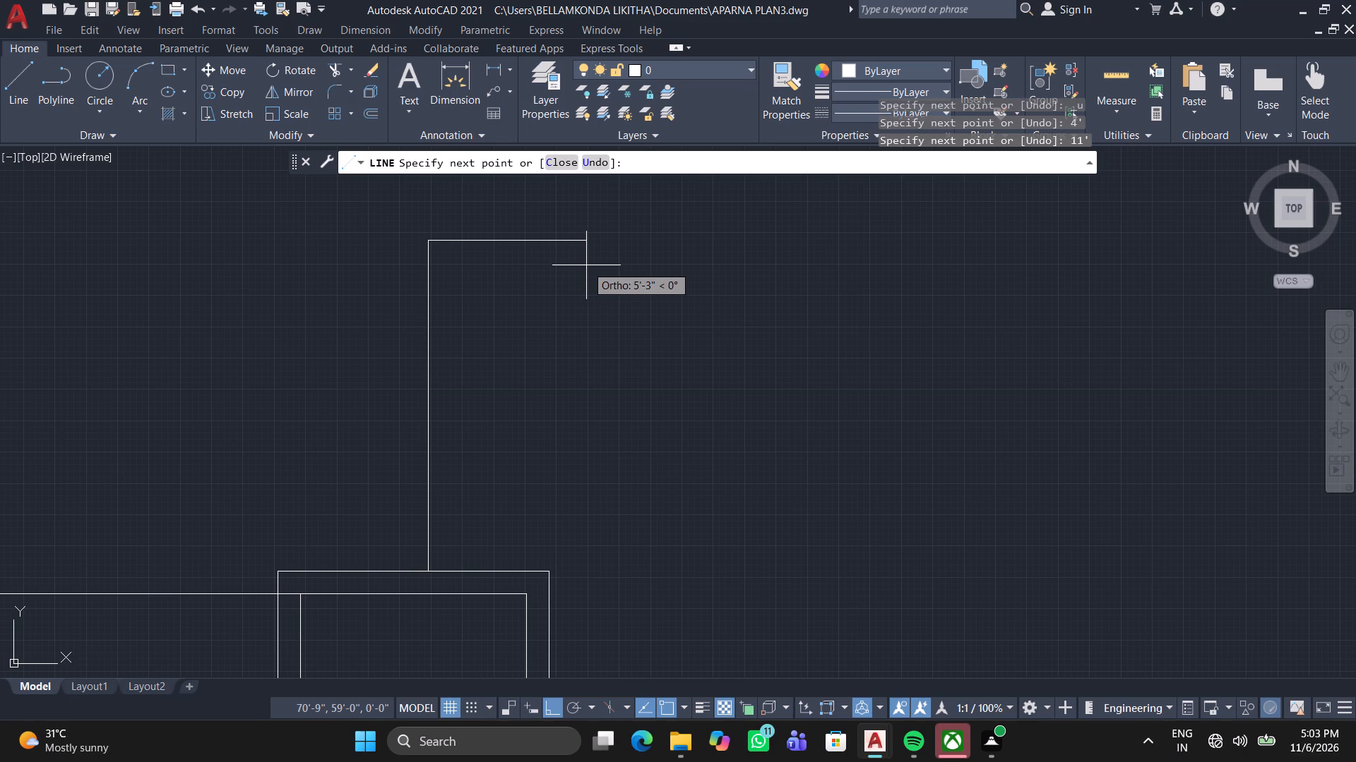
key(4)
key(apostrophe)
key(Return)
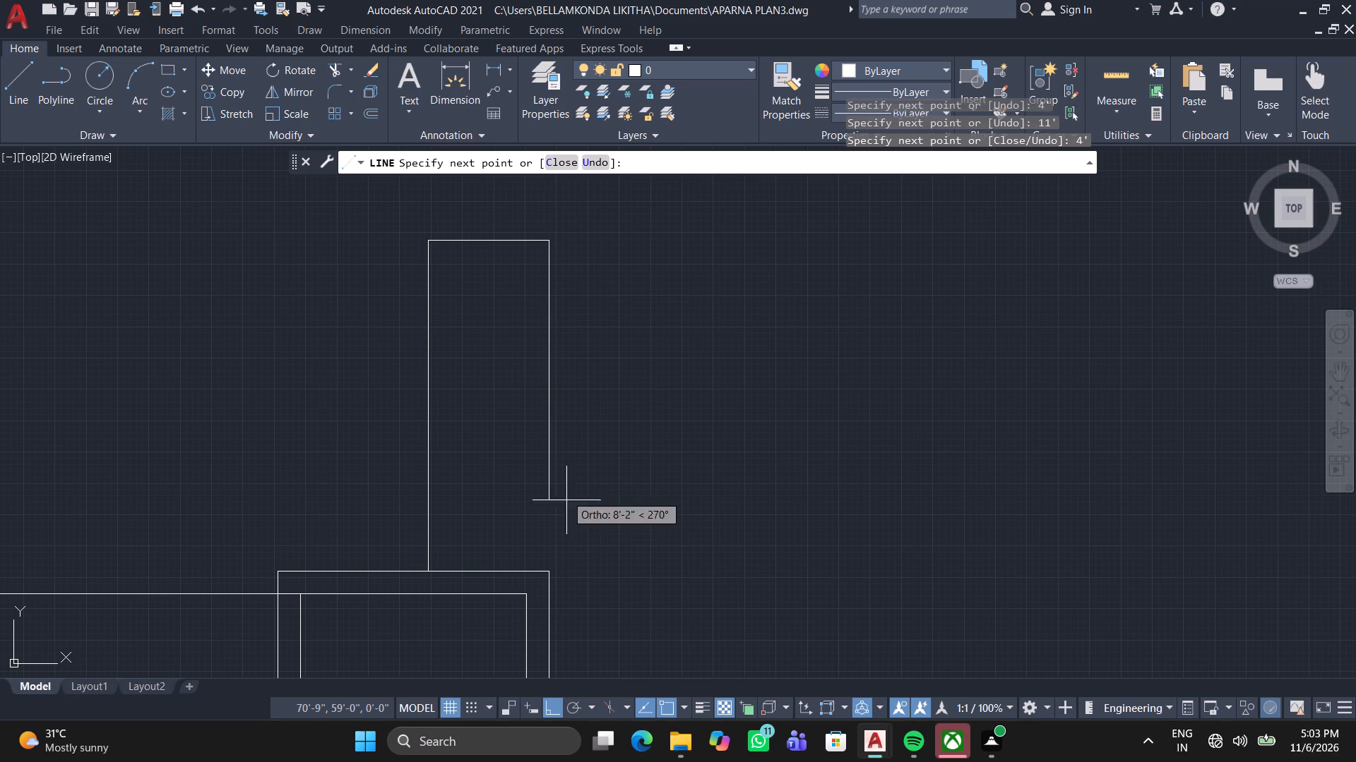
scroll(554, 581, up, 3)
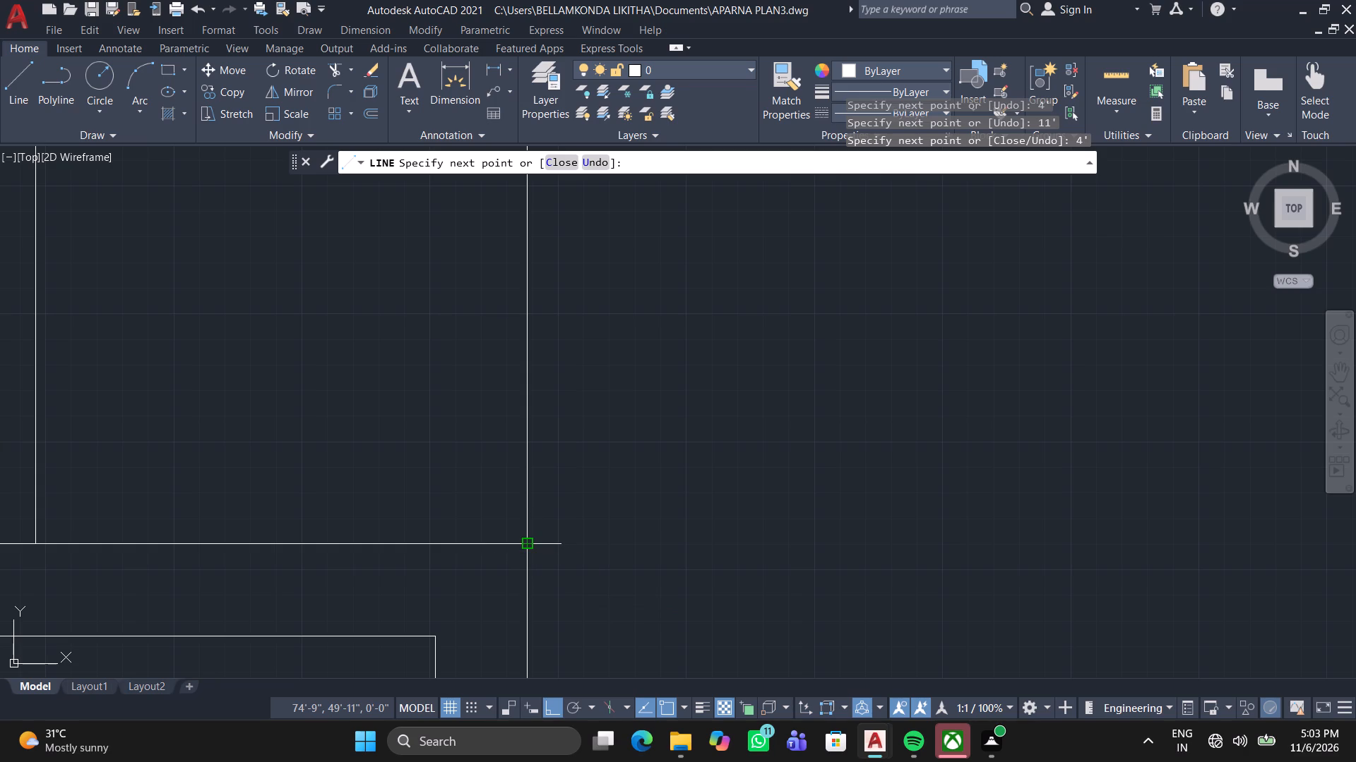
click(529, 545)
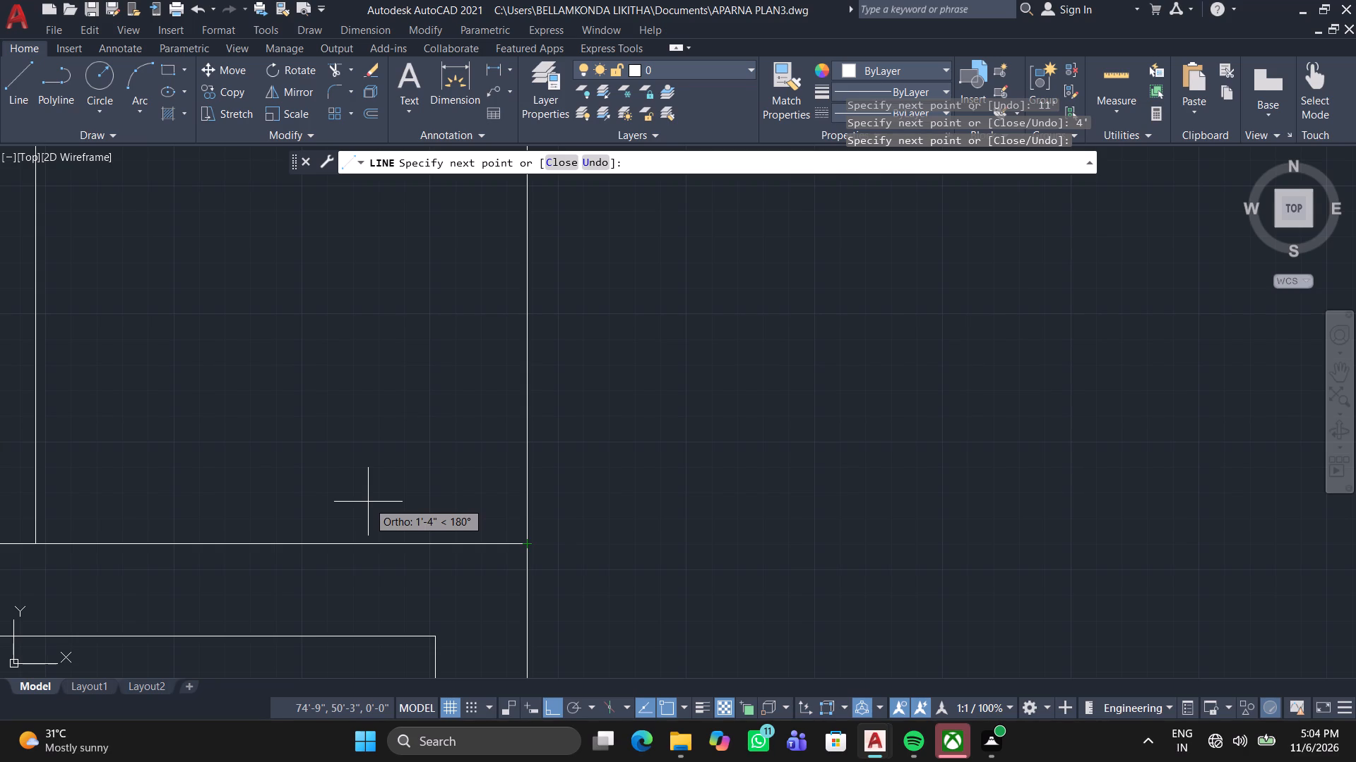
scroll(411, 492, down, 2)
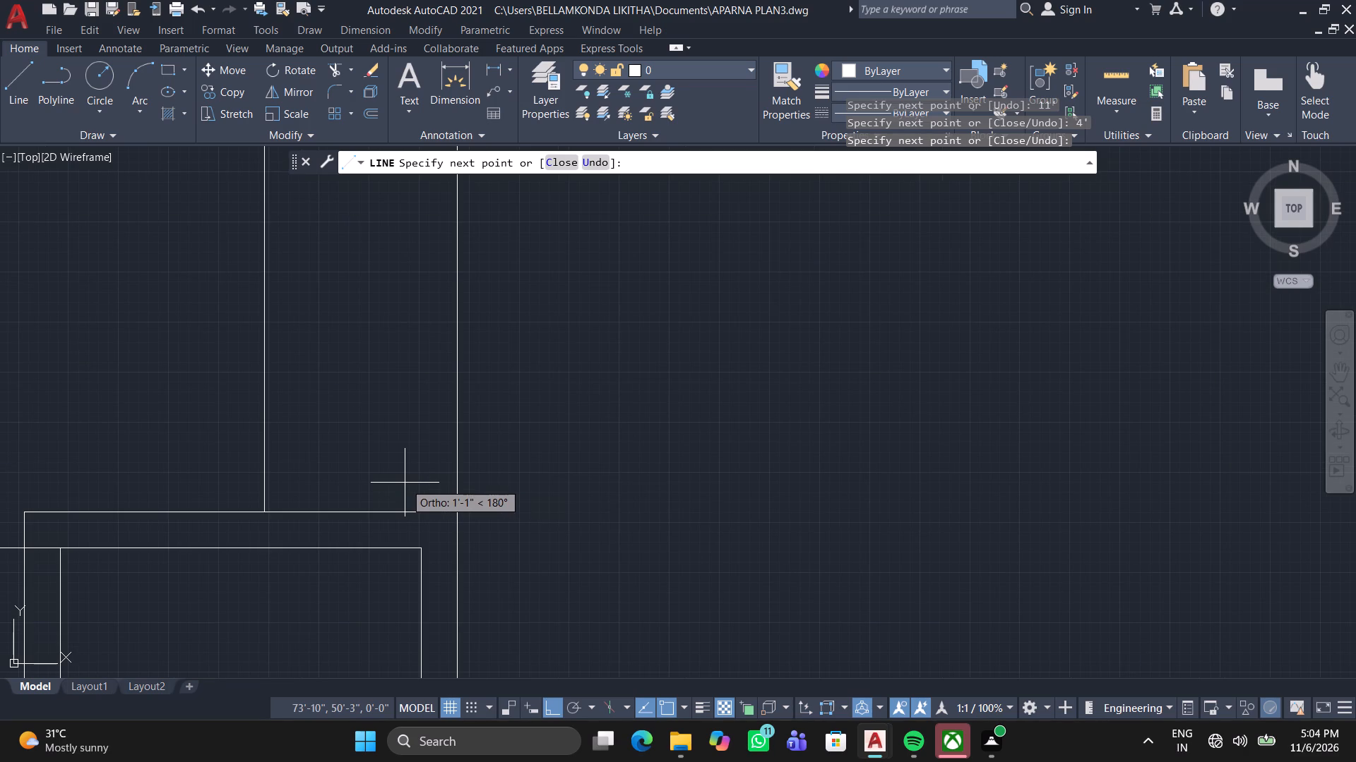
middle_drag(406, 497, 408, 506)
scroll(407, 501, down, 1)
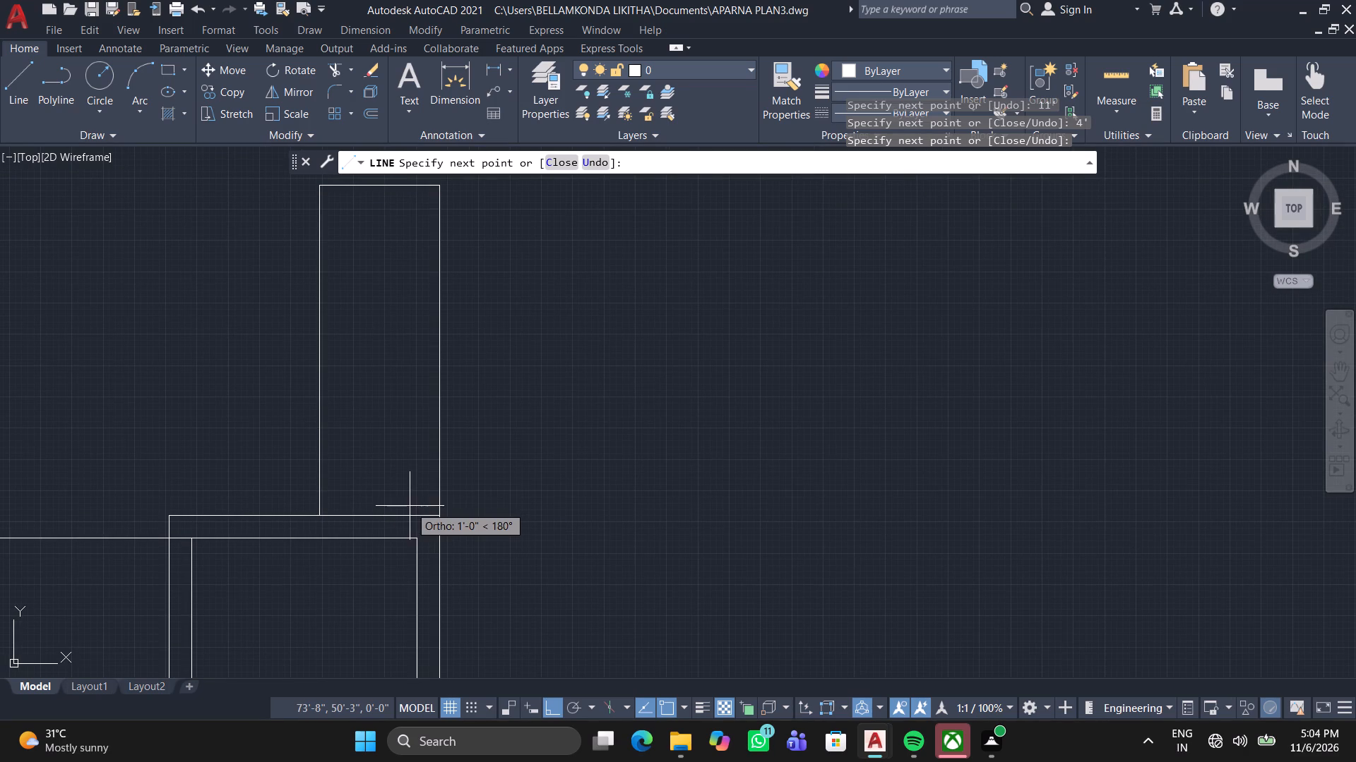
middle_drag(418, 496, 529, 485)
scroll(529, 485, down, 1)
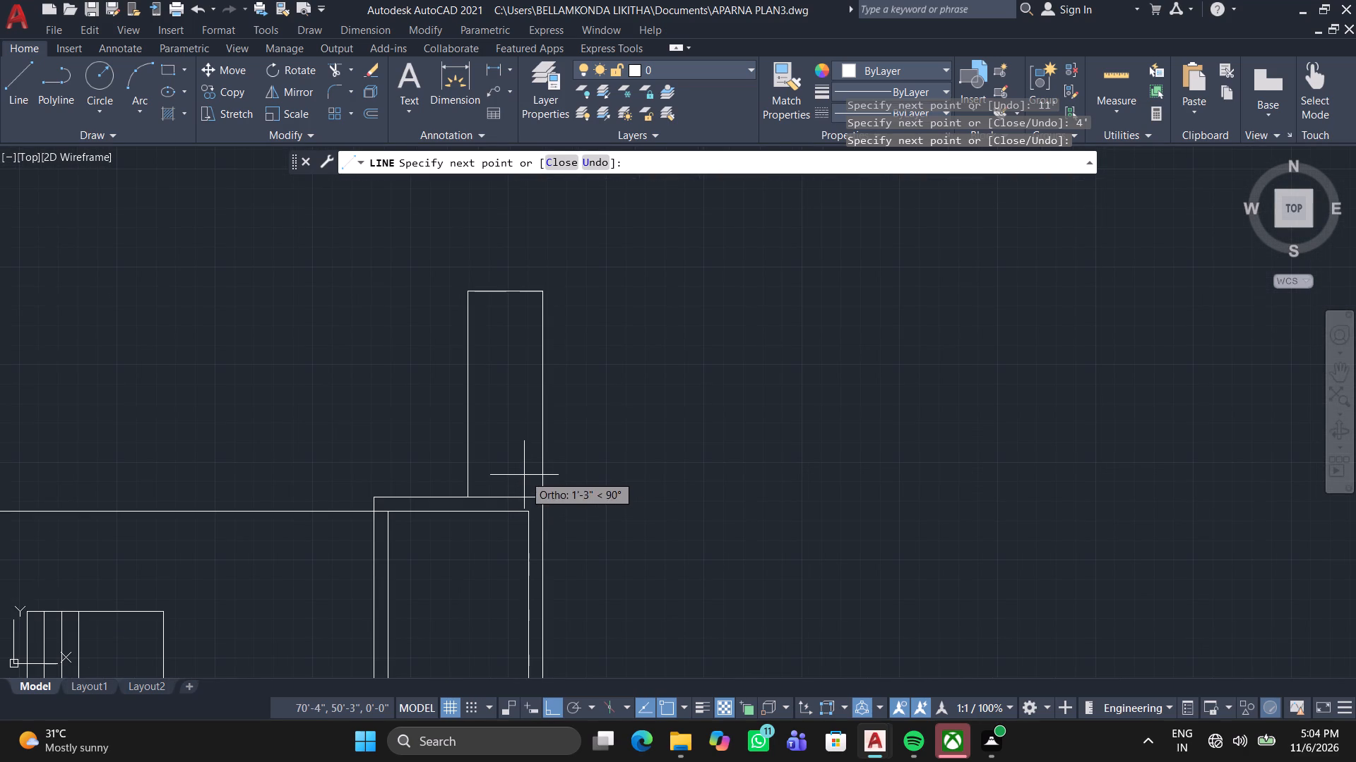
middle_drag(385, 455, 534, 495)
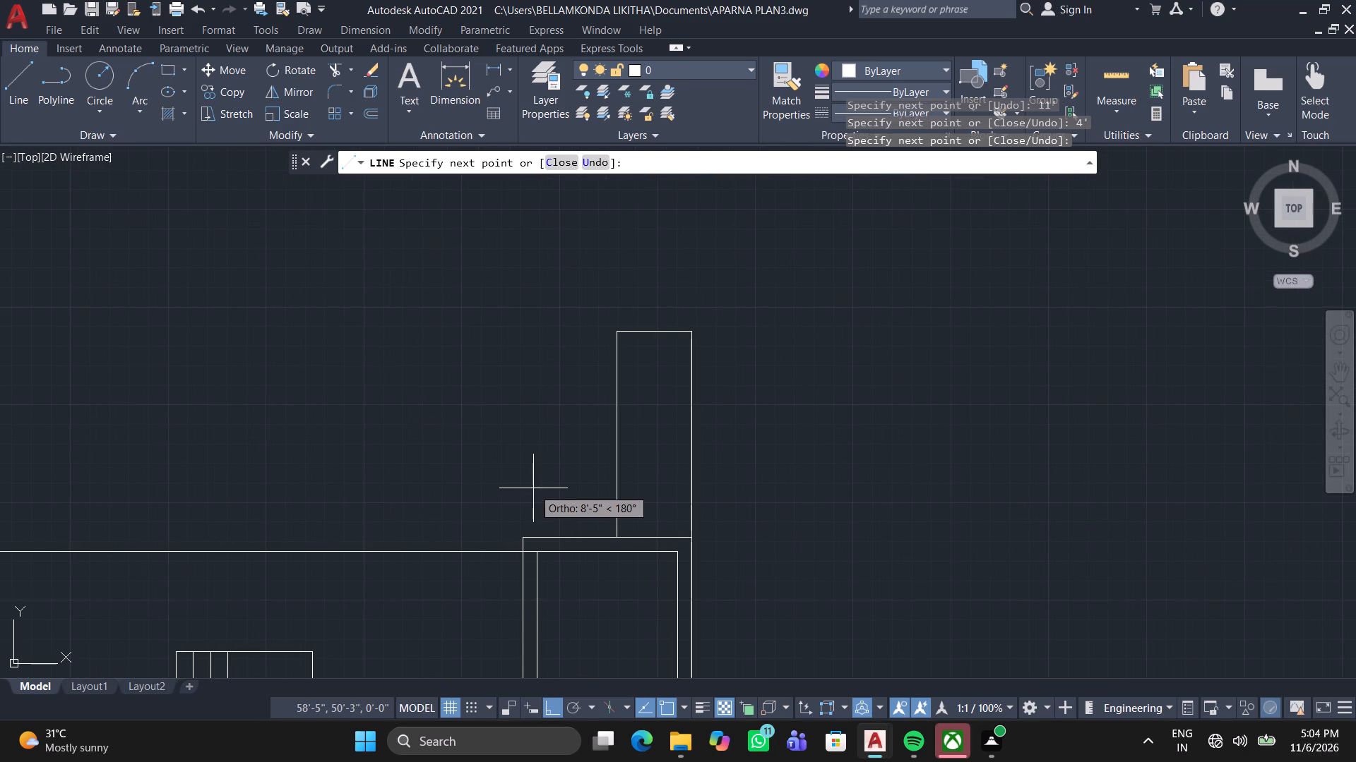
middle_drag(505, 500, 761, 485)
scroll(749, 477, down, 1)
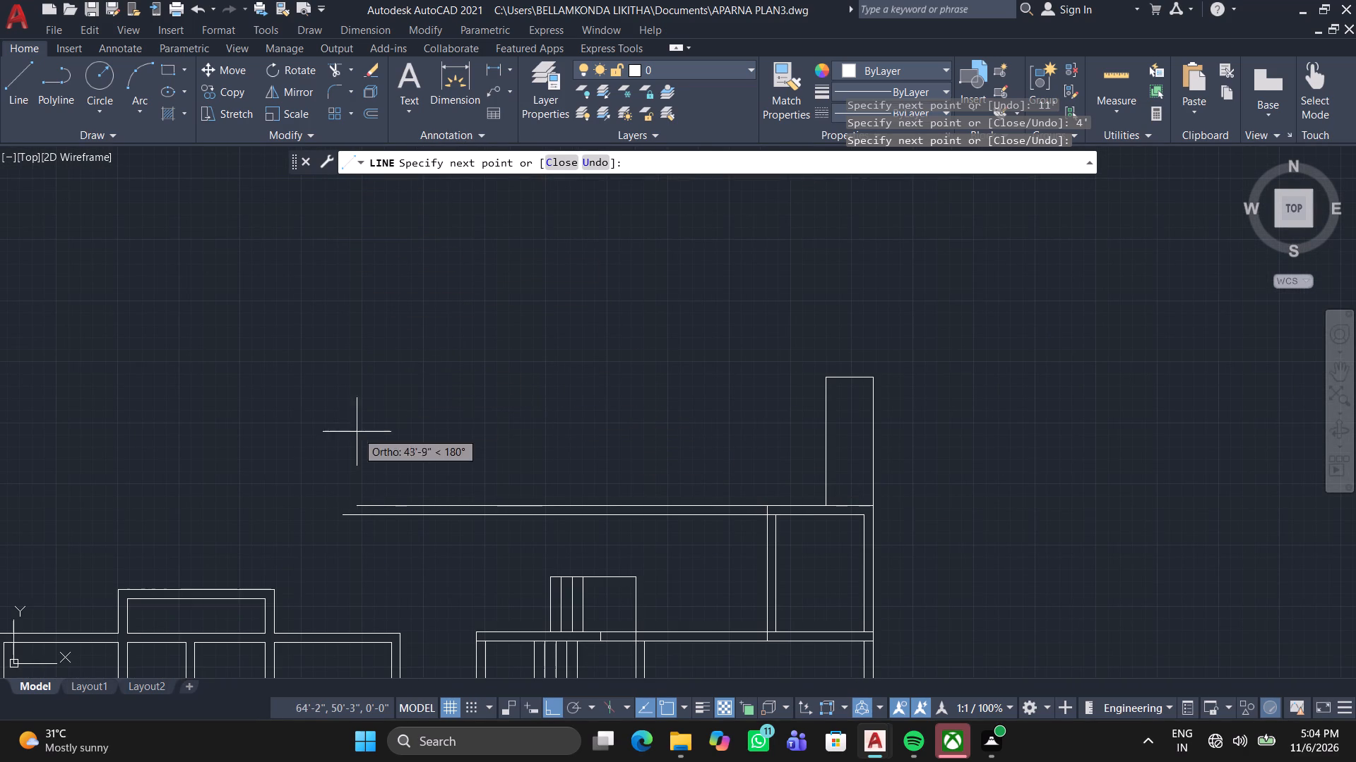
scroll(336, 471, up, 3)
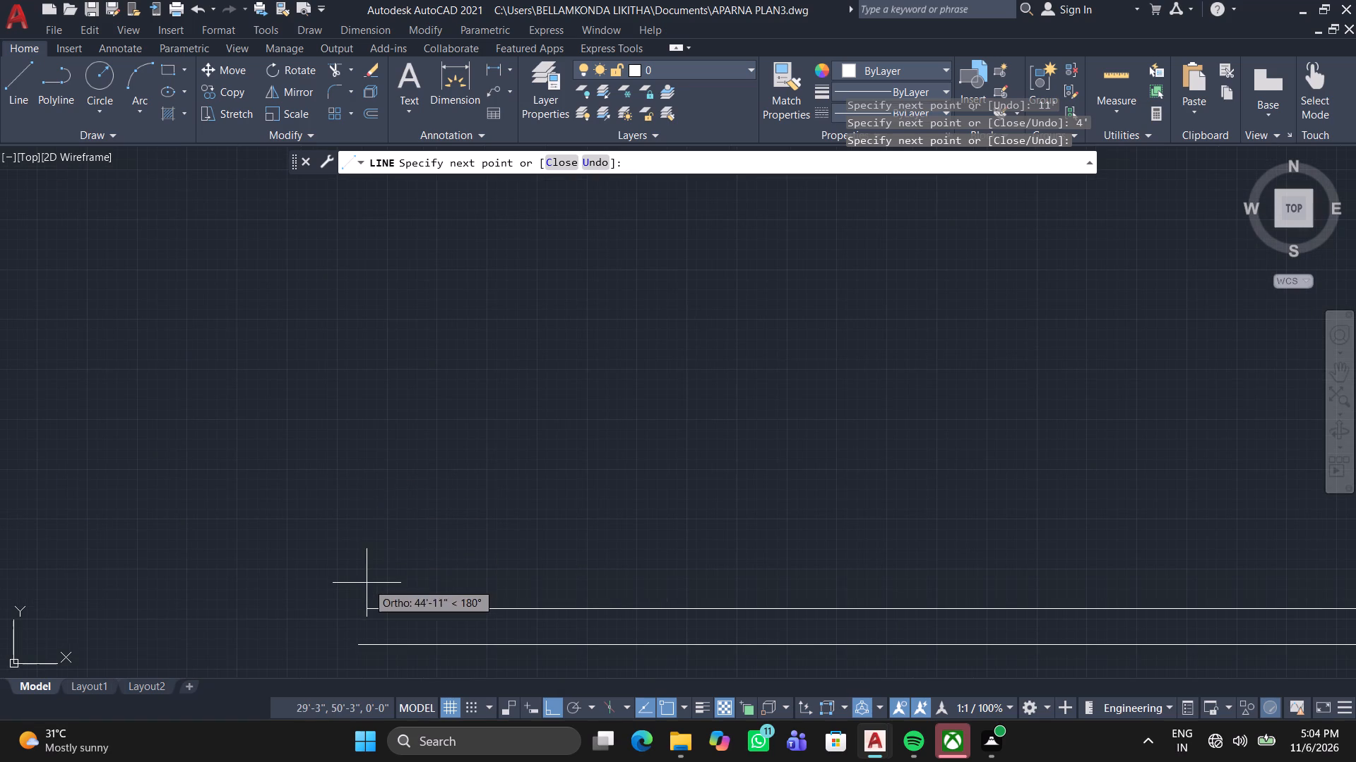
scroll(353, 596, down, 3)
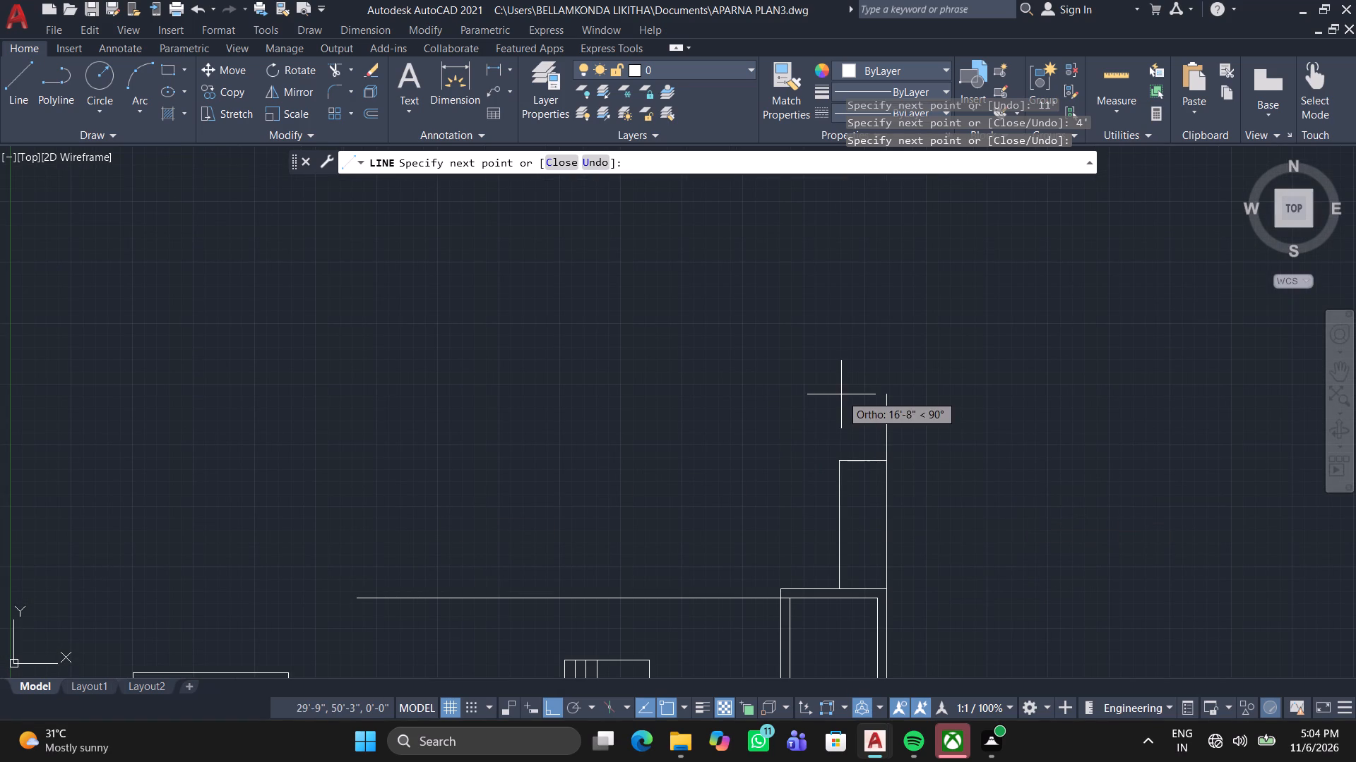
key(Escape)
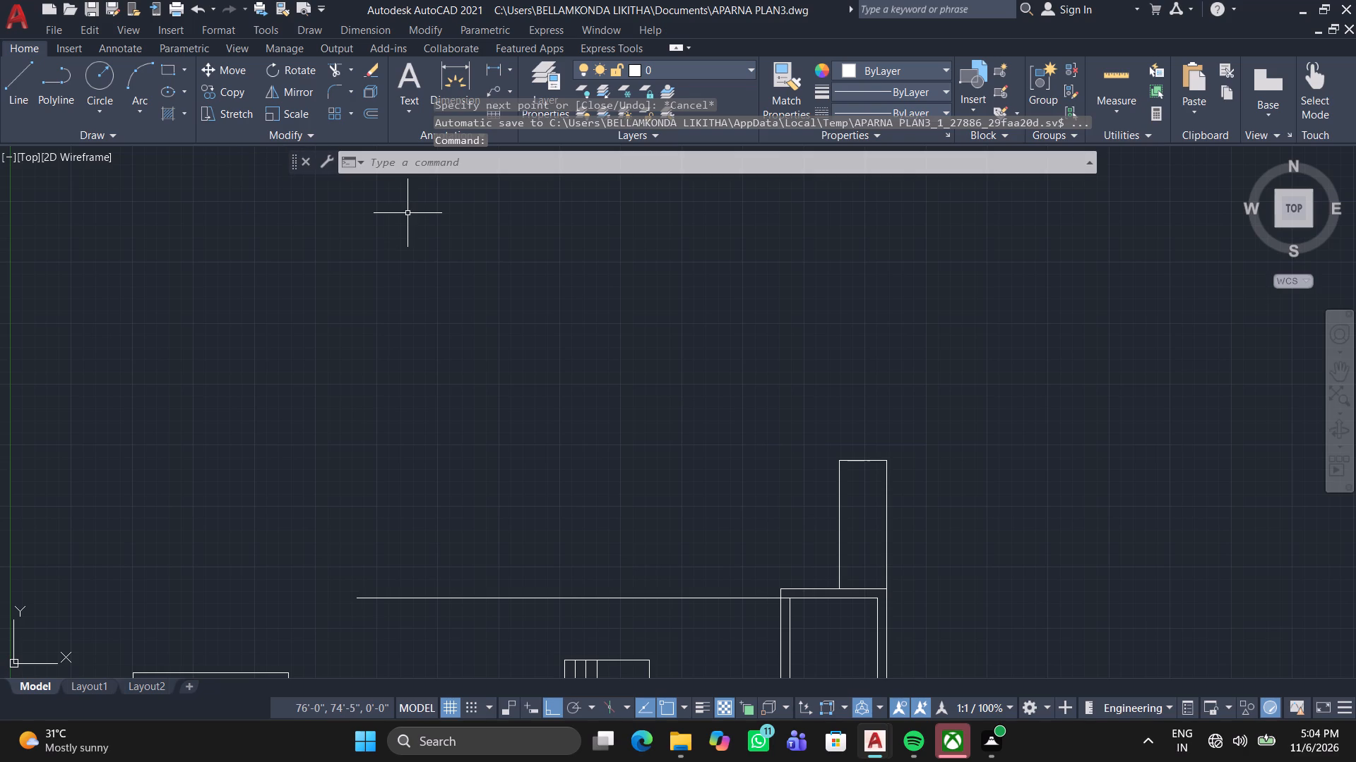
Draw a horizontal line about 42' long leftward from the inner segment endpoint on the projecting room's outer top wall, just above the existing long line.
middle_drag(863, 353, 683, 186)
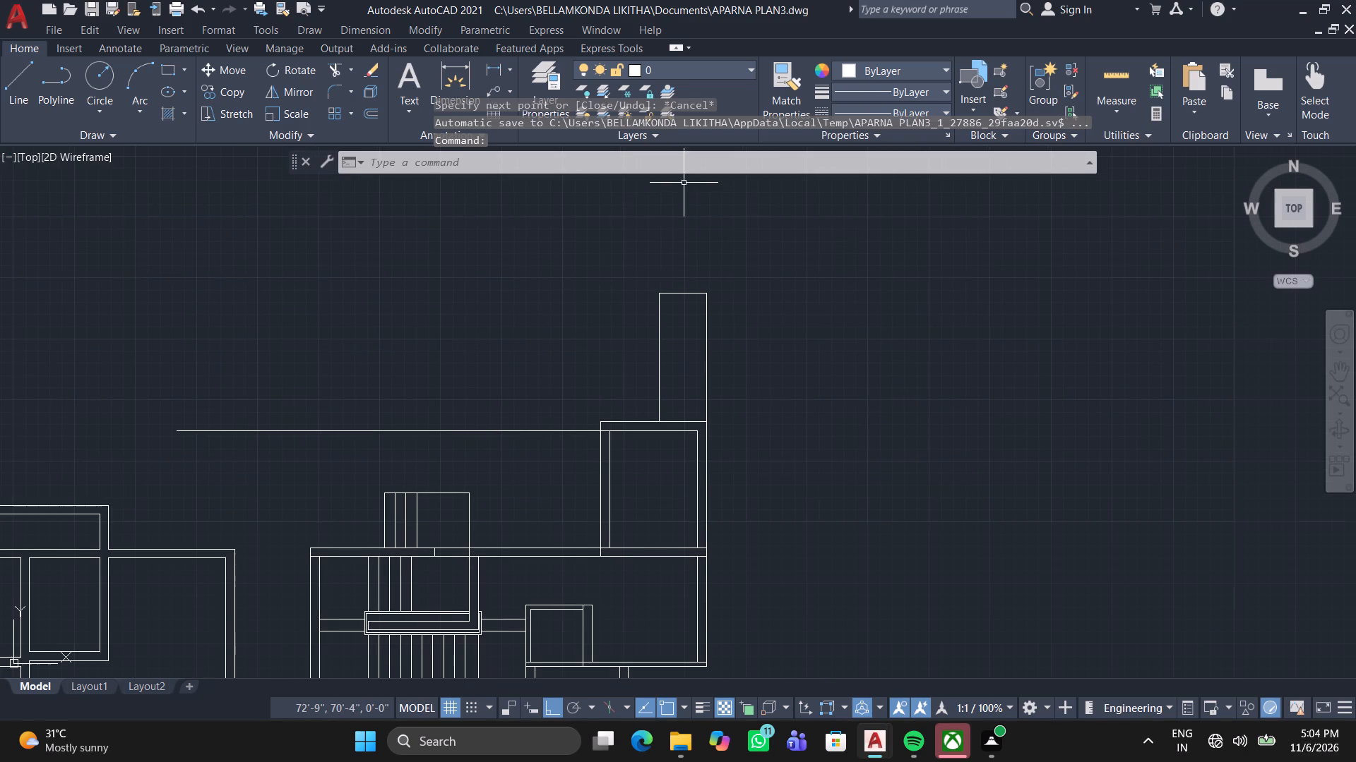
click(22, 89)
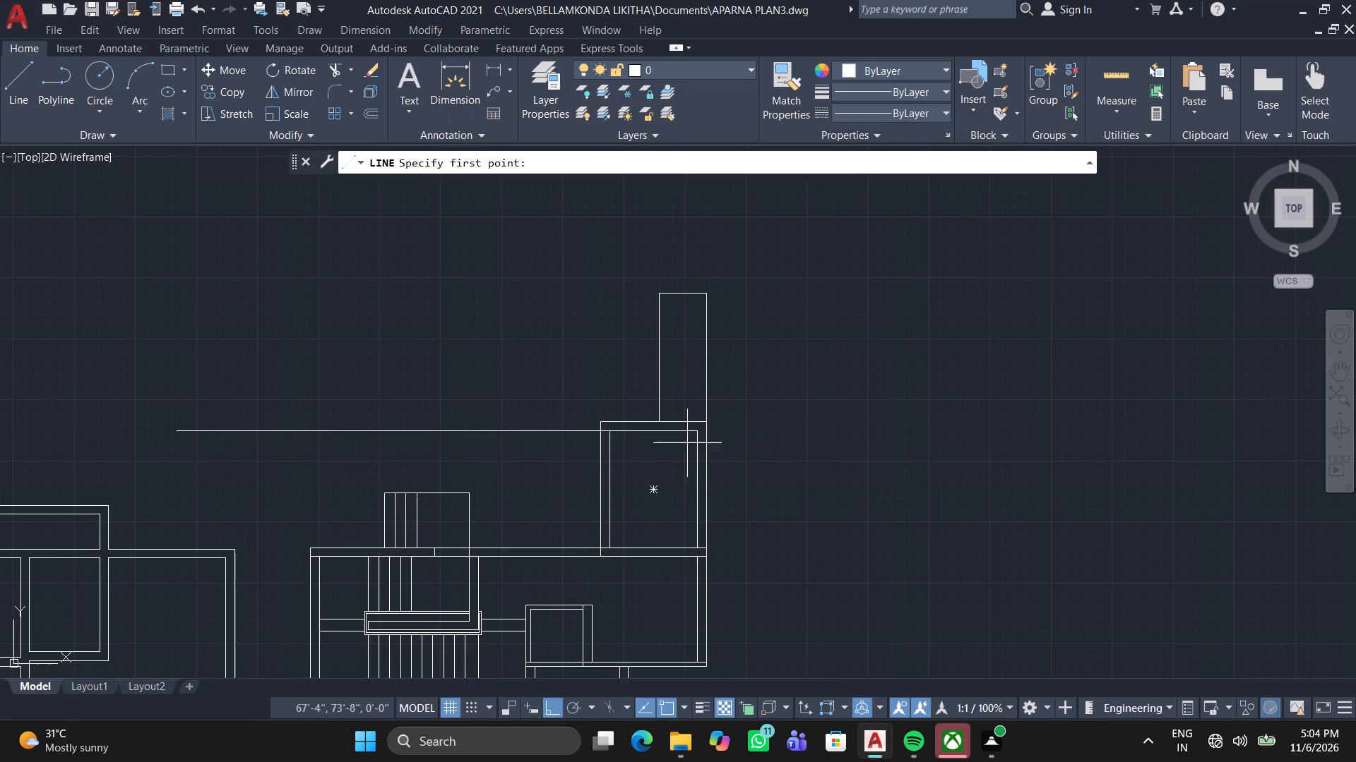
scroll(618, 411, up, 3)
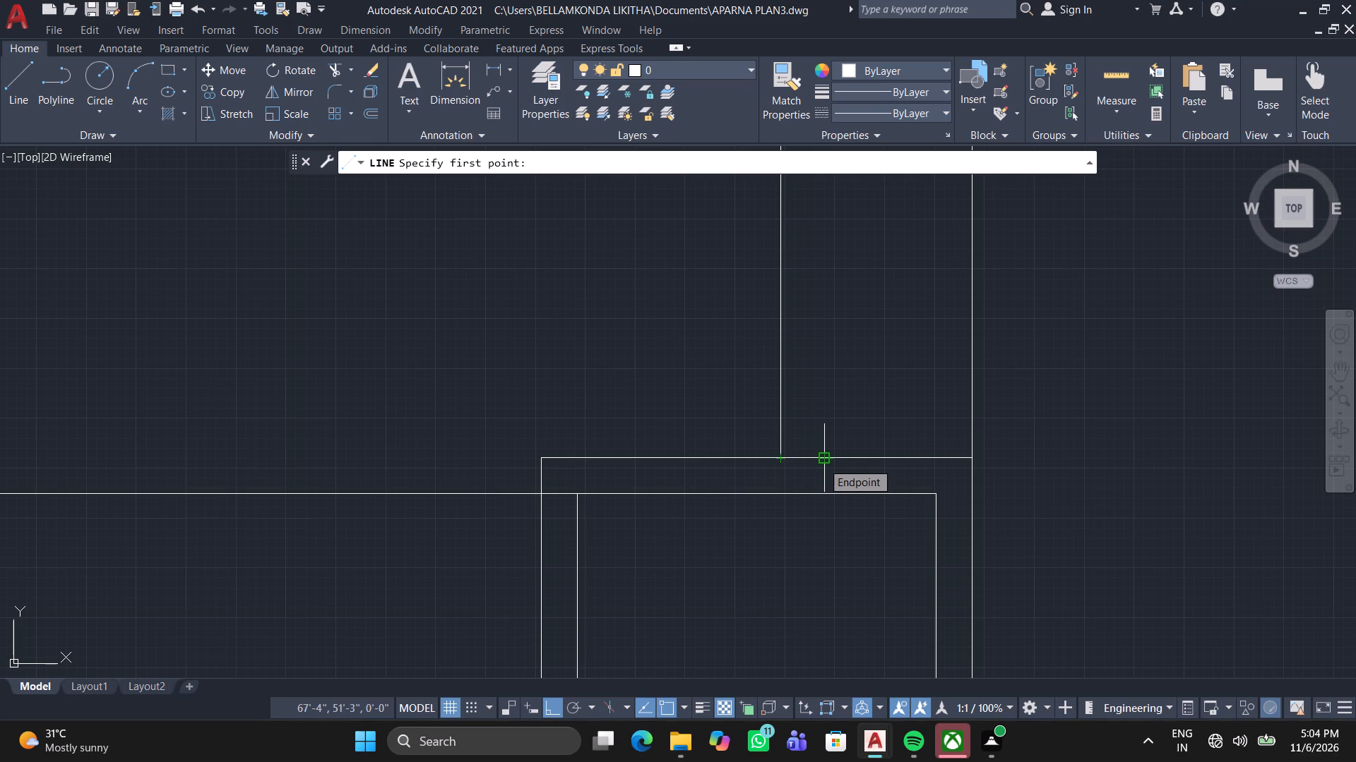
click(825, 464)
middle_drag(201, 378, 739, 394)
scroll(524, 389, down, 2)
middle_click(739, 394)
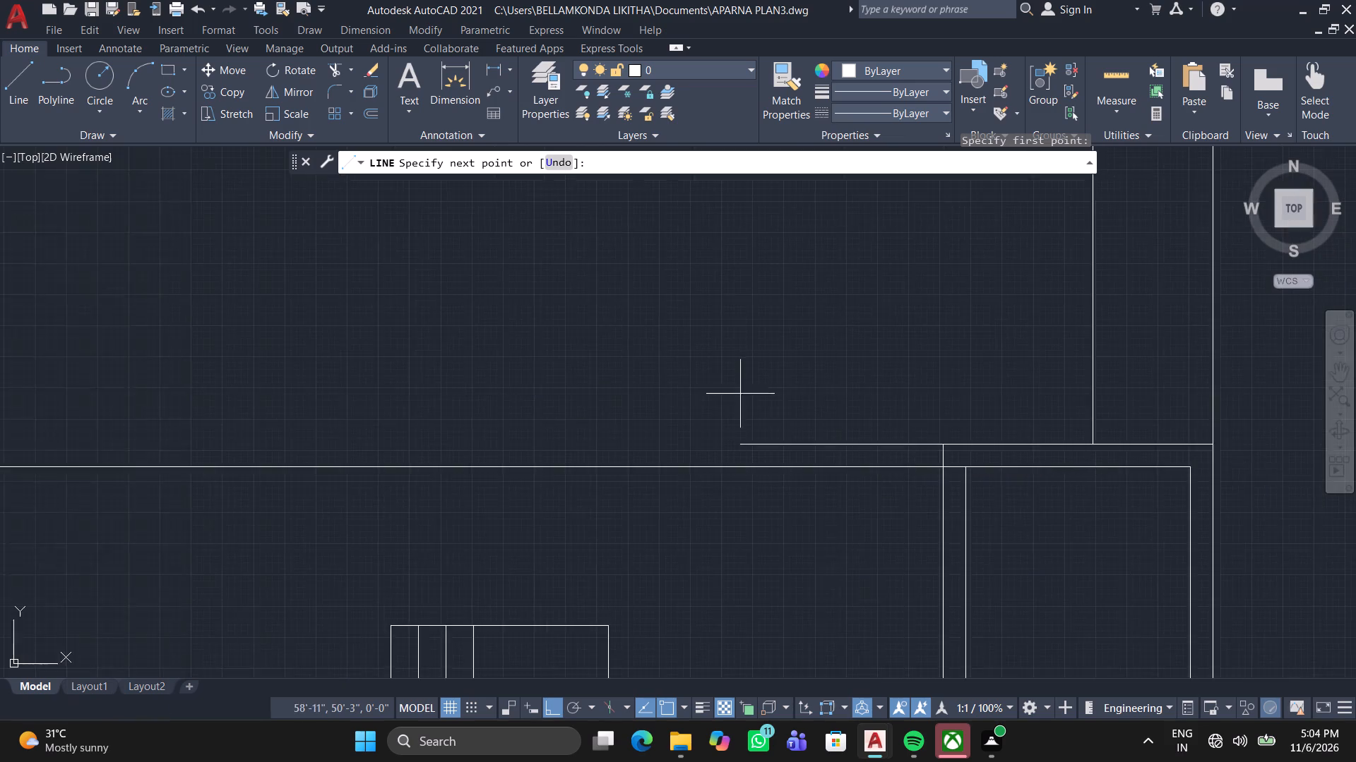
scroll(740, 394, down, 1)
scroll(389, 406, up, 2)
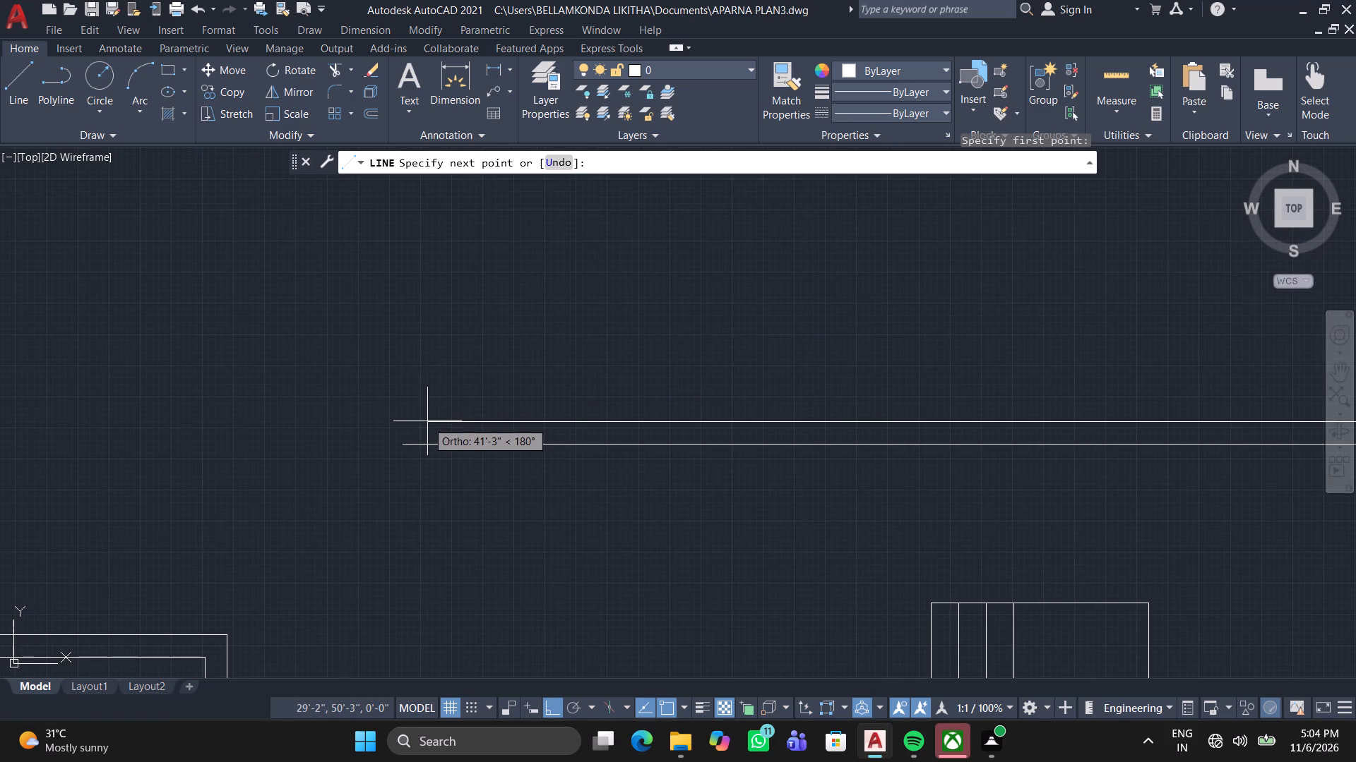
click(400, 417)
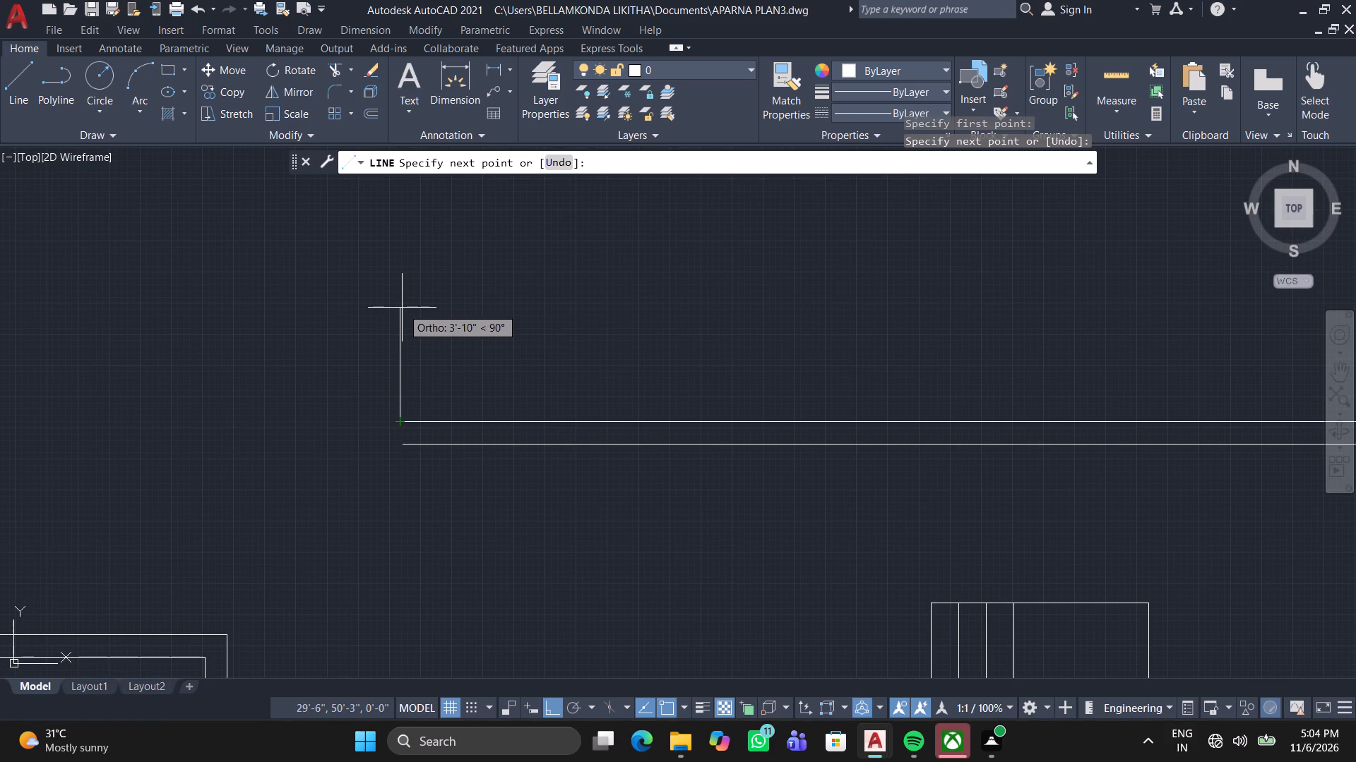
key(Escape)
Draw a vertical line about 38'-8" upward from the bottom-left corner of the tall 4' wide outline above the projecting room.
scroll(575, 306, down, 2)
middle_drag(576, 309, 498, 330)
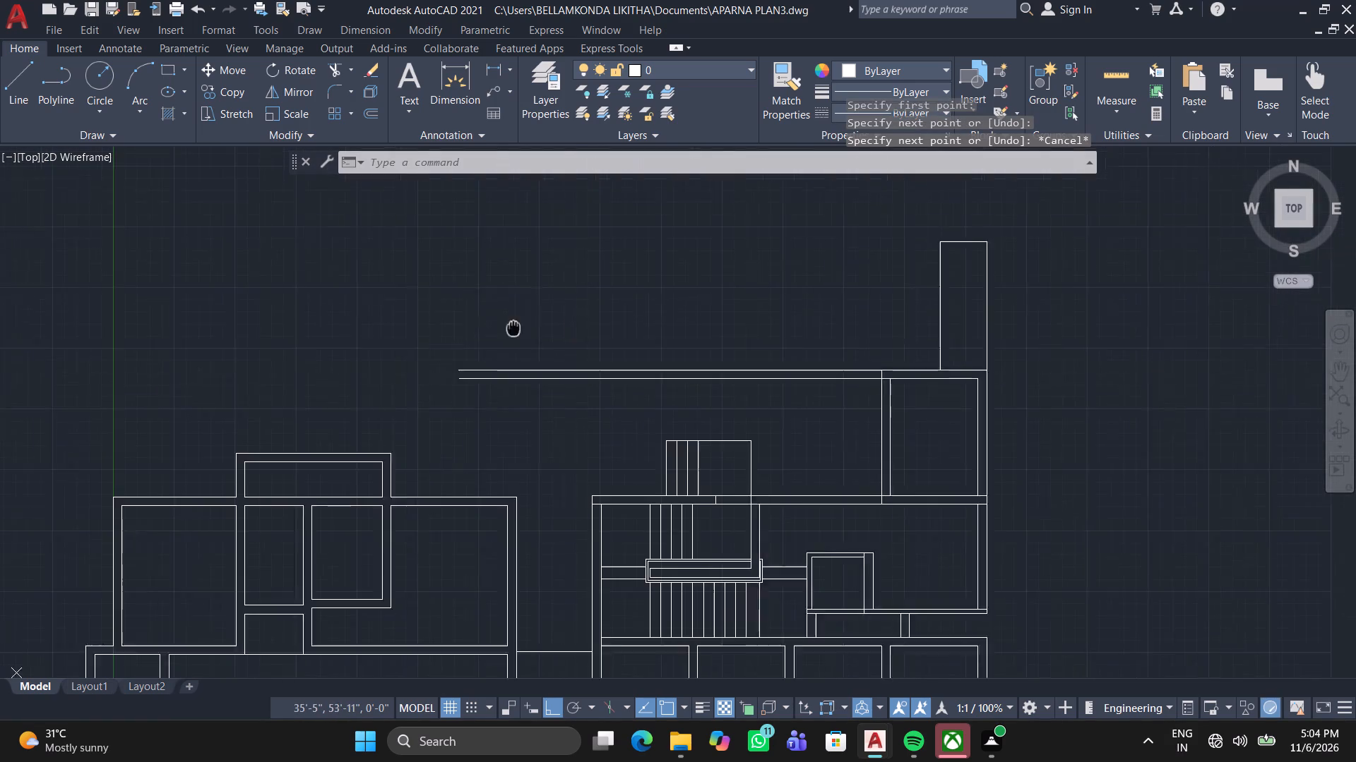
middle_drag(498, 330, 491, 330)
middle_click(488, 329)
scroll(924, 378, up, 3)
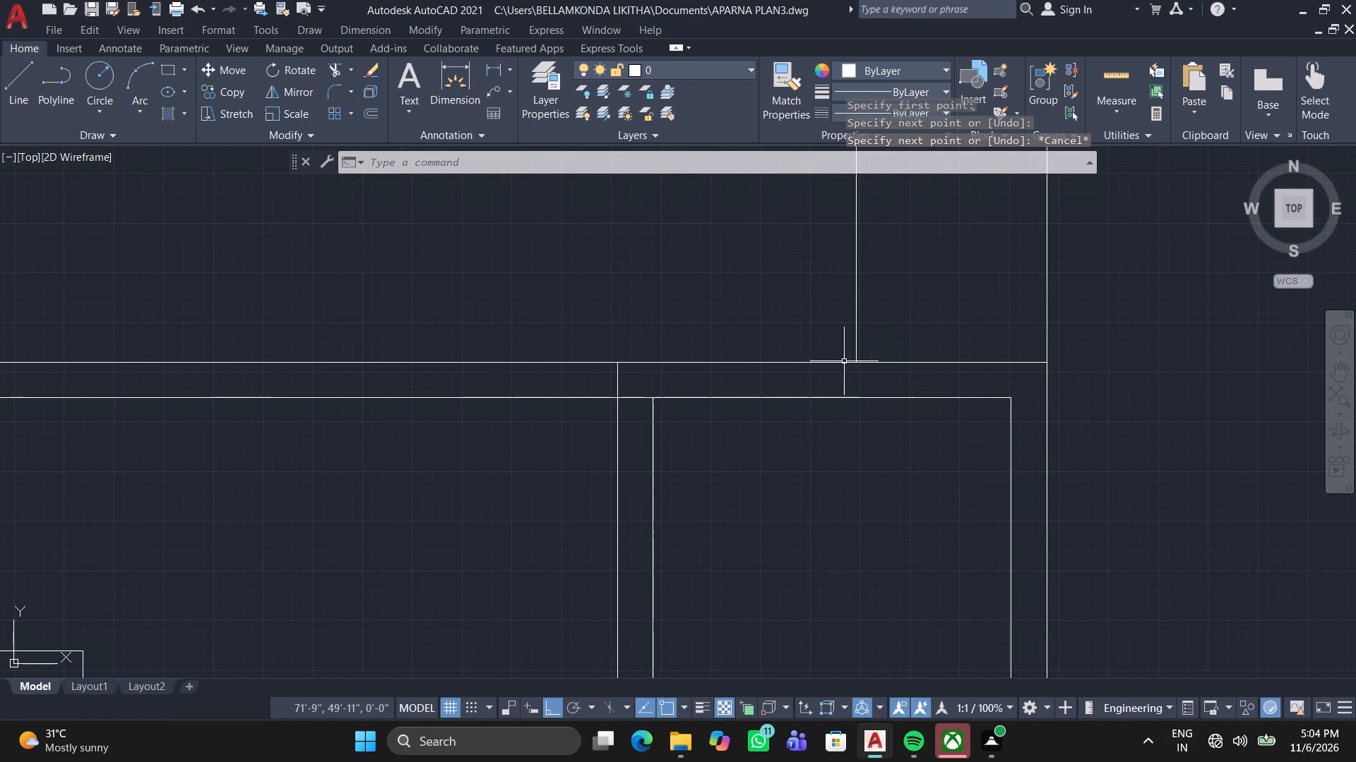
click(20, 104)
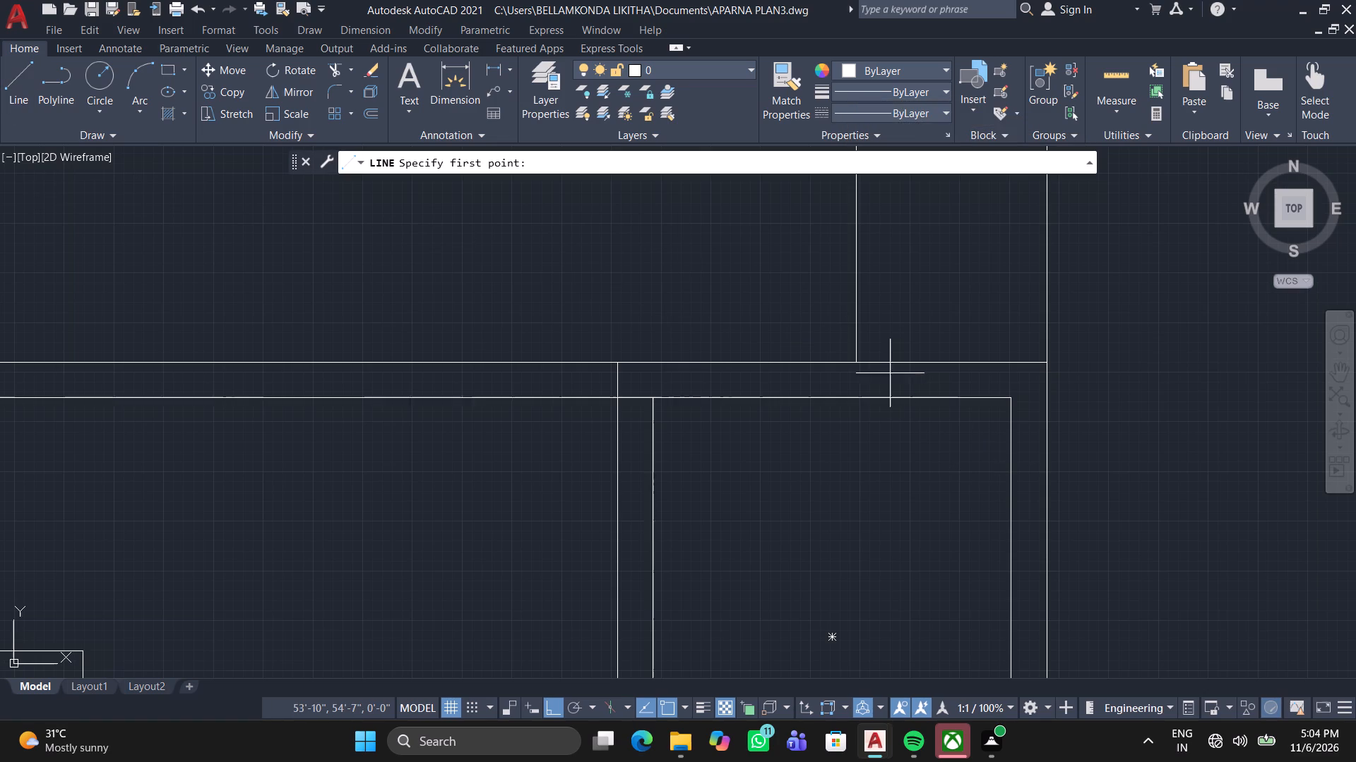
click(854, 361)
scroll(868, 336, down, 2)
middle_drag(868, 344, 888, 467)
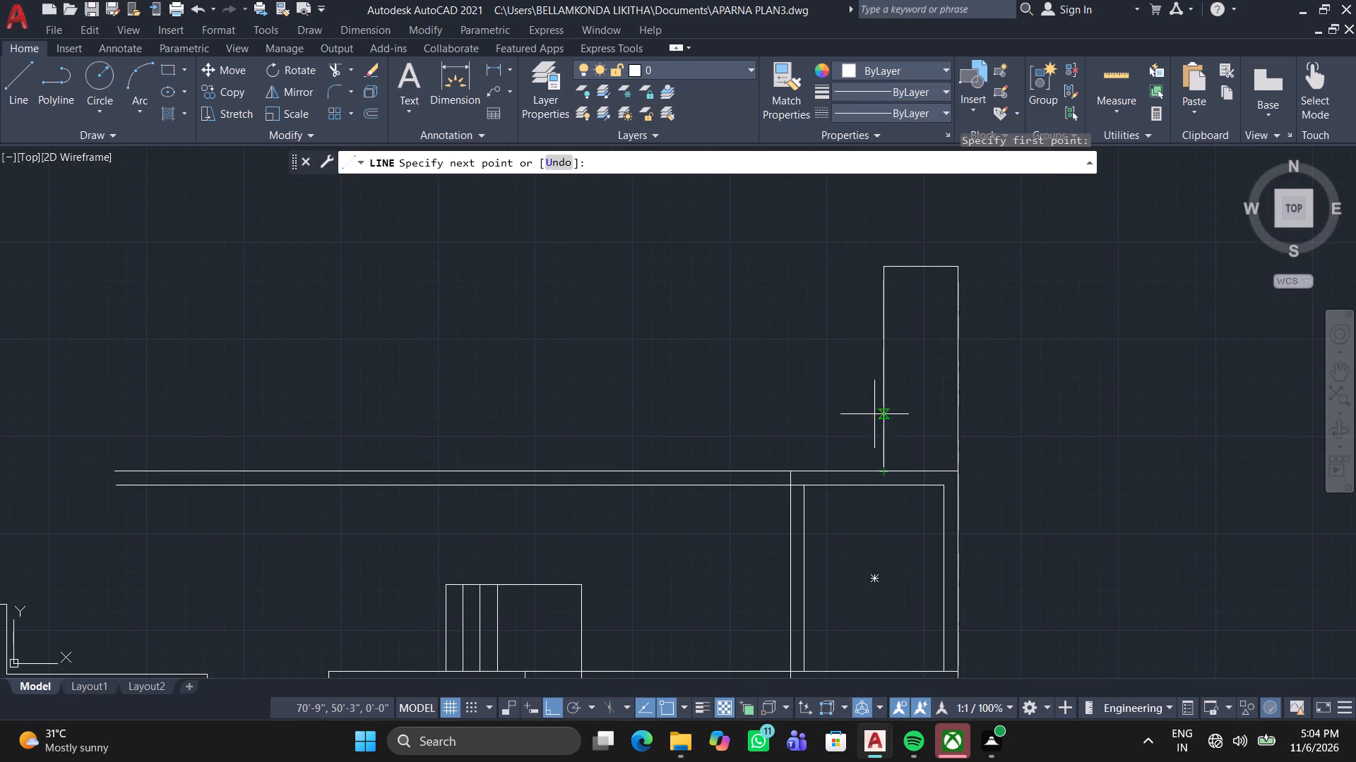
middle_drag(890, 261, 894, 322)
scroll(892, 295, down, 2)
middle_drag(889, 251, 739, 535)
scroll(756, 362, down, 1)
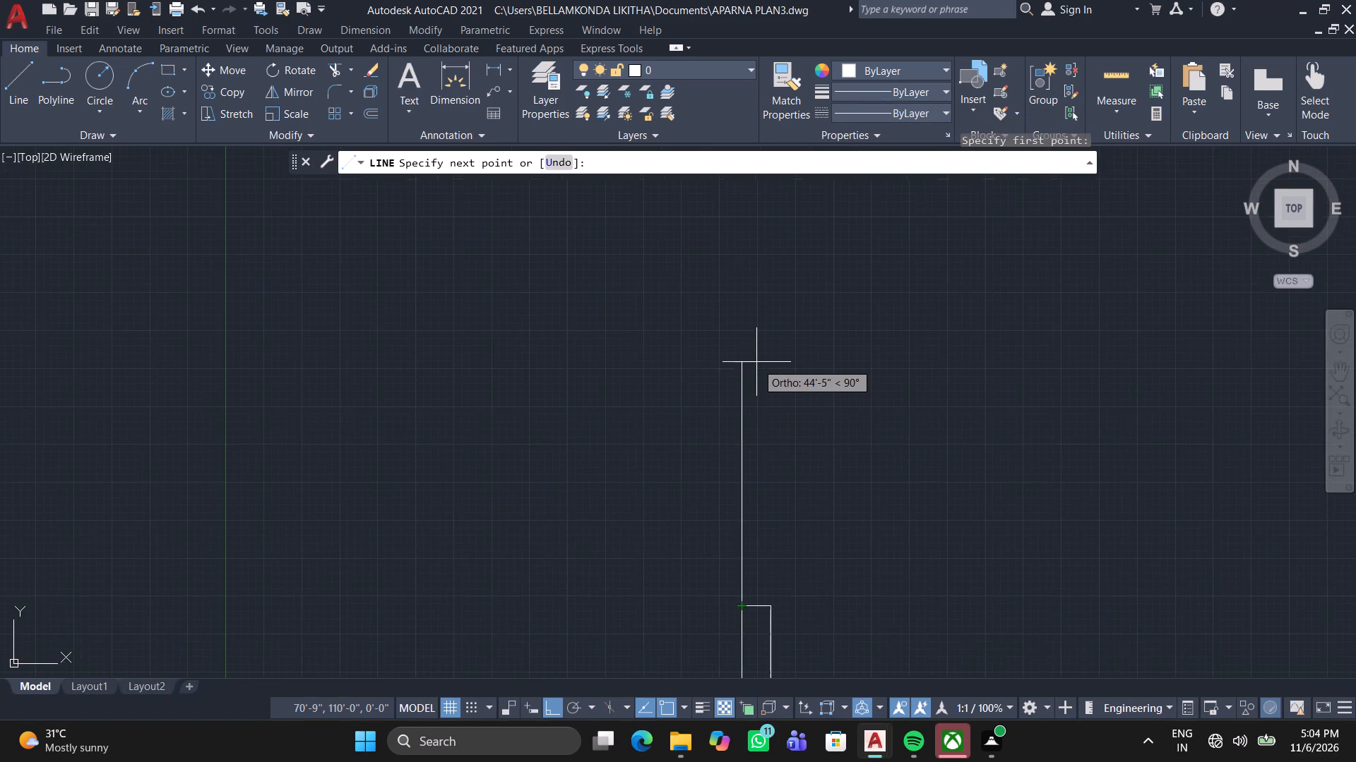
scroll(756, 362, down, 1)
middle_click(756, 362)
middle_click(756, 362)
scroll(757, 351, up, 1)
middle_drag(757, 369, 677, 585)
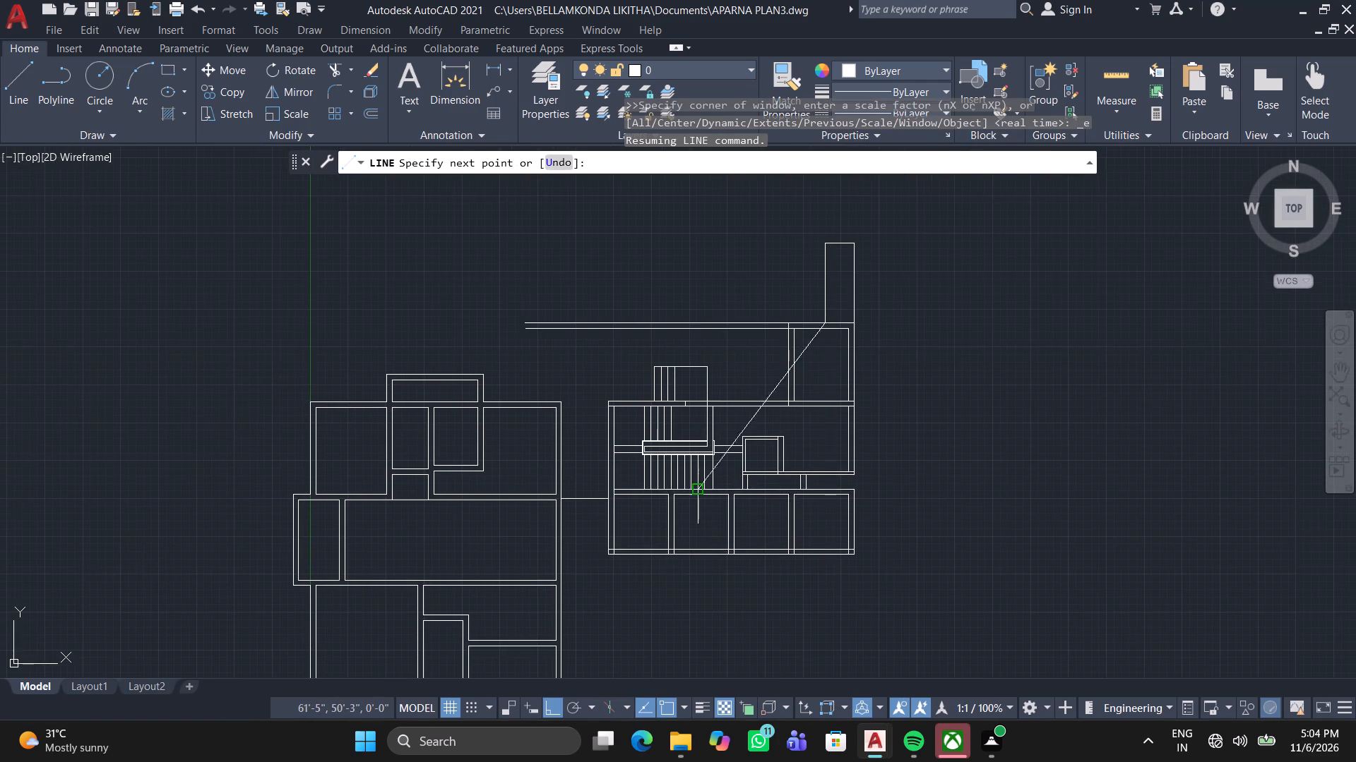
middle_drag(698, 521, 647, 686)
scroll(710, 447, down, 2)
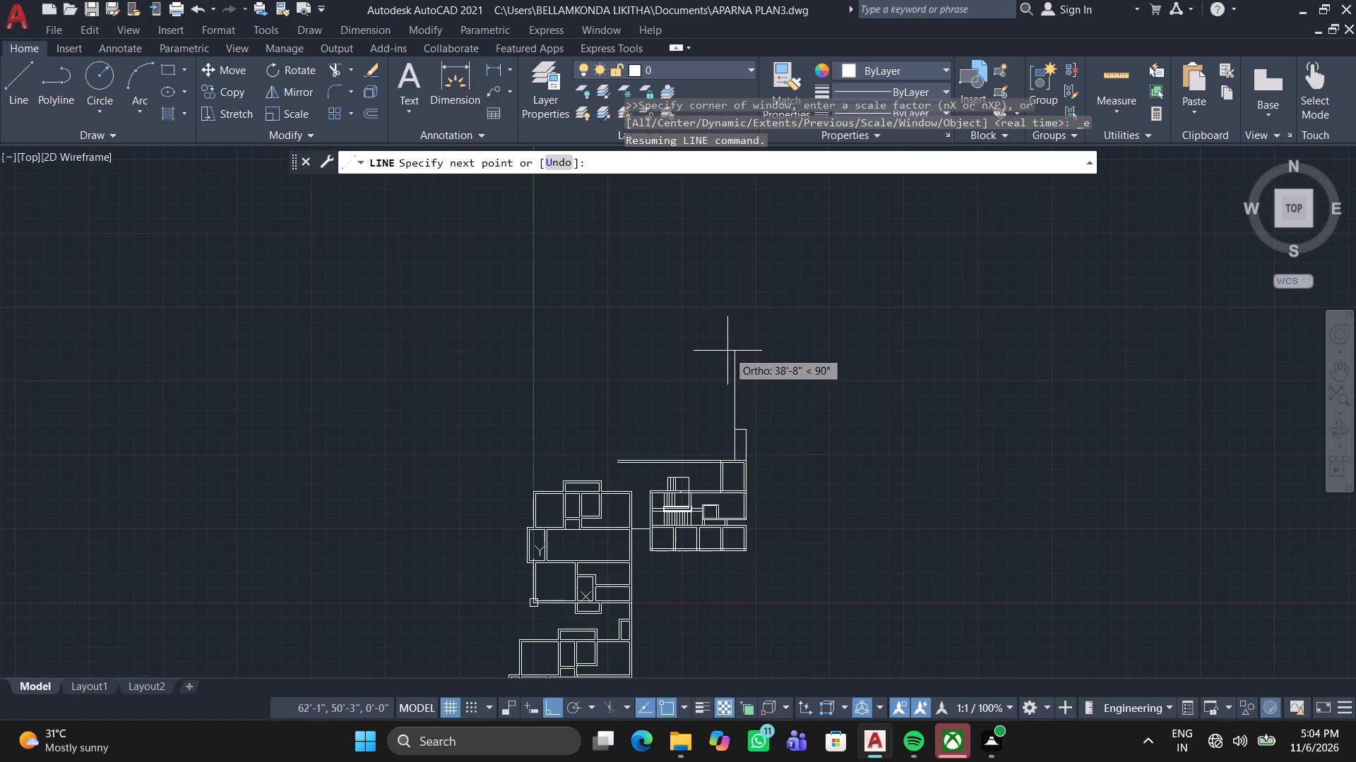
click(727, 351)
key(space)
scroll(768, 407, up, 3)
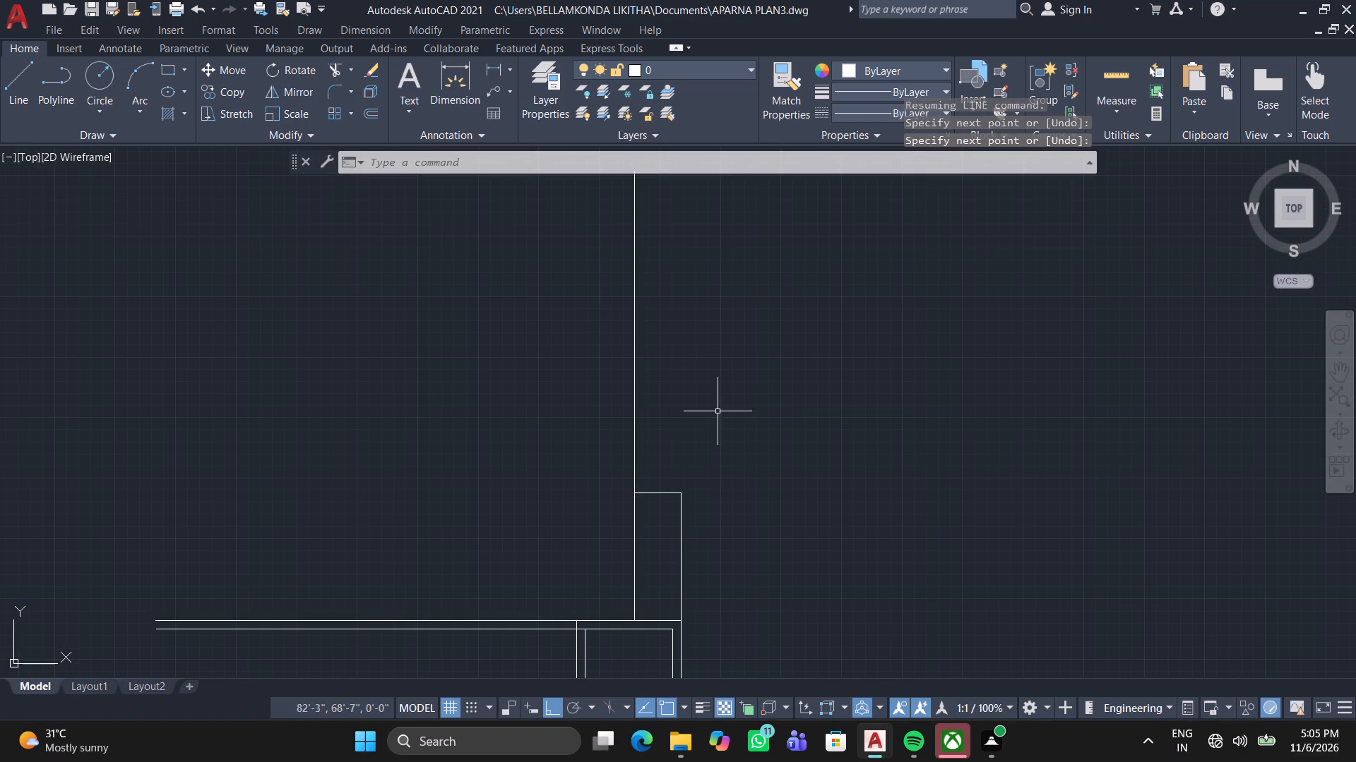
Offset the upper long horizontal line 11' upward.
click(369, 116)
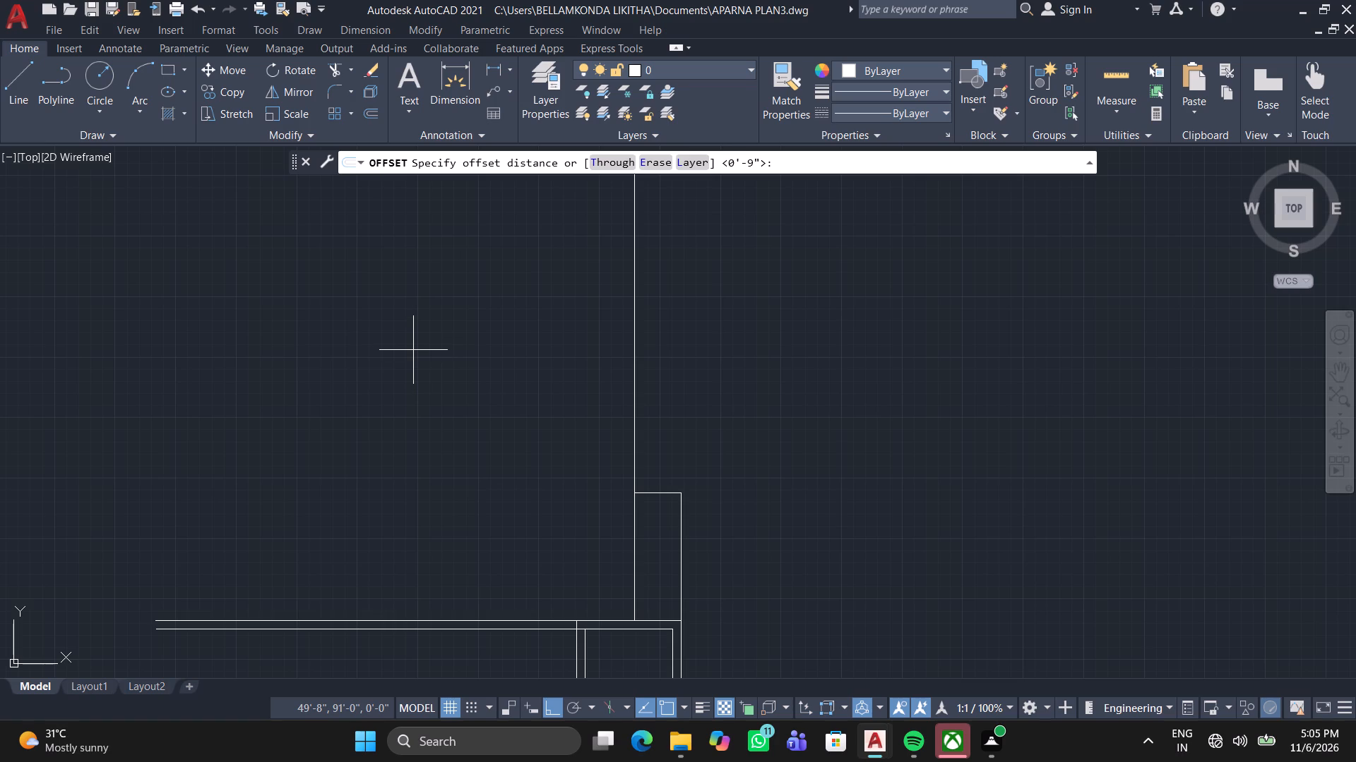
text(11)
key(apostrophe)
key(Return)
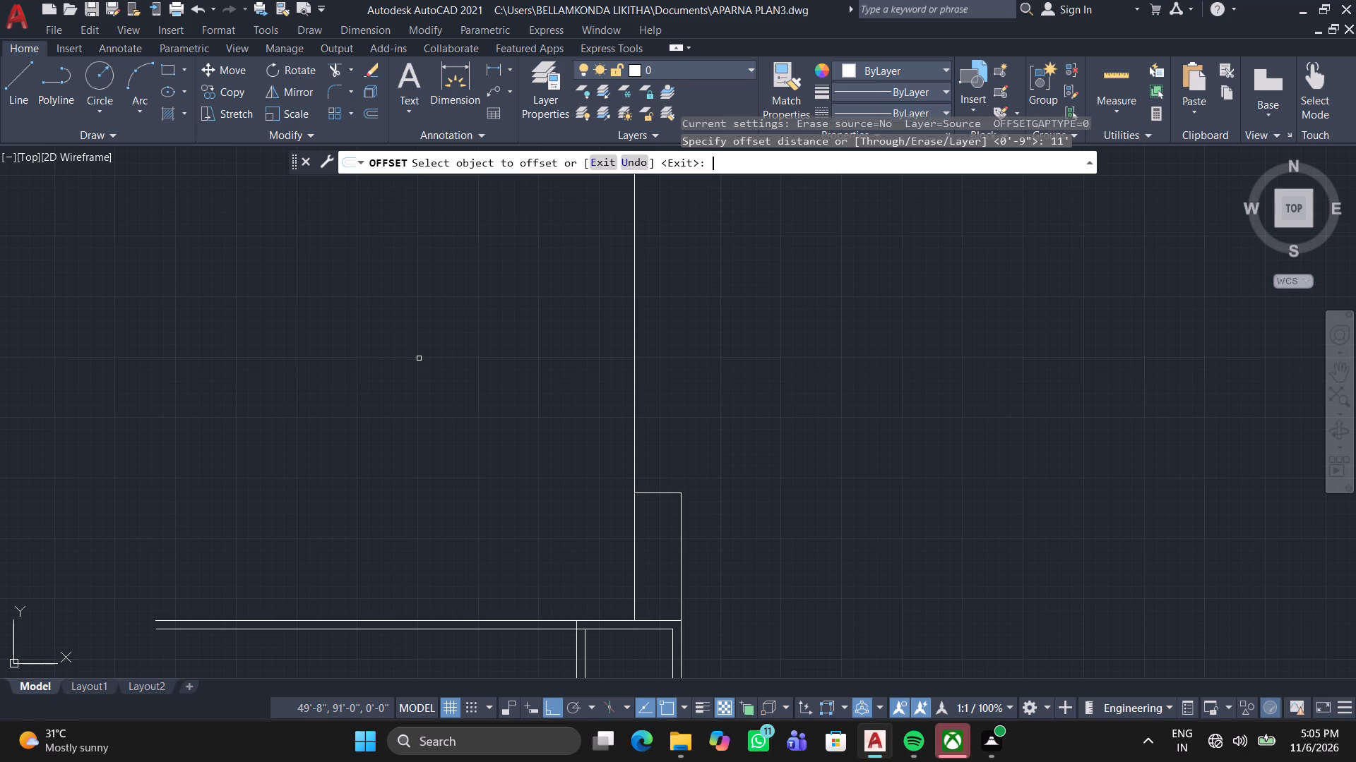
click(547, 622)
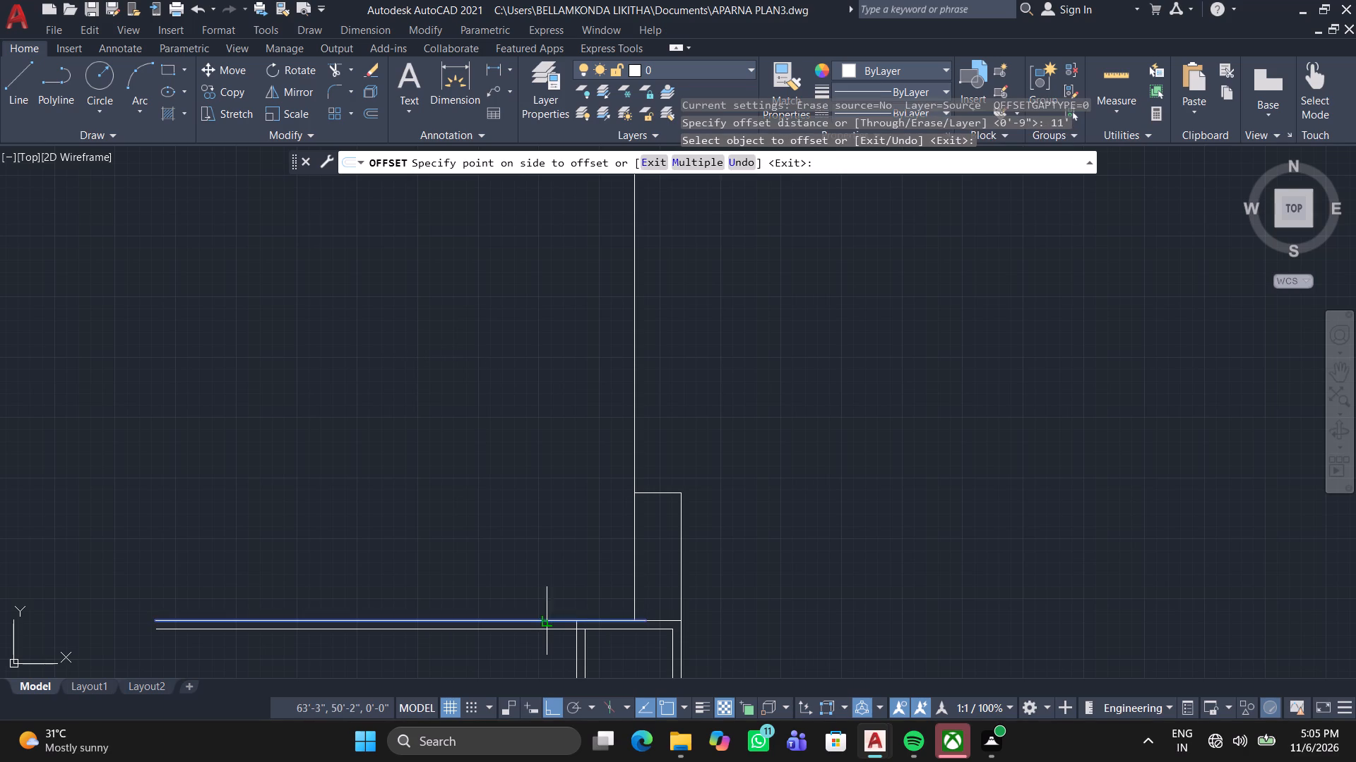
click(540, 569)
key(space)
Offset the long vertical line along the tall outline's left side 9' to the left.
key(space)
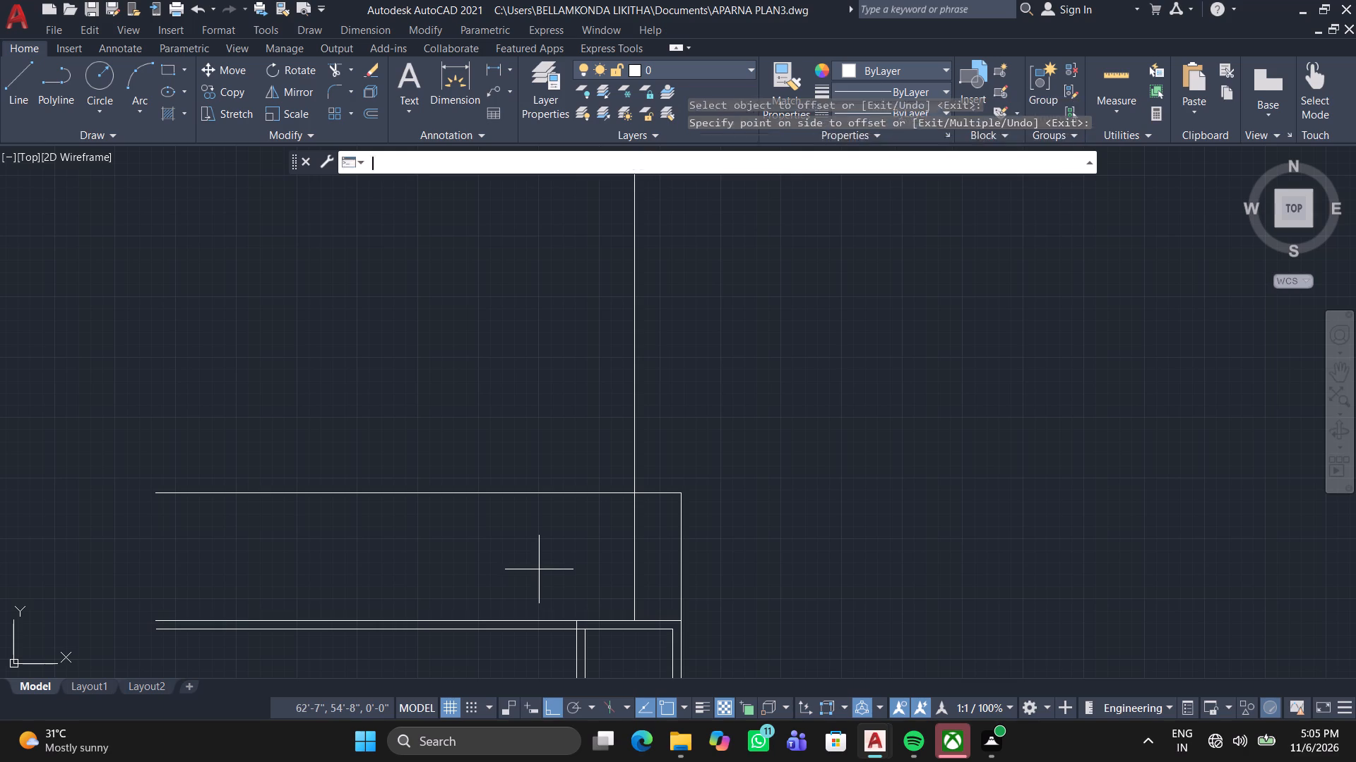
key(9)
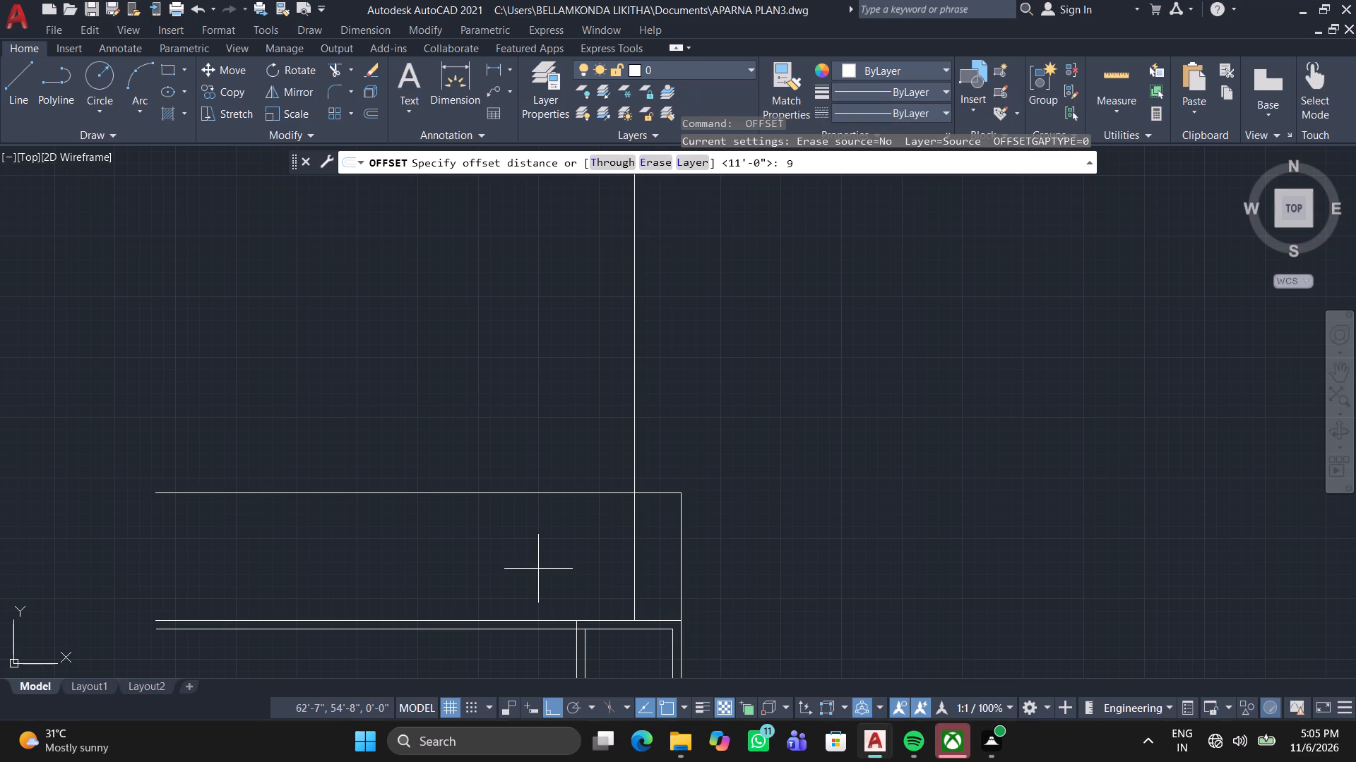
key(apostrophe)
key(Return)
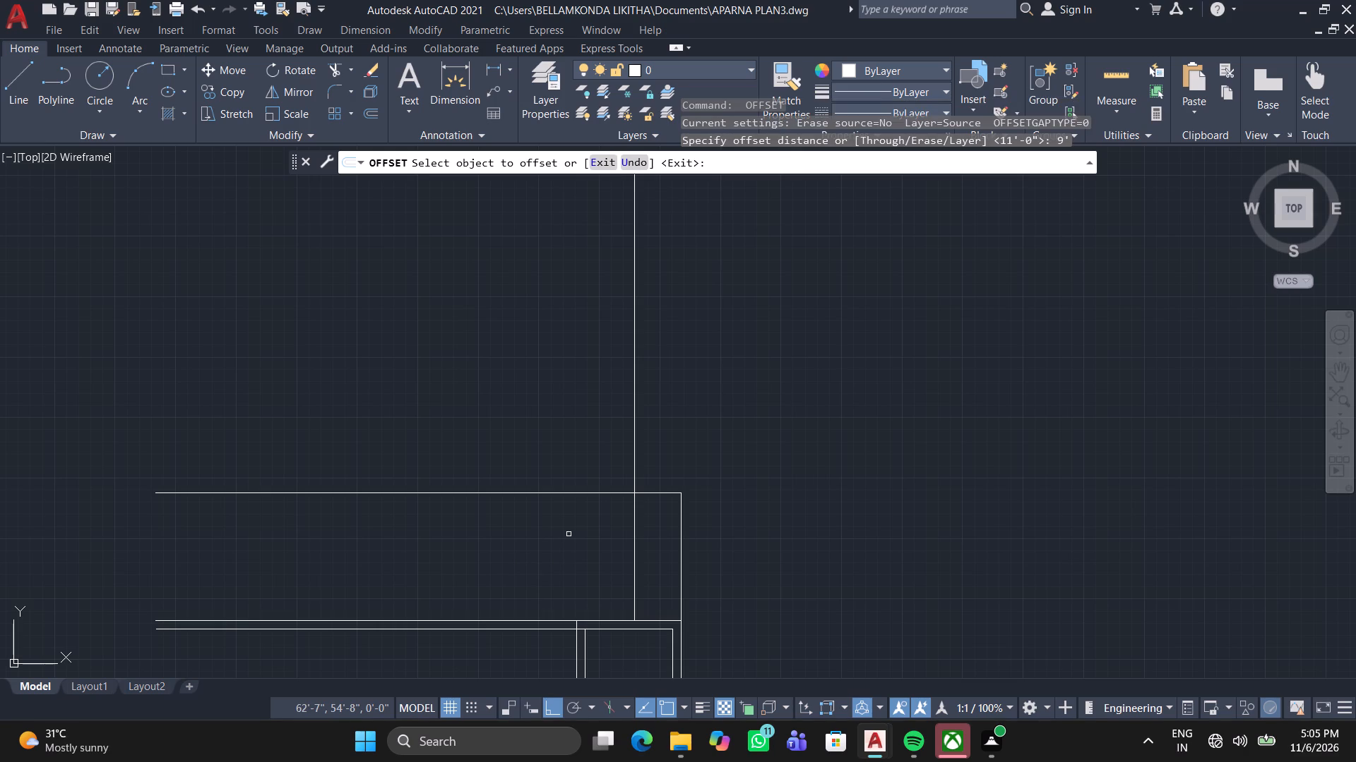
click(633, 541)
click(391, 533)
key(space)
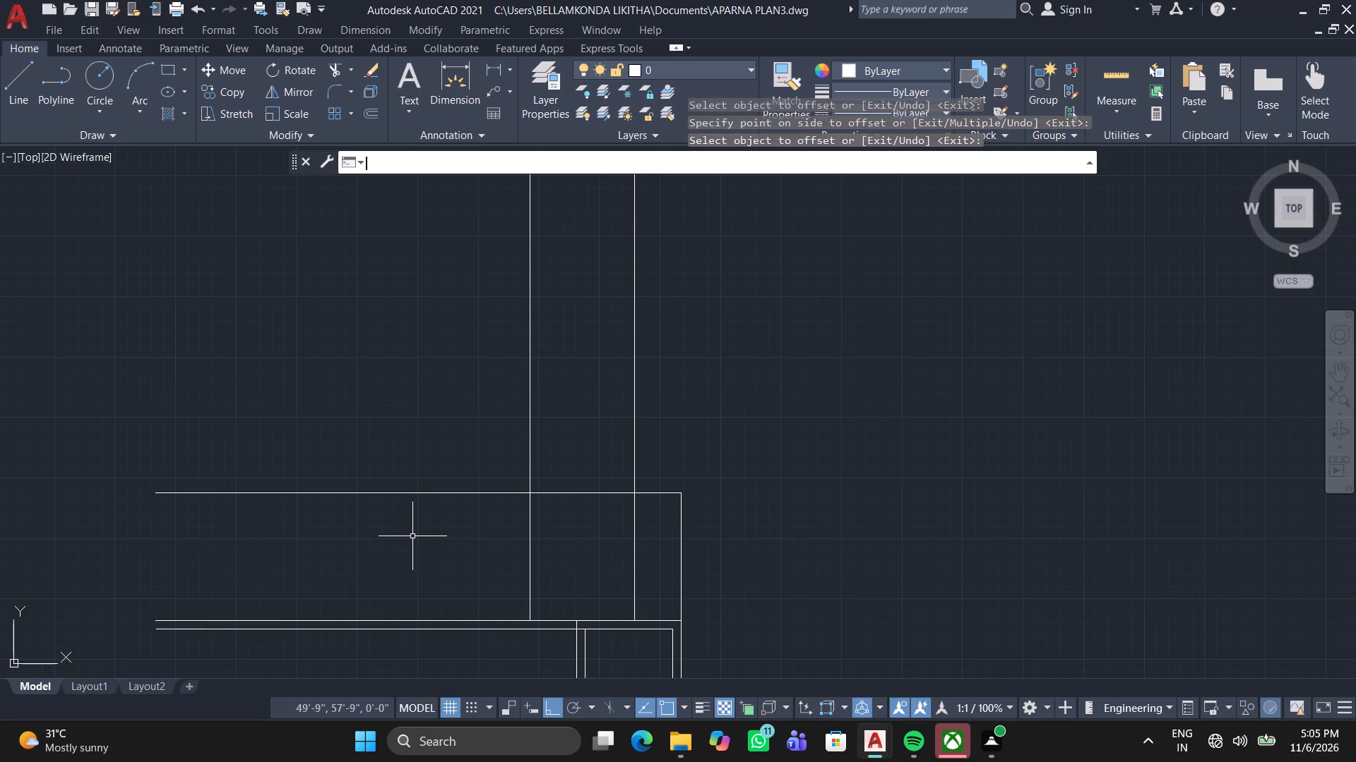
Offset the original long vertical line 9" to the right, into the tall outline, for the wall thickness.
key(space)
key(9)
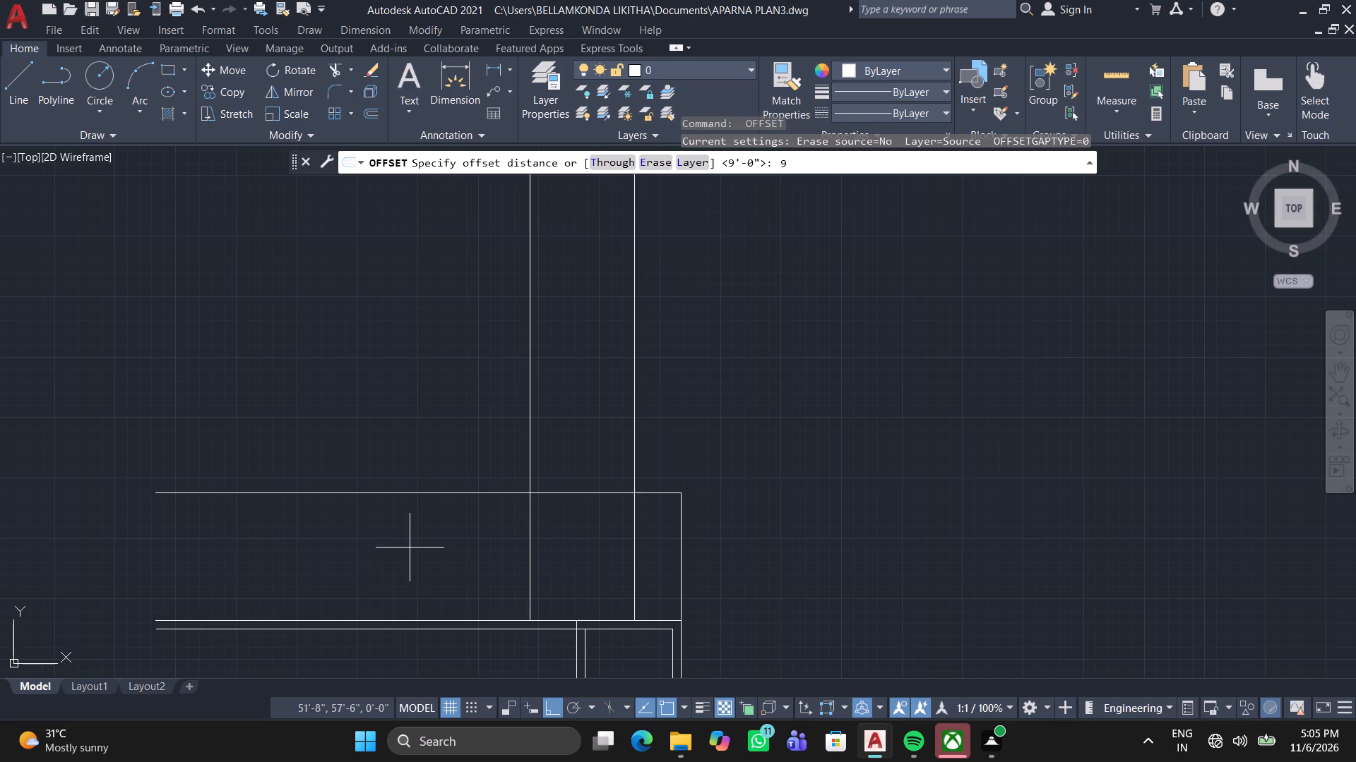
key(Return)
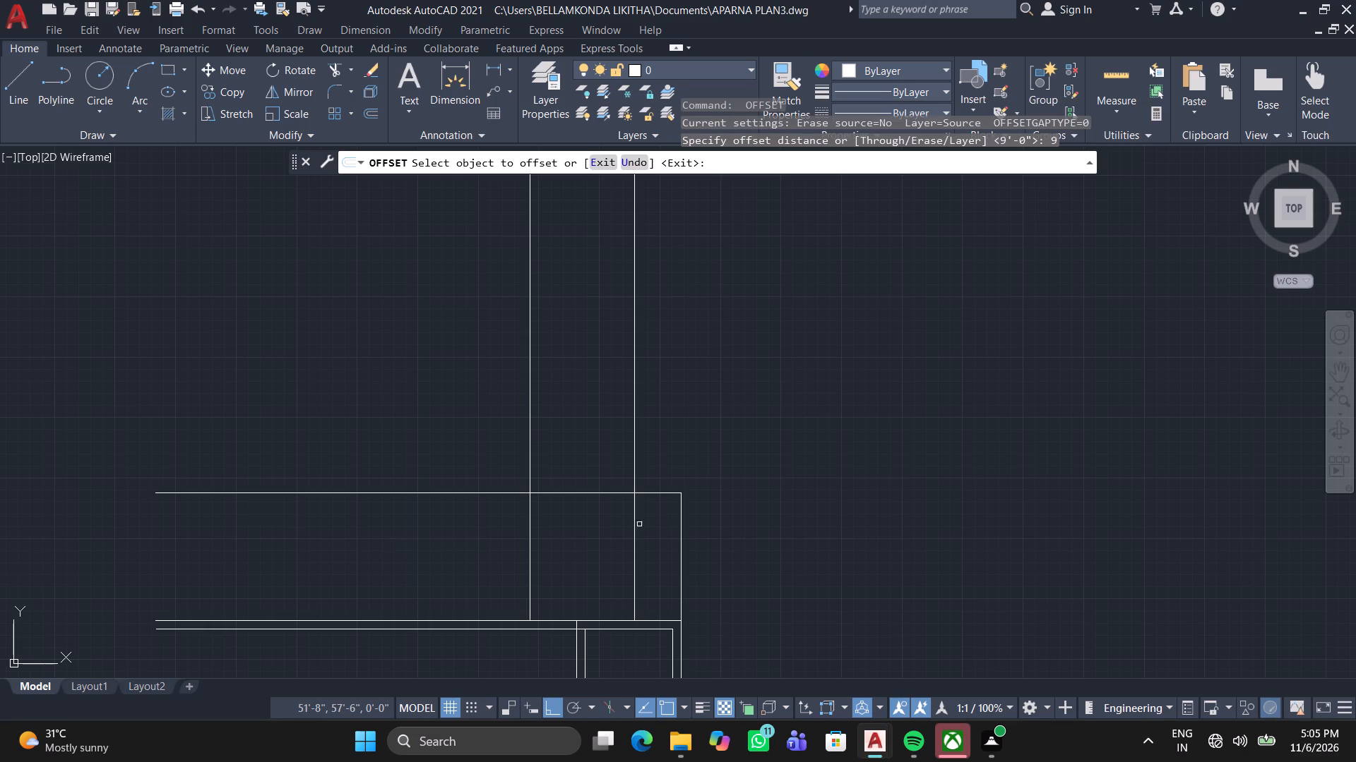
scroll(661, 522, up, 3)
scroll(626, 536, down, 1)
middle_drag(629, 545, 639, 473)
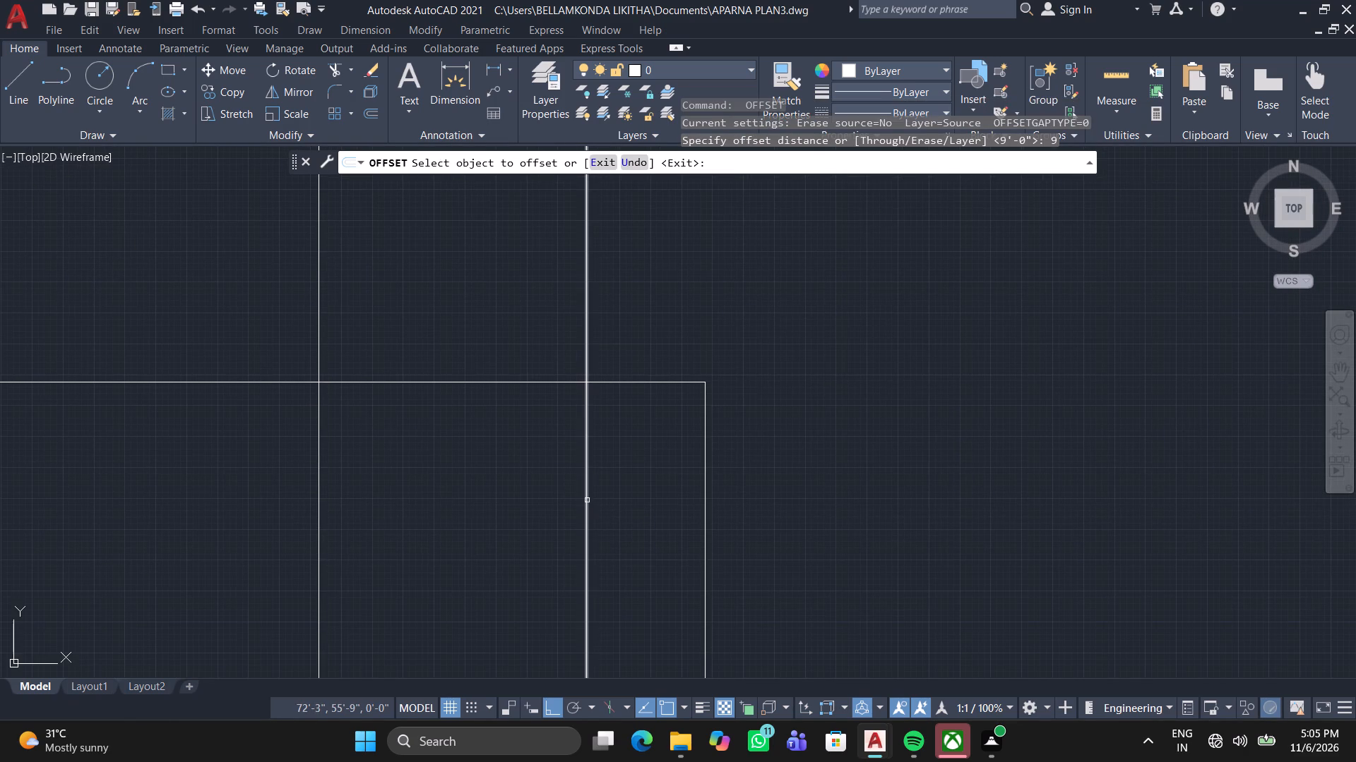
click(588, 497)
click(648, 499)
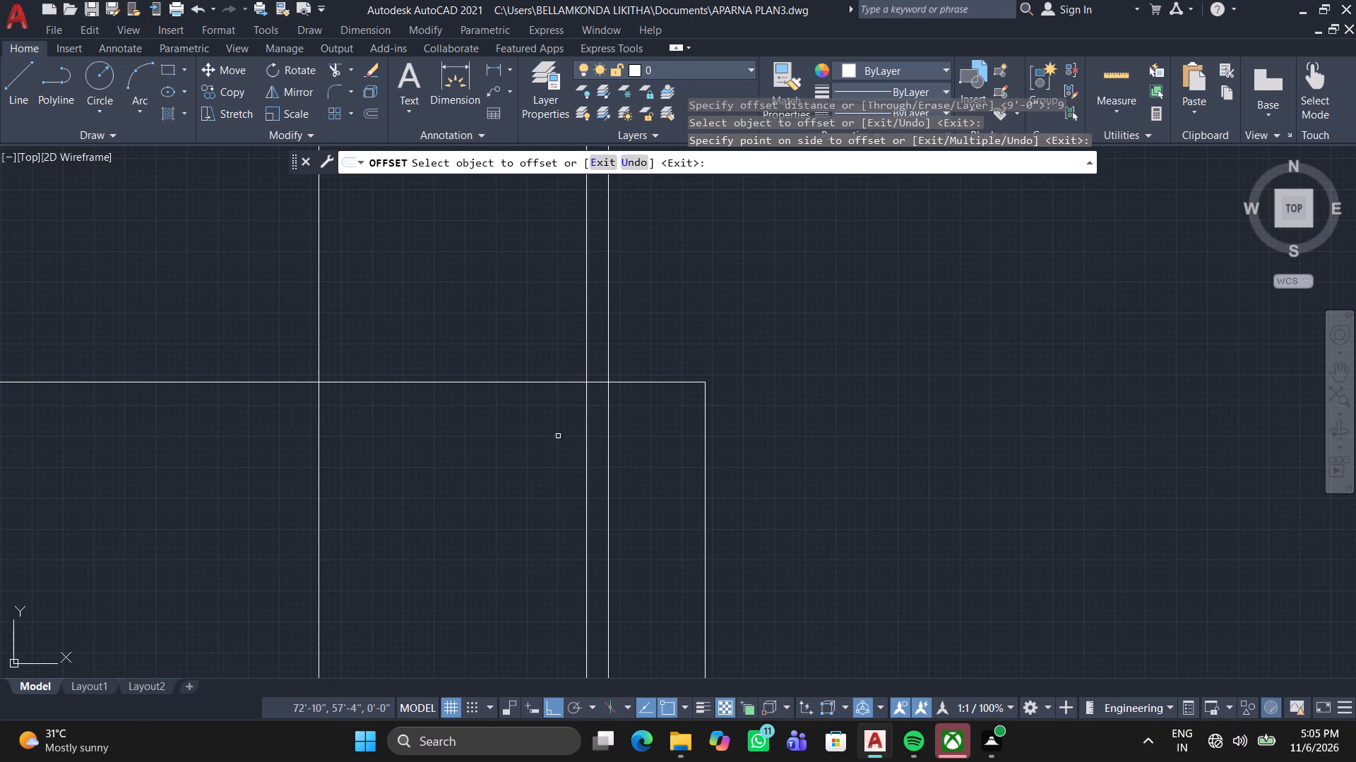
Offset the horizontal line lying 11' above the upper long horizontal line 9" upward for the wall thickness.
click(559, 383)
click(498, 334)
scroll(477, 327, down, 2)
middle_drag(477, 327, 518, 261)
scroll(497, 373, up, 1)
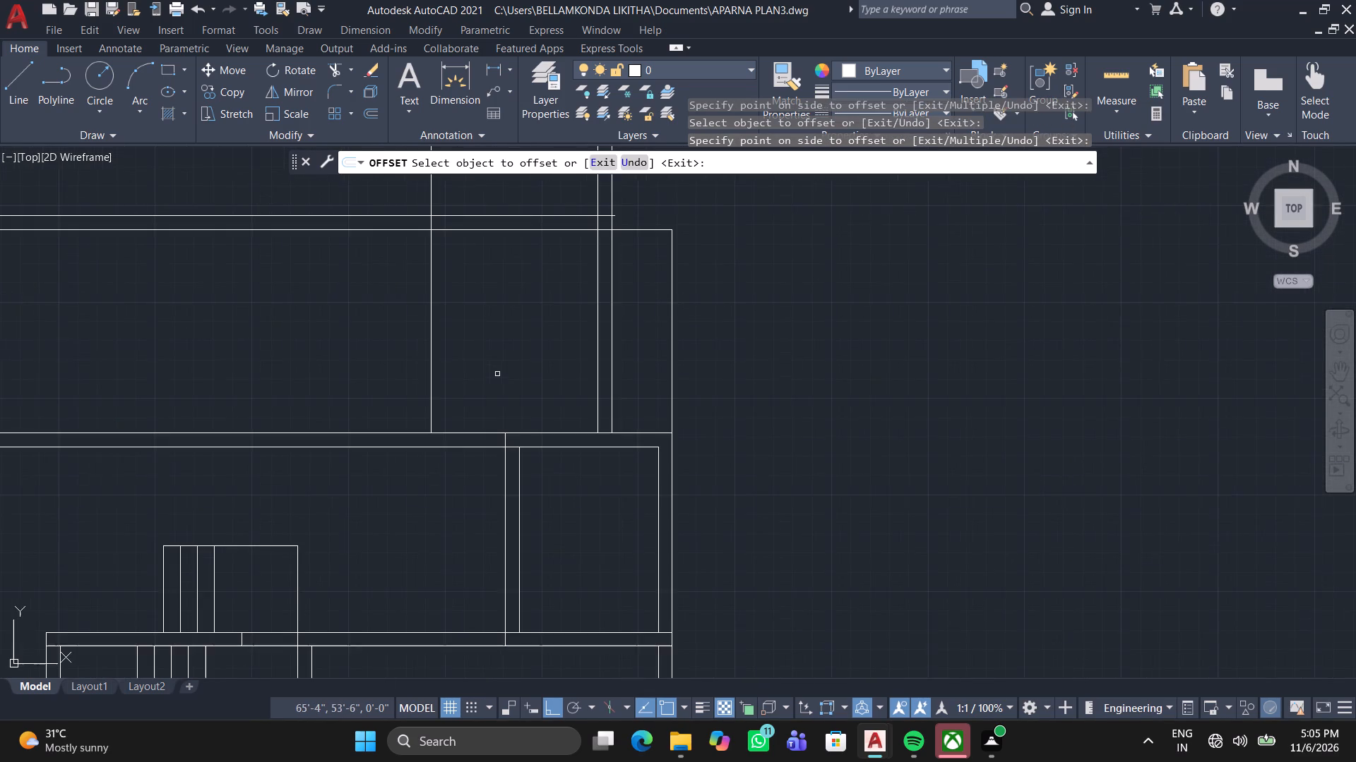
middle_drag(499, 377, 509, 421)
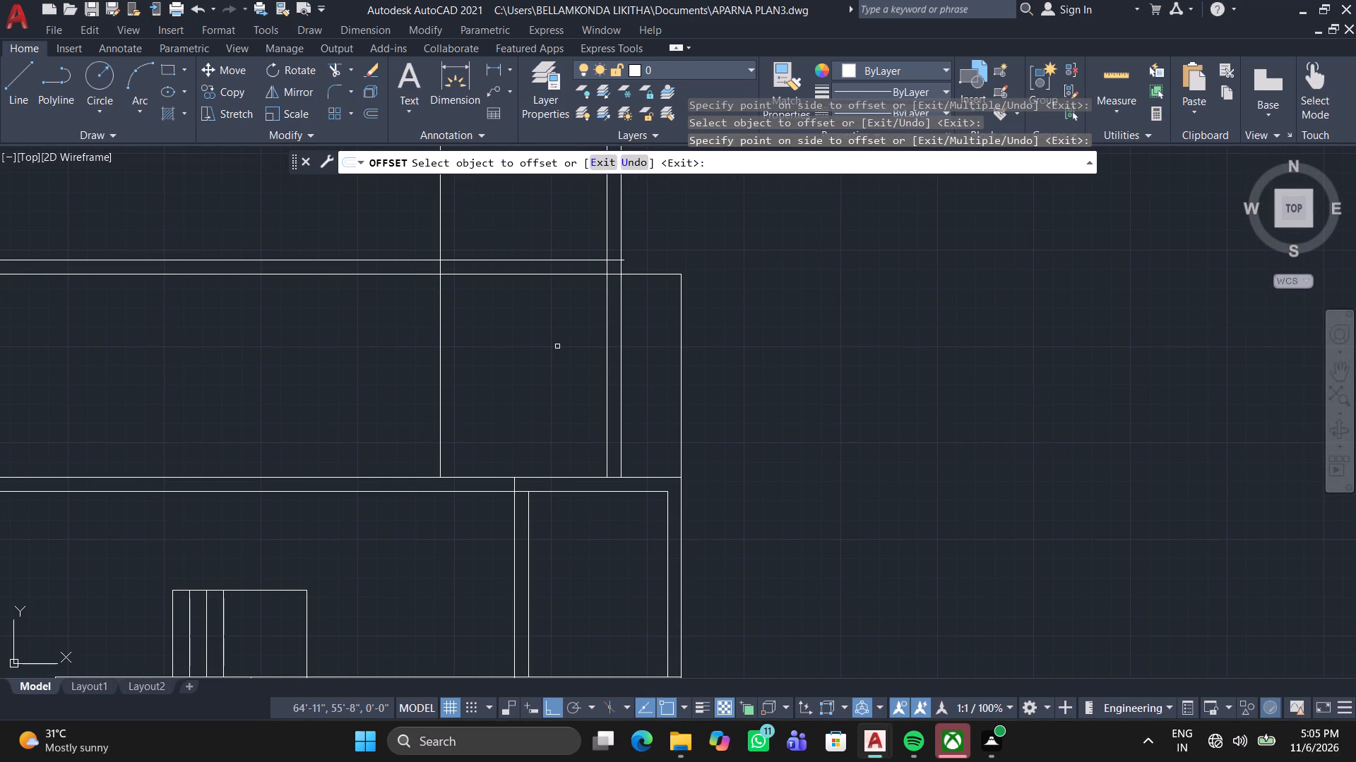
key(space)
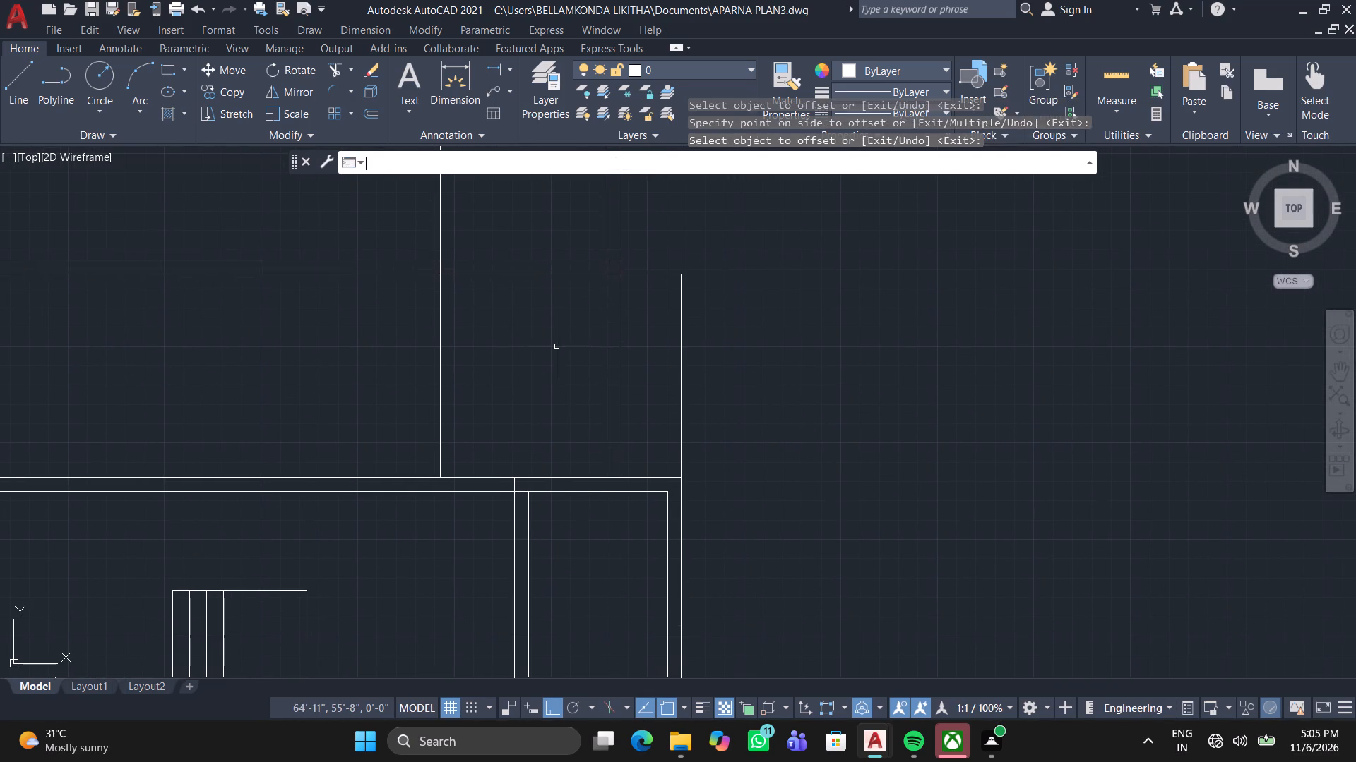
Offset the vertical line lying 9' left of the tall outline 9" to the left for the wall thickness.
key(space)
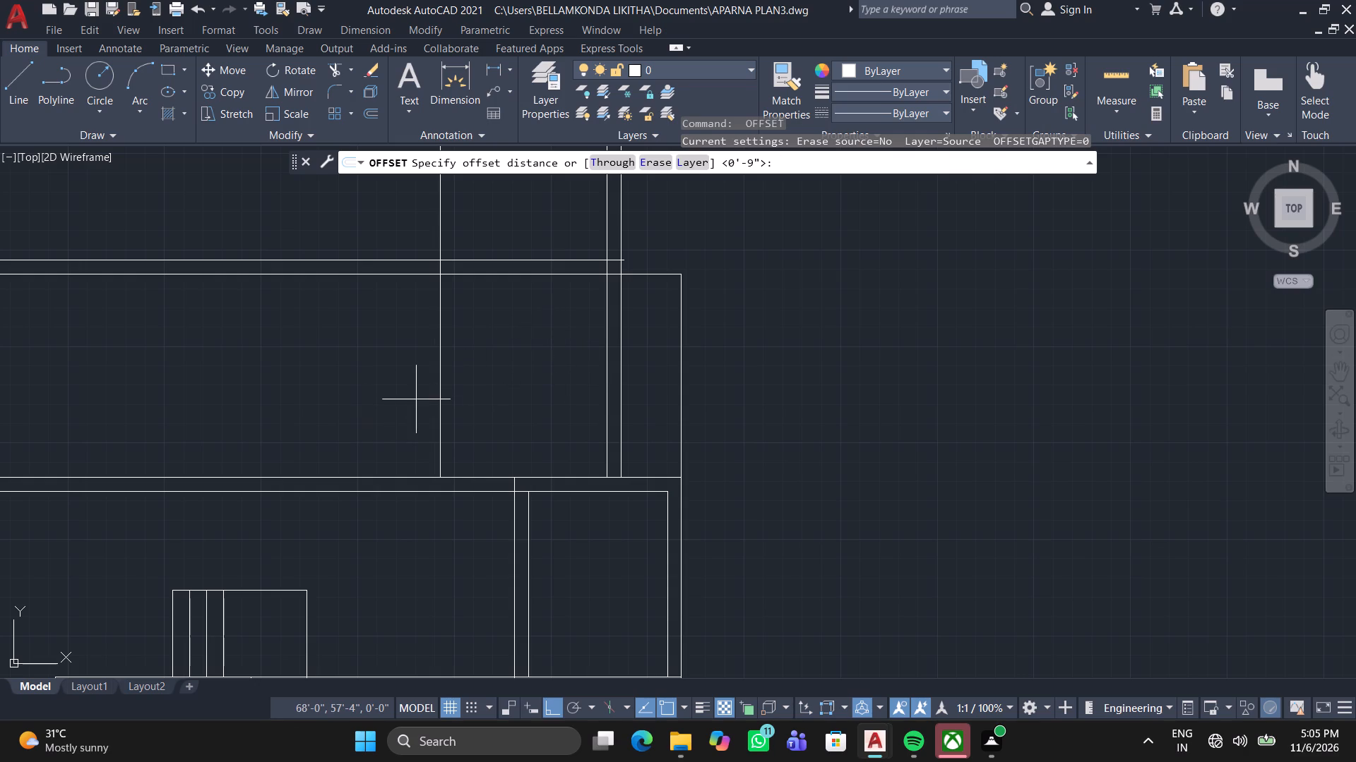
key(space)
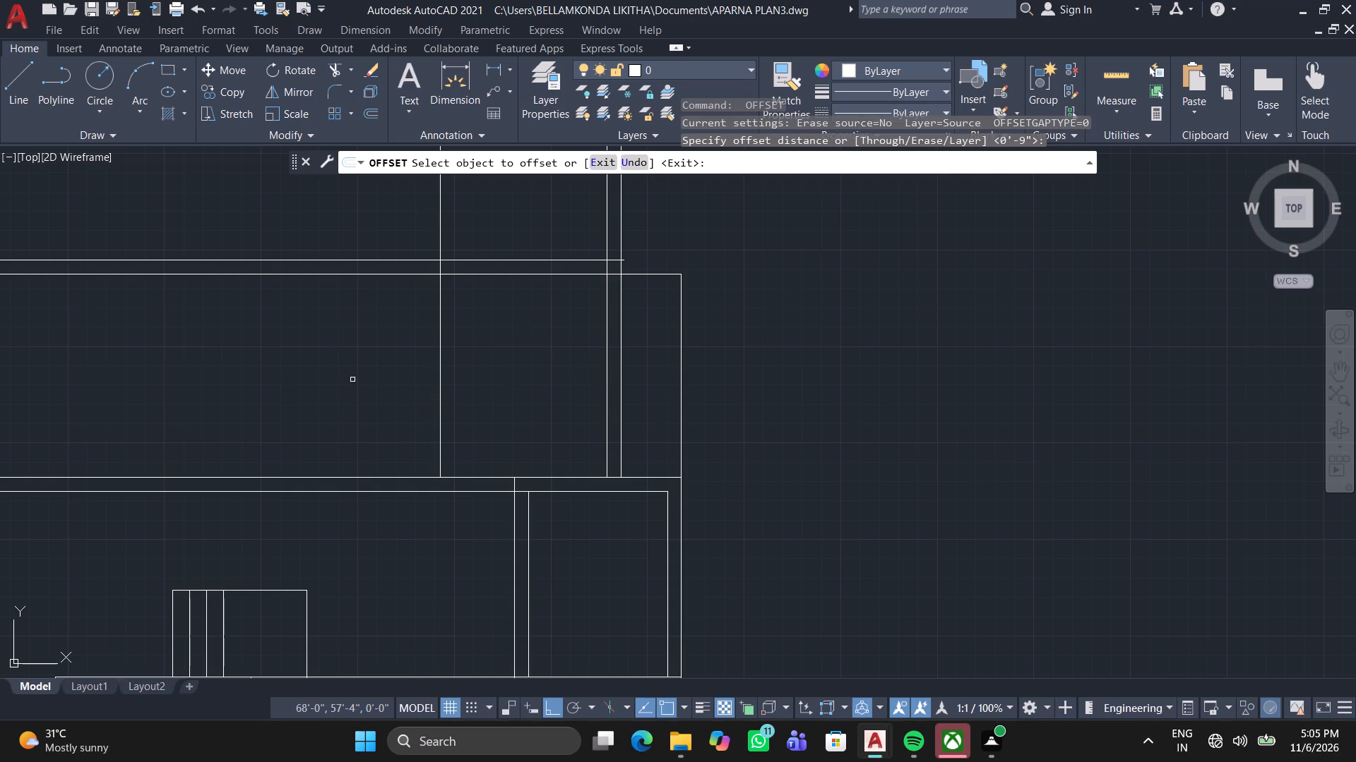
click(438, 364)
click(381, 356)
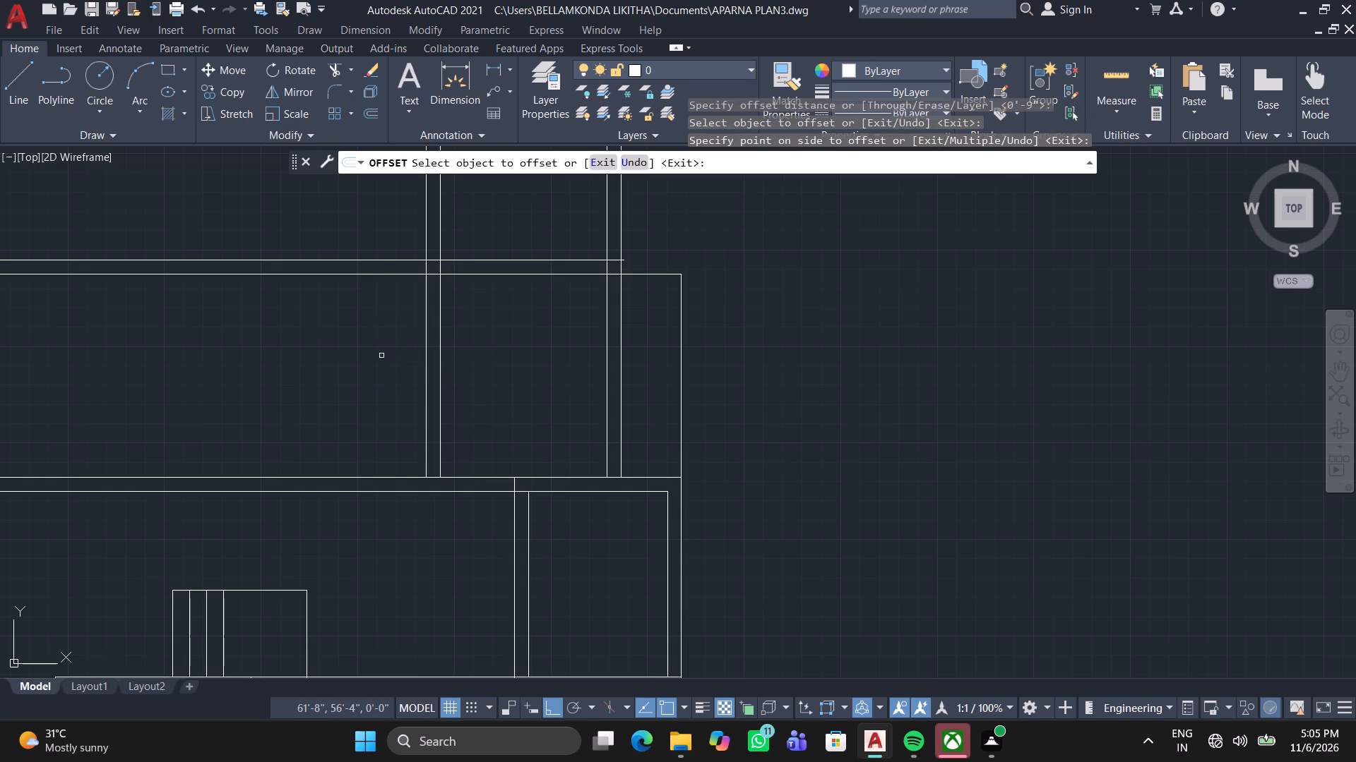
middle_drag(385, 365, 446, 362)
key(space)
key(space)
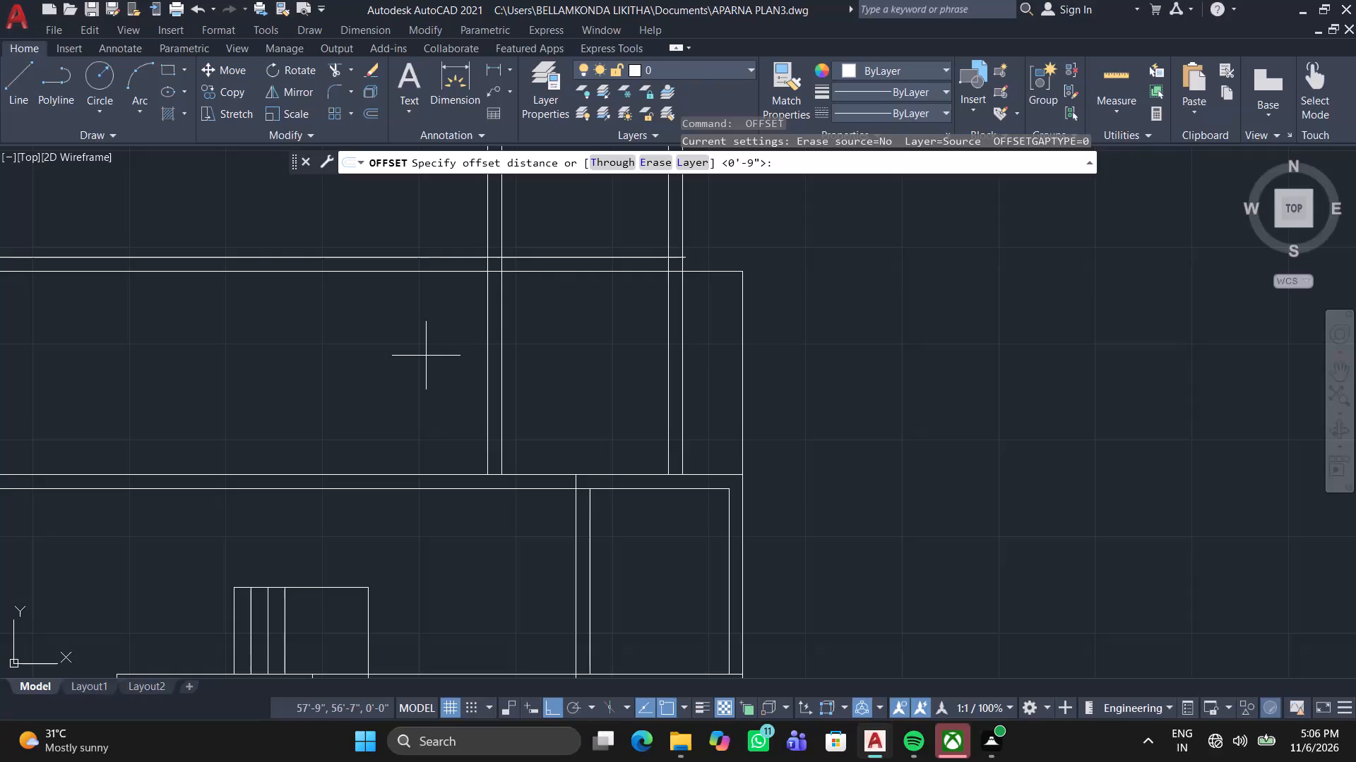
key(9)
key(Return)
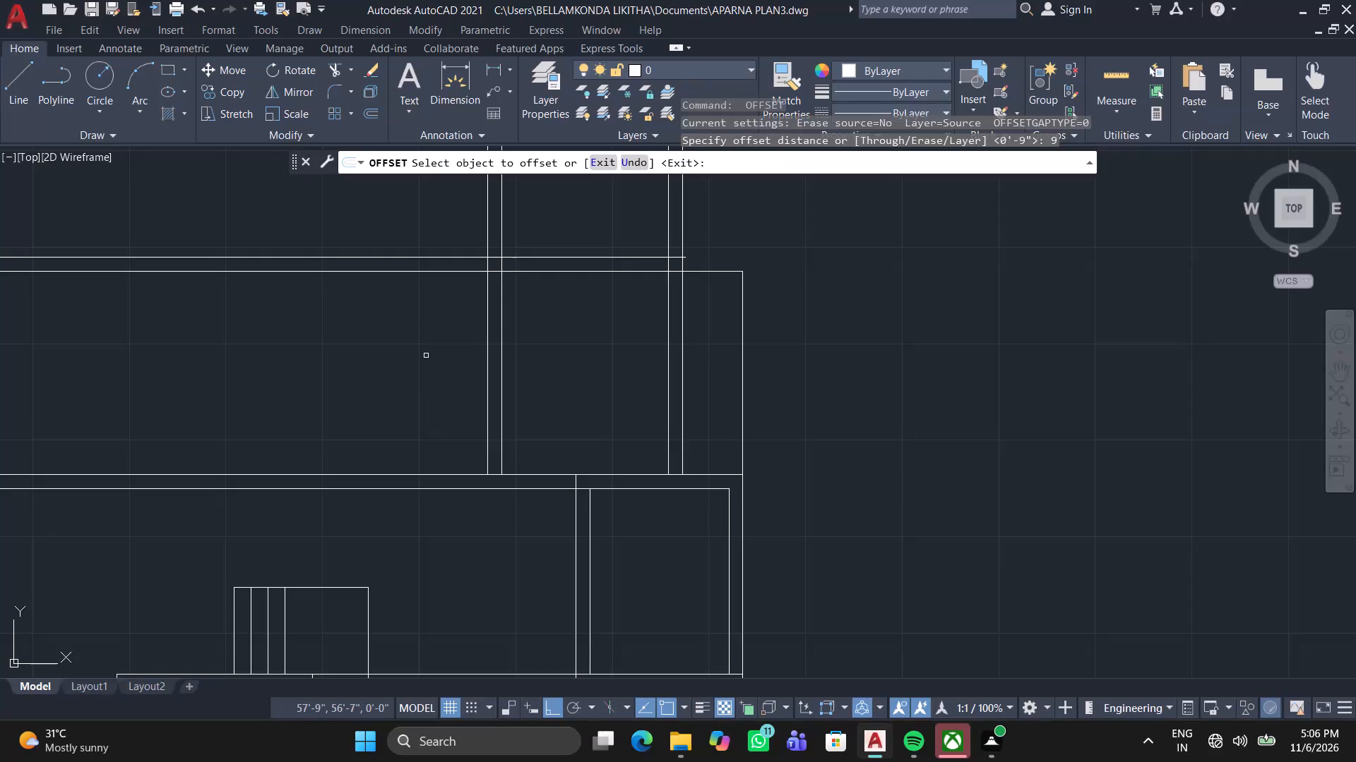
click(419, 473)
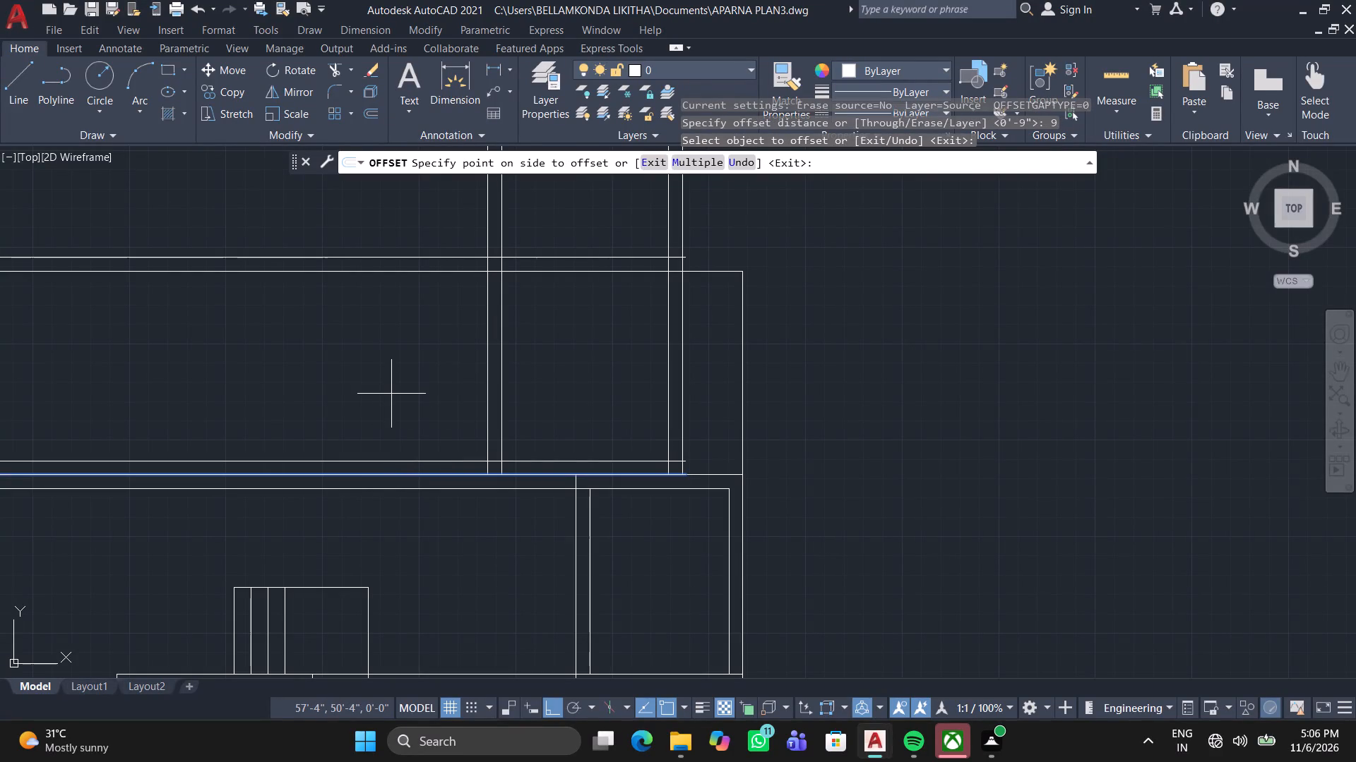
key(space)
Offset the upper long horizontal line above the projecting room 9' upward.
key(space)
text(9')
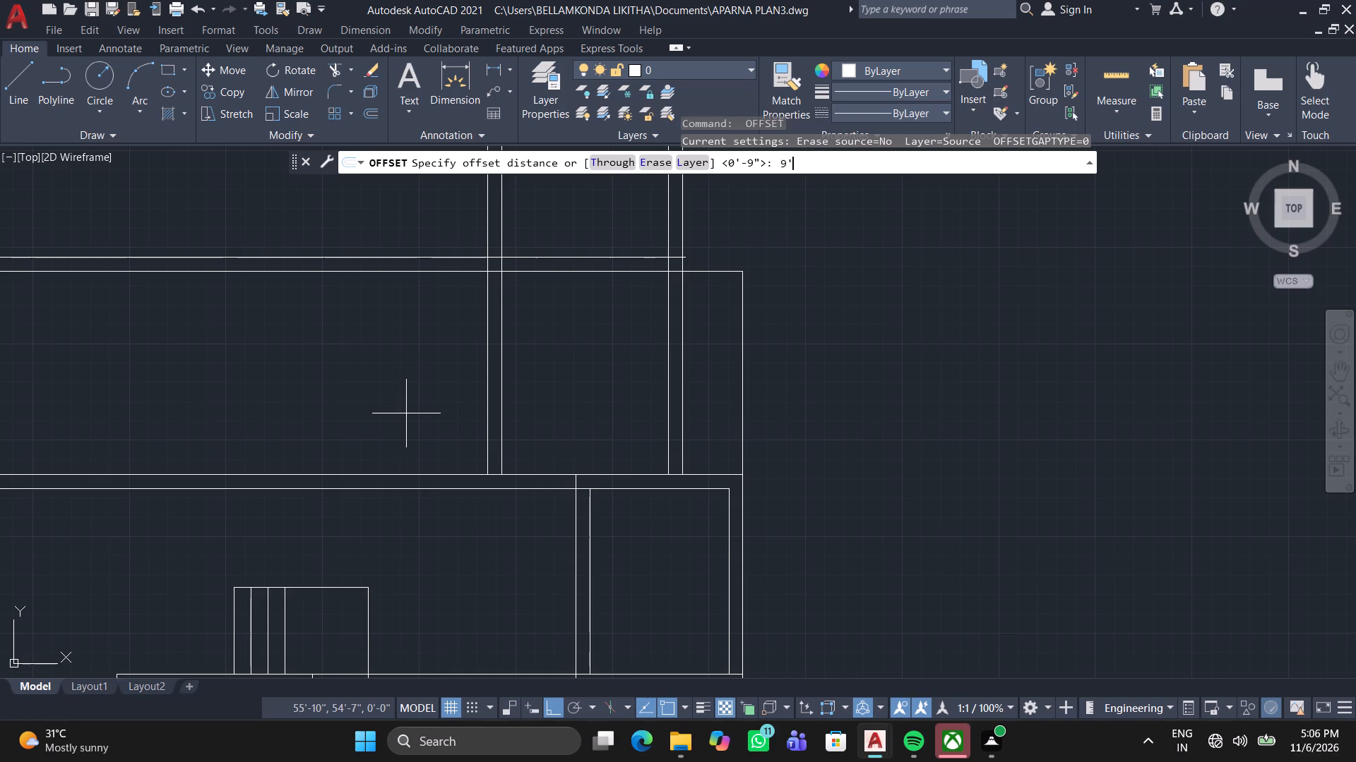
key(Return)
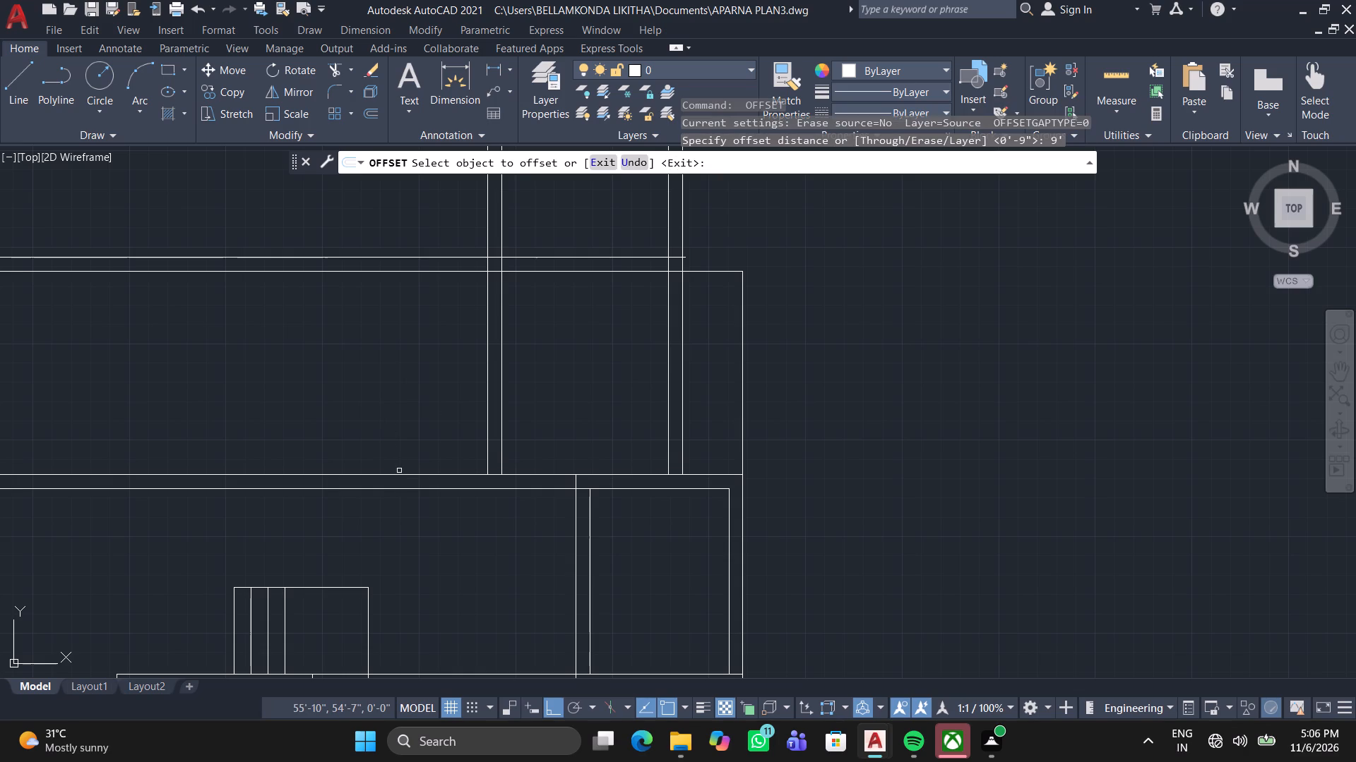
double_click(406, 476)
click(400, 422)
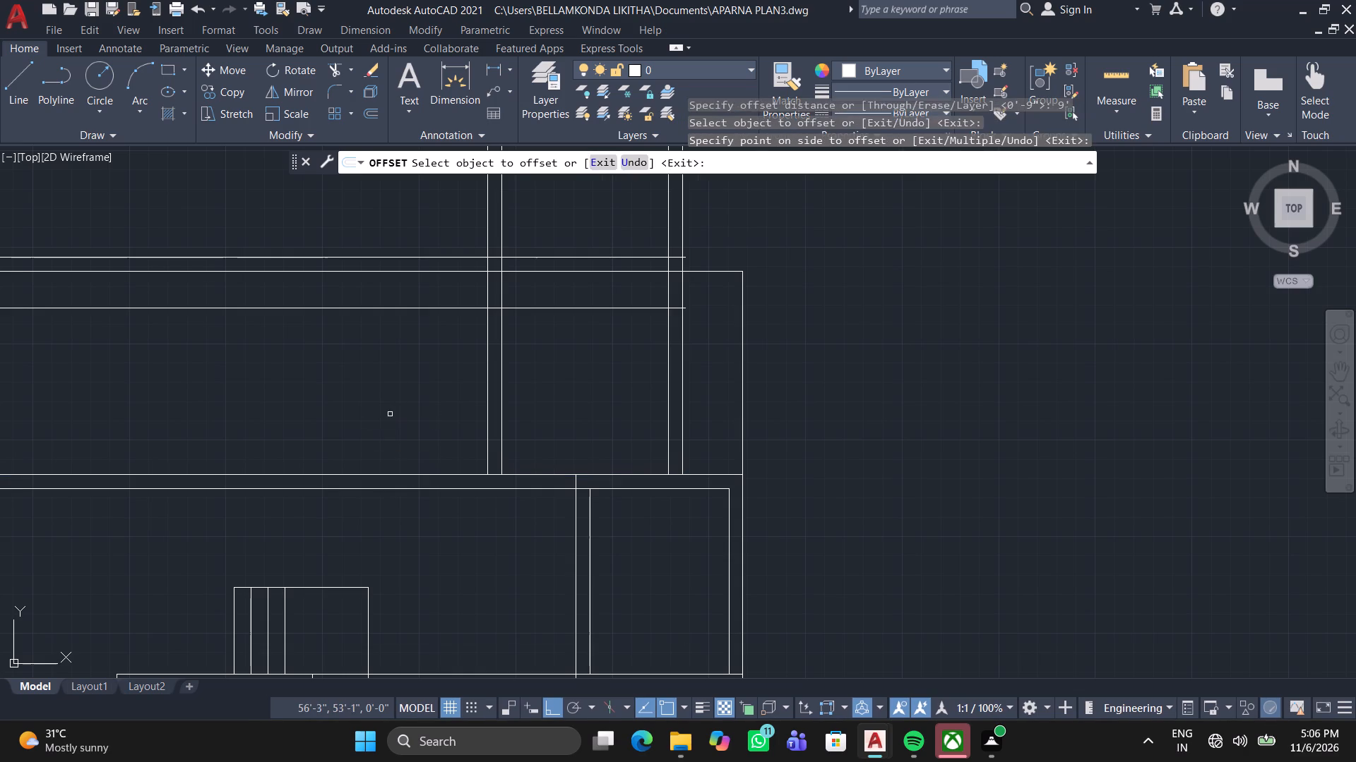
key(space)
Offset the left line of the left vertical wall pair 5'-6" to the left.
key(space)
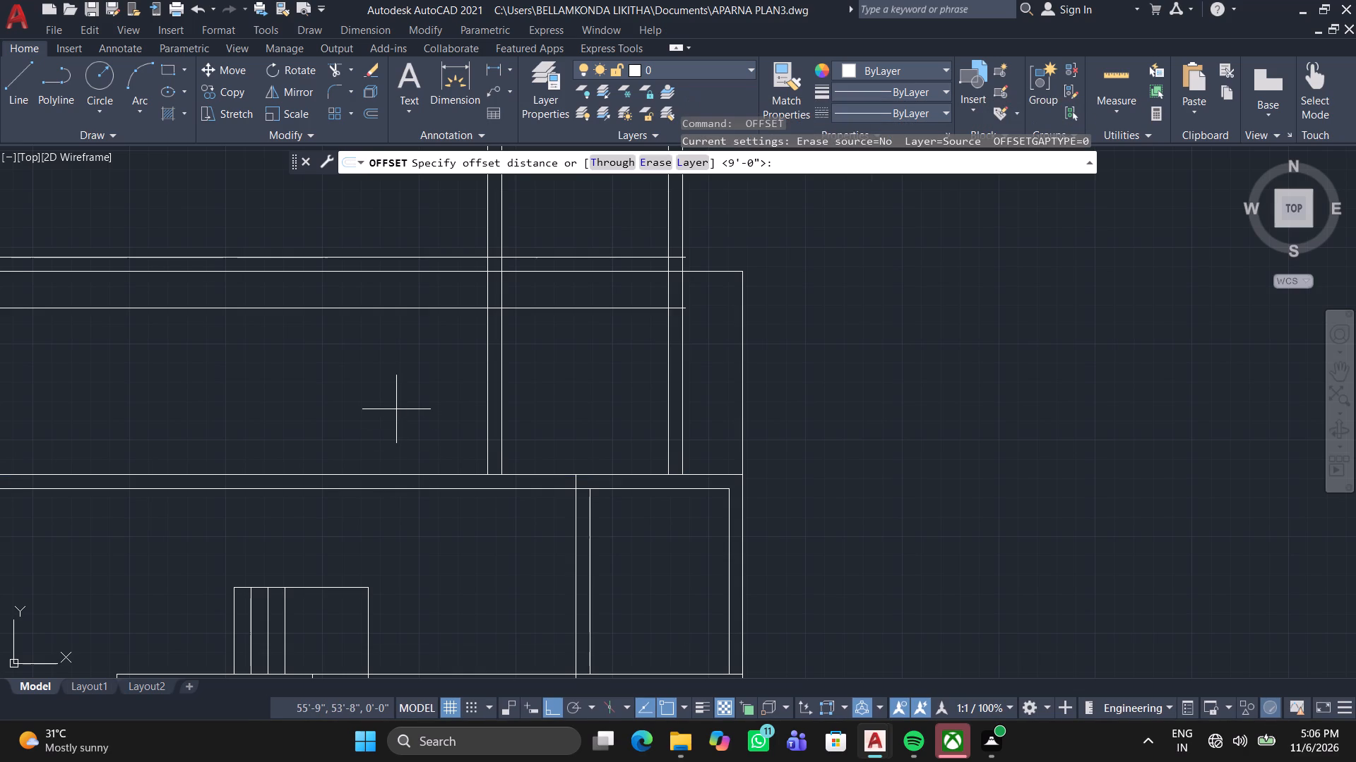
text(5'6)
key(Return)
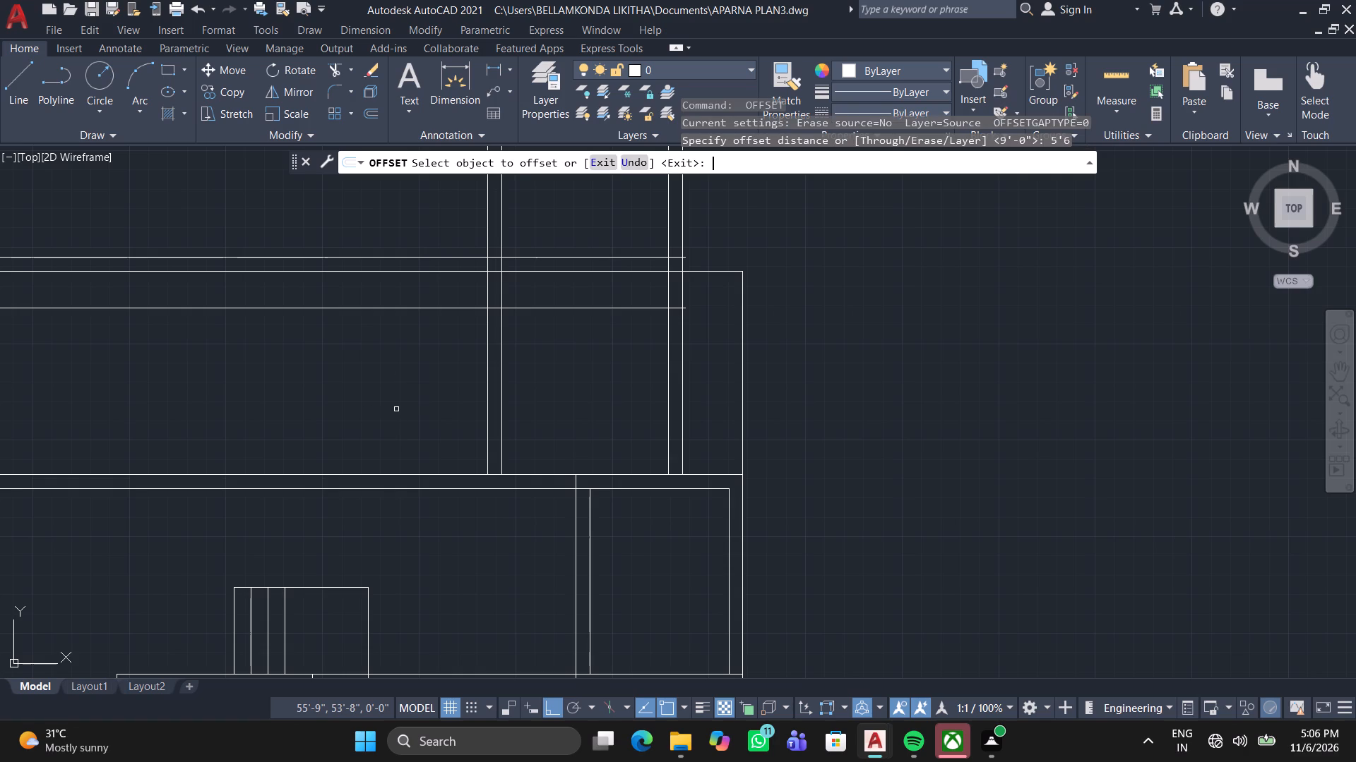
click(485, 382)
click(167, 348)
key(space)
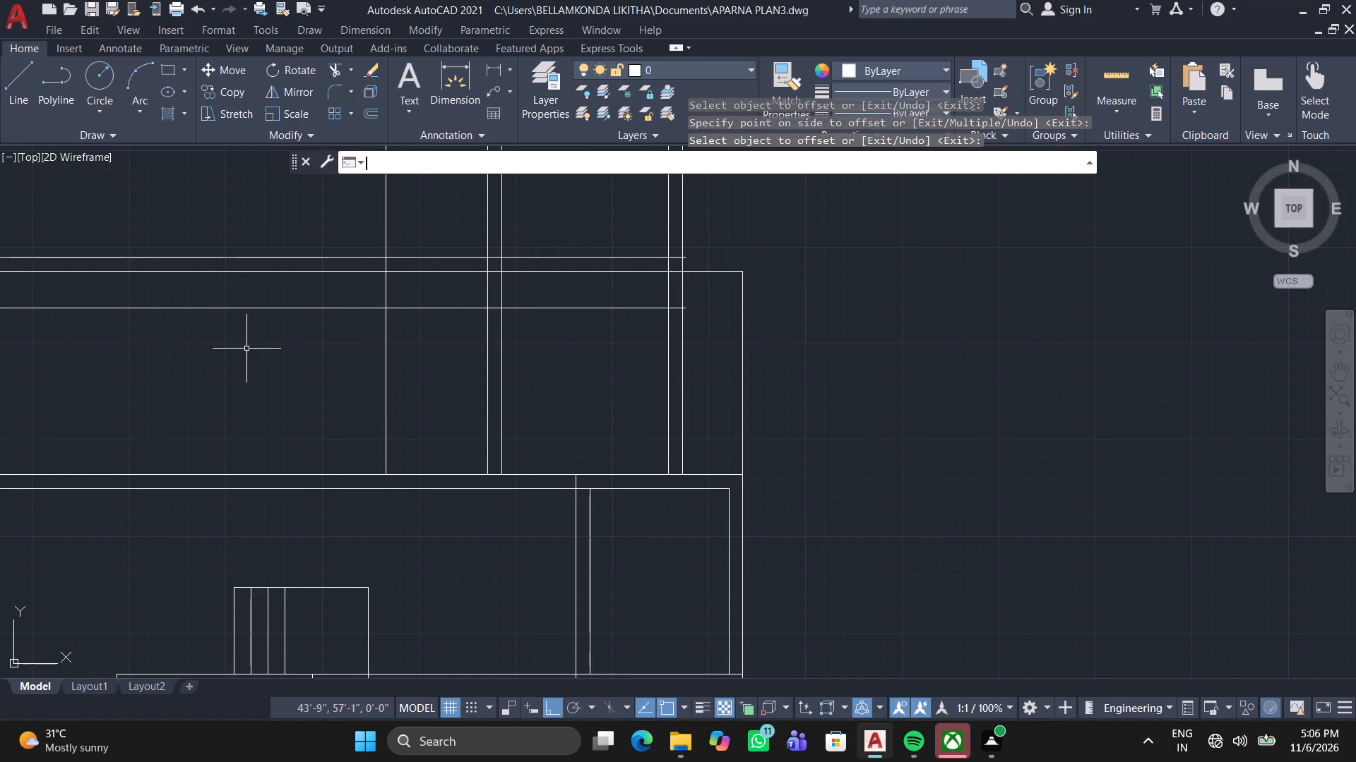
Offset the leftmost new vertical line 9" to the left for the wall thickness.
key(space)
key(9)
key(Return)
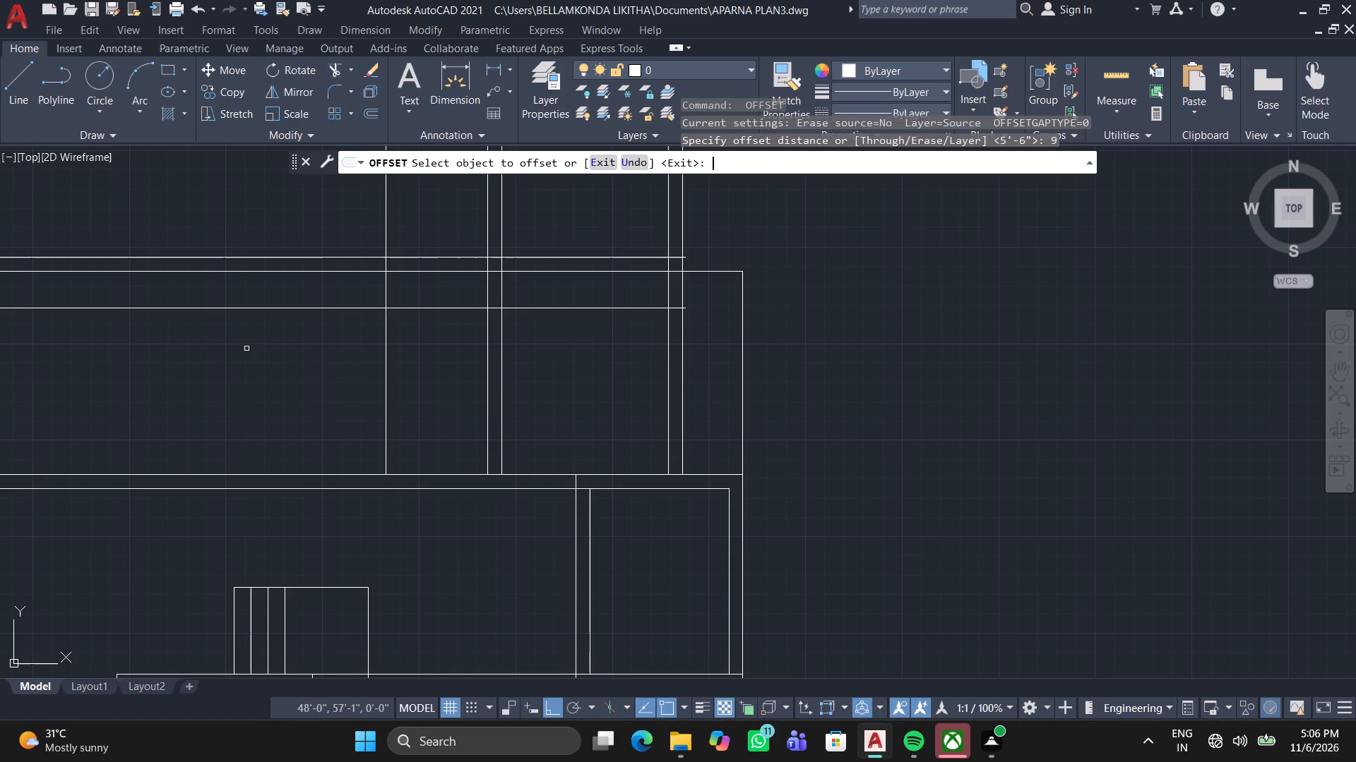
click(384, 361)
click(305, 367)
Offset the horizontal line lying 9' above the upper long horizontal line 9" upward for the wall thickness.
click(339, 308)
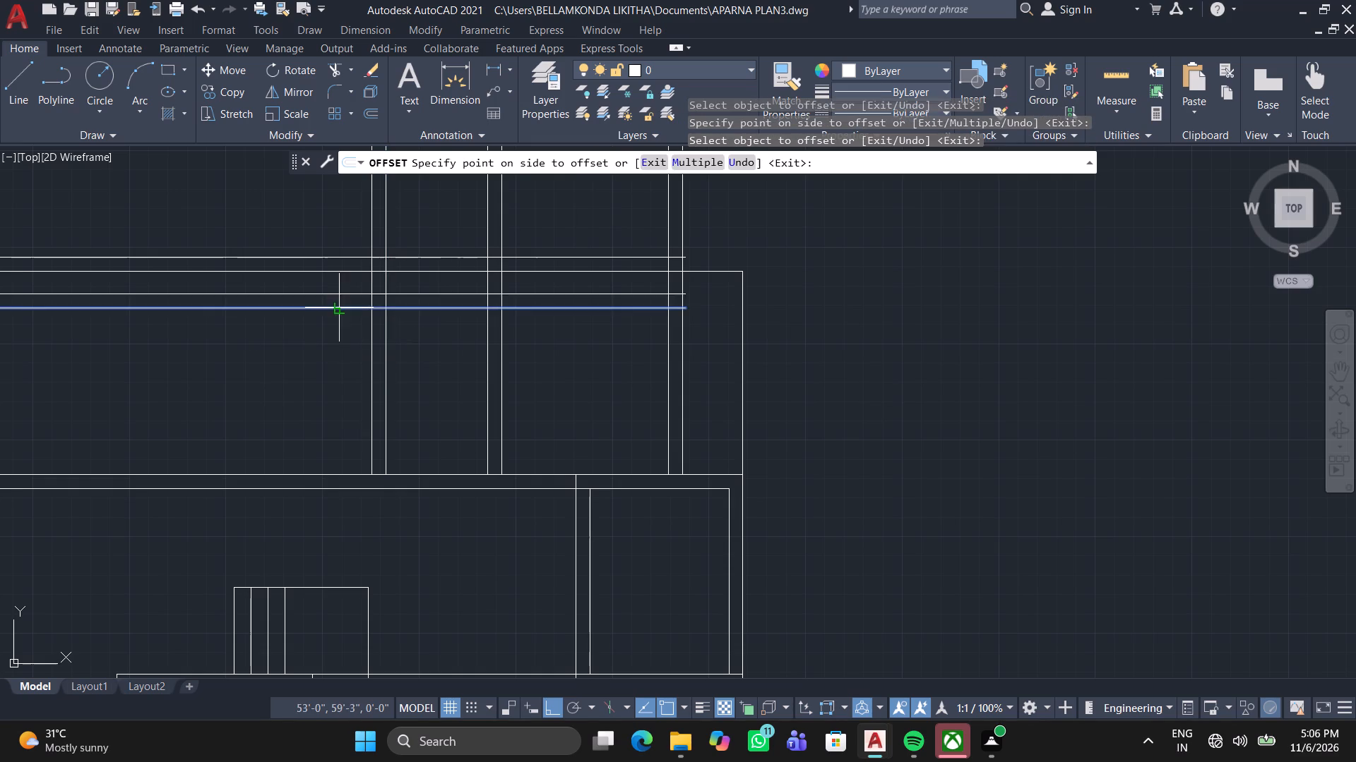
double_click(337, 296)
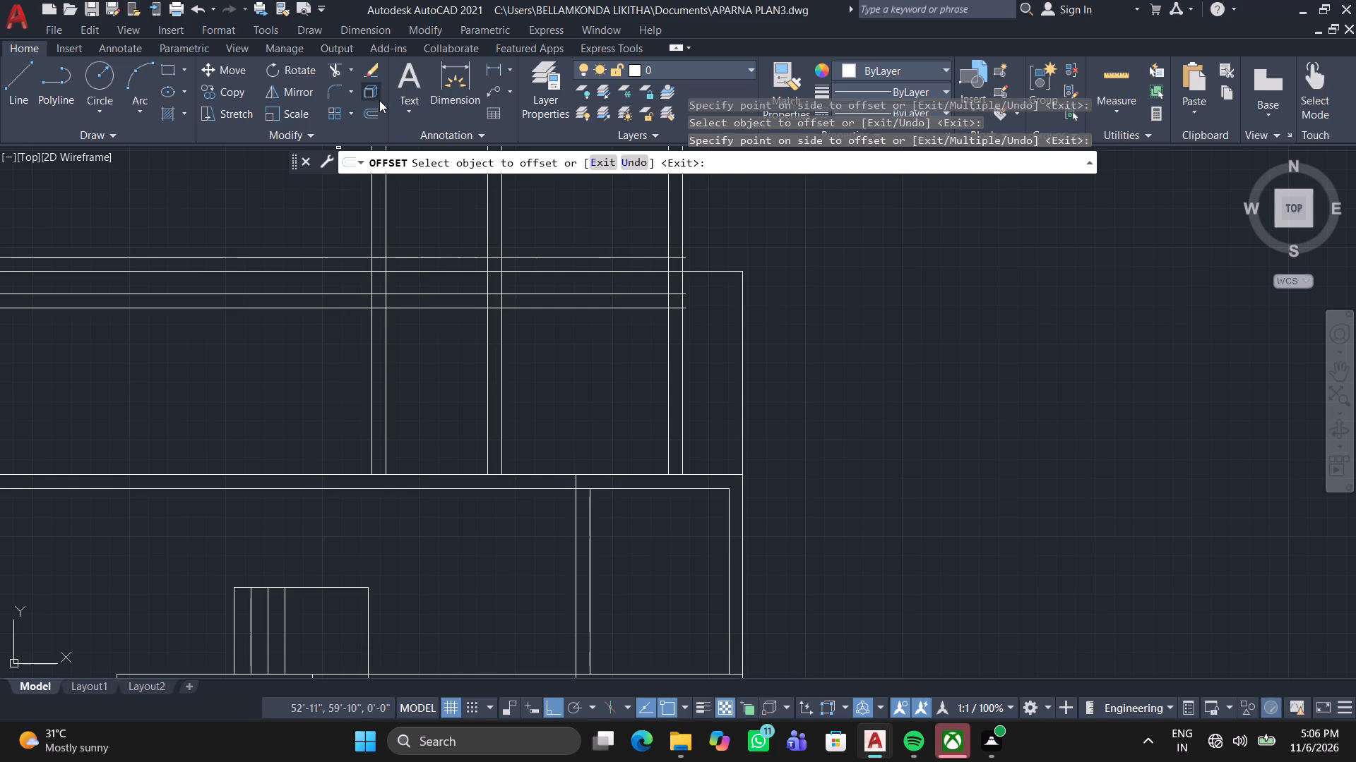
key(space)
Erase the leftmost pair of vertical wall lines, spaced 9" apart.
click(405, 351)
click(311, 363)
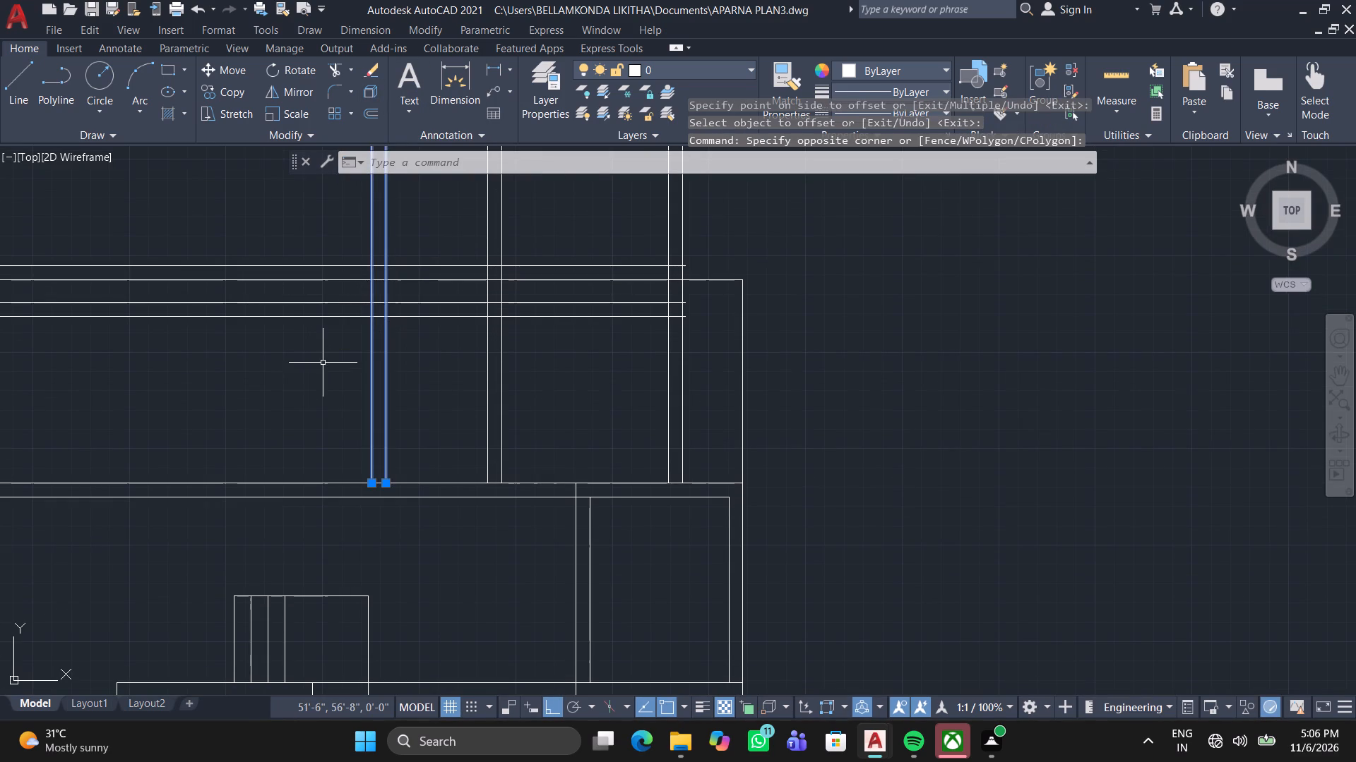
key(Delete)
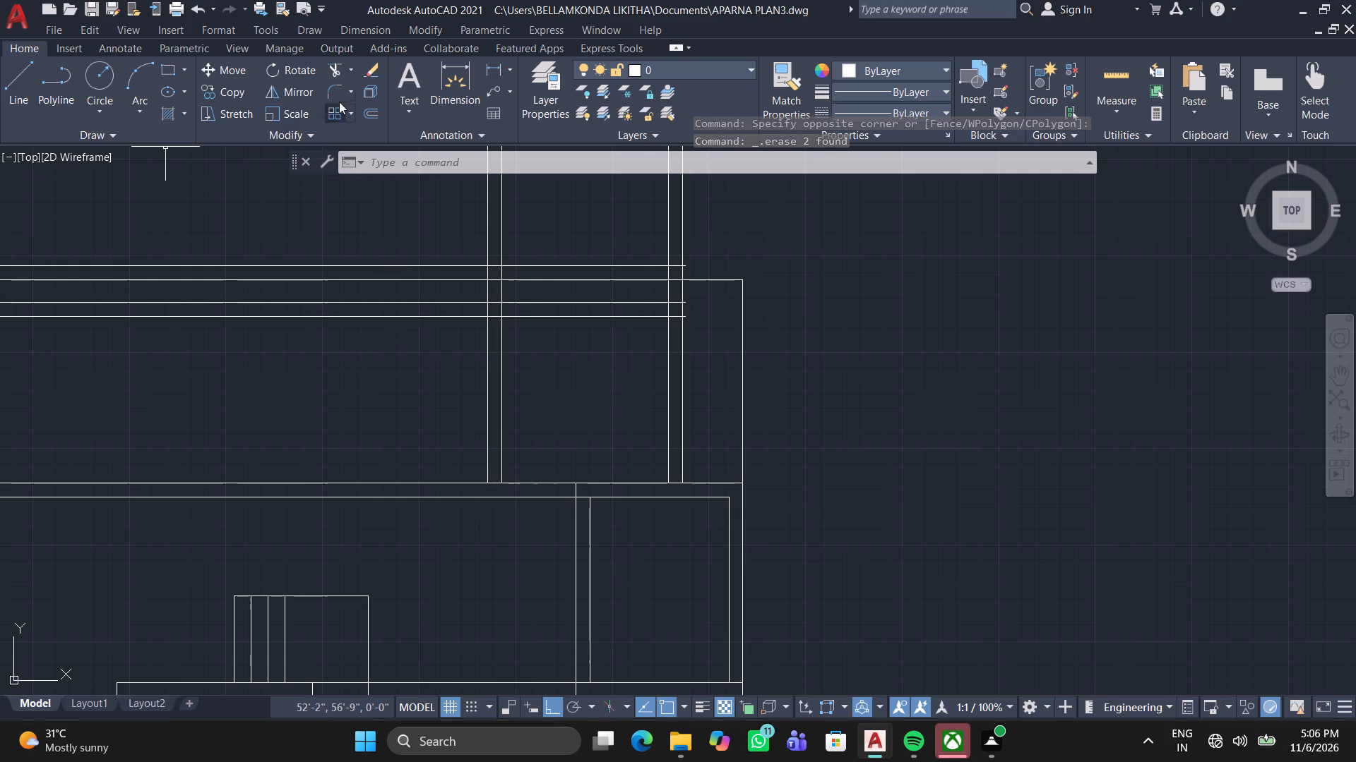
Offset the upper long horizontal line above the projecting room 7'-4" upward.
click(374, 114)
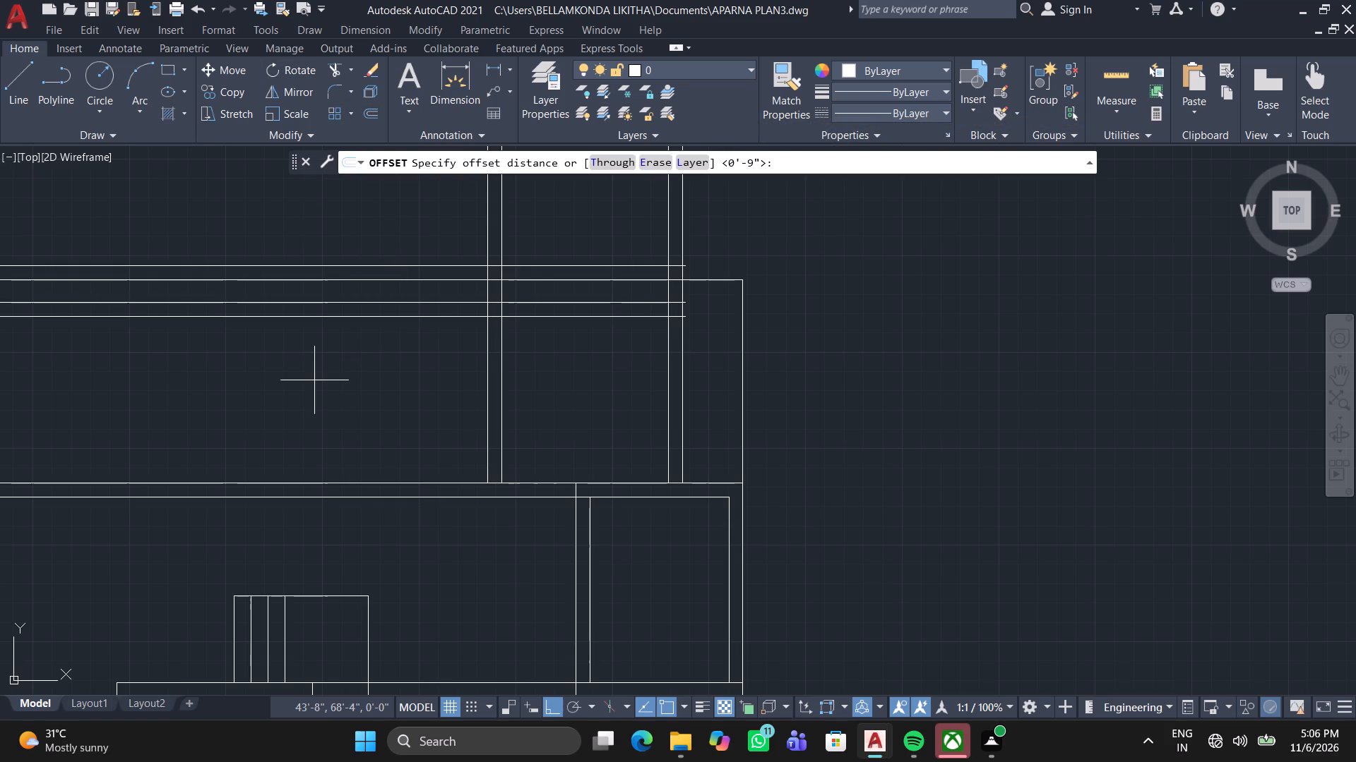
text(7'4)
key(Return)
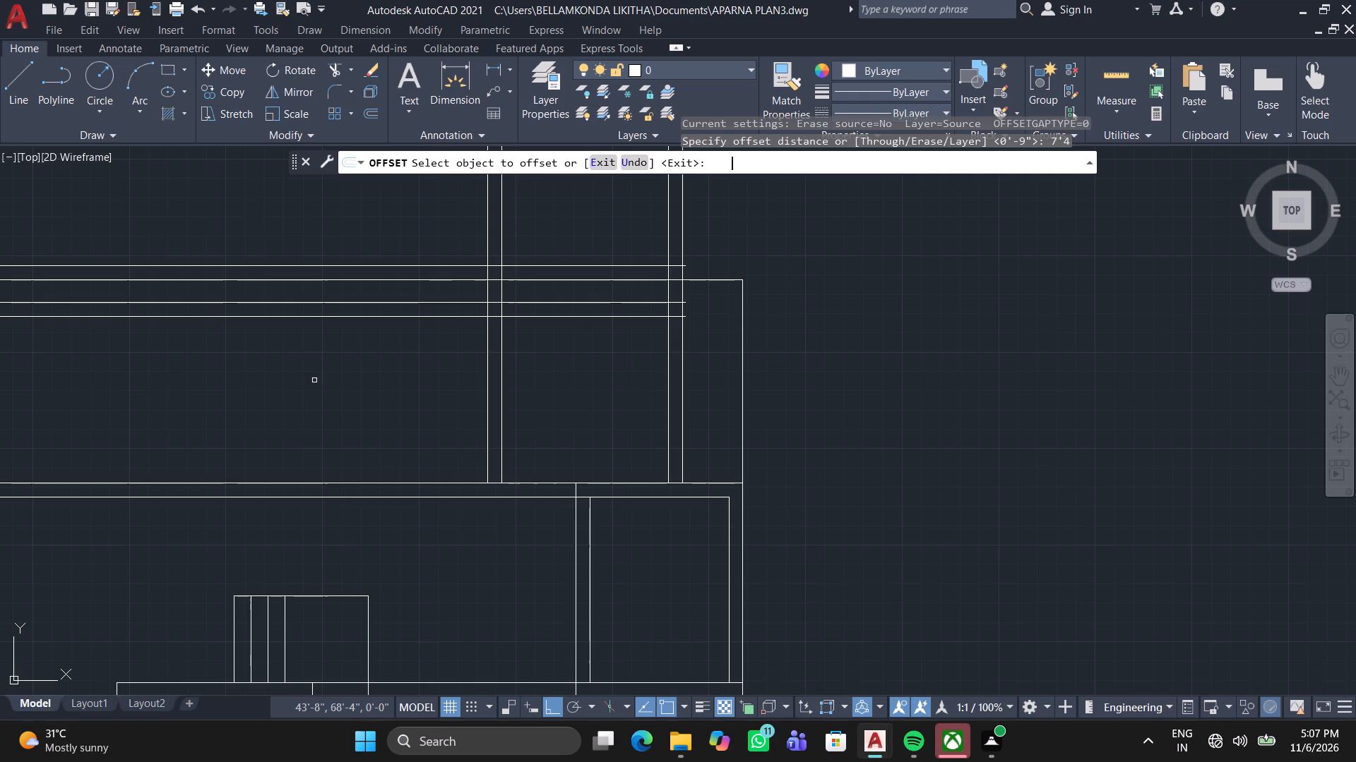
click(428, 483)
click(437, 416)
key(space)
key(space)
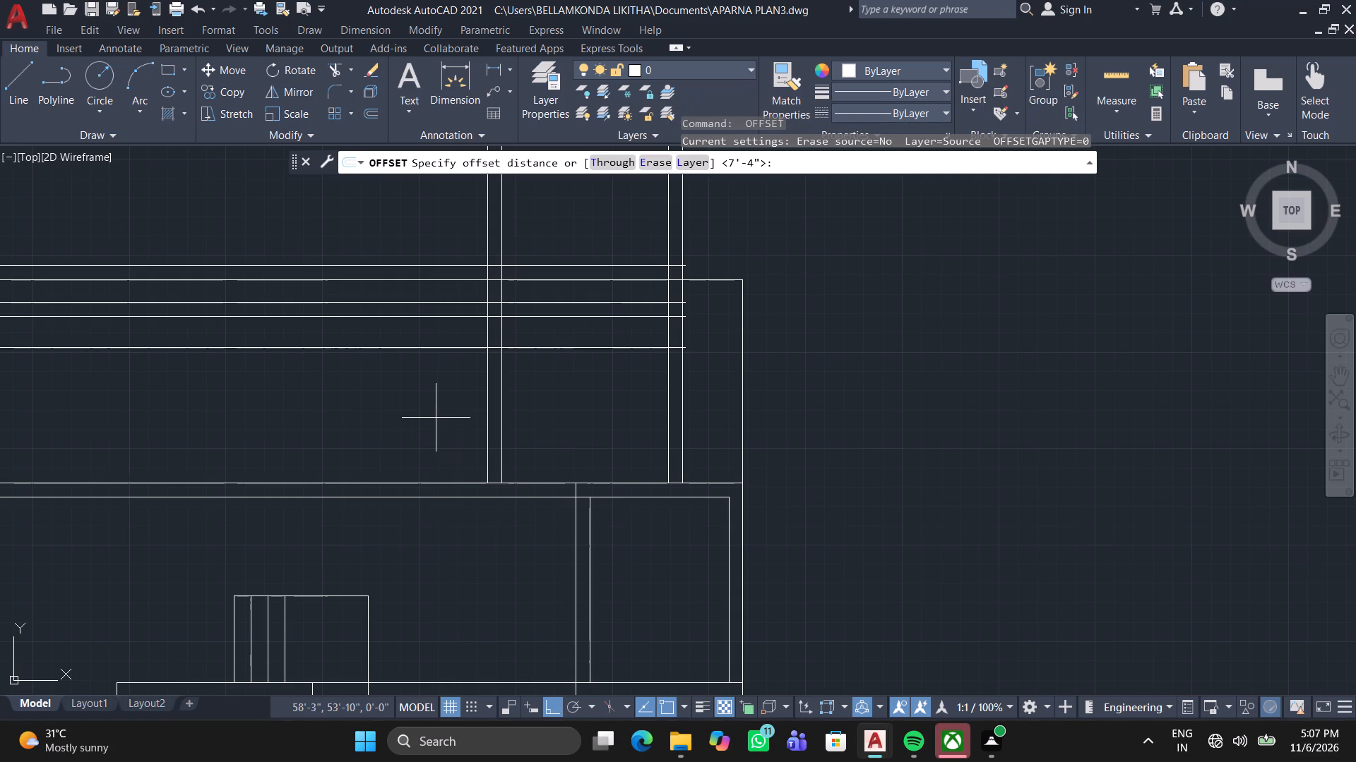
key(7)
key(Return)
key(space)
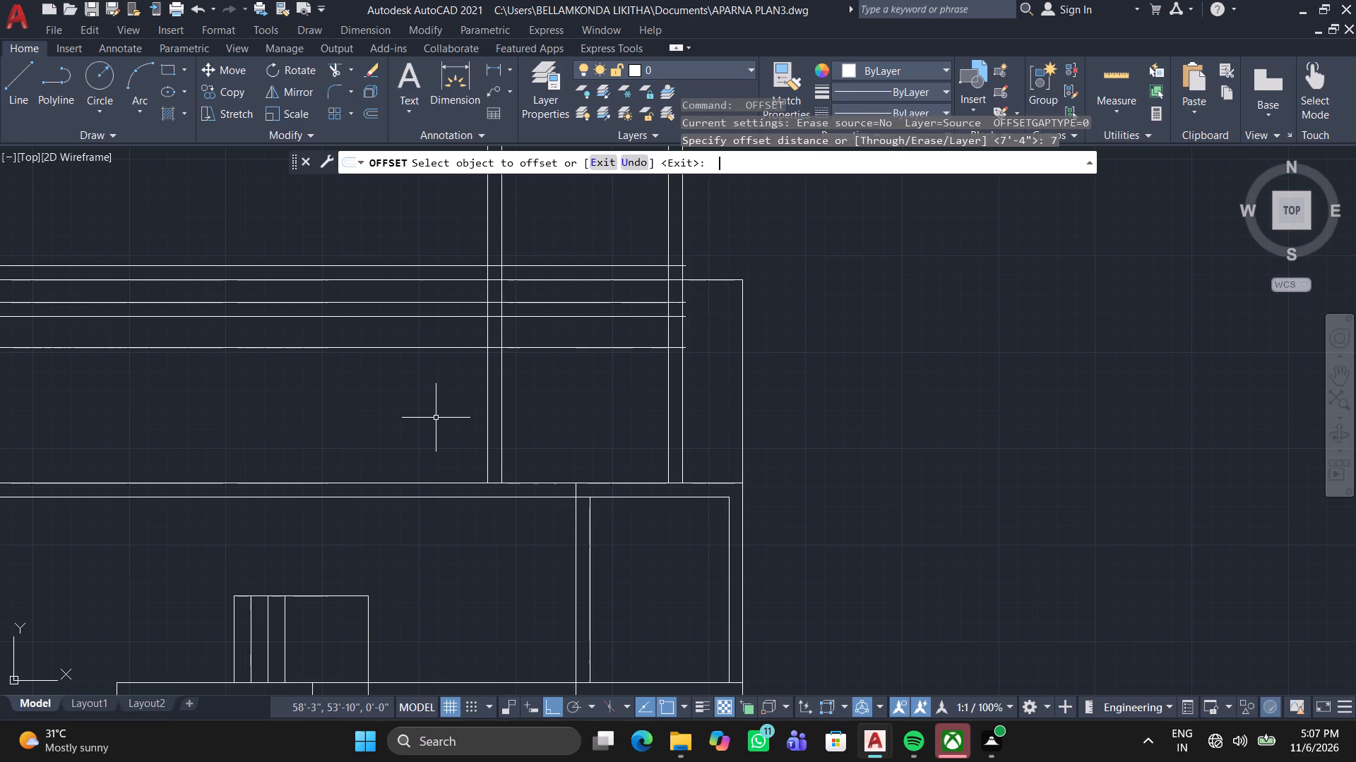
Offset the left line of the left vertical wall pair 7' to the left.
key(space)
text(7')
key(Return)
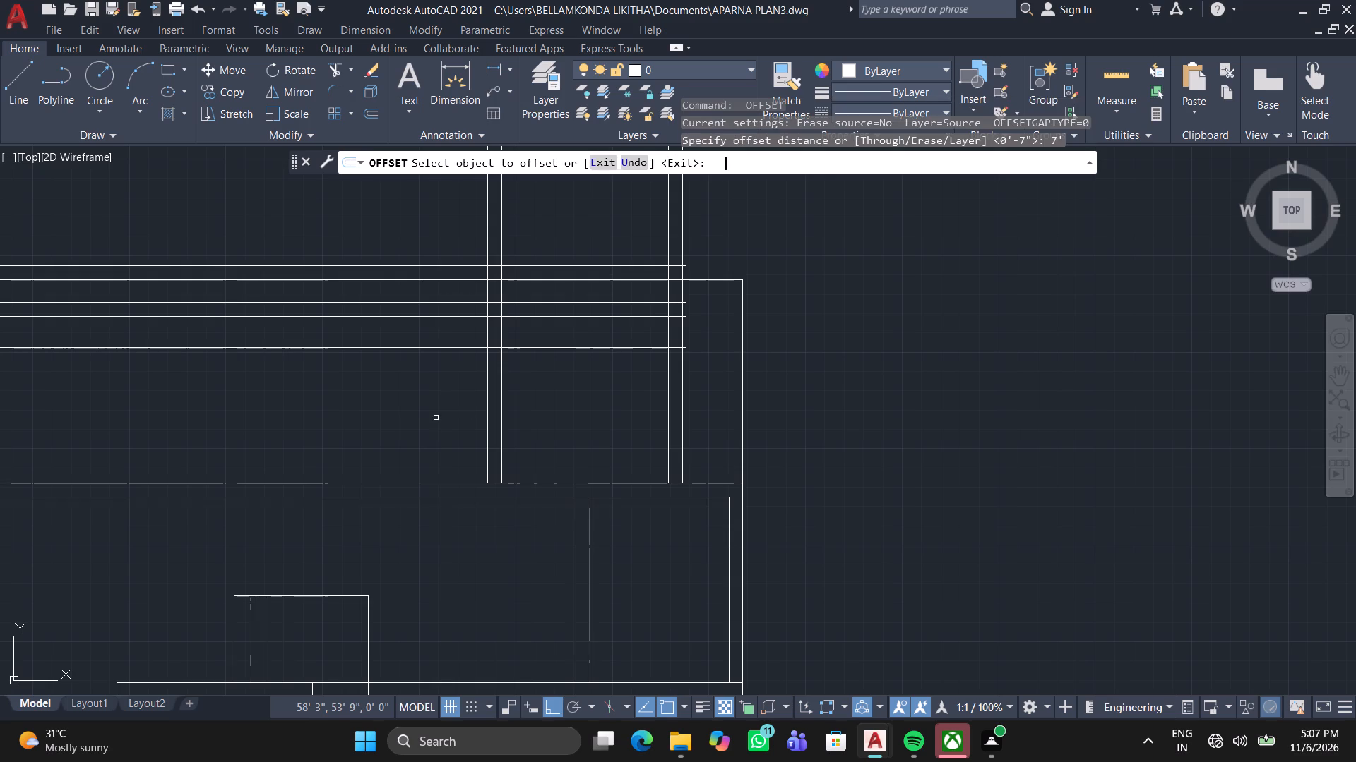
click(485, 408)
click(381, 412)
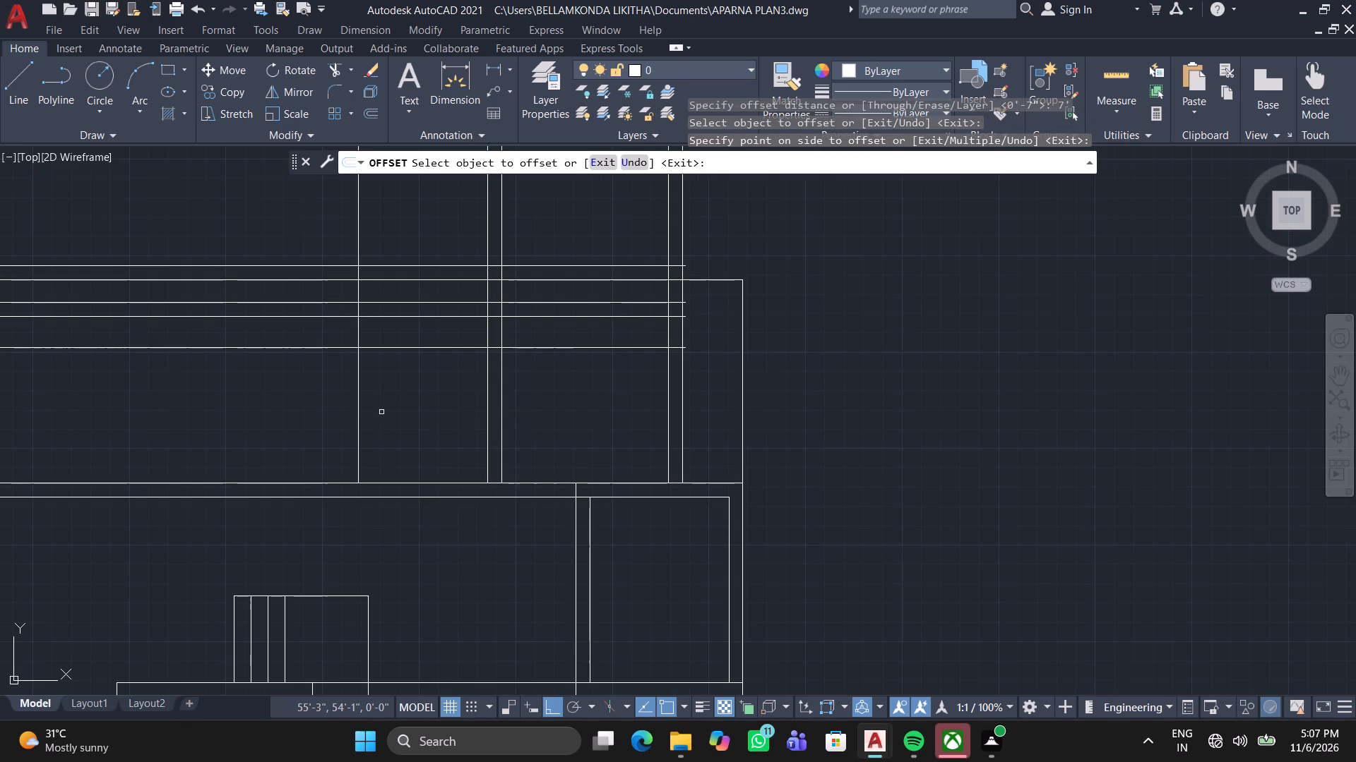
key(space)
Offset the horizontal line lying 7'-4" above the upper long horizontal line 9" upward for the wall thickness.
key(space)
key(9)
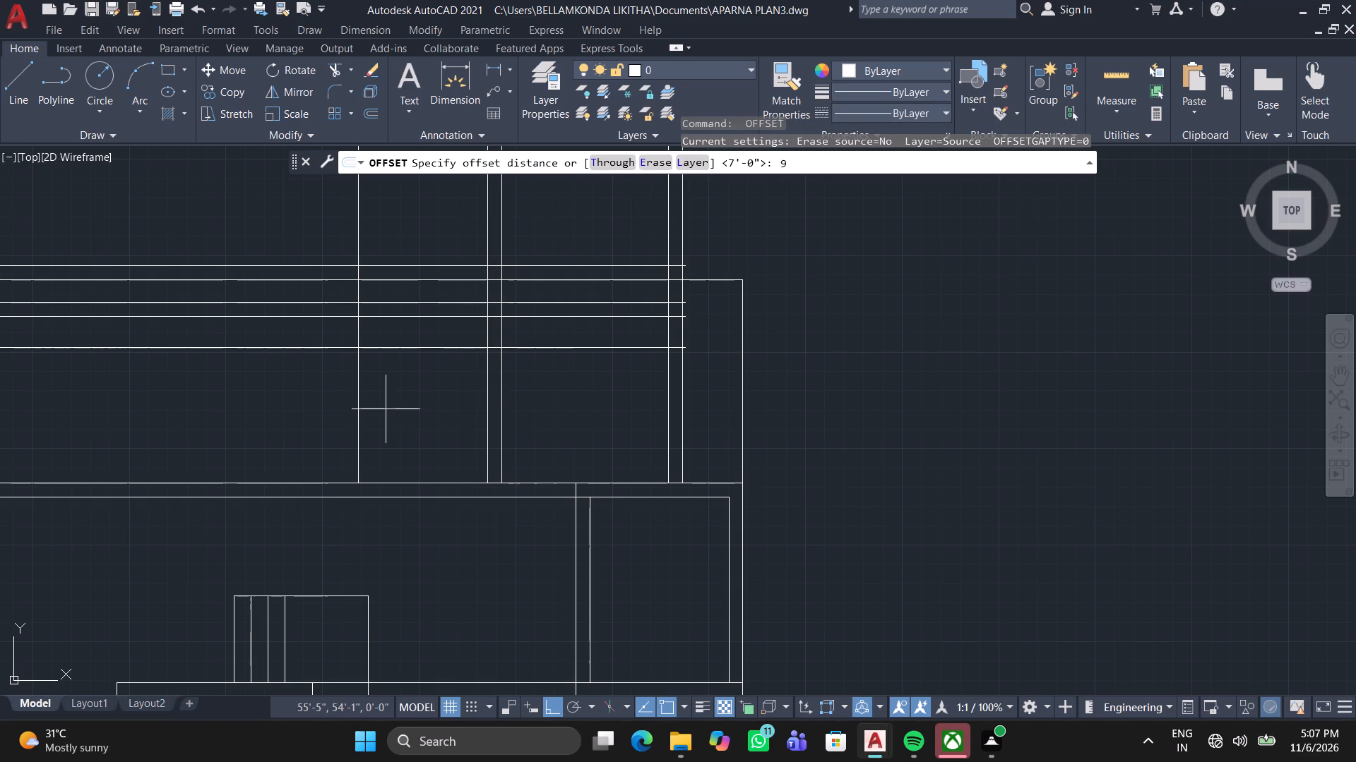
key(Return)
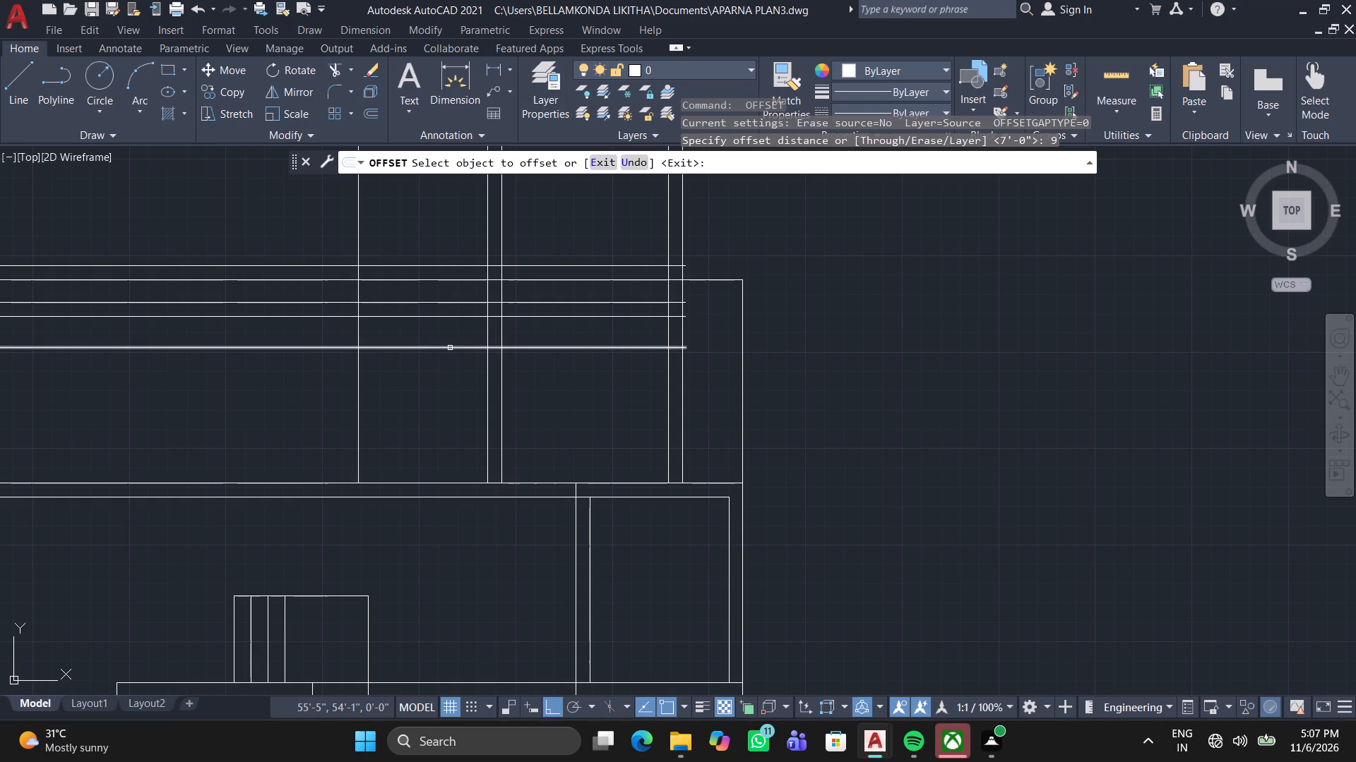
click(451, 348)
click(456, 328)
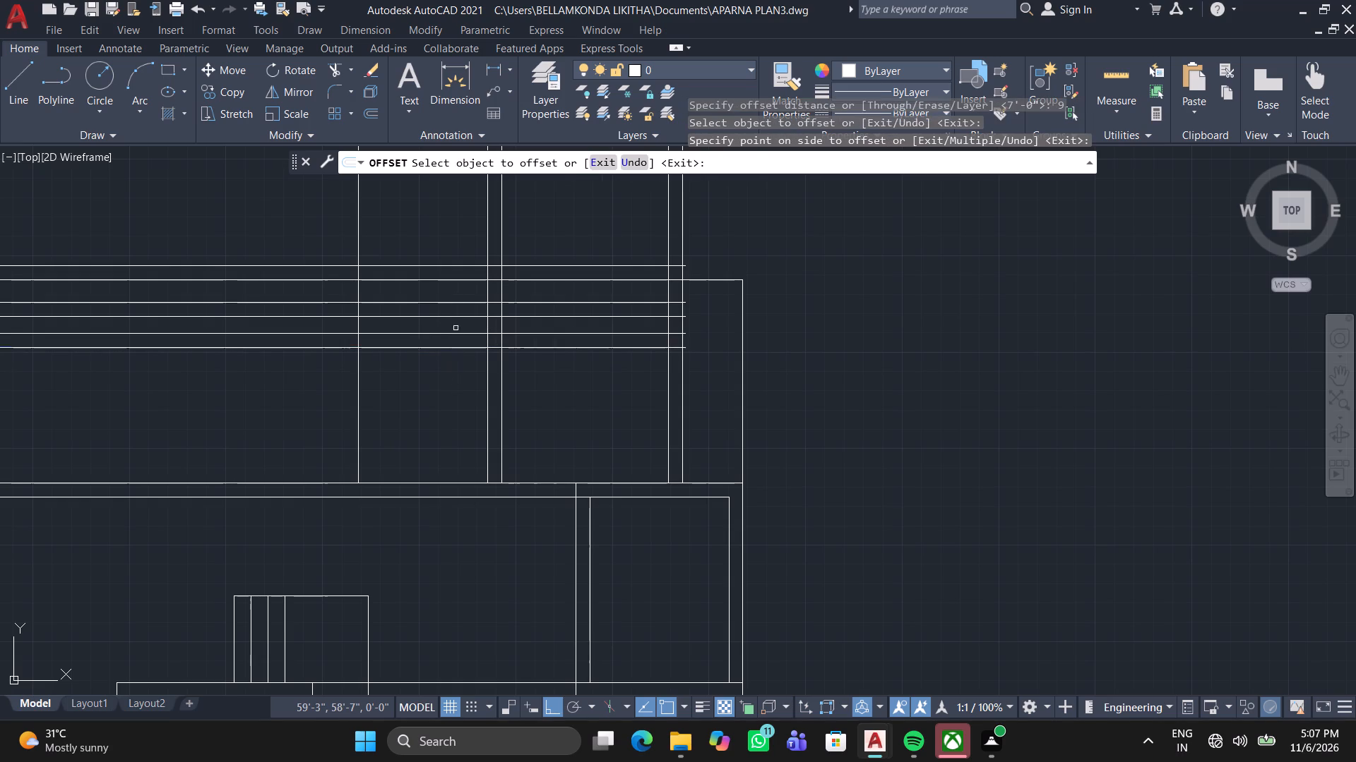
Offset the leftmost vertical line, 7' left of the wall pair, 9" to the left for the wall thickness.
click(359, 391)
click(286, 392)
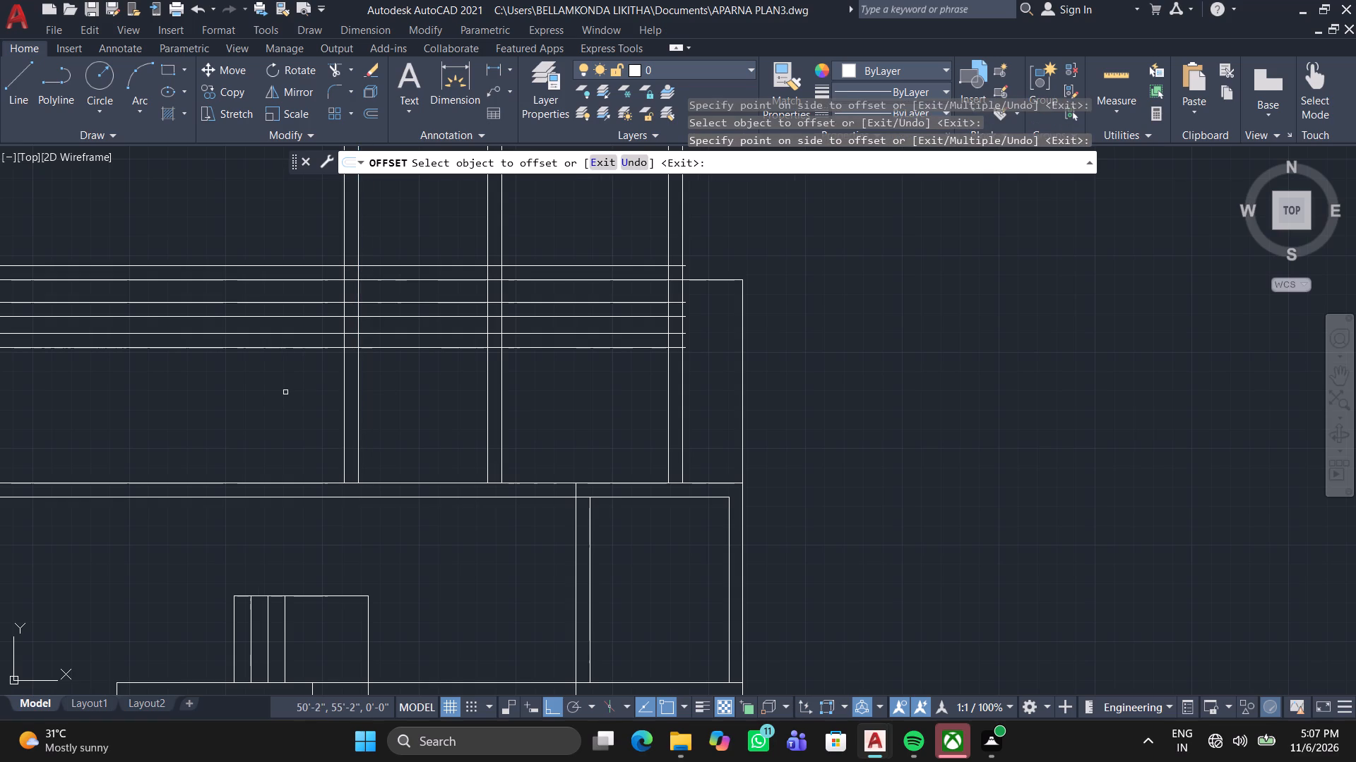
key(space)
Offset the left line of the leftmost vertical wall pair 5'-6" to the left.
key(space)
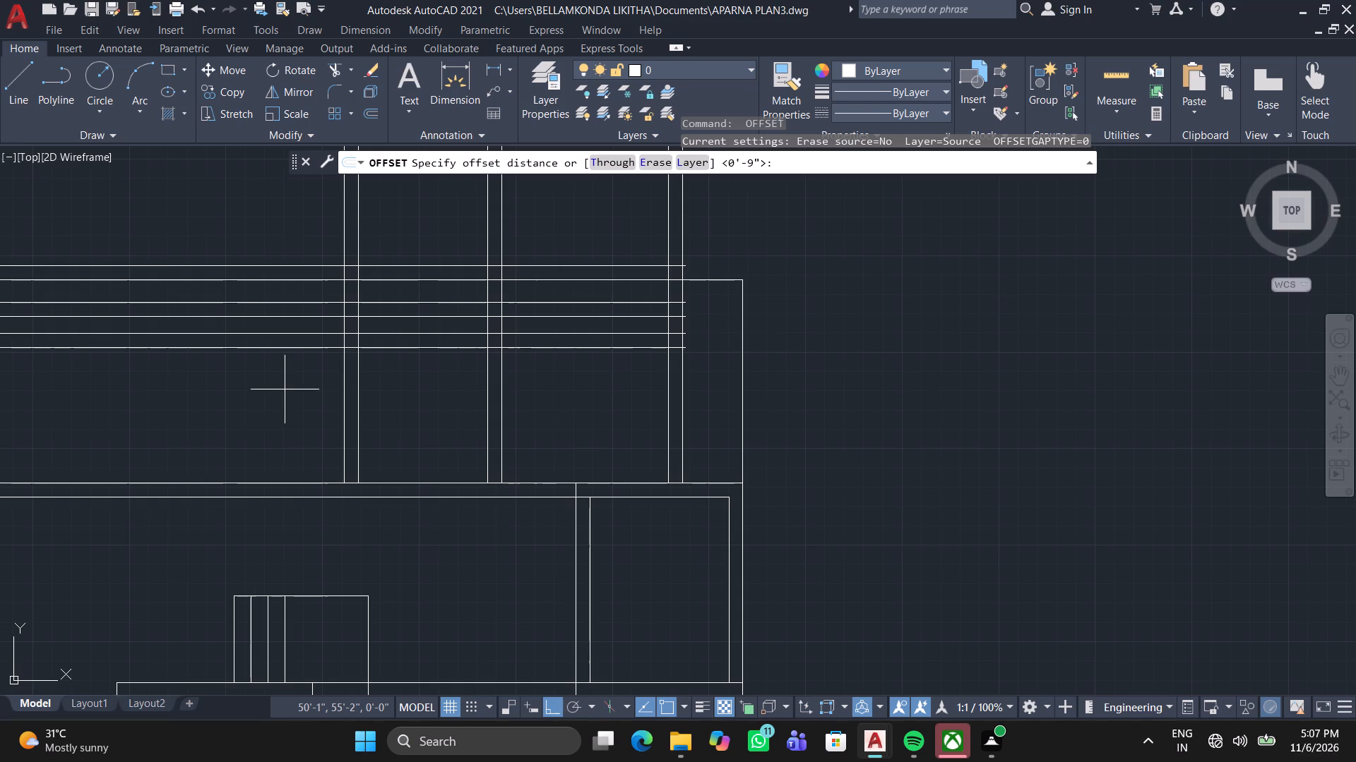
key(5)
text('6)
key(Return)
click(345, 406)
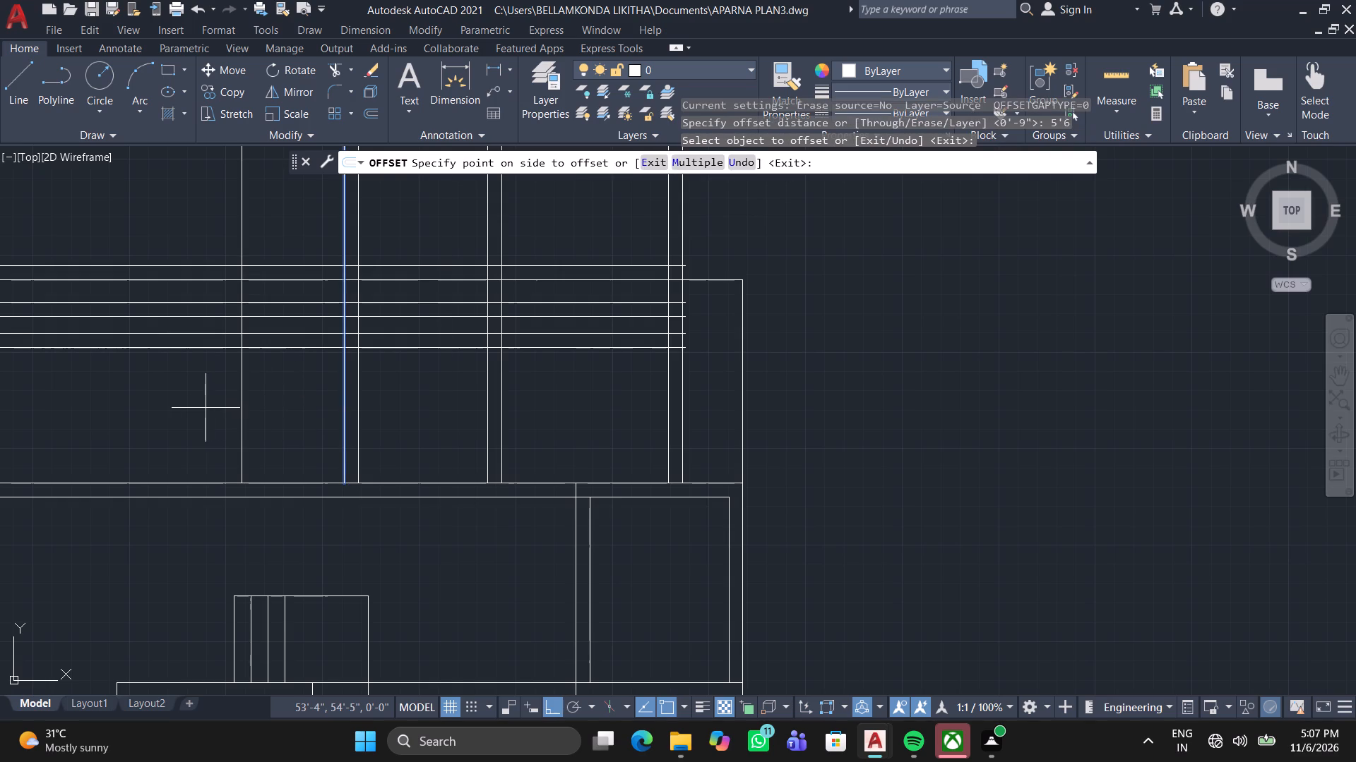
click(203, 409)
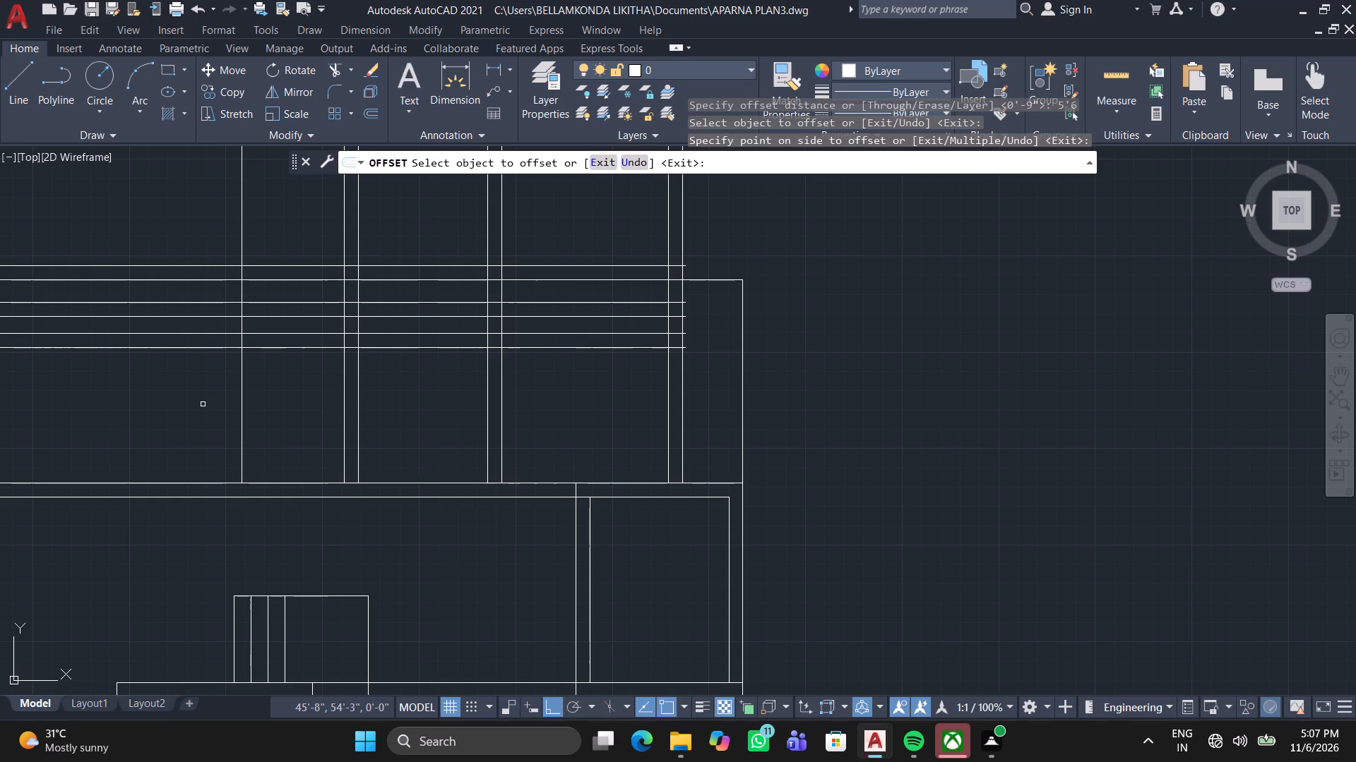
Offset the new leftmost vertical line 9" to the left for the wall thickness.
key(space)
key(space)
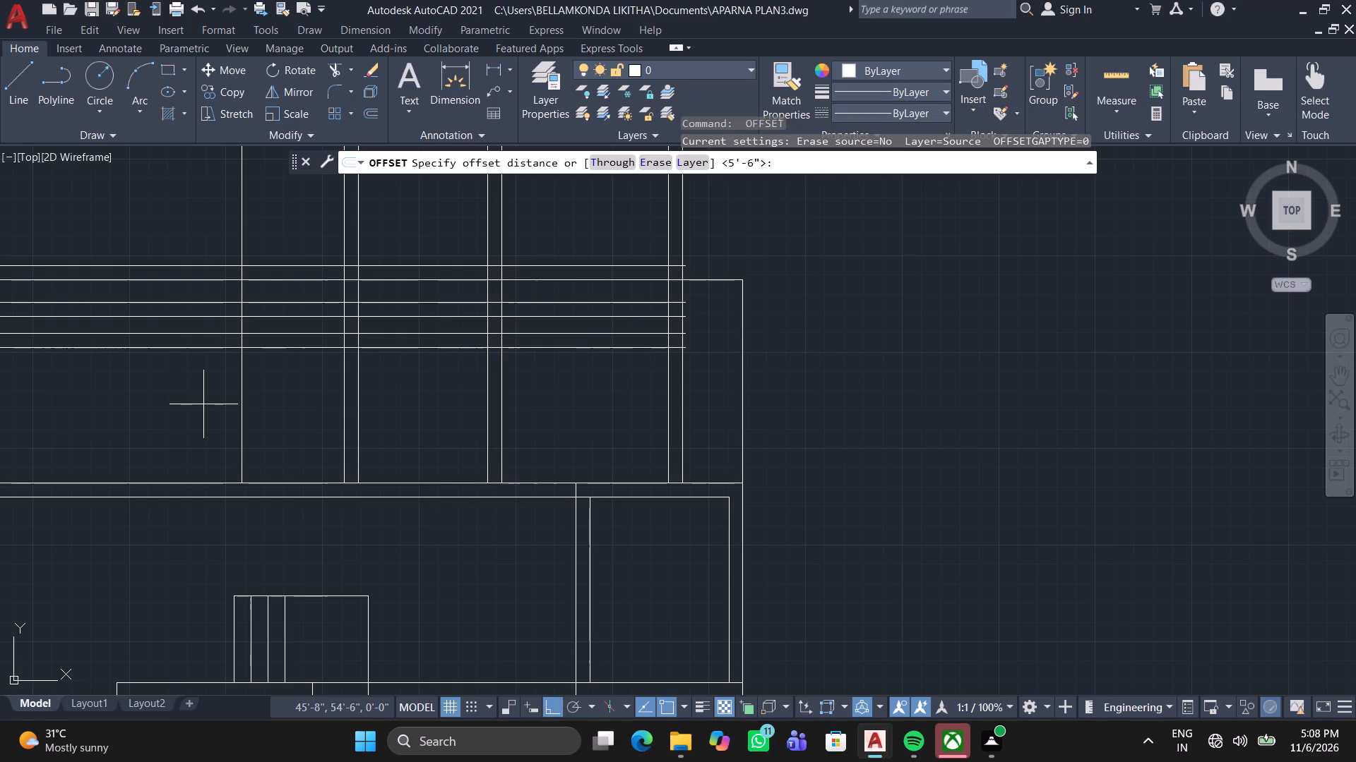
key(9)
key(Return)
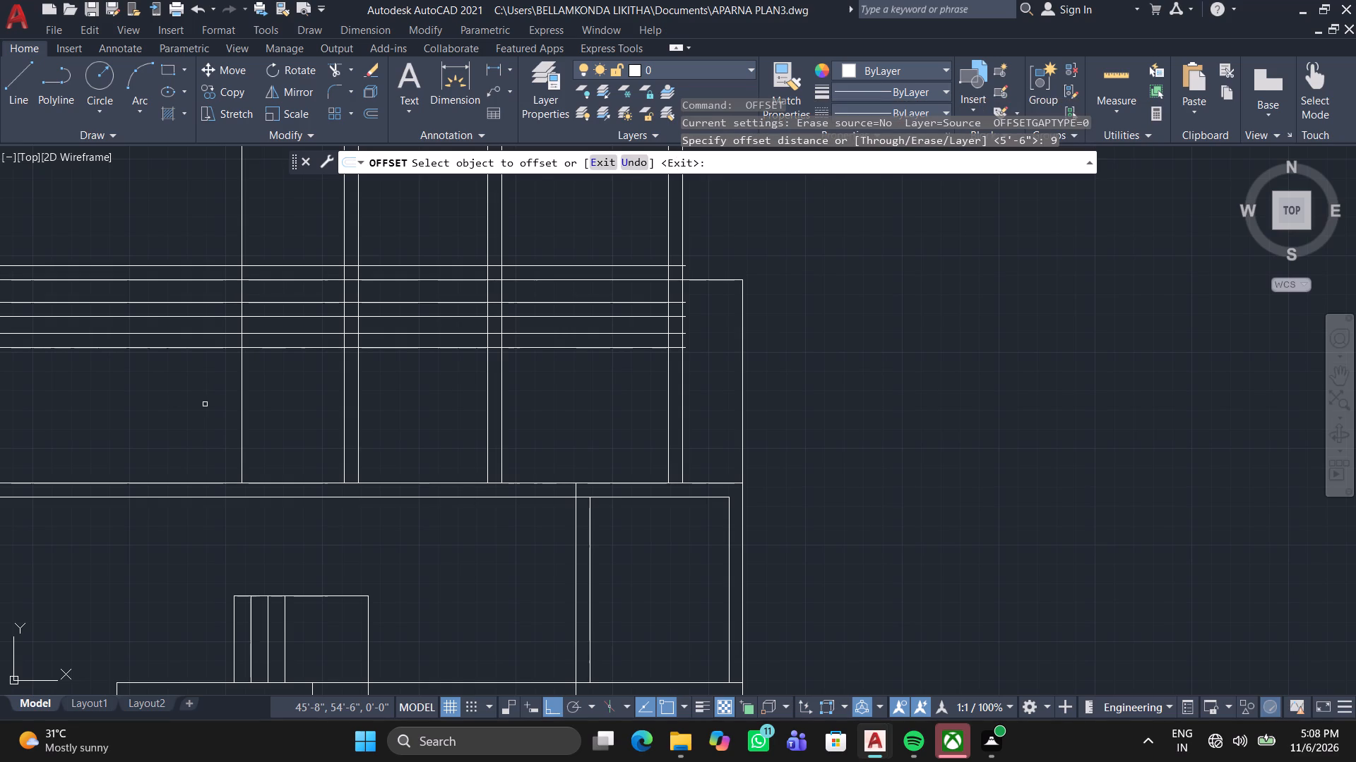
click(244, 399)
click(201, 397)
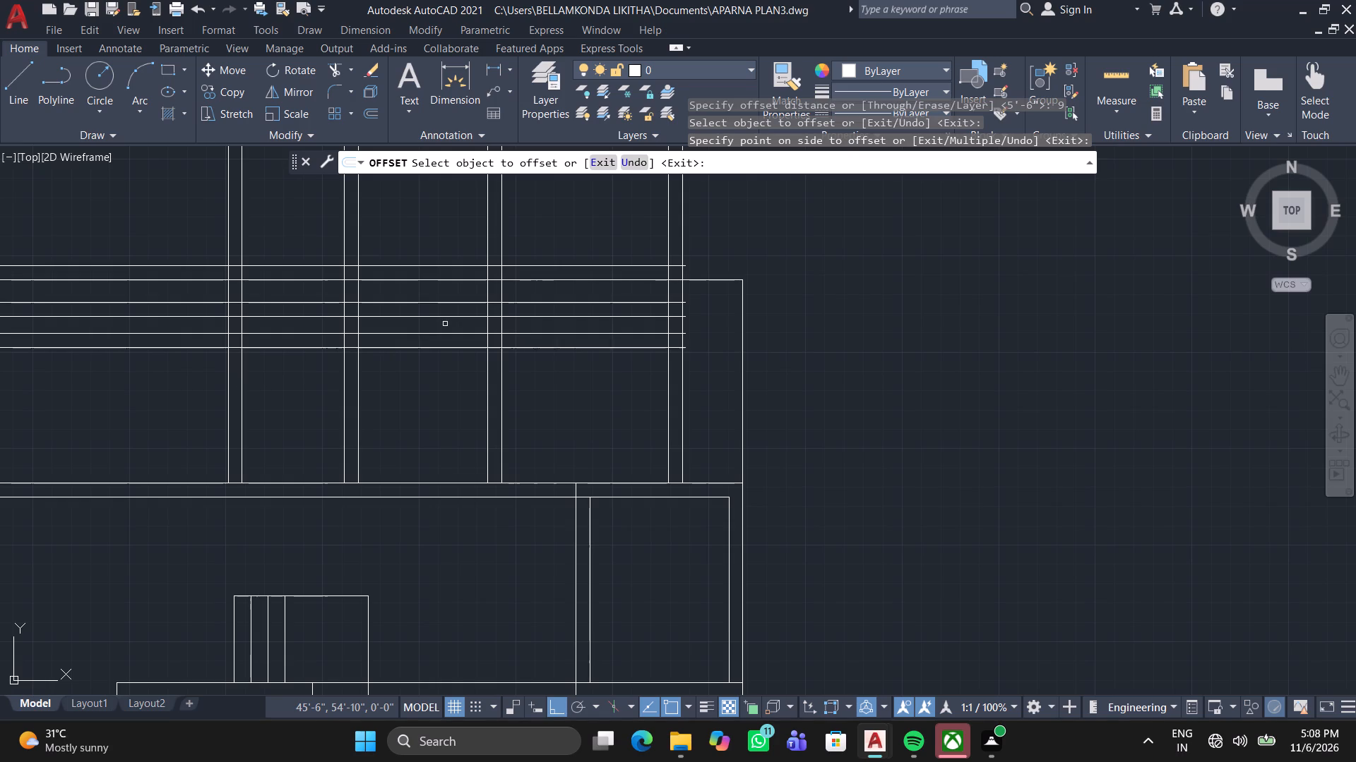
Trim the middle and lowest horizontal line pairs between the two rightmost vertical wall pairs, keeping the uppermost horizontal pair.
scroll(444, 324, up, 2)
click(335, 74)
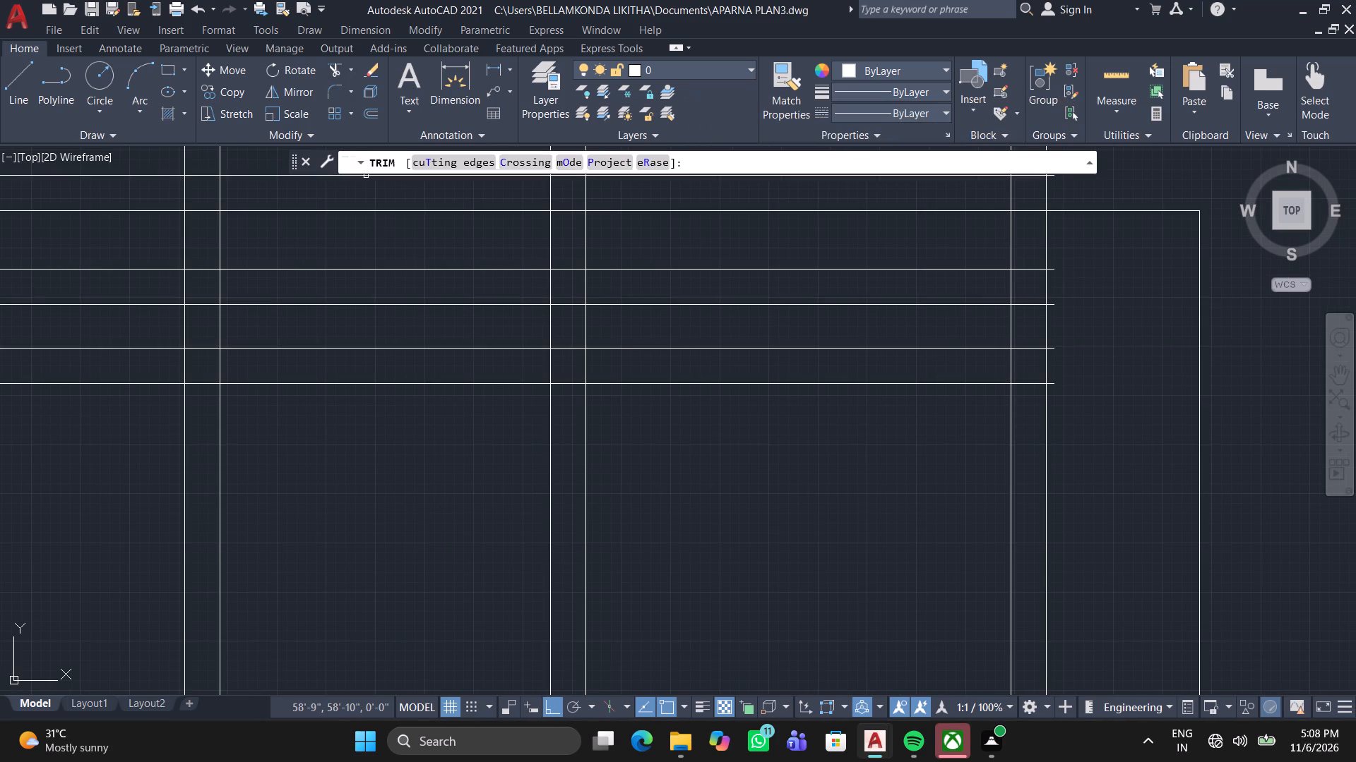
scroll(934, 277, down, 2)
middle_drag(932, 289, 869, 357)
click(843, 418)
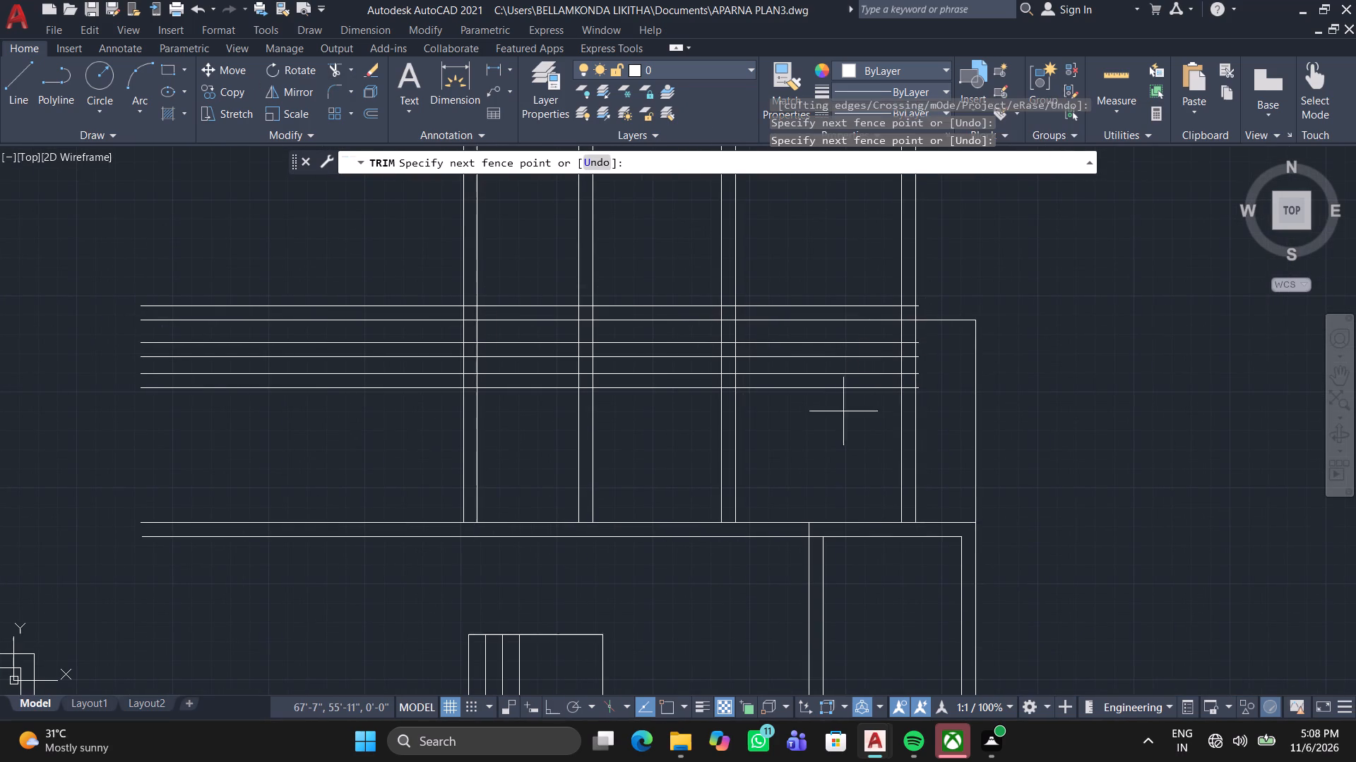
click(834, 315)
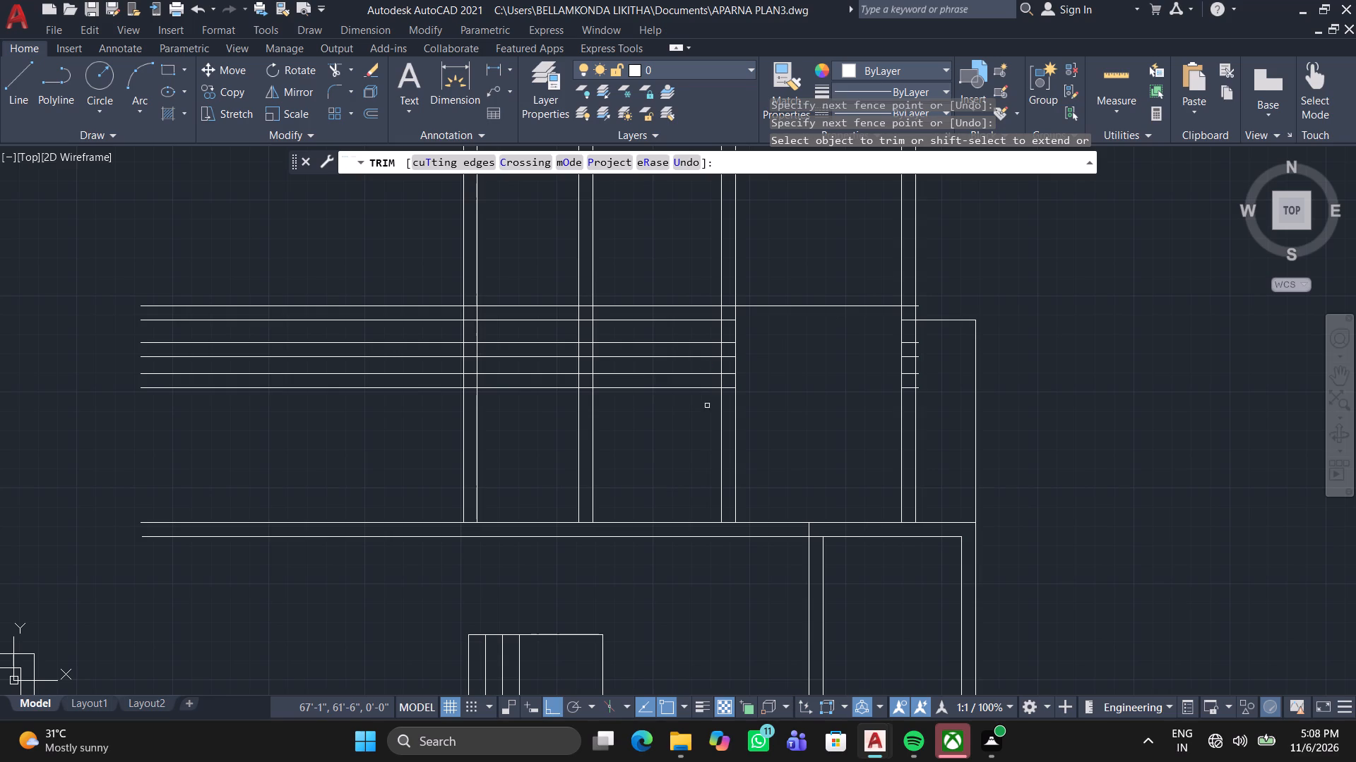
key(ctrl+z)
click(795, 404)
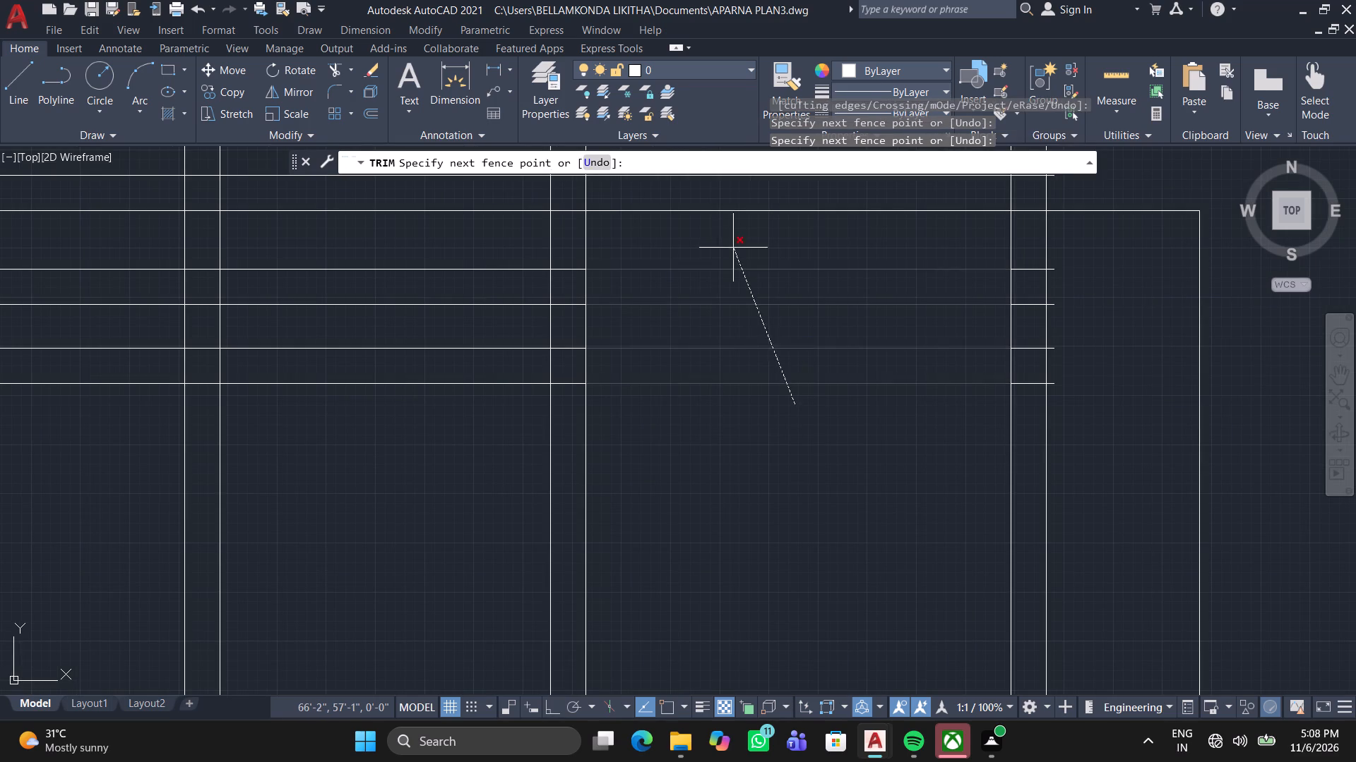
click(737, 243)
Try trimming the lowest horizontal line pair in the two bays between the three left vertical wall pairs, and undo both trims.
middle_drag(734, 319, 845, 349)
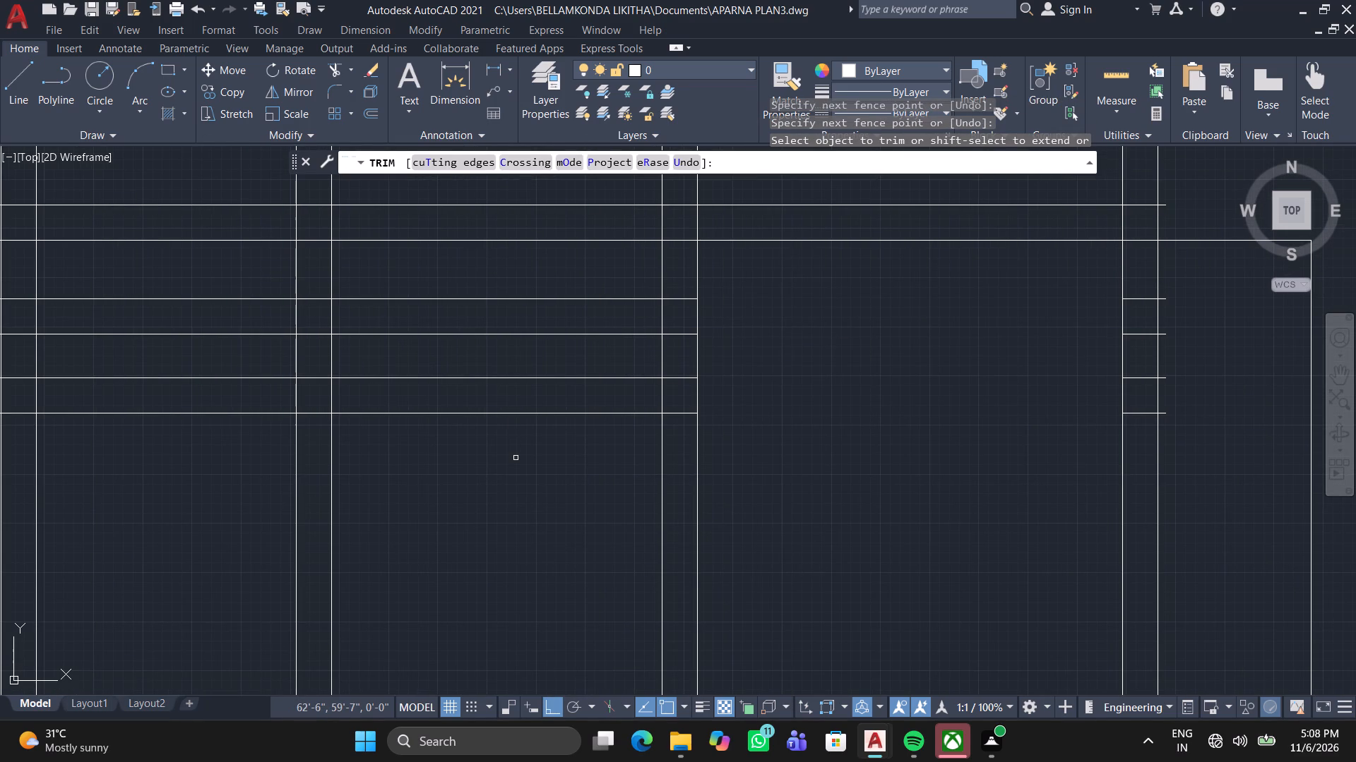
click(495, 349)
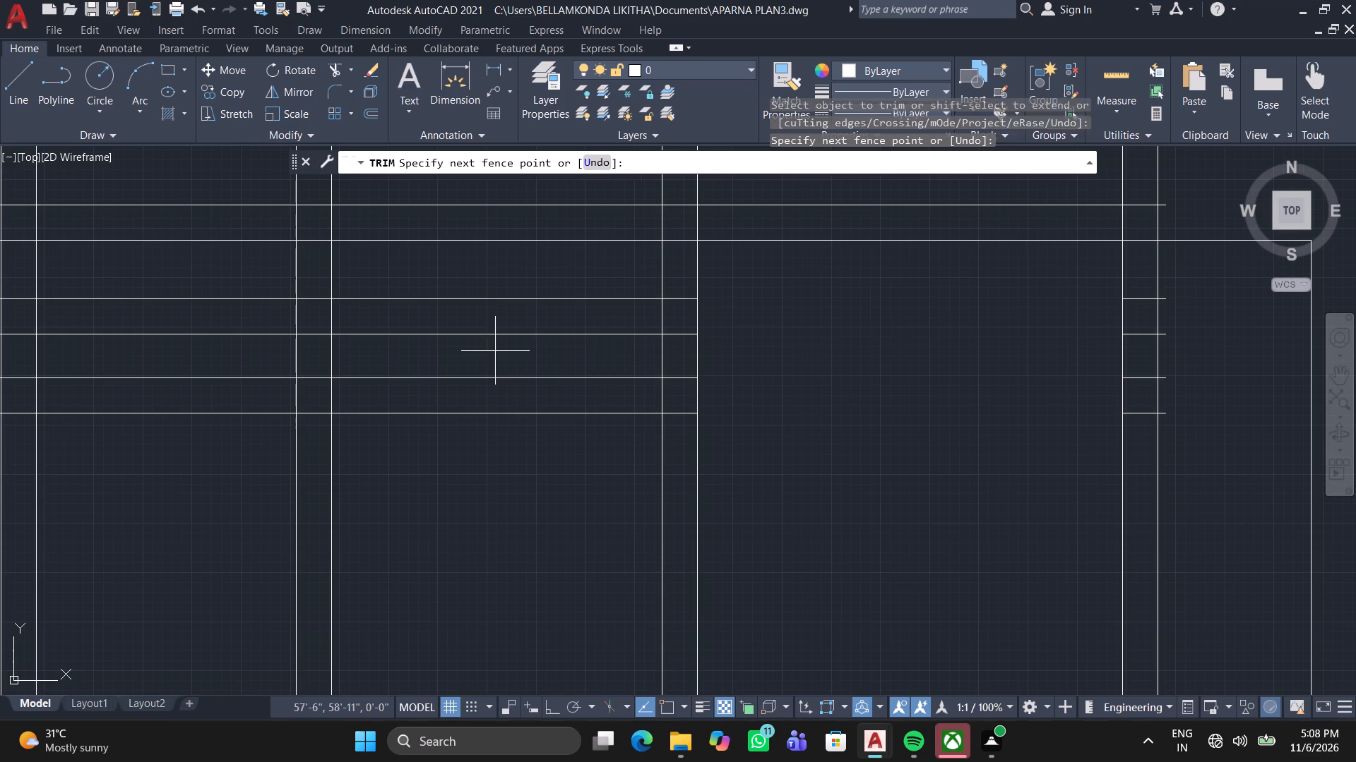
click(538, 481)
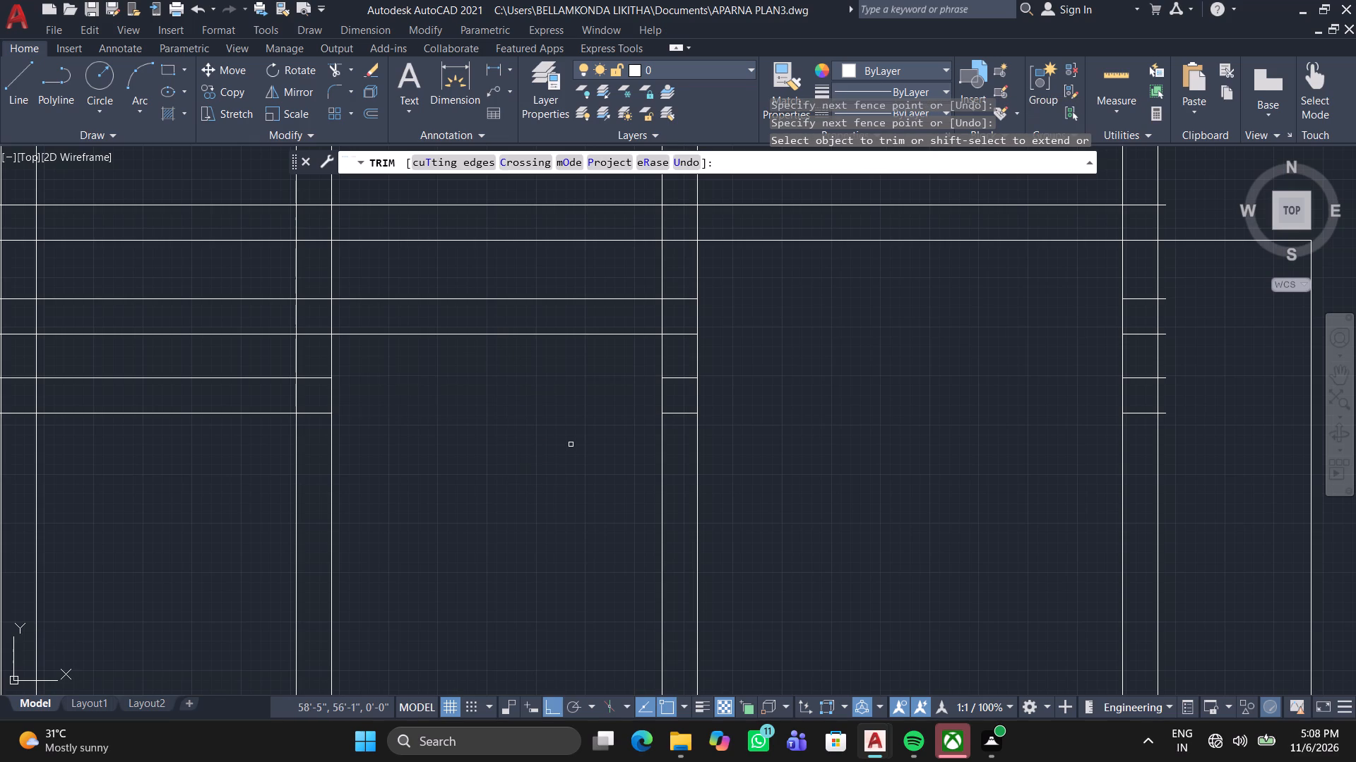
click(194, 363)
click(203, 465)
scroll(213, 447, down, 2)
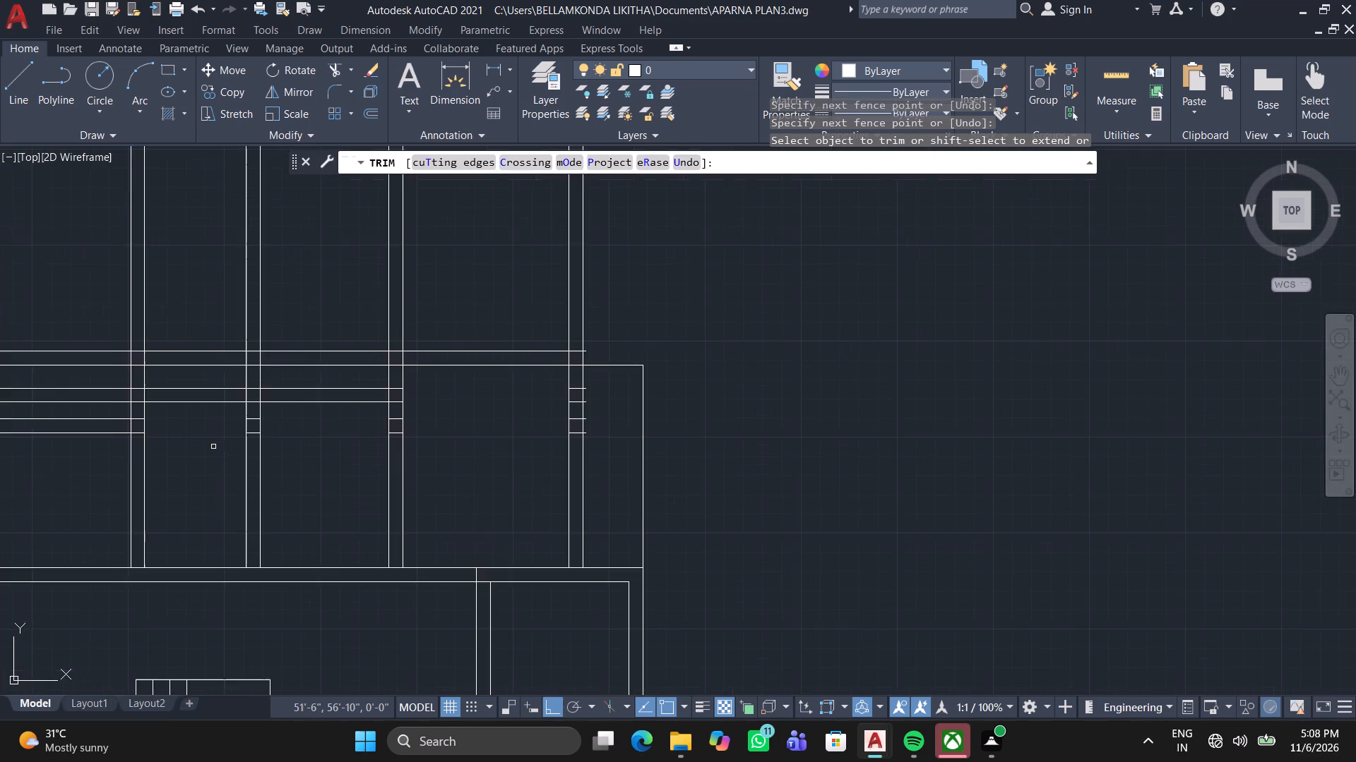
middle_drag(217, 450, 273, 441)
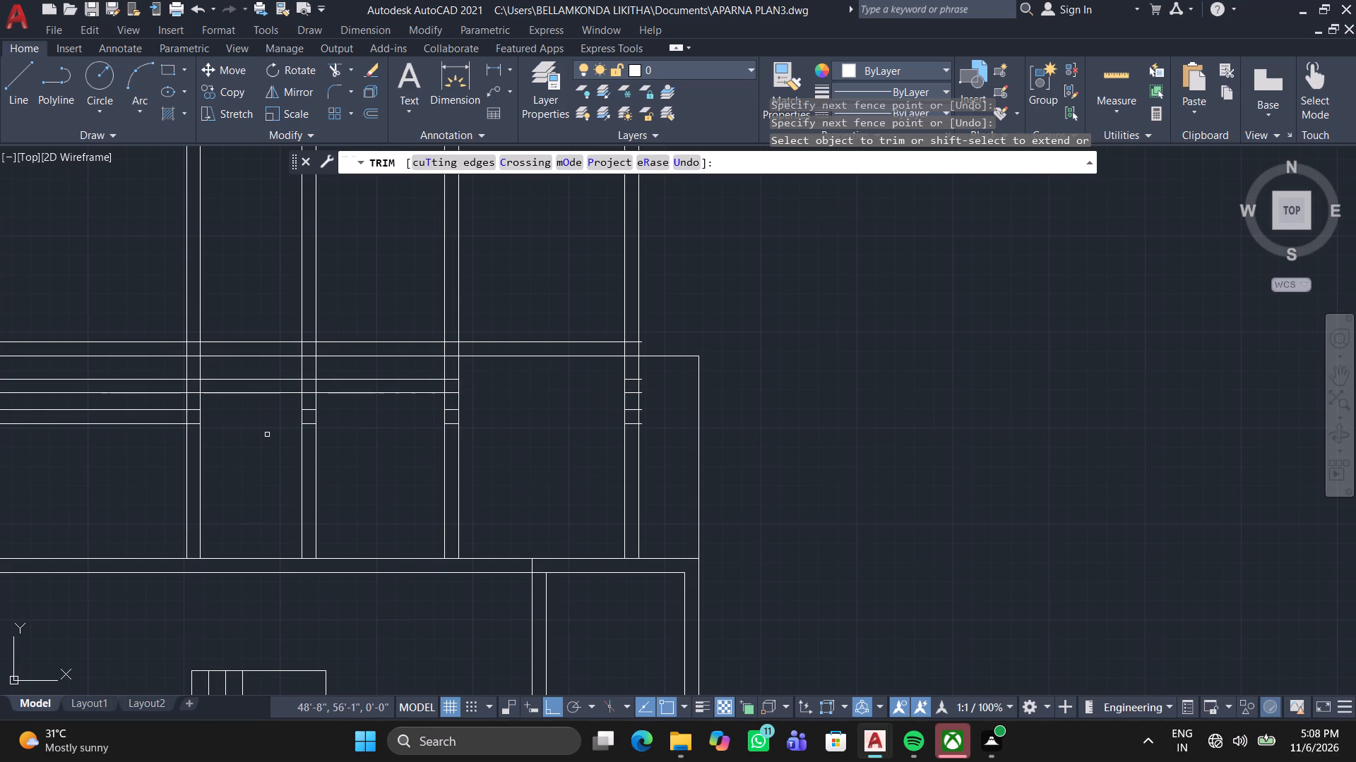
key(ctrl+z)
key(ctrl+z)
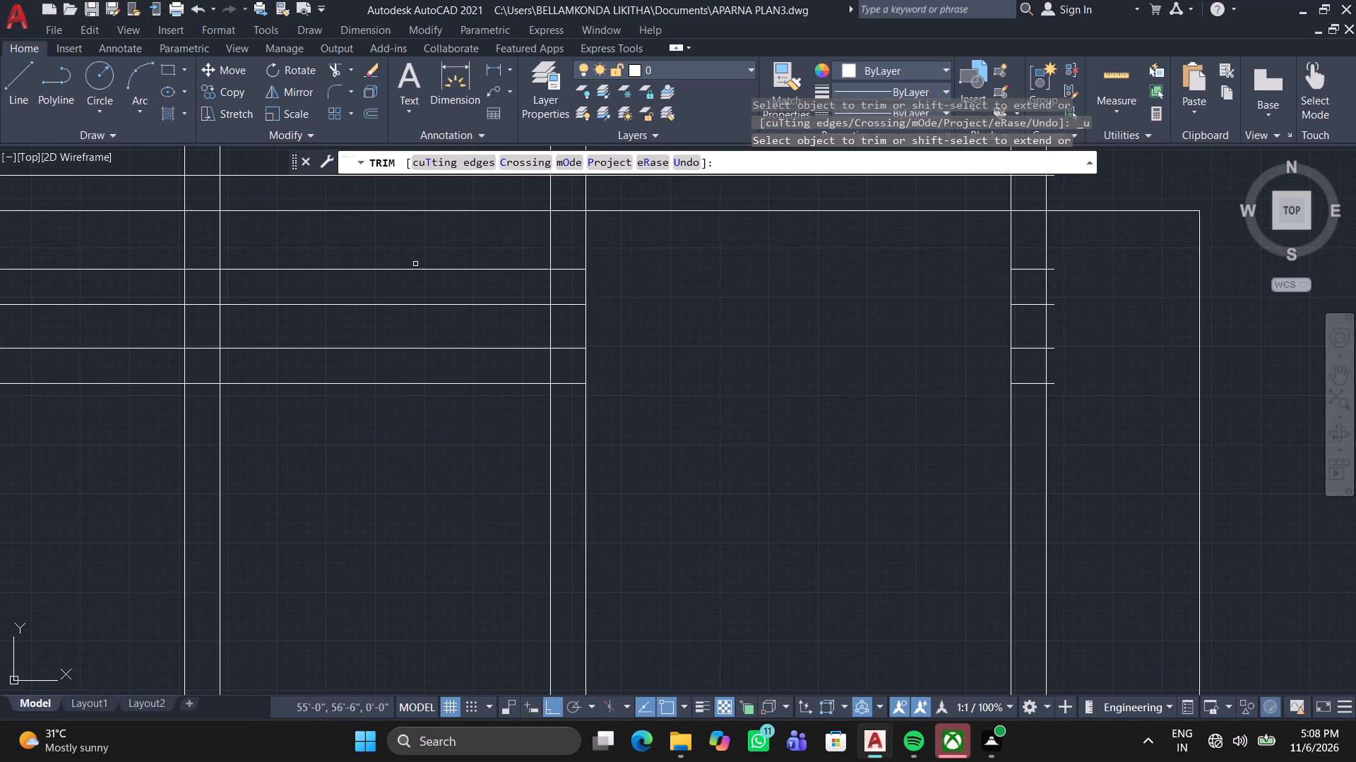
Trim the middle horizontal line pair between the second and third vertical wall pairs from the left.
middle_drag(429, 271, 466, 375)
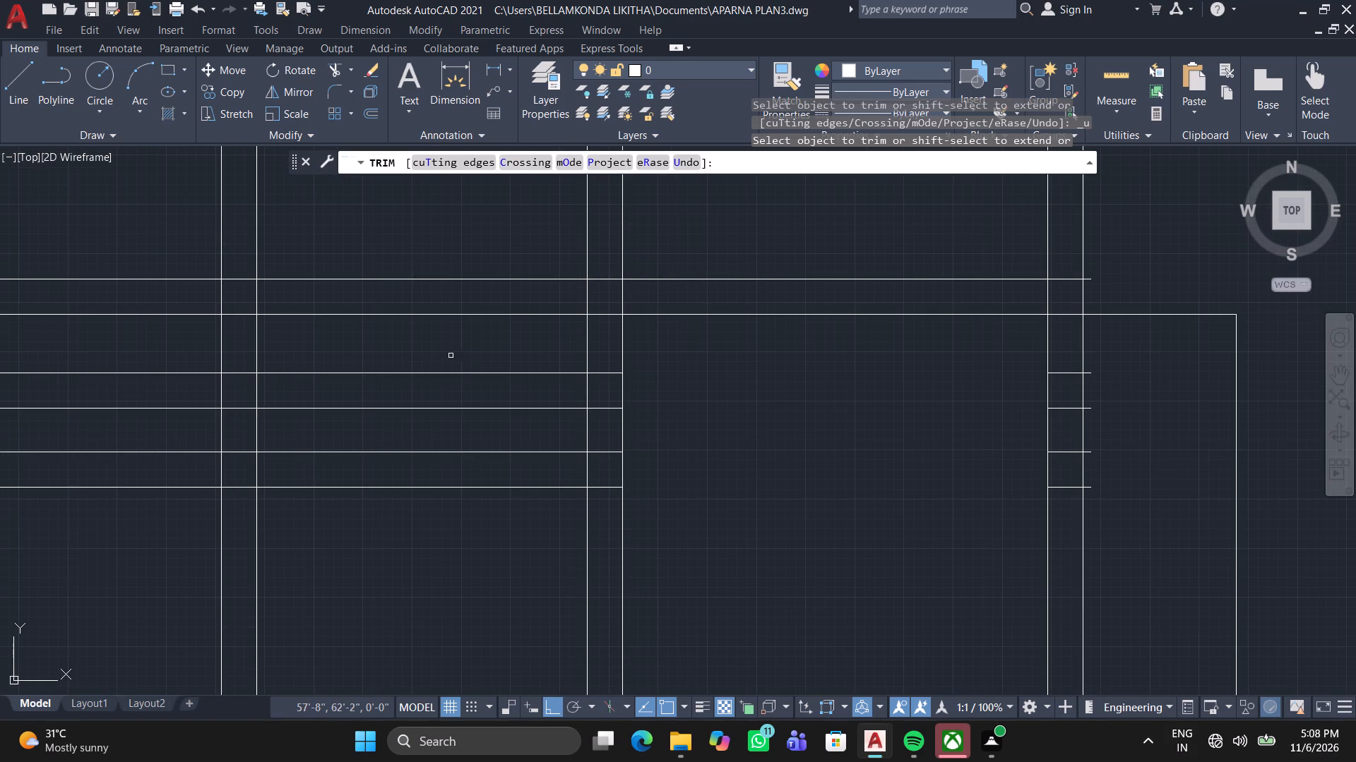
click(395, 358)
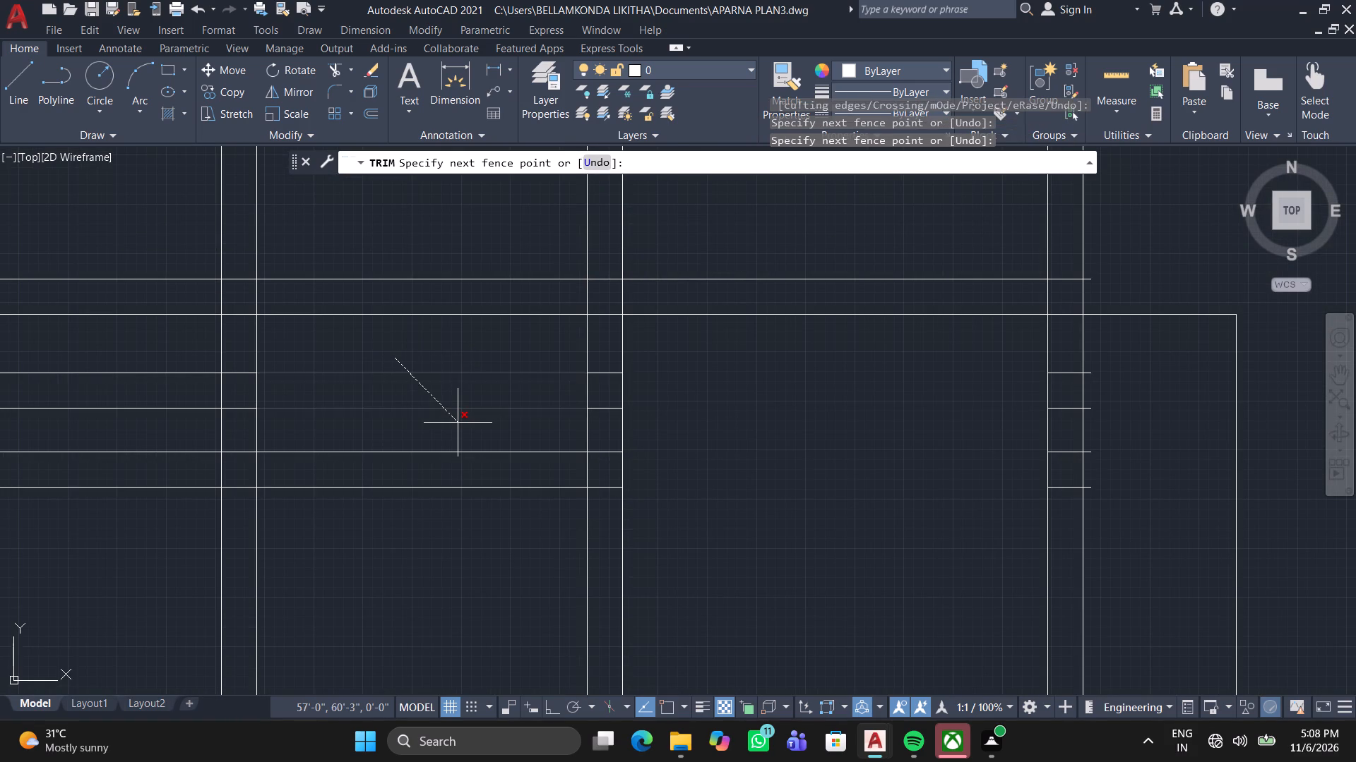
click(458, 423)
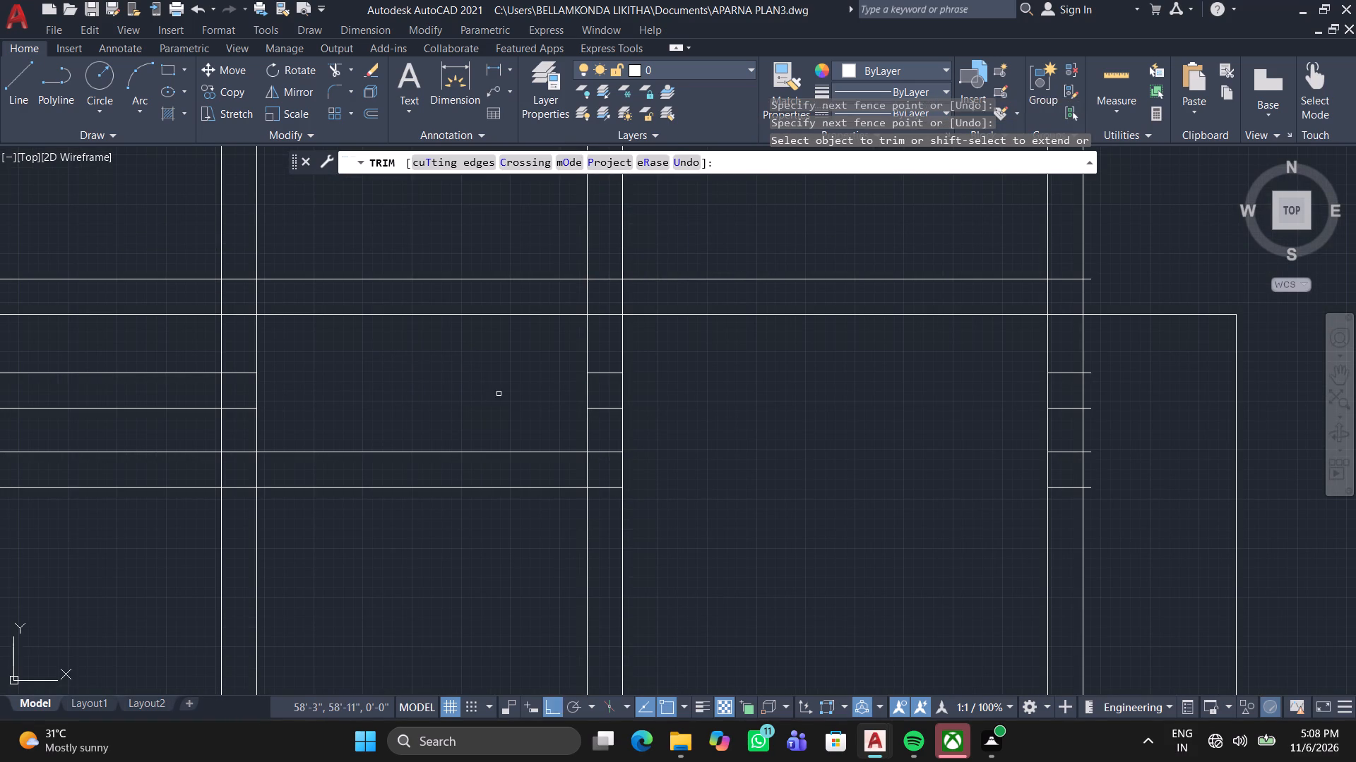
Trim away the third vertical wall pair and its leftover cross lines between the uppermost and lowest horizontal wall pairs.
click(502, 394)
click(682, 407)
click(520, 401)
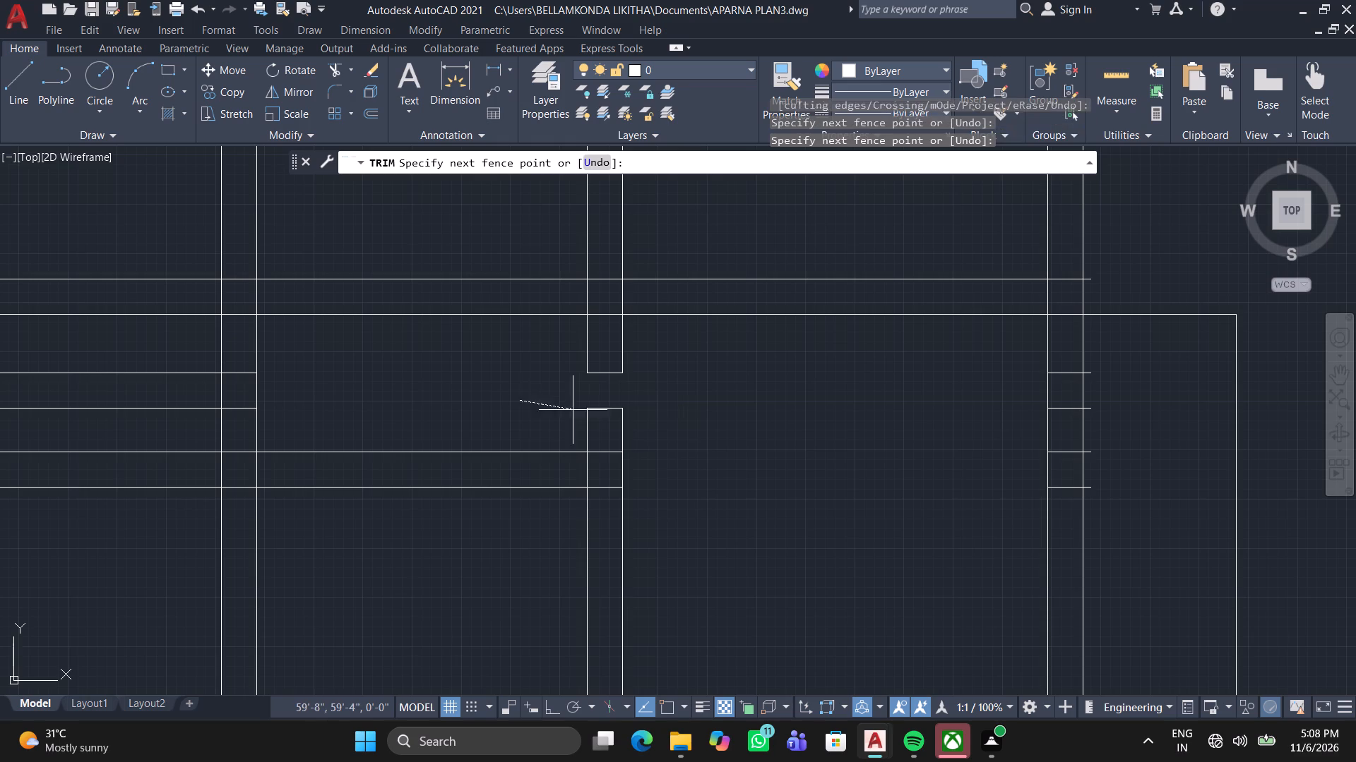
click(641, 411)
drag(566, 421, 578, 421)
click(625, 415)
click(469, 327)
click(710, 354)
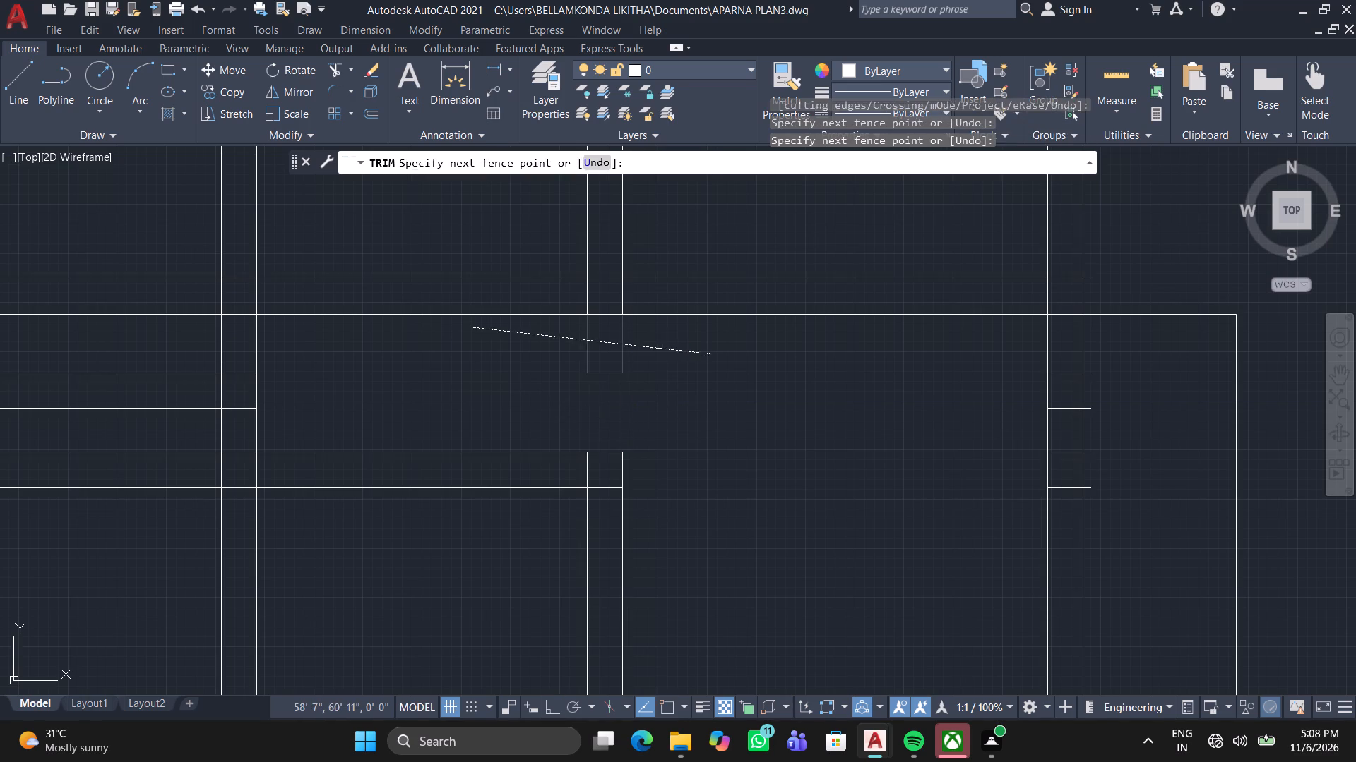
click(584, 377)
click(607, 364)
Trim the lower line of the uppermost horizontal wall pair between the two leftmost vertical wall pairs.
scroll(605, 409, down, 4)
middle_drag(604, 411, 632, 371)
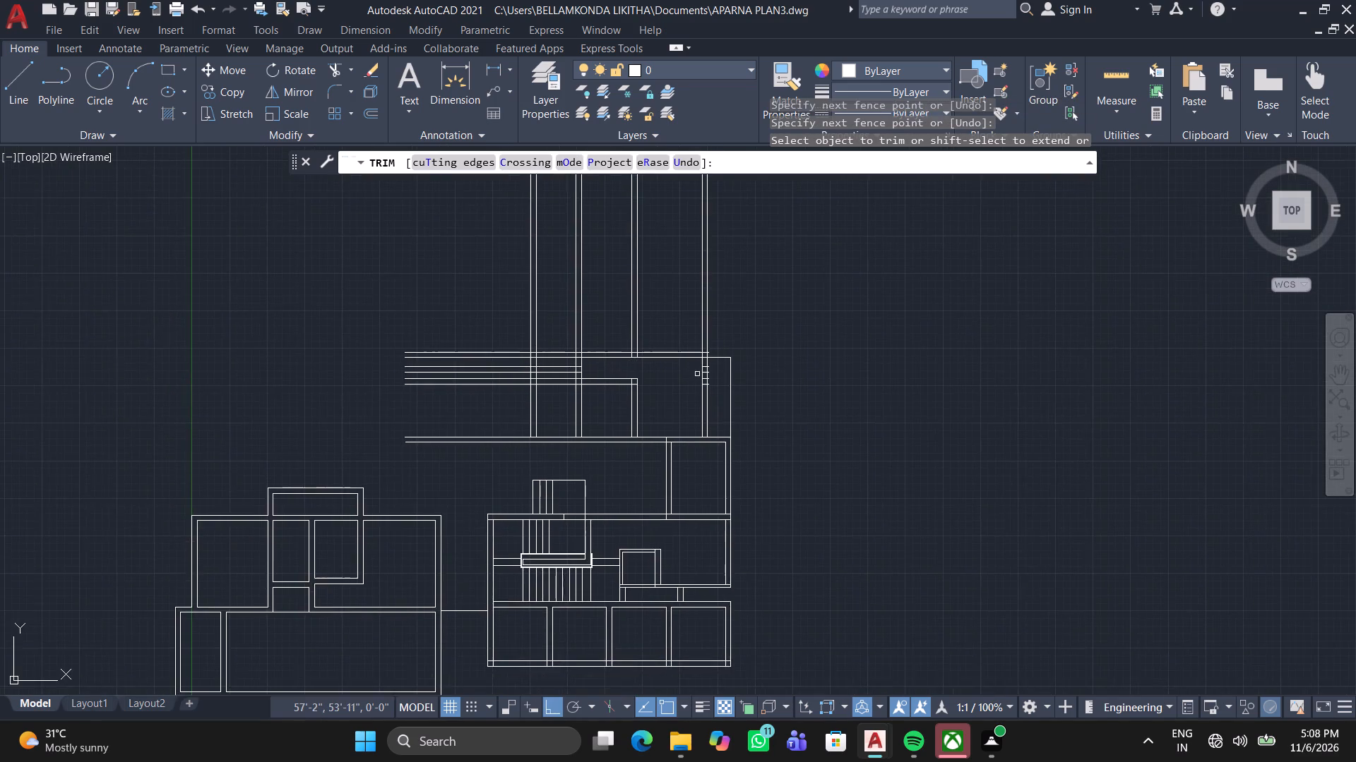
scroll(717, 379, up, 3)
middle_drag(558, 393, 792, 363)
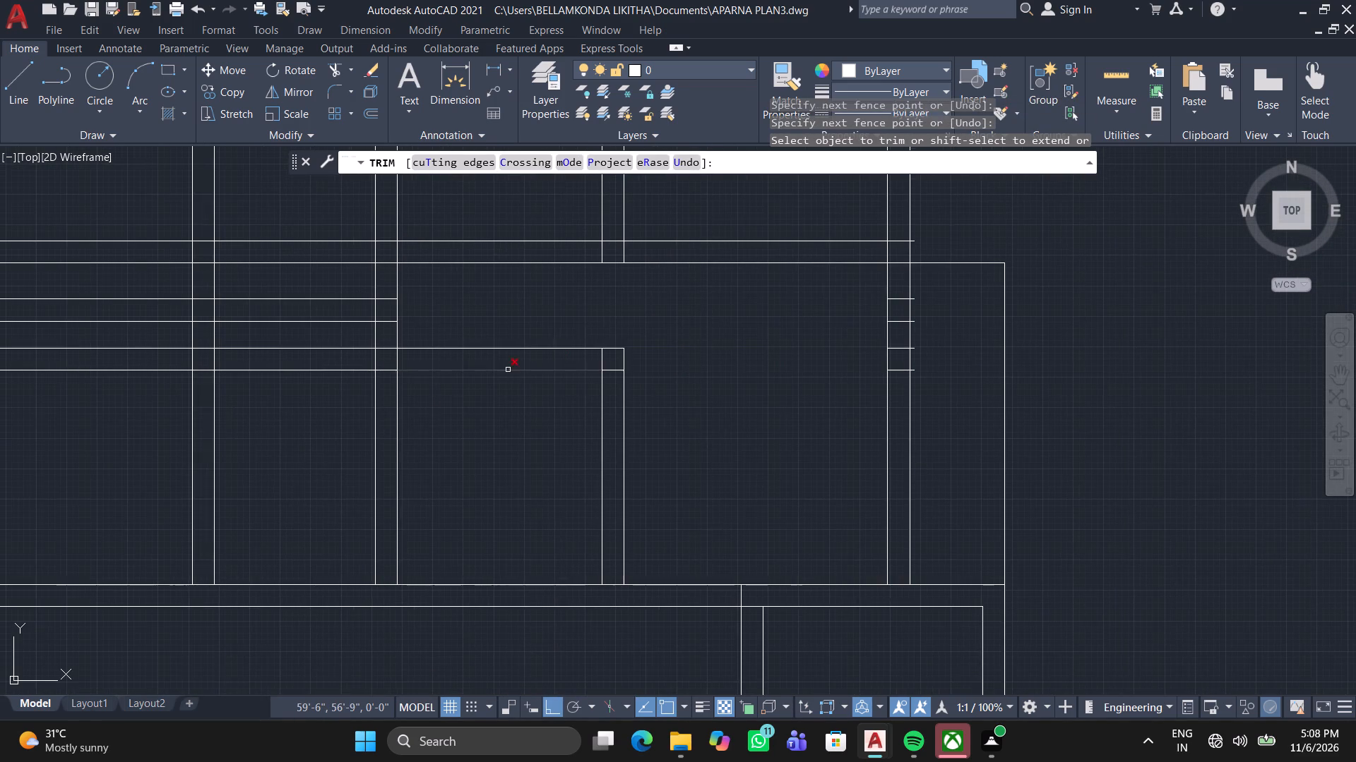
middle_drag(433, 425, 565, 419)
scroll(565, 417, down, 1)
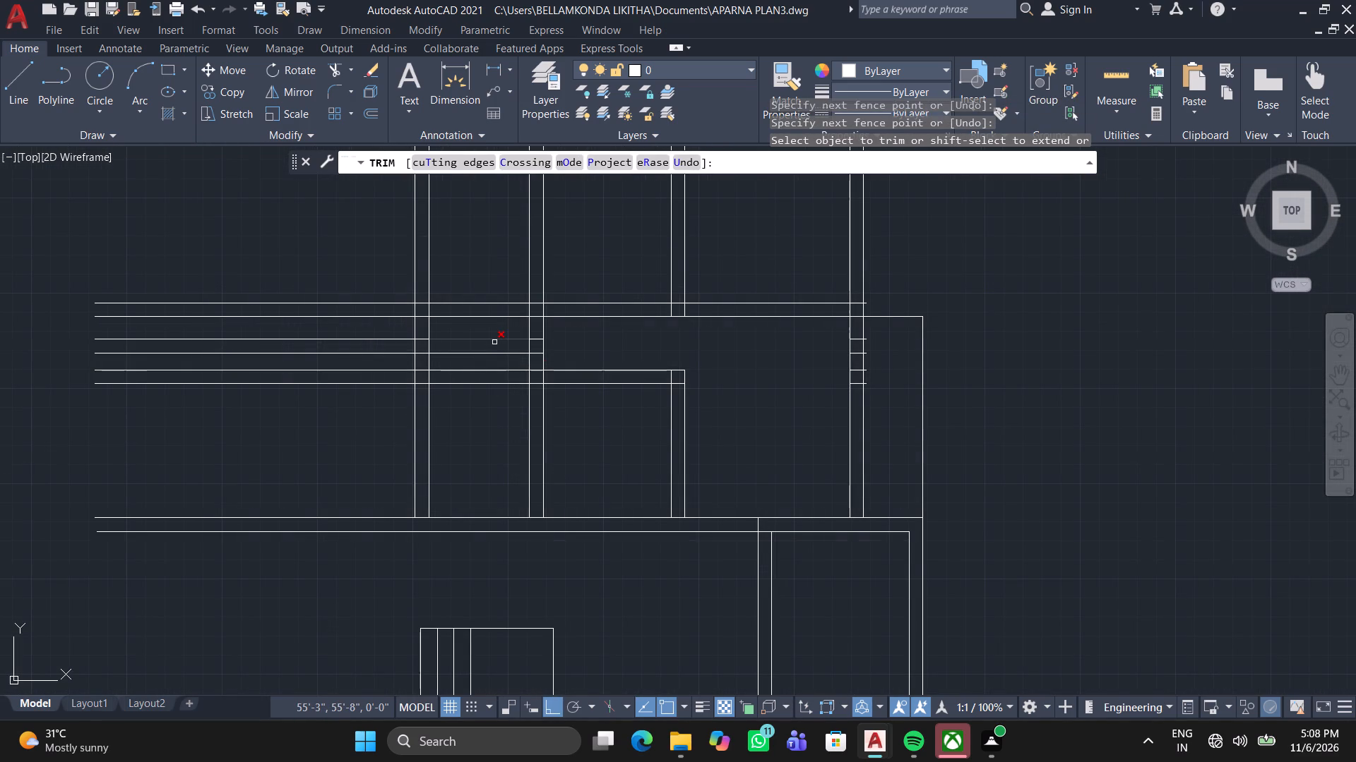
scroll(497, 325, up, 3)
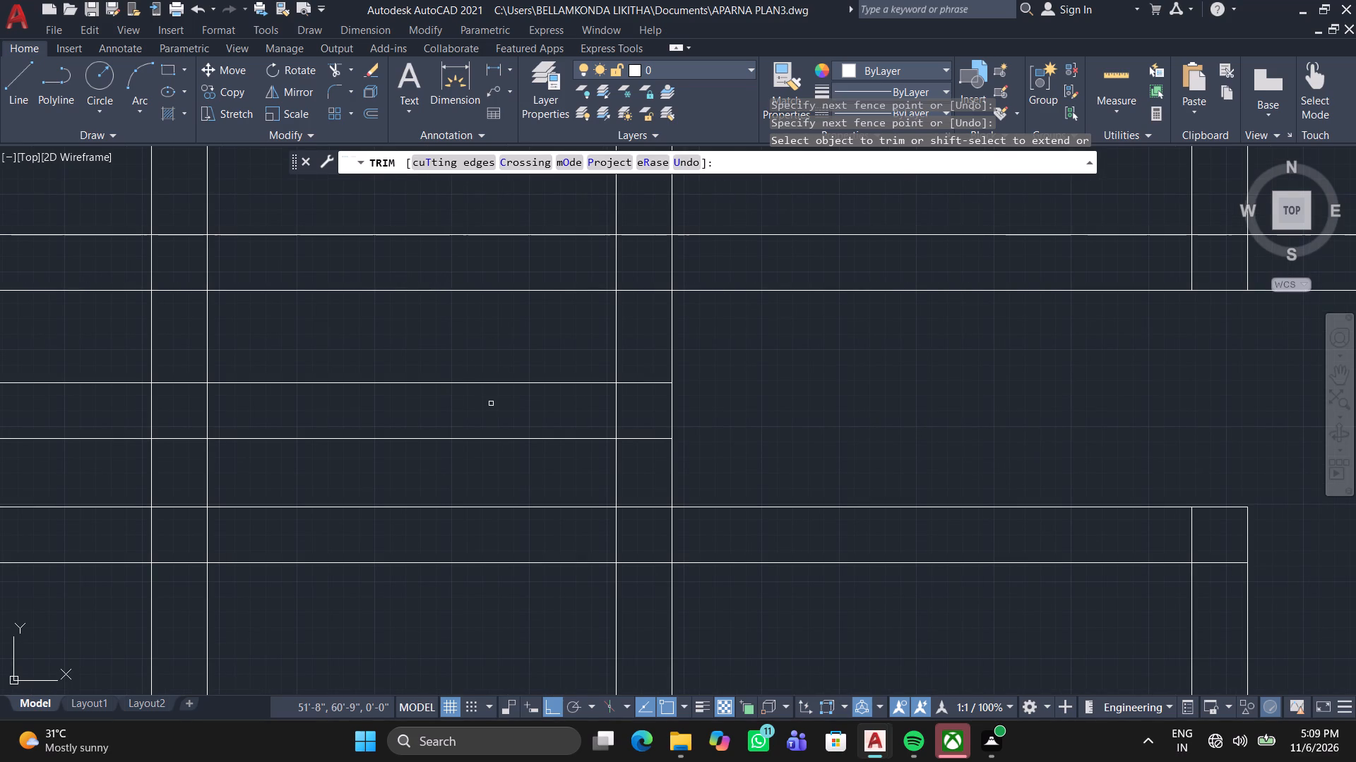
scroll(494, 407, down, 1)
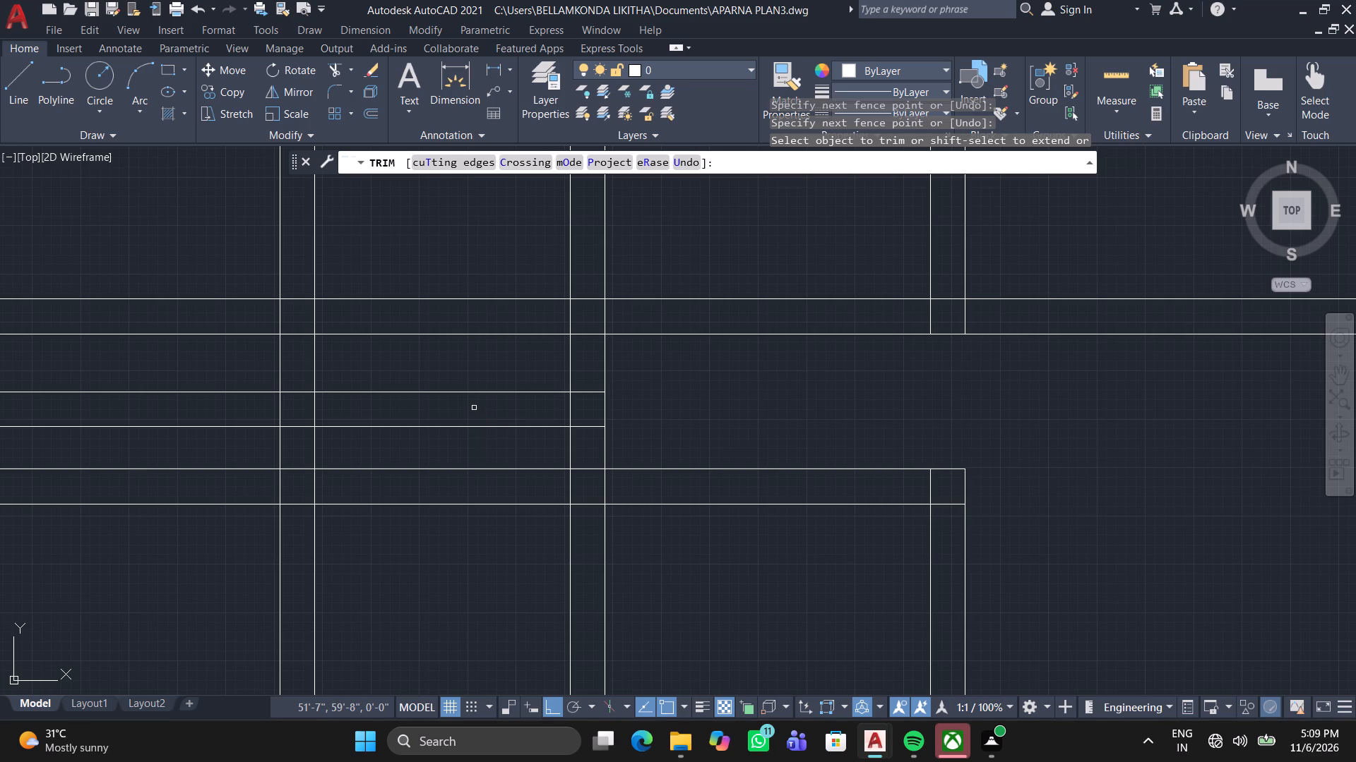
click(484, 353)
click(487, 314)
Trim the lowest horizontal line pair between the two leftmost vertical wall pairs.
scroll(467, 456, down, 1)
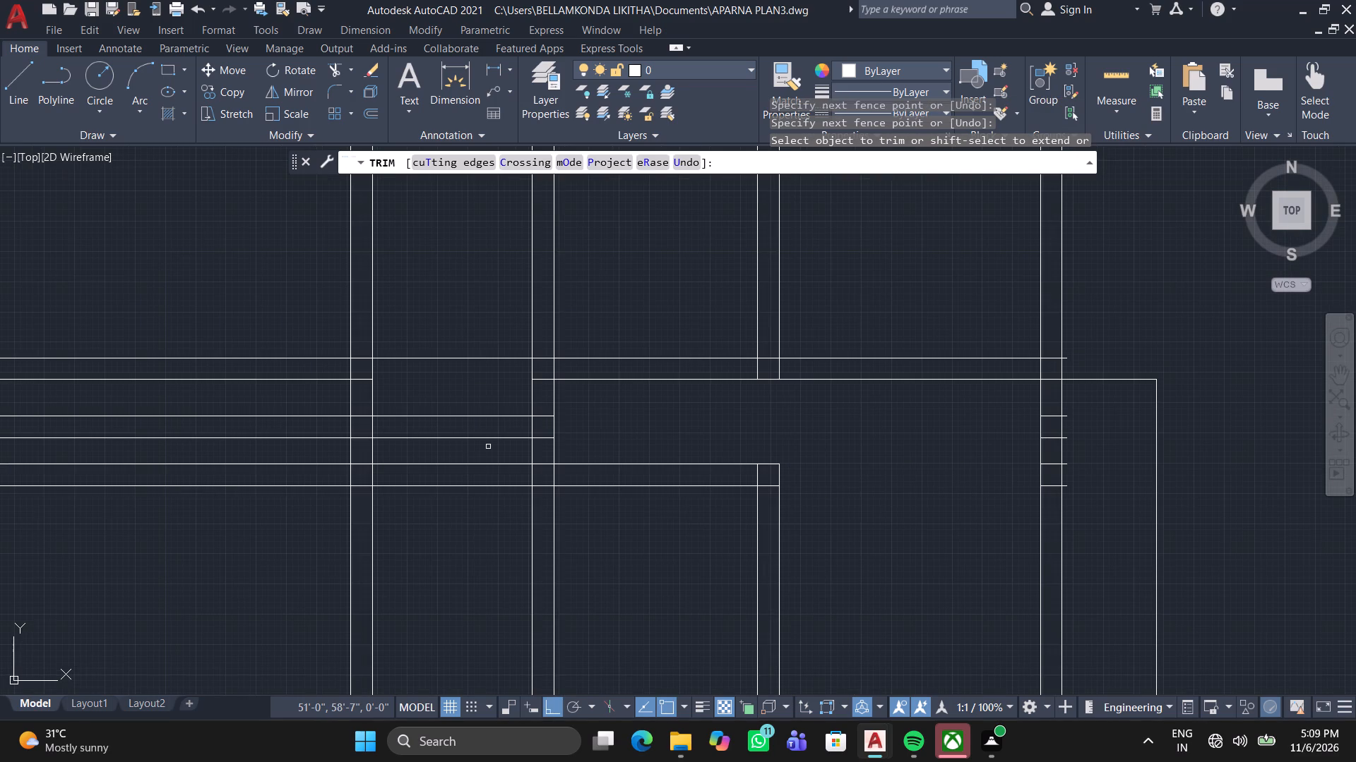
click(488, 447)
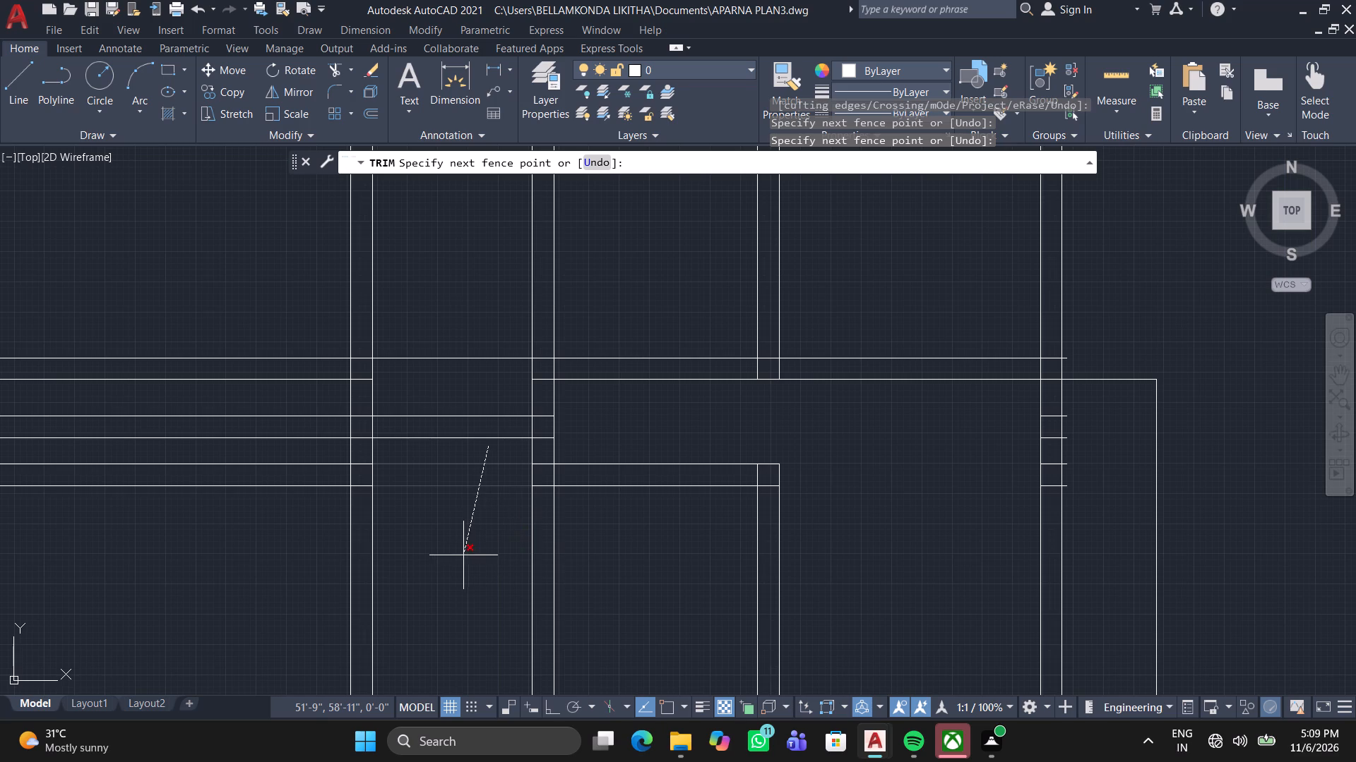
click(463, 554)
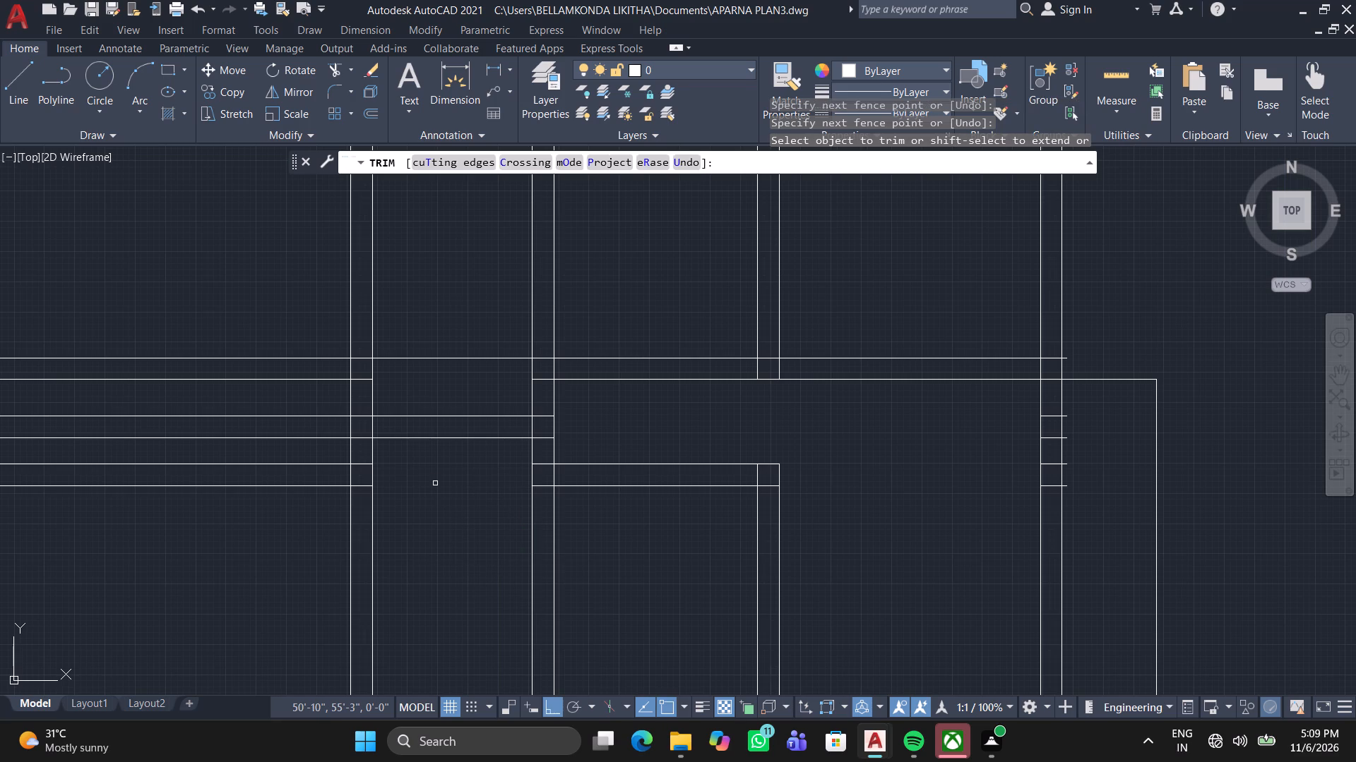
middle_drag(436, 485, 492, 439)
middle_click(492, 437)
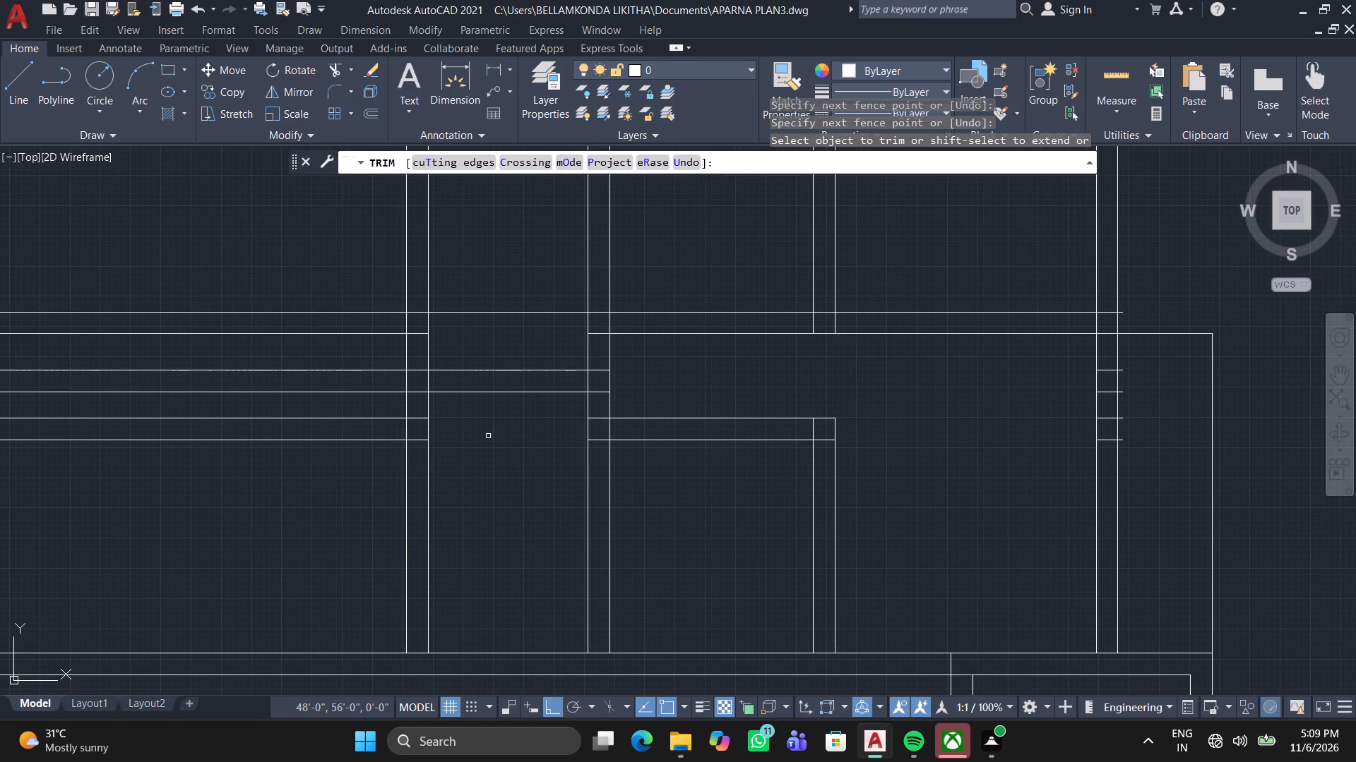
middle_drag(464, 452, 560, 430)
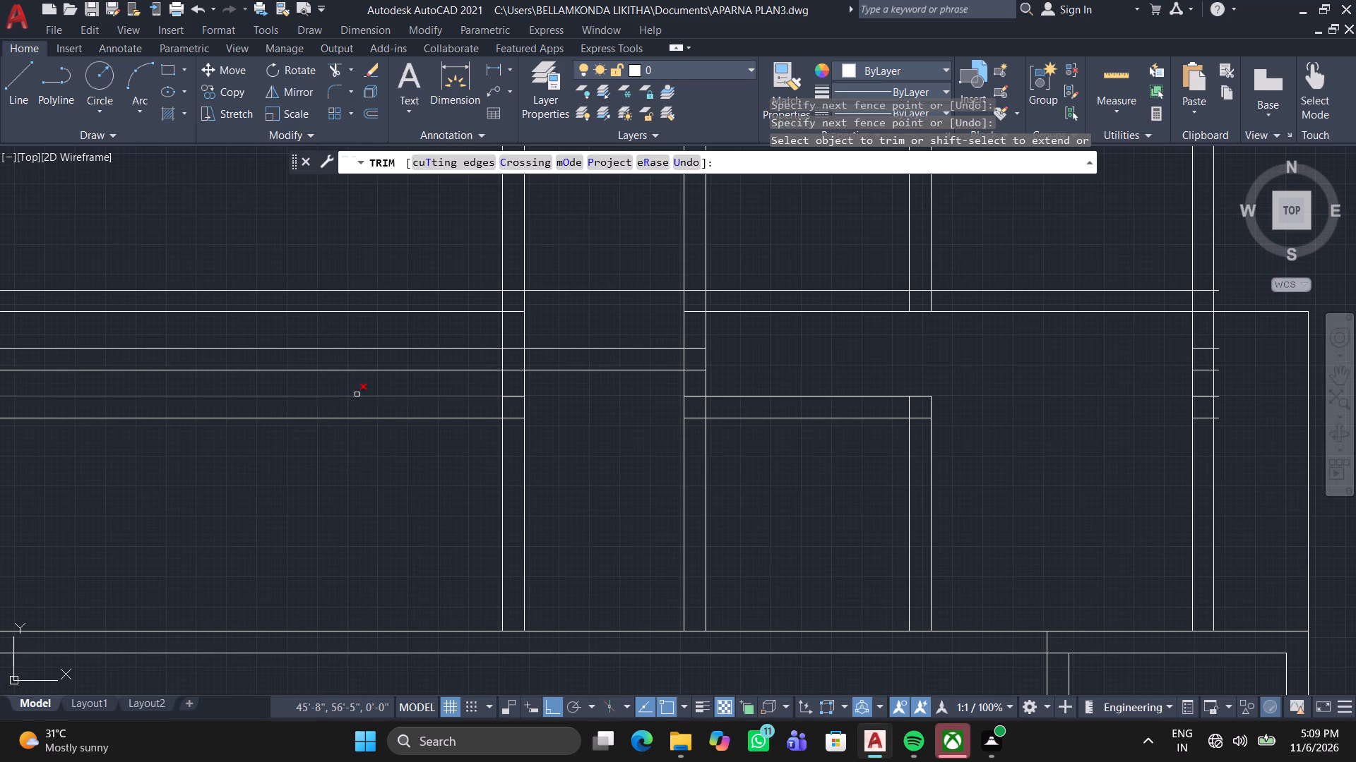
Trim the two lower horizontal line pairs extending left of the leftmost vertical wall pair.
scroll(360, 394, up, 1)
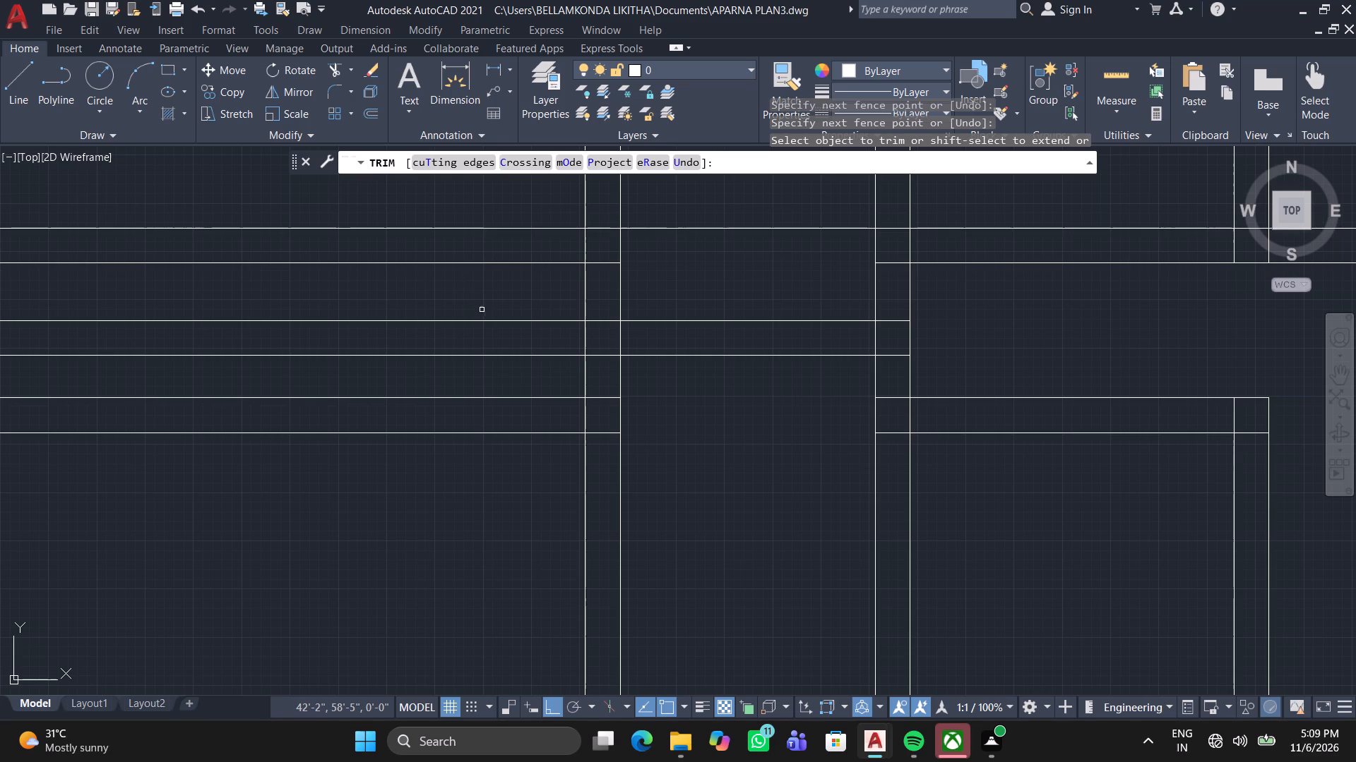
click(482, 310)
click(487, 551)
scroll(440, 463, down, 2)
middle_drag(440, 459, 387, 451)
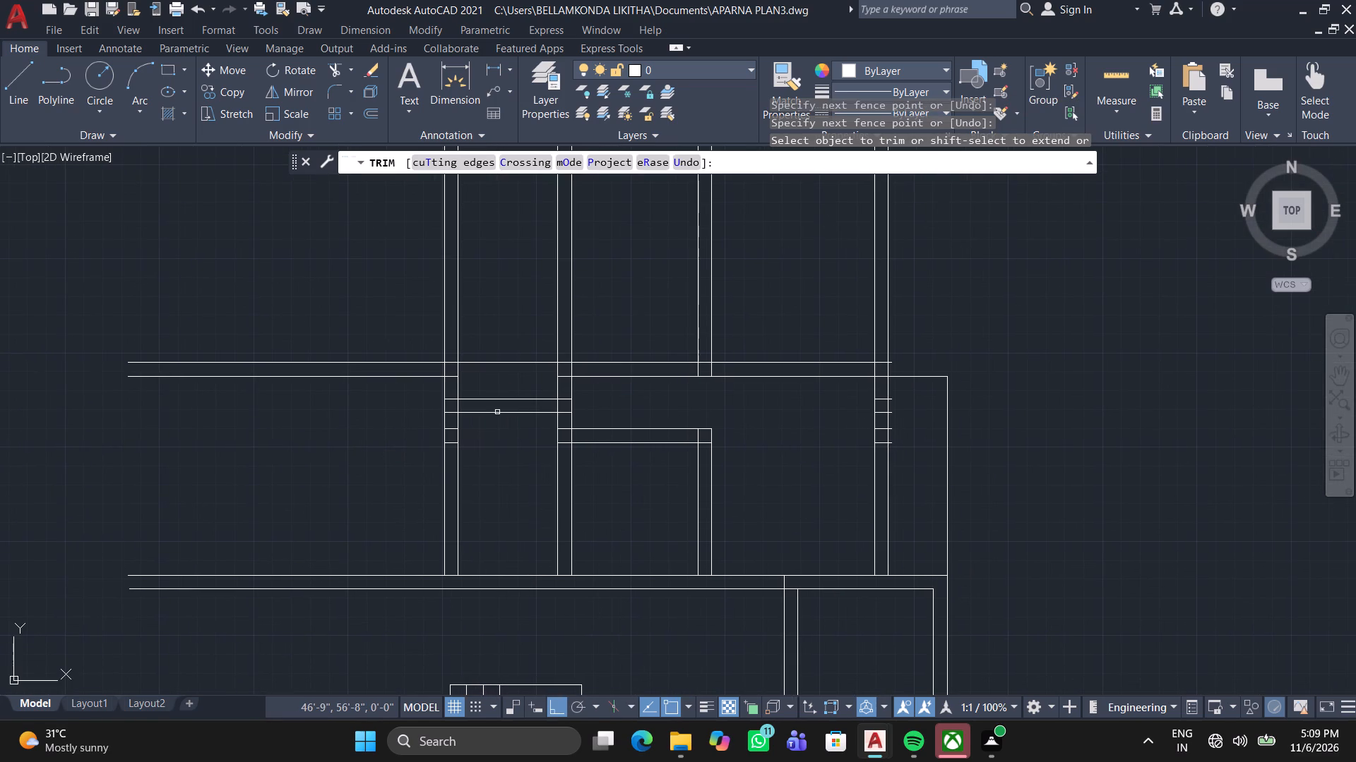
key(space)
Offset the lower line of the short horizontal wall between the two leftmost vertical wall pairs 4.5" upward.
click(375, 107)
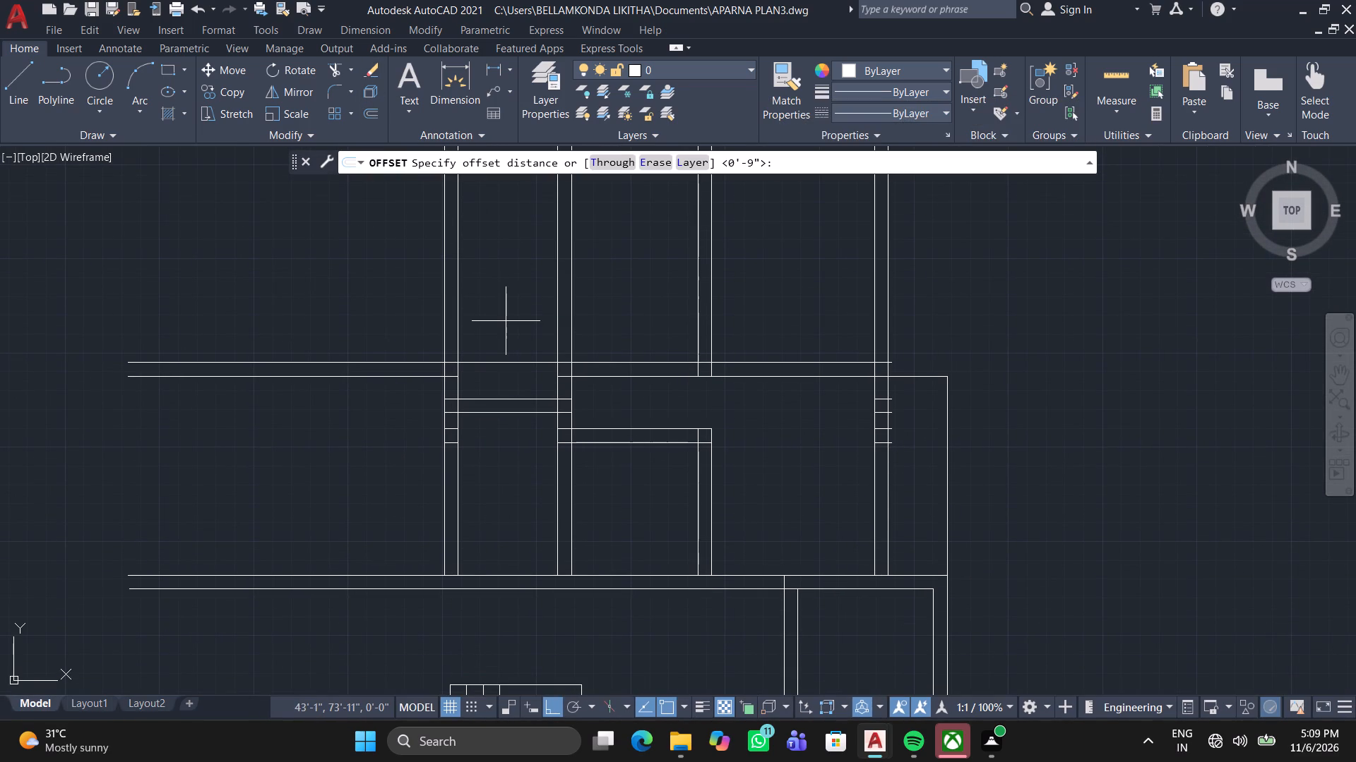
text(4.5)
key(Return)
scroll(518, 375, up, 2)
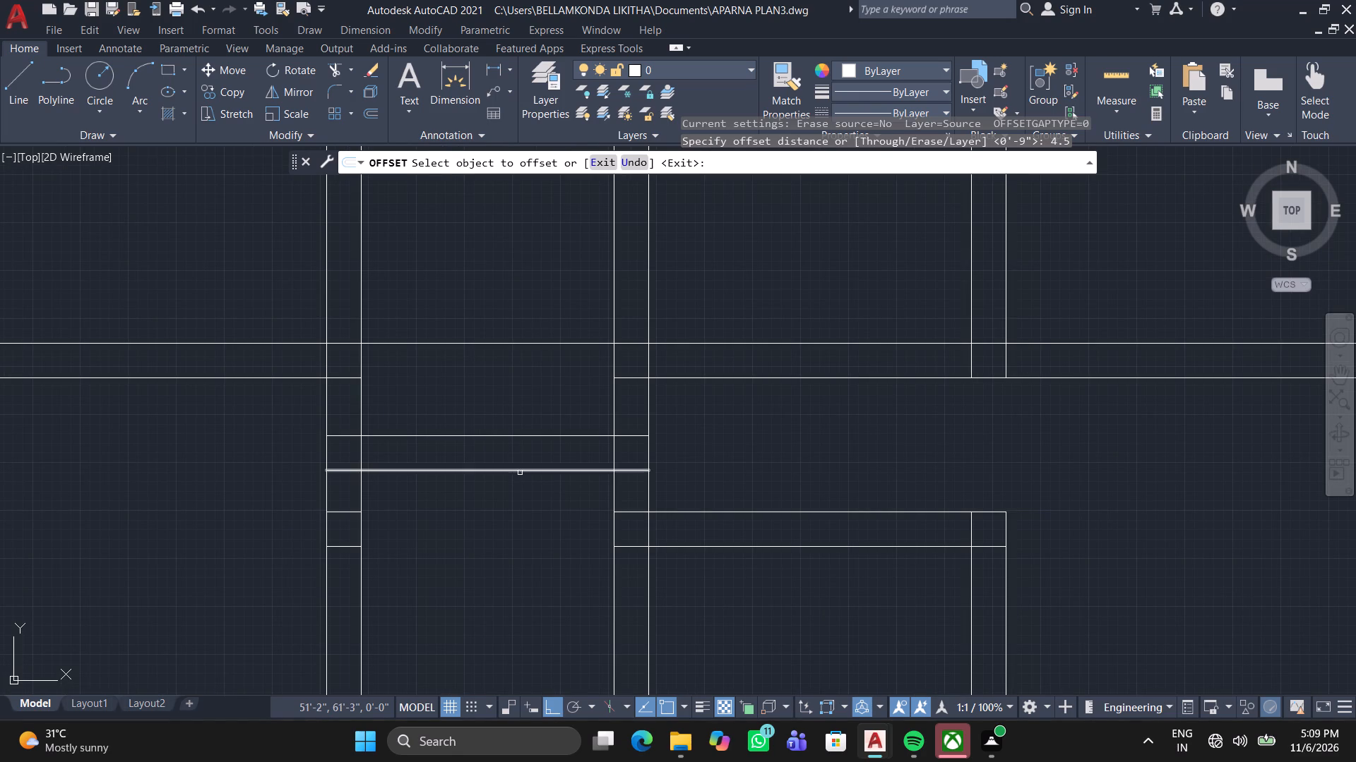
click(520, 473)
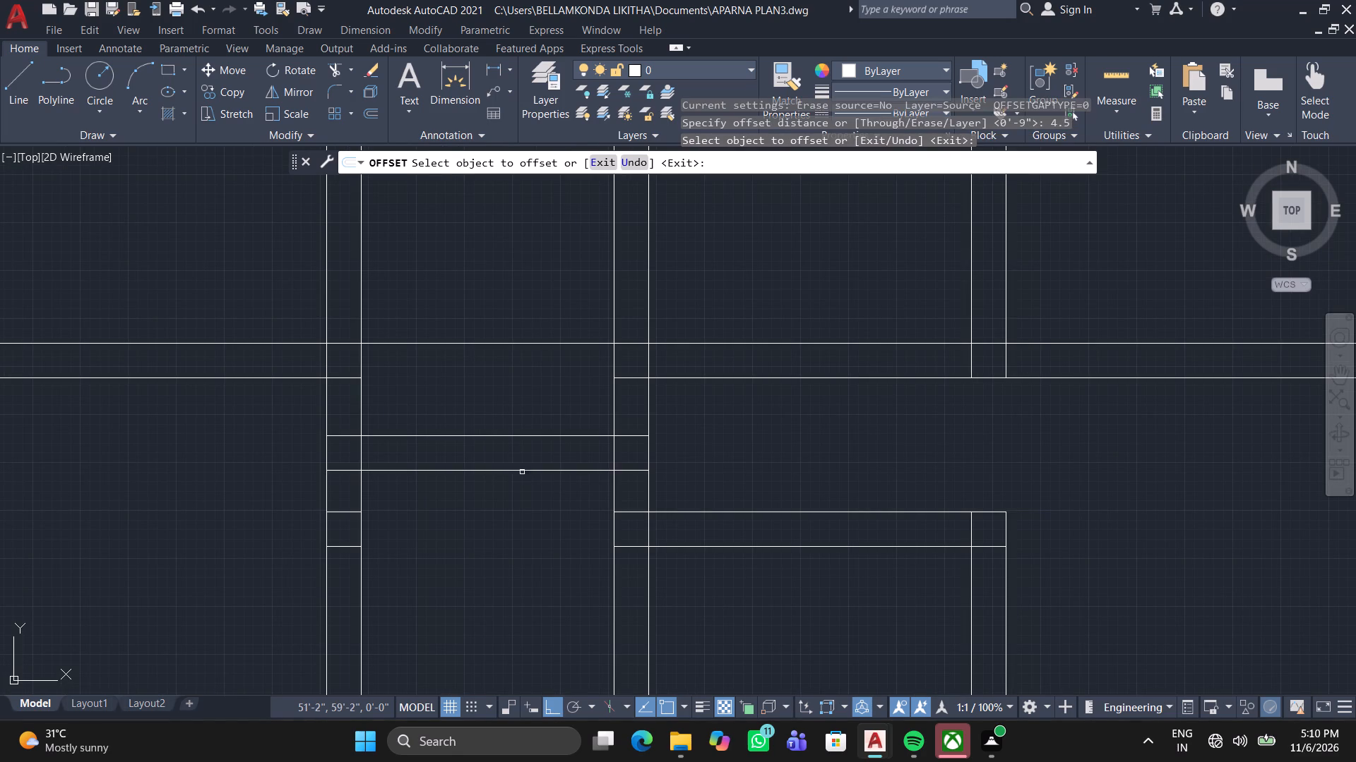
click(517, 468)
click(511, 462)
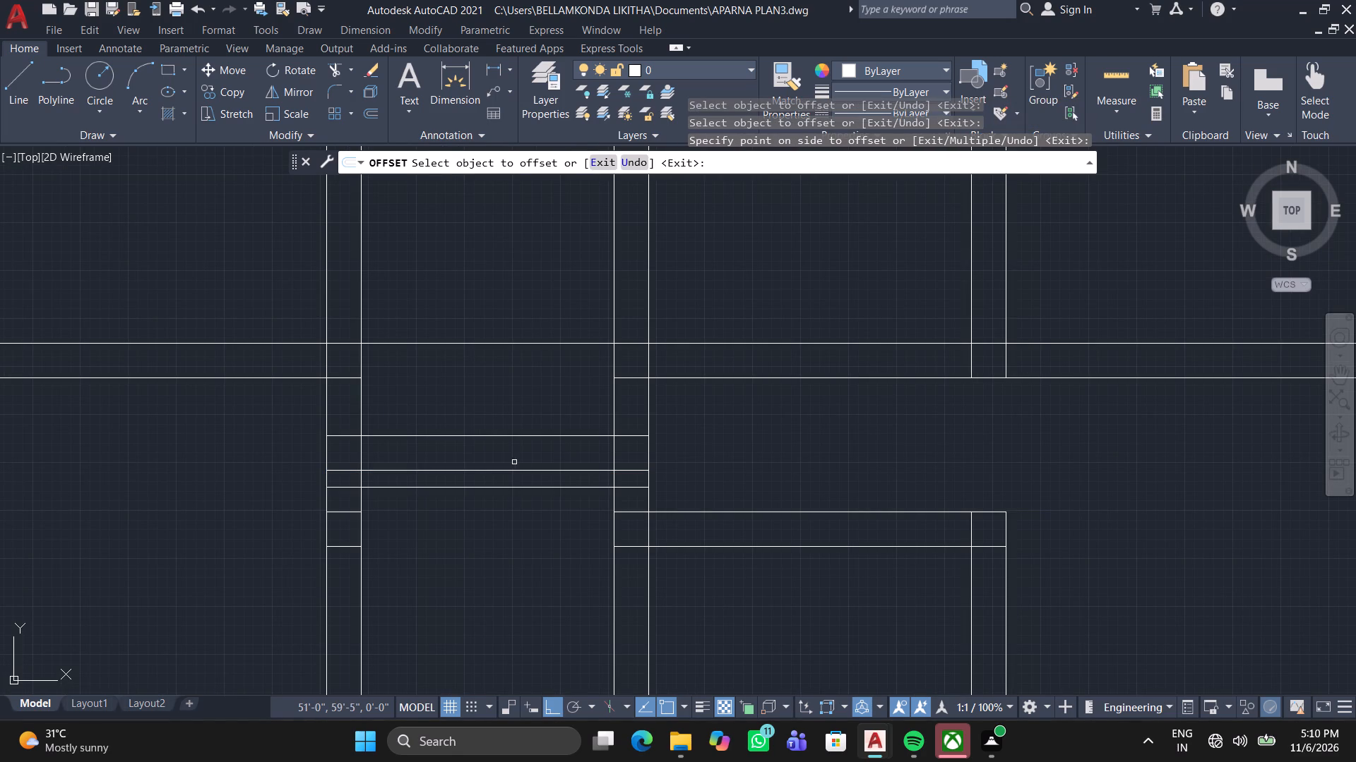
key(ctrl+z)
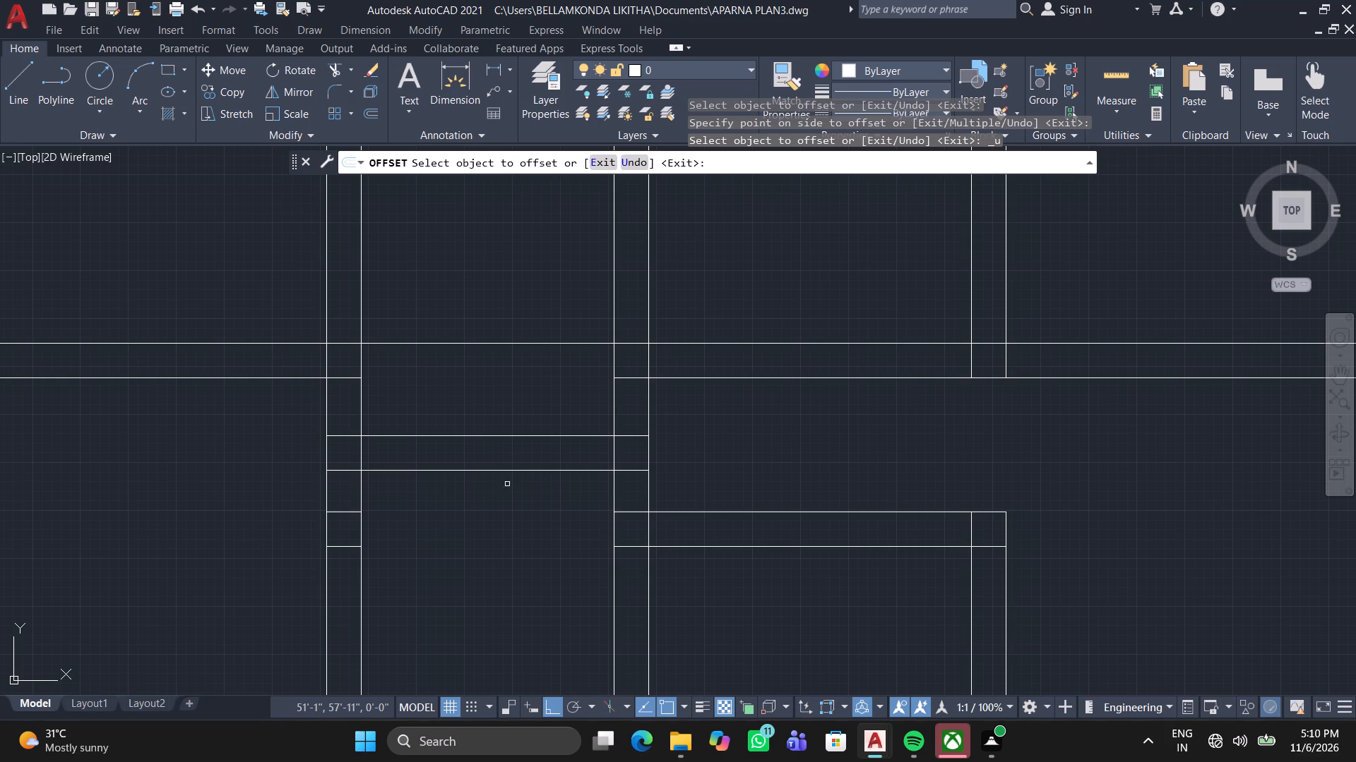
click(502, 471)
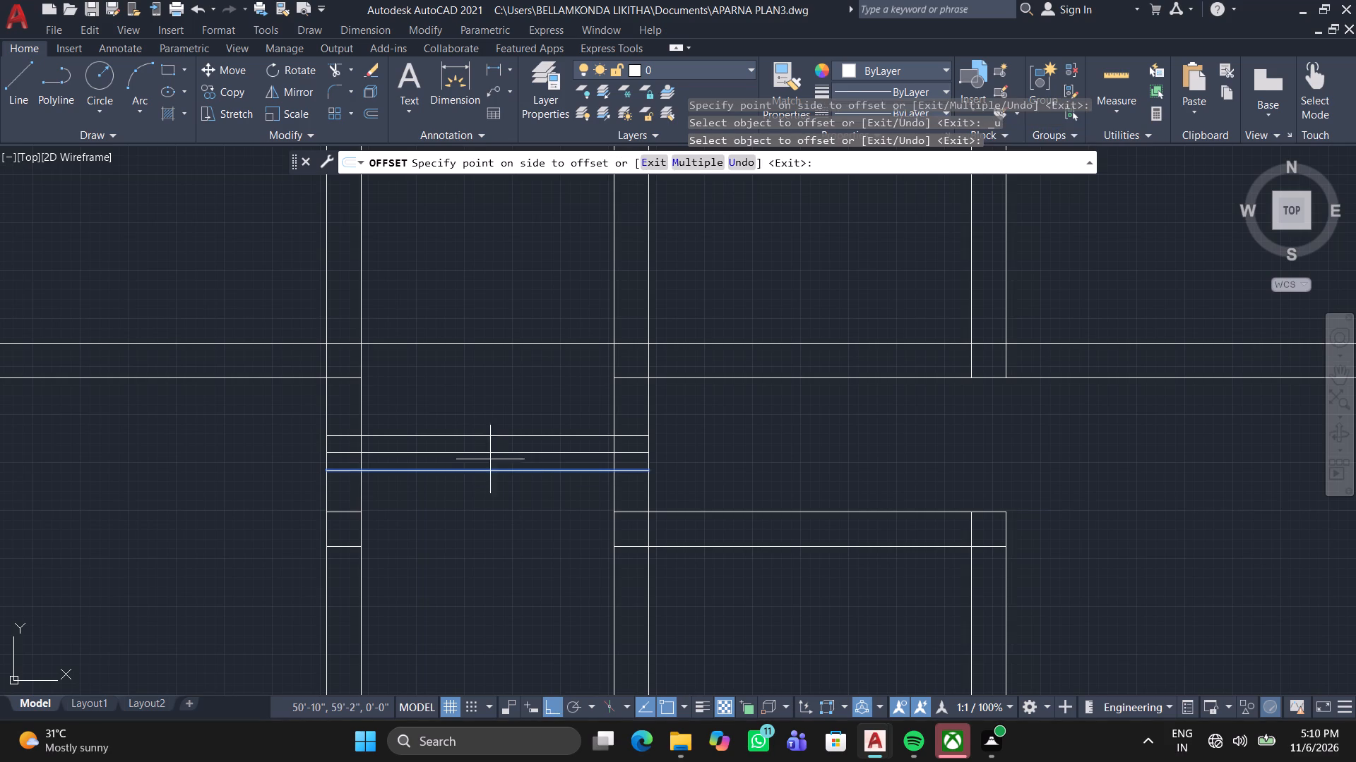
double_click(469, 442)
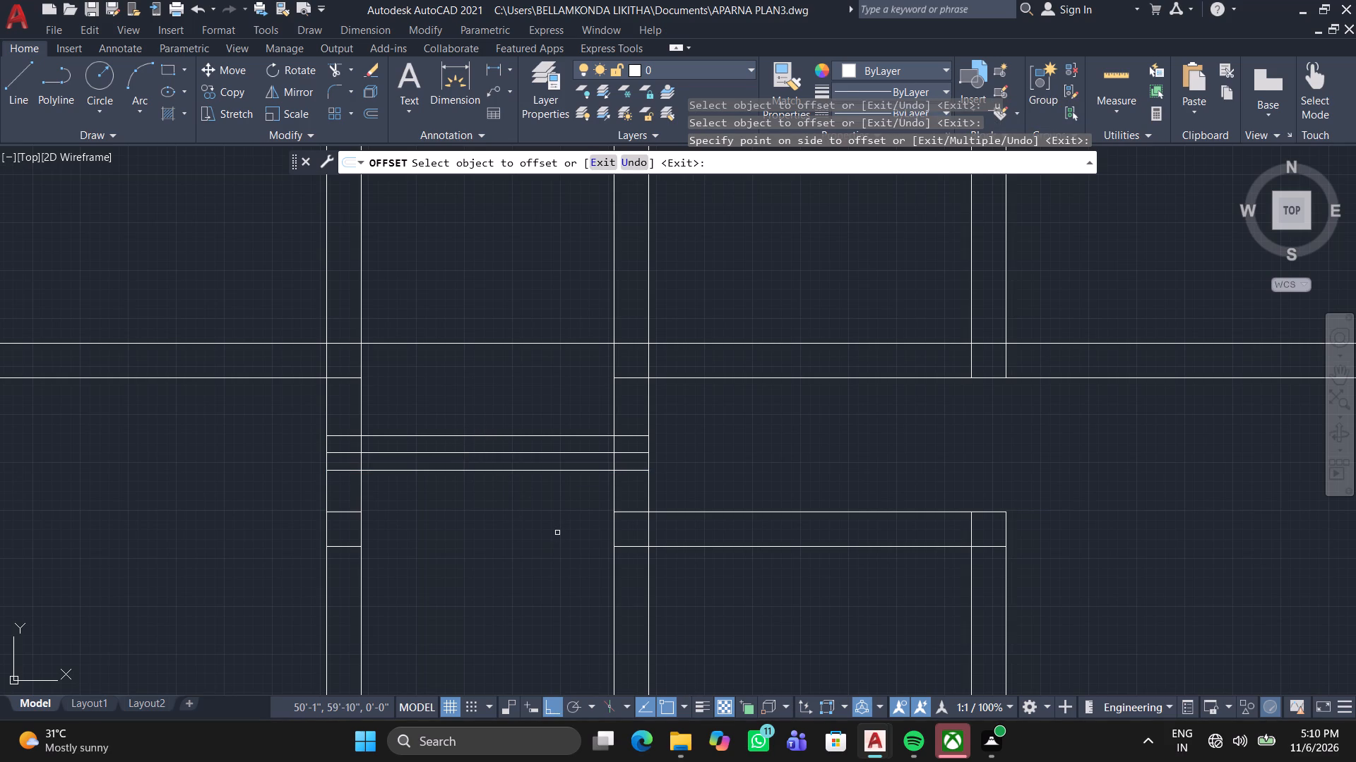
Offset the small corner room's lower top-wall line and outer right-wall line 4.5" into the wall thickness.
middle_drag(722, 564, 636, 466)
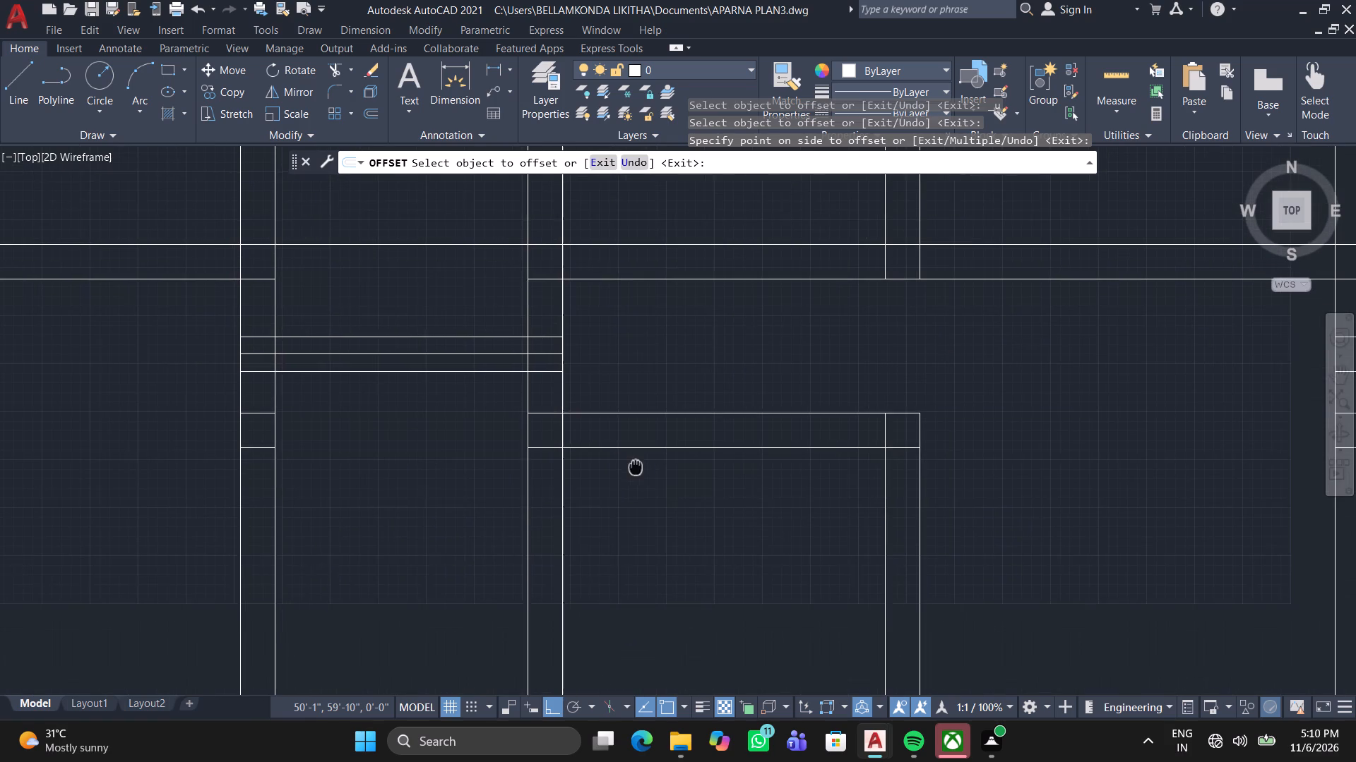
middle_drag(636, 466, 636, 465)
scroll(713, 468, up, 2)
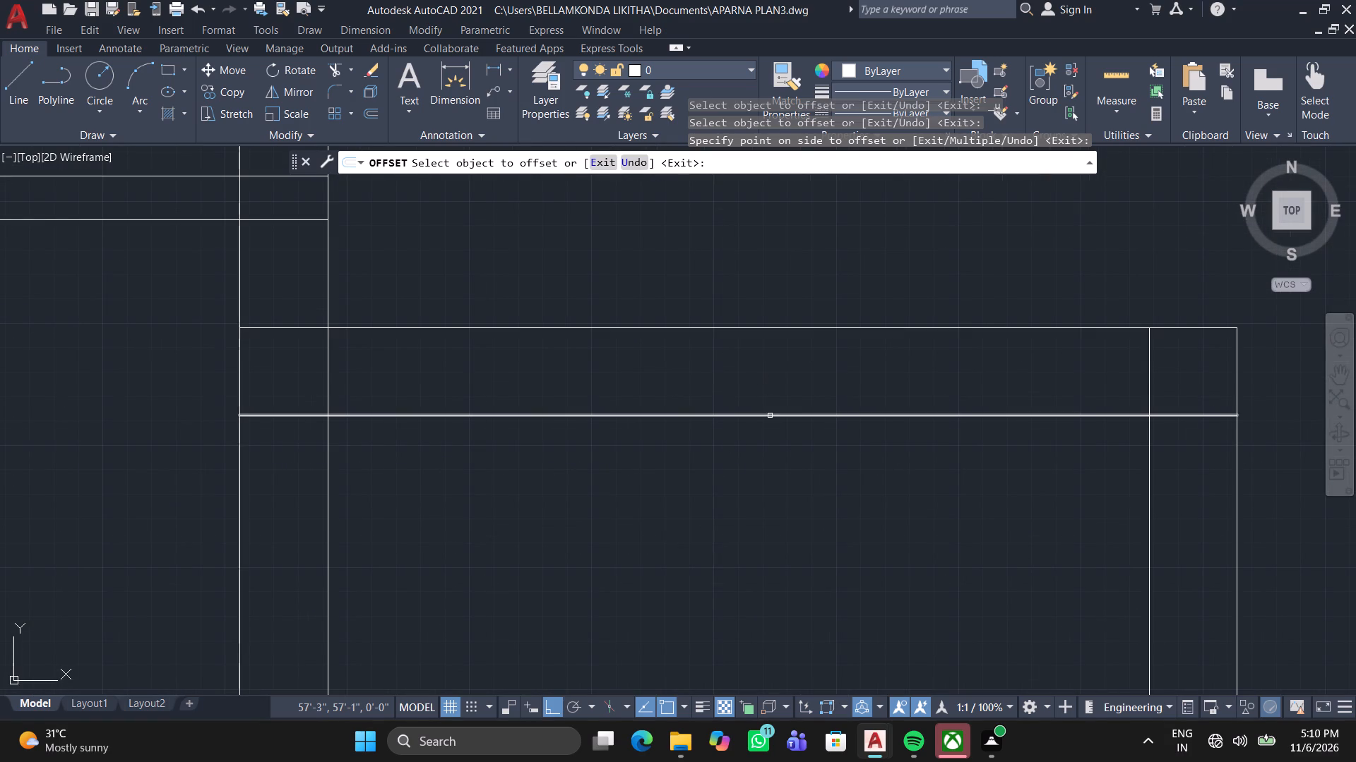
click(770, 416)
click(768, 385)
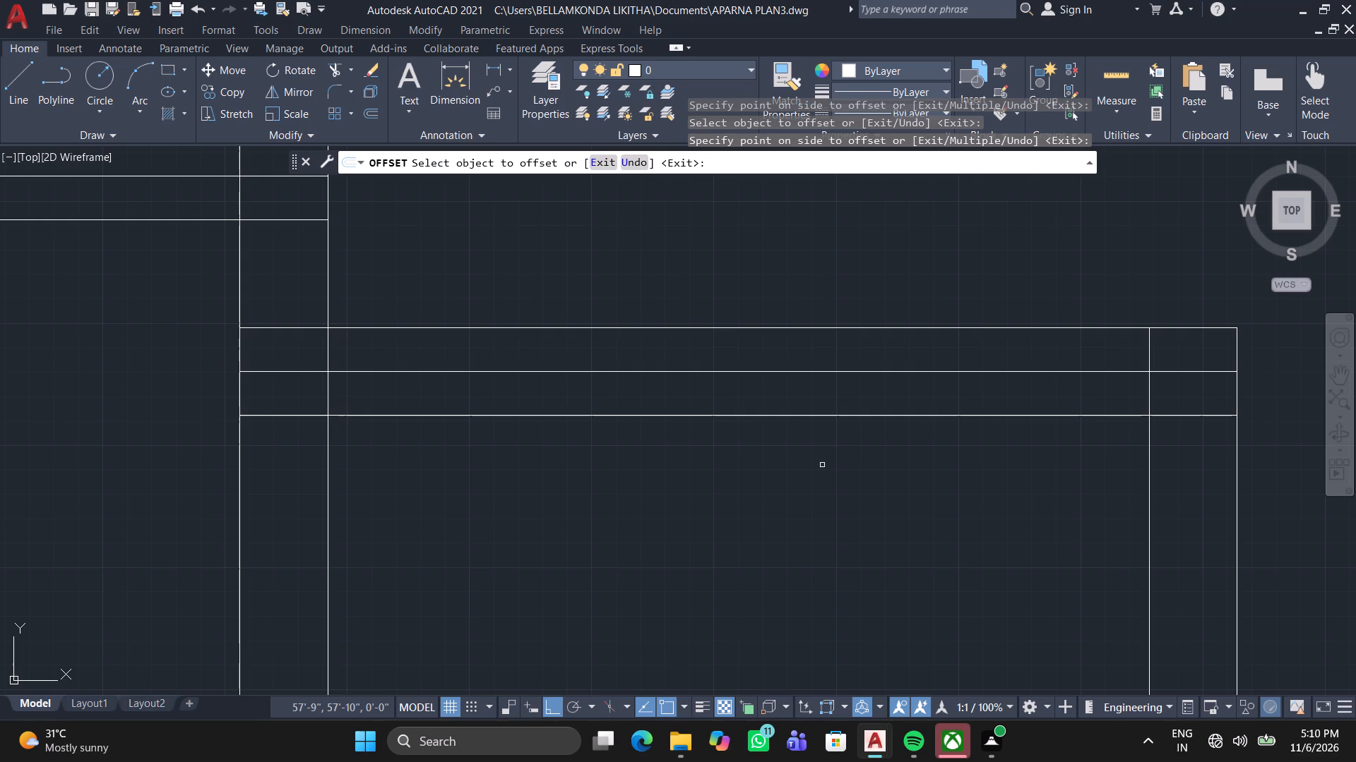
middle_drag(818, 476, 682, 421)
middle_click(674, 418)
scroll(672, 417, down, 2)
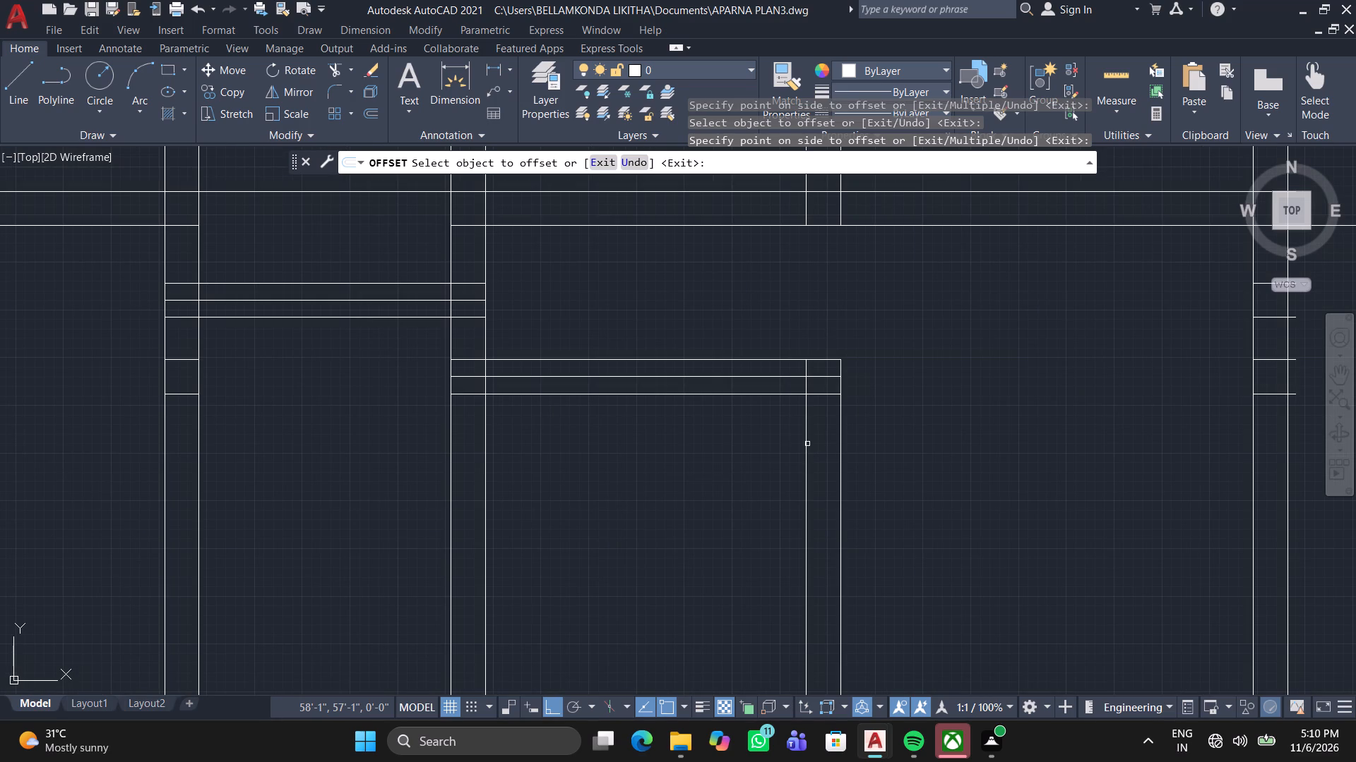
click(840, 461)
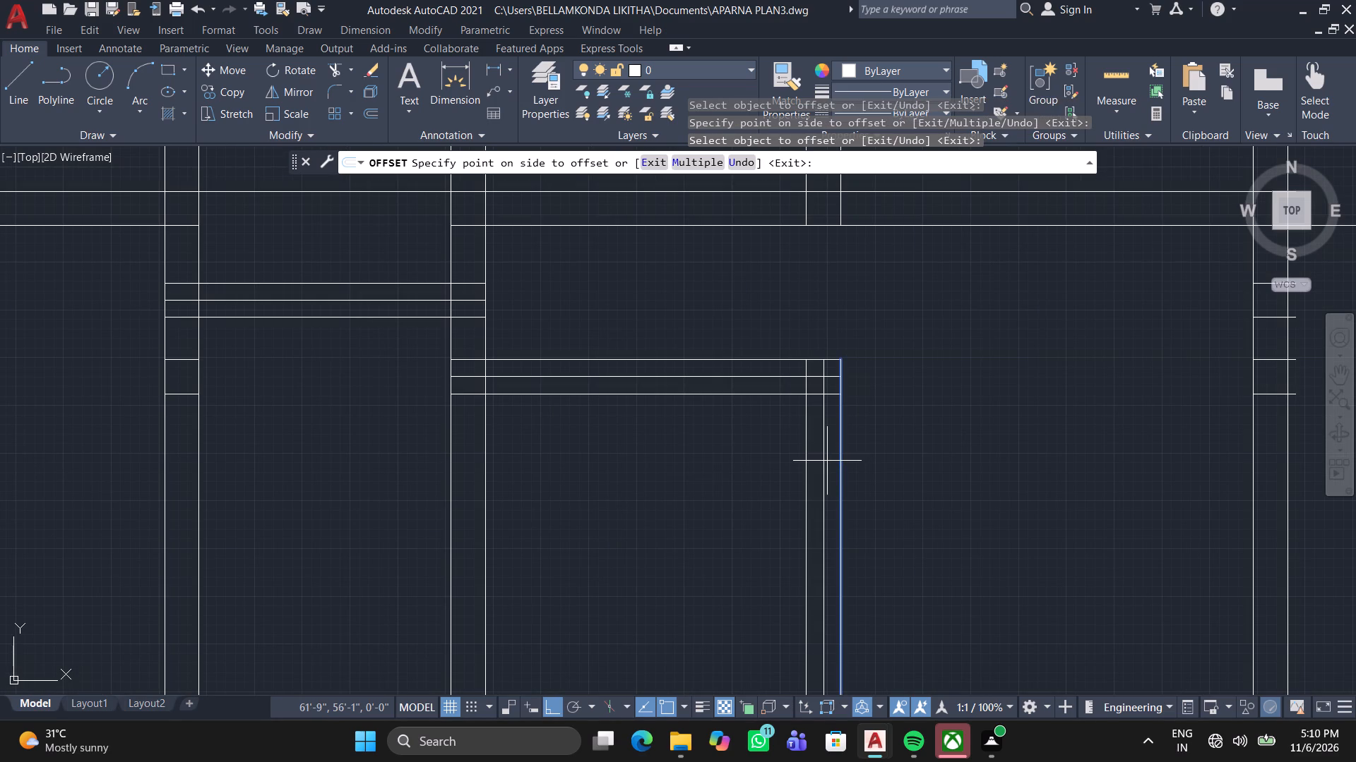
click(827, 461)
key(space)
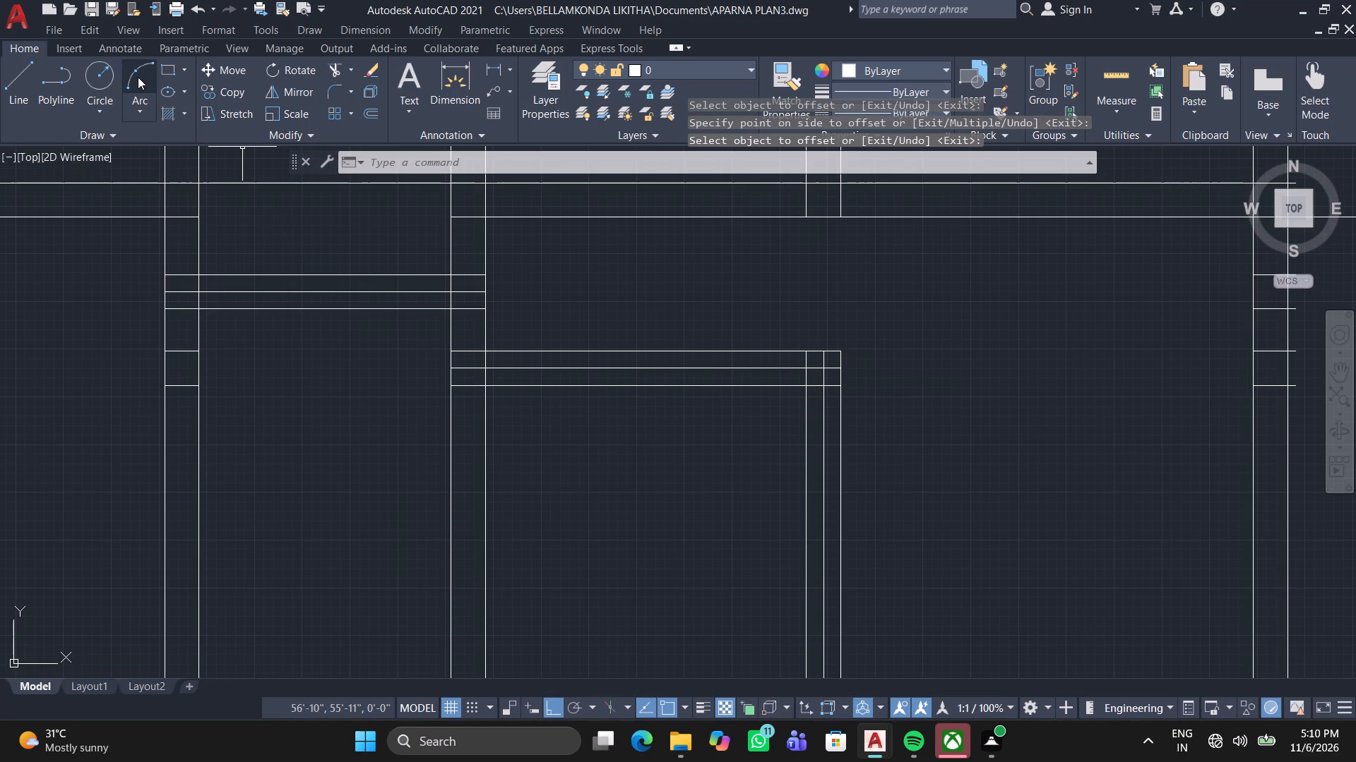
Delete the short horizontal wall's upper line and the corner room's innermost top and right wall lines, leaving 4.5" walls.
click(327, 276)
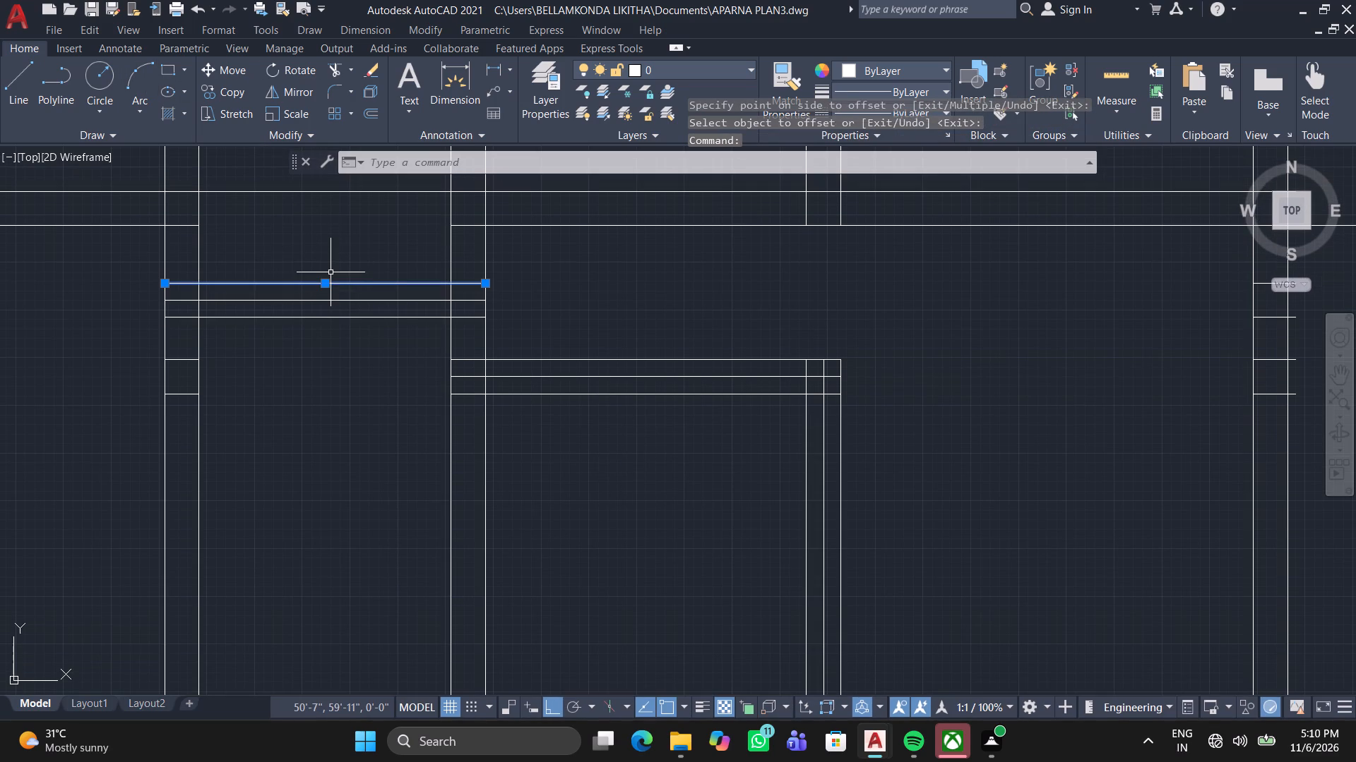
key(Delete)
scroll(502, 379, up, 1)
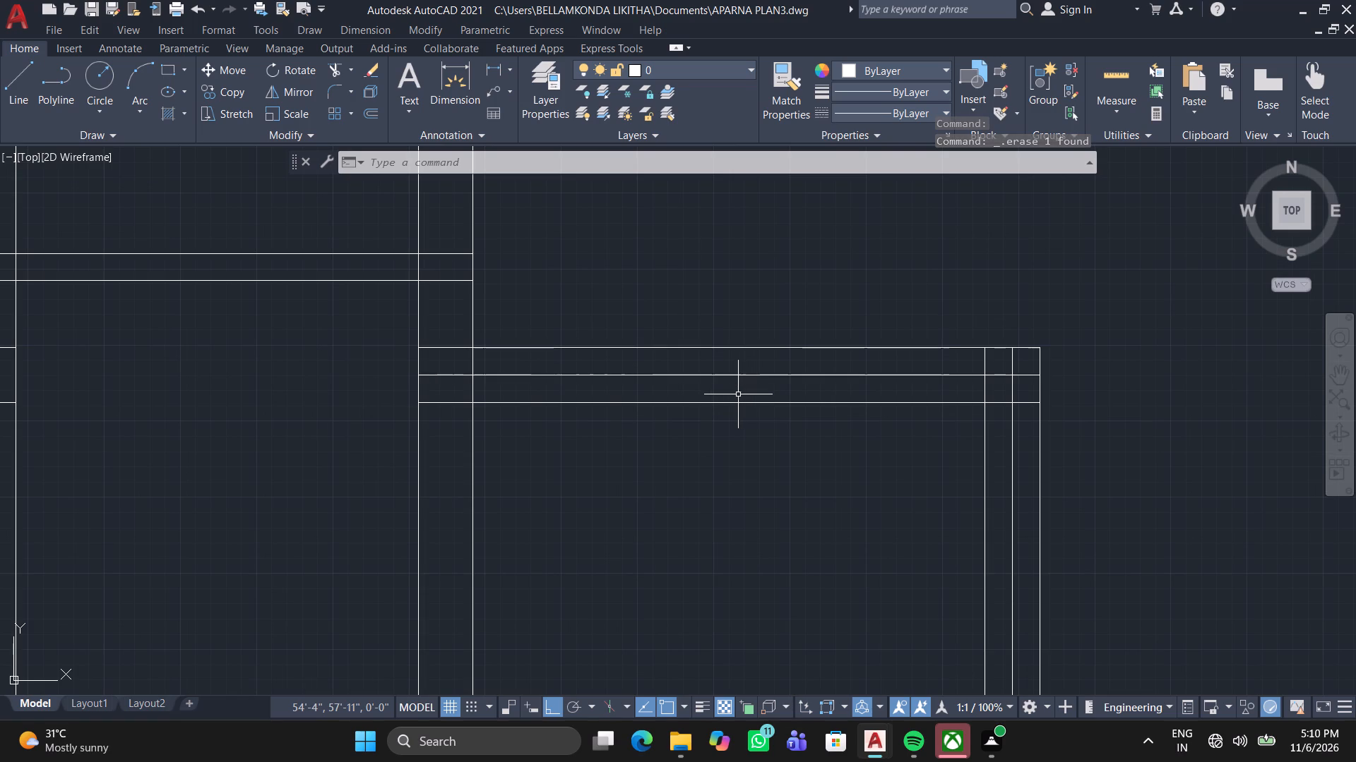
click(763, 404)
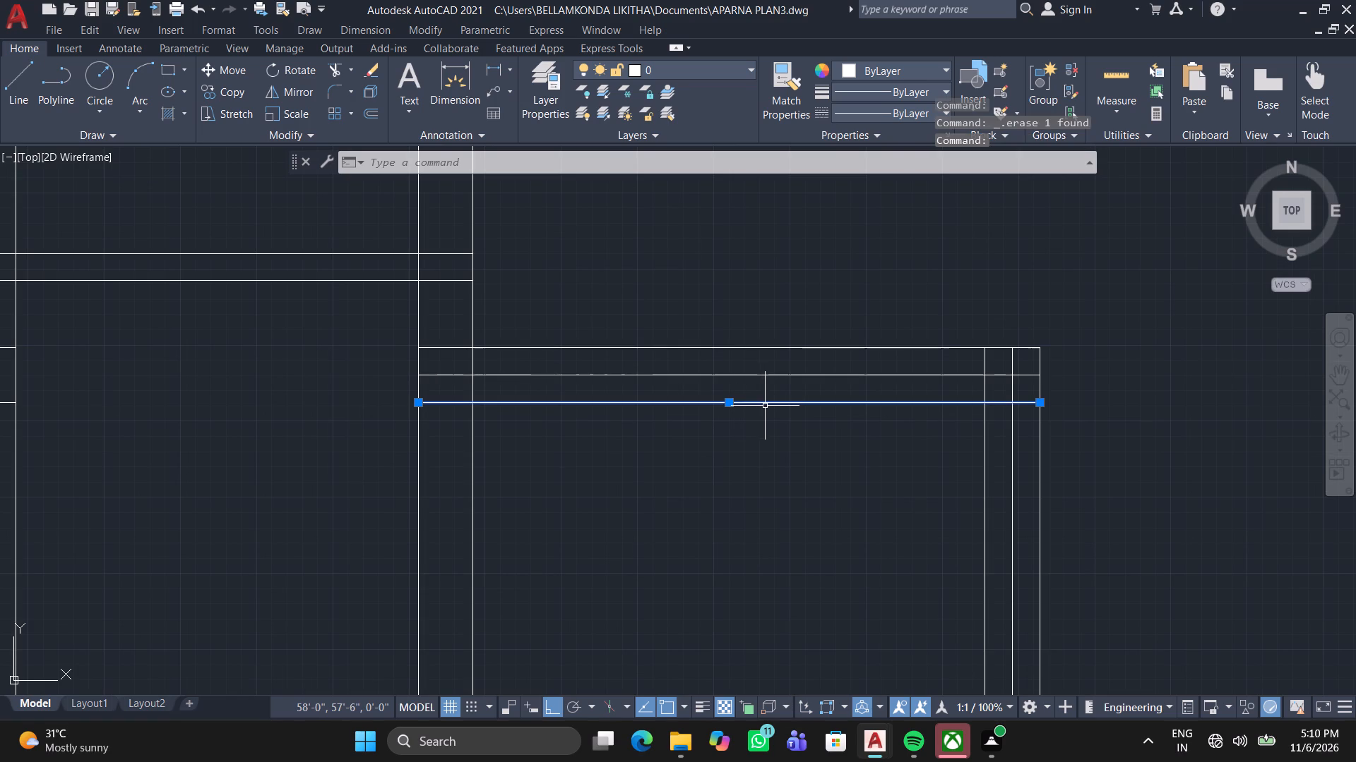
key(Delete)
click(985, 429)
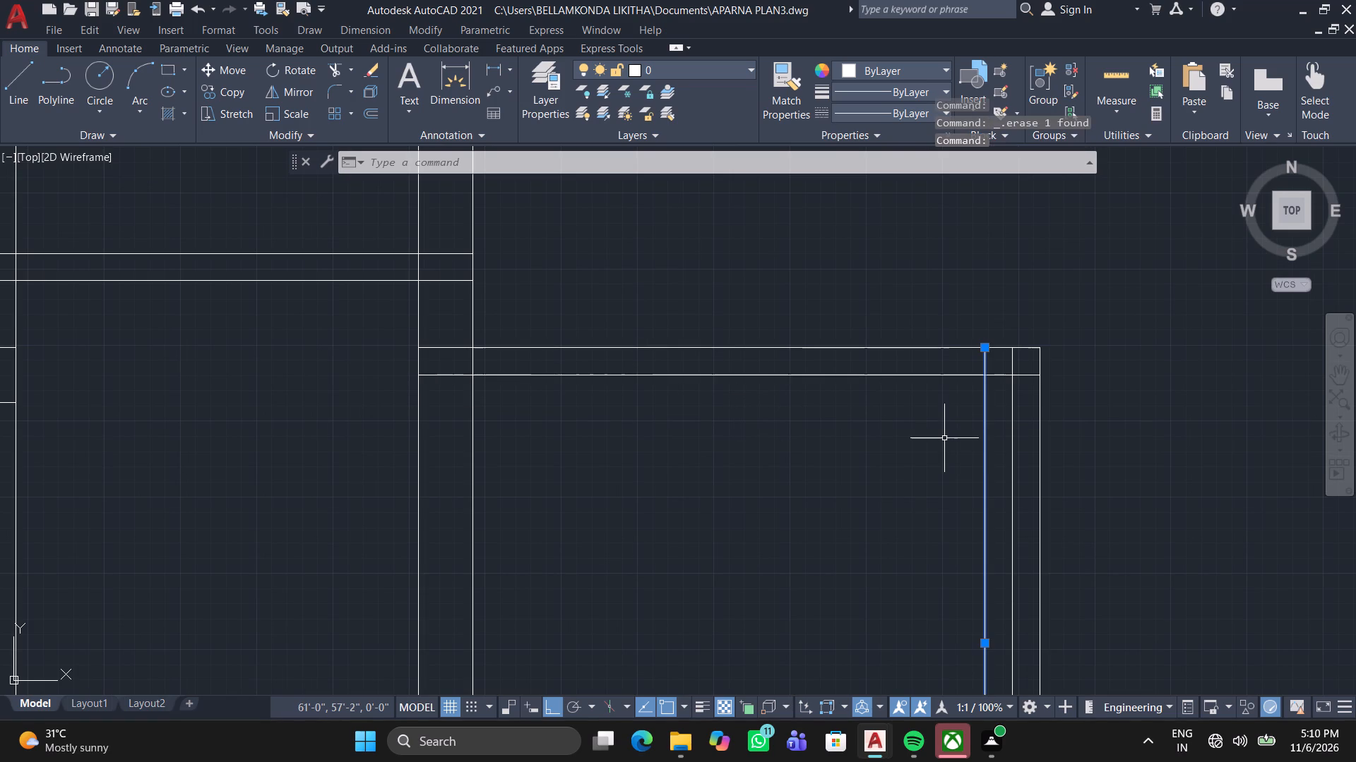
key(Delete)
Offset the outer left line of the leftmost vertical wall pair 14'4" to the left.
scroll(944, 438, down, 2)
middle_drag(940, 447, 884, 349)
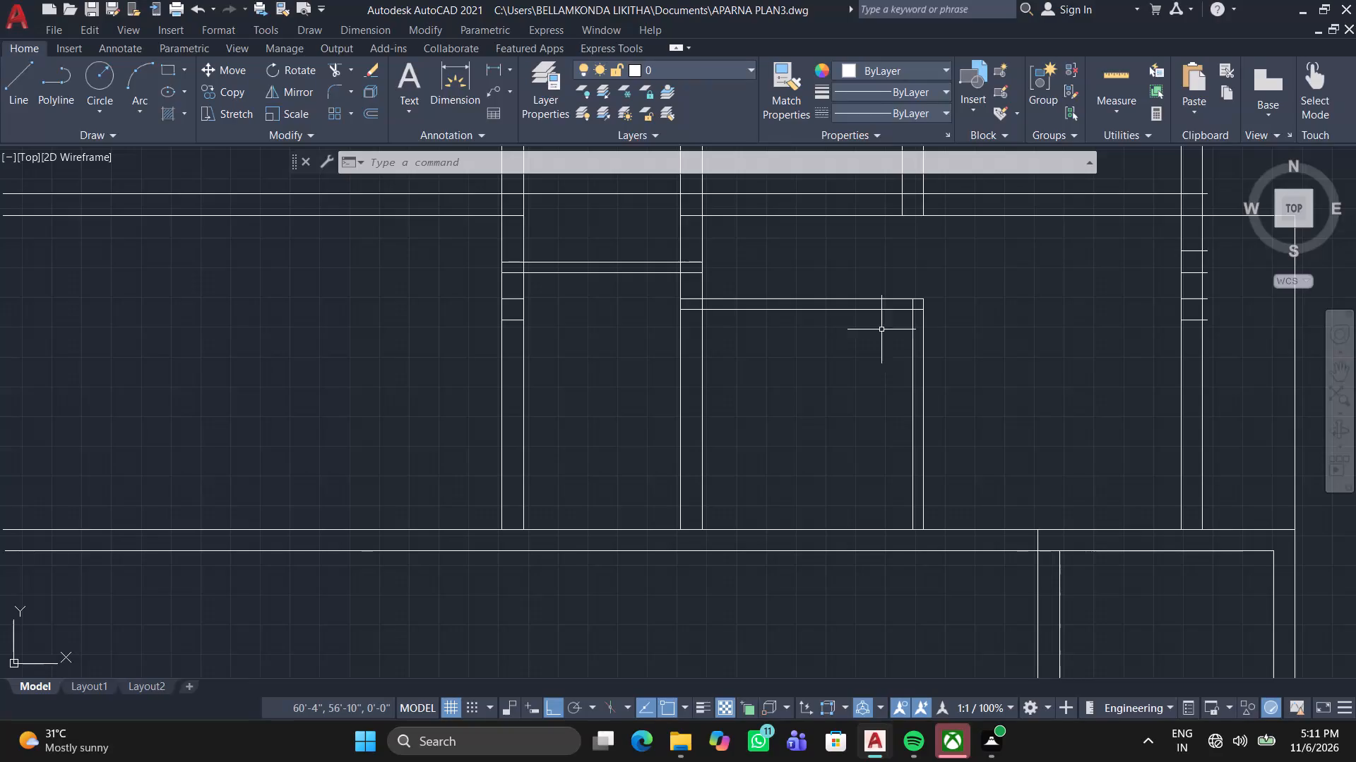
scroll(697, 306, down, 2)
middle_drag(697, 306, 660, 381)
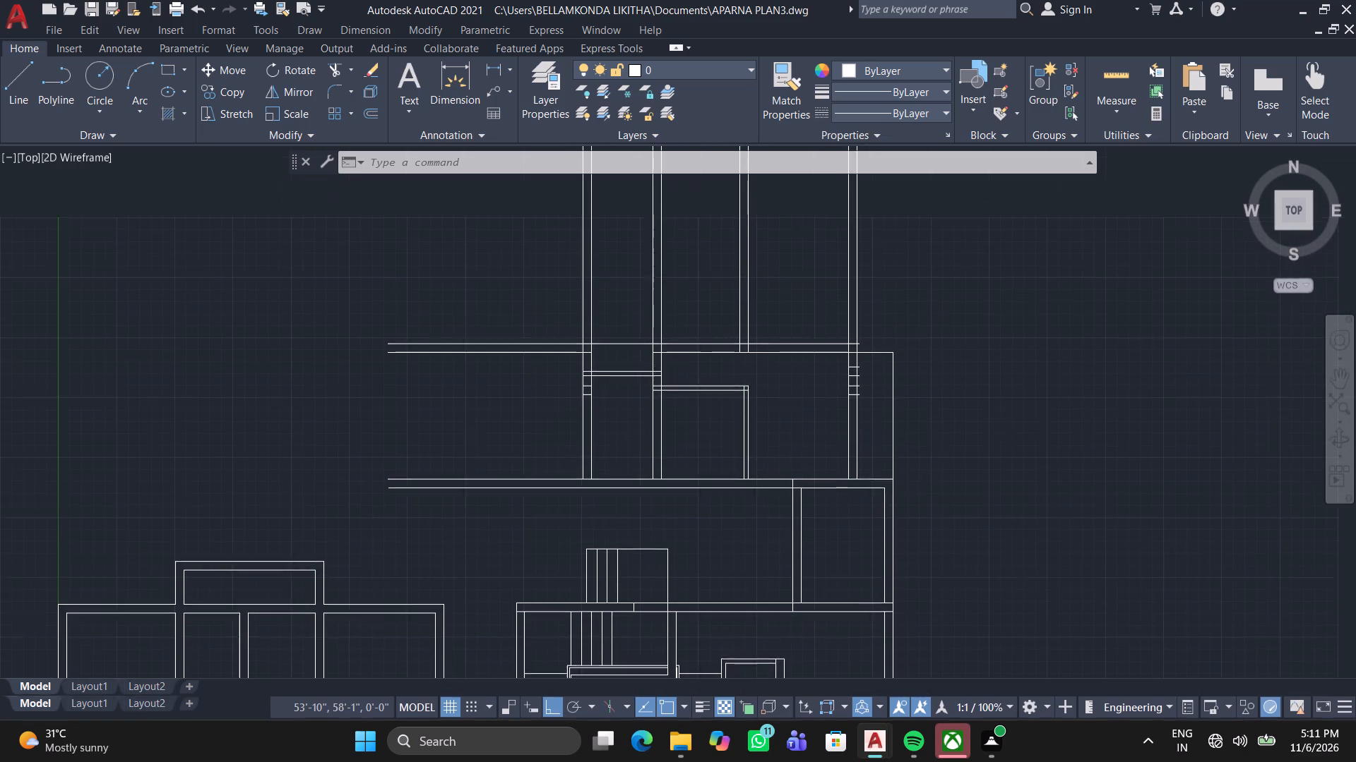
scroll(634, 437, up, 2)
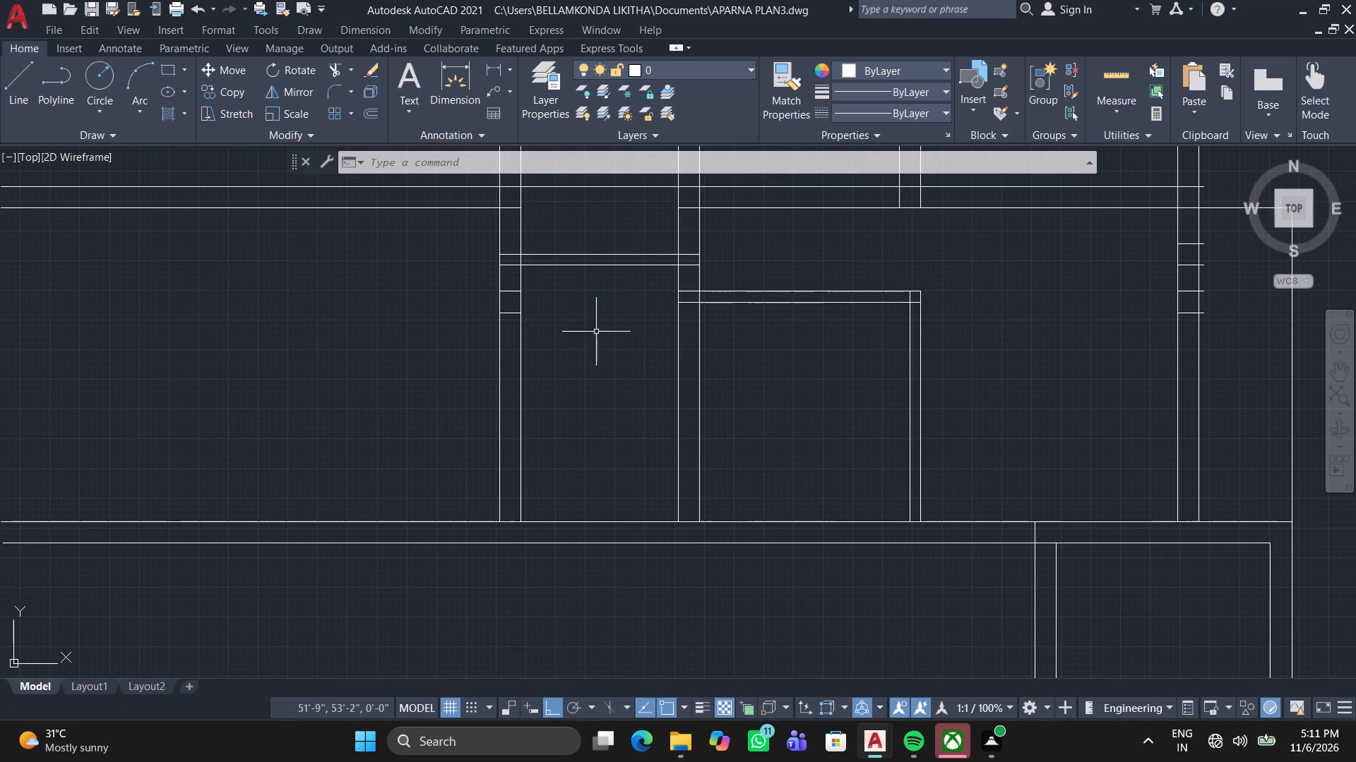
middle_drag(488, 370, 655, 425)
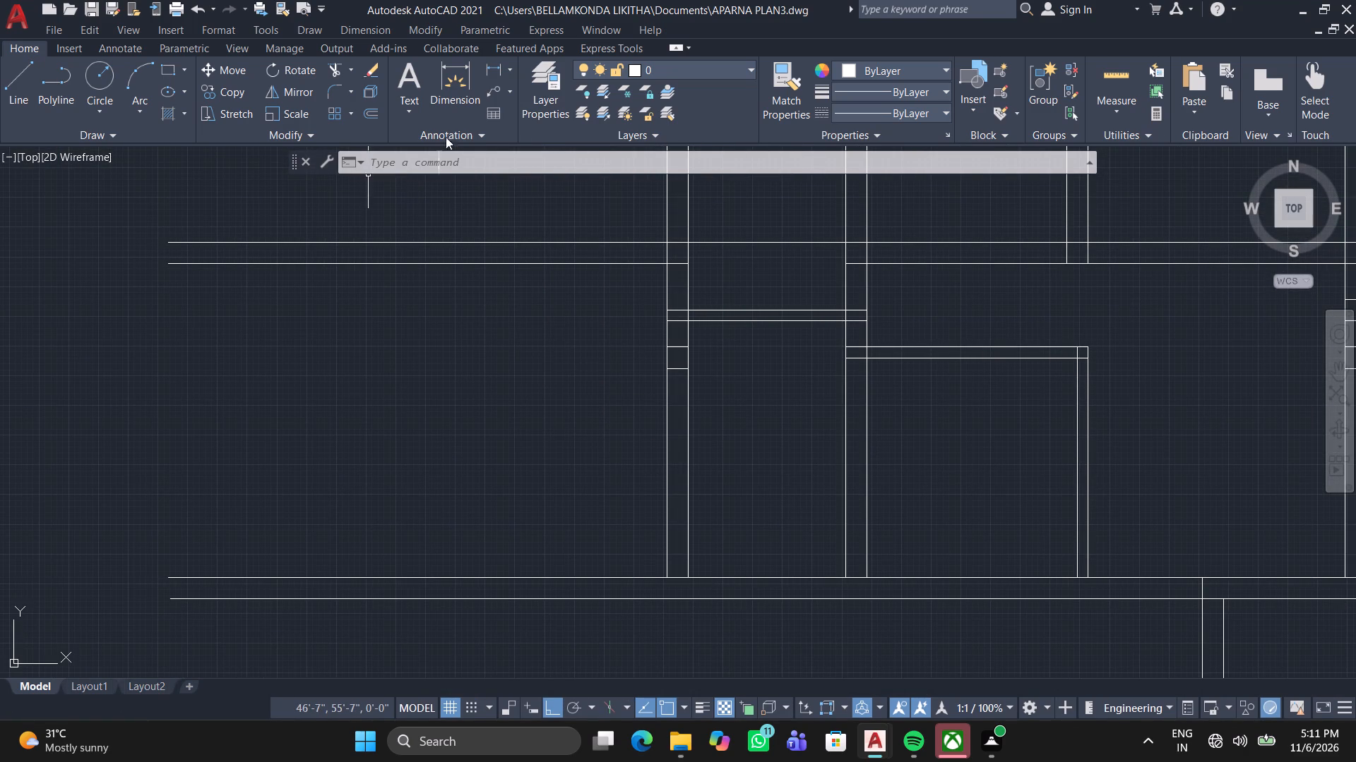
click(376, 119)
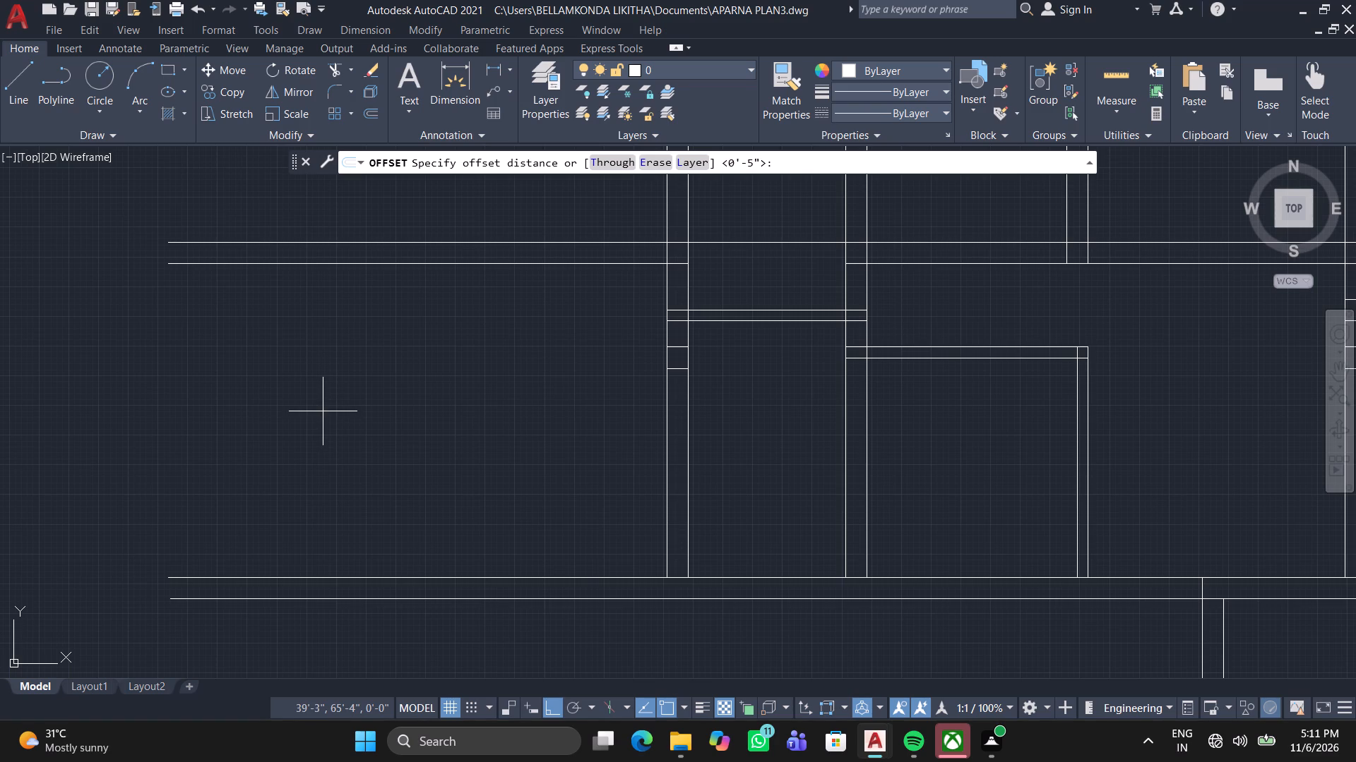
text(14'4)
key(Return)
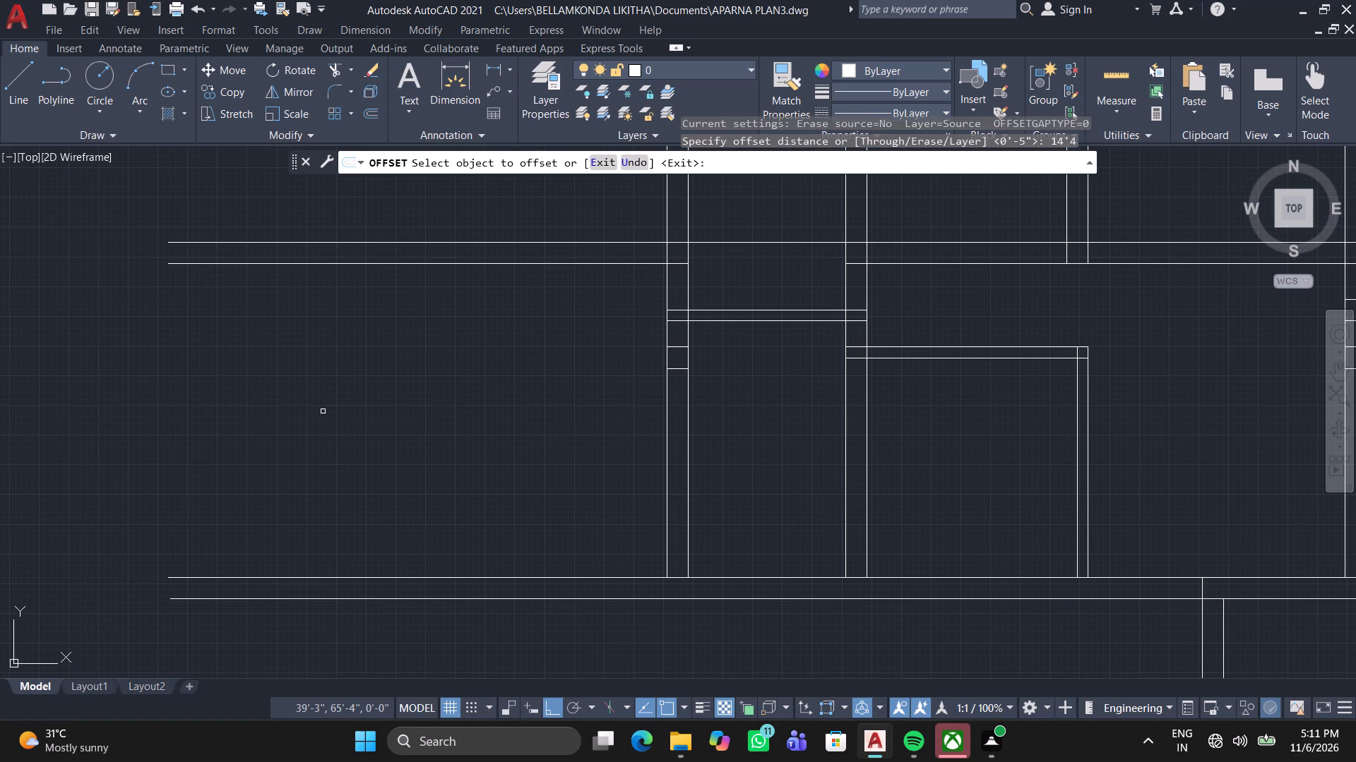
click(666, 480)
click(477, 490)
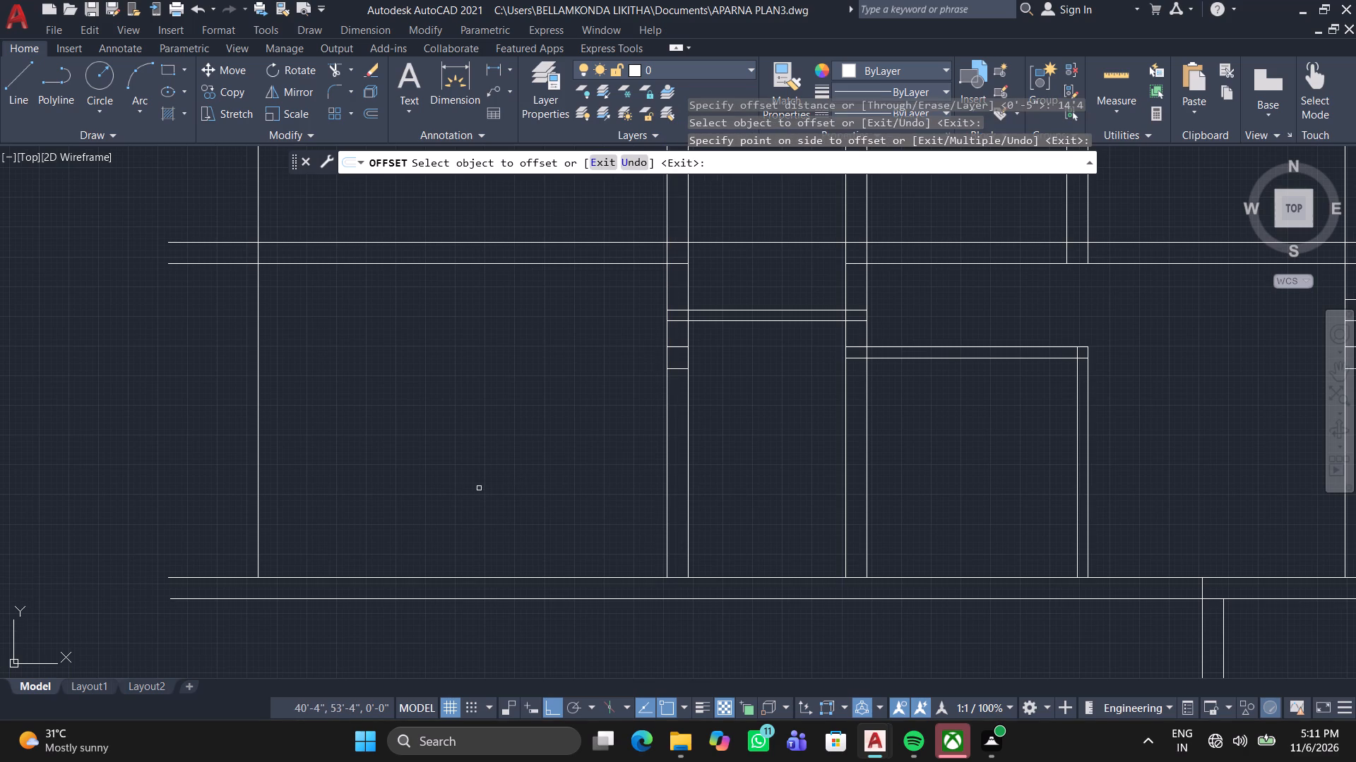
key(space)
Offset the new leftmost vertical line 9" further left to form the outer wall.
key(space)
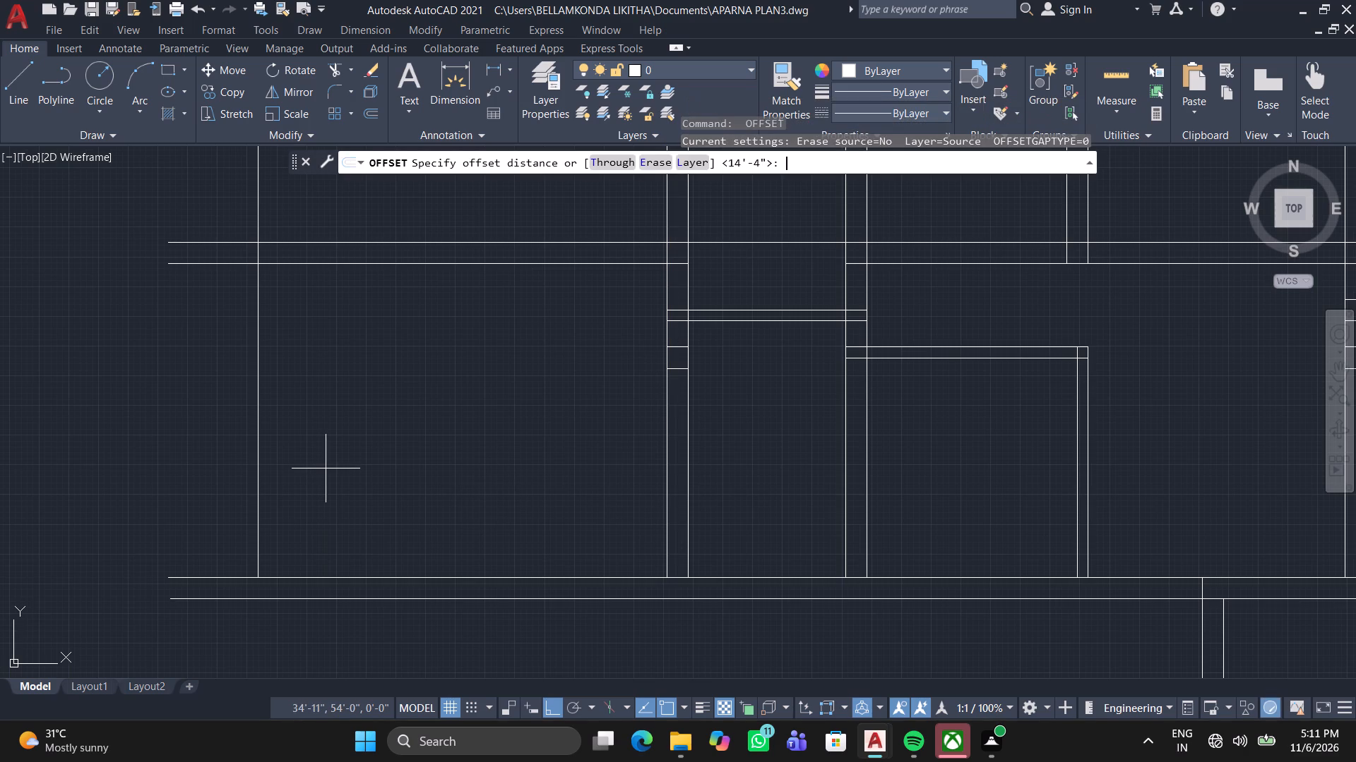
key(9)
key(Return)
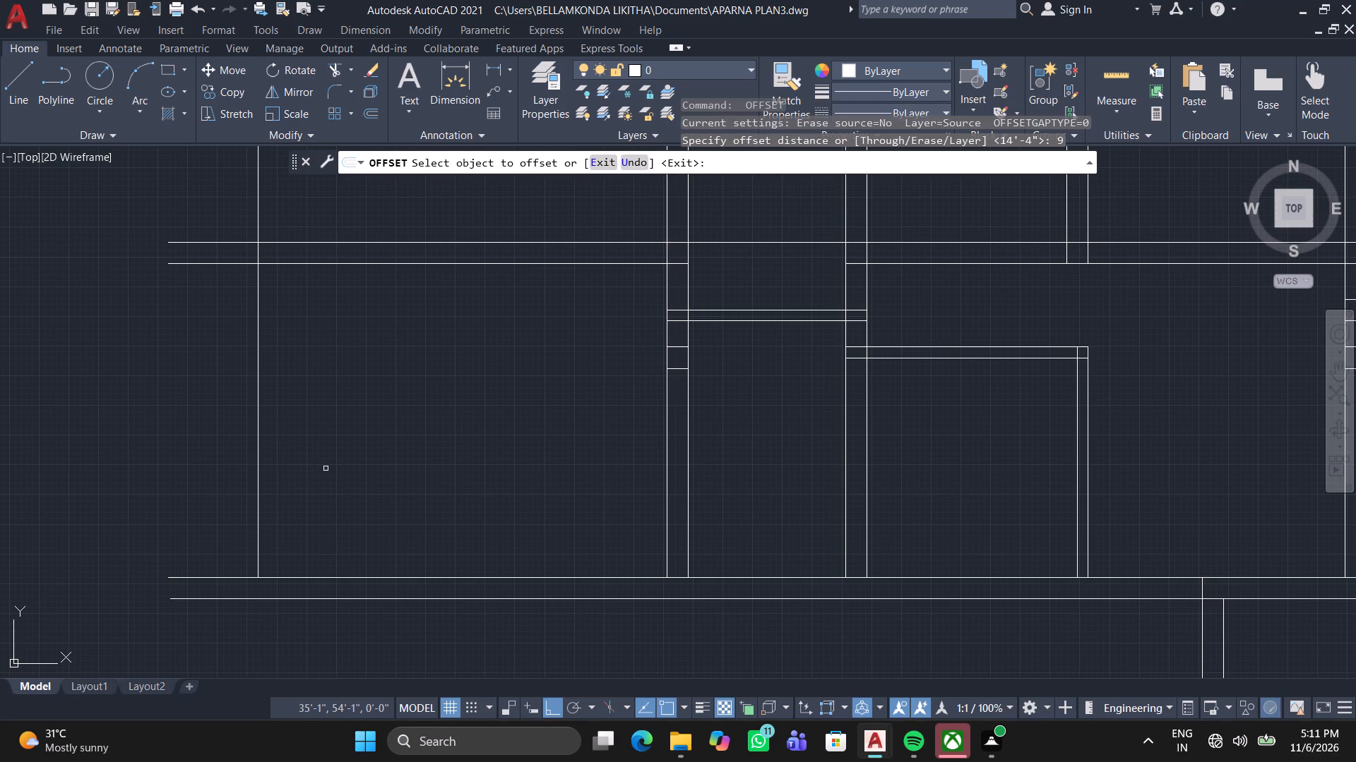
click(256, 437)
click(184, 437)
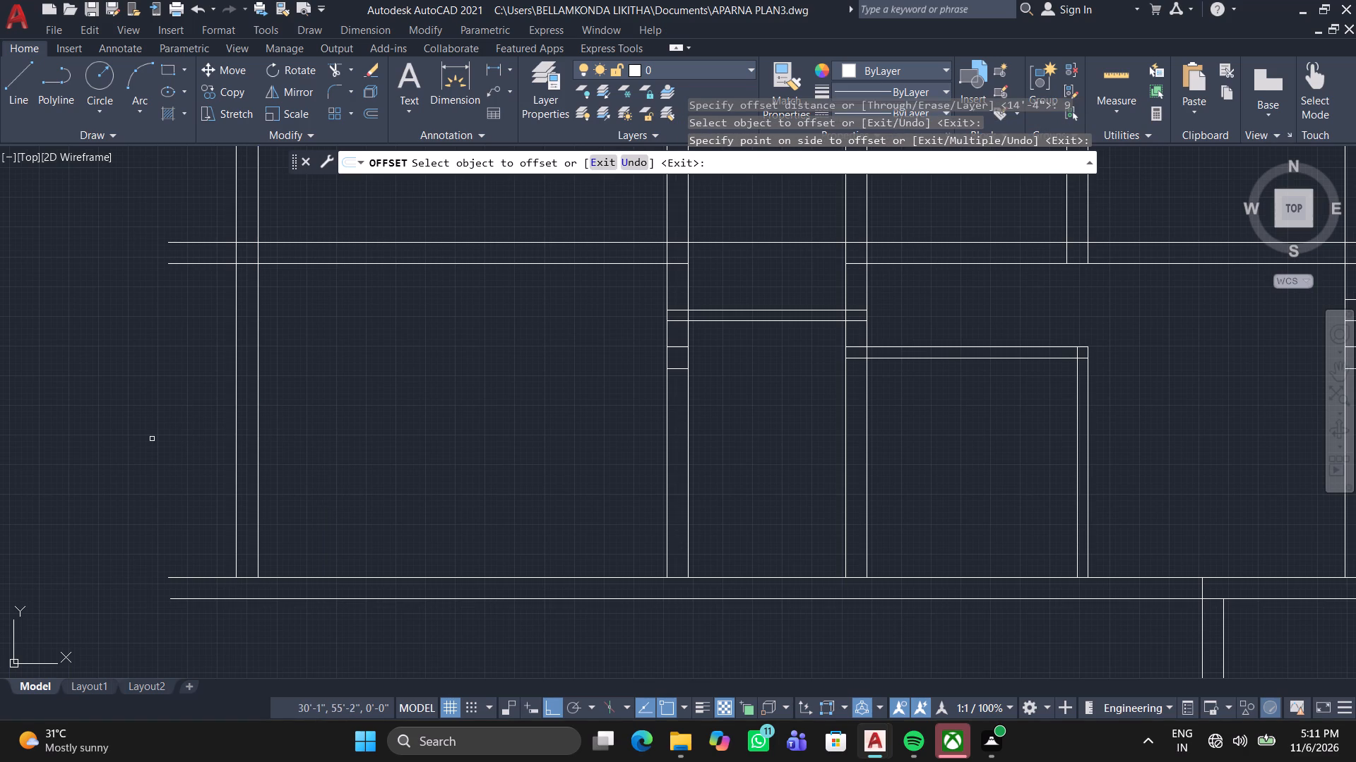
Trim the three inner vertical wall pairs above the uppermost horizontal wall pair.
scroll(59, 400, down, 2)
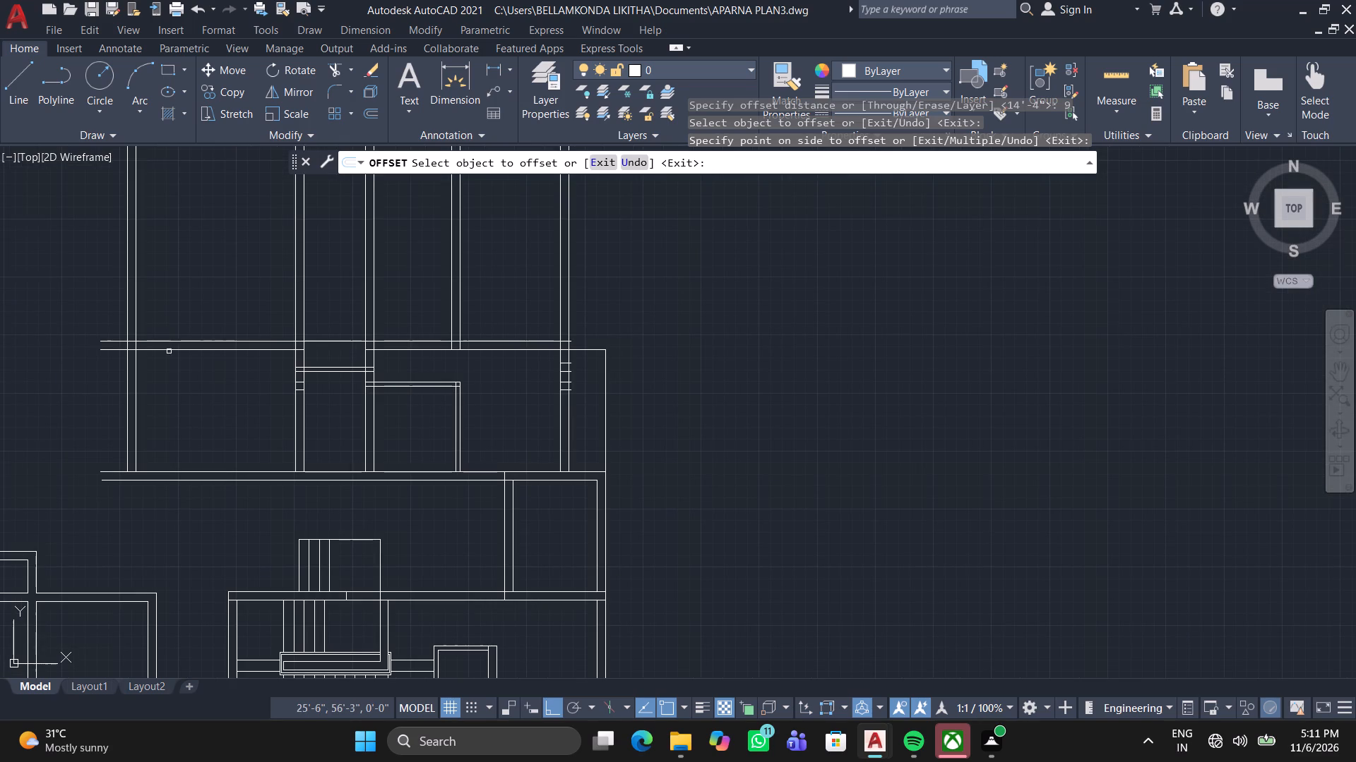
middle_drag(171, 402, 184, 426)
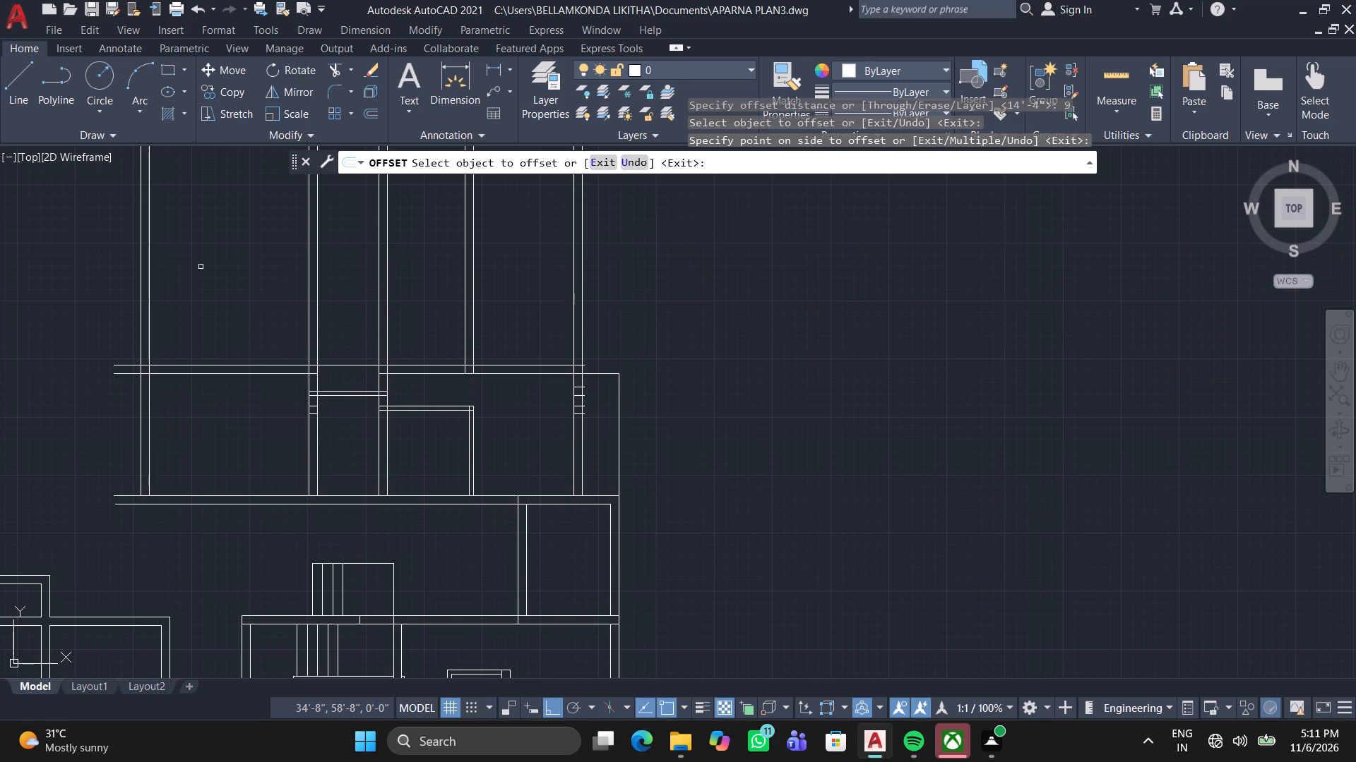
scroll(191, 267, up, 1)
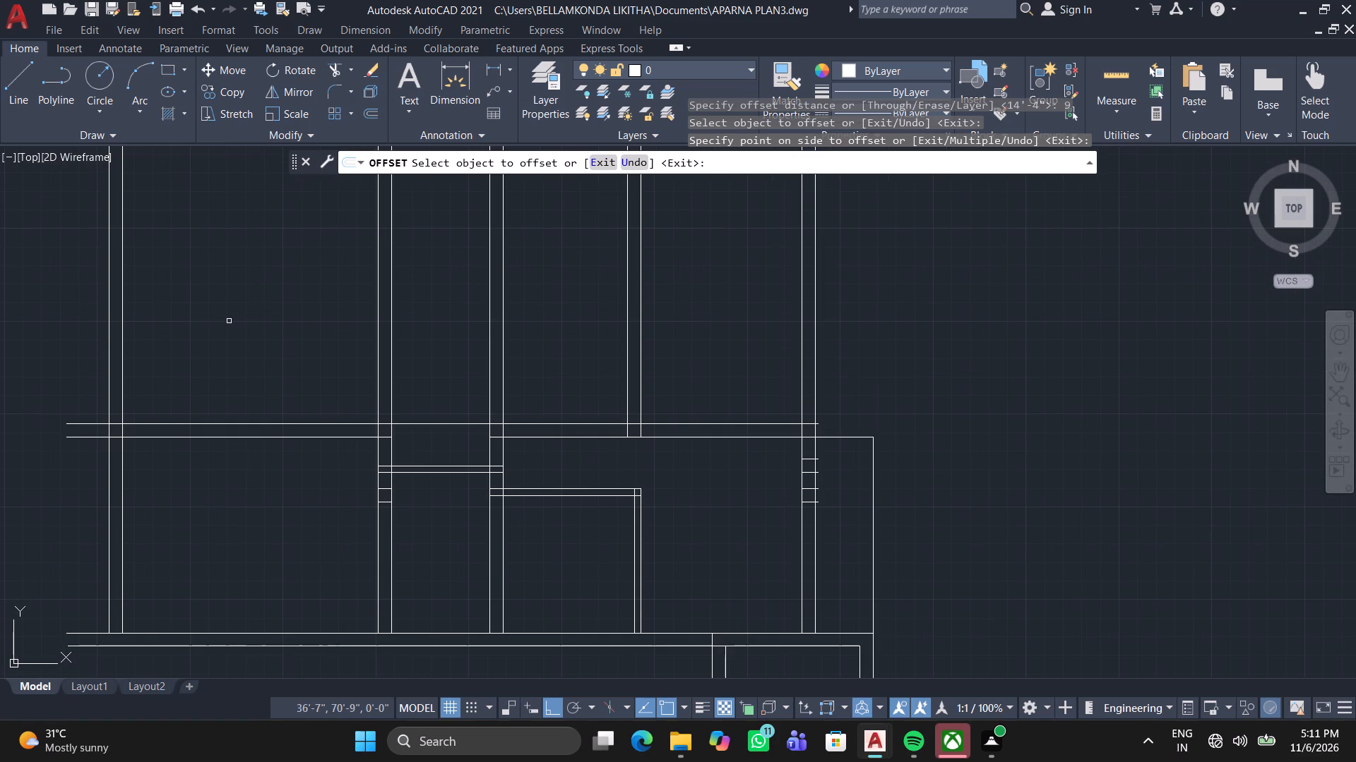
middle_drag(229, 325, 217, 375)
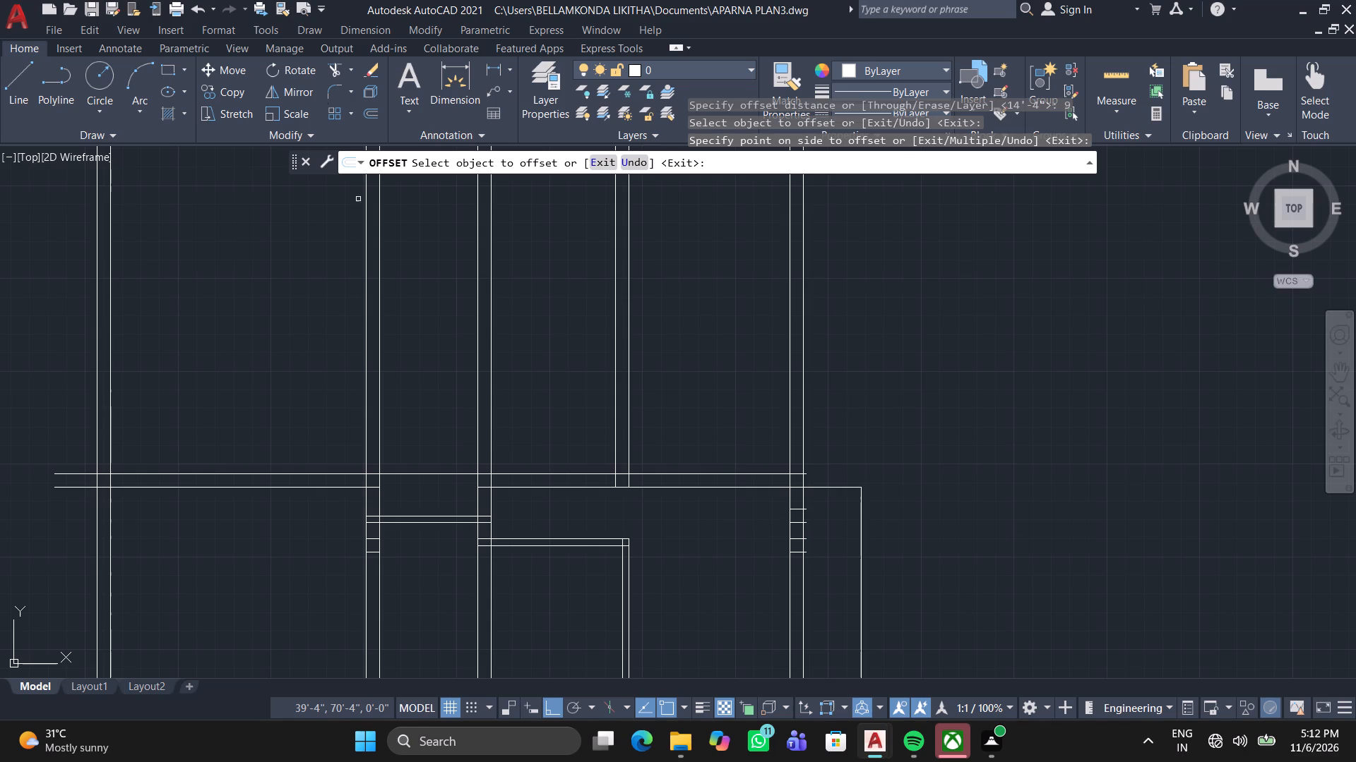
click(334, 72)
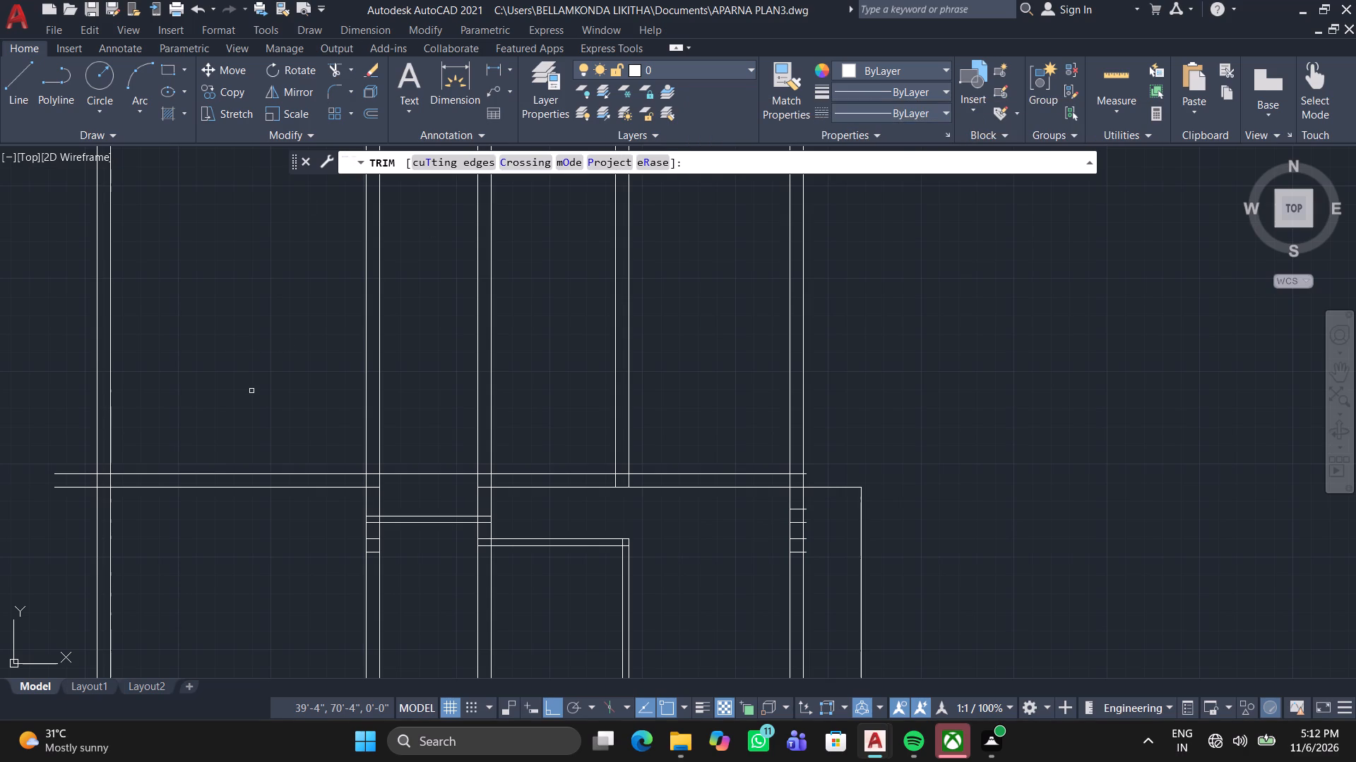
click(251, 391)
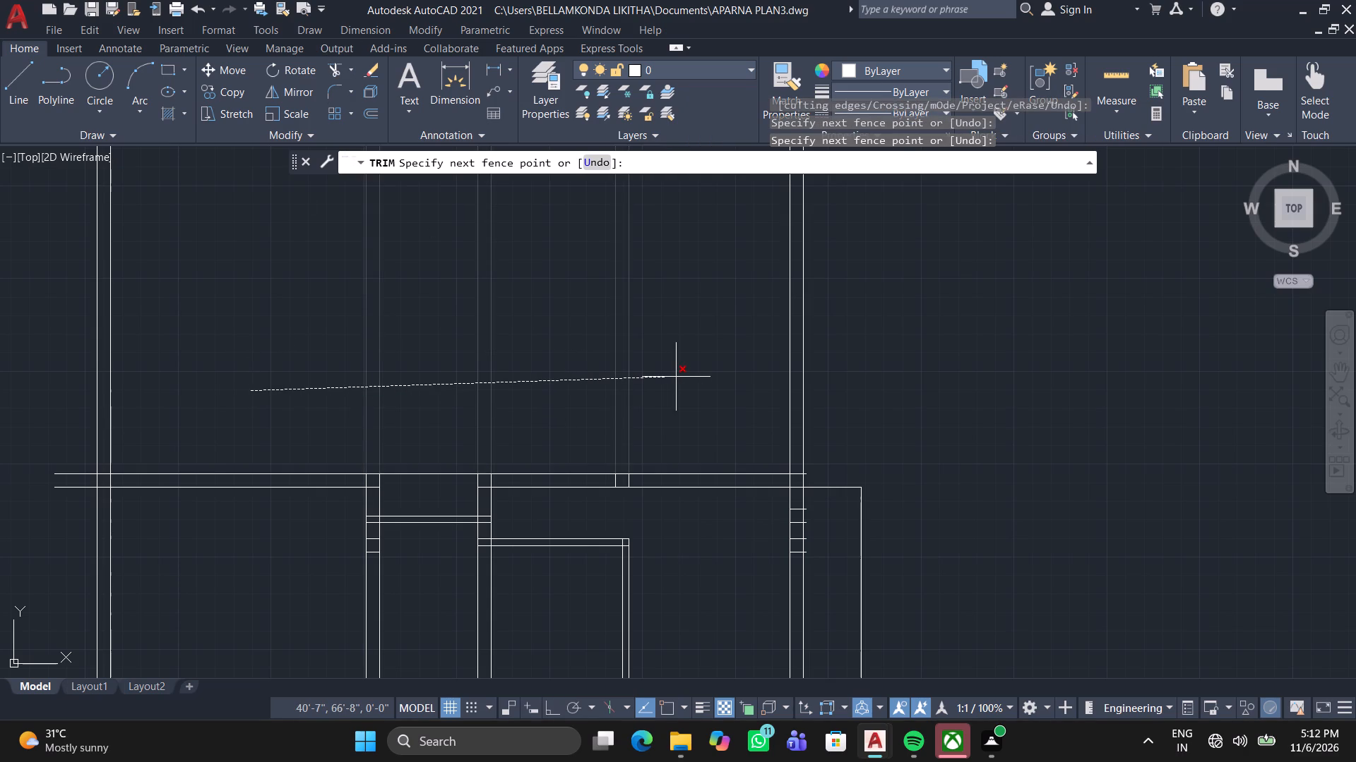
click(676, 377)
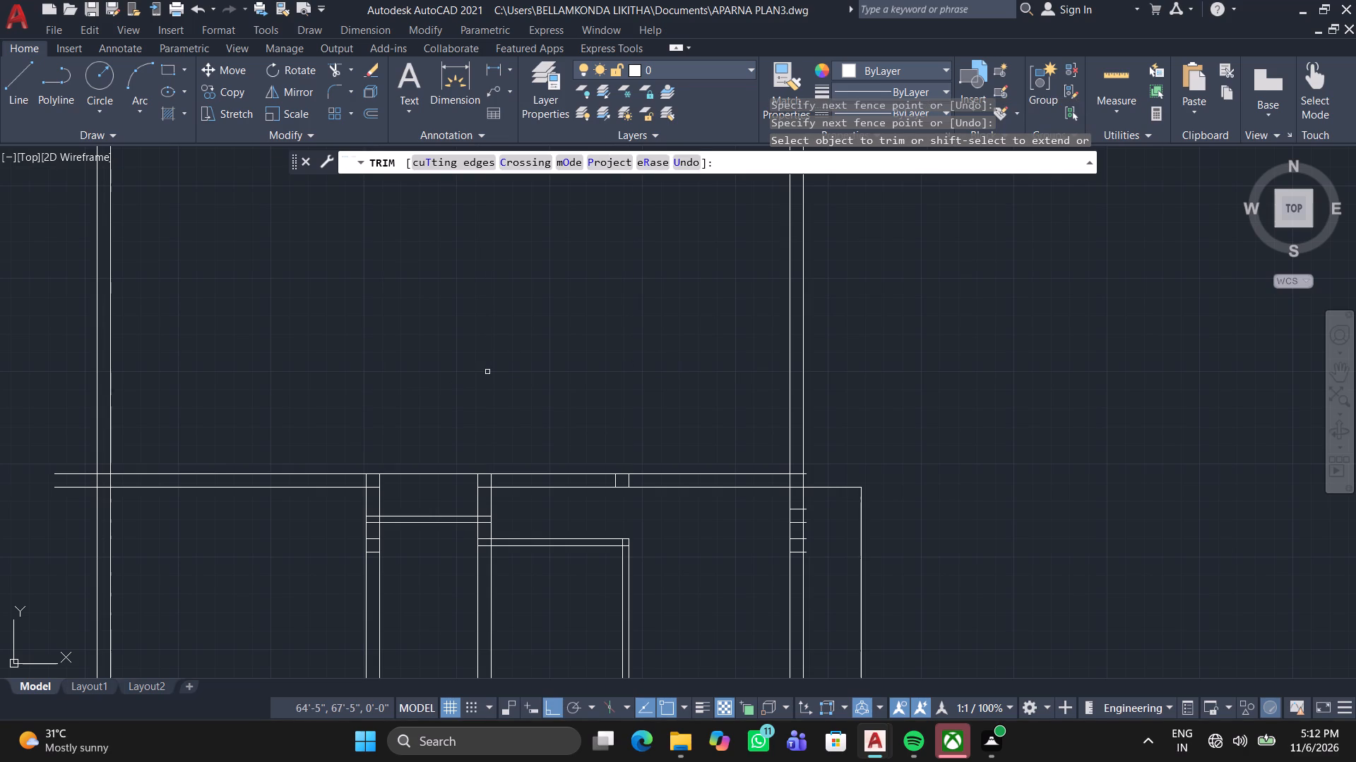
key(space)
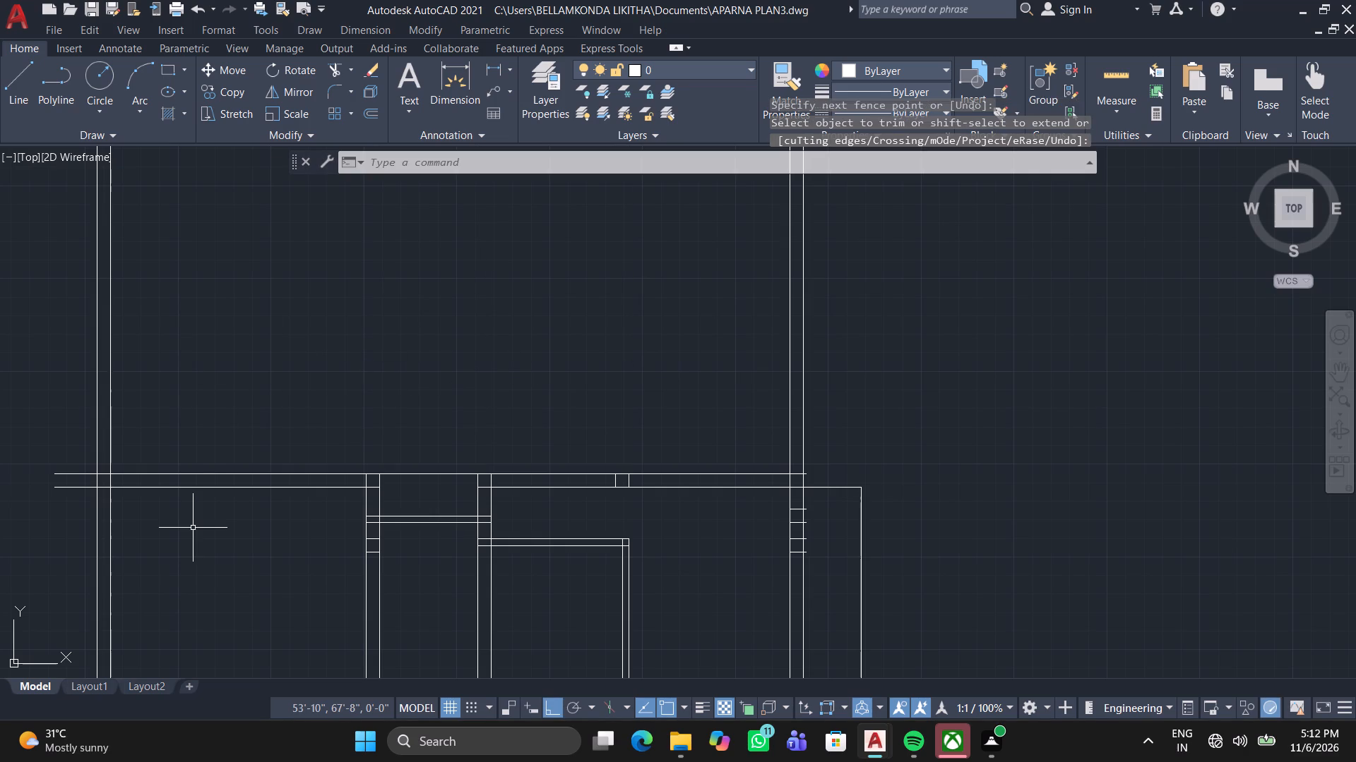
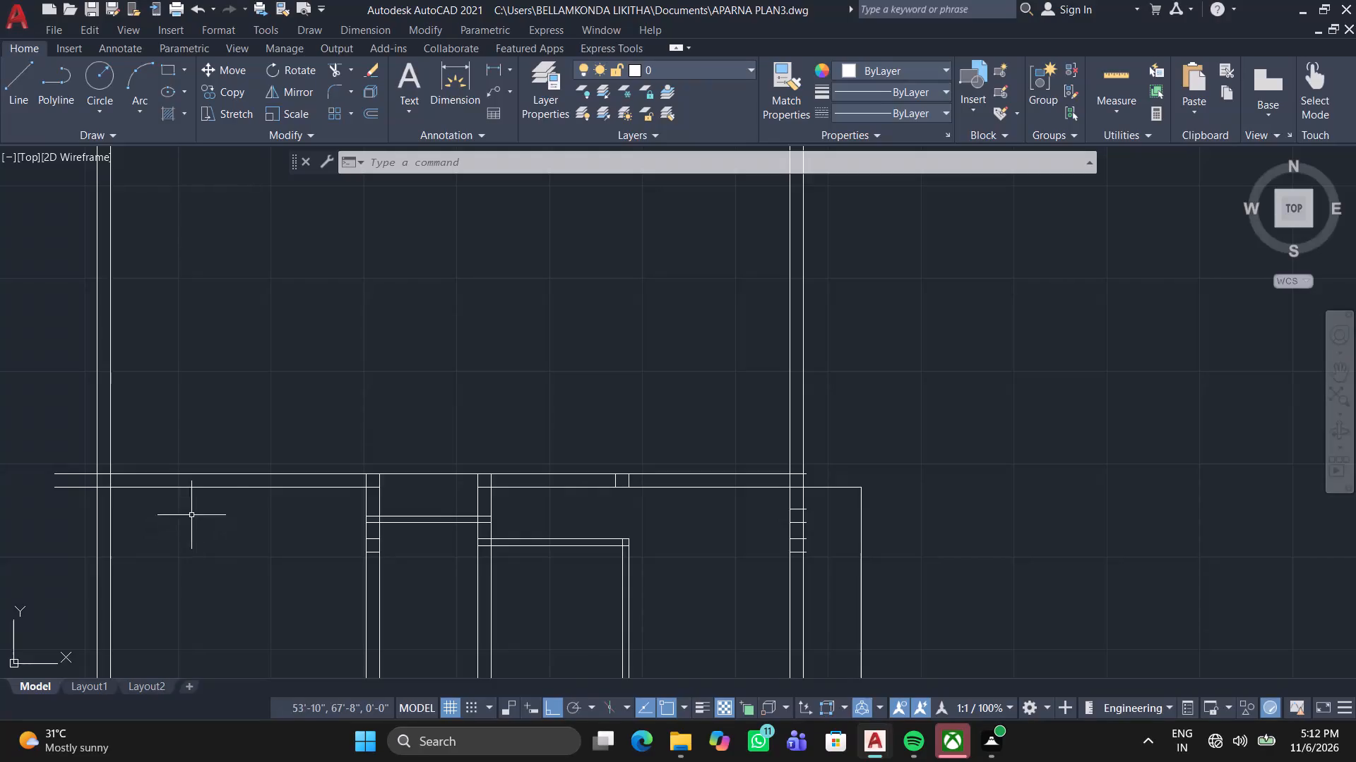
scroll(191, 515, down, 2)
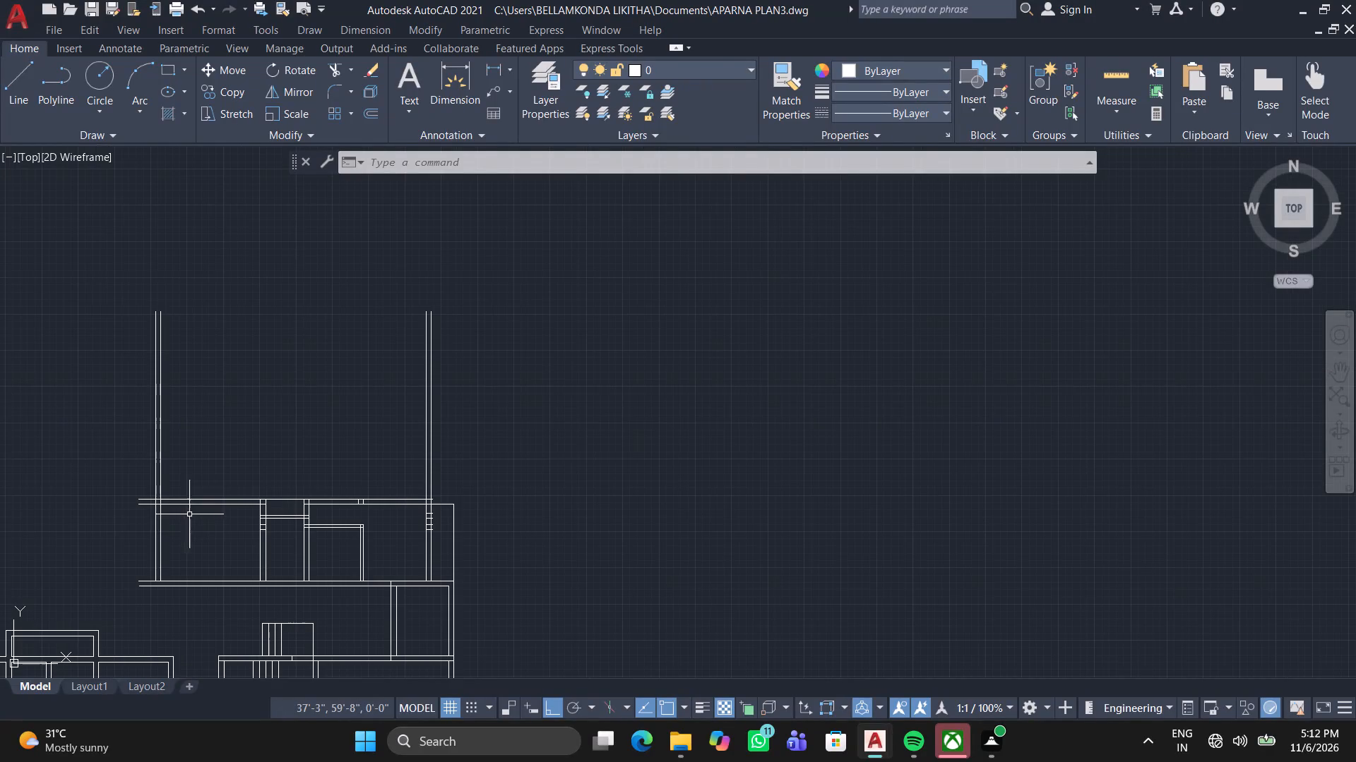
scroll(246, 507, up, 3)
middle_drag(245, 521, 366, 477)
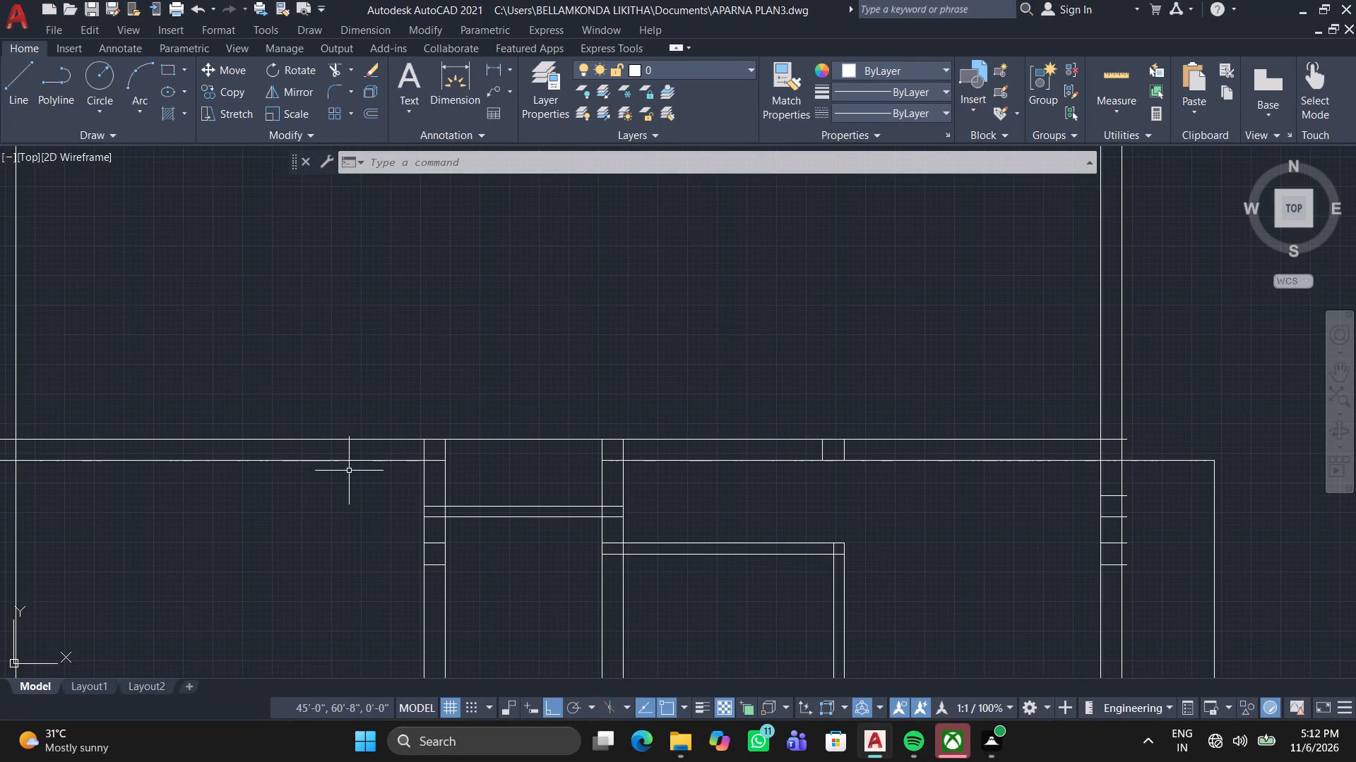
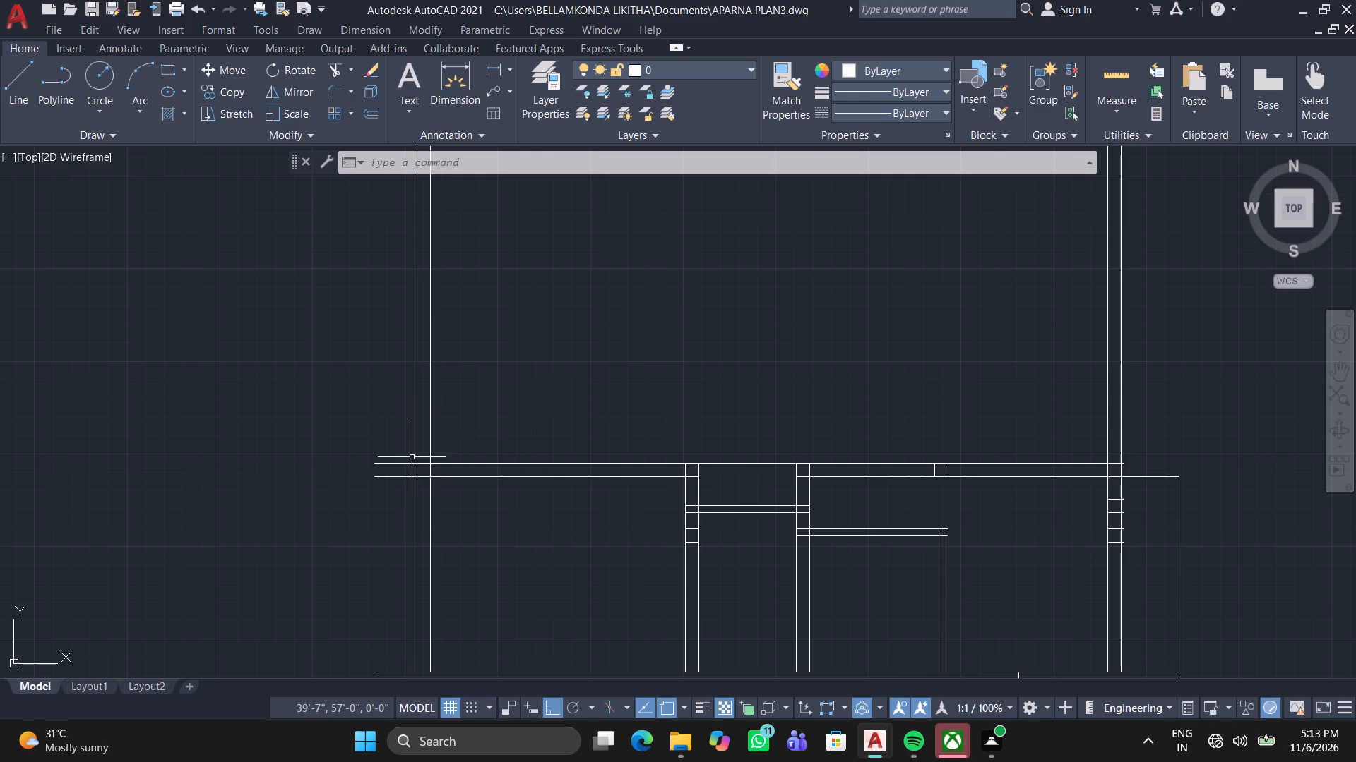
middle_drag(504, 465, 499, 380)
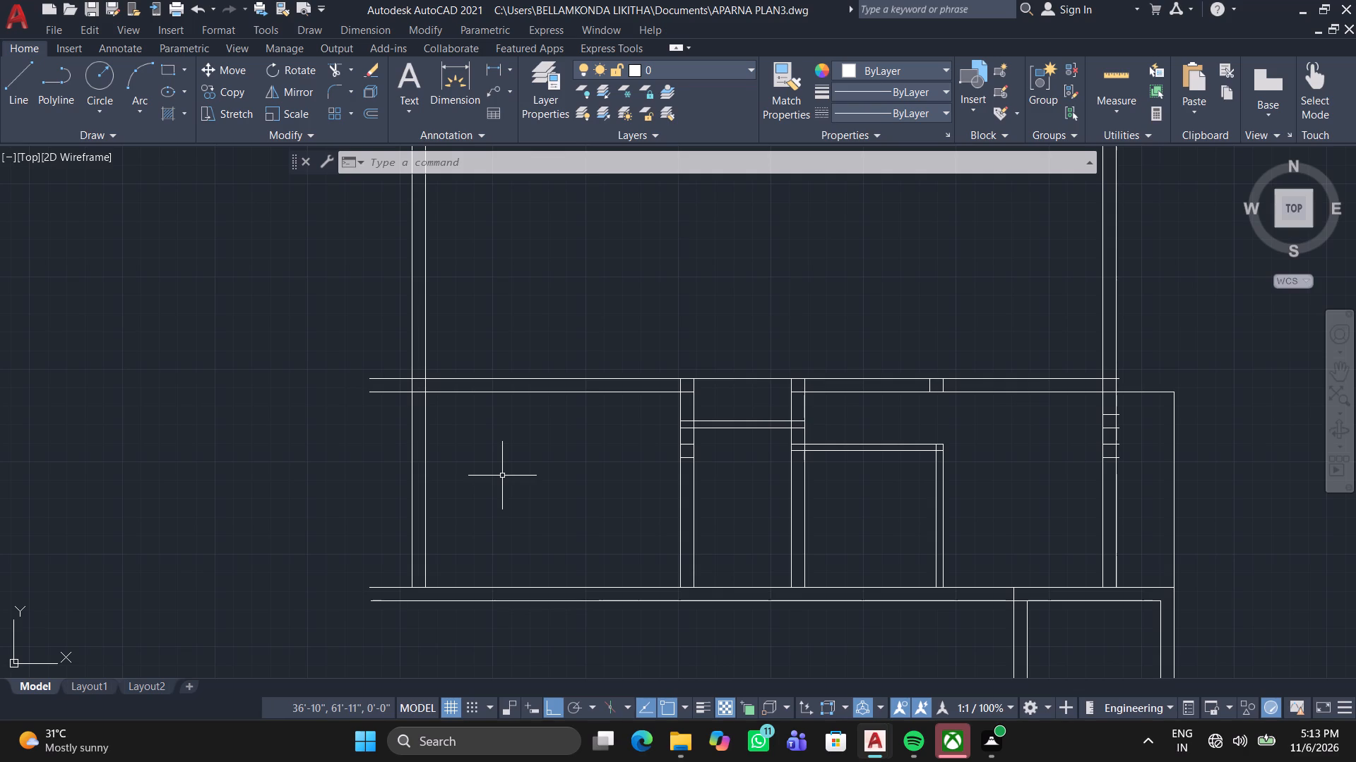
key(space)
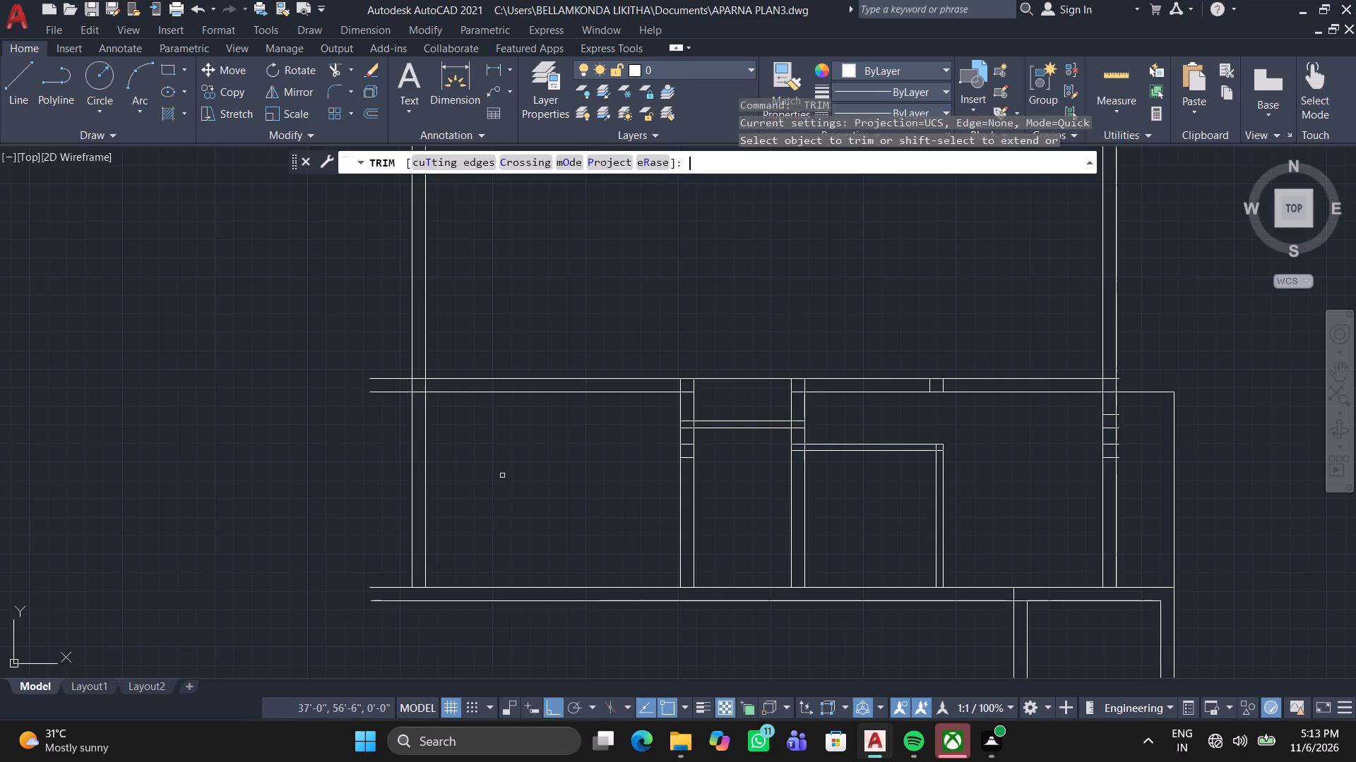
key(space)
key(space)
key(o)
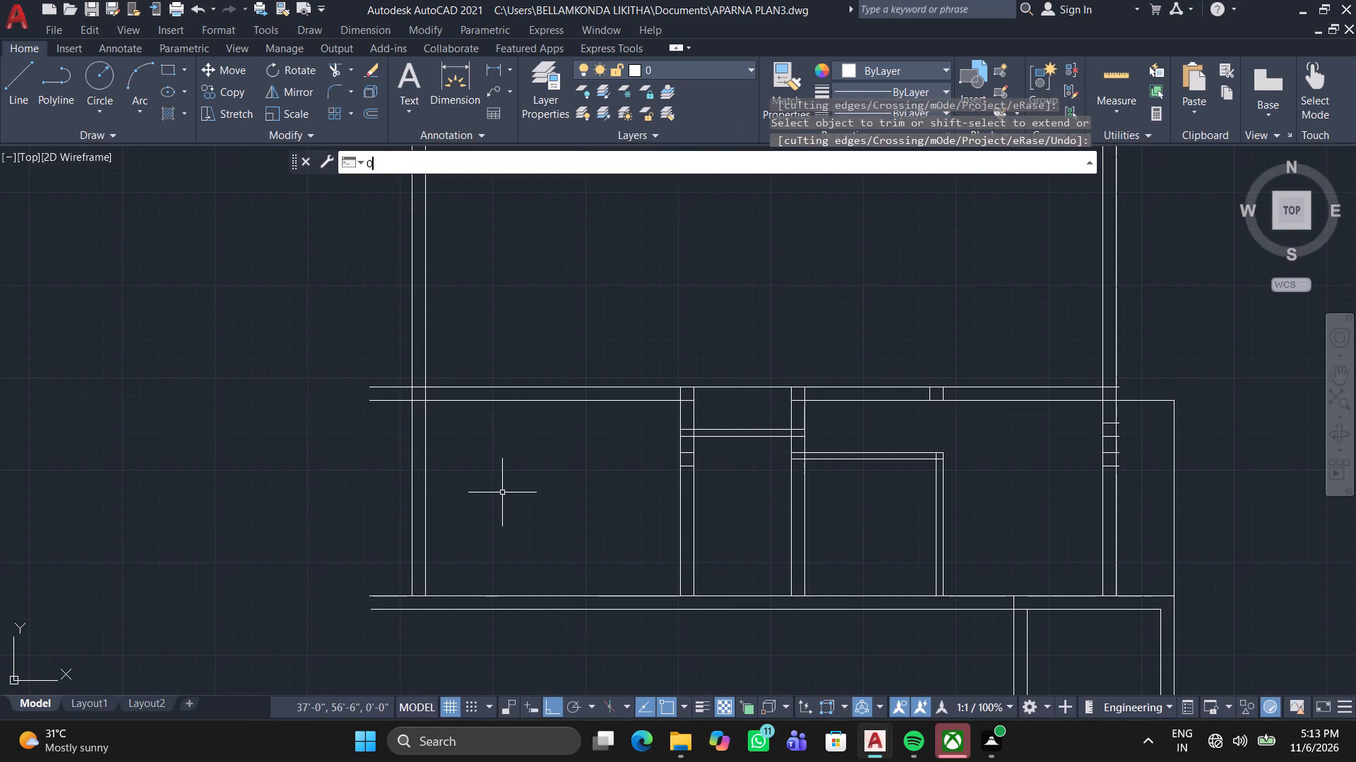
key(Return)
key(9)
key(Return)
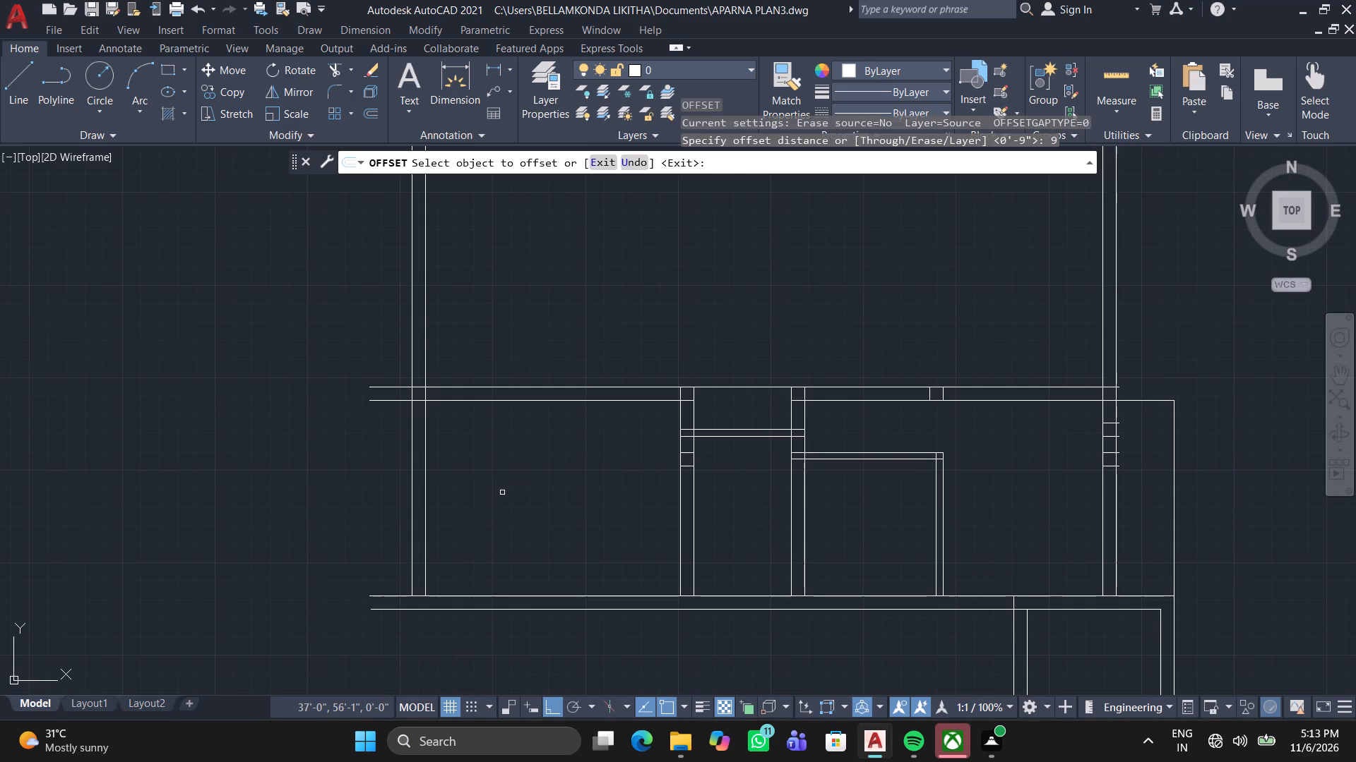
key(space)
Offset the inner line of the plan's left vertical wall 9' to the right, into the rooms.
key(space)
text(9')
key(Return)
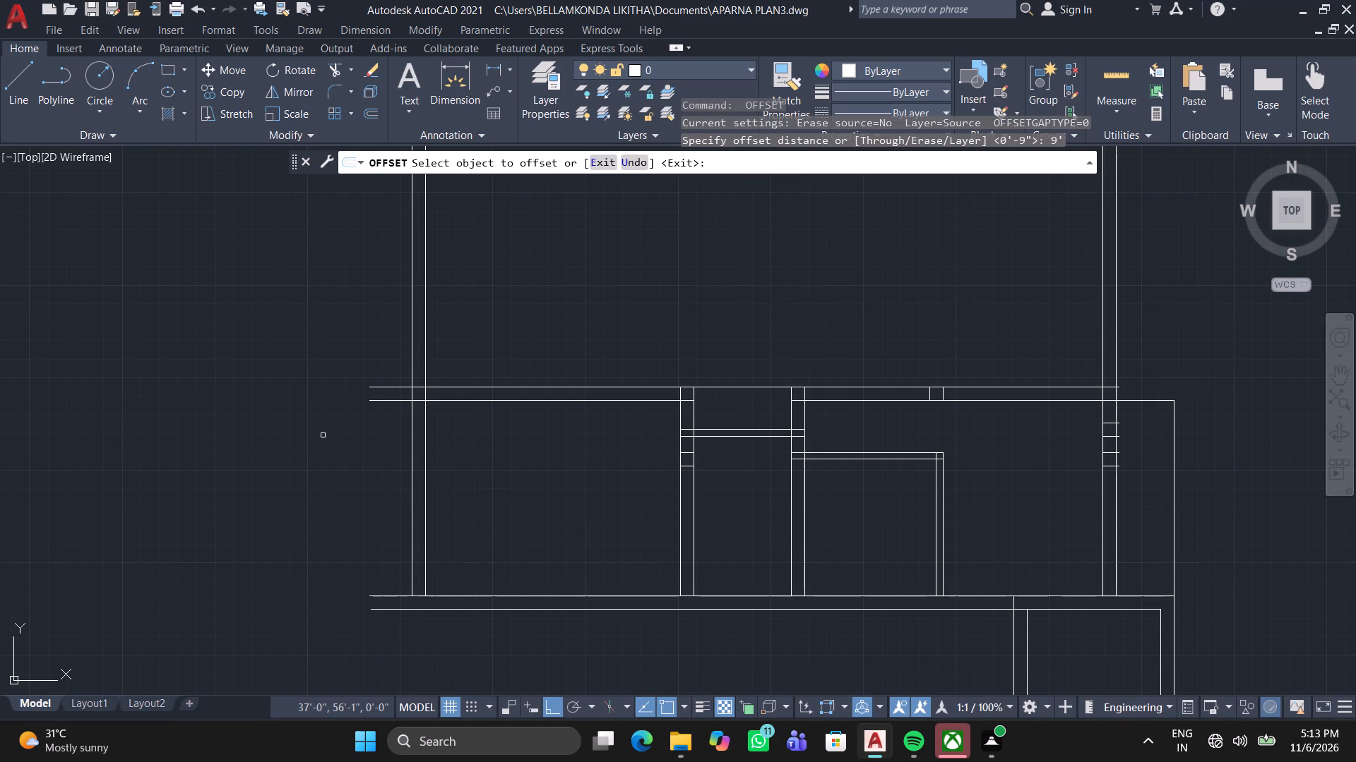
click(426, 452)
click(484, 454)
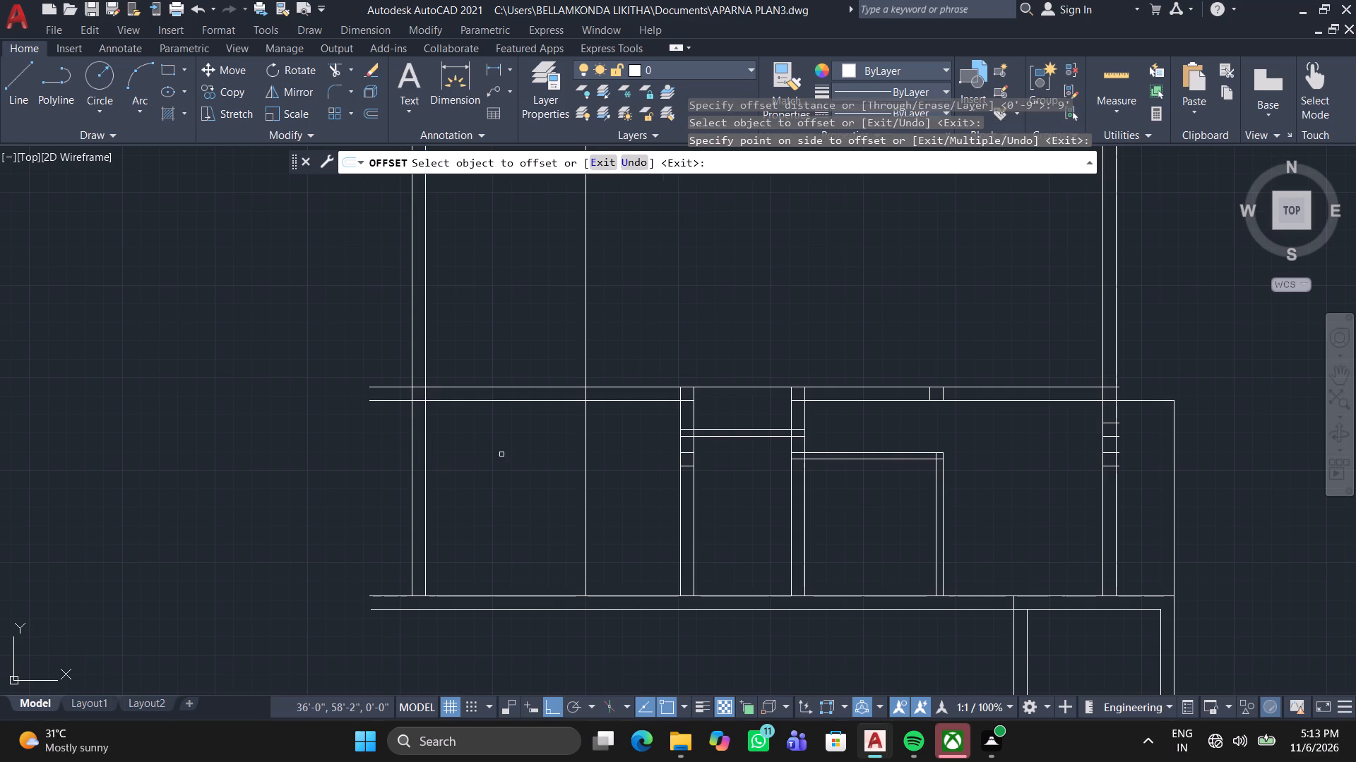
key(space)
Offset the upper line of the horizontal wall above the existing small rooms 5'5" upward.
key(space)
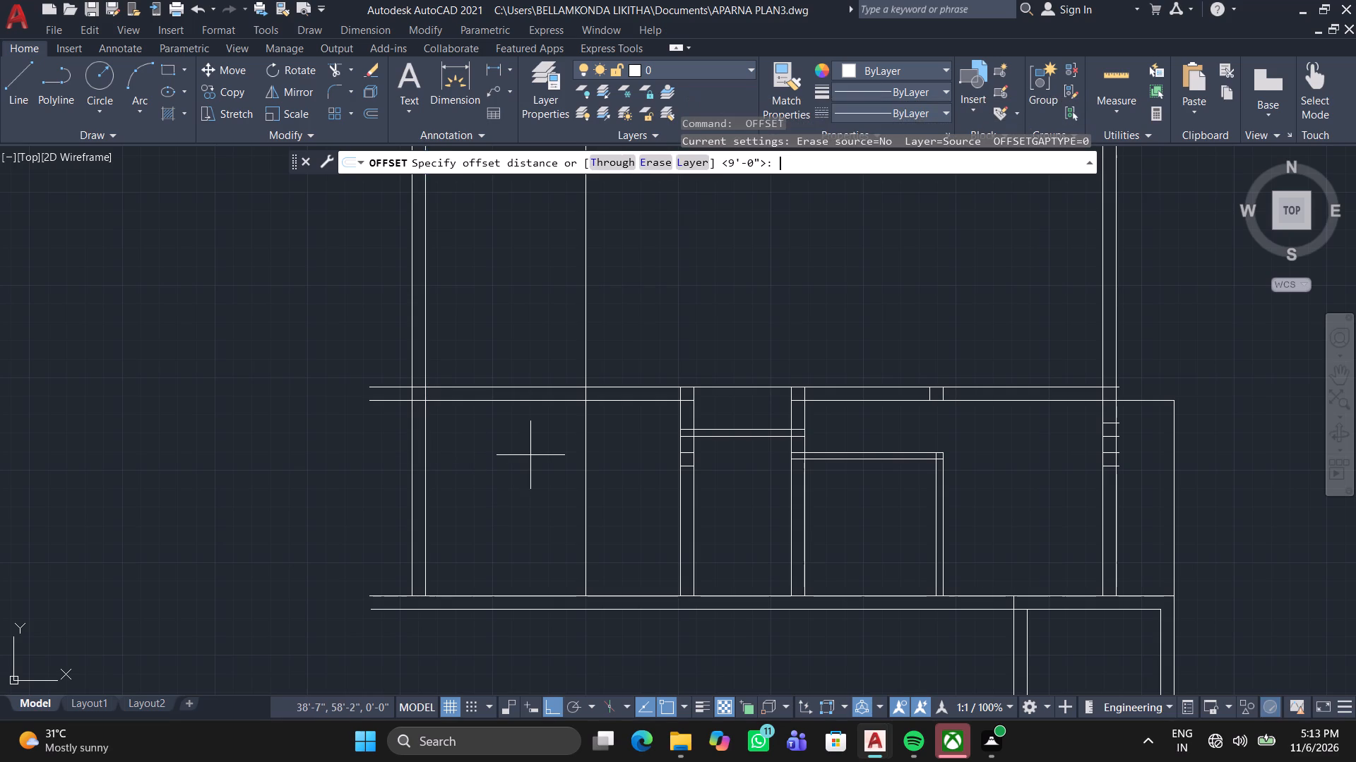
text(5')
key(5)
key(Return)
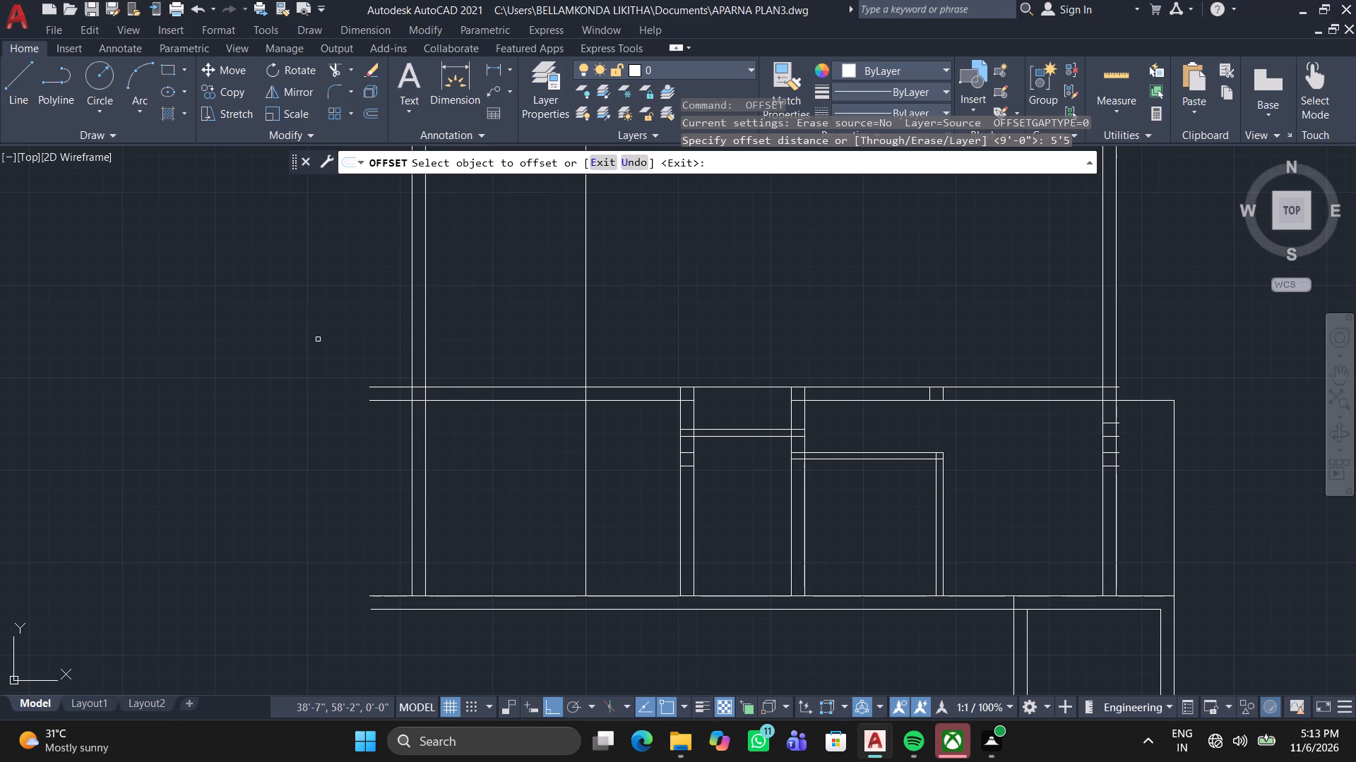
click(493, 387)
click(509, 334)
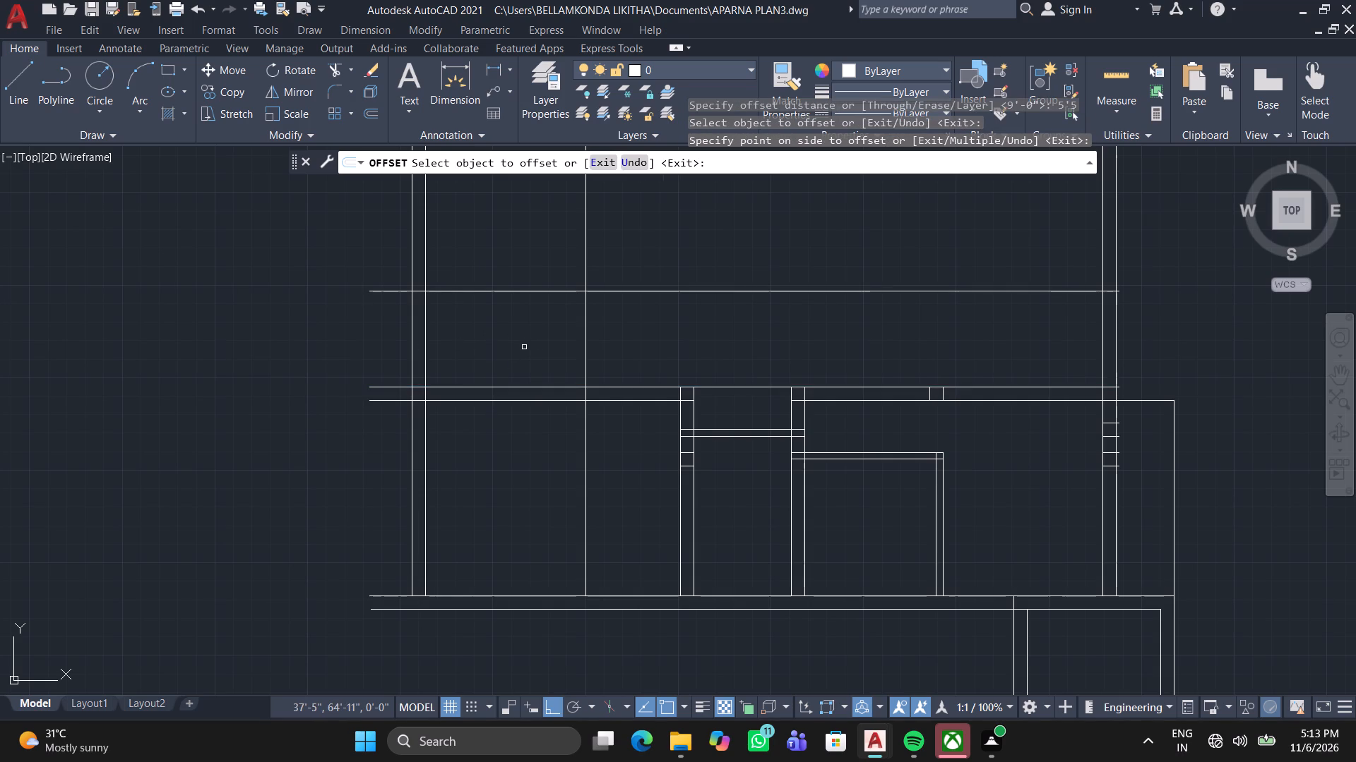
key(space)
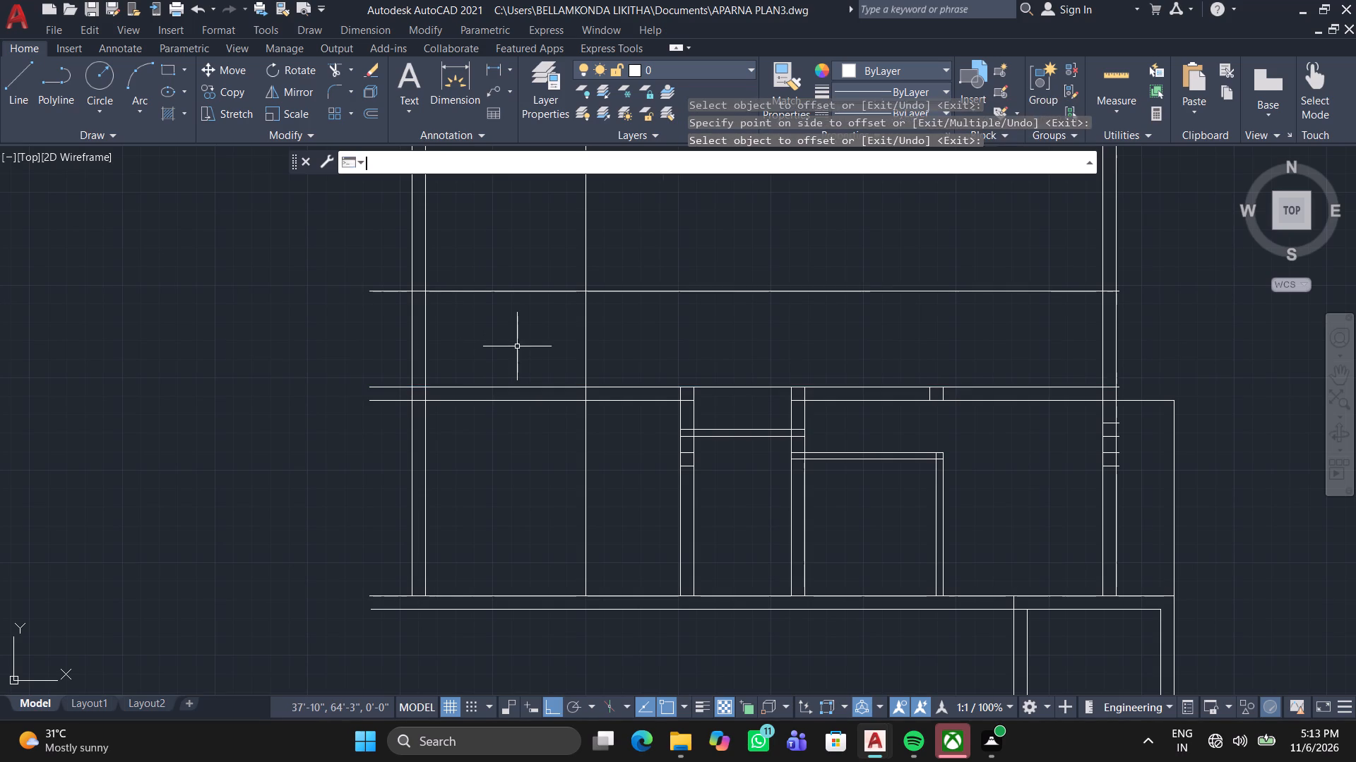
Give both new lines a 9" wall thickness, offsetting the horizontal one upward and the vertical one to the right.
key(space)
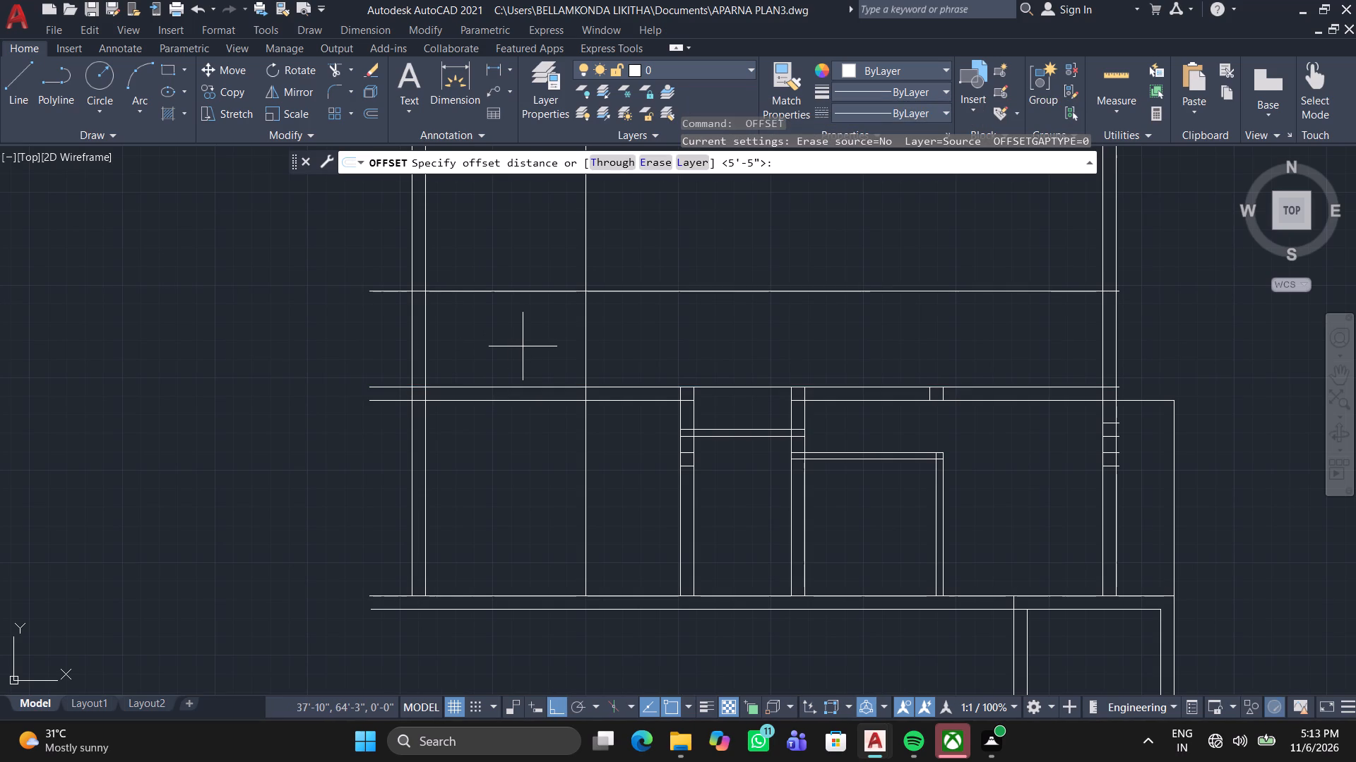
key(9)
key(Return)
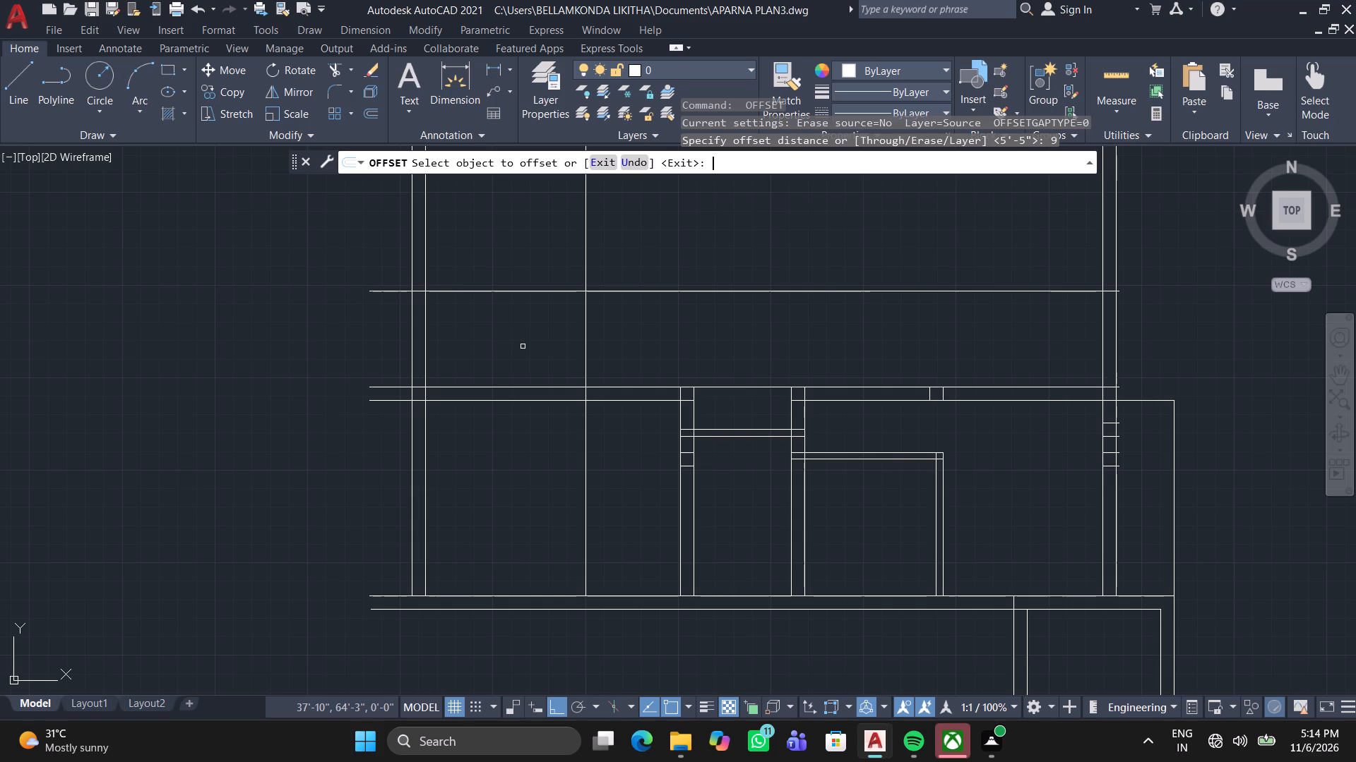
click(602, 328)
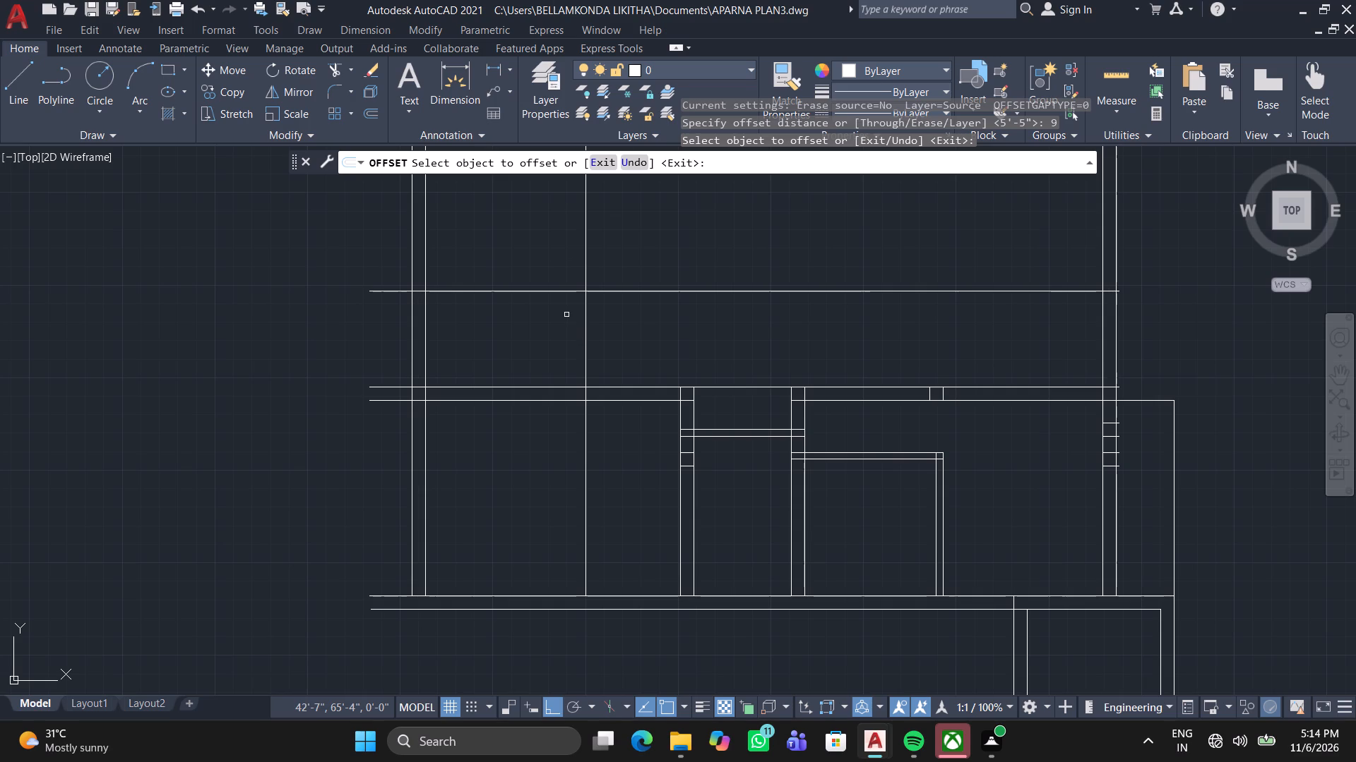
click(563, 292)
click(541, 241)
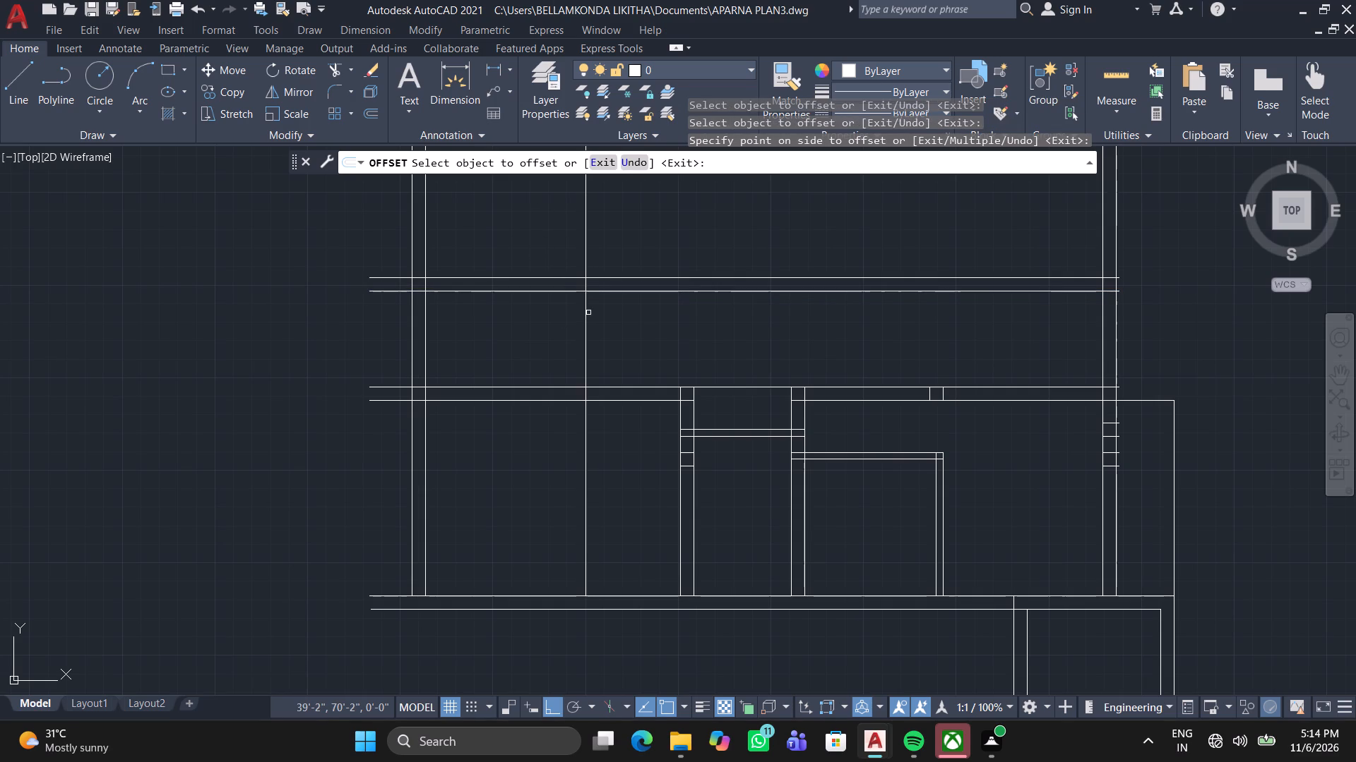
click(585, 314)
click(621, 315)
middle_drag(644, 322, 576, 380)
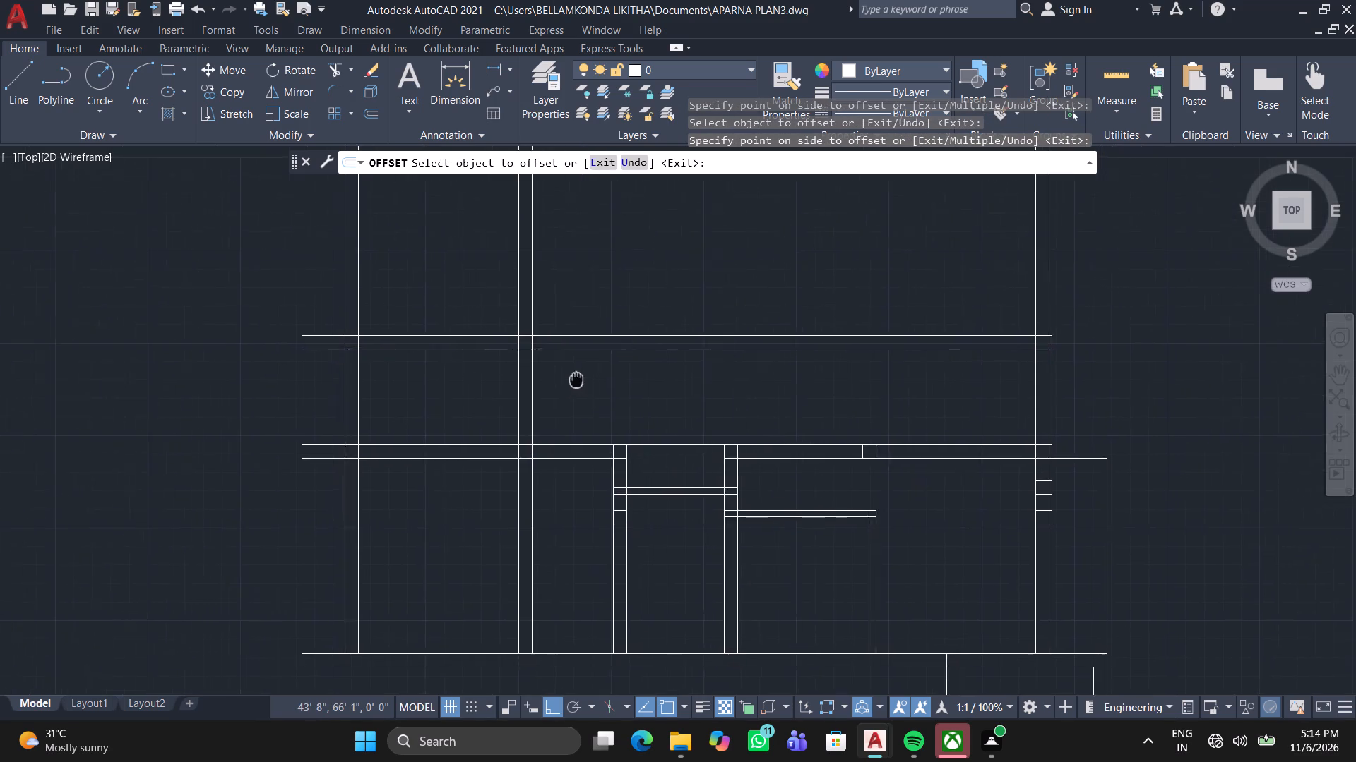
middle_drag(576, 380, 484, 419)
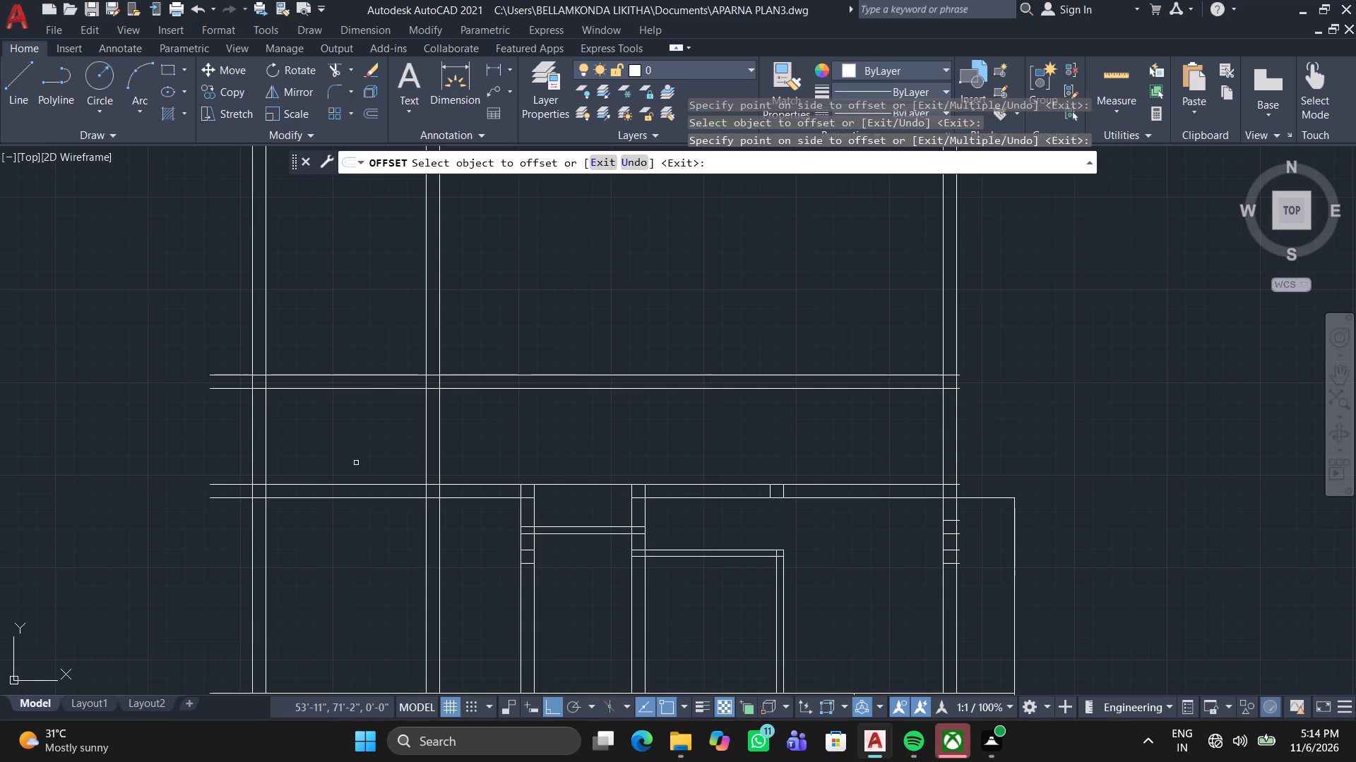
key(space)
Offset the upper line of the new horizontal wall 5' upward.
key(space)
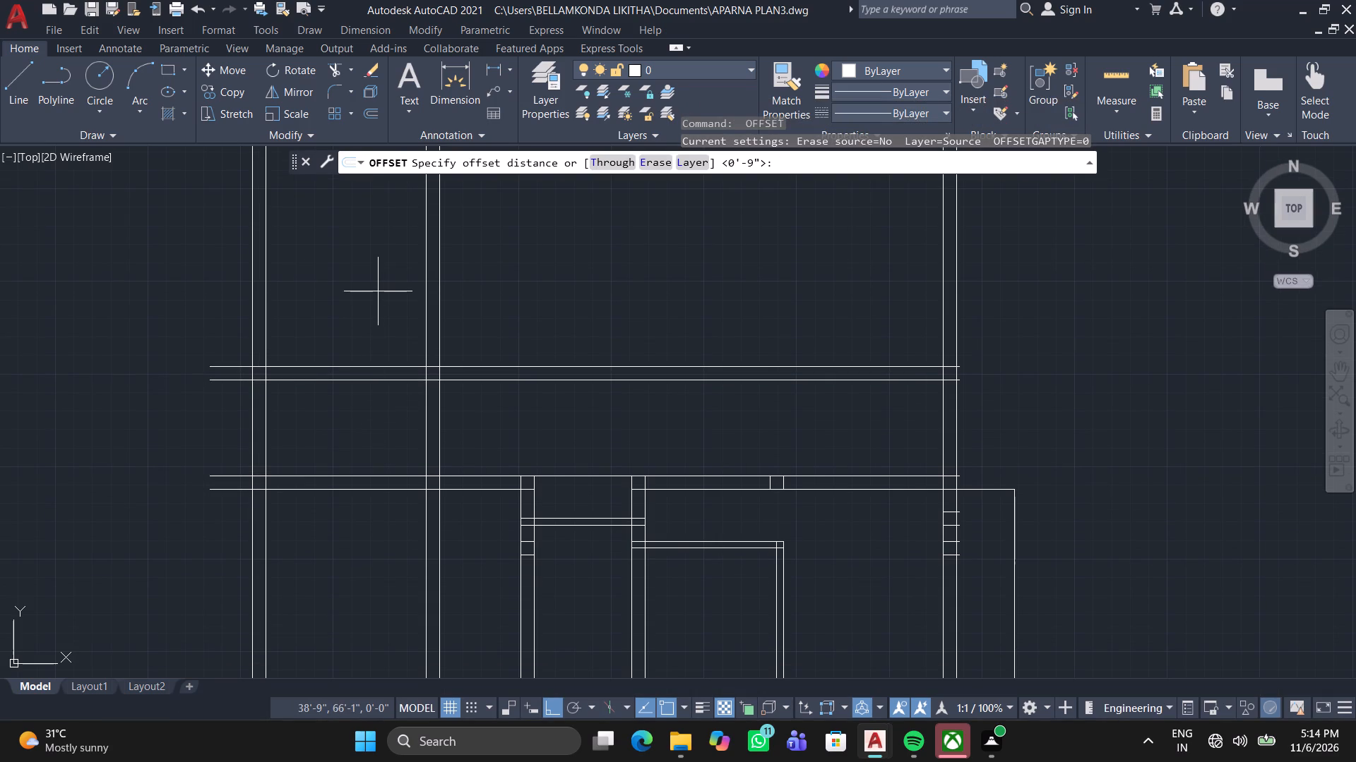
key(5)
key(apostrophe)
key(Return)
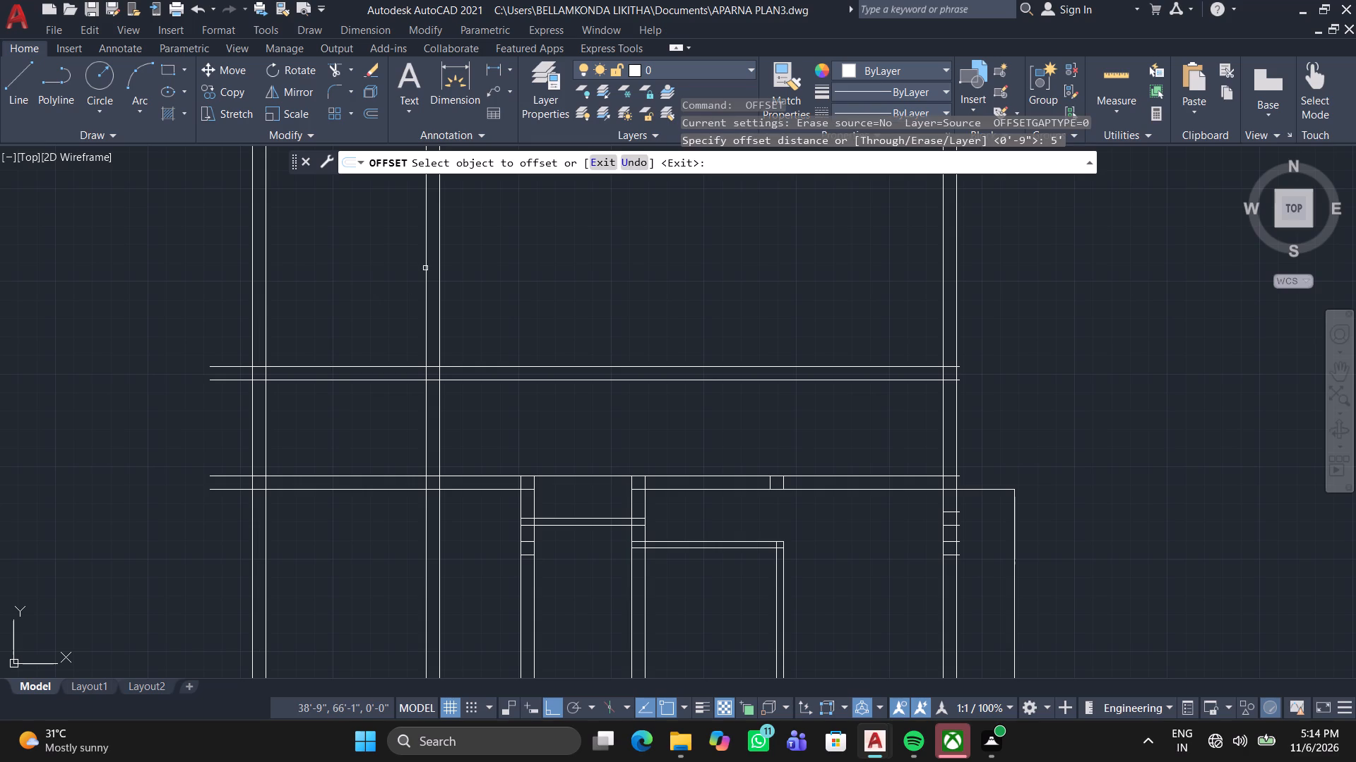
click(362, 365)
click(367, 314)
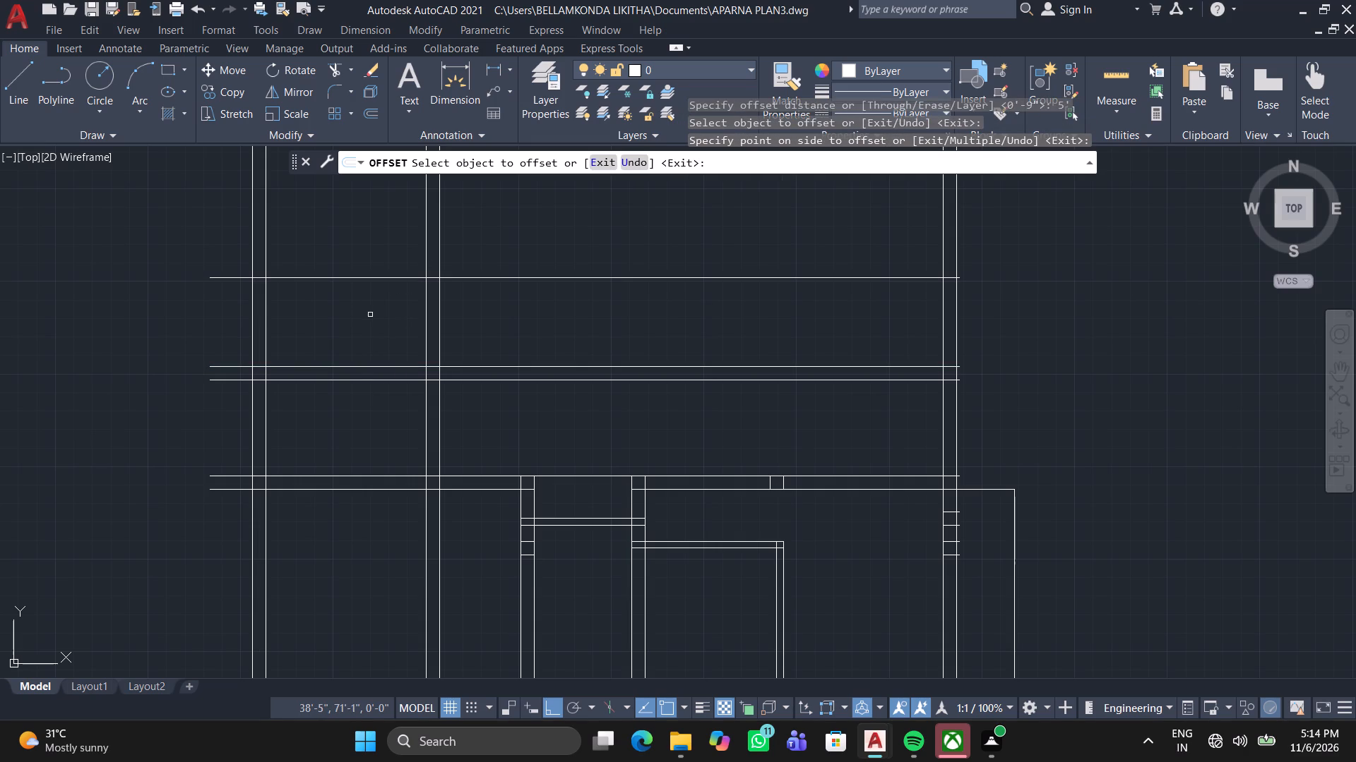
key(space)
Offset the new topmost horizontal line 9" upward to form the wall thickness.
key(space)
key(9)
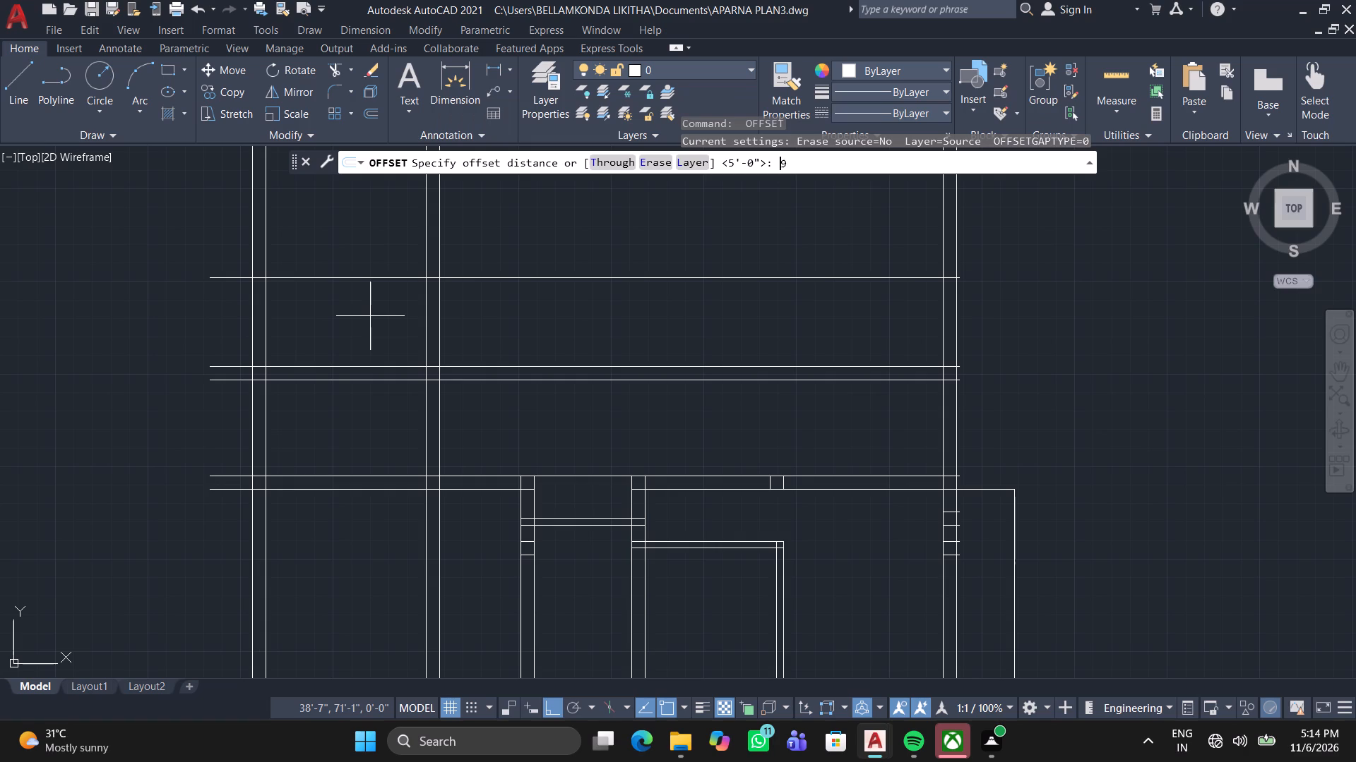
key(Return)
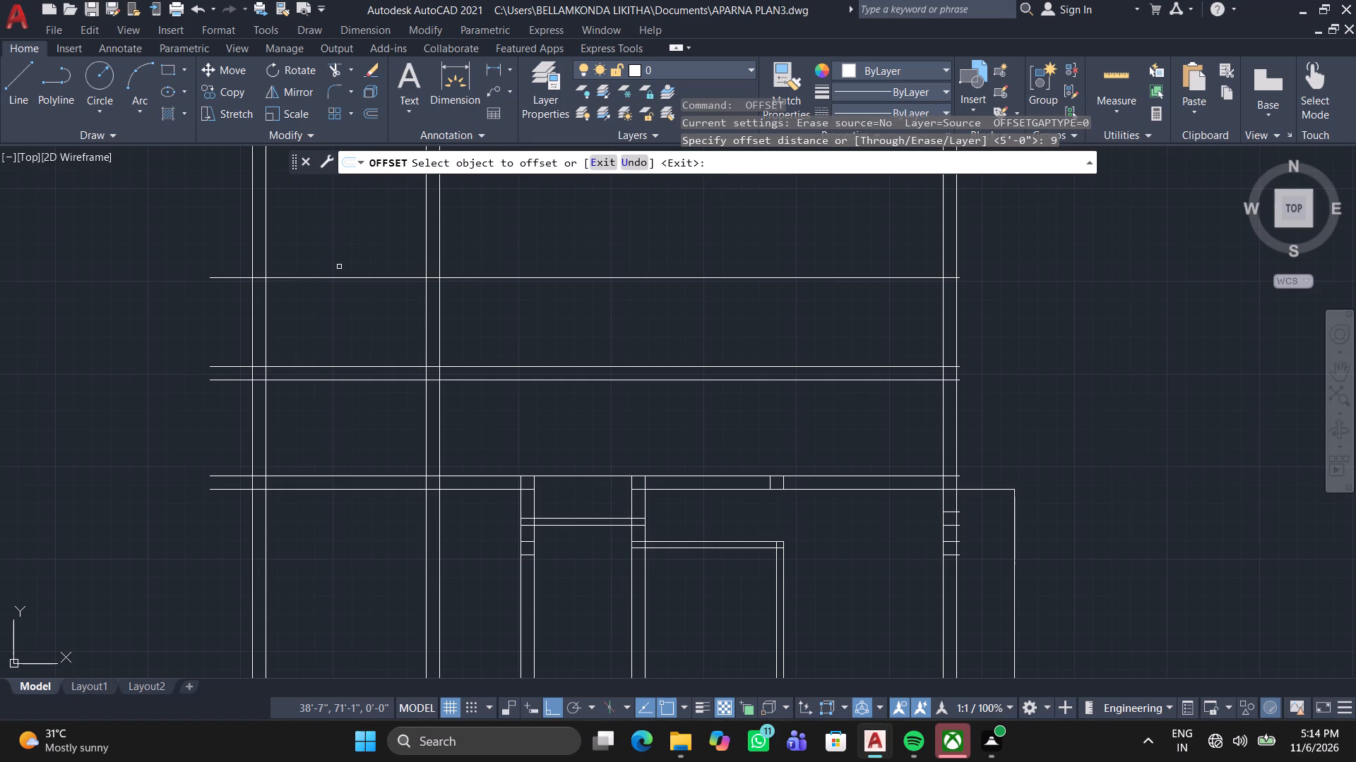
click(357, 278)
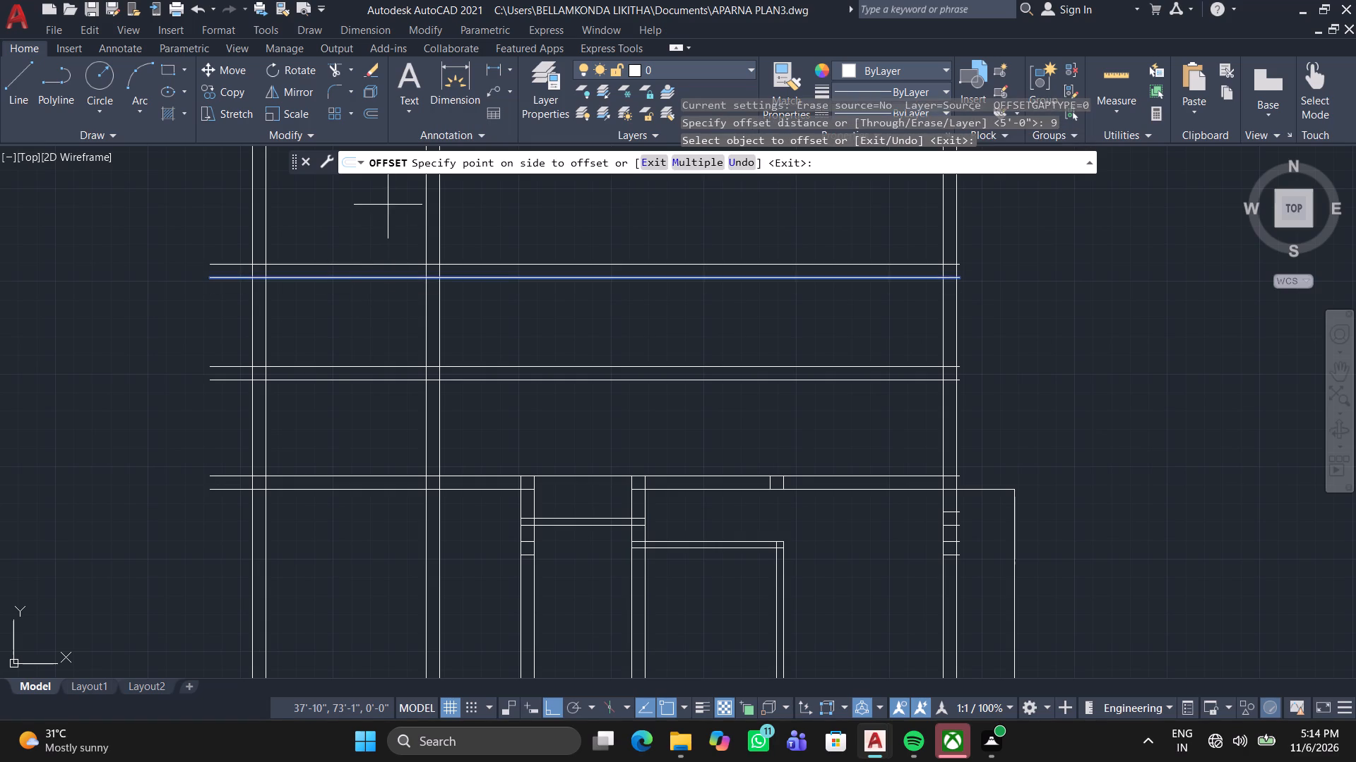
click(388, 205)
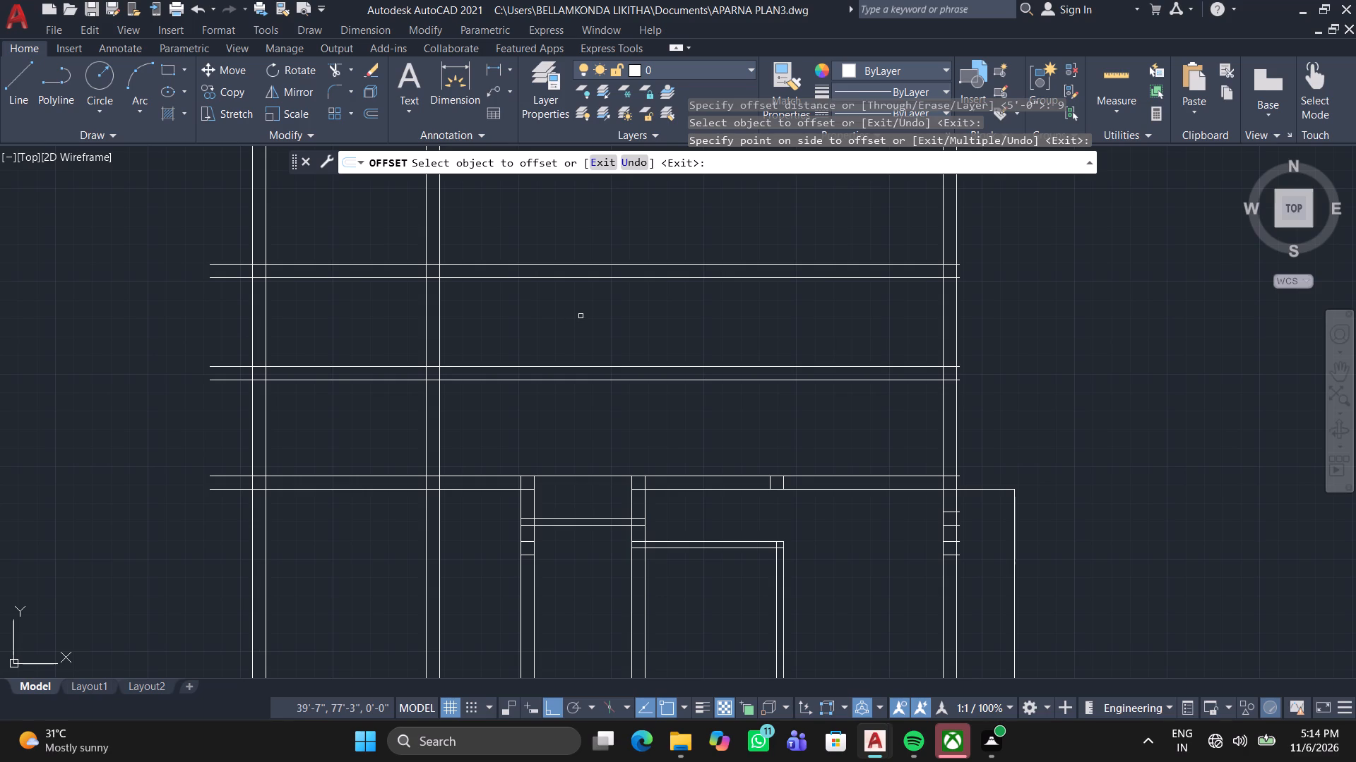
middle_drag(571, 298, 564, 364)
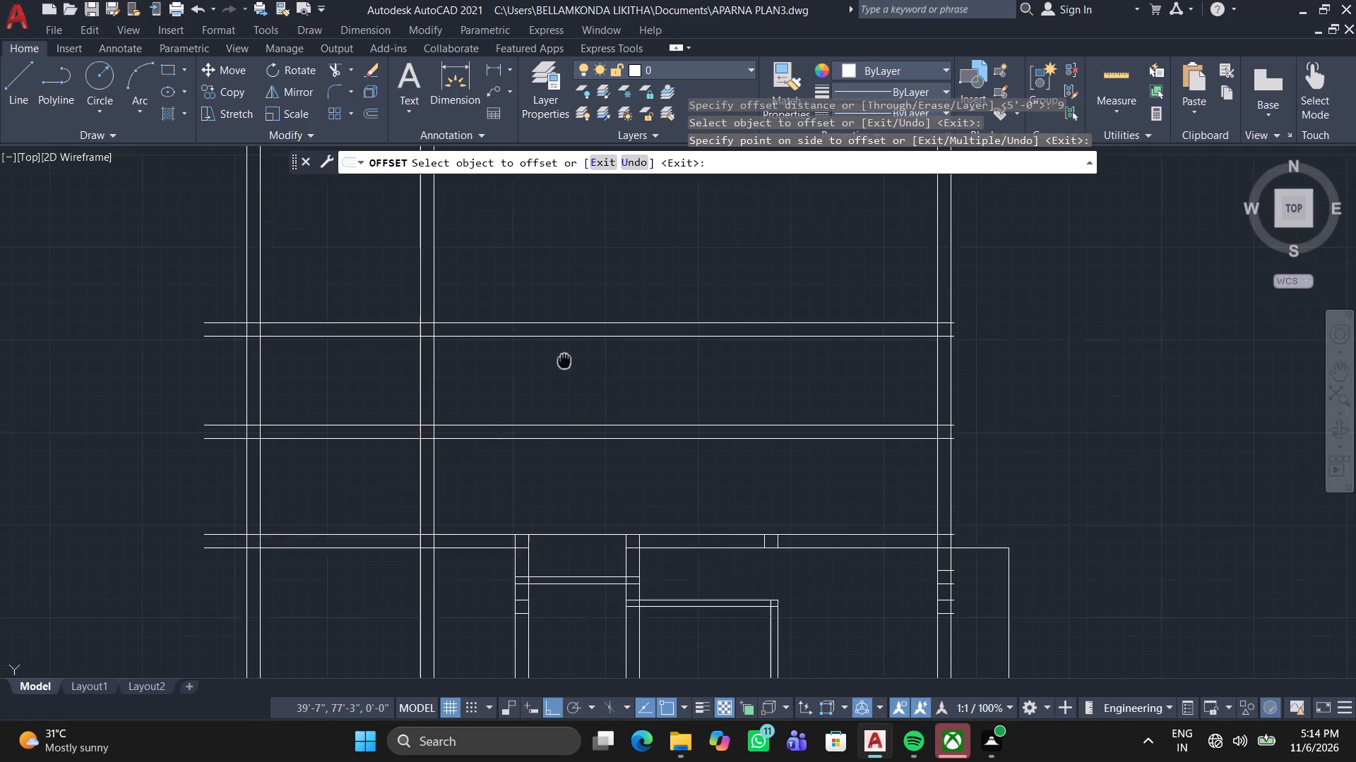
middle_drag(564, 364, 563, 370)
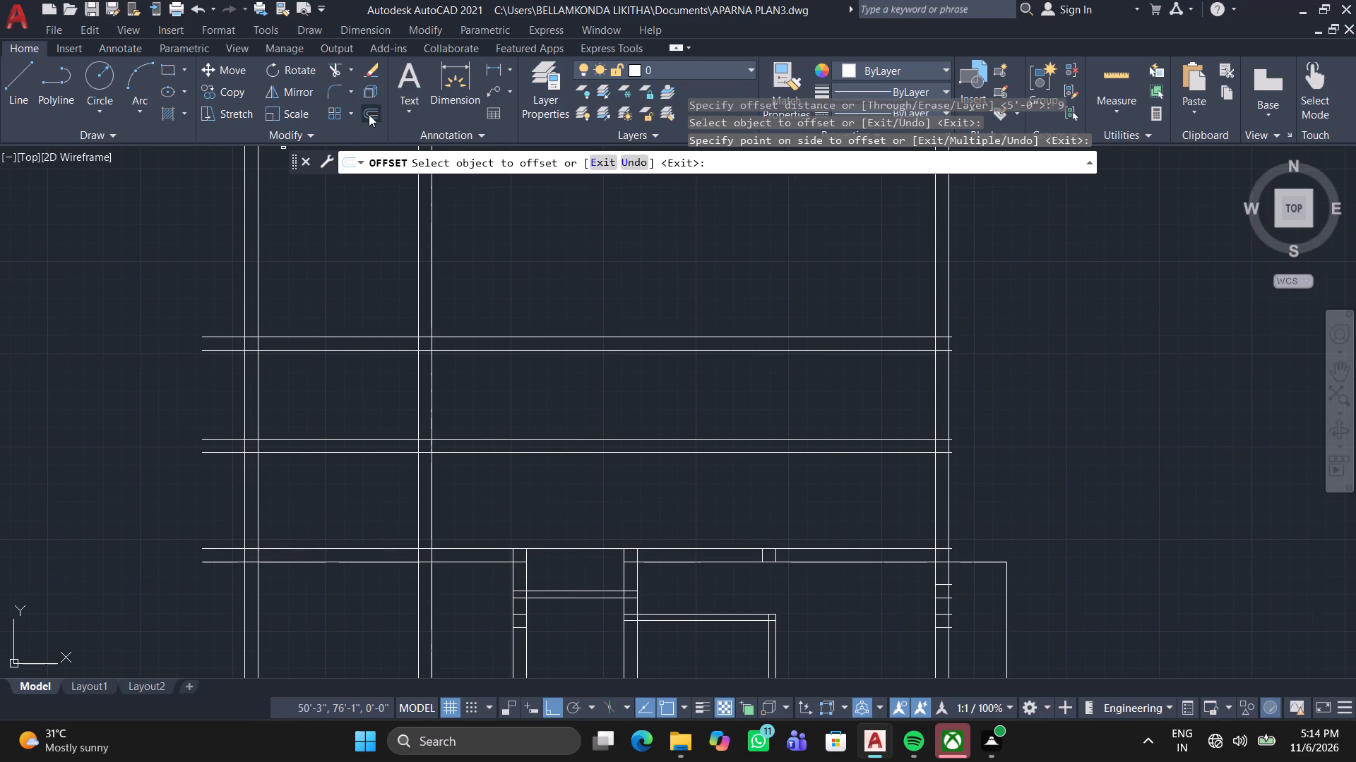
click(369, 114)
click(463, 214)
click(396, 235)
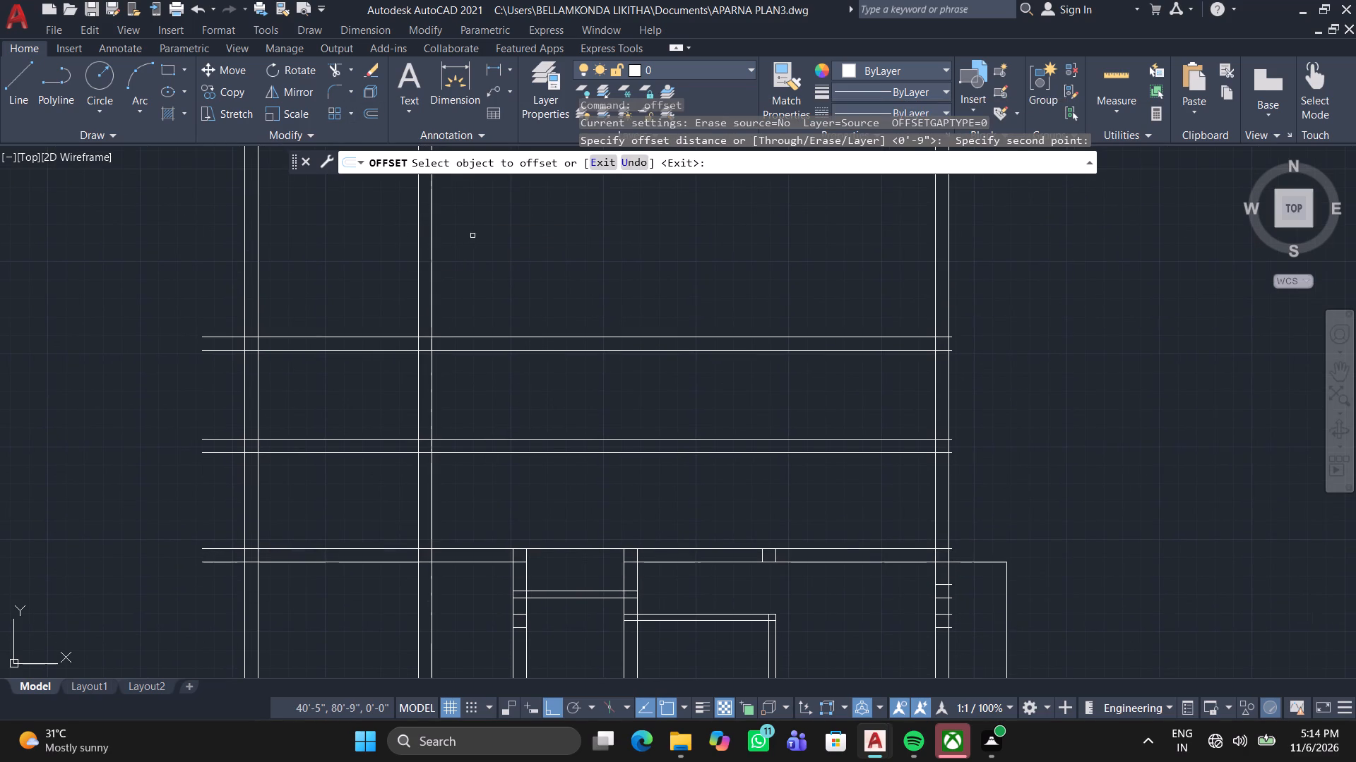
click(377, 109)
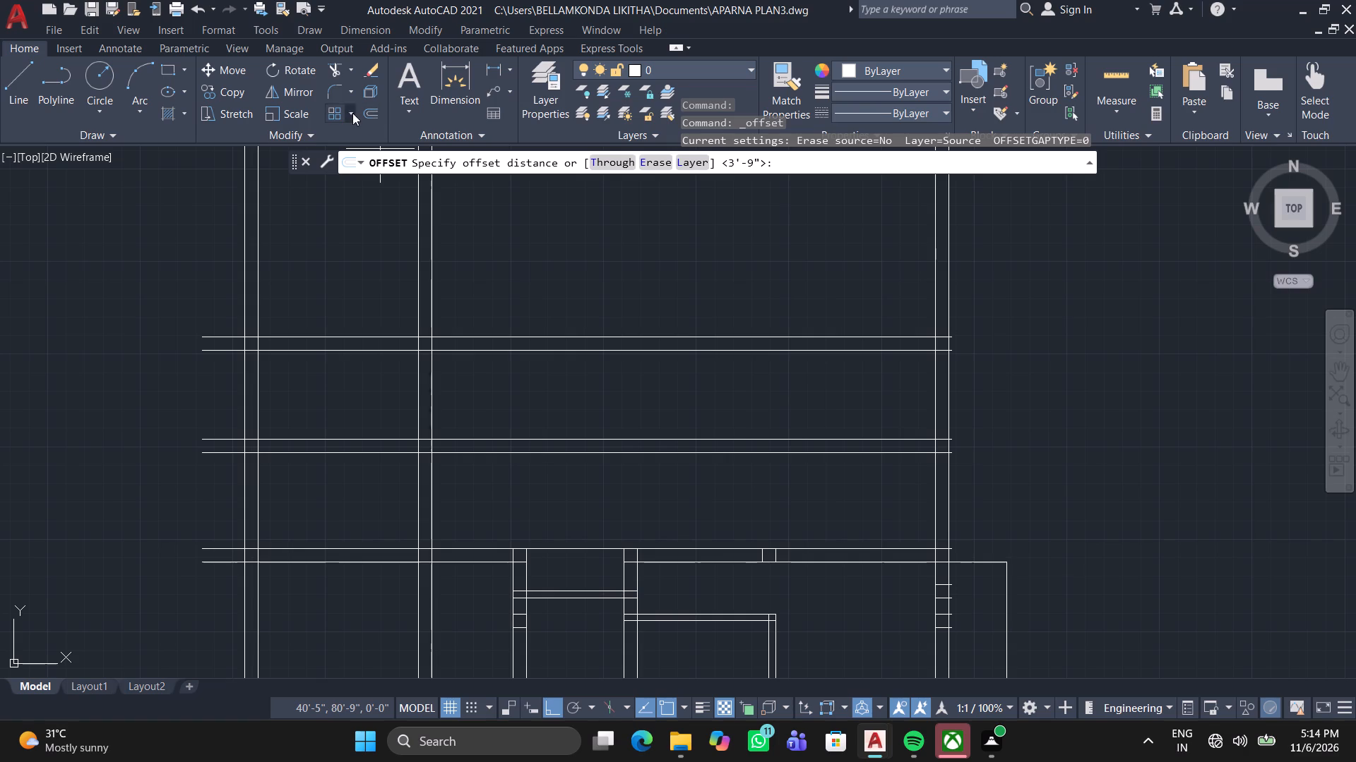
Trim the new vertical wall's two lines above the topmost horizontal wall and inside the room below the lowest of the three horizontal walls.
click(334, 70)
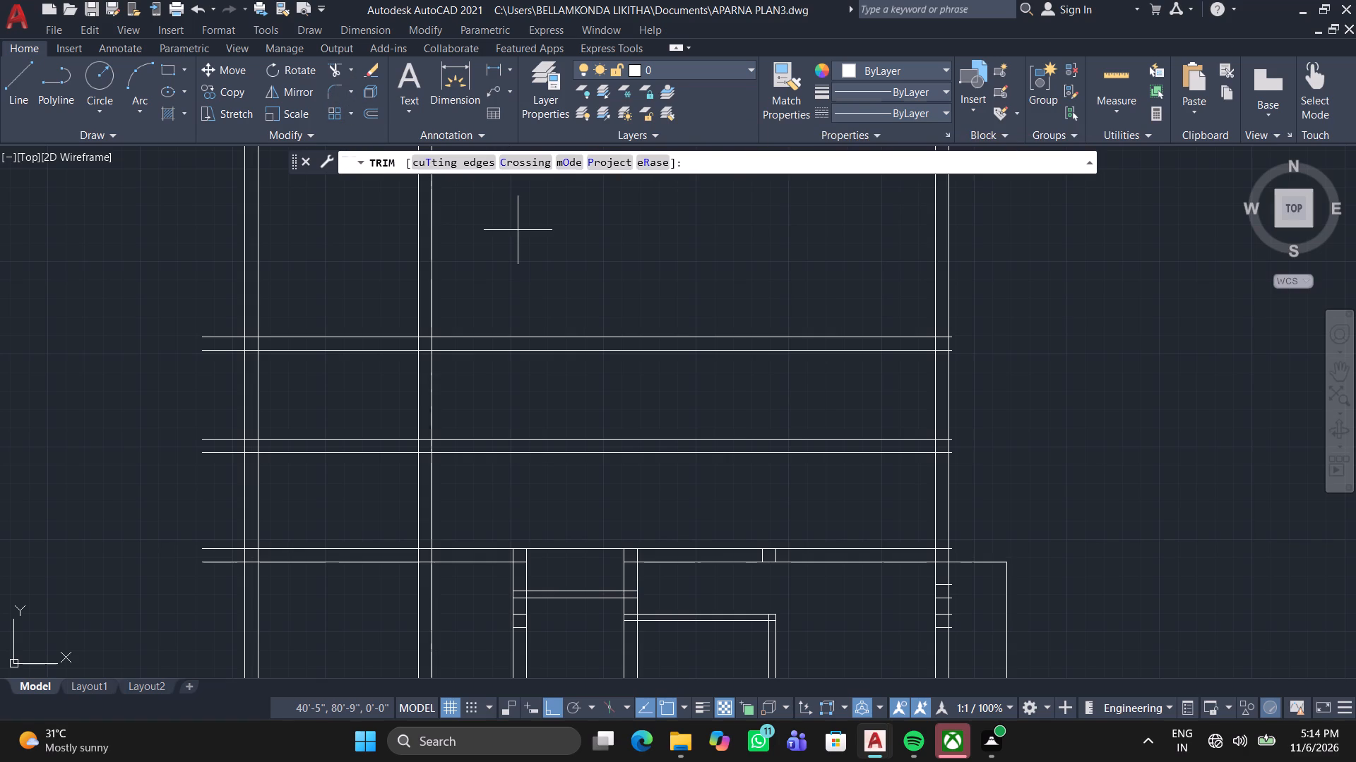
click(518, 230)
click(366, 241)
scroll(395, 236, down, 2)
middle_drag(395, 236, 395, 202)
scroll(388, 380, up, 3)
click(427, 357)
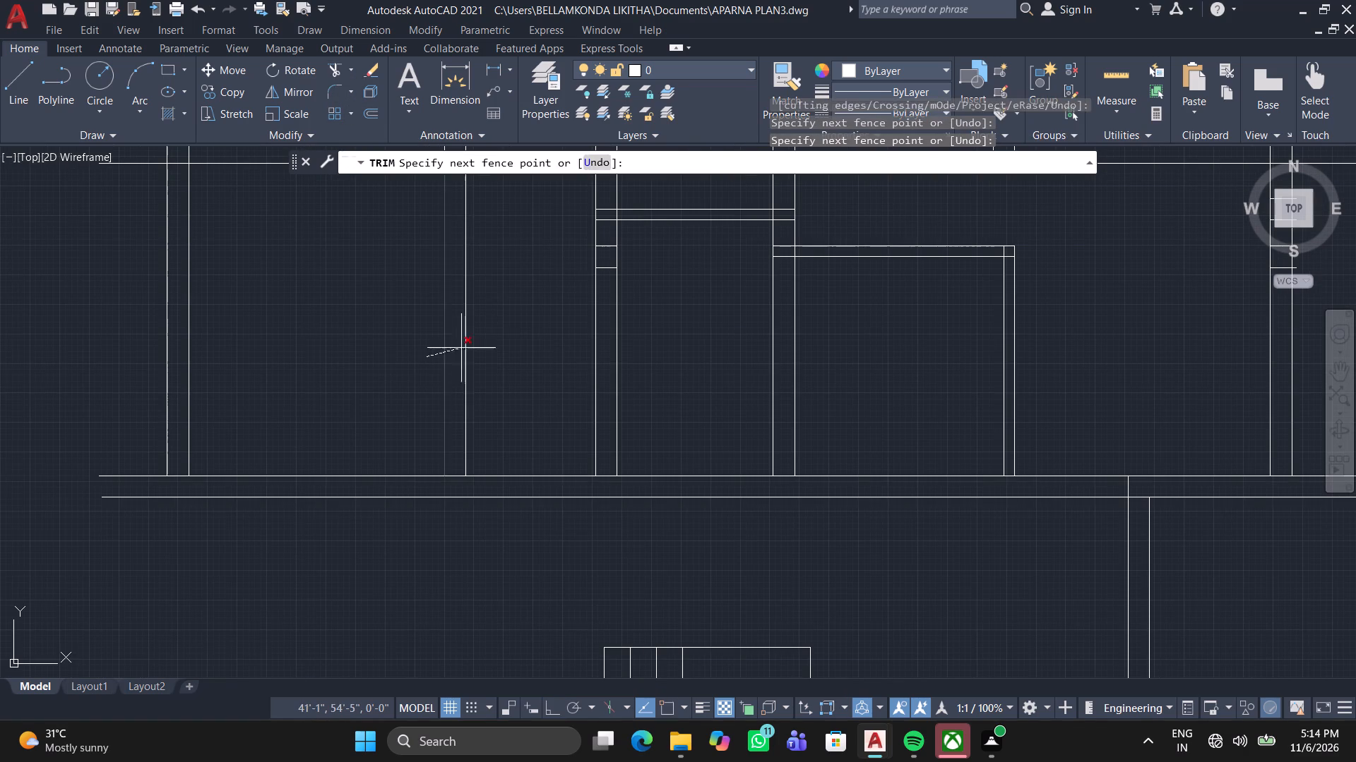
double_click(501, 329)
middle_drag(486, 353, 393, 505)
scroll(394, 505, down, 1)
middle_drag(408, 418, 386, 616)
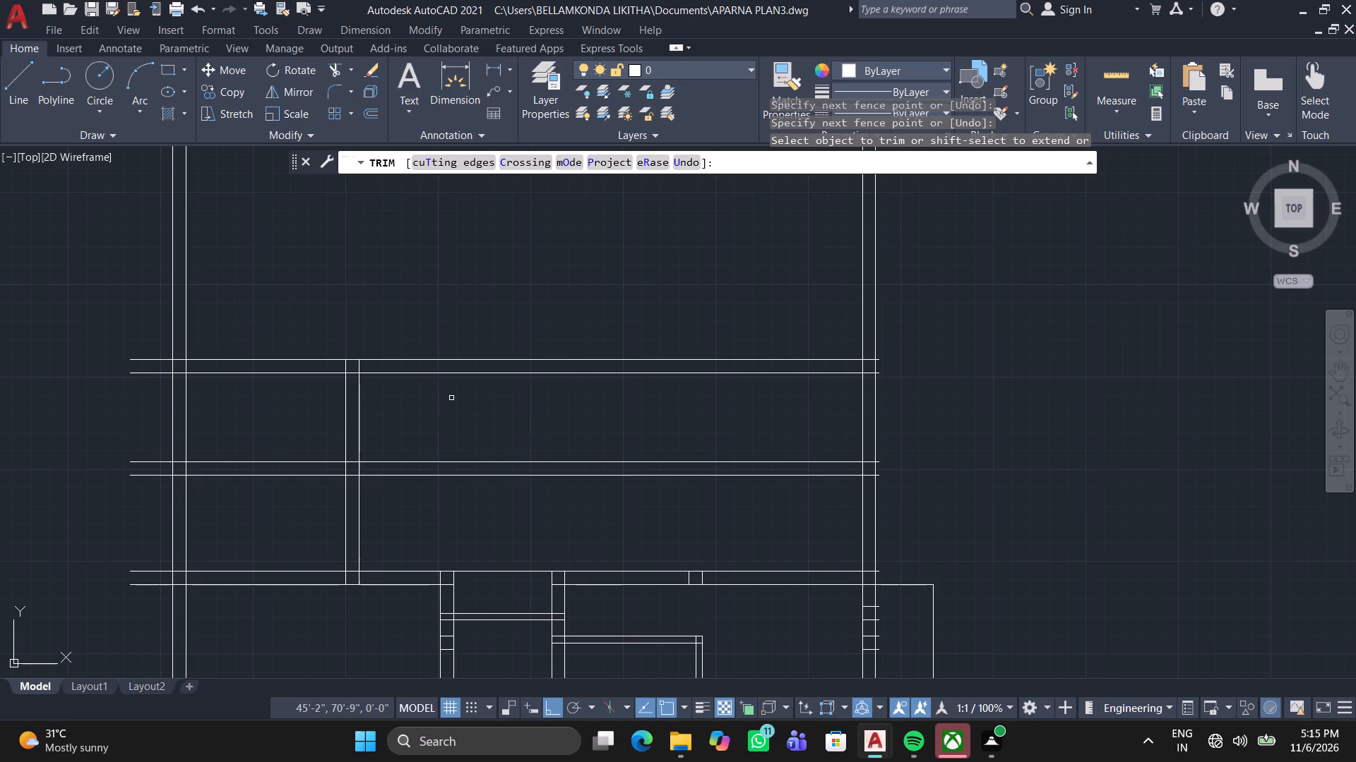
key(space)
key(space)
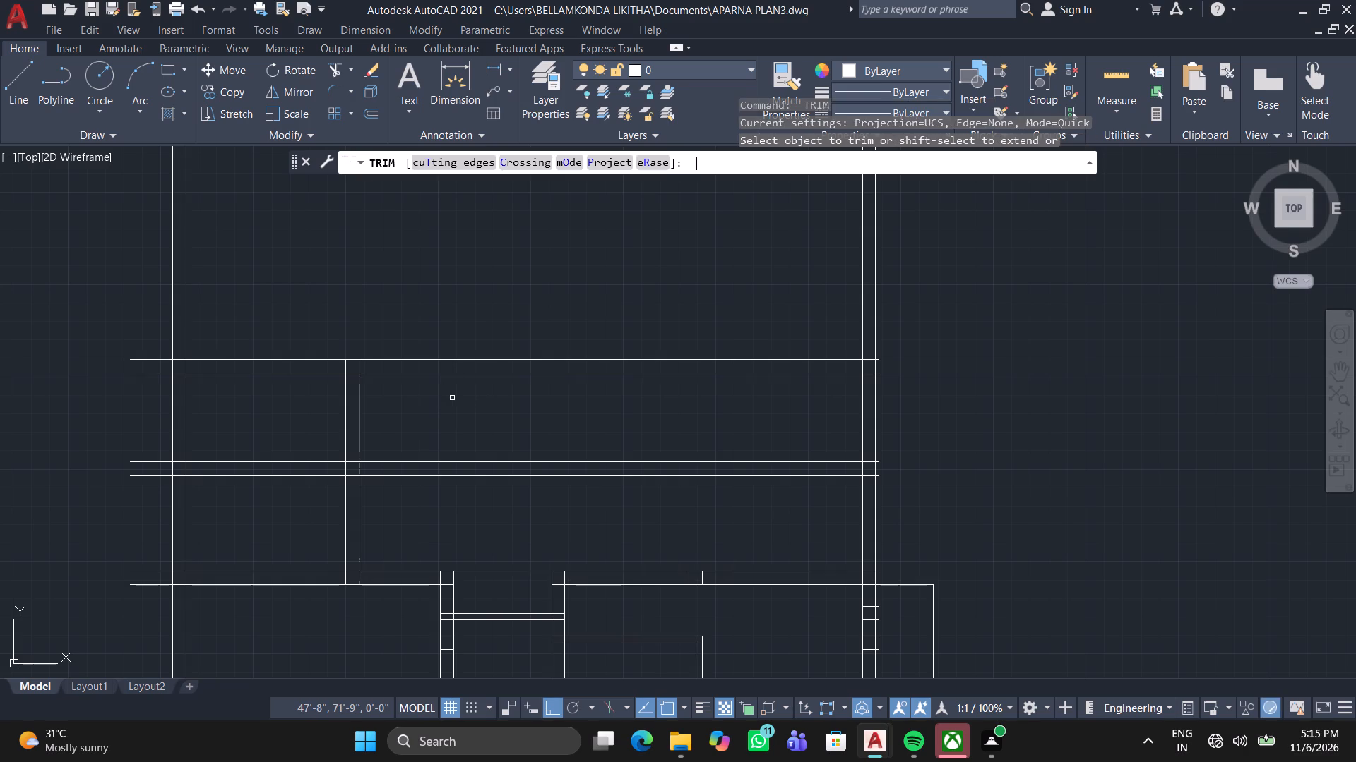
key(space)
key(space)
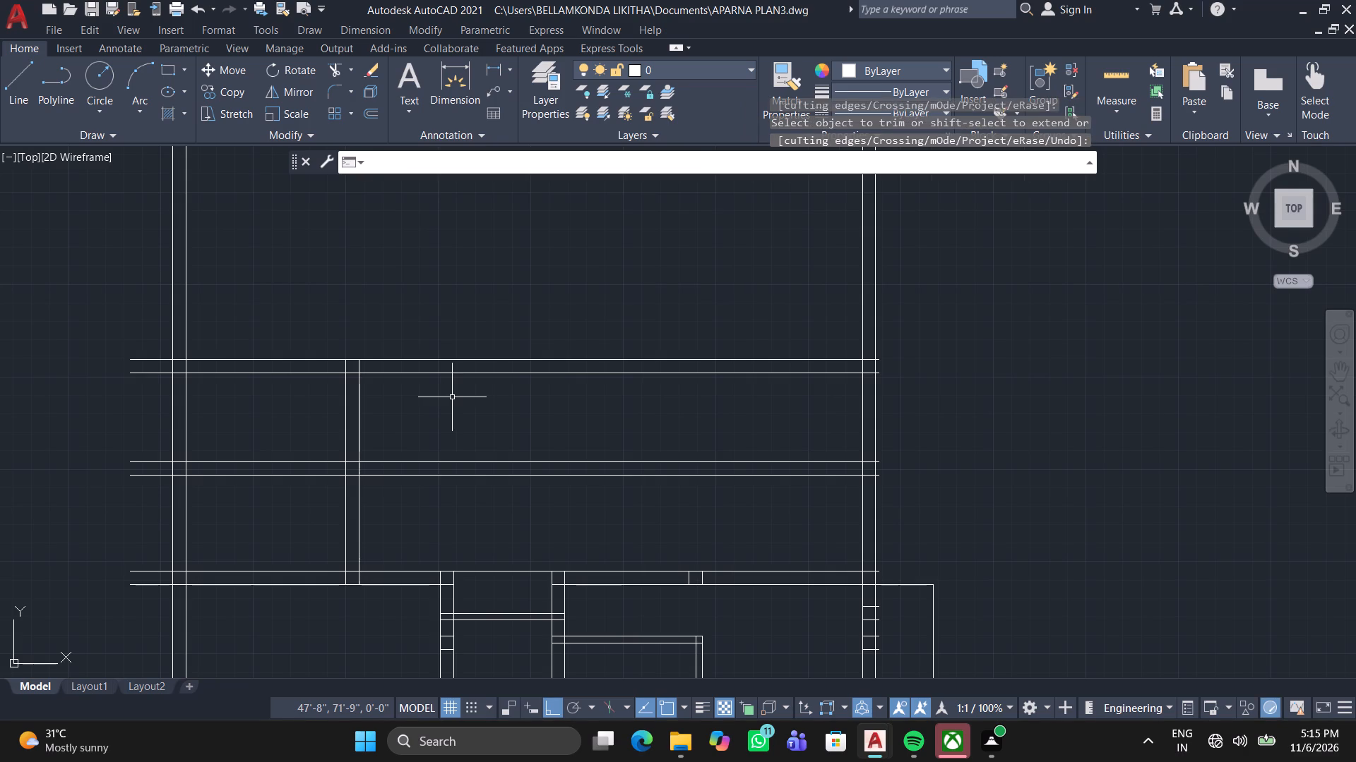
Offset the left outer wall's inner line 13'2" to the right.
key(o)
key(Return)
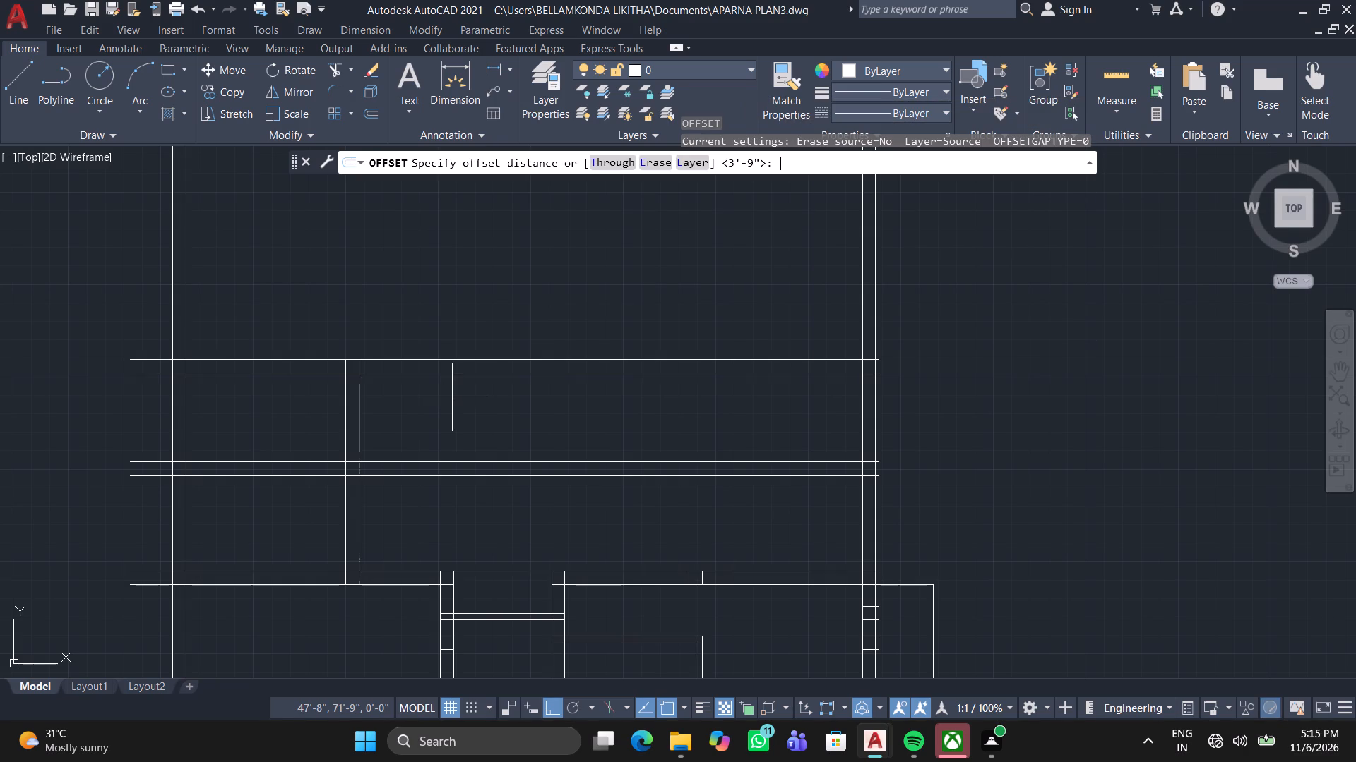
text(13)
key(apostrophe)
key(2)
key(Return)
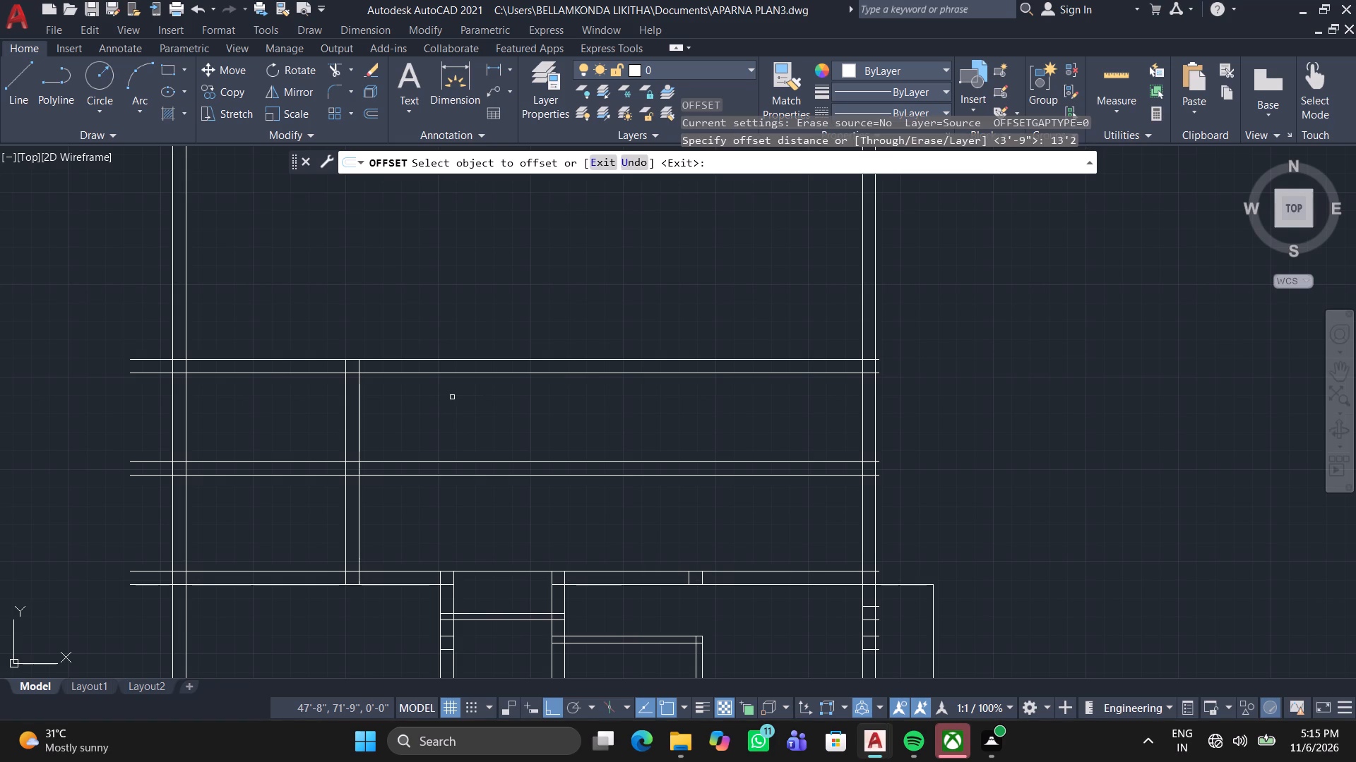
click(186, 270)
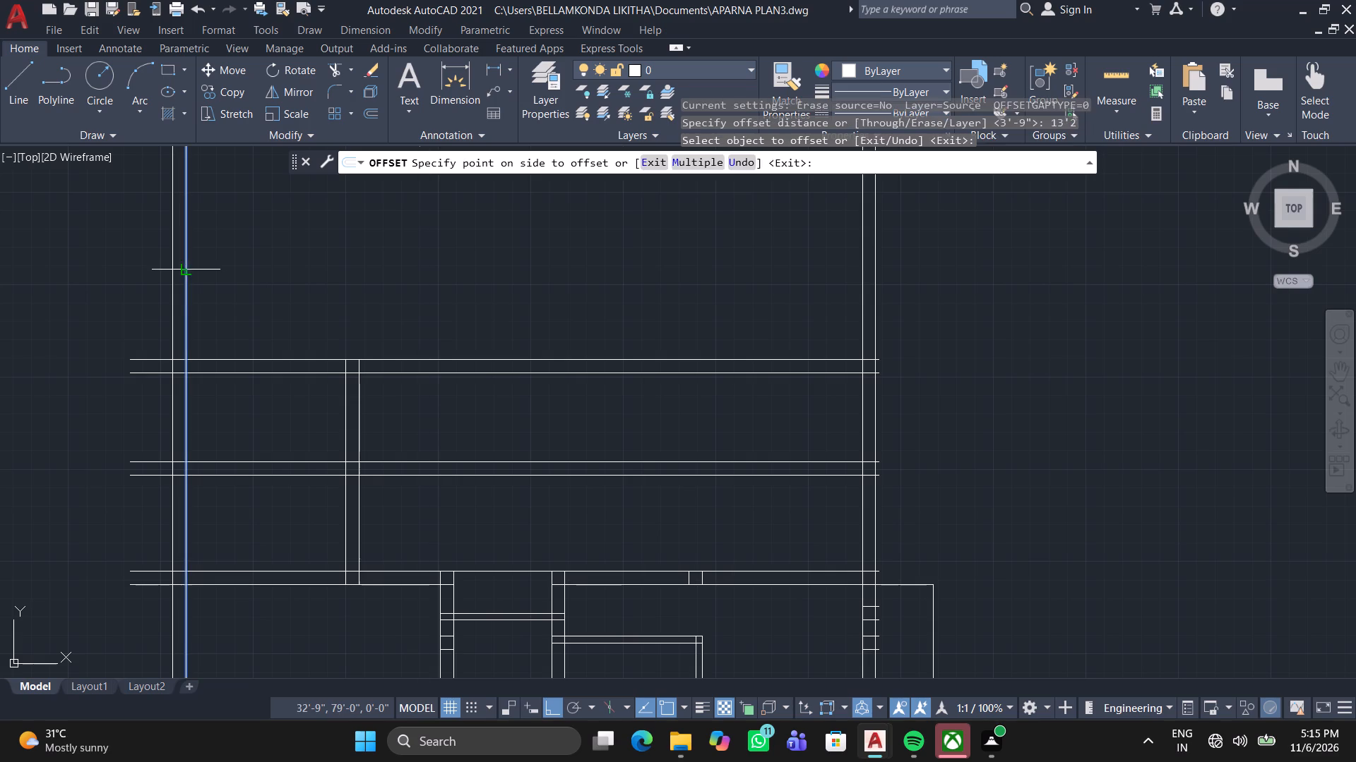
click(352, 277)
key(space)
Offset the topmost horizontal wall's upper line 12' upward.
key(space)
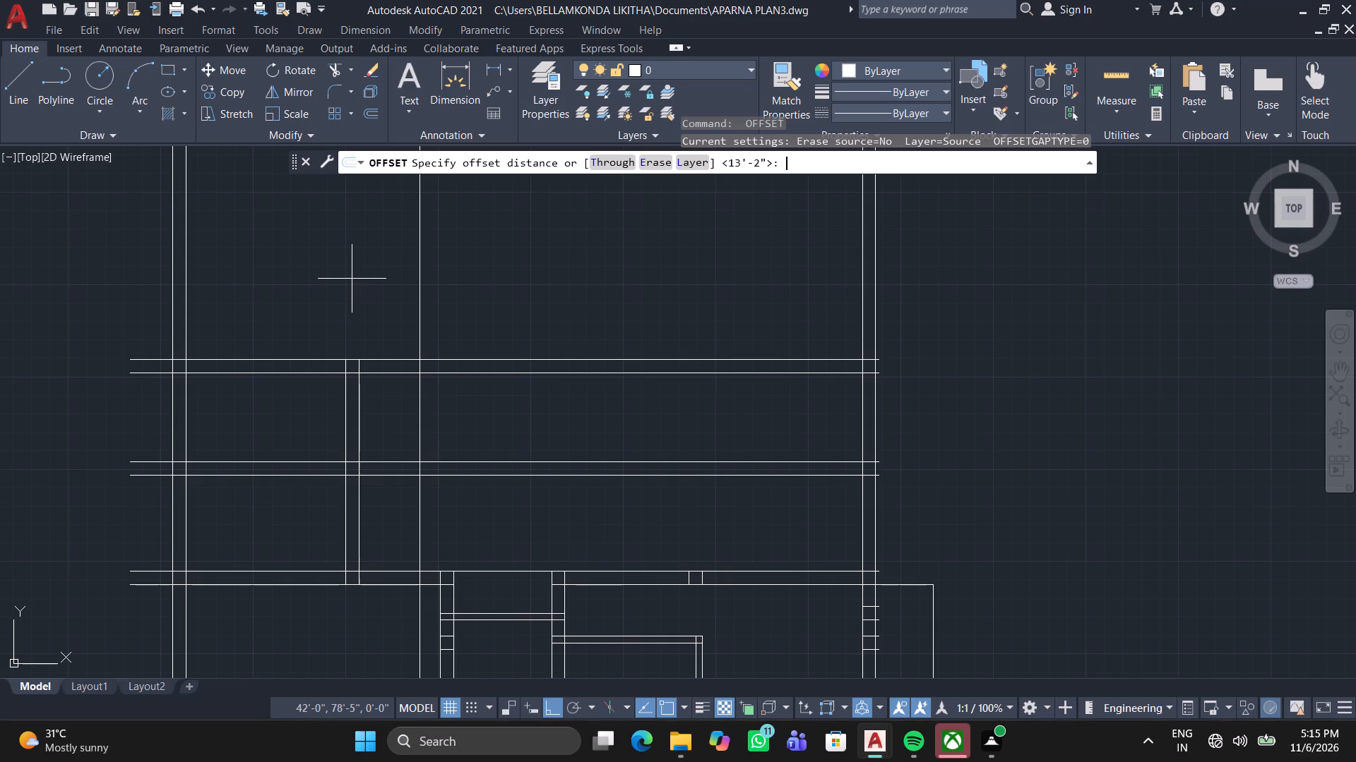
text(12)
key(apostrophe)
key(Return)
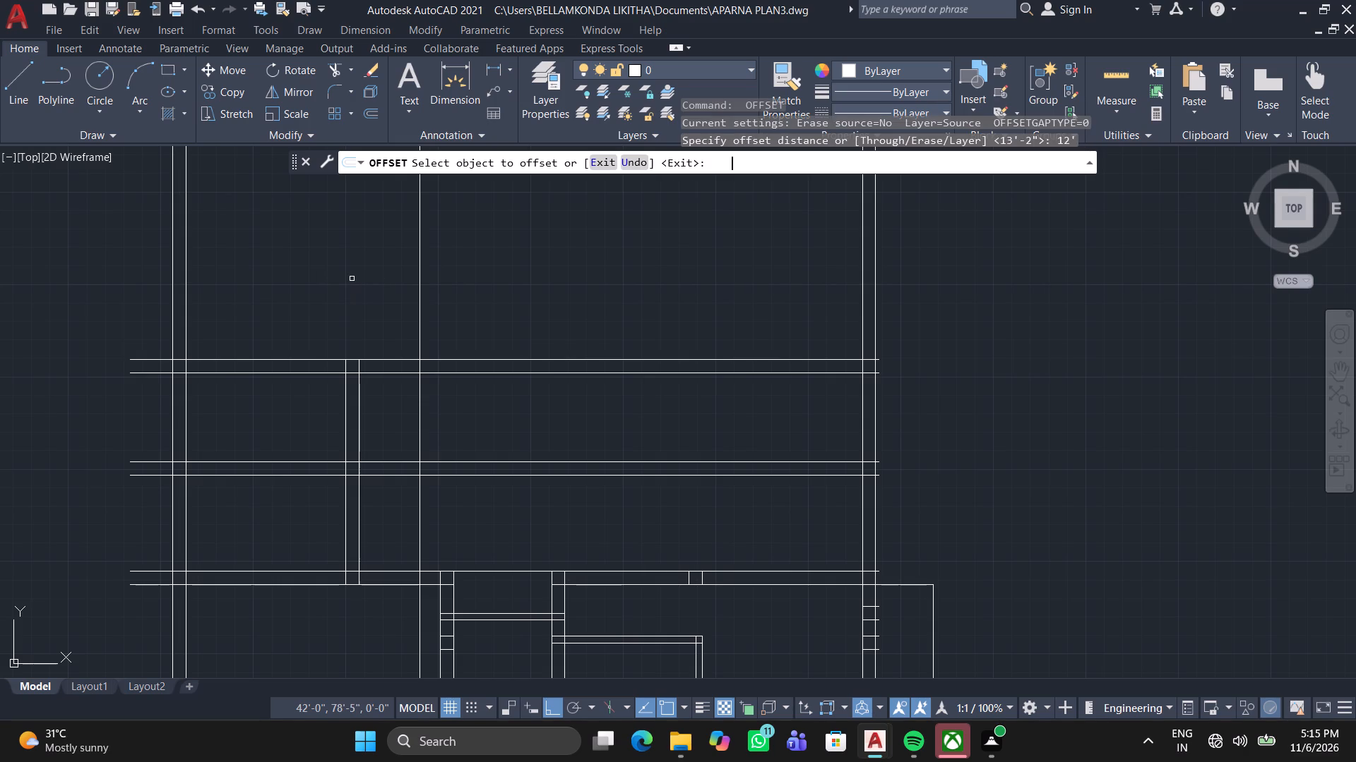
click(505, 357)
scroll(535, 284, down, 1)
middle_click(536, 286)
middle_drag(540, 234, 496, 368)
click(496, 471)
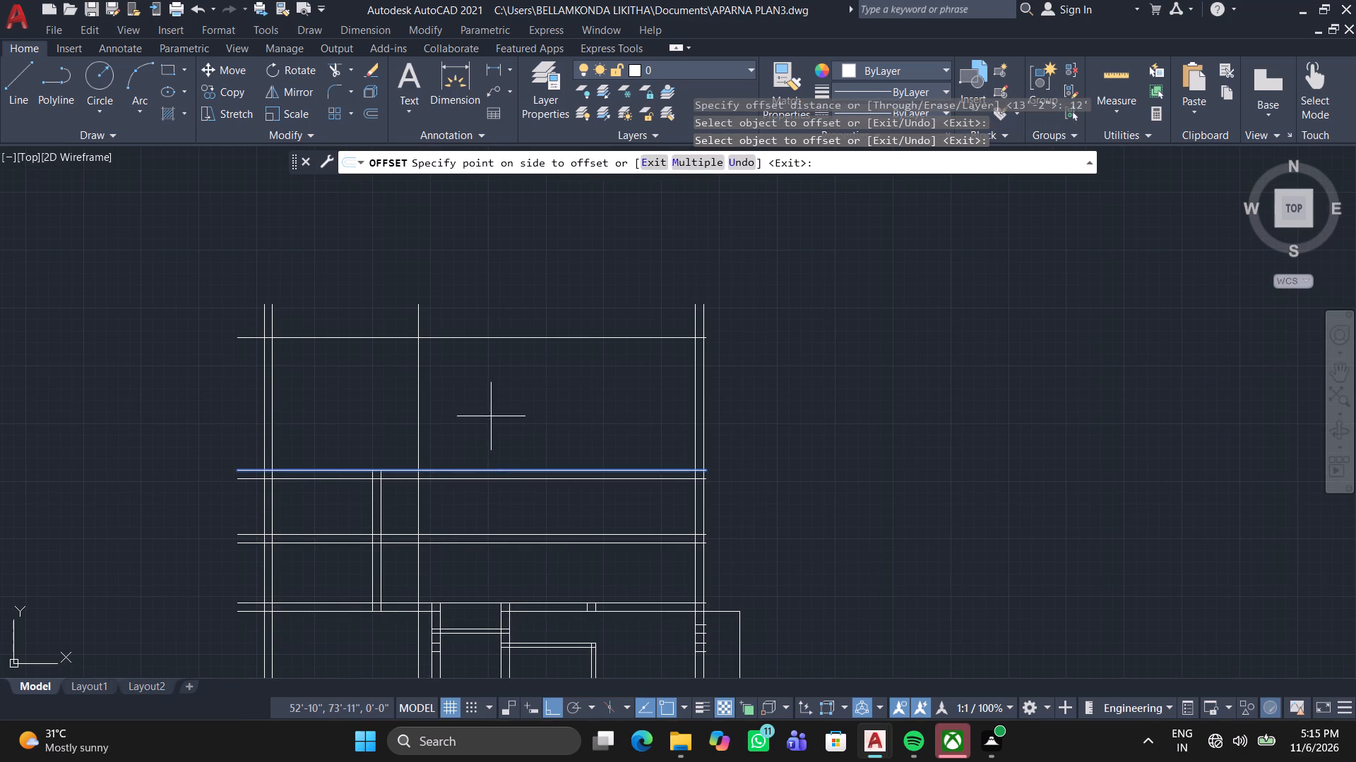
click(489, 416)
scroll(477, 392, up, 3)
middle_drag(505, 420, 633, 399)
key(space)
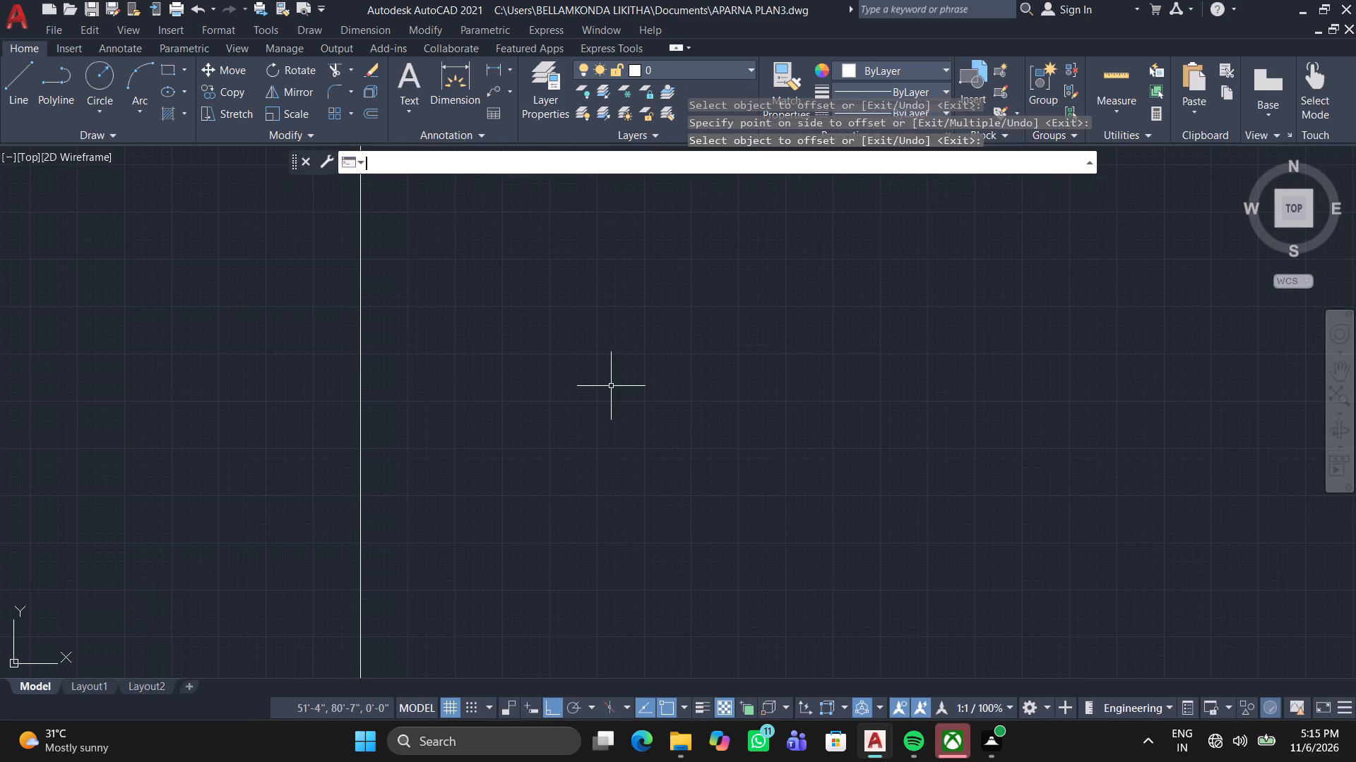
Give both new lines a 9" wall thickness, offsetting the vertical one to the right and the horizontal one upward.
key(space)
middle_click(614, 401)
scroll(614, 401, down, 1)
key(9)
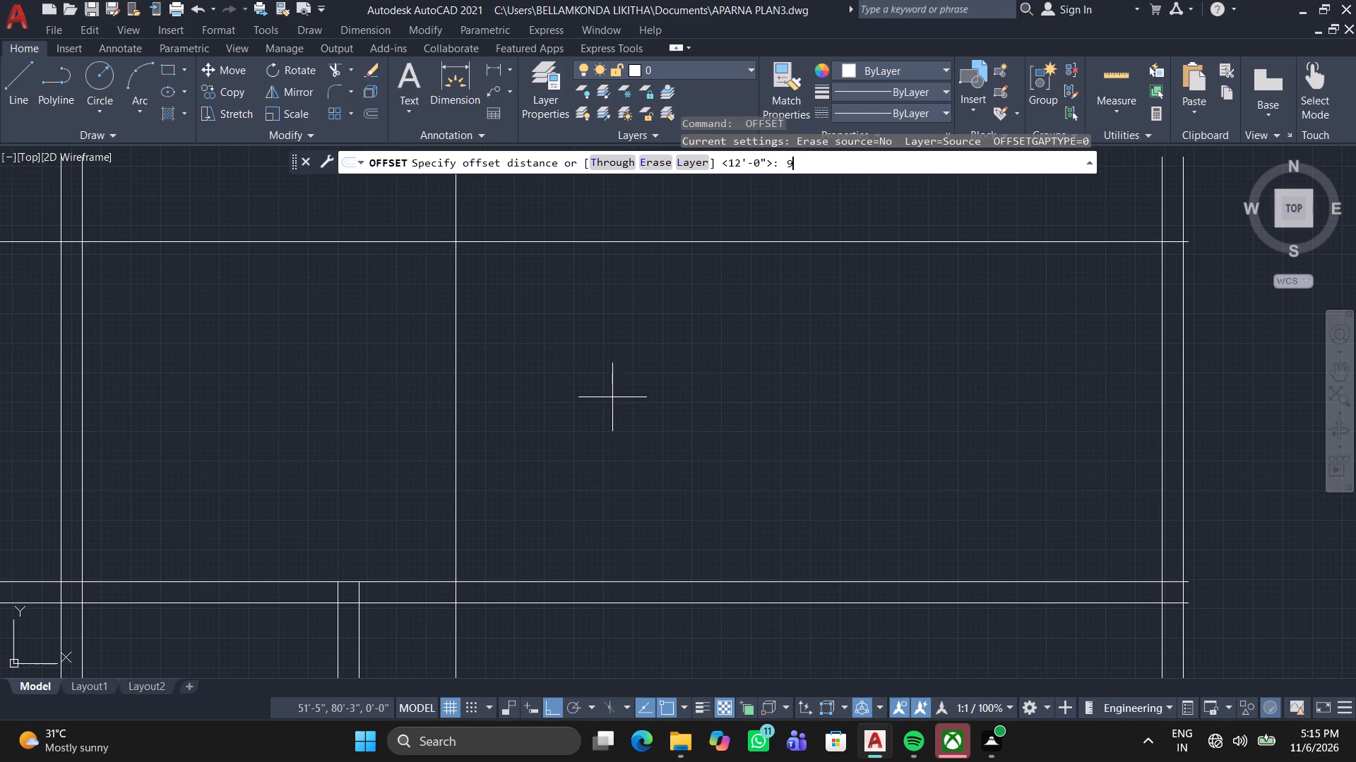
key(Return)
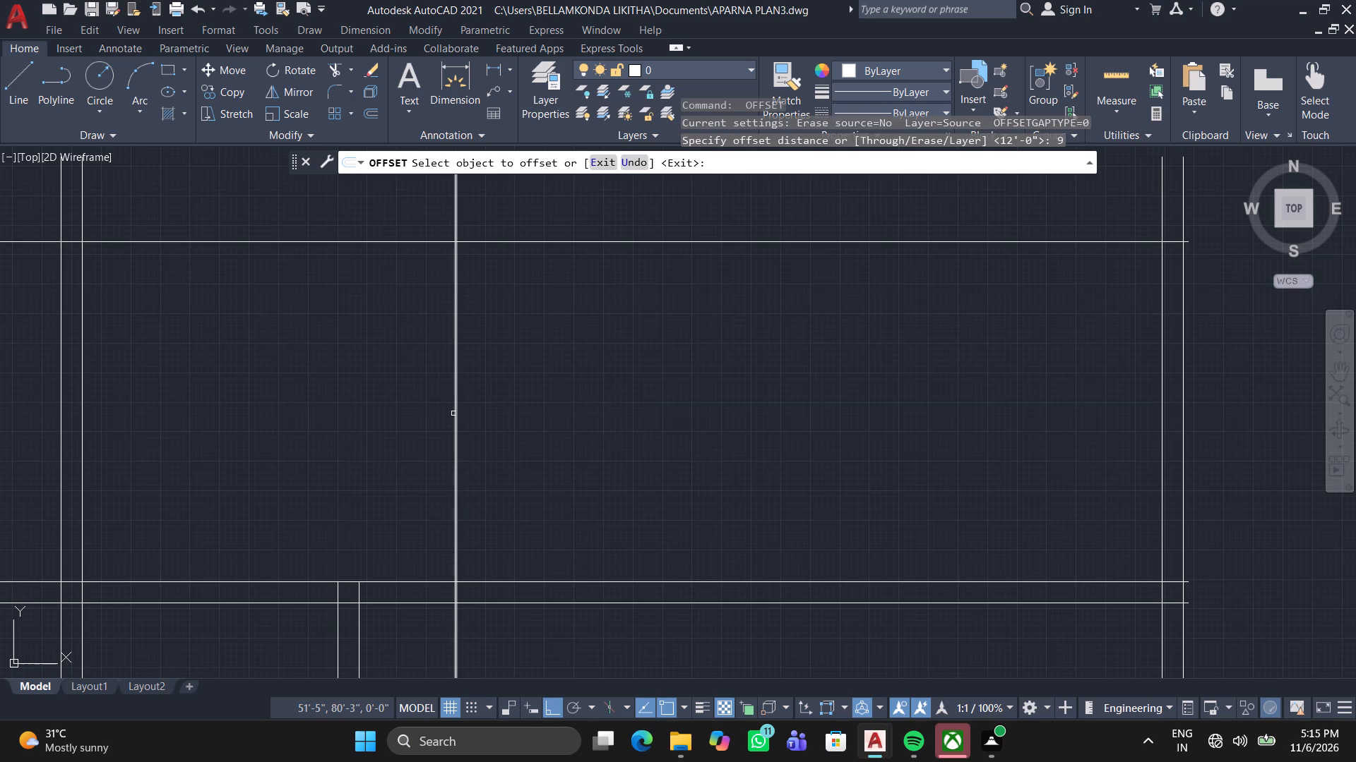
click(453, 413)
click(581, 404)
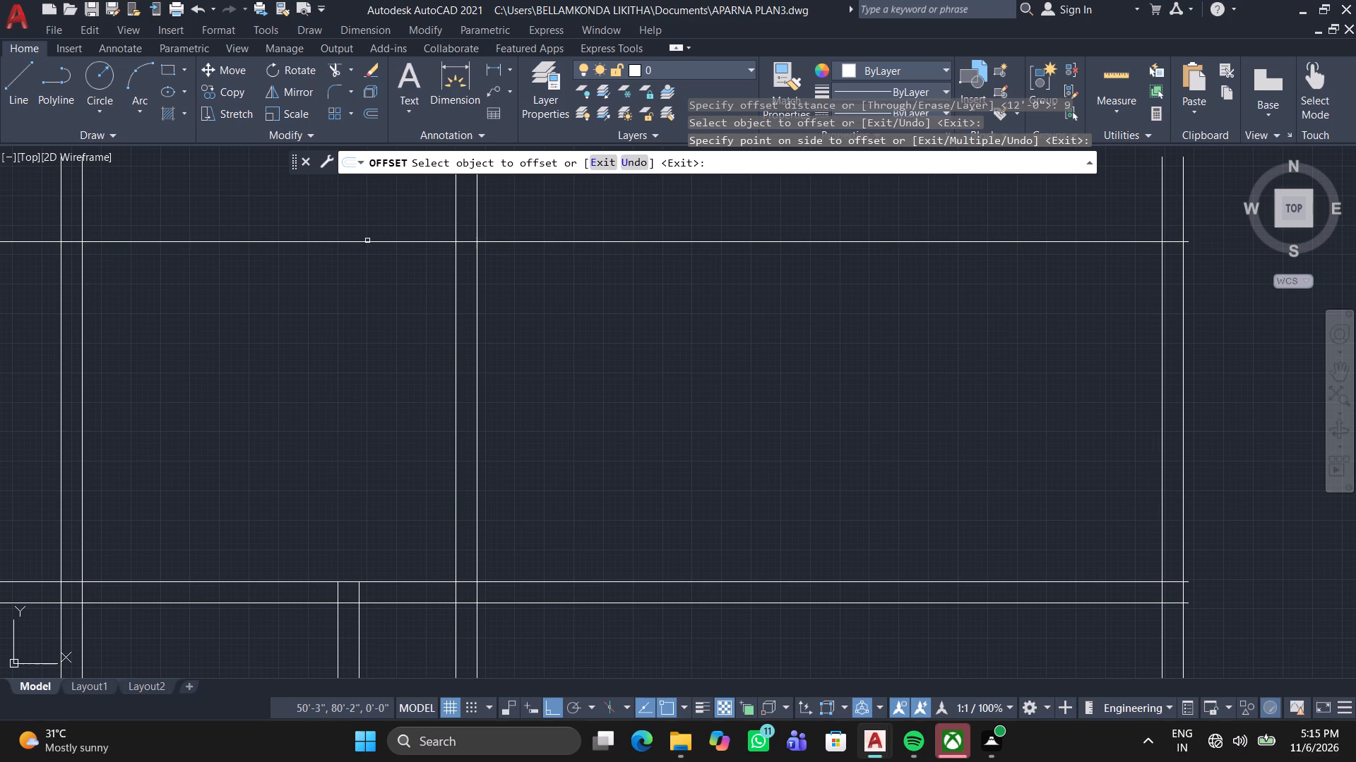
click(280, 241)
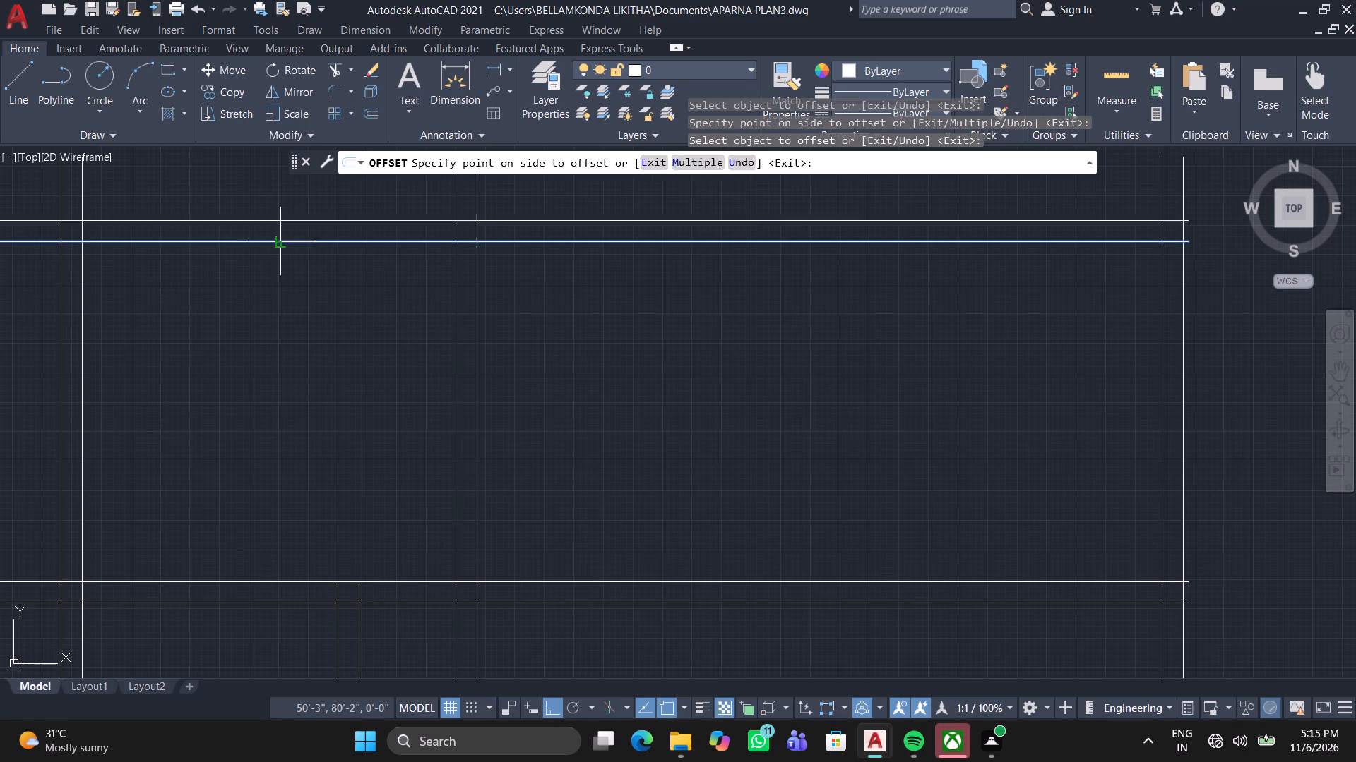
click(292, 195)
Trim the new vertical wall's two lines between the second and third horizontal walls from the top.
scroll(321, 379, down, 1)
middle_drag(449, 468, 453, 418)
middle_drag(479, 495, 456, 408)
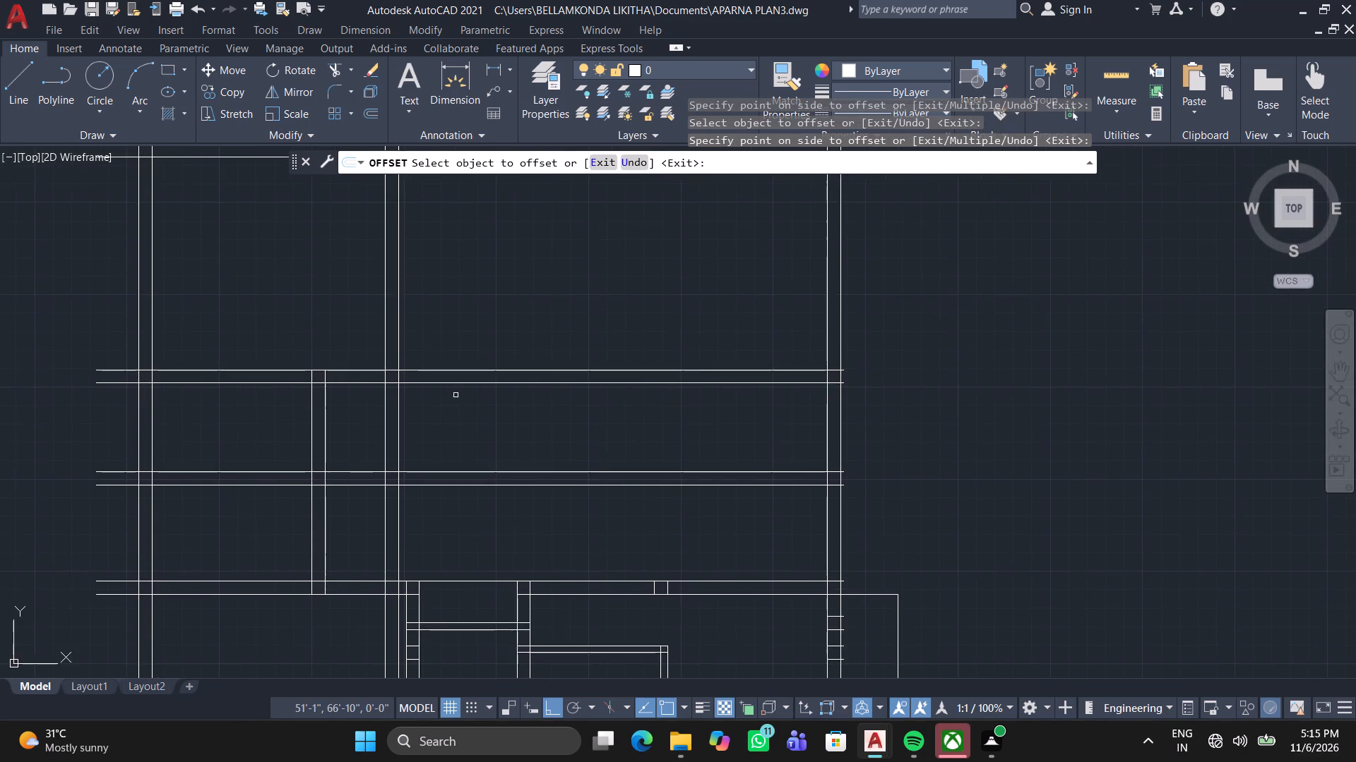
scroll(448, 407, down, 1)
middle_drag(448, 409, 453, 385)
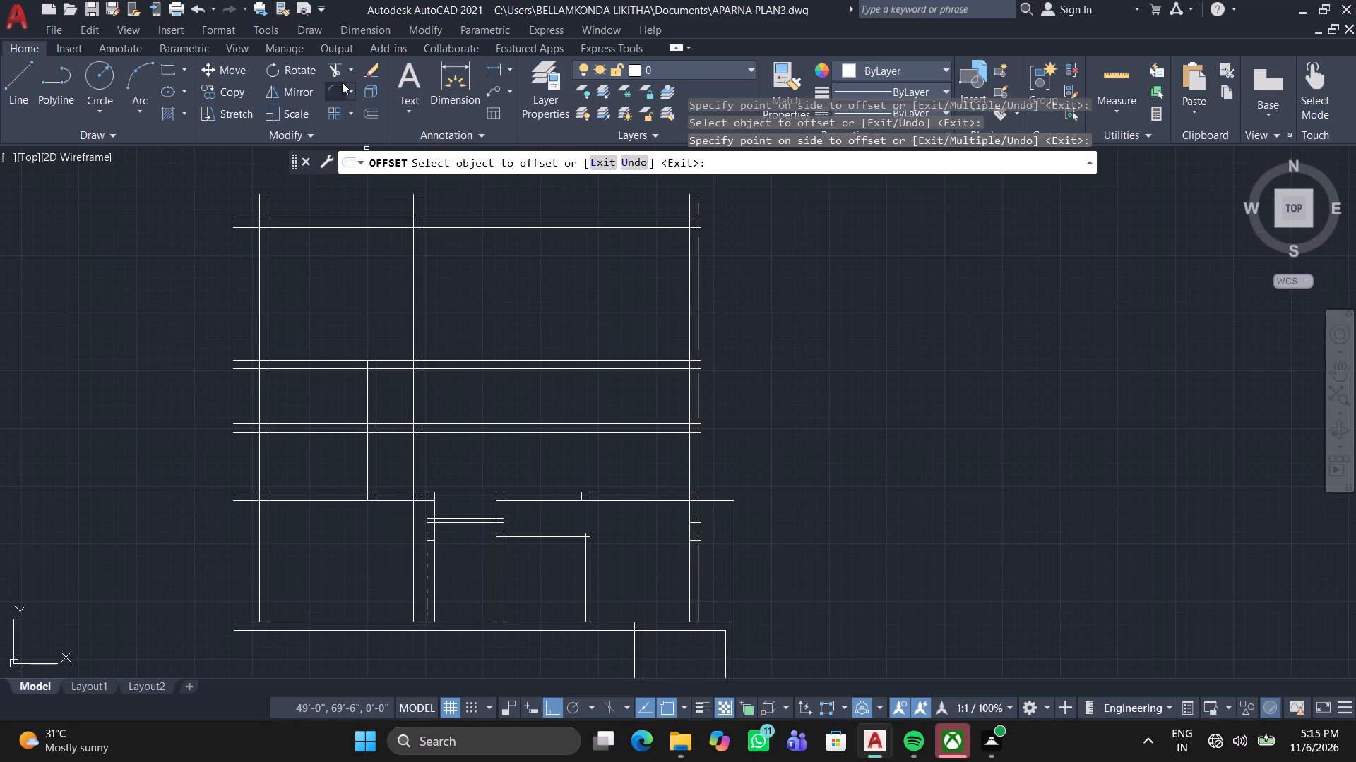
click(339, 70)
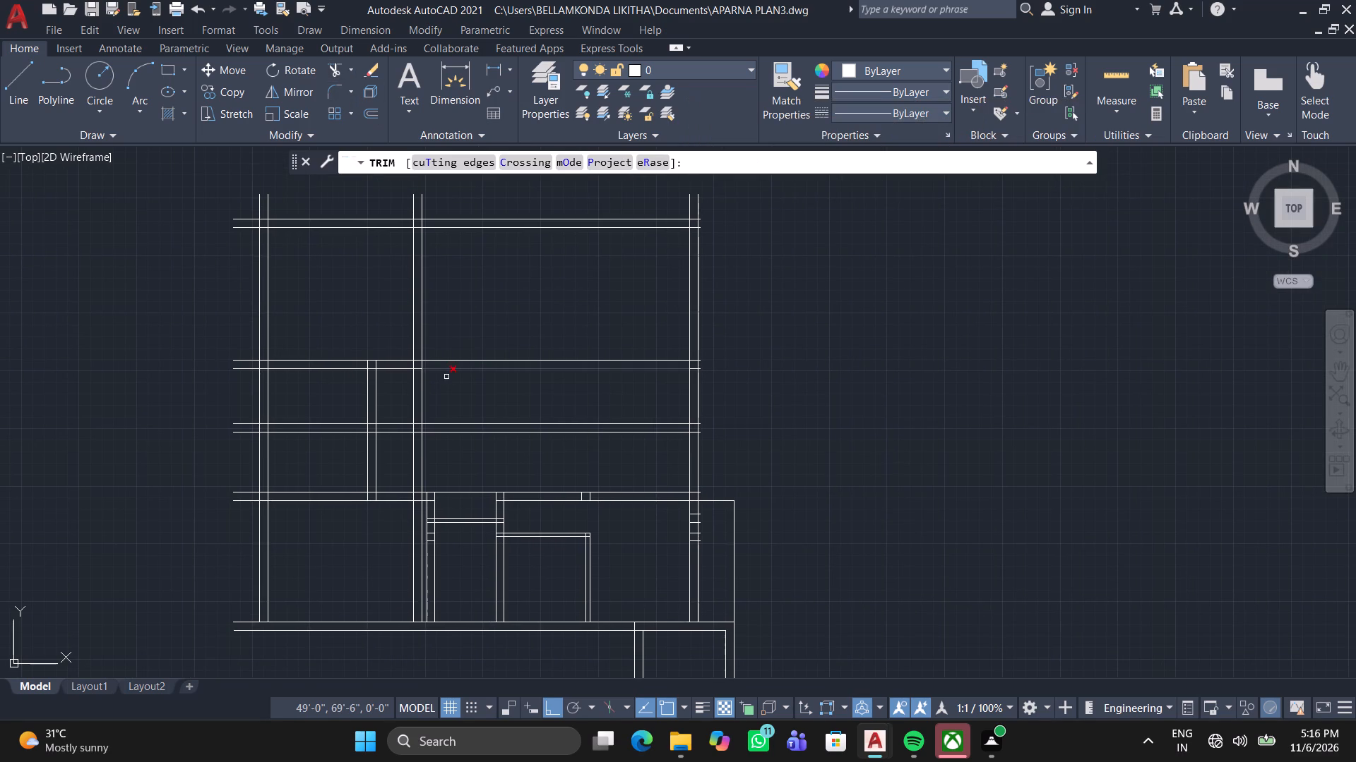
scroll(428, 386, up, 3)
click(434, 386)
click(315, 412)
scroll(400, 382, down, 2)
middle_drag(400, 382, 400, 363)
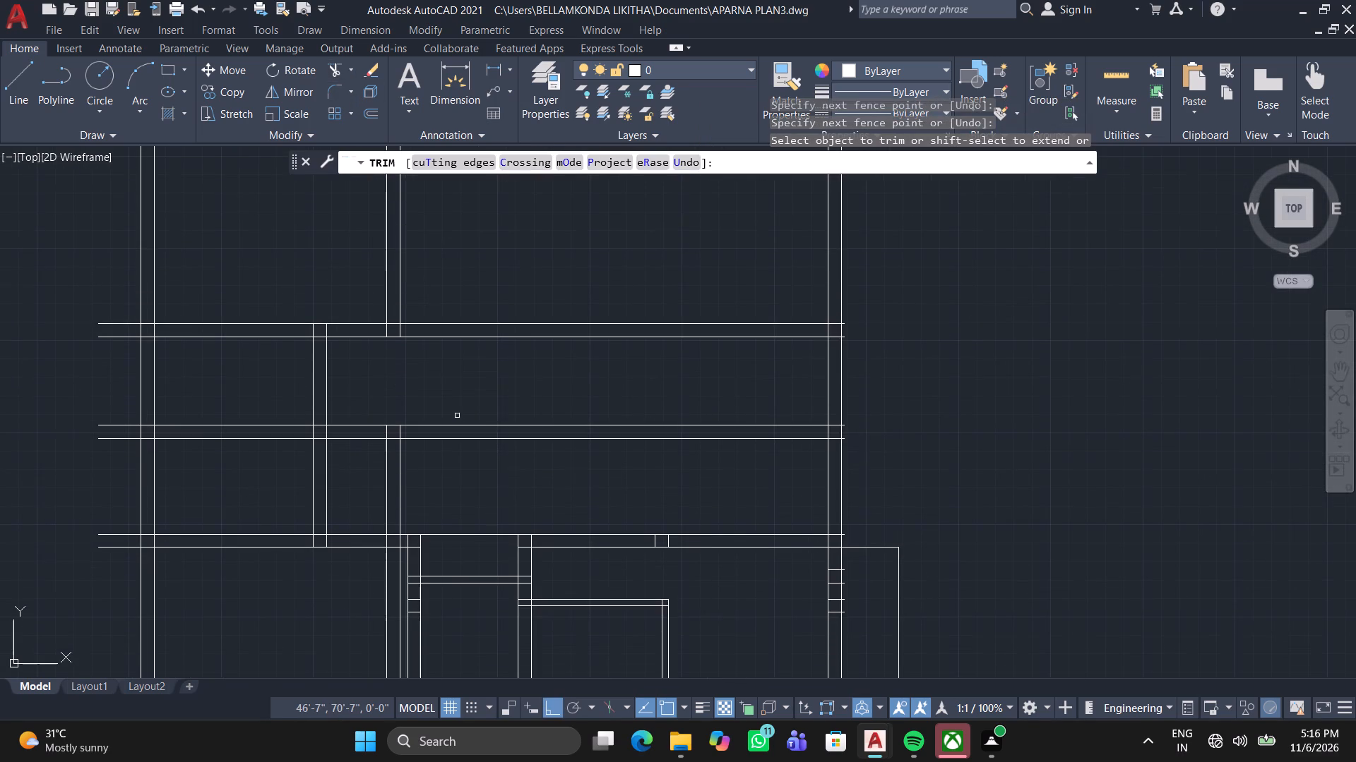
key(space)
Delete the new vertical wall's two leftover line segments running down from the third horizontal wall.
click(425, 495)
click(362, 487)
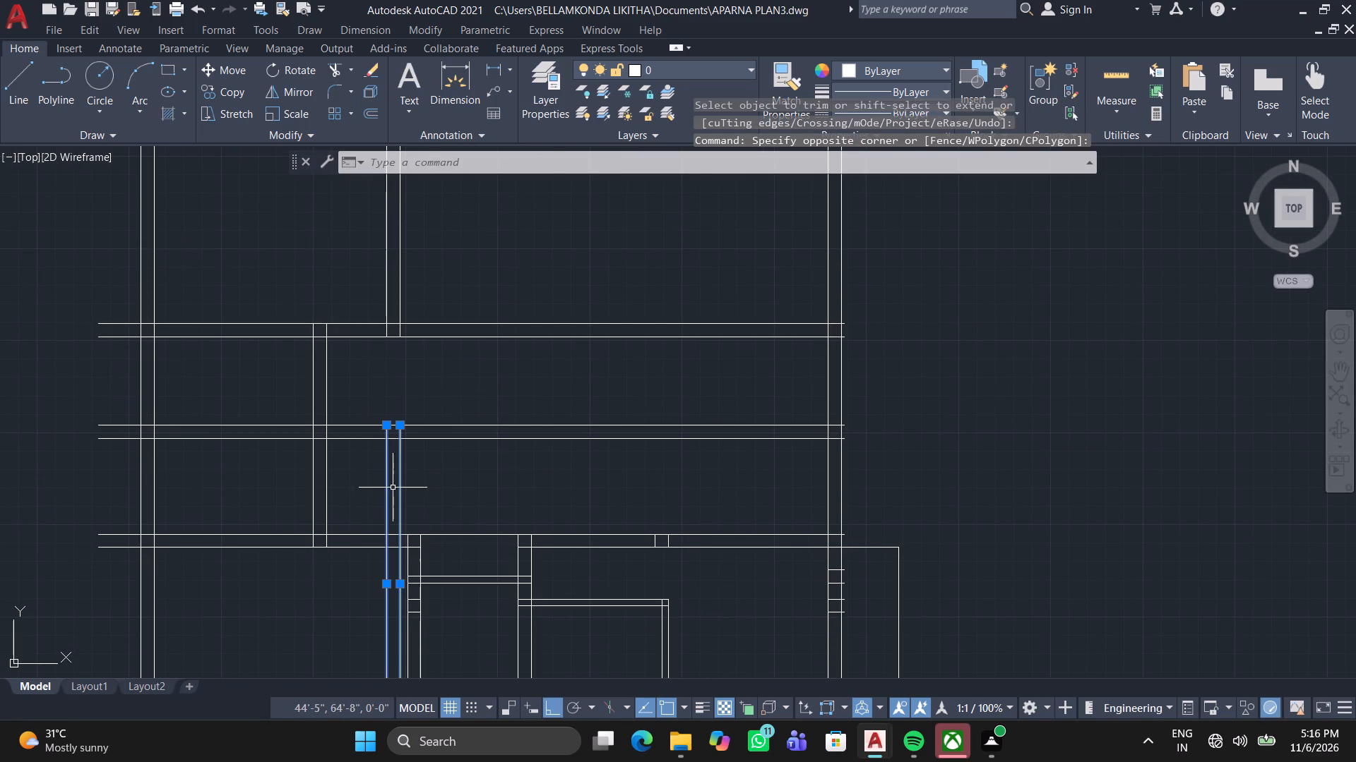
key(Delete)
Offset the lower line of the second horizontal wall from the top 11' upward.
middle_click(395, 444)
scroll(357, 477, down, 1)
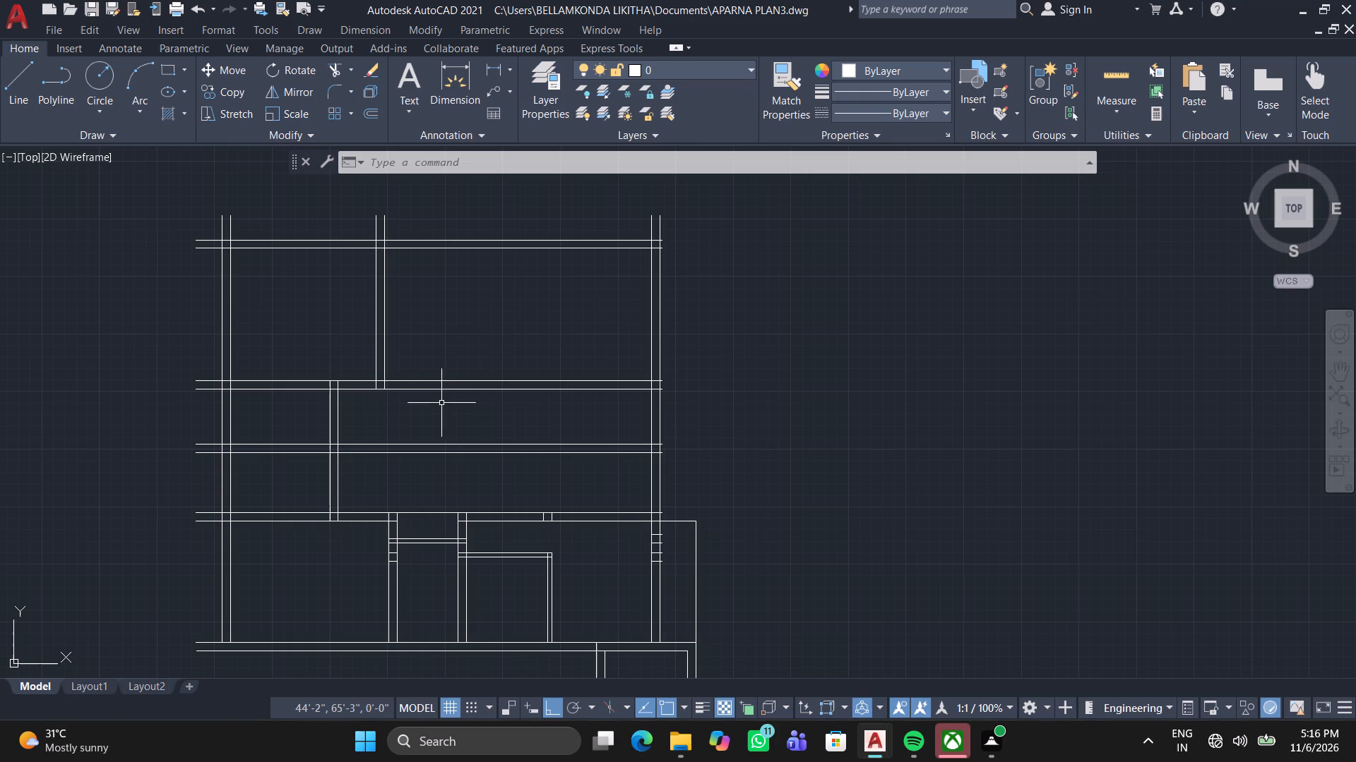
click(371, 117)
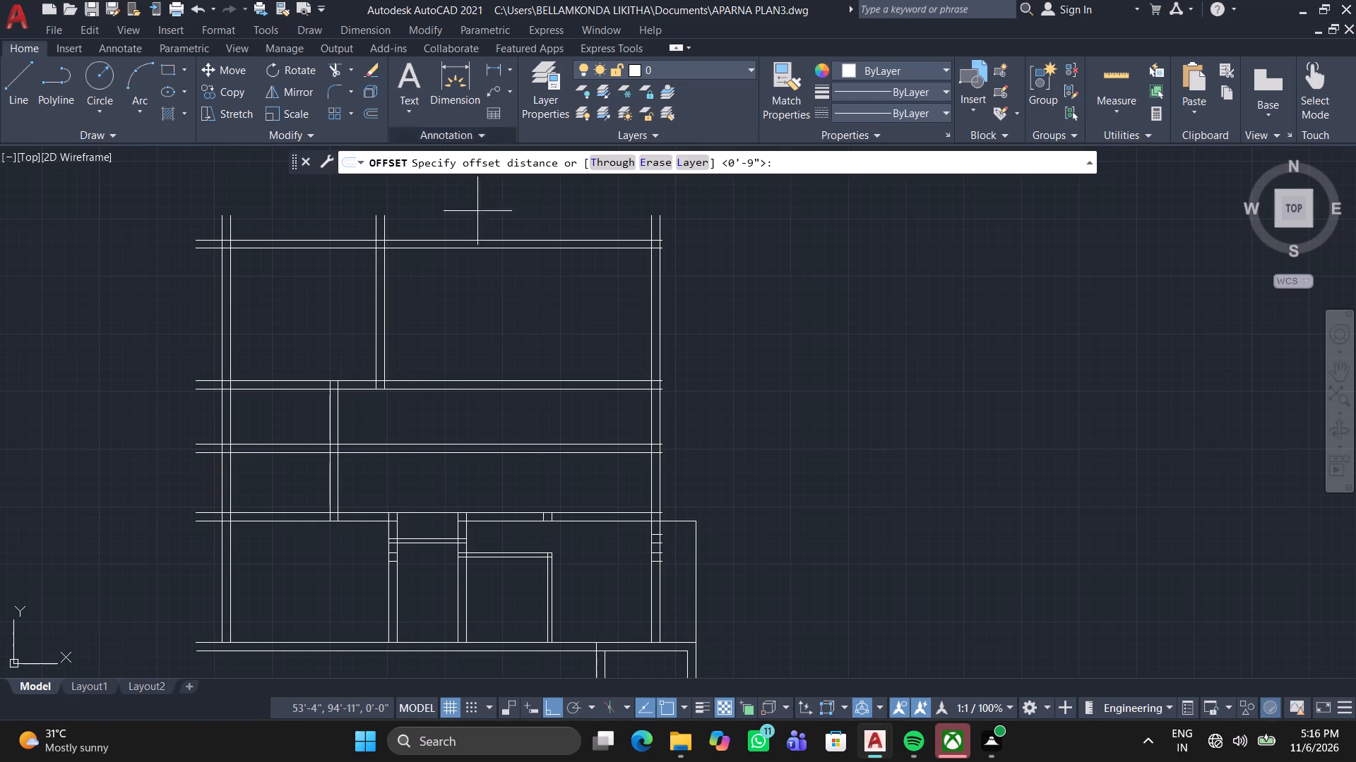
scroll(444, 365, up, 2)
text(11)
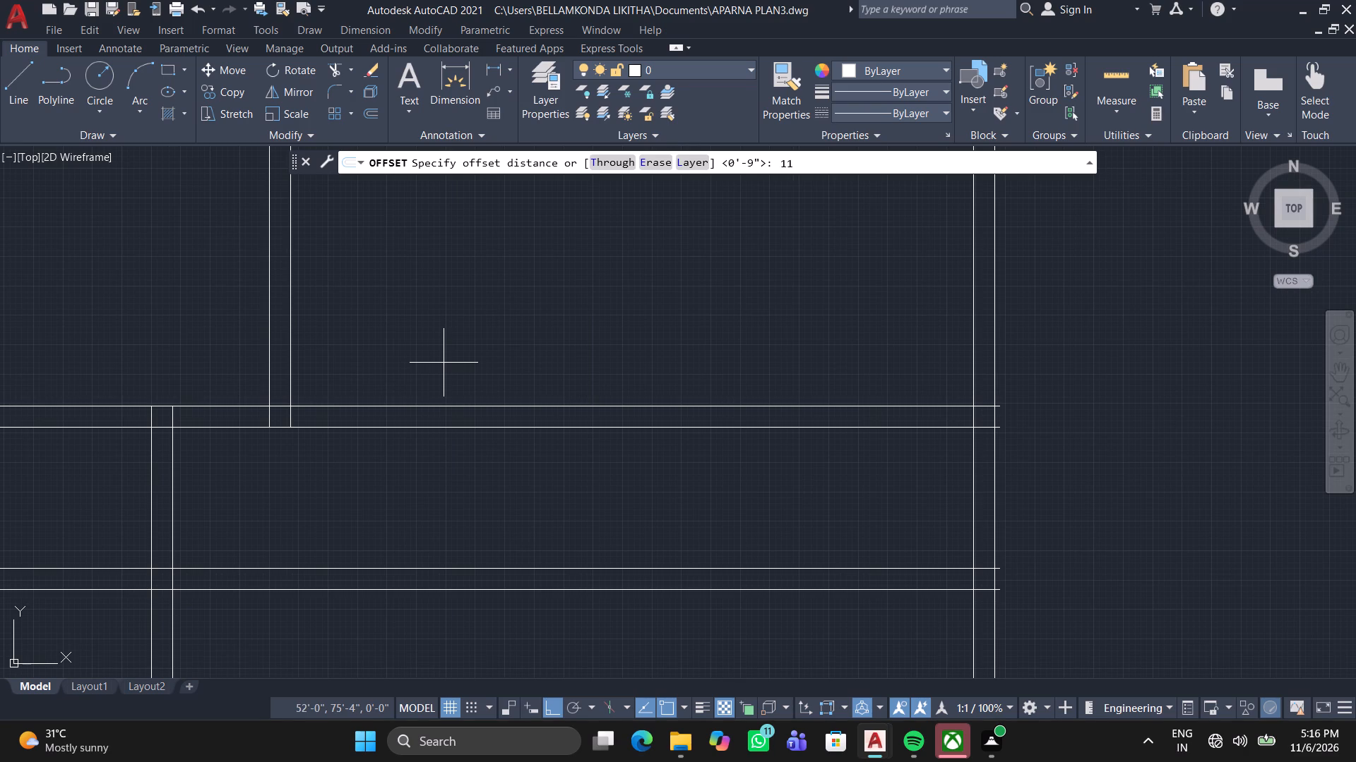
key(apostrophe)
key(Return)
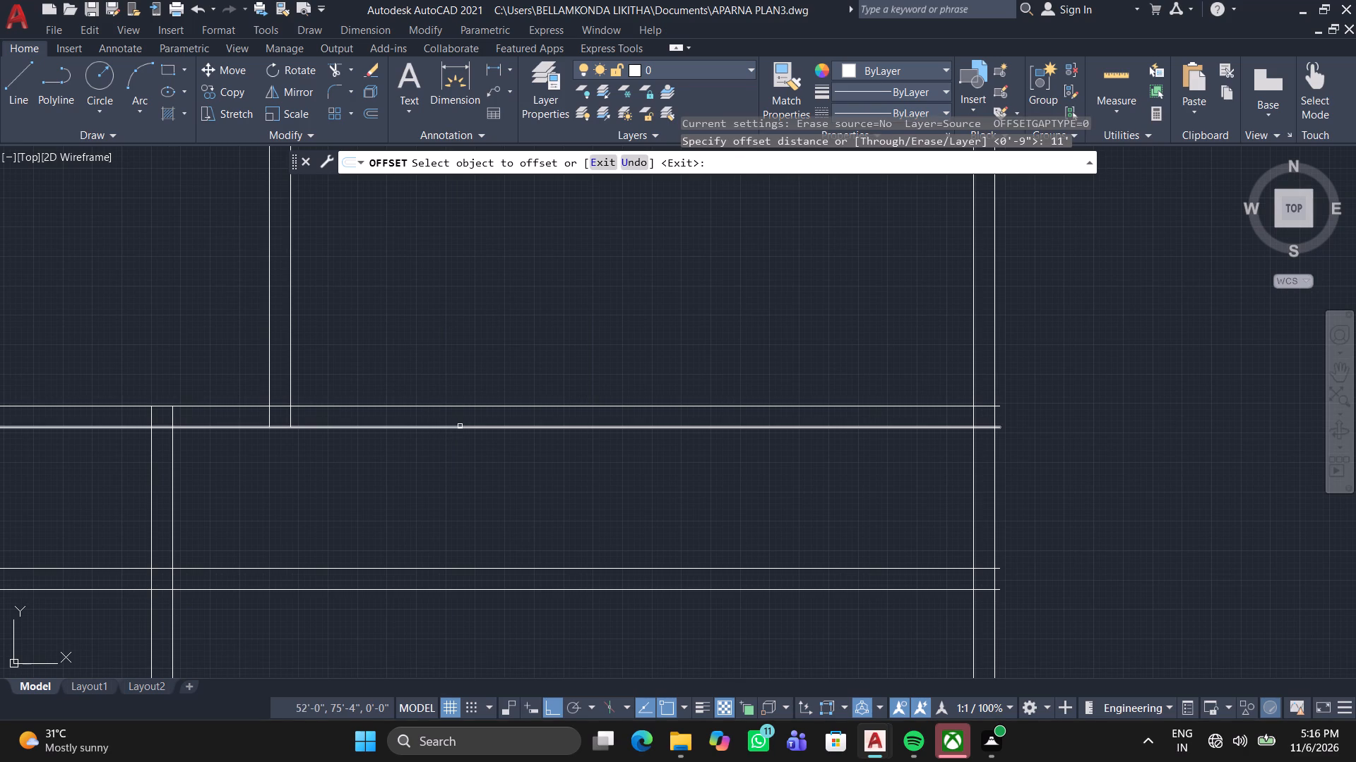
click(460, 426)
middle_drag(457, 315, 456, 464)
scroll(456, 464, down, 1)
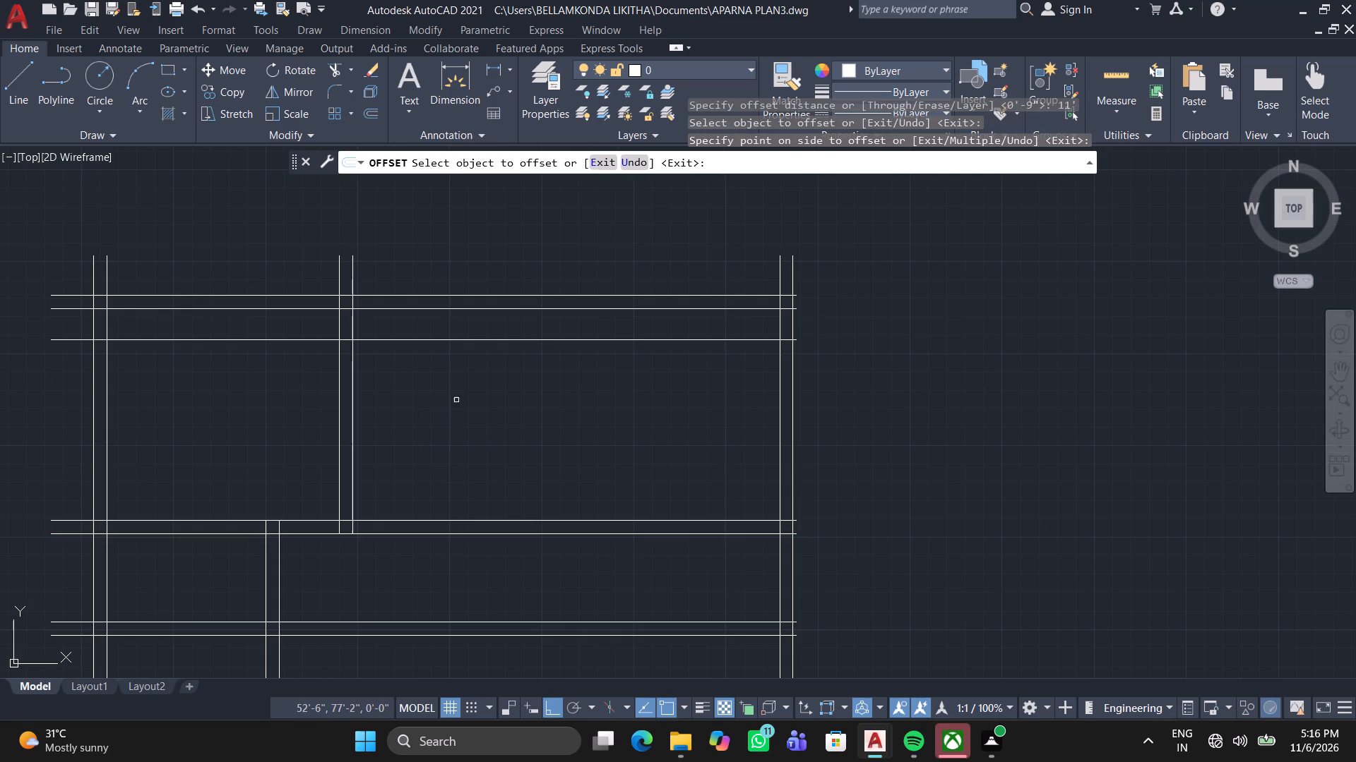
click(456, 400)
key(space)
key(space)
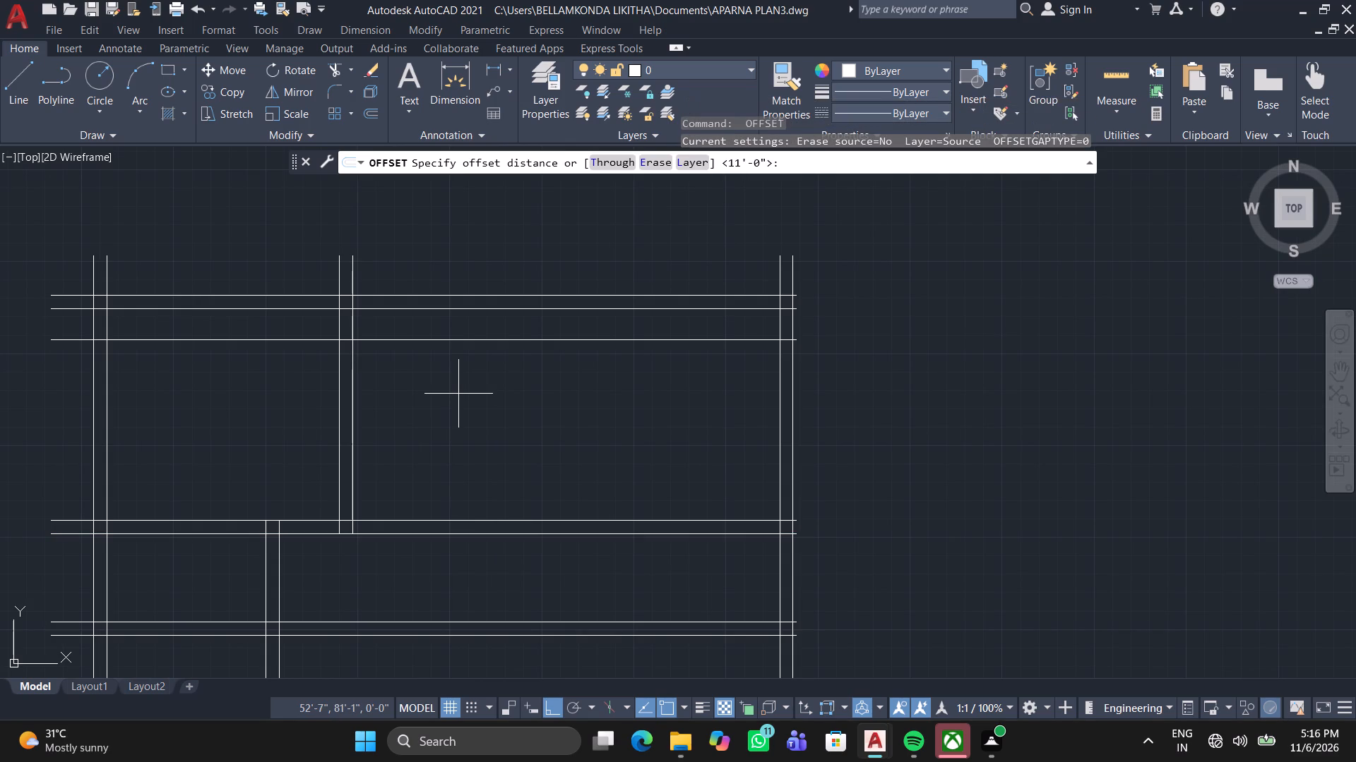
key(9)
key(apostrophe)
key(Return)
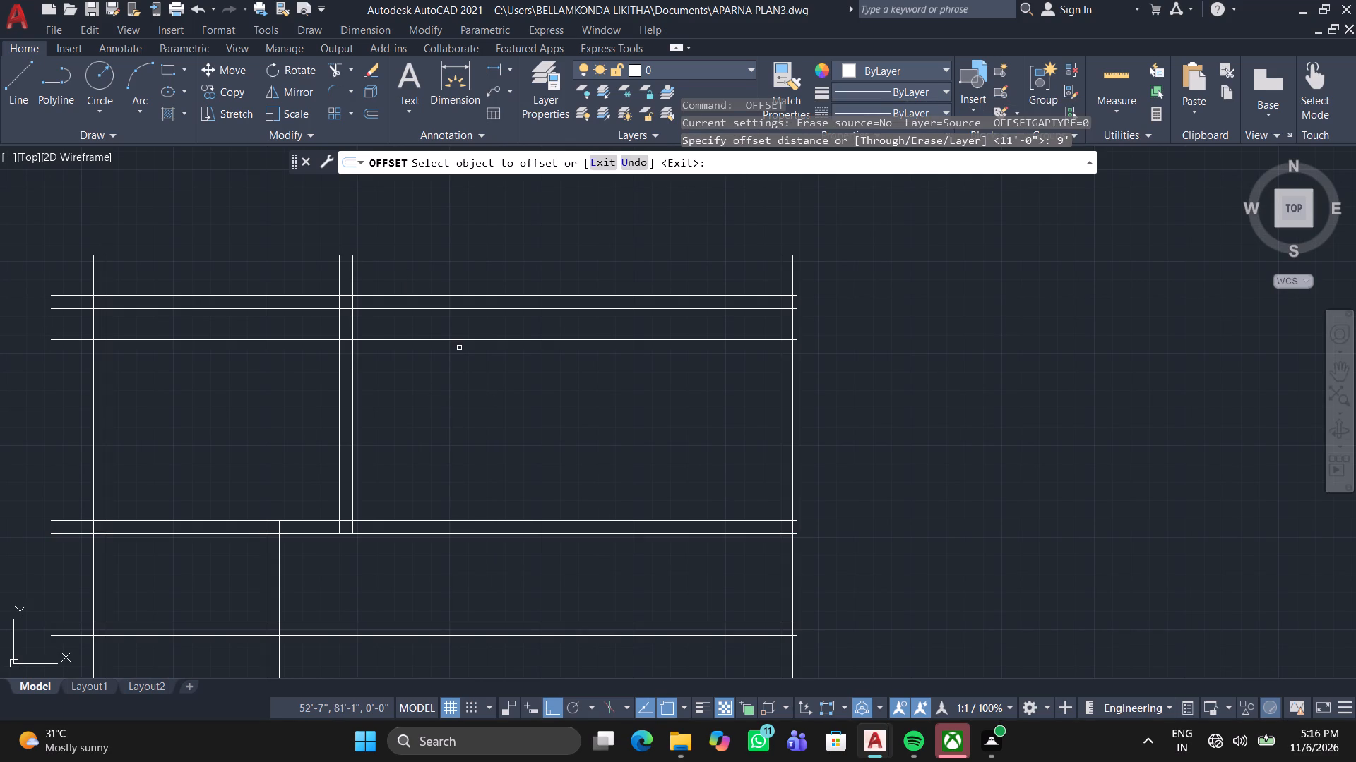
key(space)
Offset the new horizontal line below the topmost wall 9" upward to form the wall thickness.
key(space)
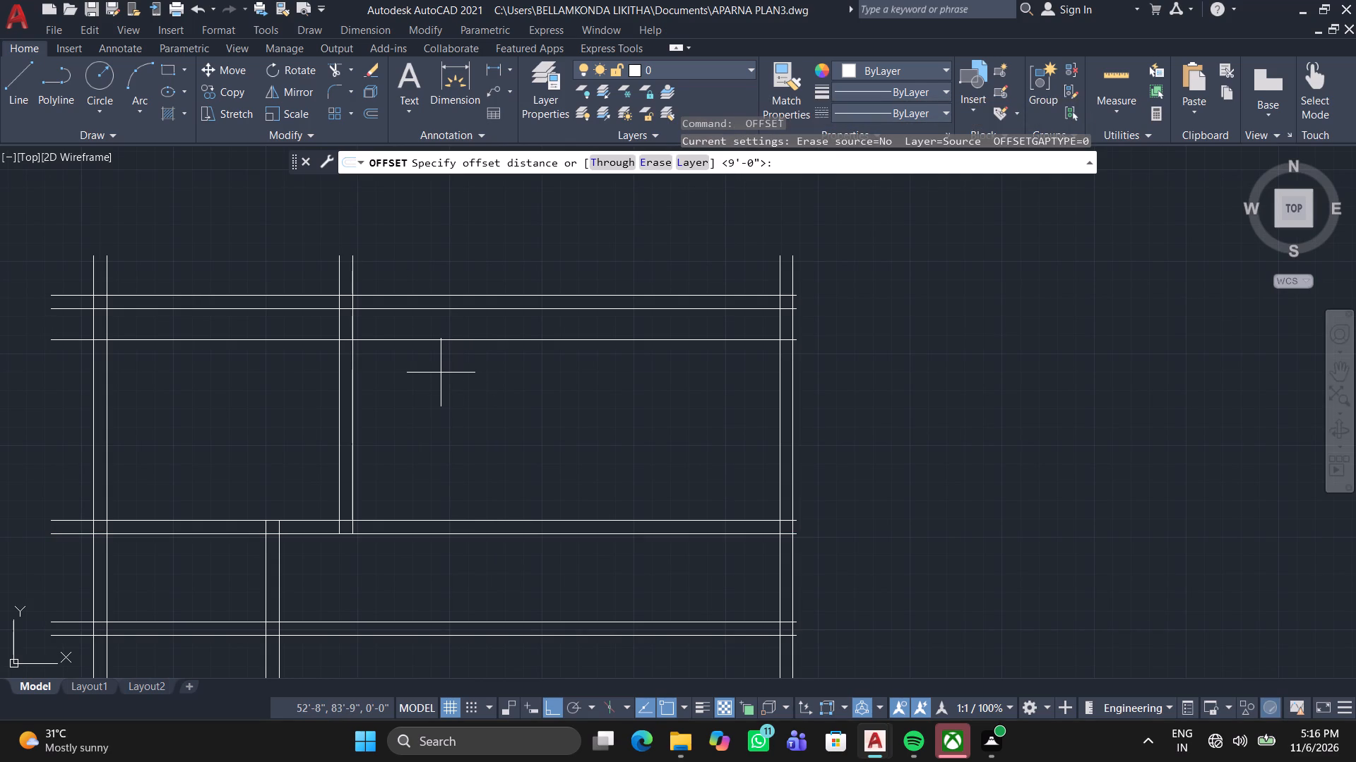
key(9)
key(Return)
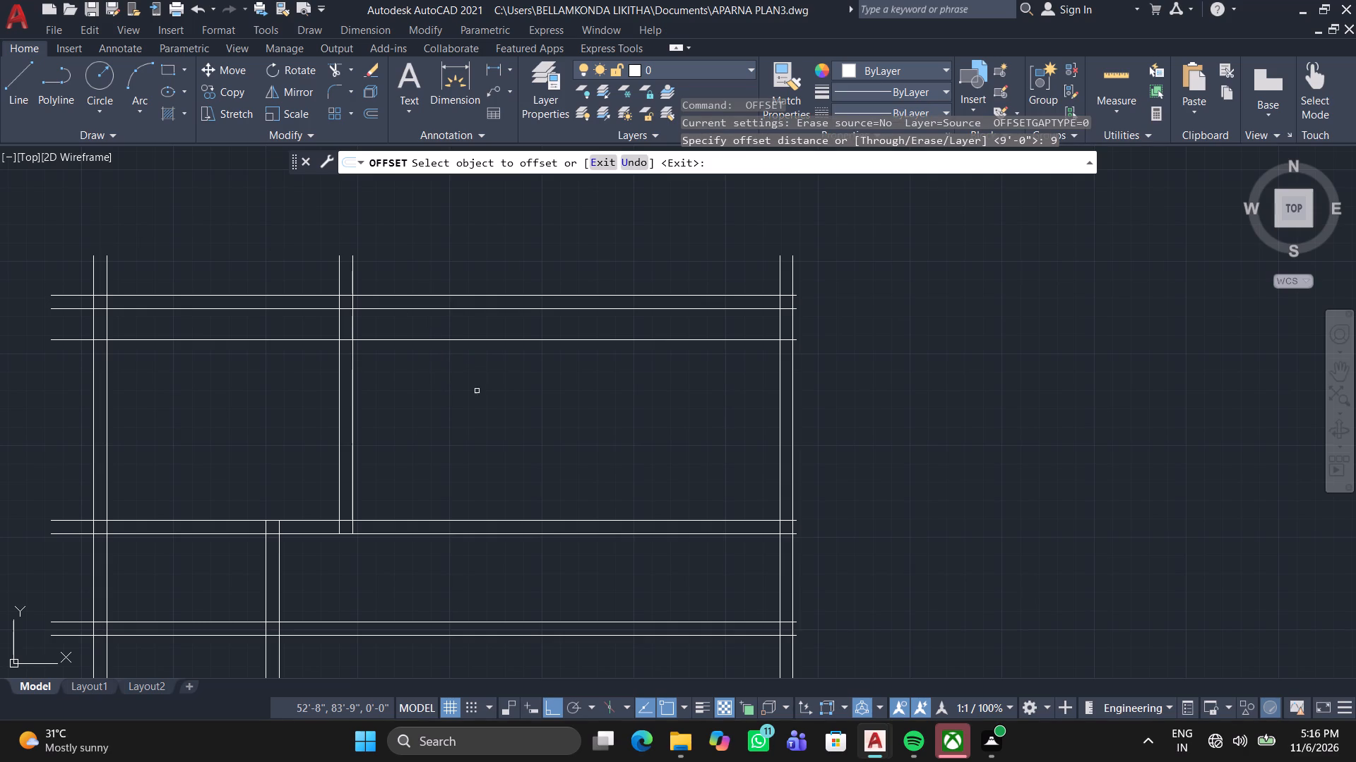
click(465, 338)
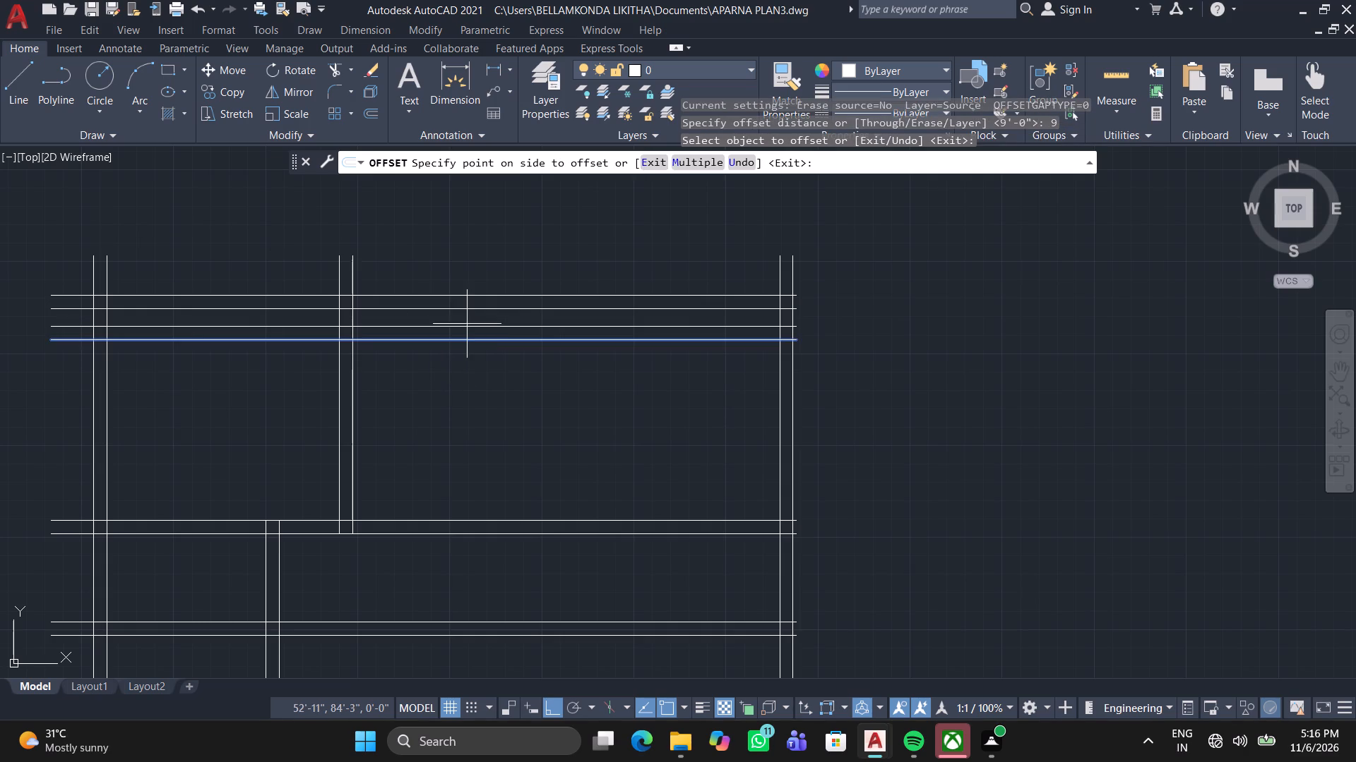
click(467, 320)
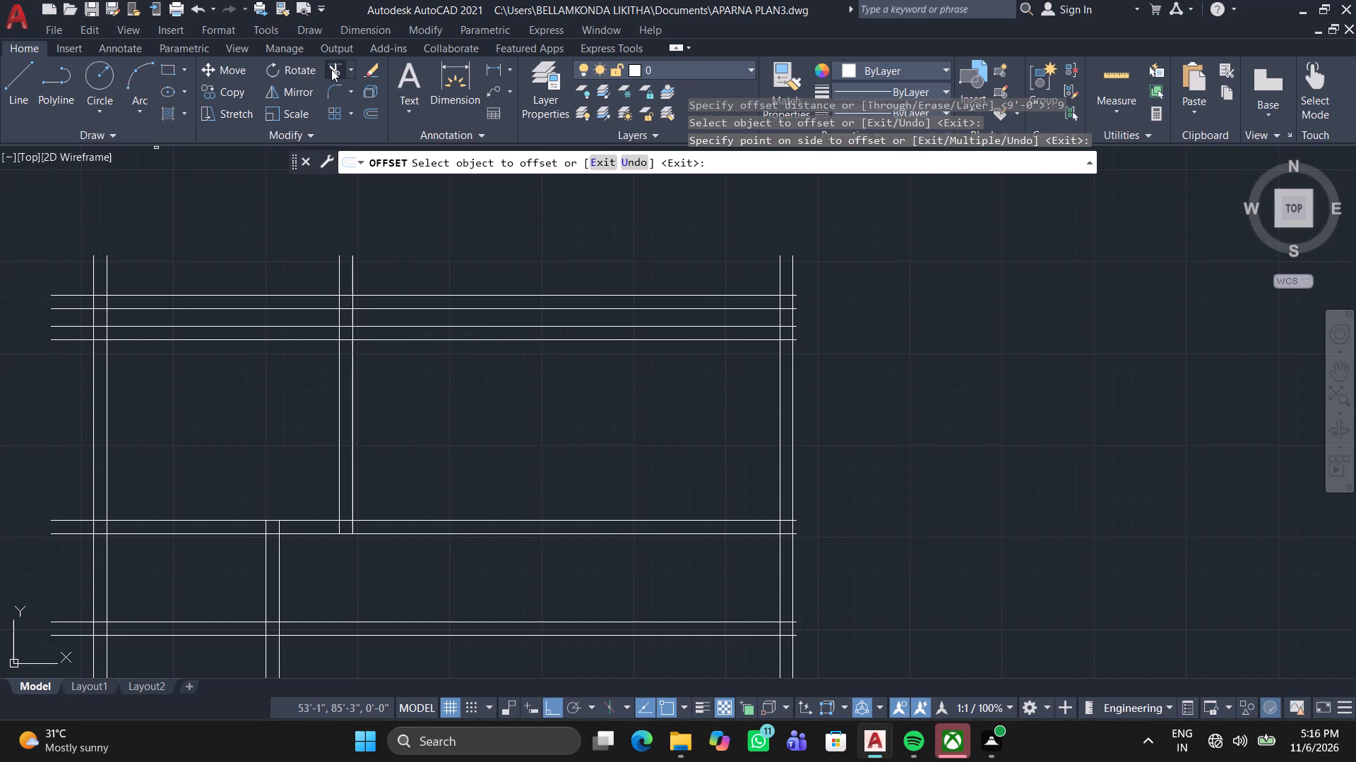
Trim the new horizontal wall's two lines between the left outer wall and the upper vertical wall.
click(331, 69)
click(225, 375)
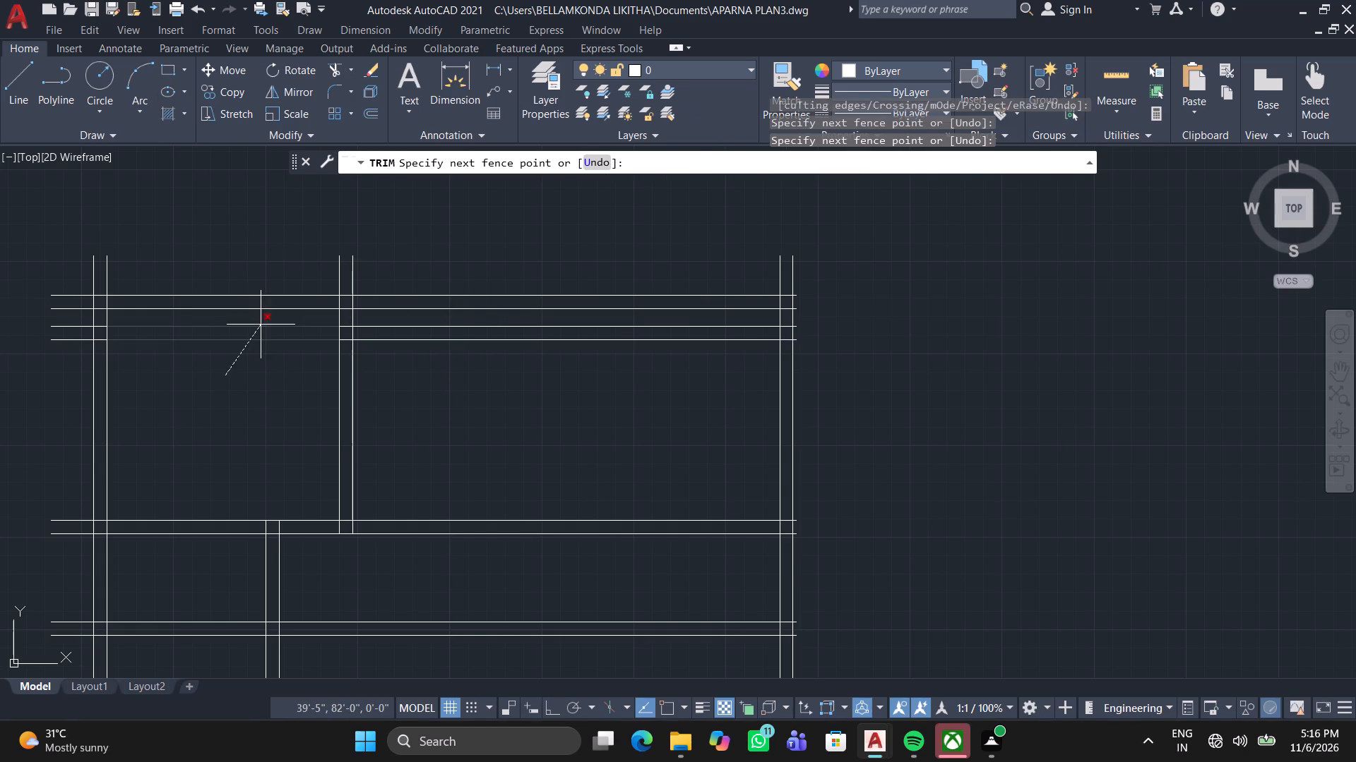
click(262, 322)
Draw a short vertical line across the lower horizontal wall, continuing the left outer wall's outer line down to its bottom line.
scroll(69, 403, down, 1)
middle_drag(69, 404, 103, 327)
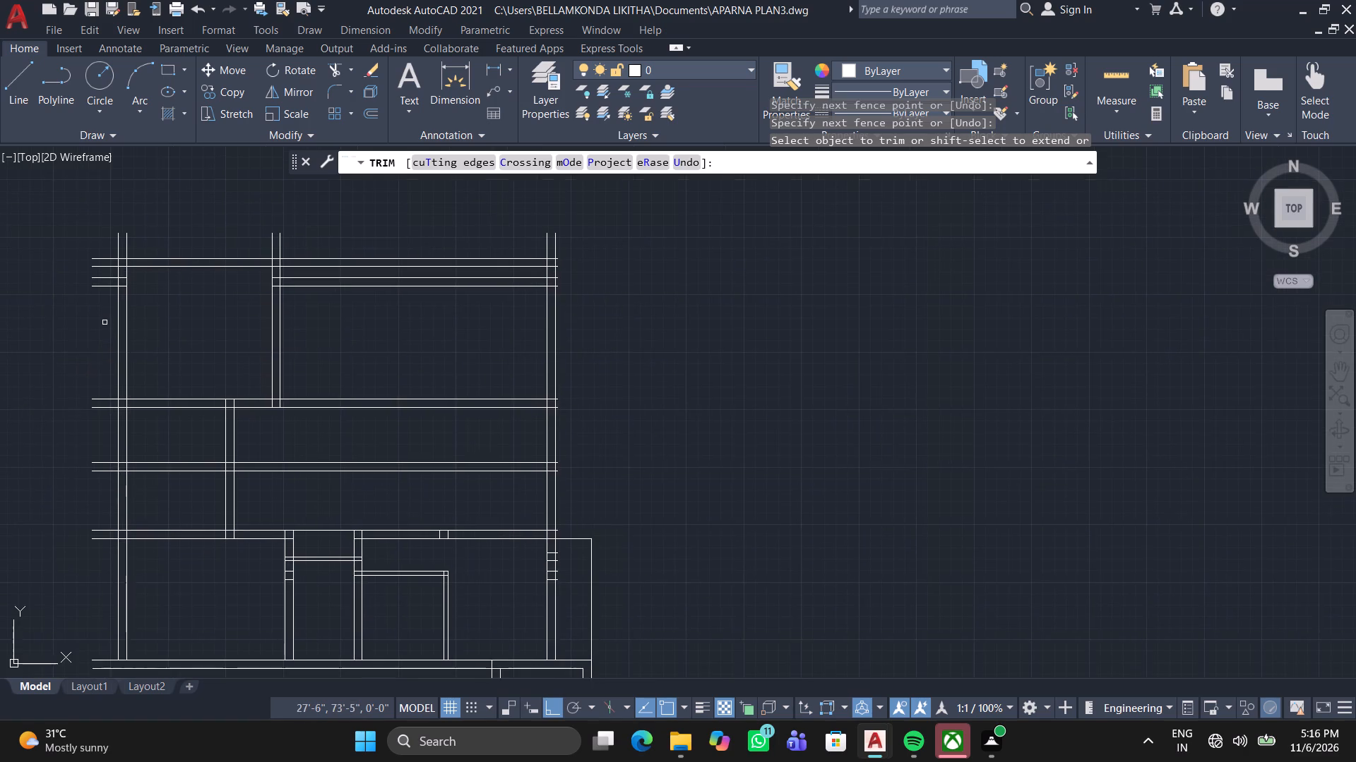
middle_drag(66, 468, 131, 311)
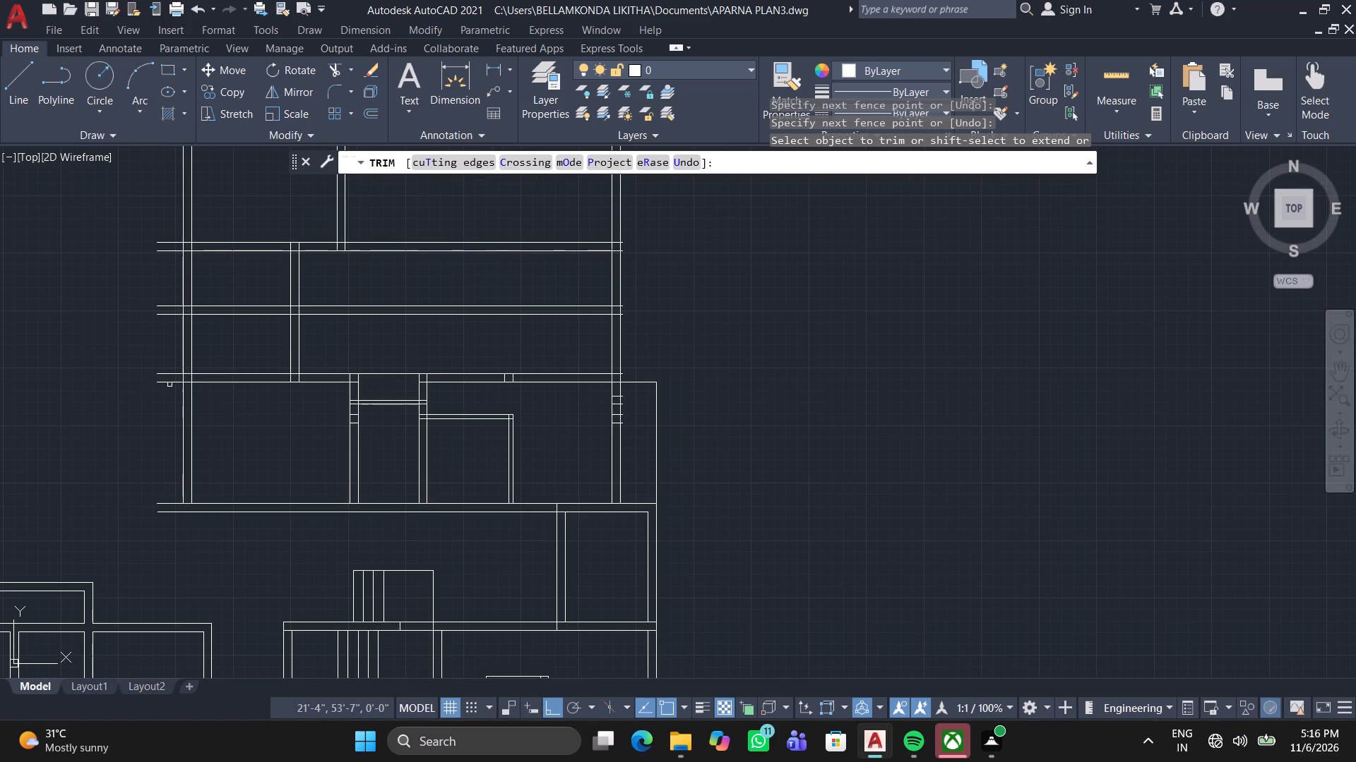
click(19, 92)
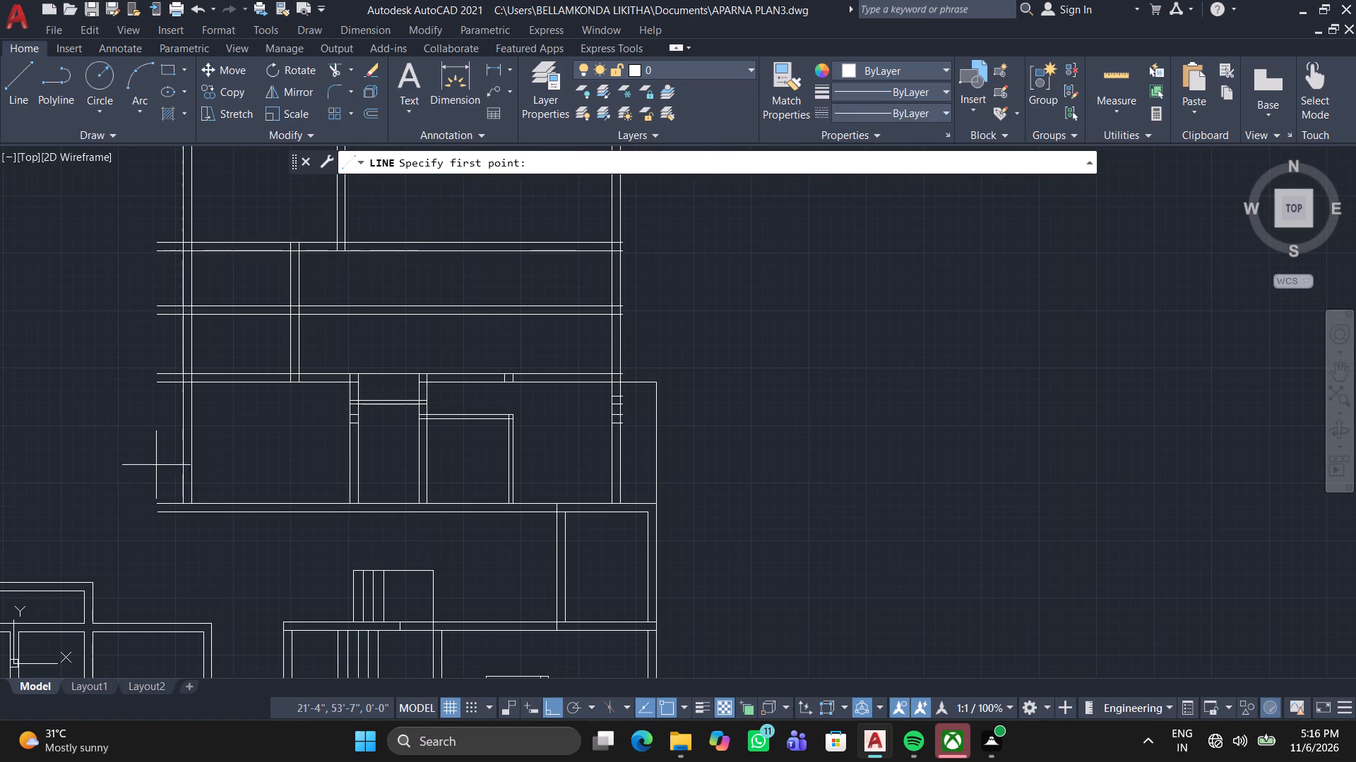
scroll(162, 495, up, 3)
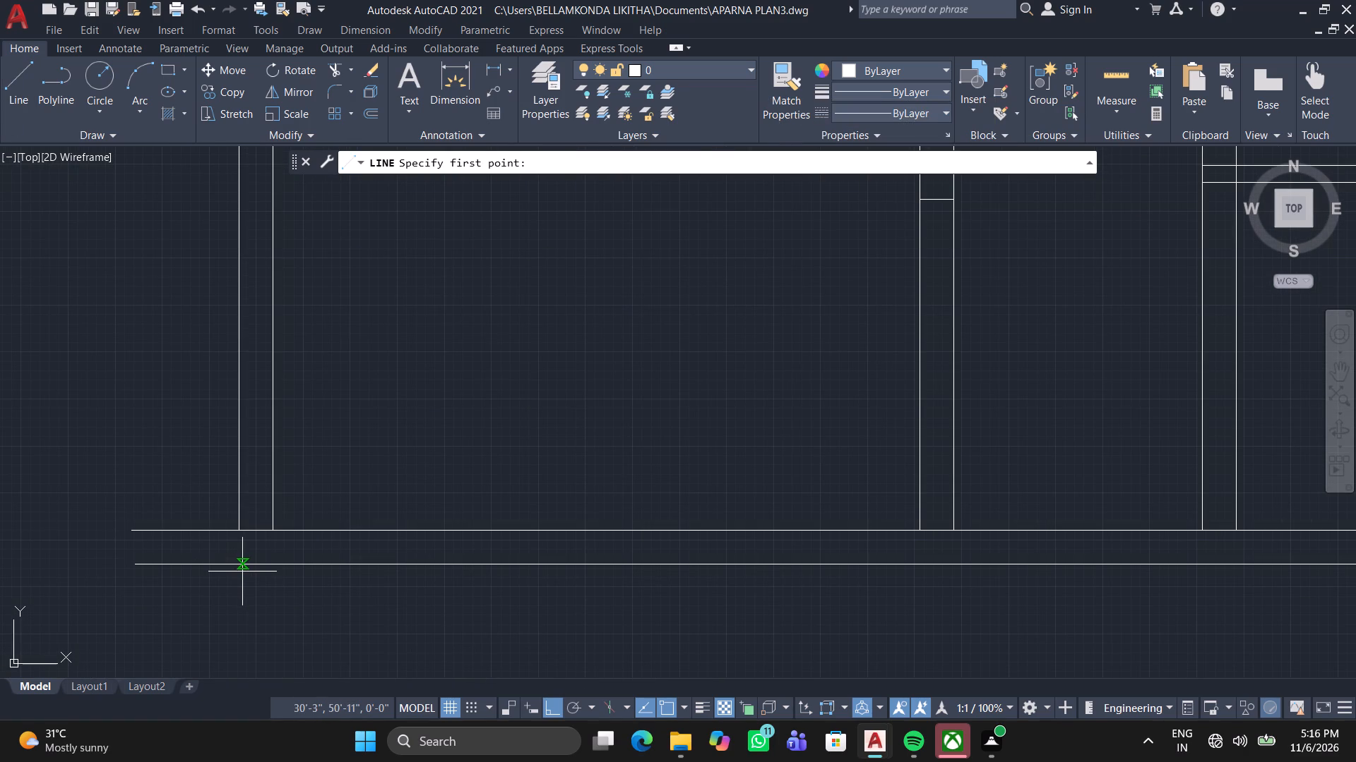
click(240, 530)
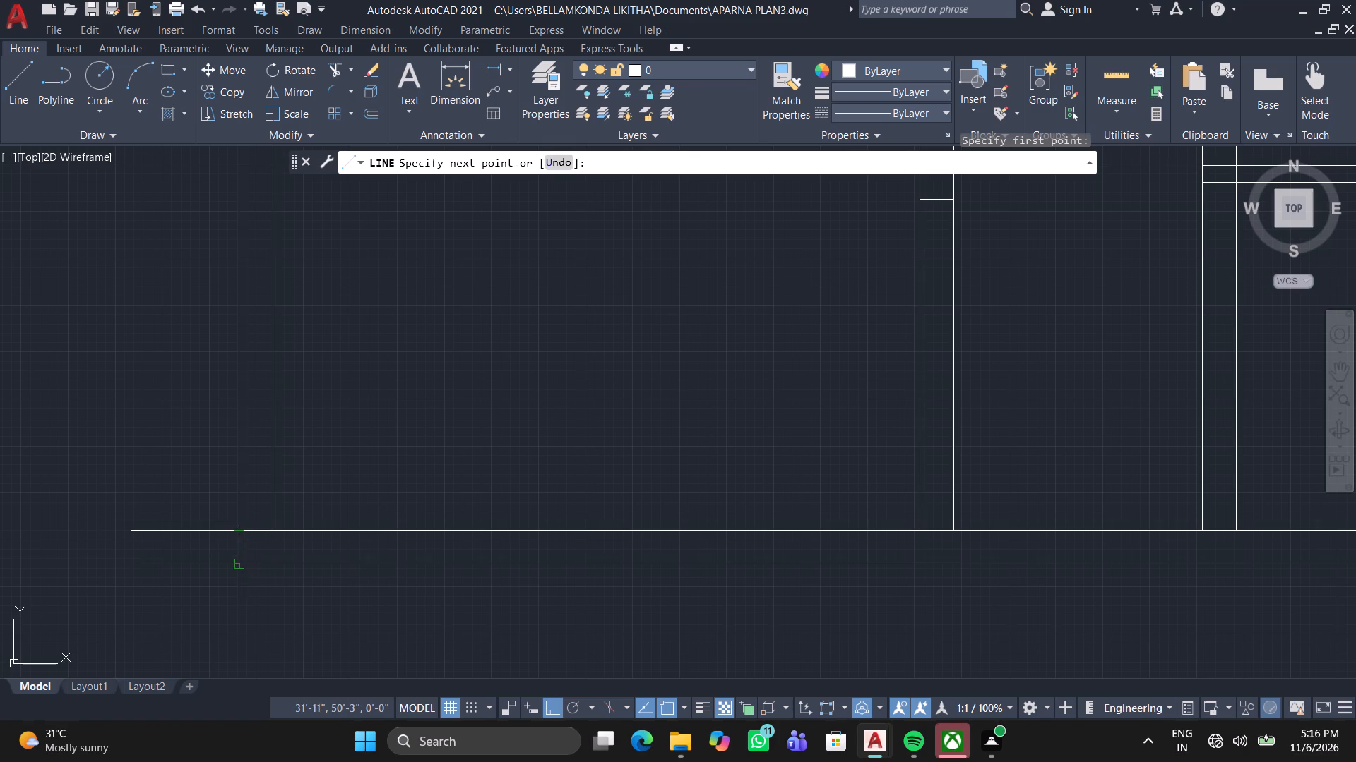
click(237, 564)
key(space)
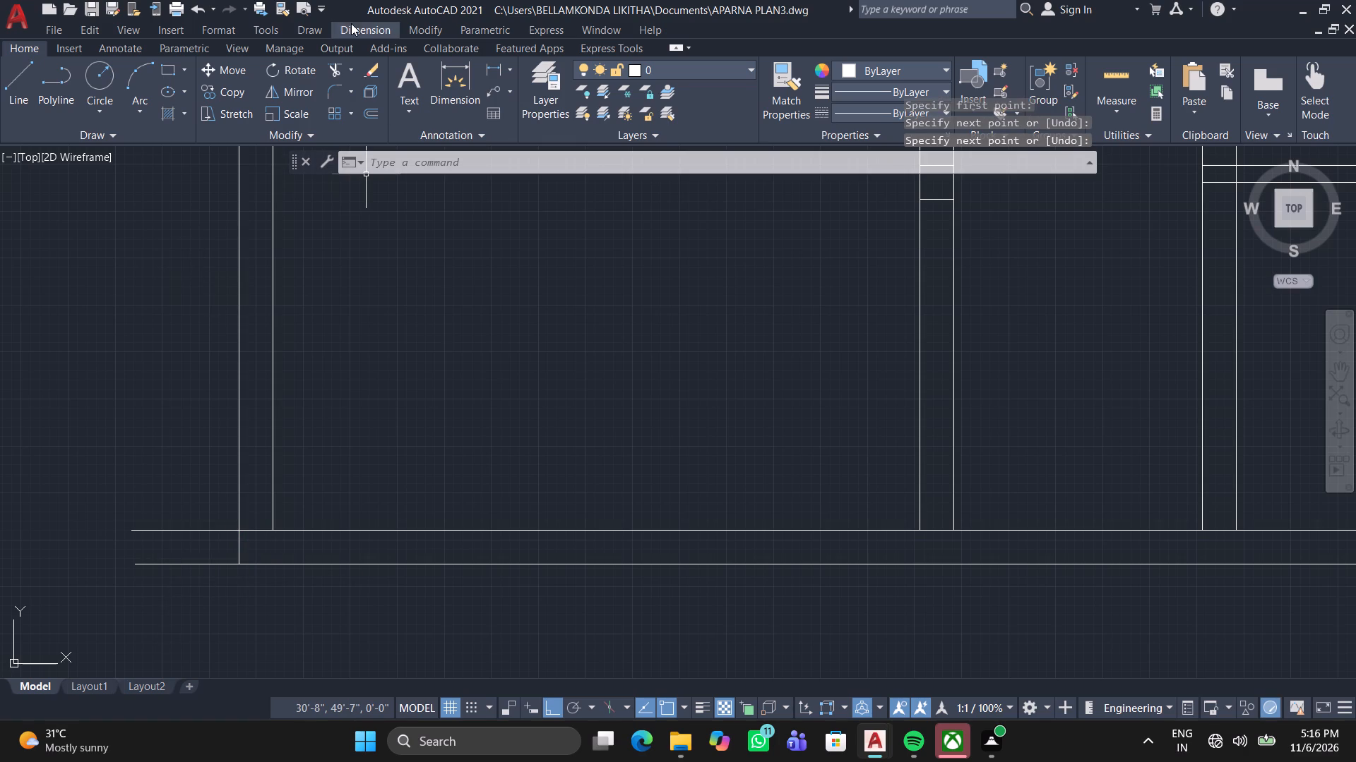
Trim all horizontal wall lines that project beyond the left outer wall, from the lower wall up to the topmost one.
click(331, 71)
drag(212, 605, 206, 576)
middle_click(141, 320)
drag(179, 603, 184, 591)
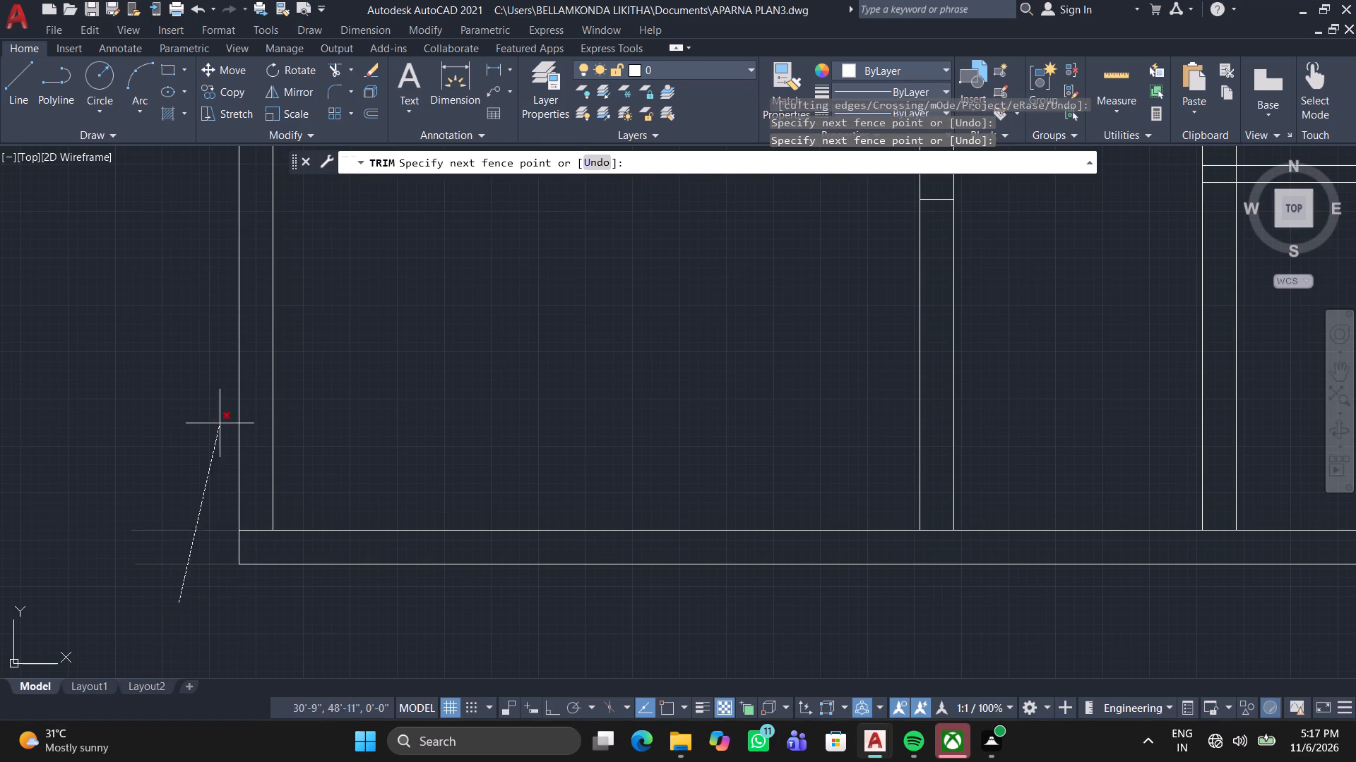
click(220, 423)
scroll(179, 359, down, 2)
middle_drag(179, 365, 193, 593)
click(197, 507)
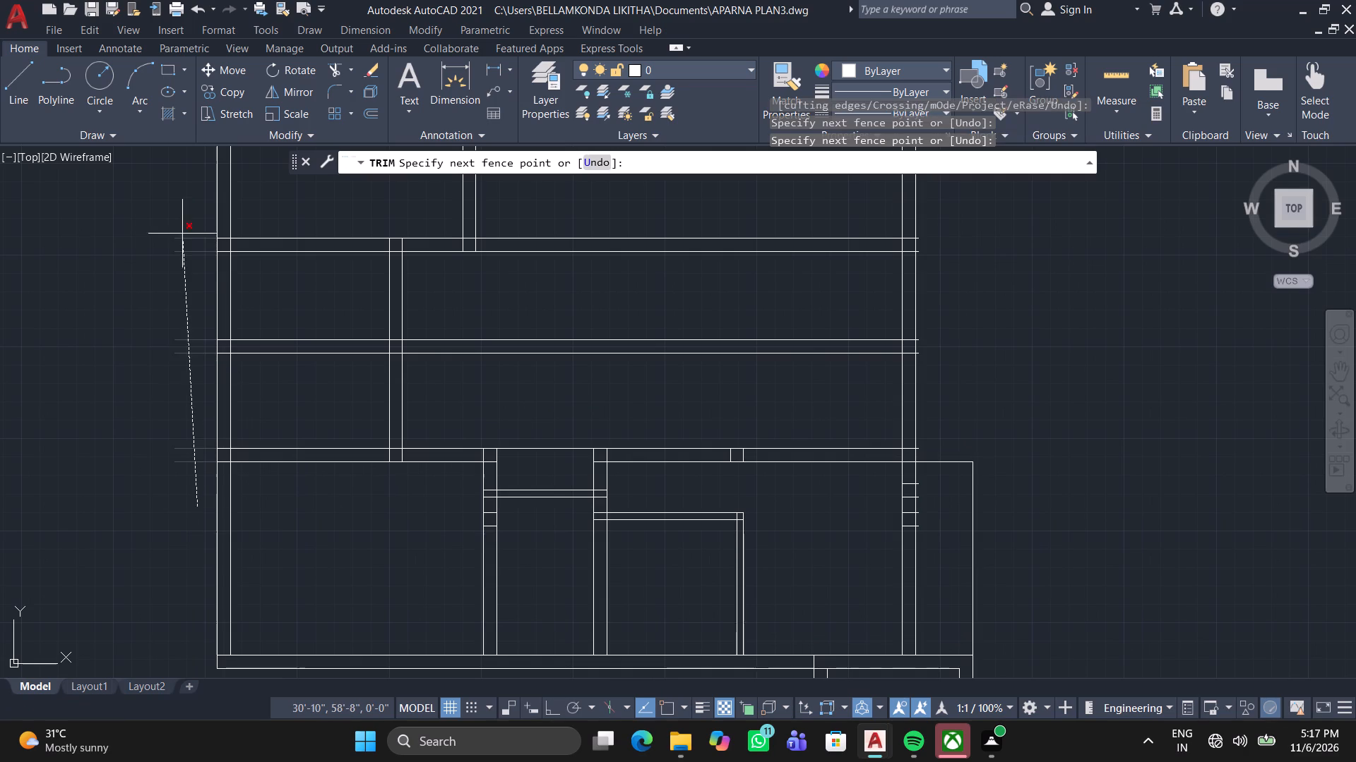
click(201, 209)
scroll(196, 241, down, 1)
middle_drag(196, 265, 190, 530)
scroll(169, 395, up, 3)
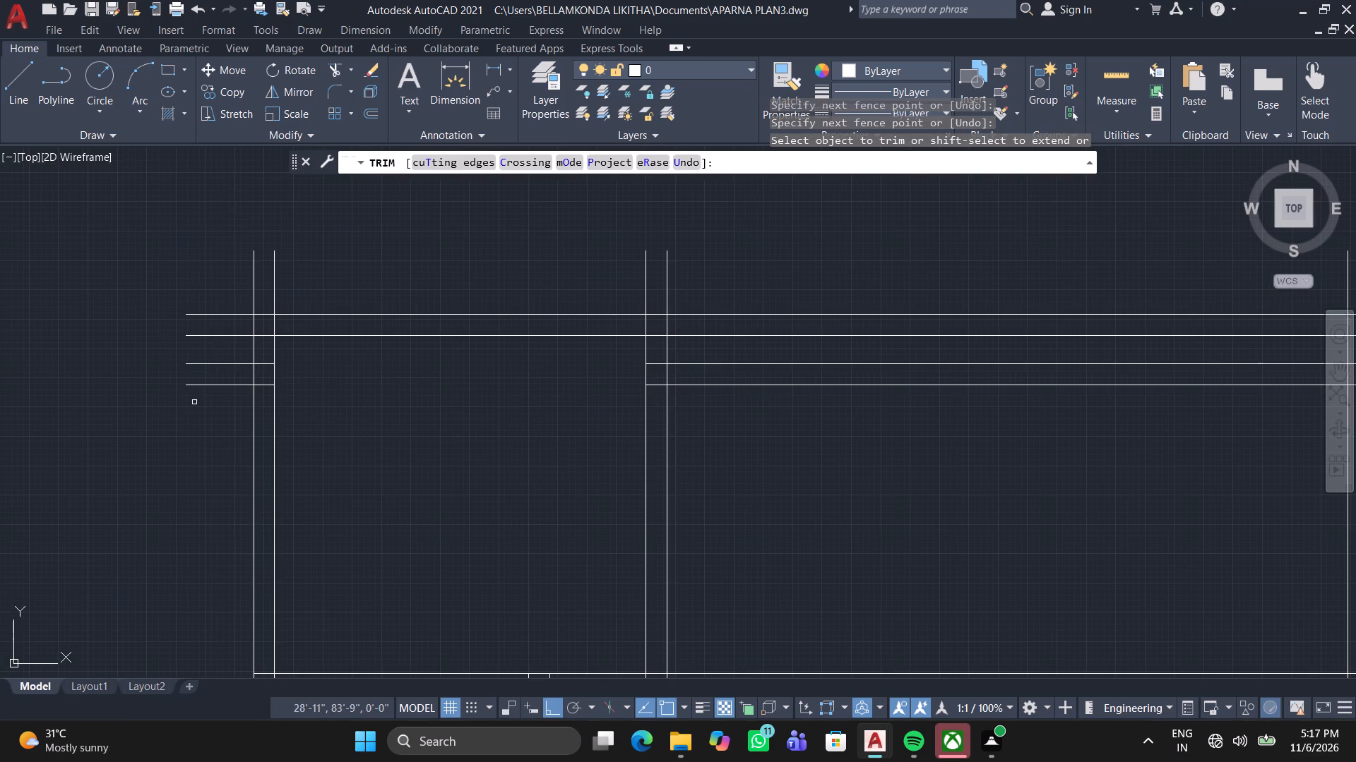
click(197, 410)
click(193, 176)
scroll(207, 337, down, 1)
middle_drag(207, 337, 73, 272)
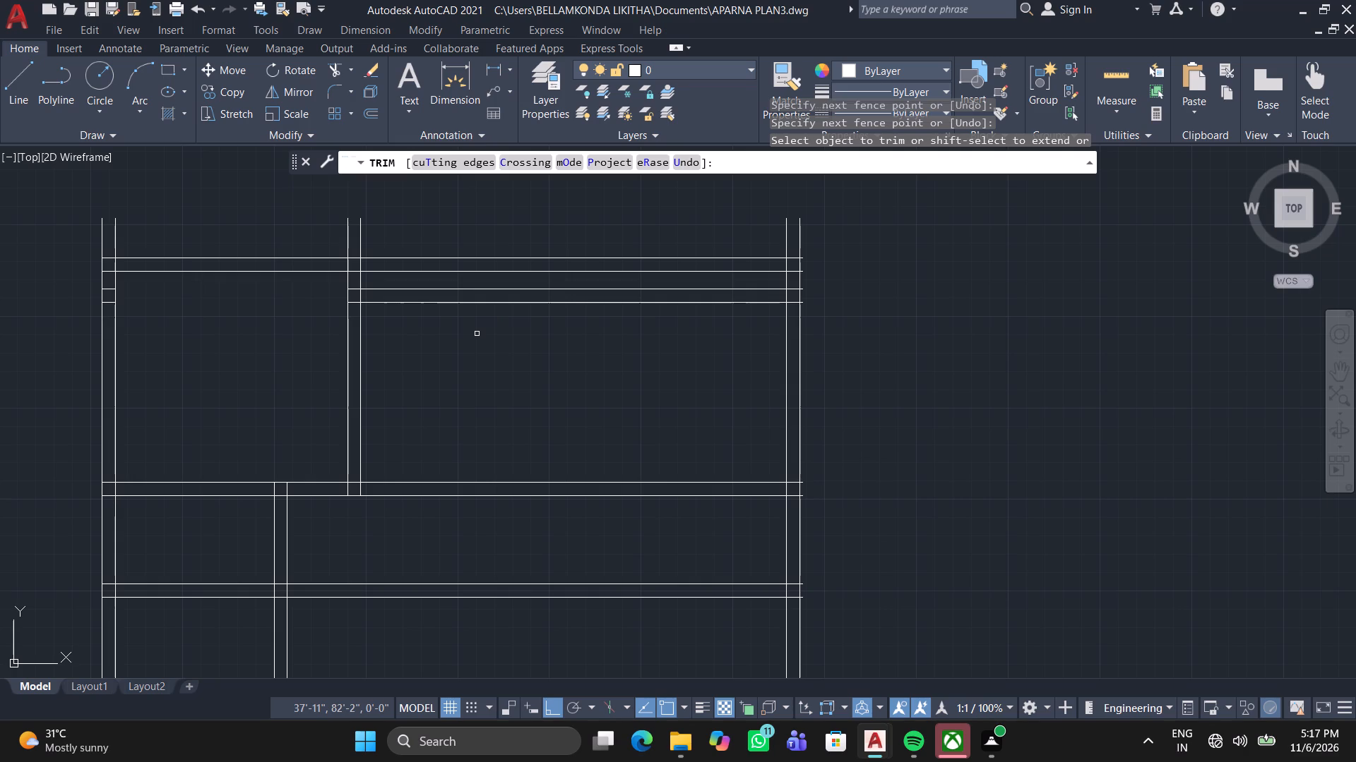
key(space)
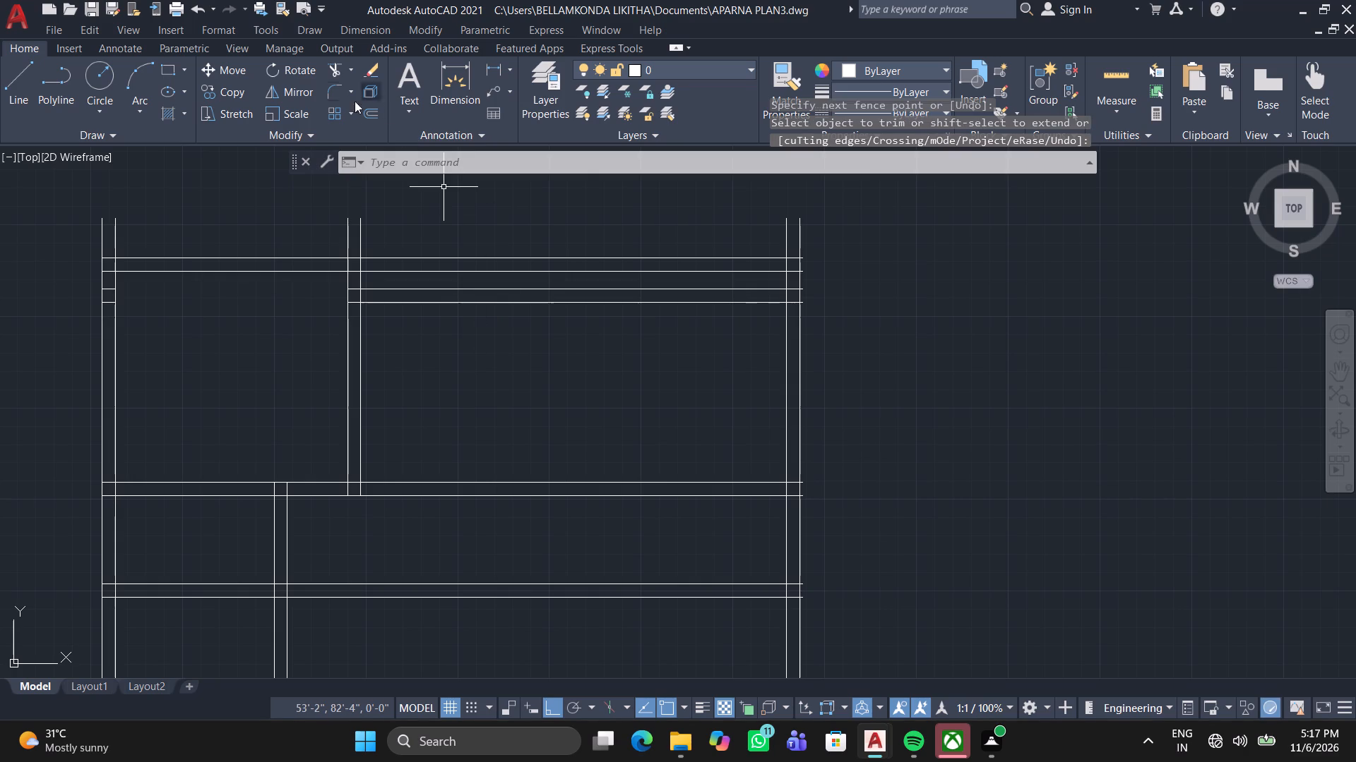
Offset the right line of the upper vertical wall 11' to the right.
click(367, 117)
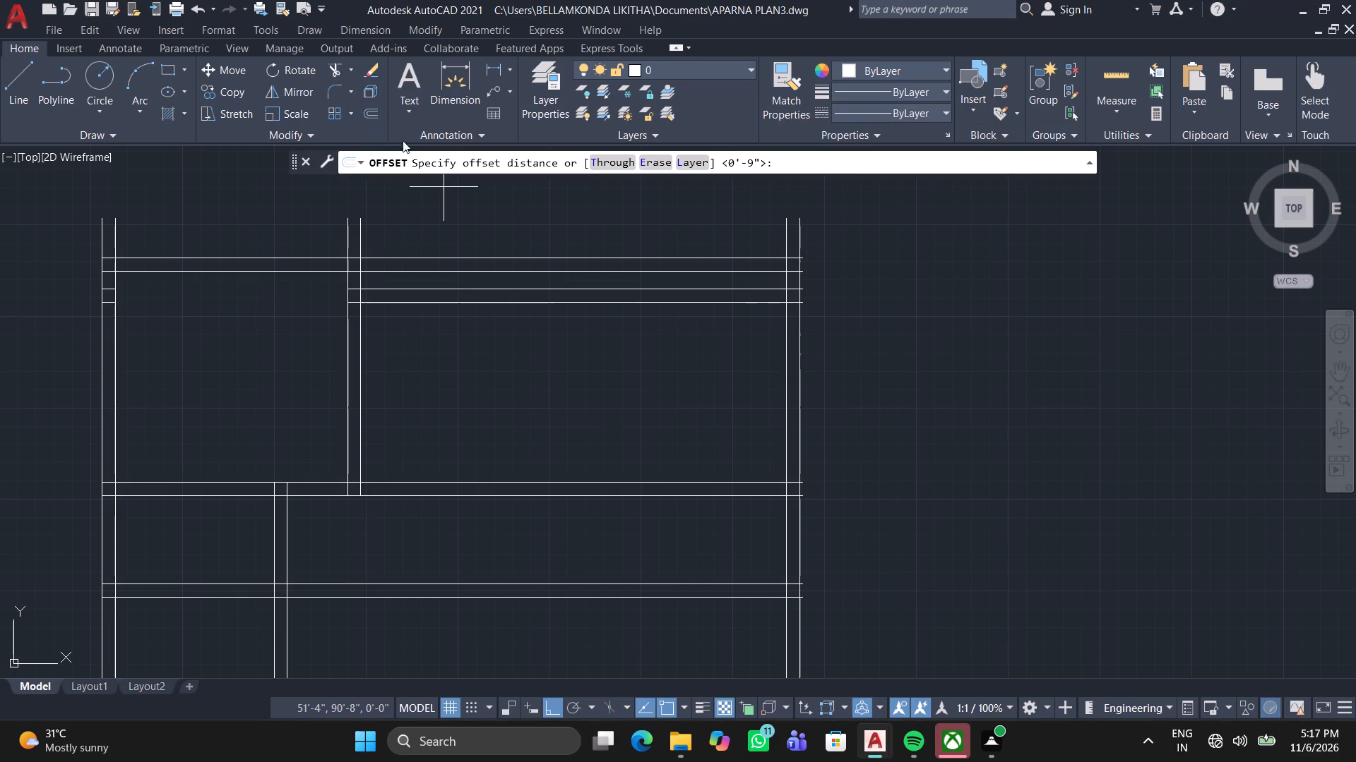
text(11')
key(Return)
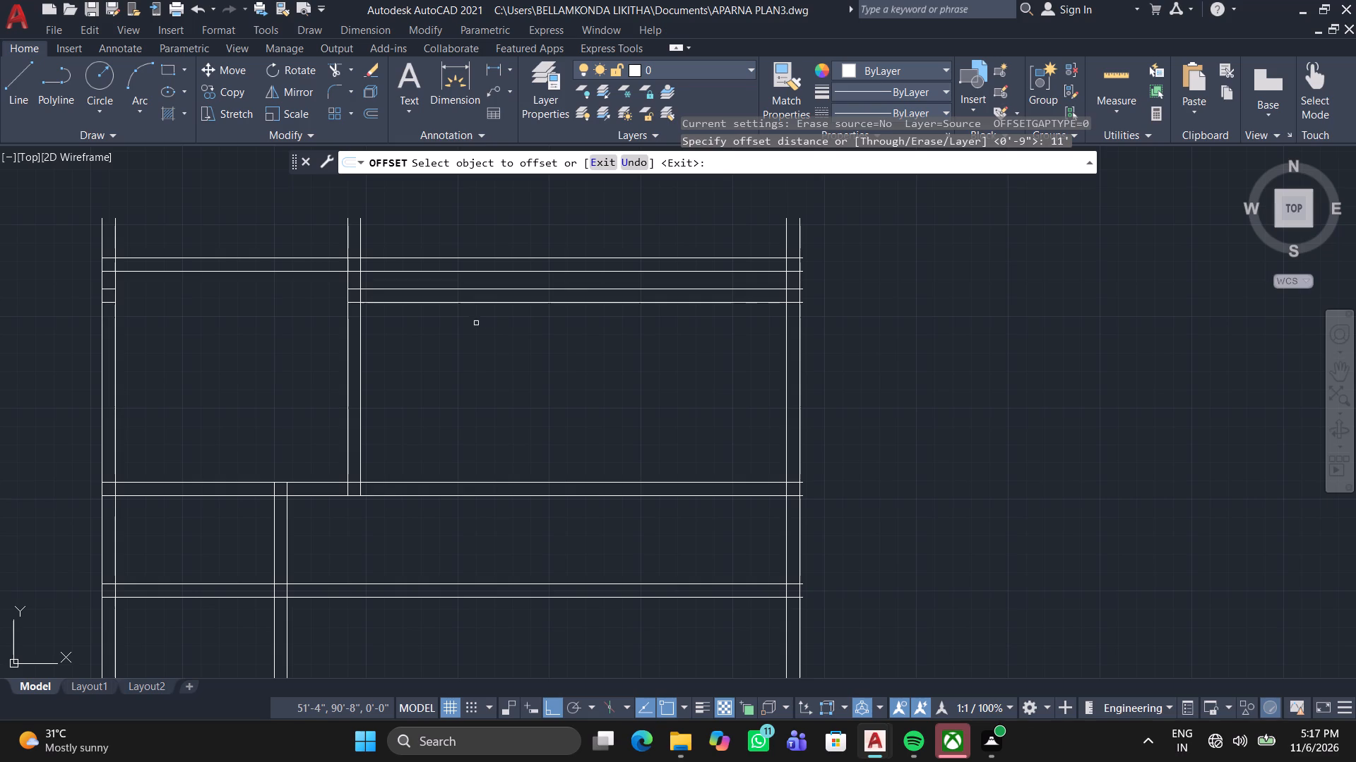
click(362, 389)
click(540, 396)
middle_drag(601, 401, 544, 354)
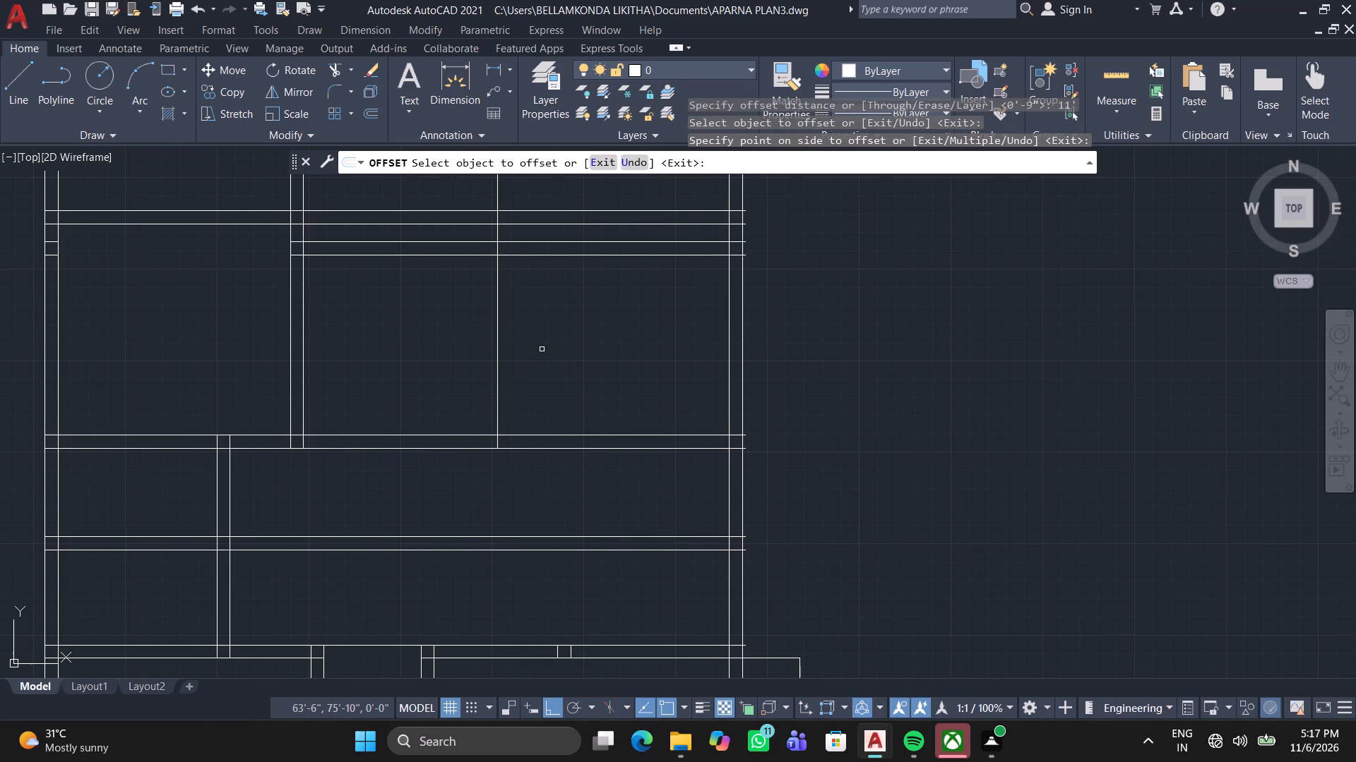
key(space)
Offset the new vertical line 9" to the right to form the wall thickness.
key(space)
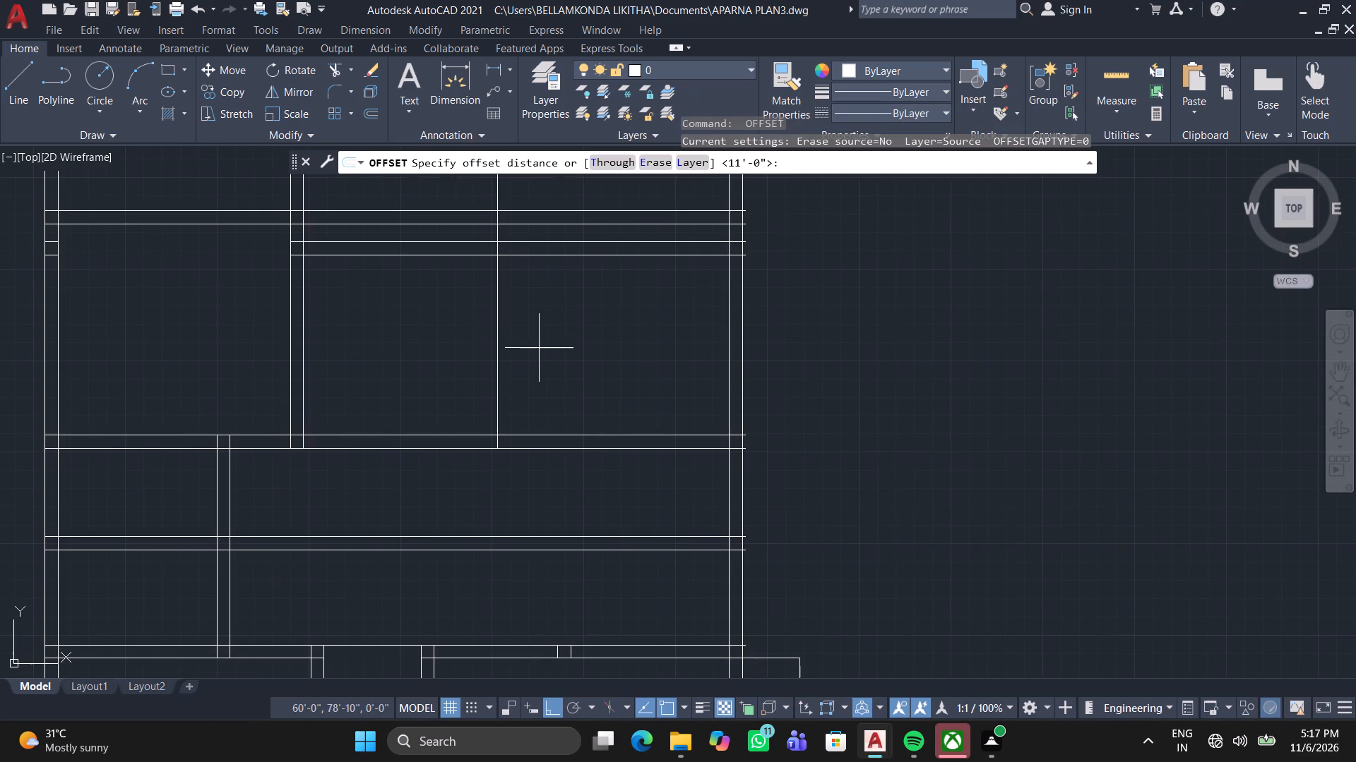
key(9)
key(Return)
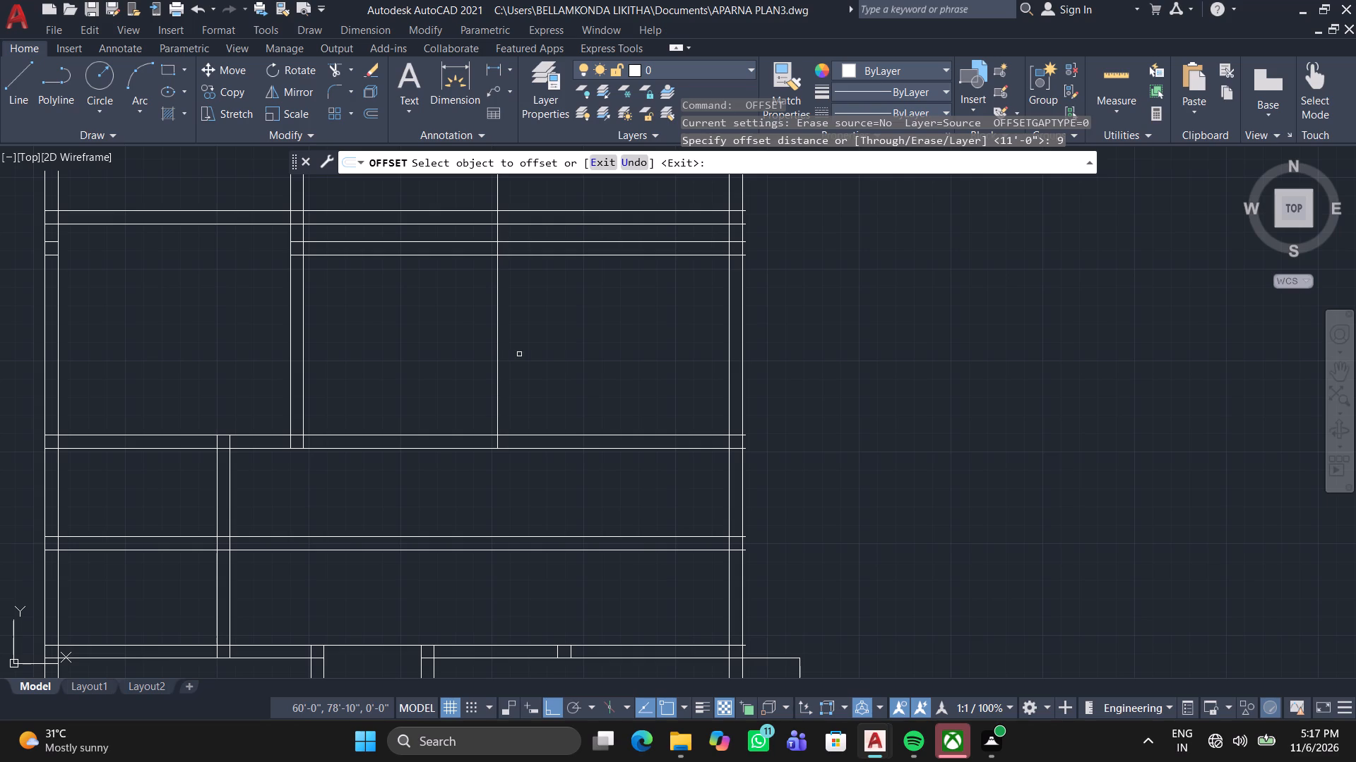
click(498, 341)
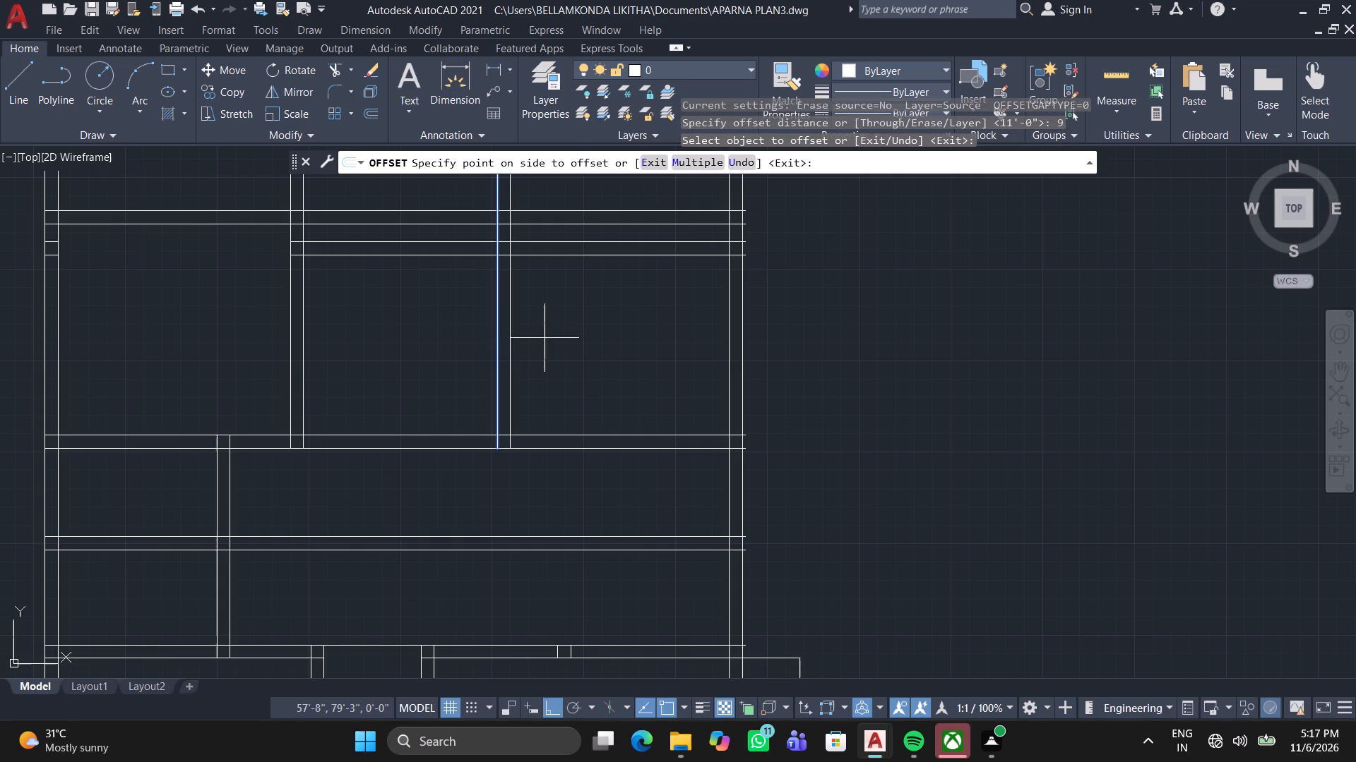
click(545, 344)
key(space)
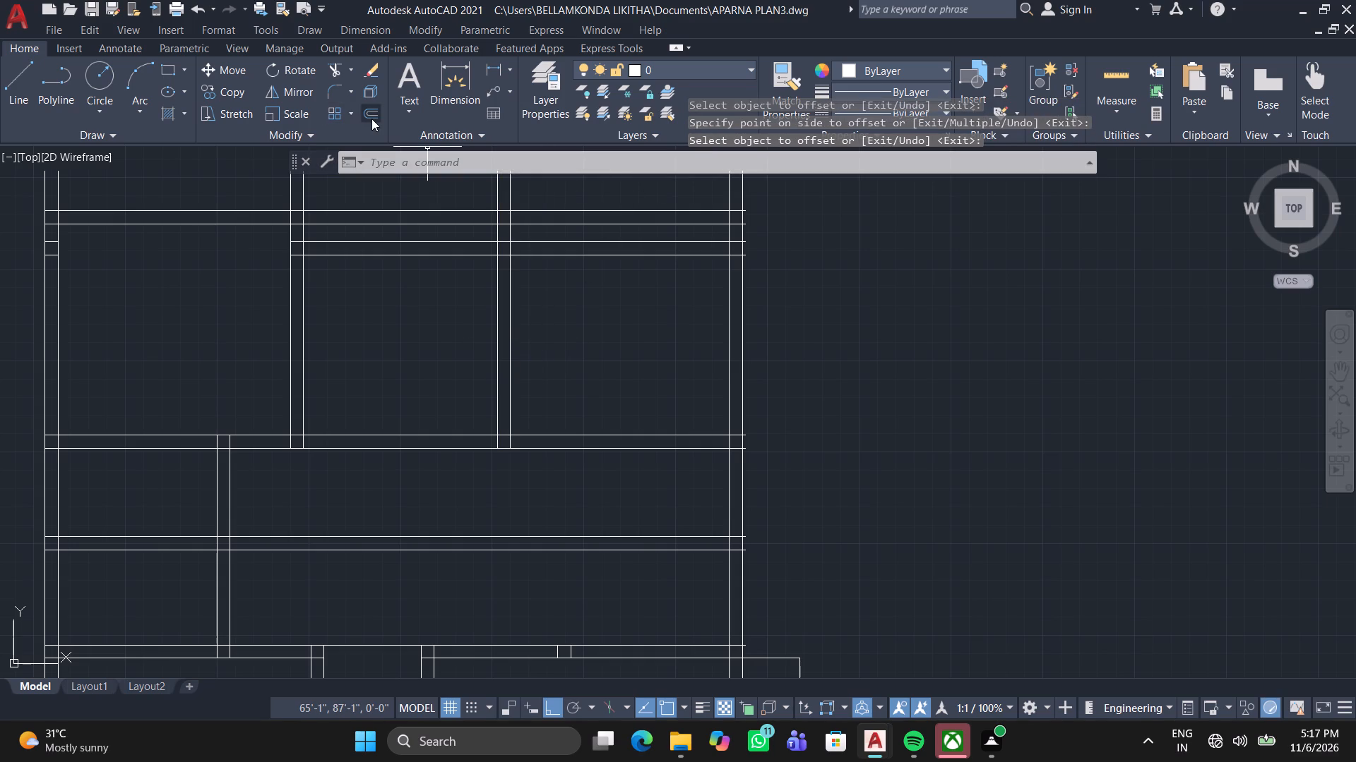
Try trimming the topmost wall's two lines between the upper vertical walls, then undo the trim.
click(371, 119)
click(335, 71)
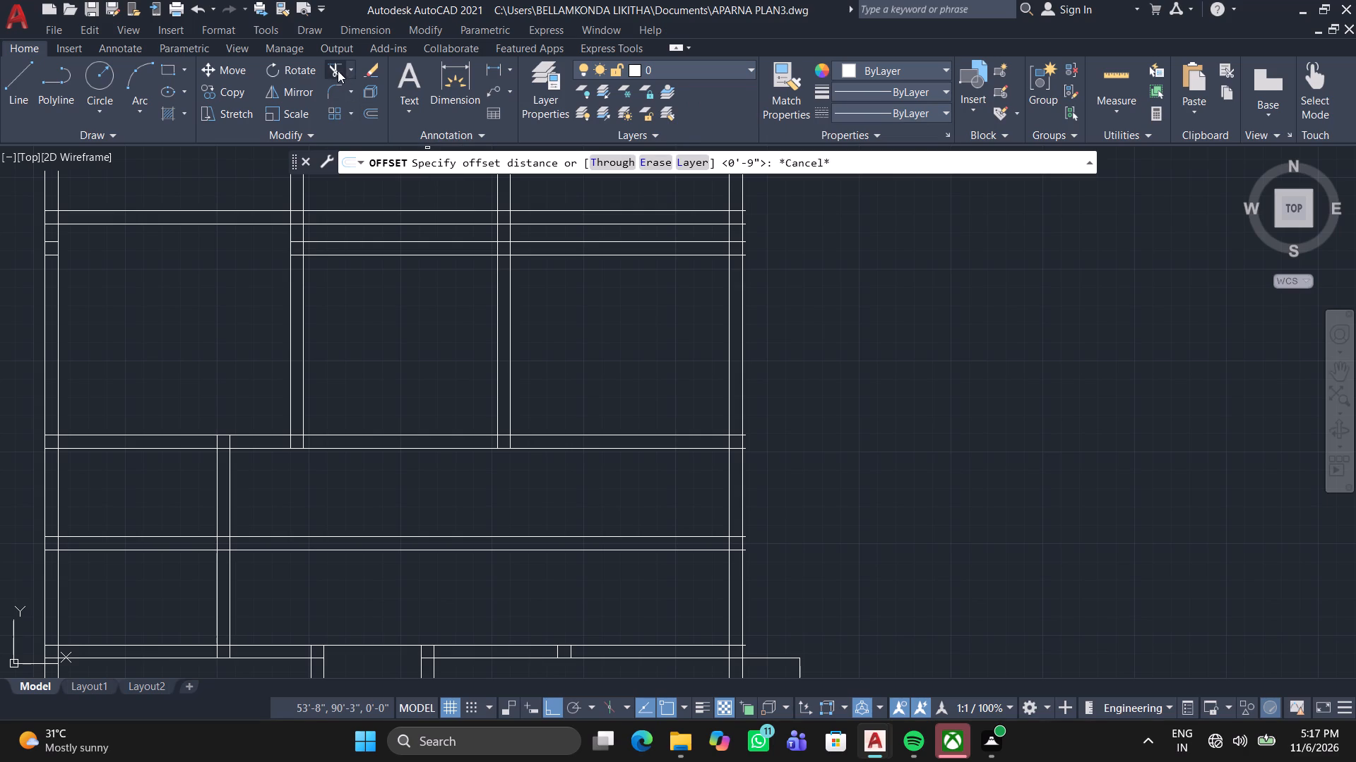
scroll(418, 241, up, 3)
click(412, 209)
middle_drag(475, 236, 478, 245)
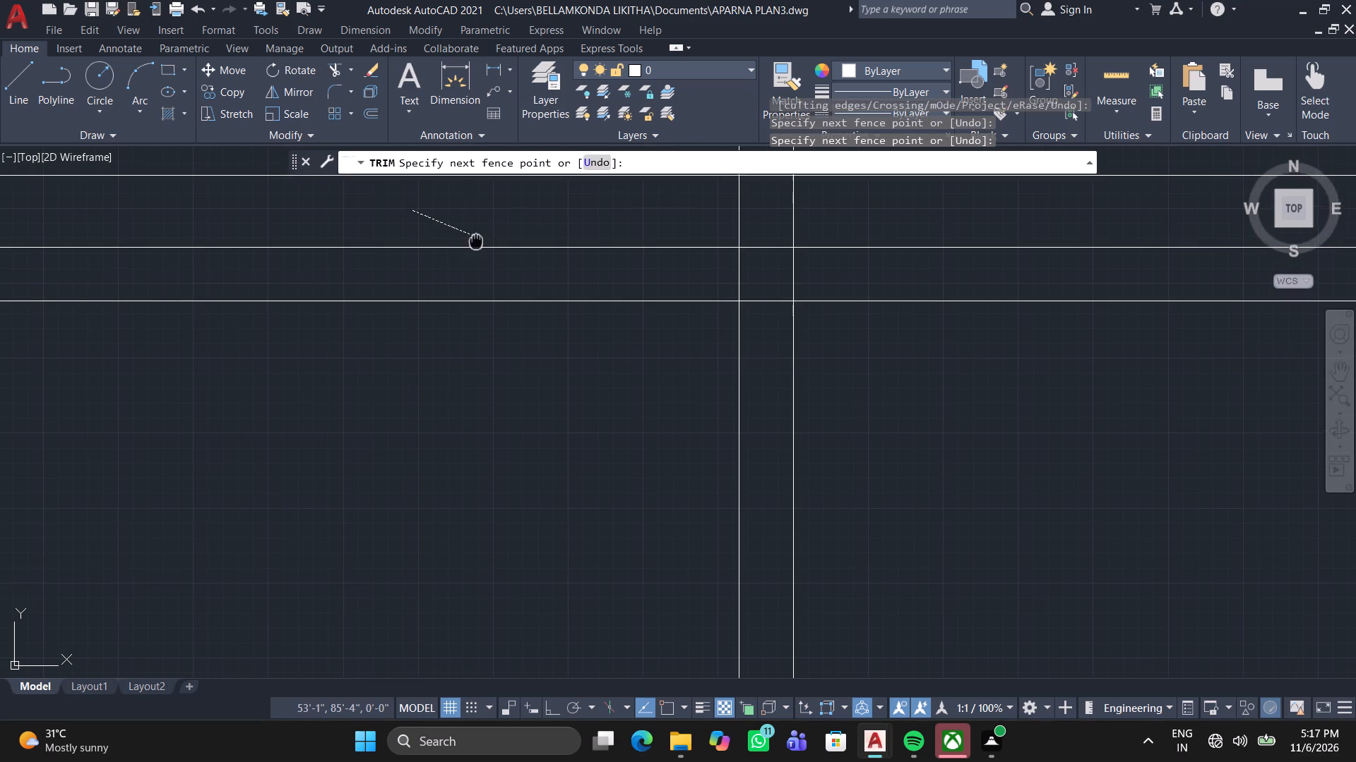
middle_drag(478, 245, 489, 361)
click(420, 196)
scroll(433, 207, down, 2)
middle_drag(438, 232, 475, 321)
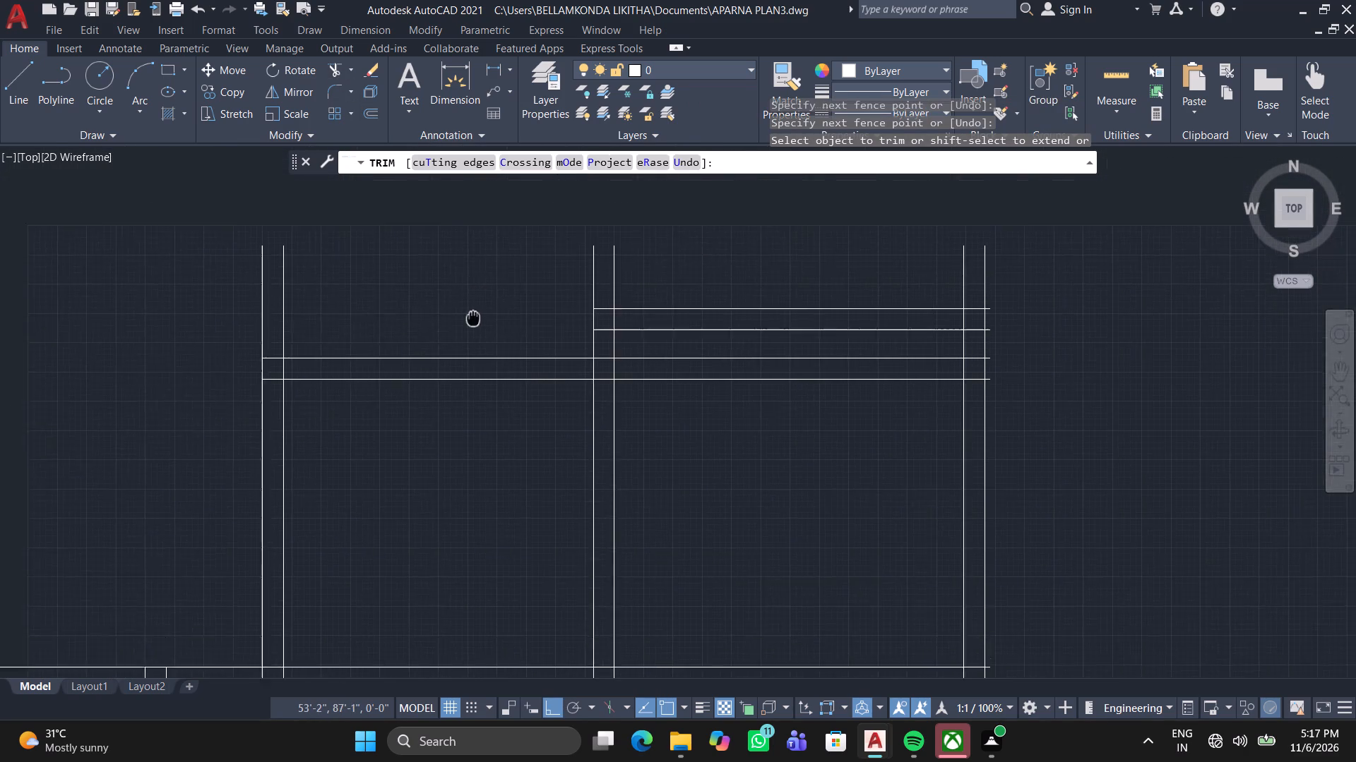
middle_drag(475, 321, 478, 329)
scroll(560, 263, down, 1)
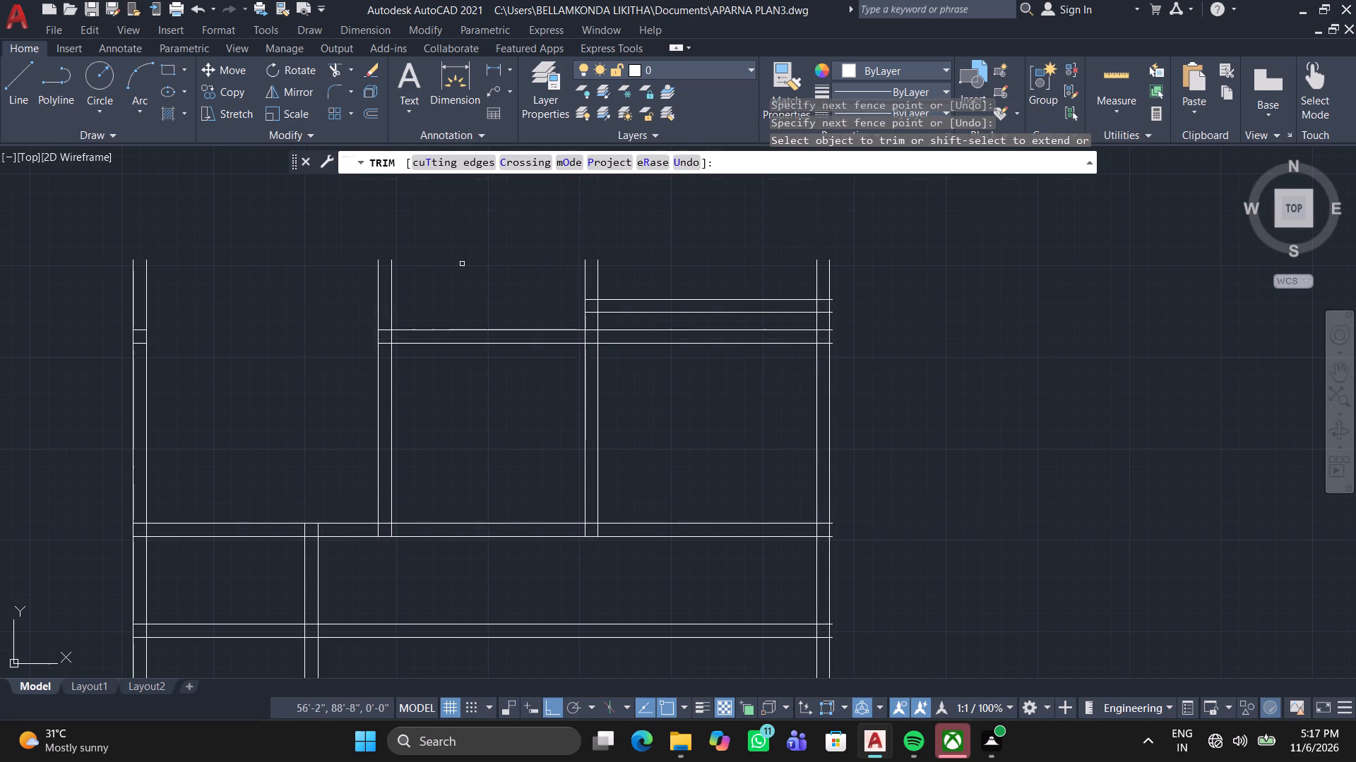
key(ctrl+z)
Trim the topmost wall's two lines between the two upper vertical walls.
scroll(470, 288, down, 1)
middle_drag(472, 292, 511, 518)
scroll(463, 474, up, 4)
click(400, 401)
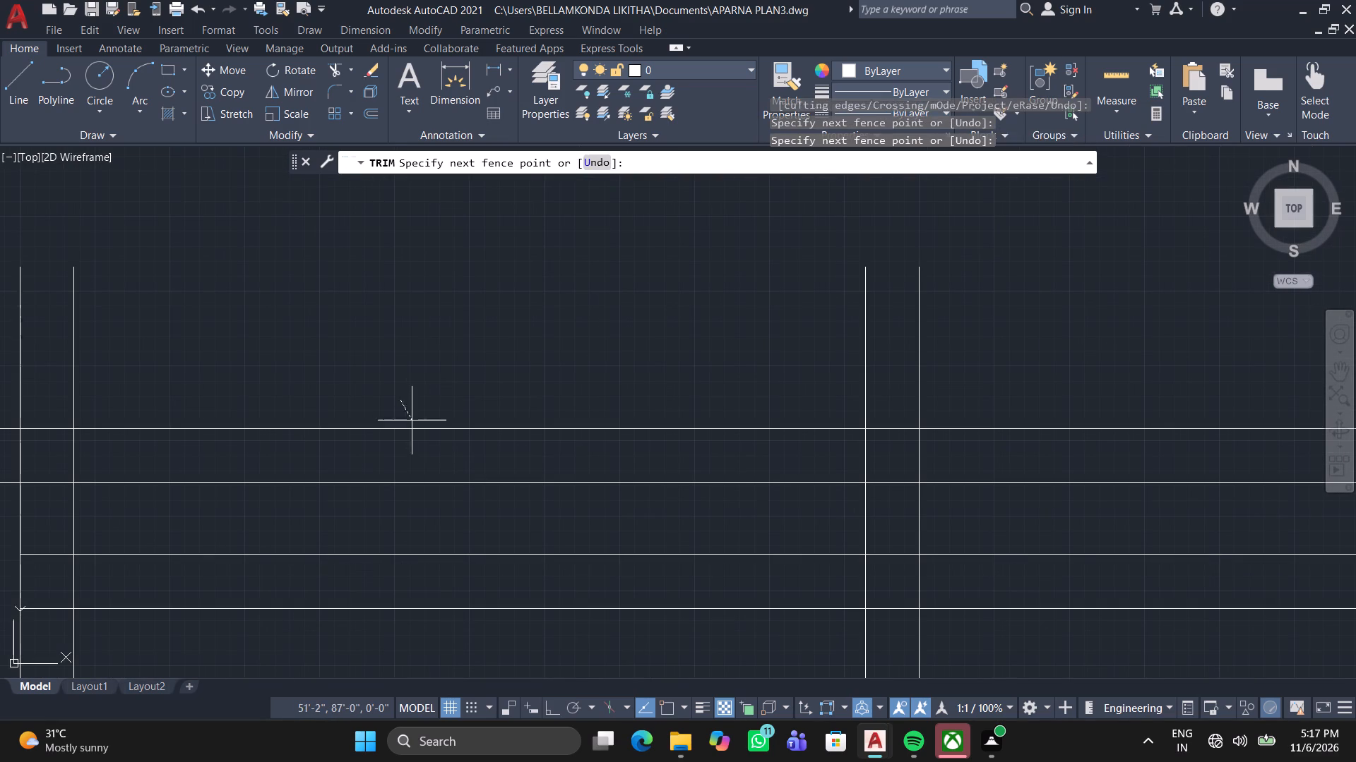
click(411, 445)
click(410, 449)
double_click(411, 488)
scroll(429, 436, down, 2)
middle_click(431, 441)
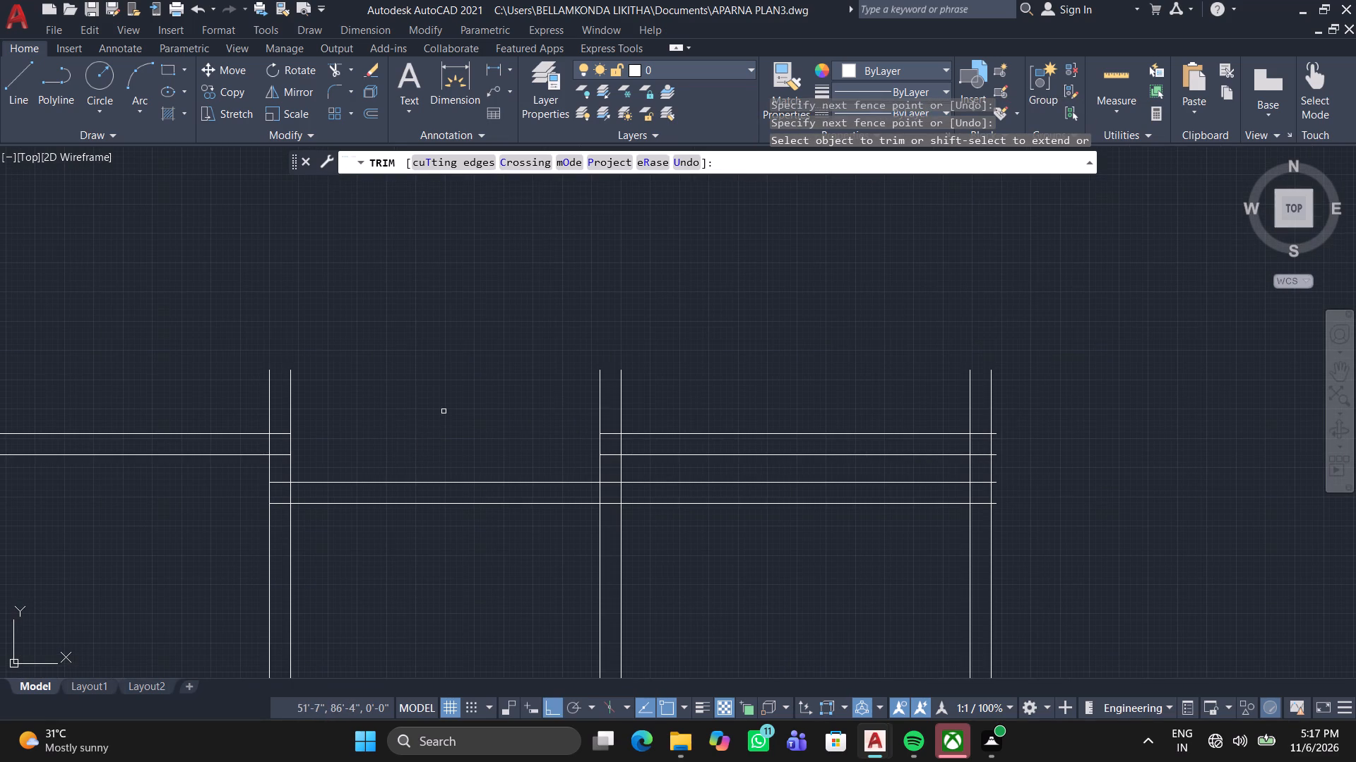
Trim all vertical wall line ends that project above the topmost wall.
middle_drag(431, 409, 663, 413)
click(13, 387)
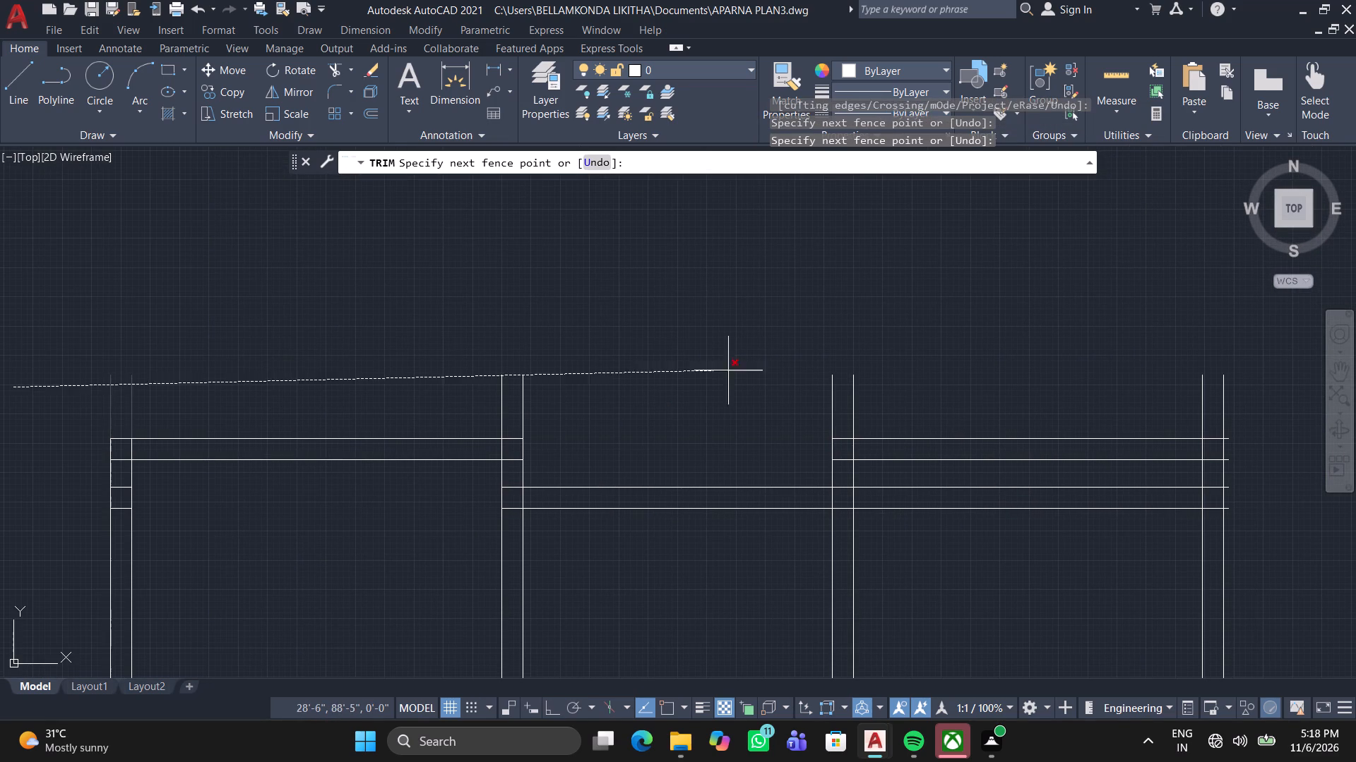
click(1276, 401)
Trim the second horizontal wall's two lines between the new vertical wall and the right outer wall.
scroll(1234, 401, down, 1)
middle_drag(1224, 406, 1036, 382)
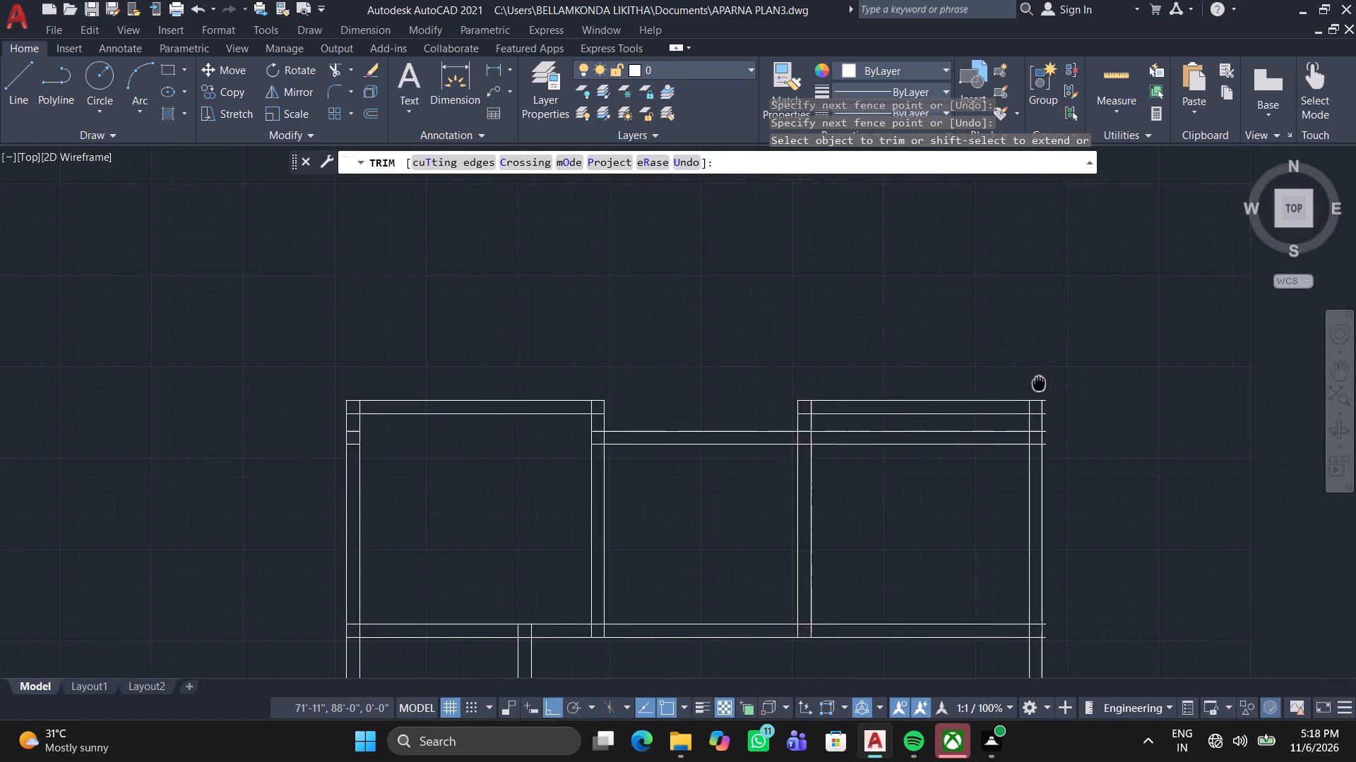
middle_drag(1036, 382, 1030, 383)
scroll(968, 469, up, 3)
click(951, 454)
click(934, 310)
scroll(941, 336, down, 2)
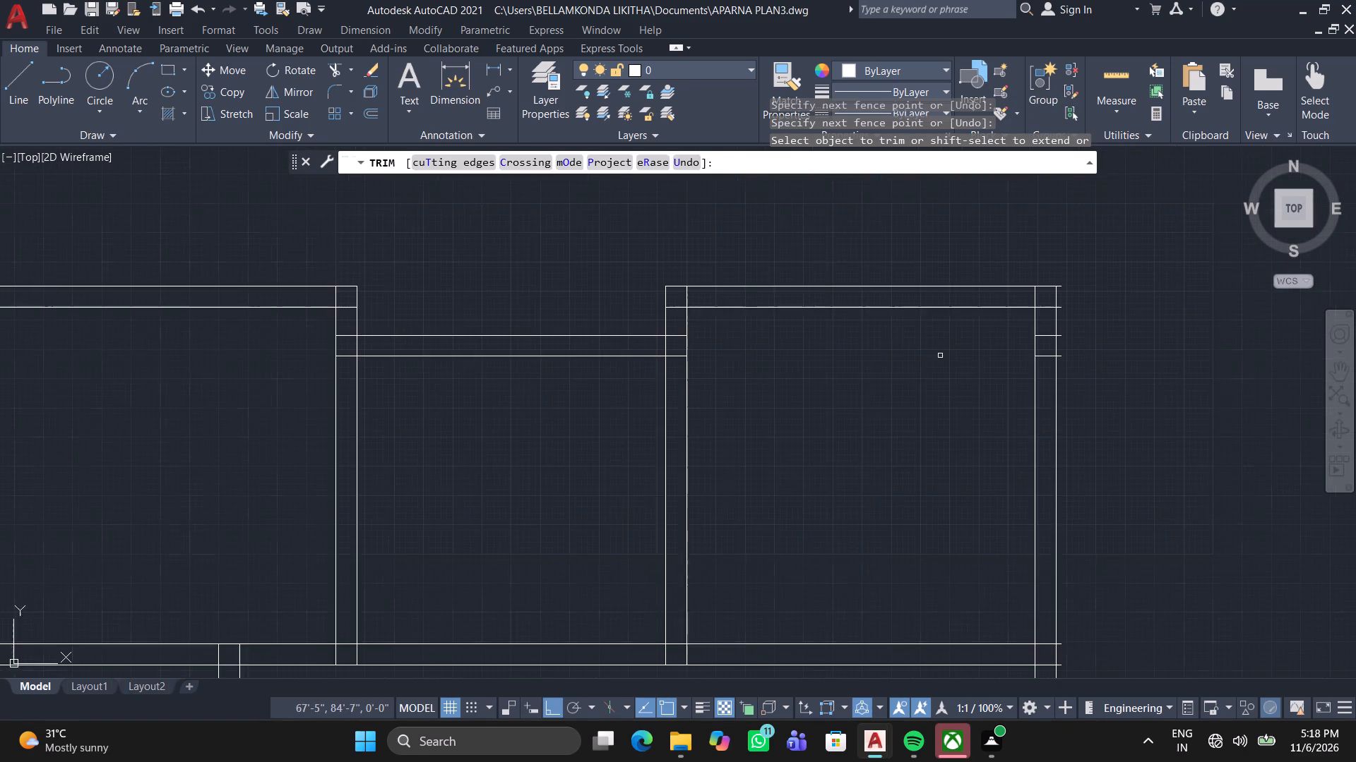
Trim the middle horizontal wall's two lines below the upper rooms, between the short inner vertical wall and the right outer wall.
middle_drag(940, 356, 923, 363)
scroll(942, 456, down, 1)
middle_drag(940, 457, 838, 389)
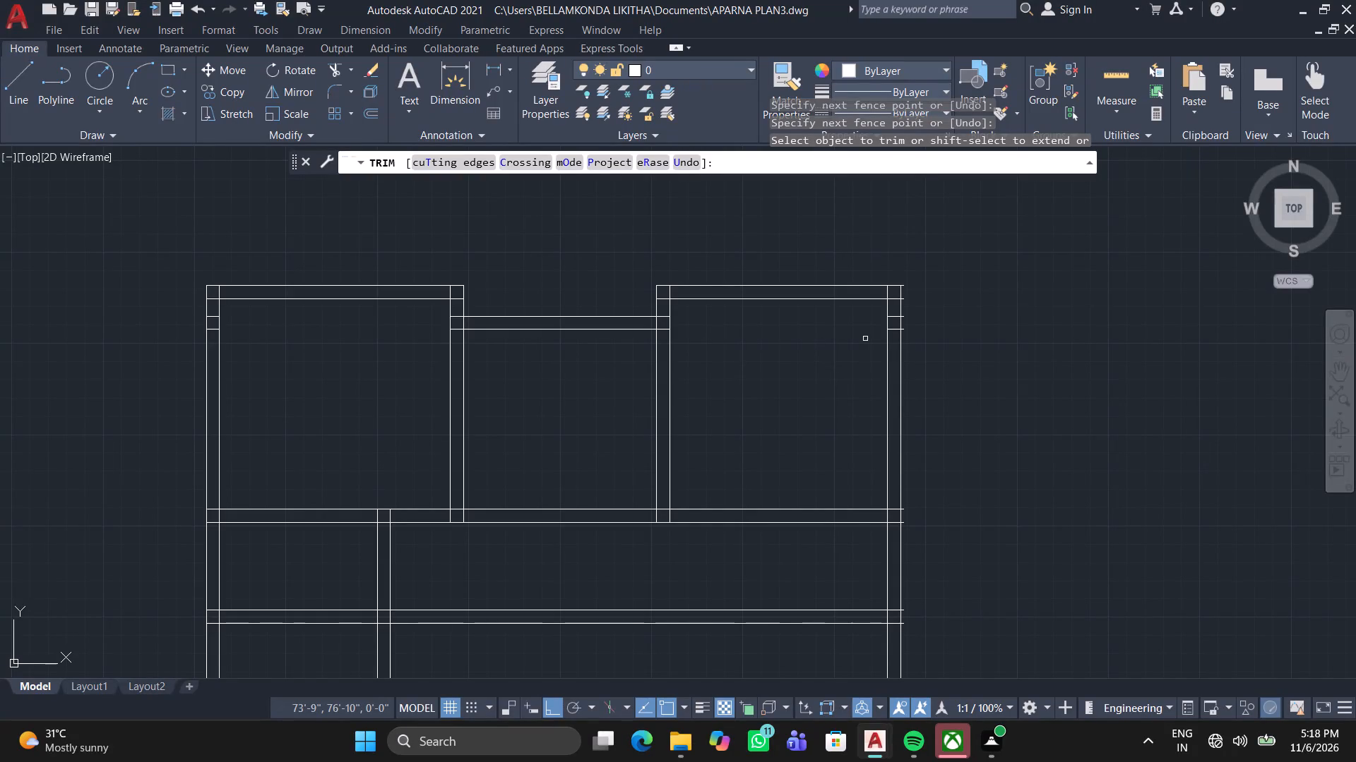
middle_drag(848, 371, 730, 255)
scroll(730, 255, down, 1)
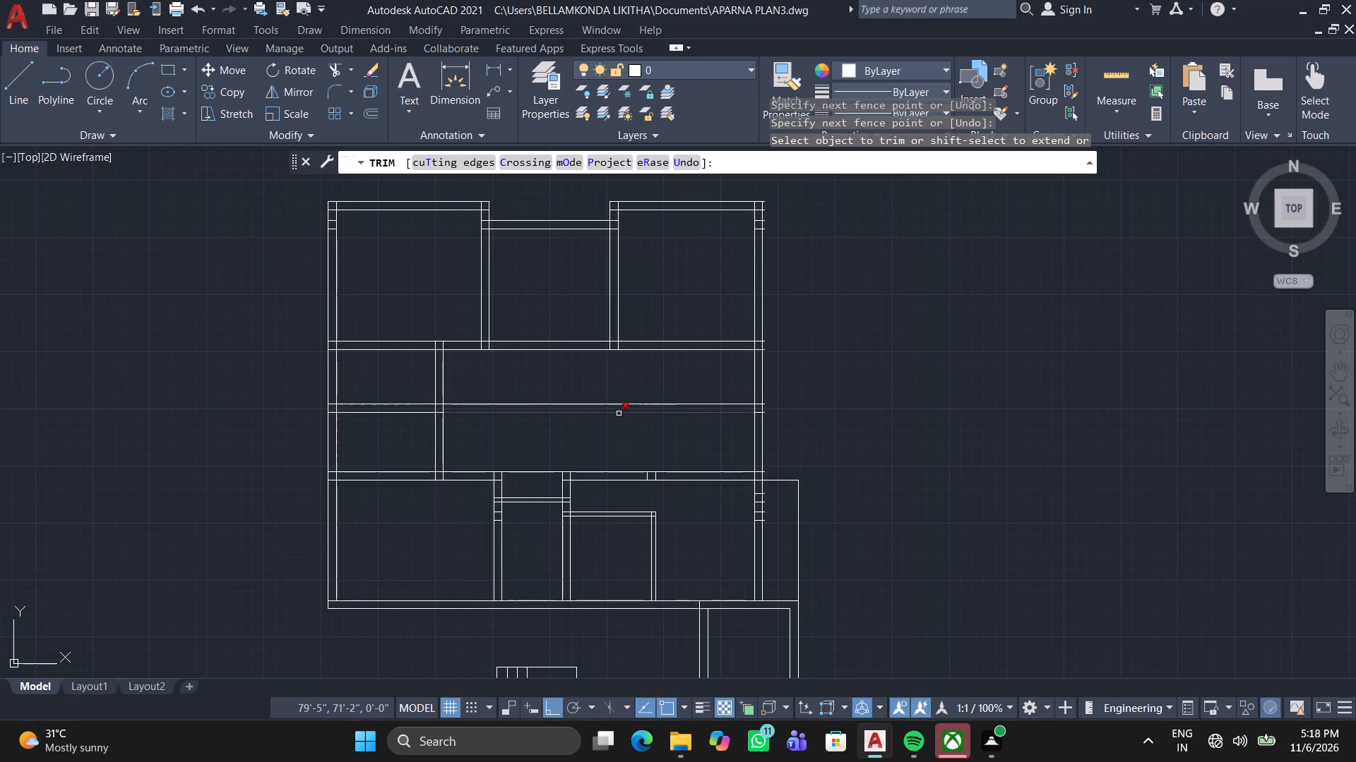
click(566, 430)
double_click(589, 375)
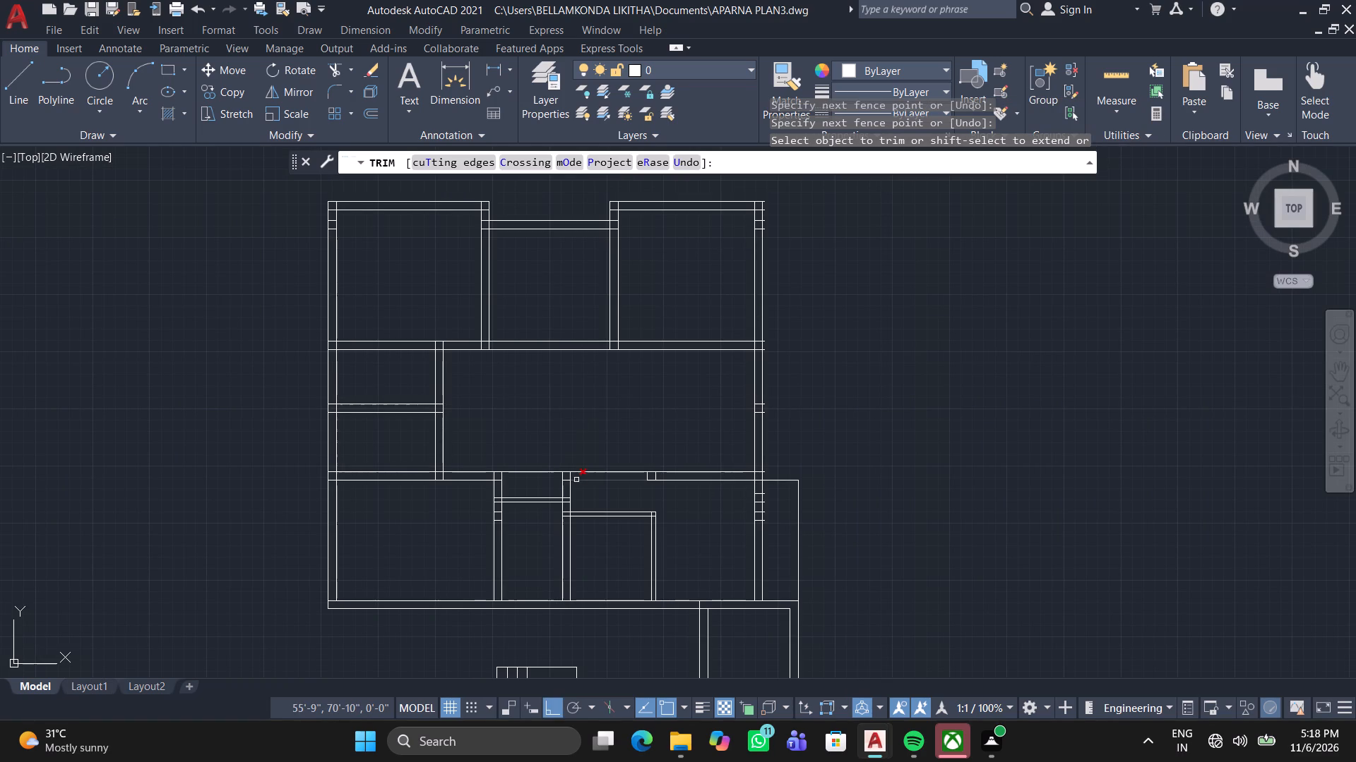
Draw a jamb line across the middle horizontal wall, 4' right of the short inner vertical wall's top-right corner.
scroll(593, 507, up, 1)
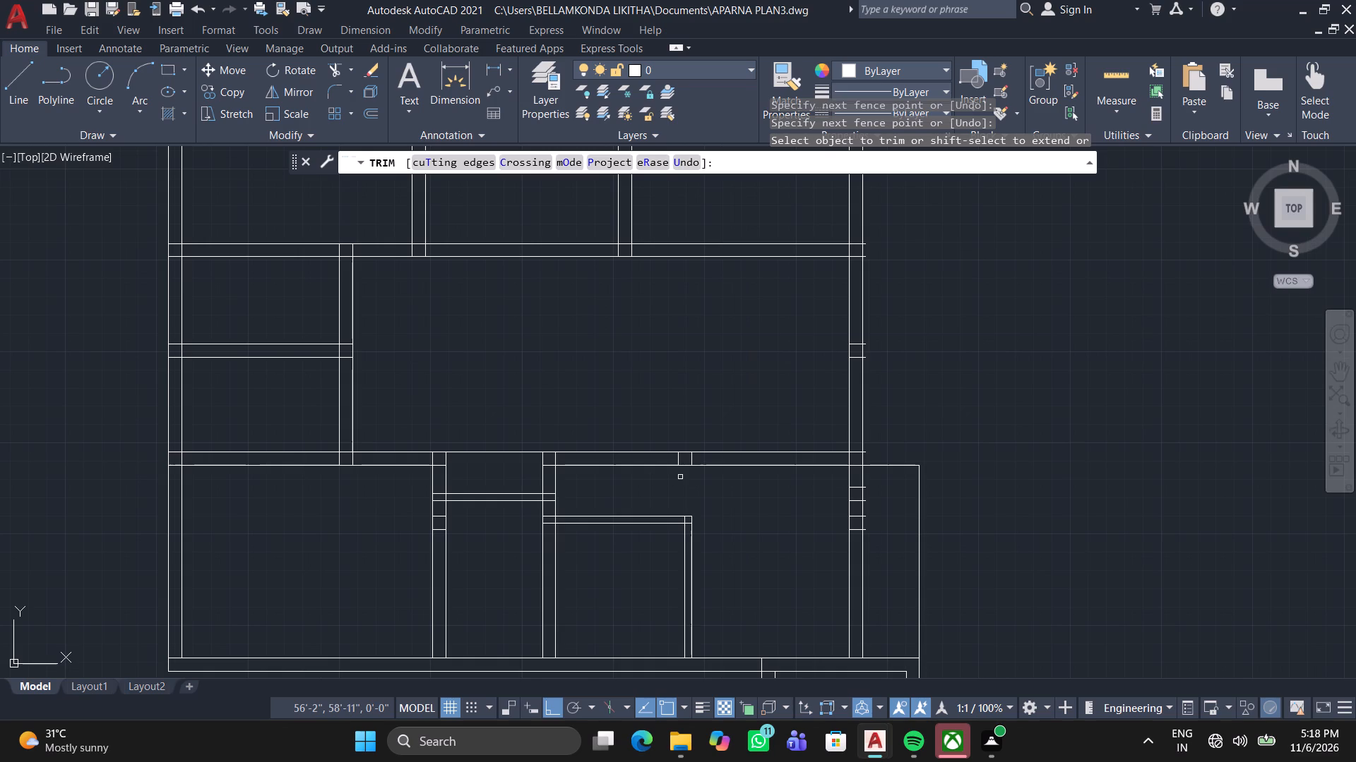
click(25, 94)
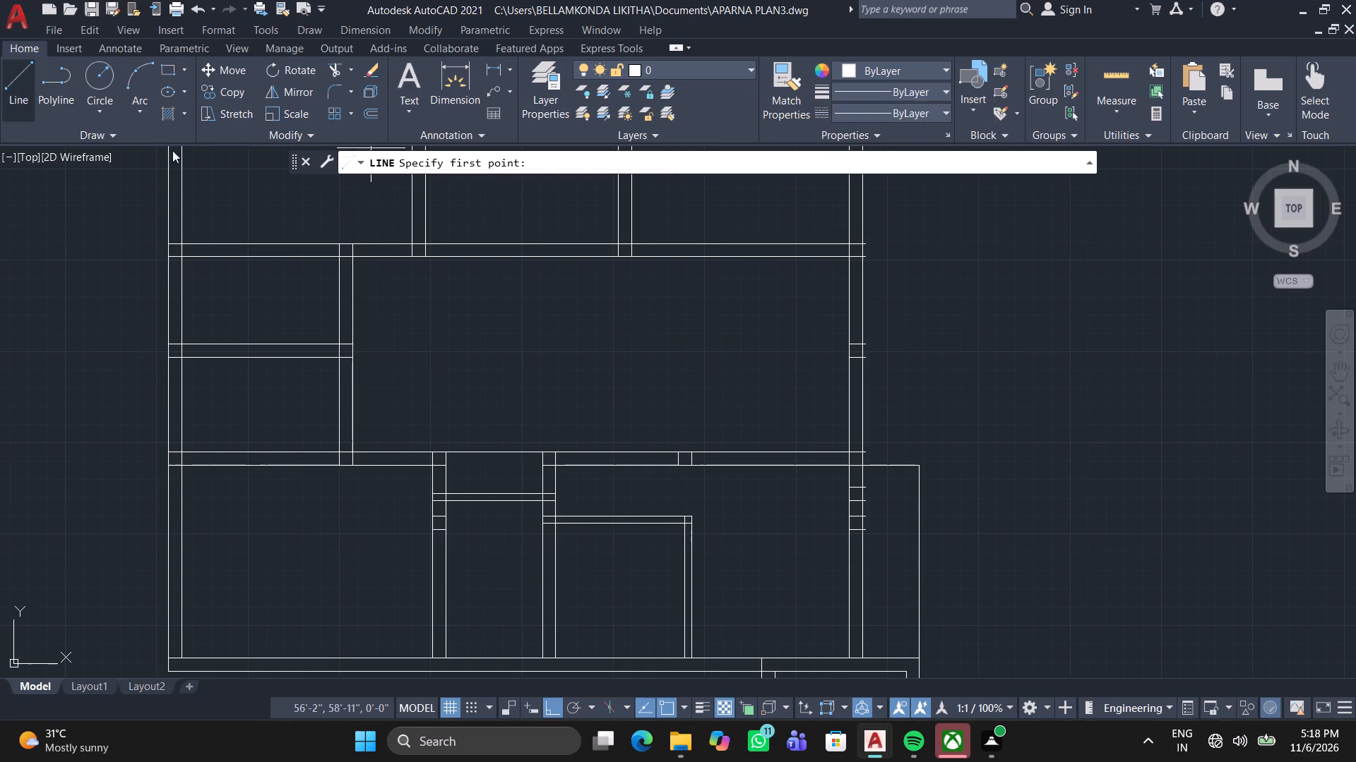
scroll(590, 497, up, 3)
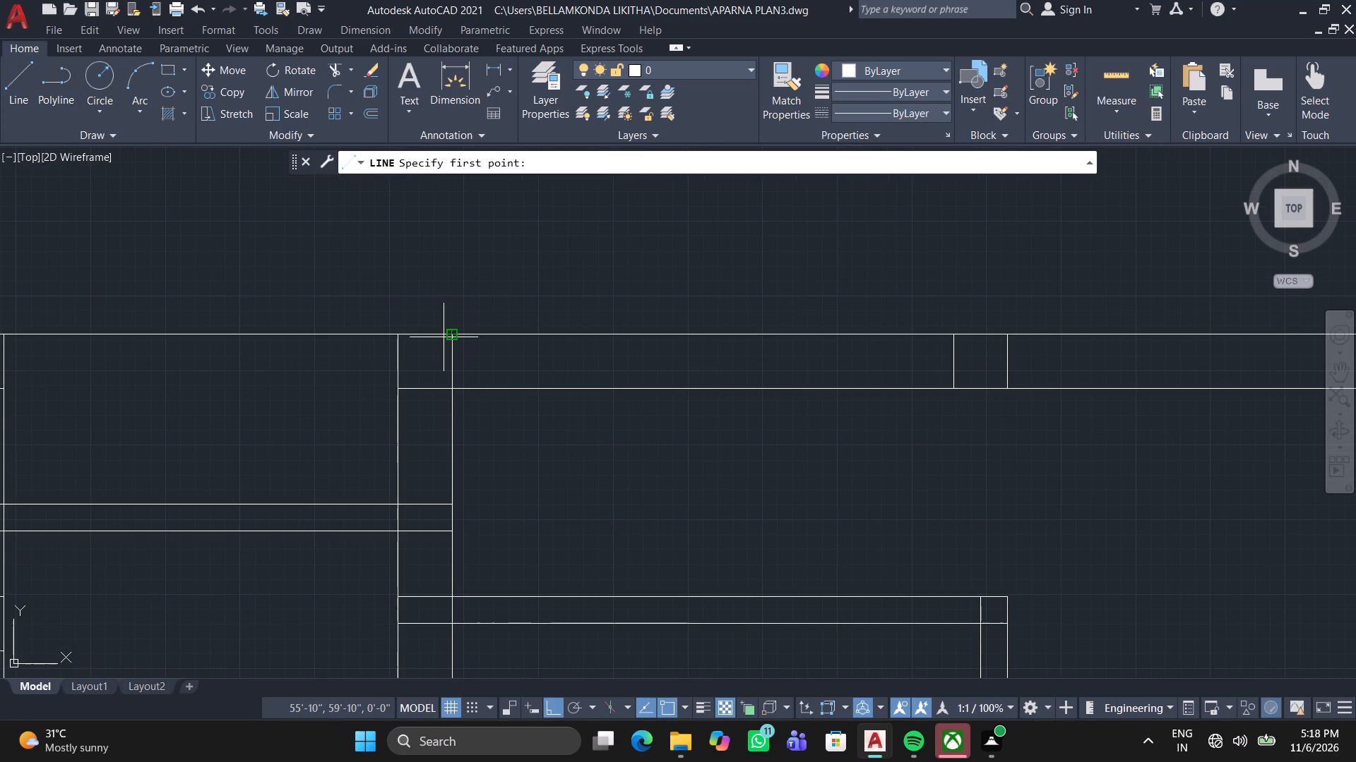
click(446, 337)
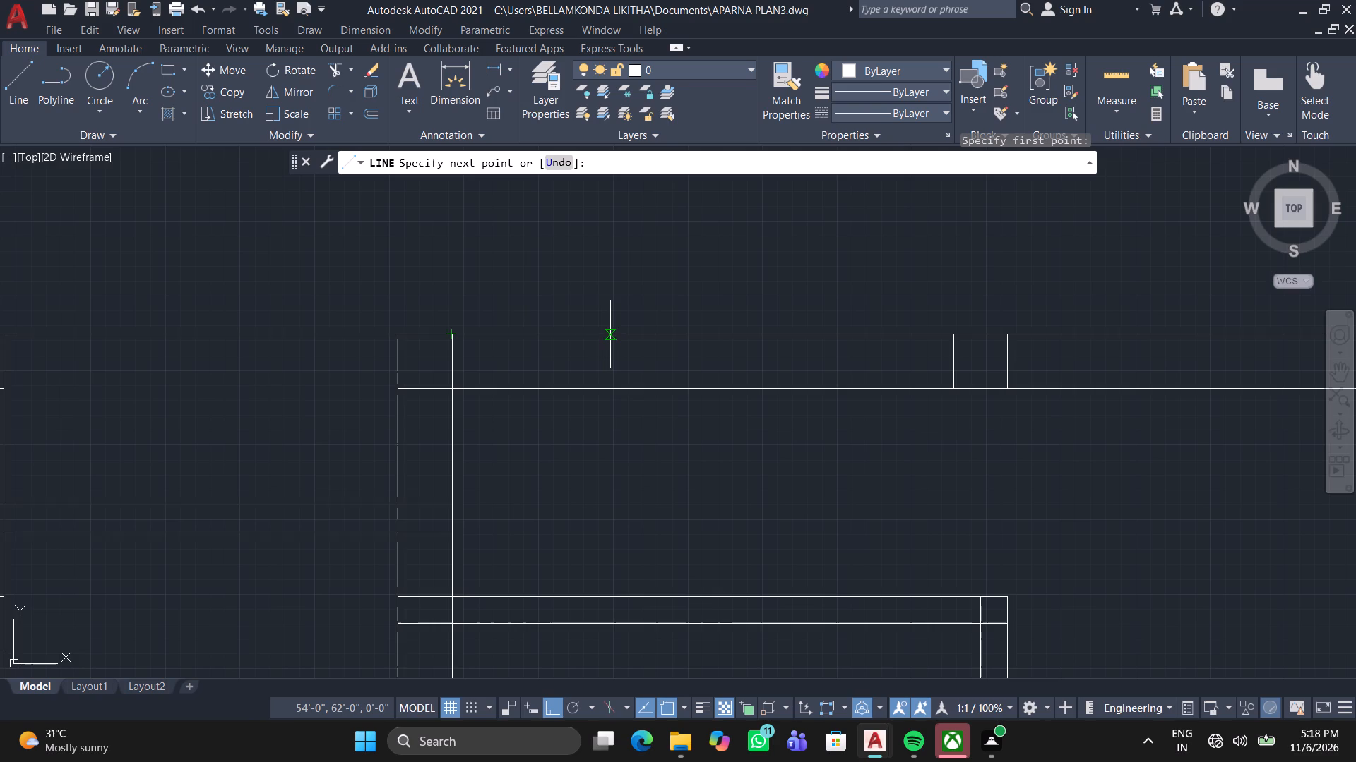
text(4')
key(Return)
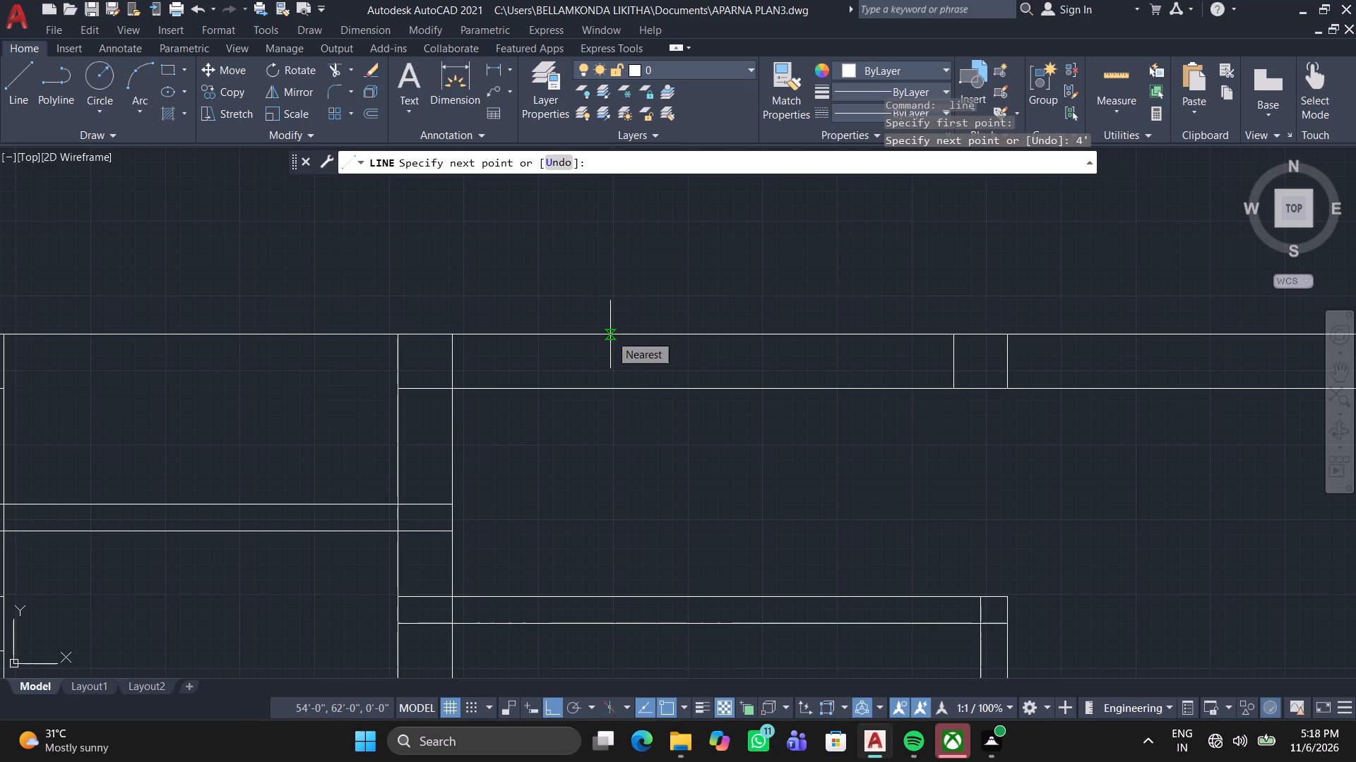
click(736, 389)
key(space)
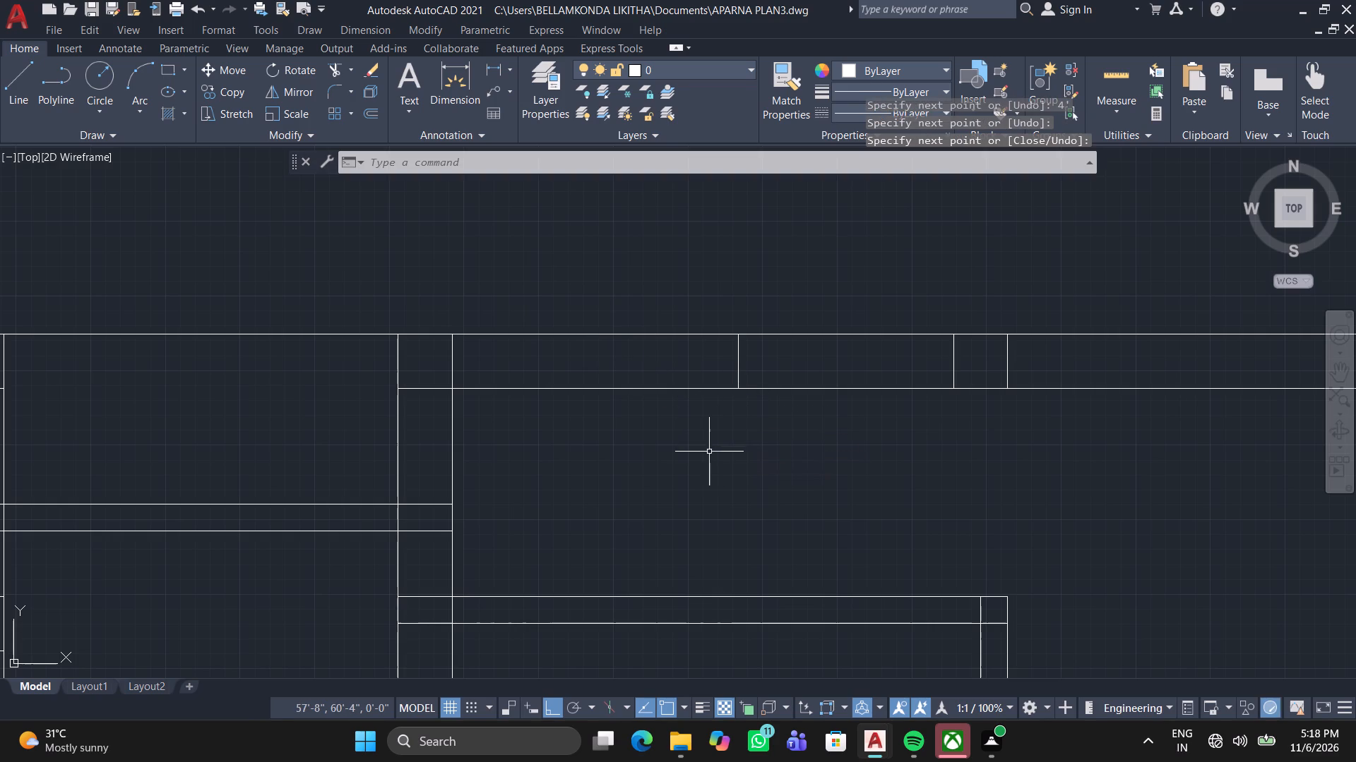
Trim the middle horizontal wall's two lines between the short inner vertical wall and the new jamb line.
click(336, 68)
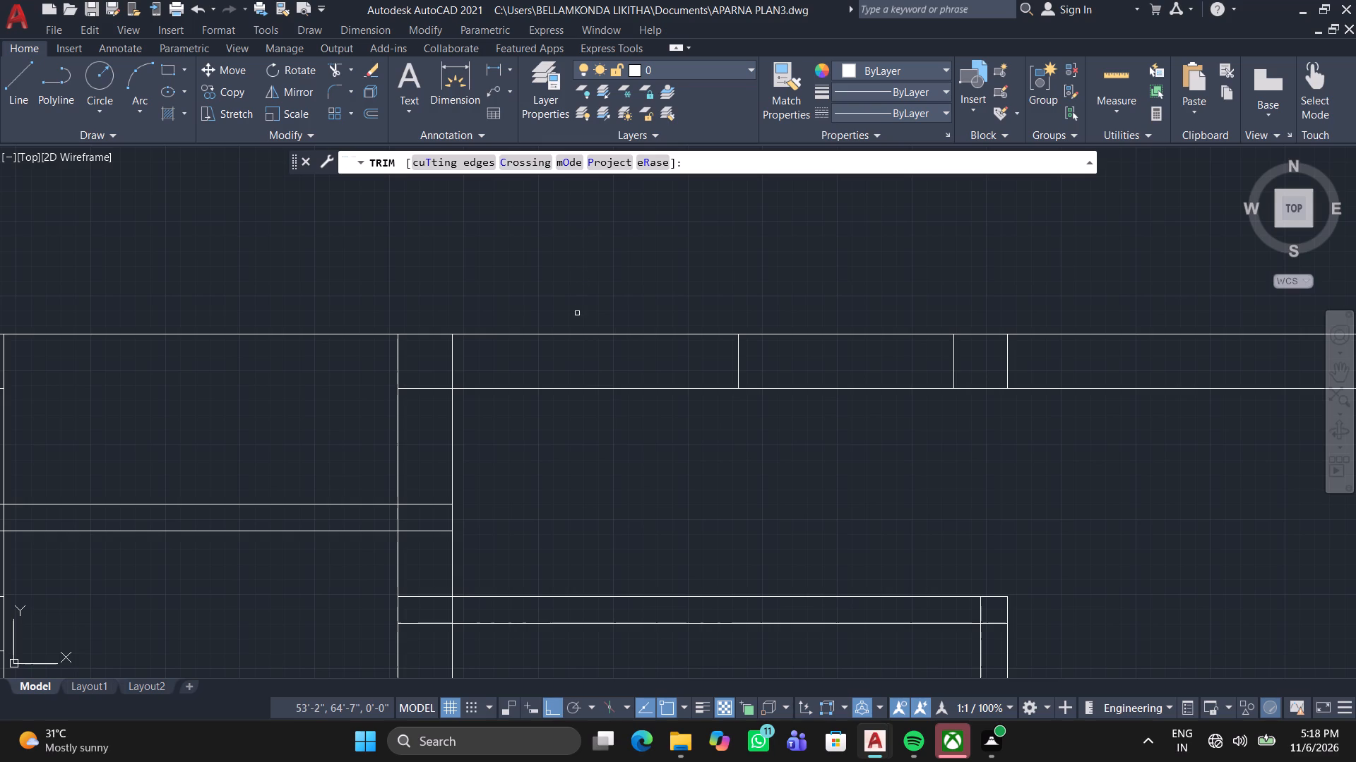
click(570, 448)
click(650, 287)
Draw a second jamb line across the middle horizontal wall, 1' to the right of the opening's right jamb.
scroll(653, 306, down, 2)
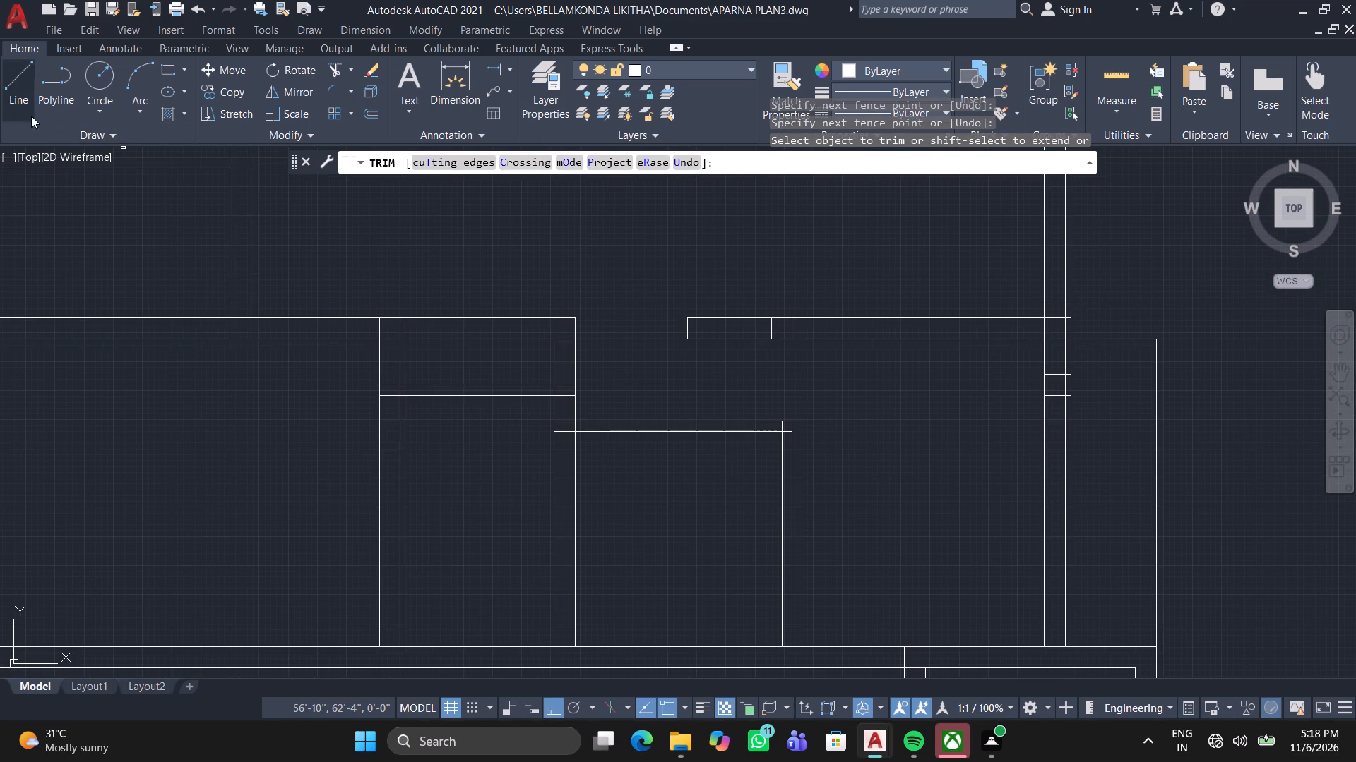
click(10, 76)
scroll(675, 317, up, 3)
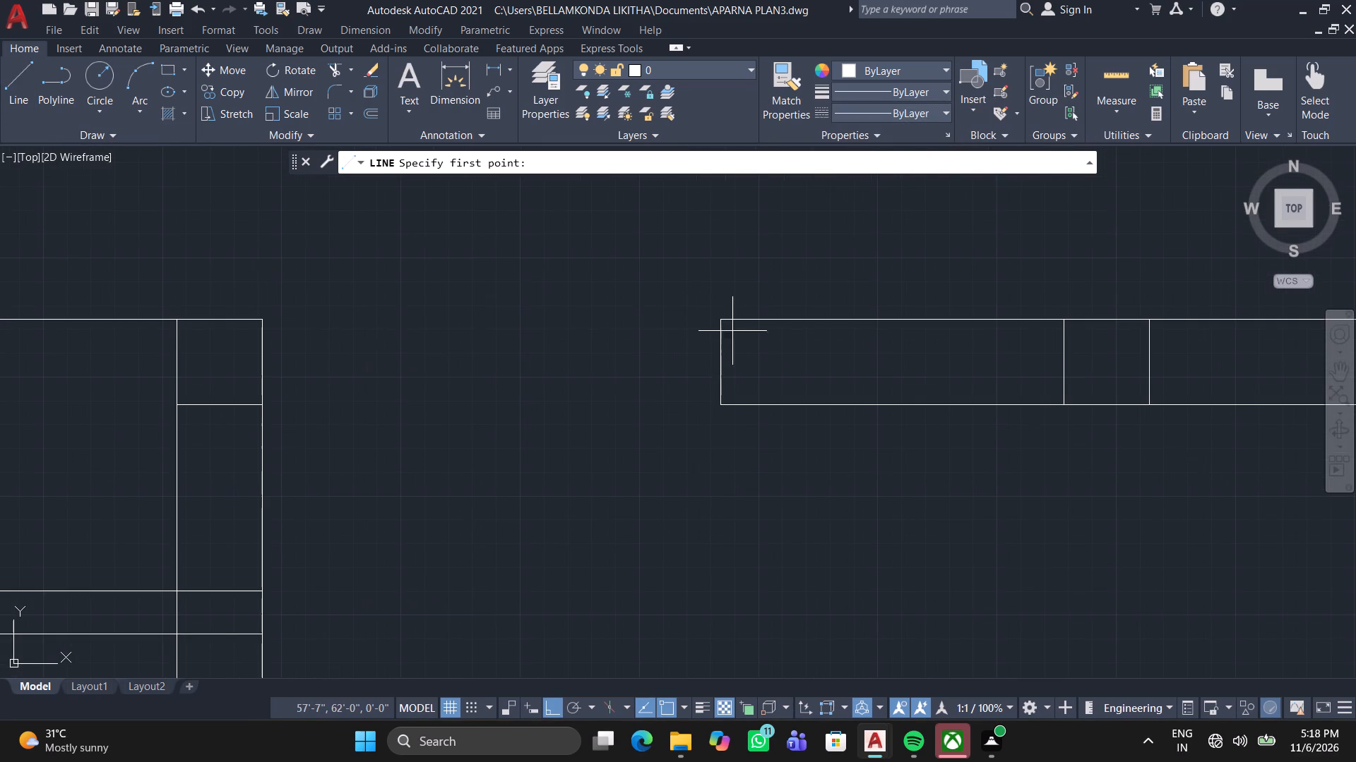
click(717, 315)
key(1)
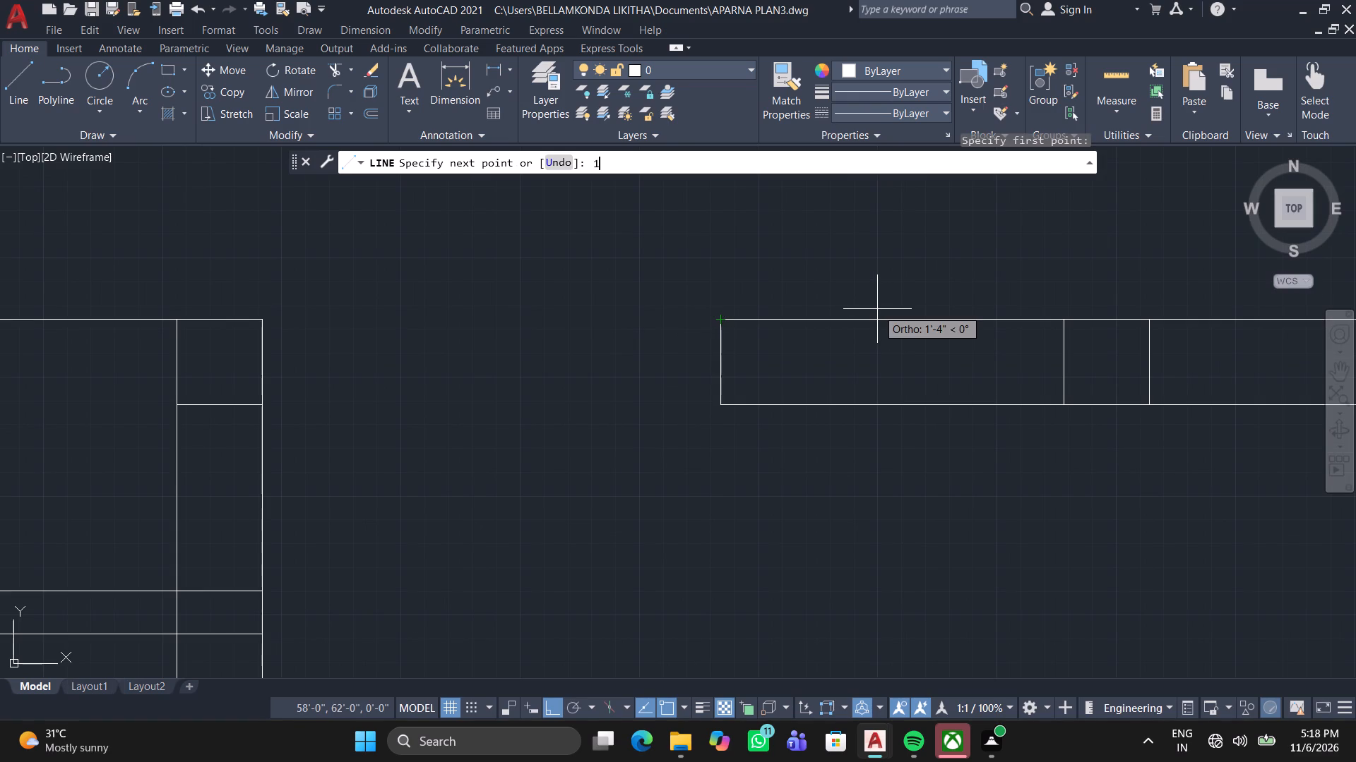
key(Return)
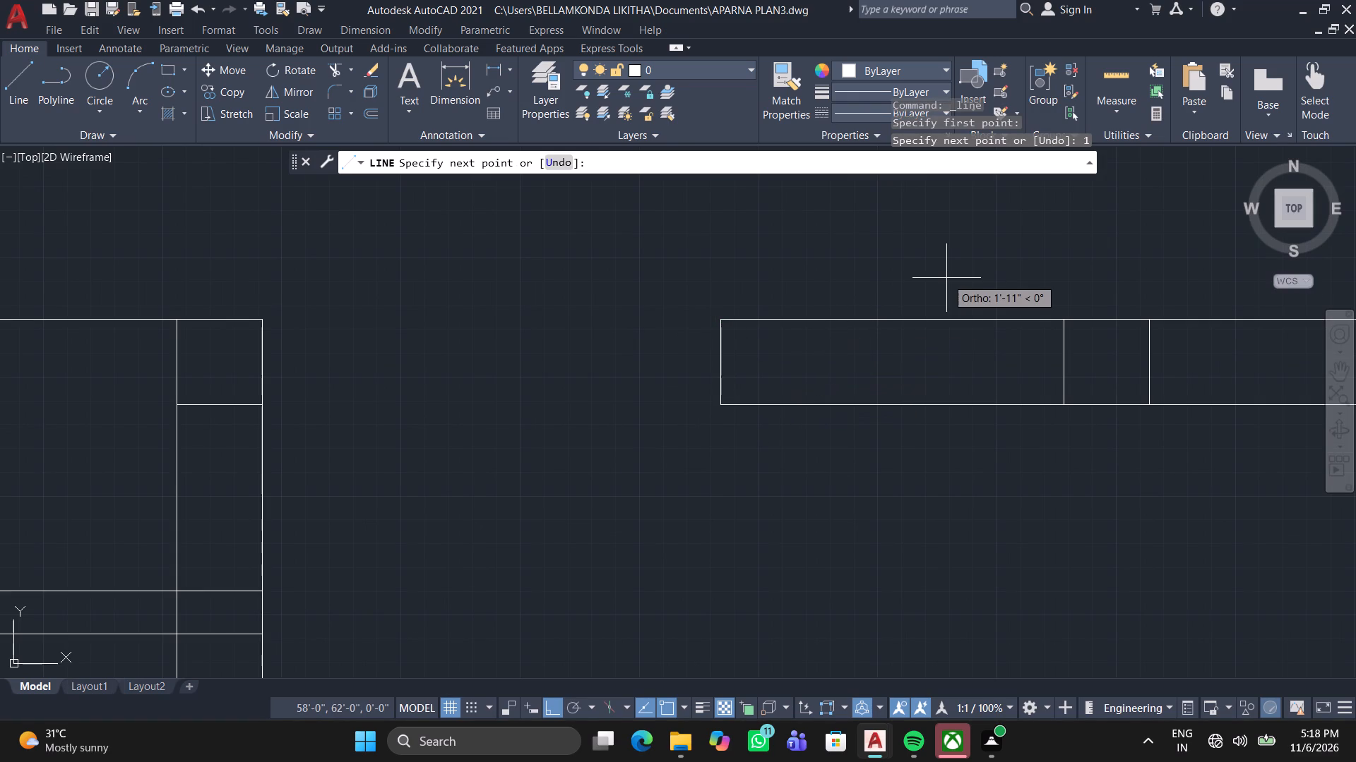
key(ctrl+z)
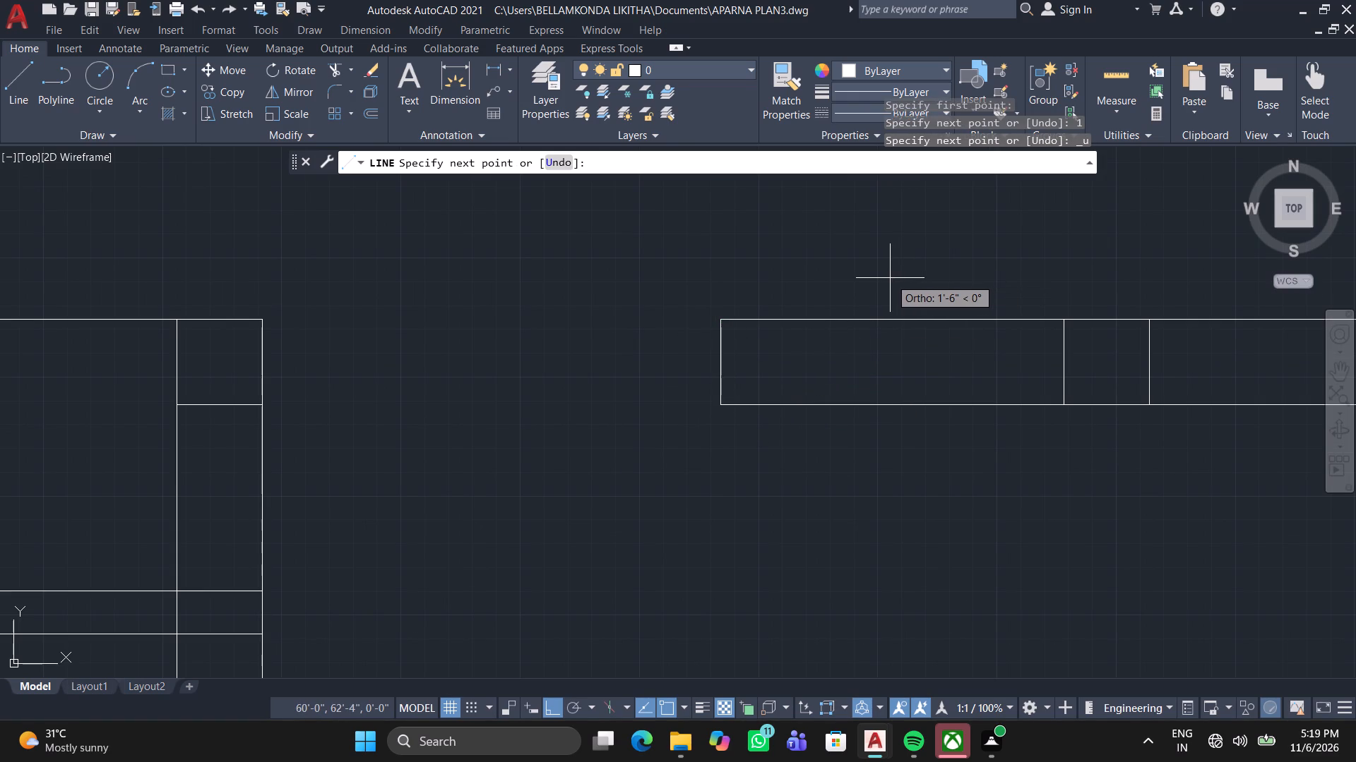
text(1')
key(Return)
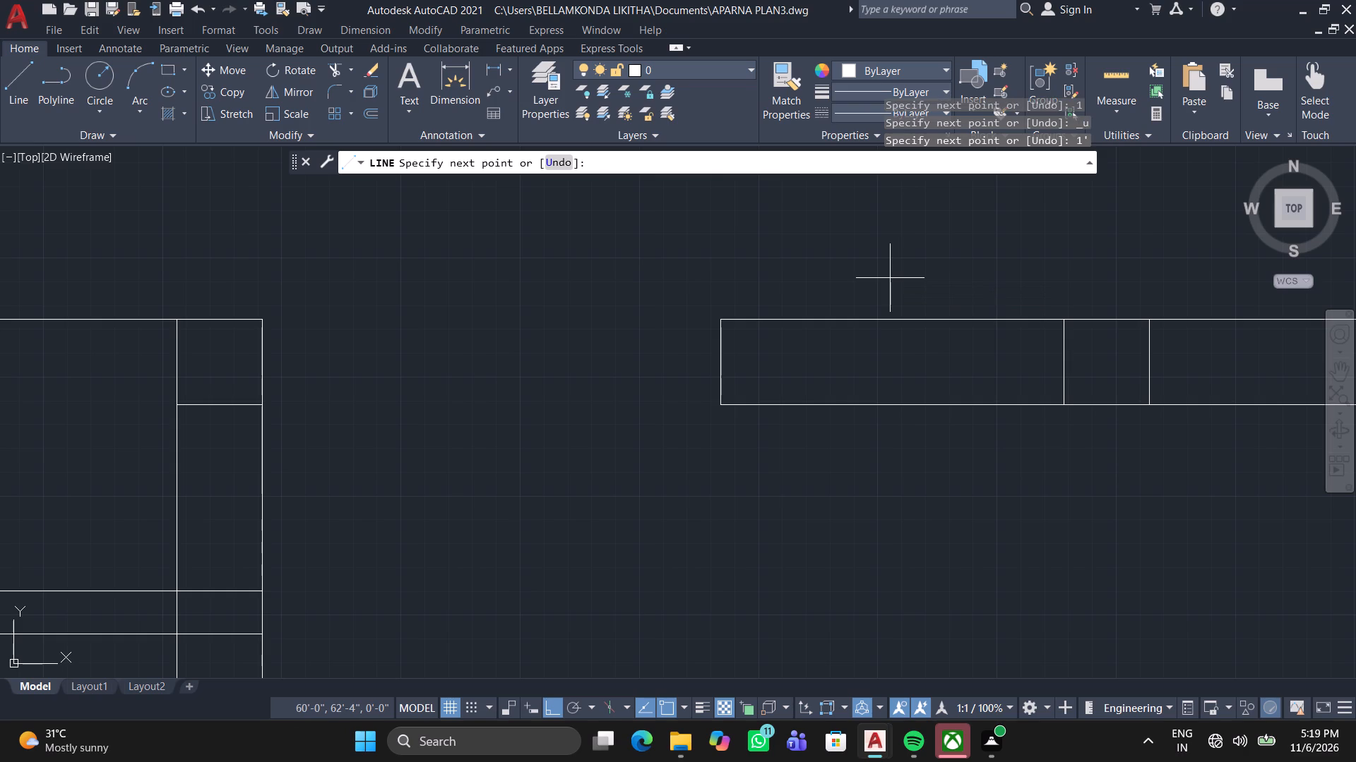
click(831, 404)
key(space)
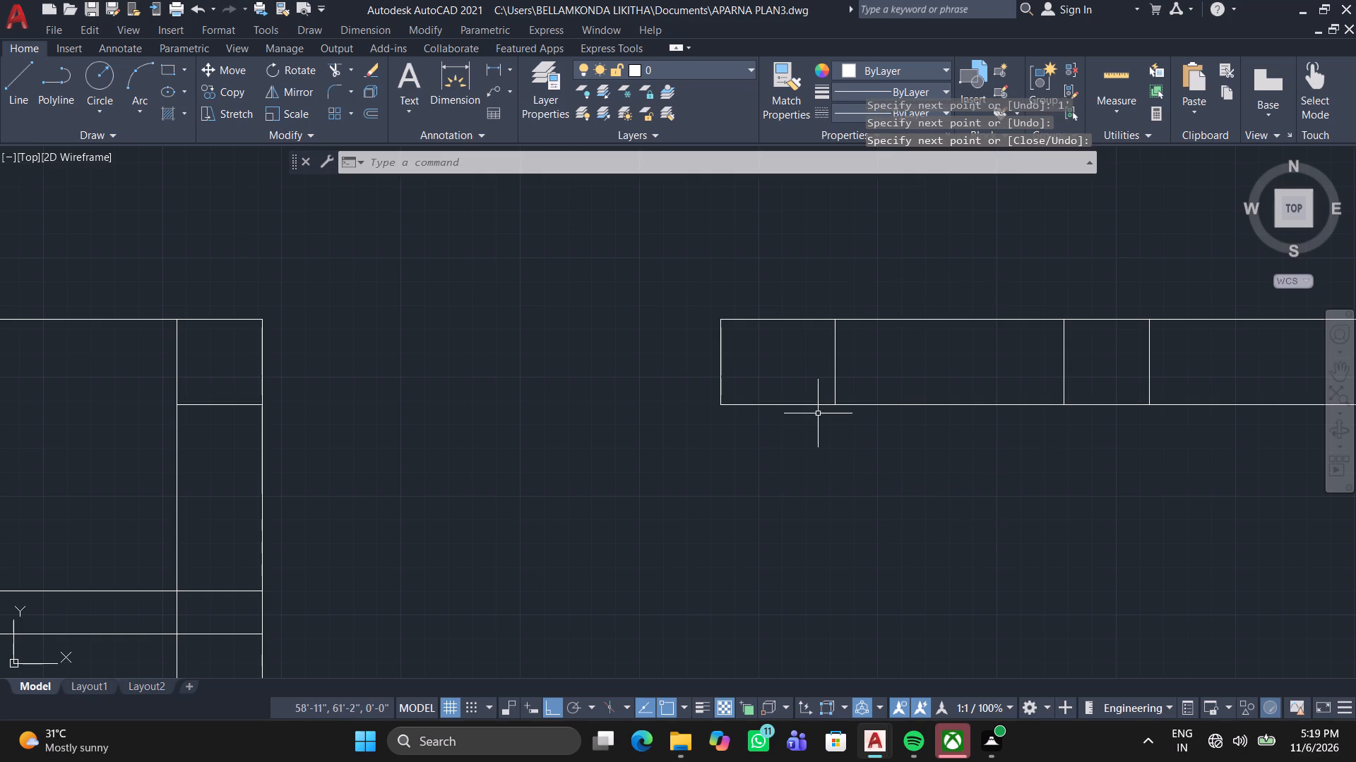
Trim the wall lines and the old jamb left of the second jamb line to widen the opening.
click(335, 71)
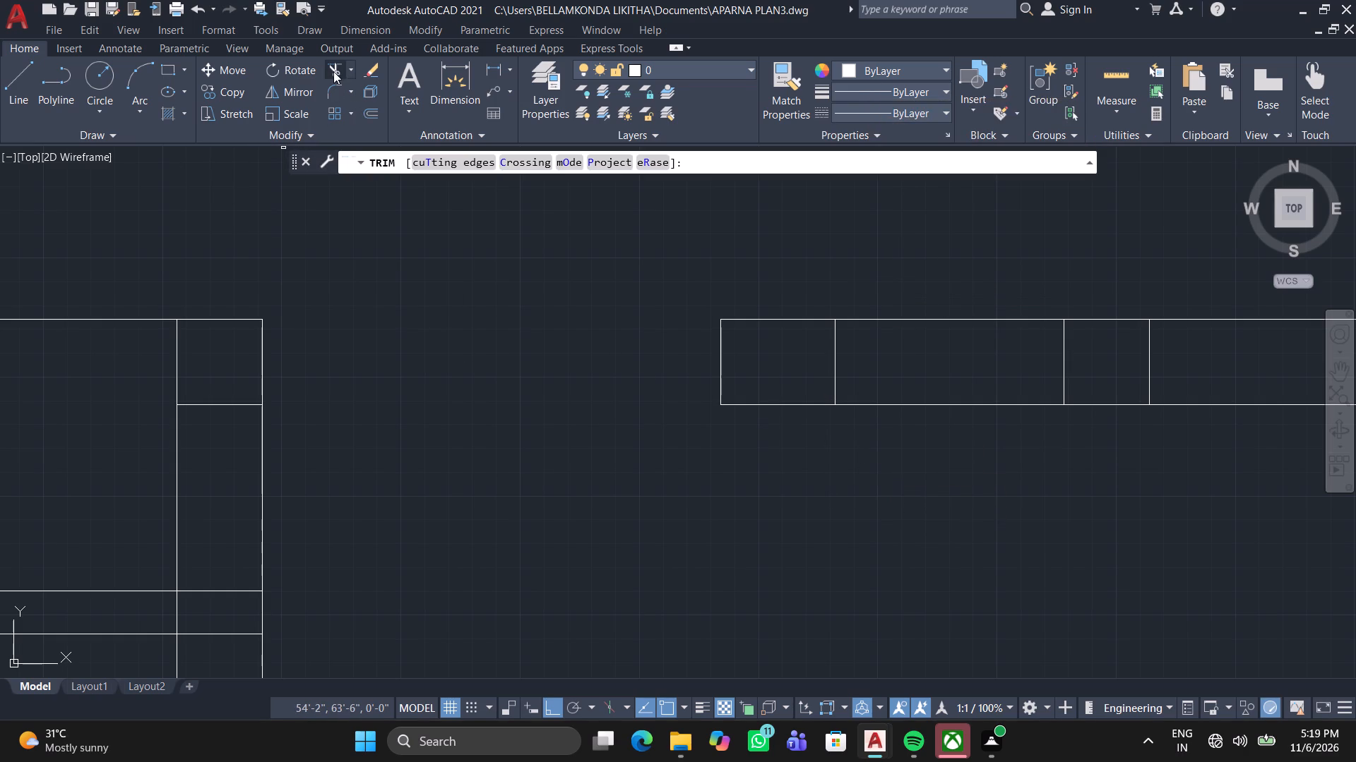
click(807, 454)
click(732, 274)
click(714, 339)
click(761, 356)
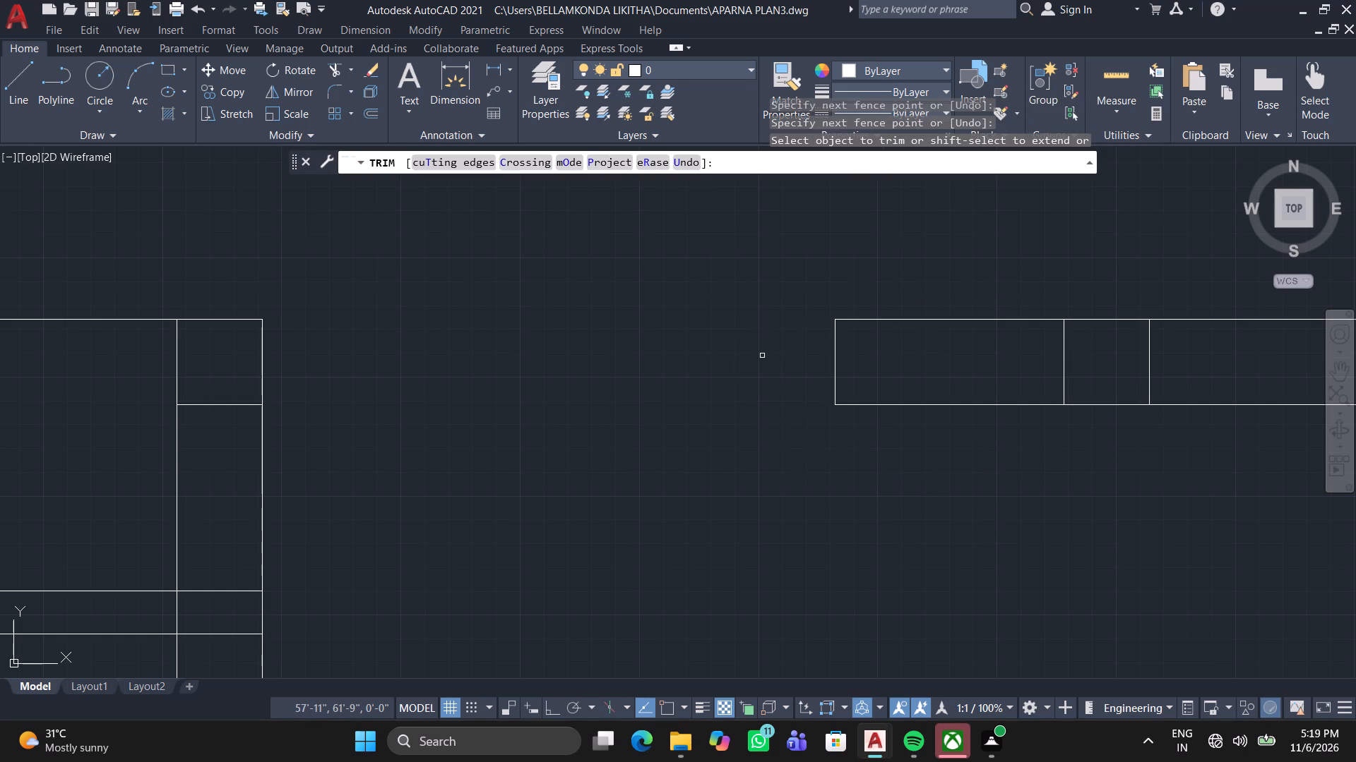
Draw a rectangle from the right outer wall's junction with the middle wall to the projecting outline's lower-right corner on the bottom wall.
scroll(754, 354, down, 3)
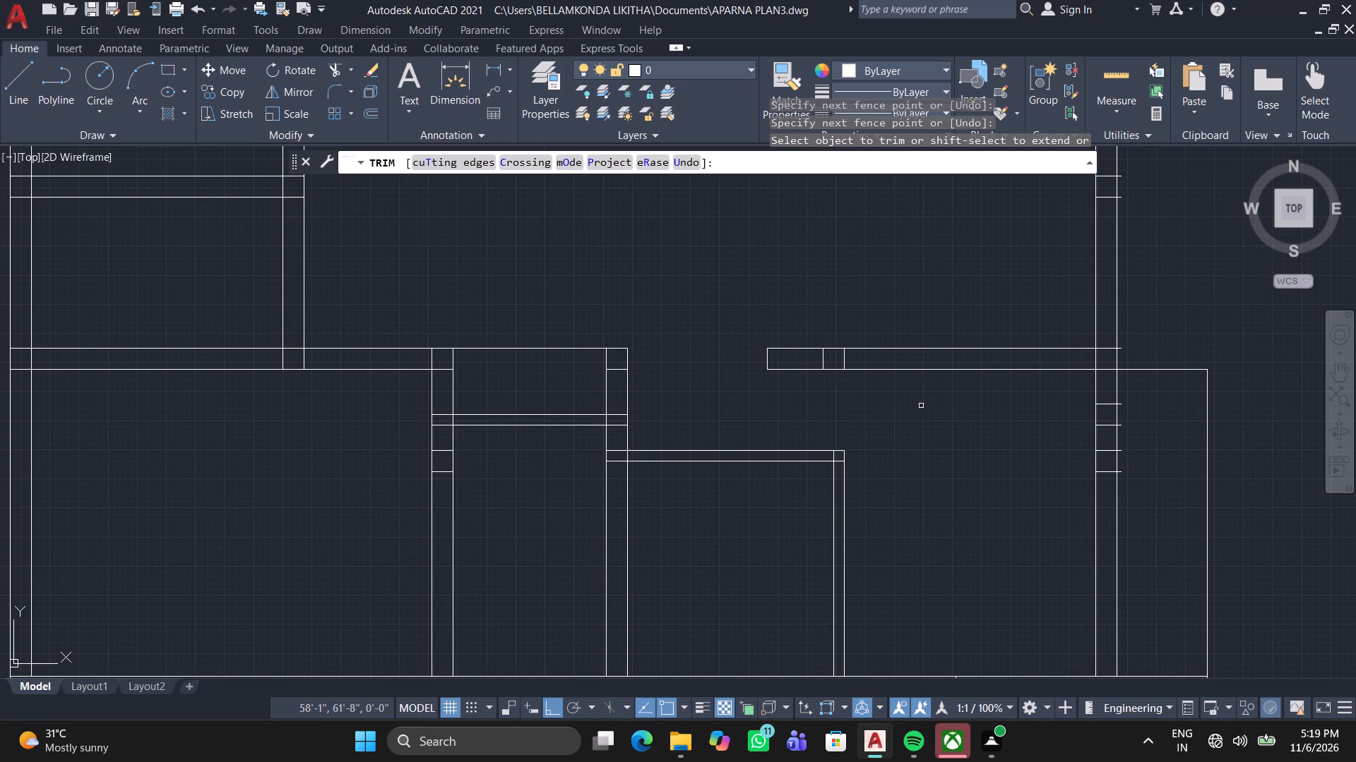
scroll(927, 416, down, 2)
middle_drag(927, 418, 751, 354)
scroll(795, 379, up, 2)
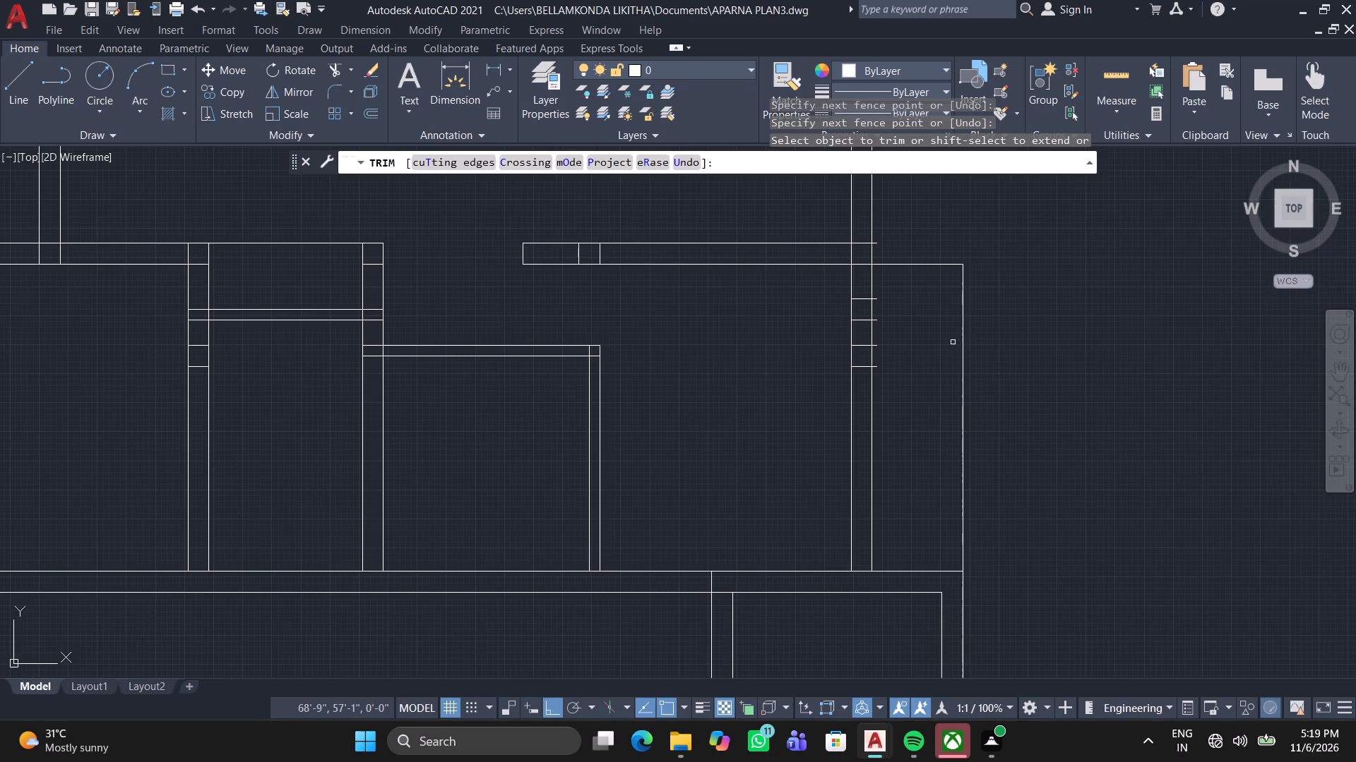
middle_drag(995, 348, 682, 354)
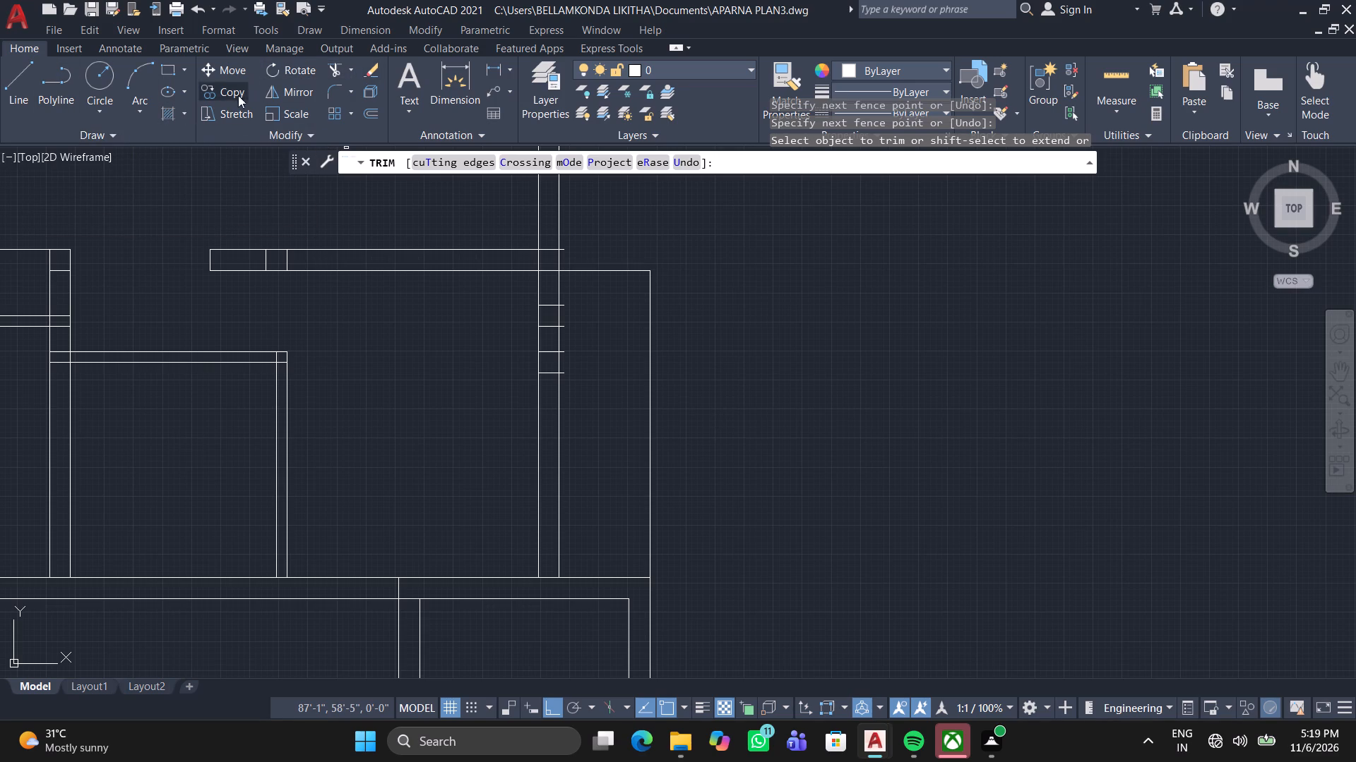
click(165, 63)
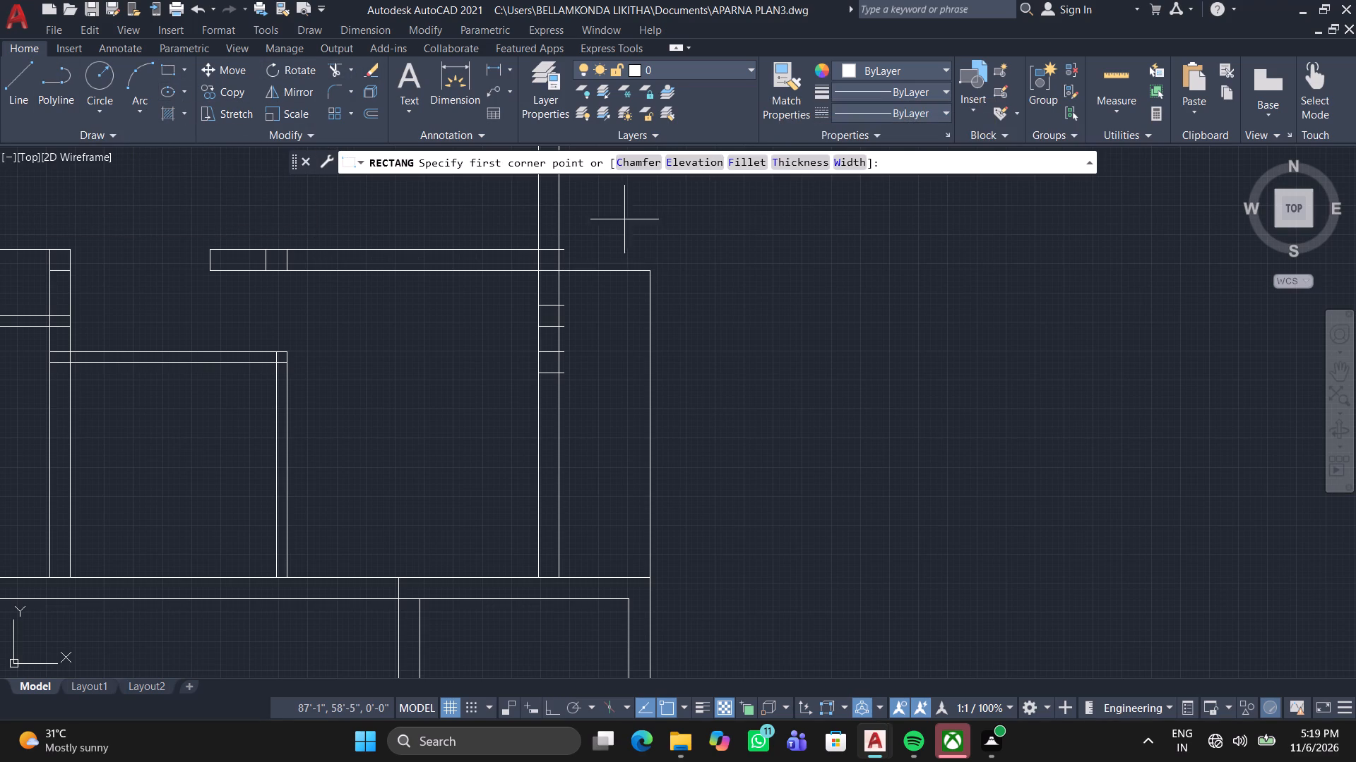
scroll(559, 282, up, 1)
click(554, 265)
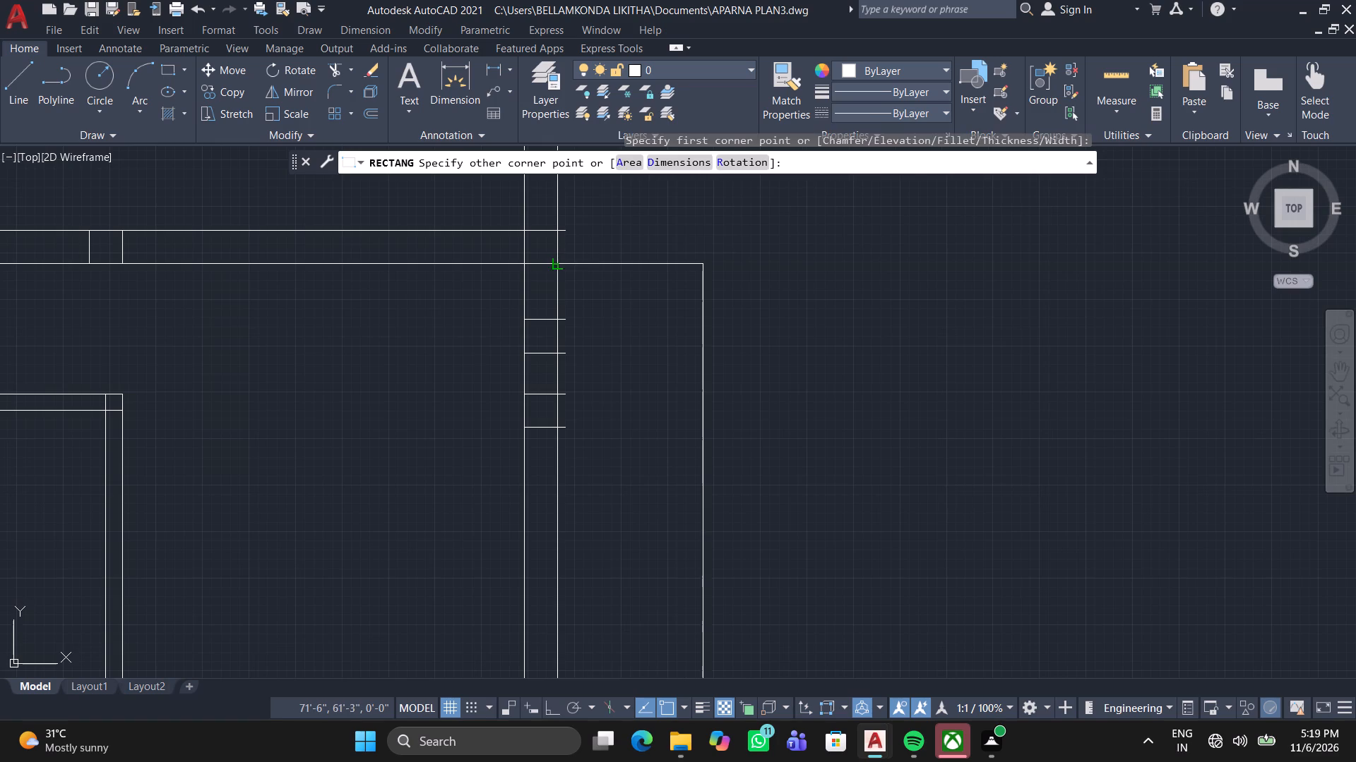
middle_drag(698, 381, 722, 257)
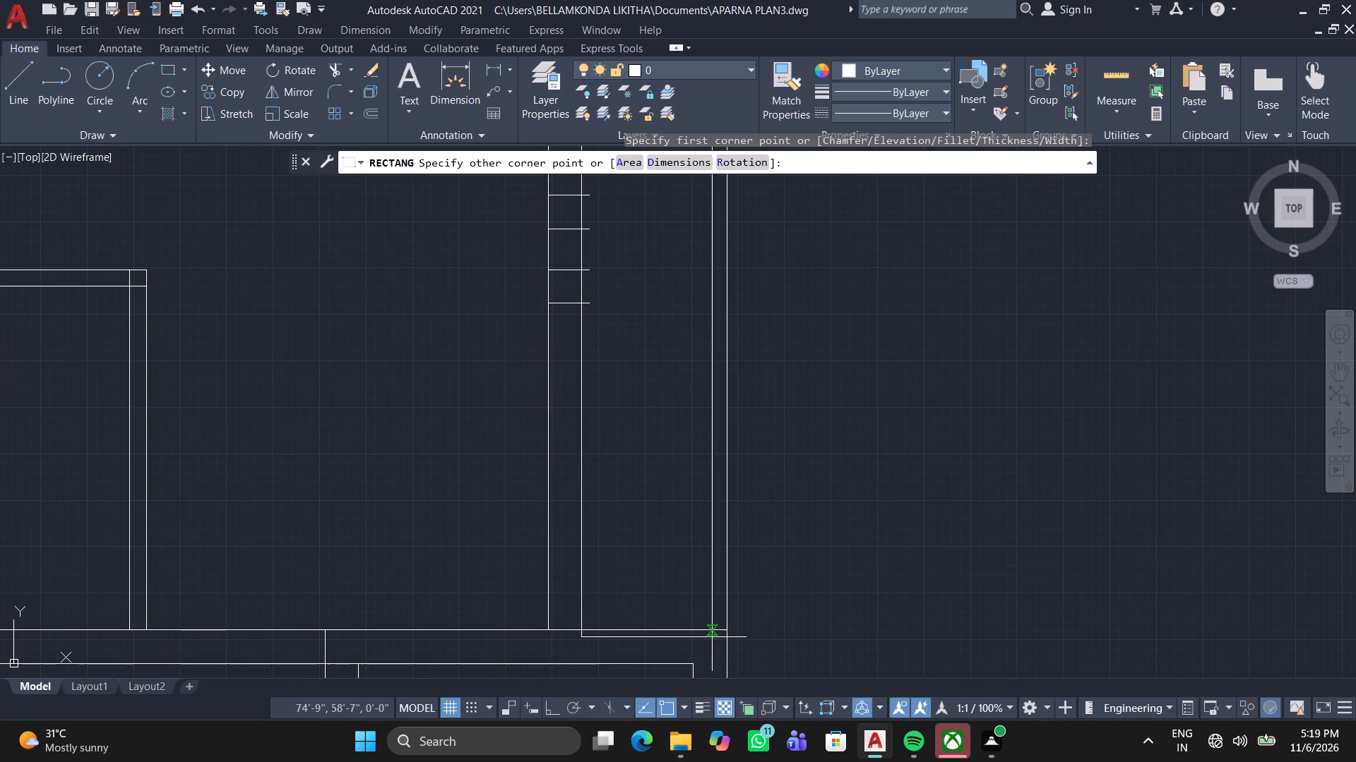
click(729, 631)
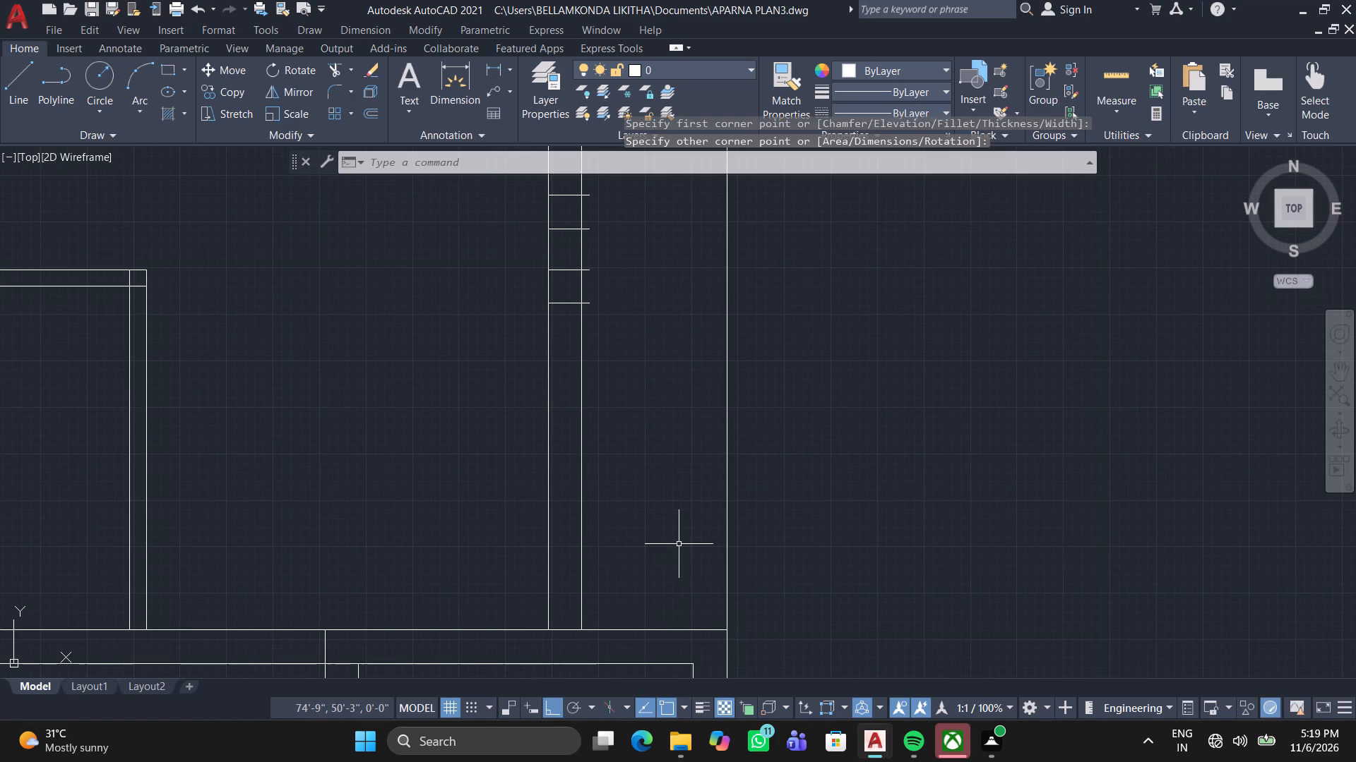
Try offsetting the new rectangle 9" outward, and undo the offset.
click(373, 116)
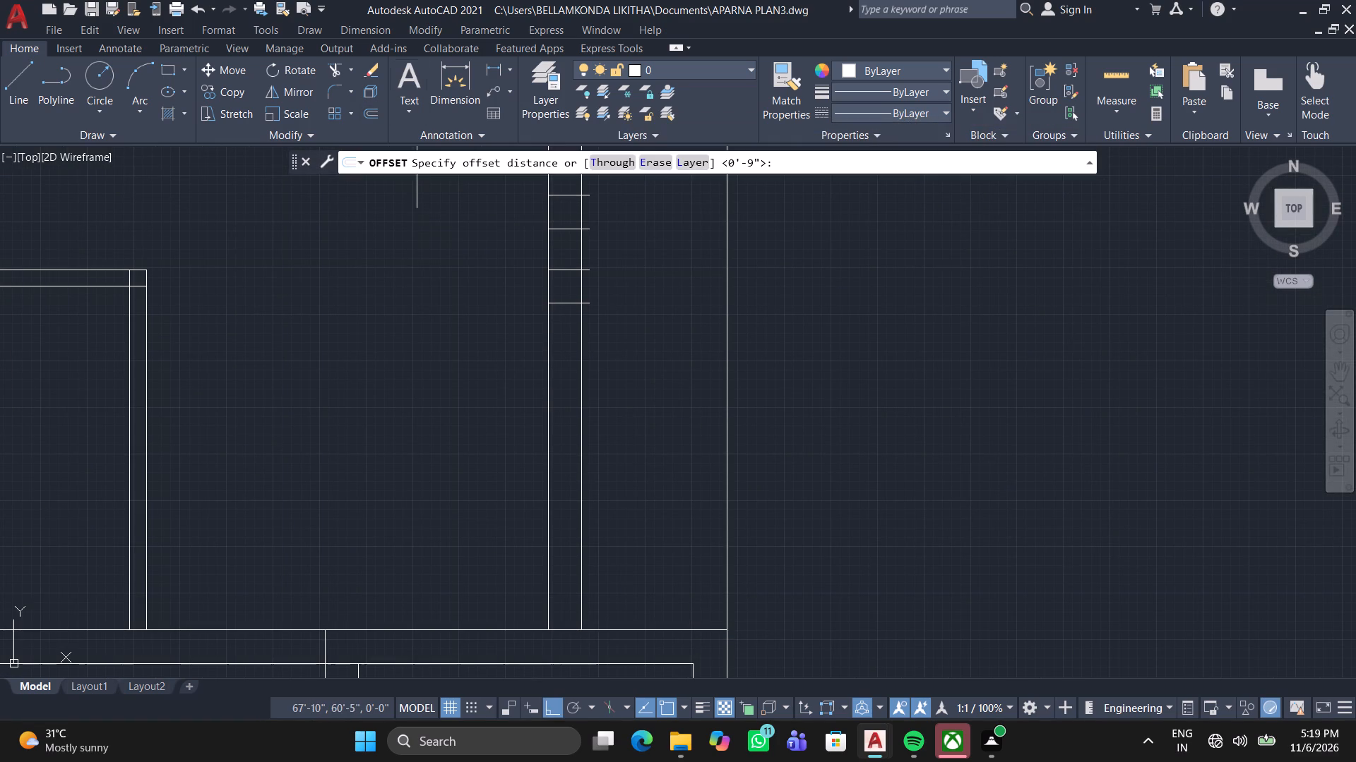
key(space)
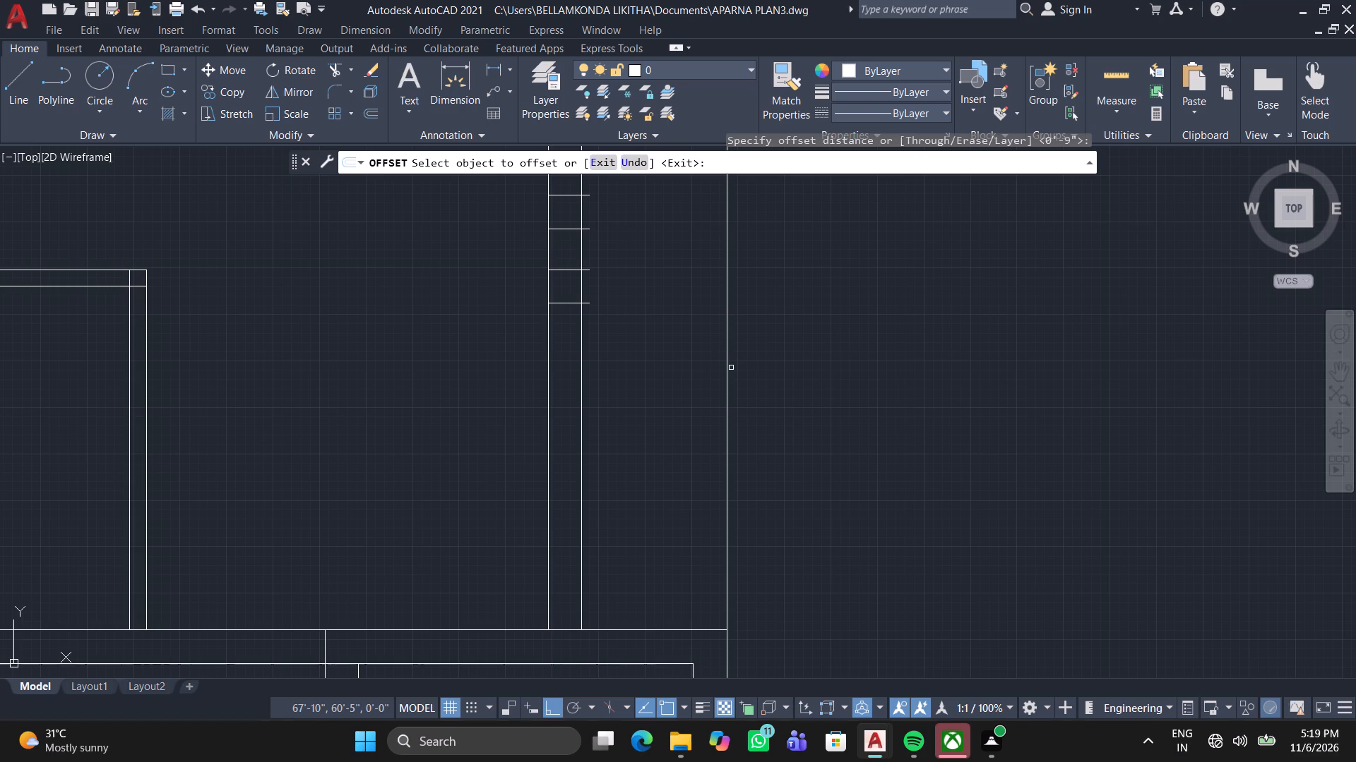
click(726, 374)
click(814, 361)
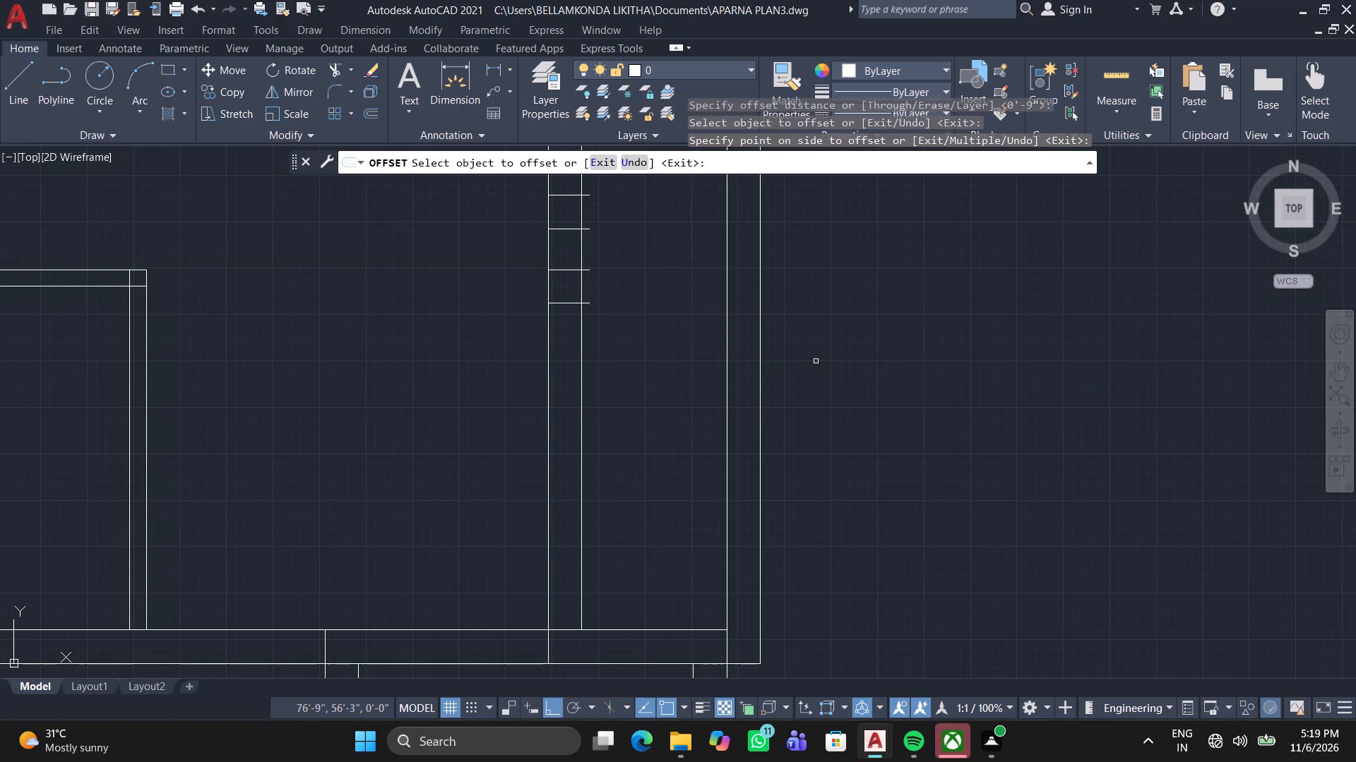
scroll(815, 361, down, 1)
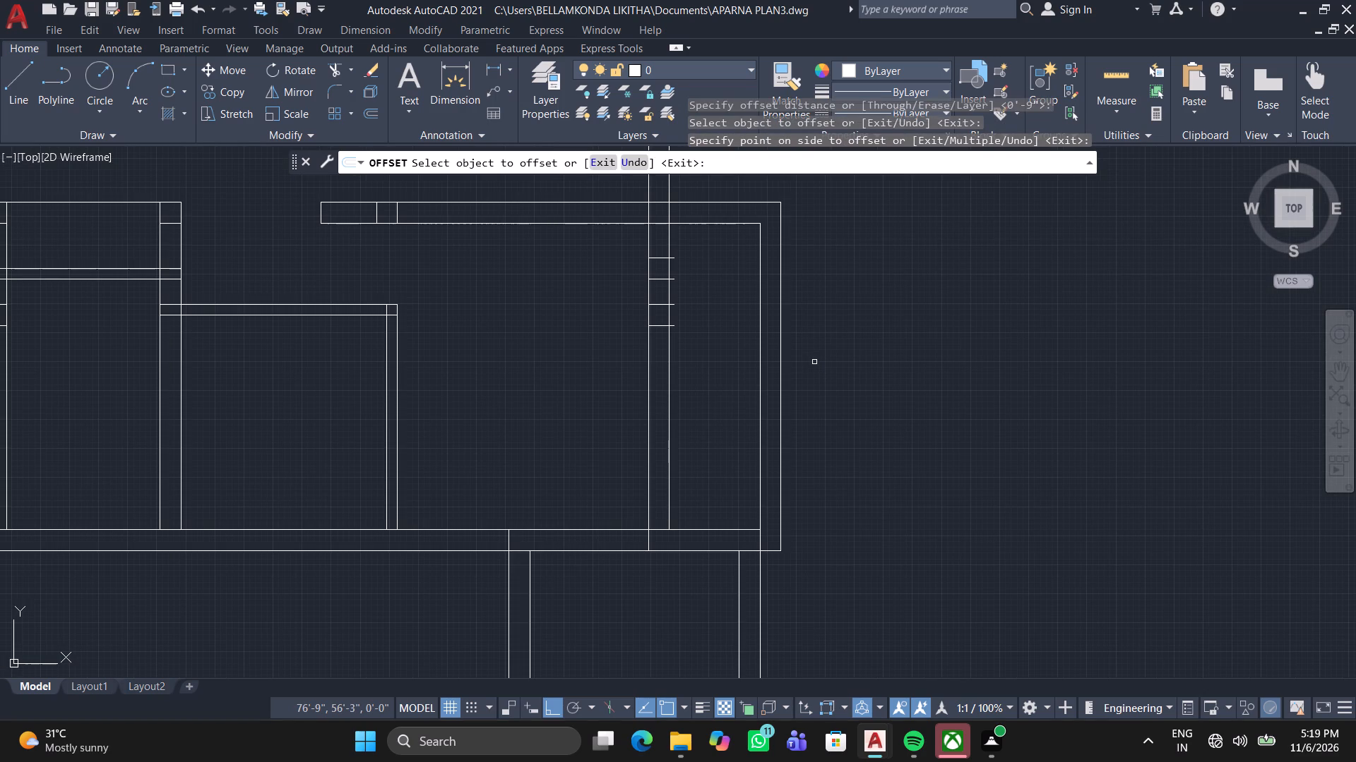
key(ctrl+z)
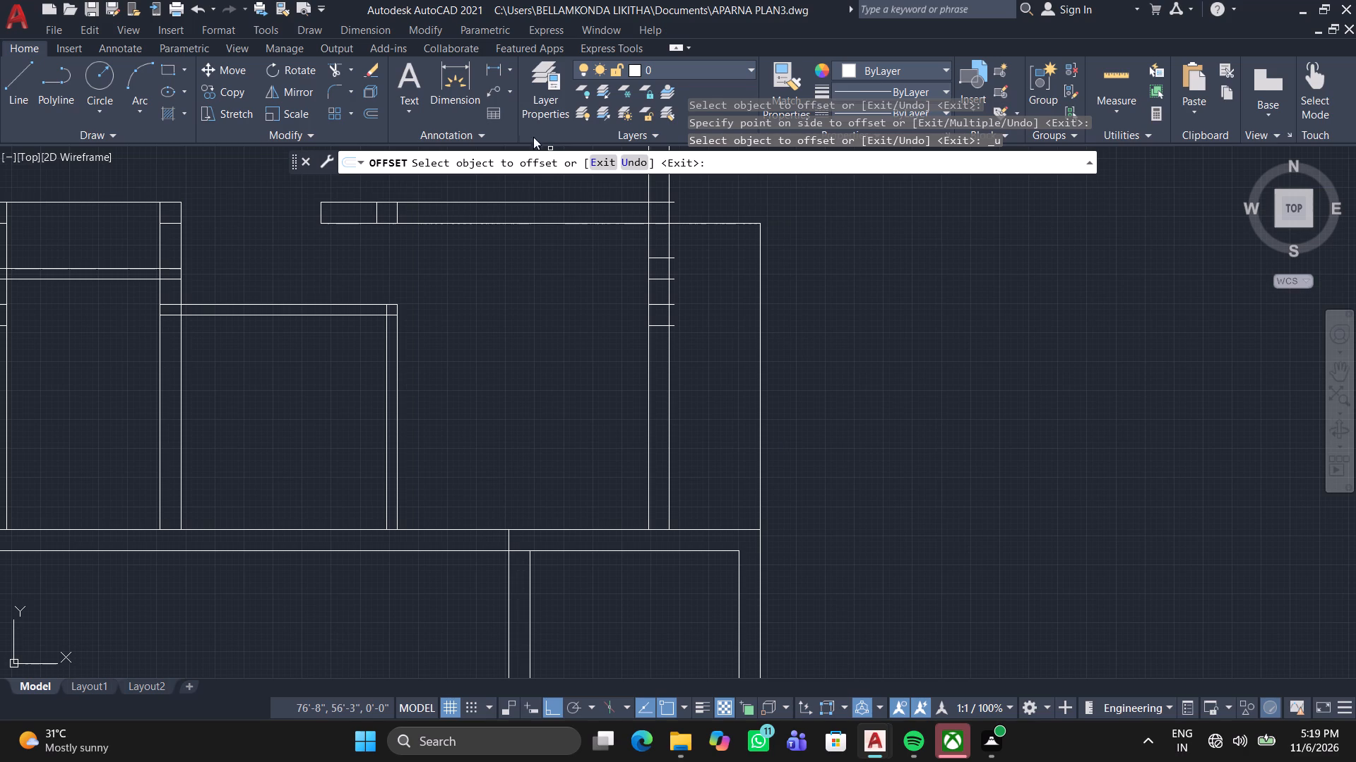
Draw lines extending the middle wall's upper line rightward to above the projecting outline's top-right corner and down to that corner.
click(7, 111)
middle_drag(819, 279, 666, 352)
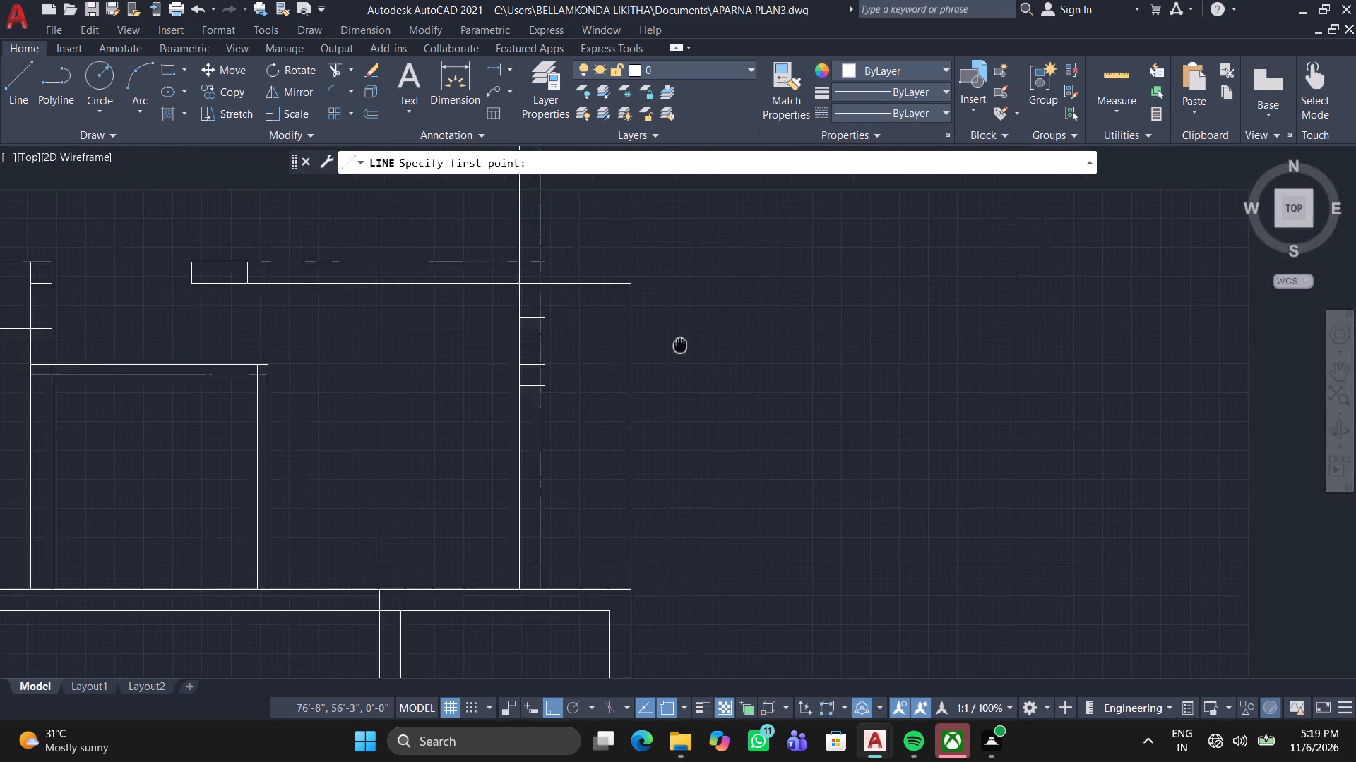
middle_drag(666, 352, 613, 391)
scroll(450, 325, up, 3)
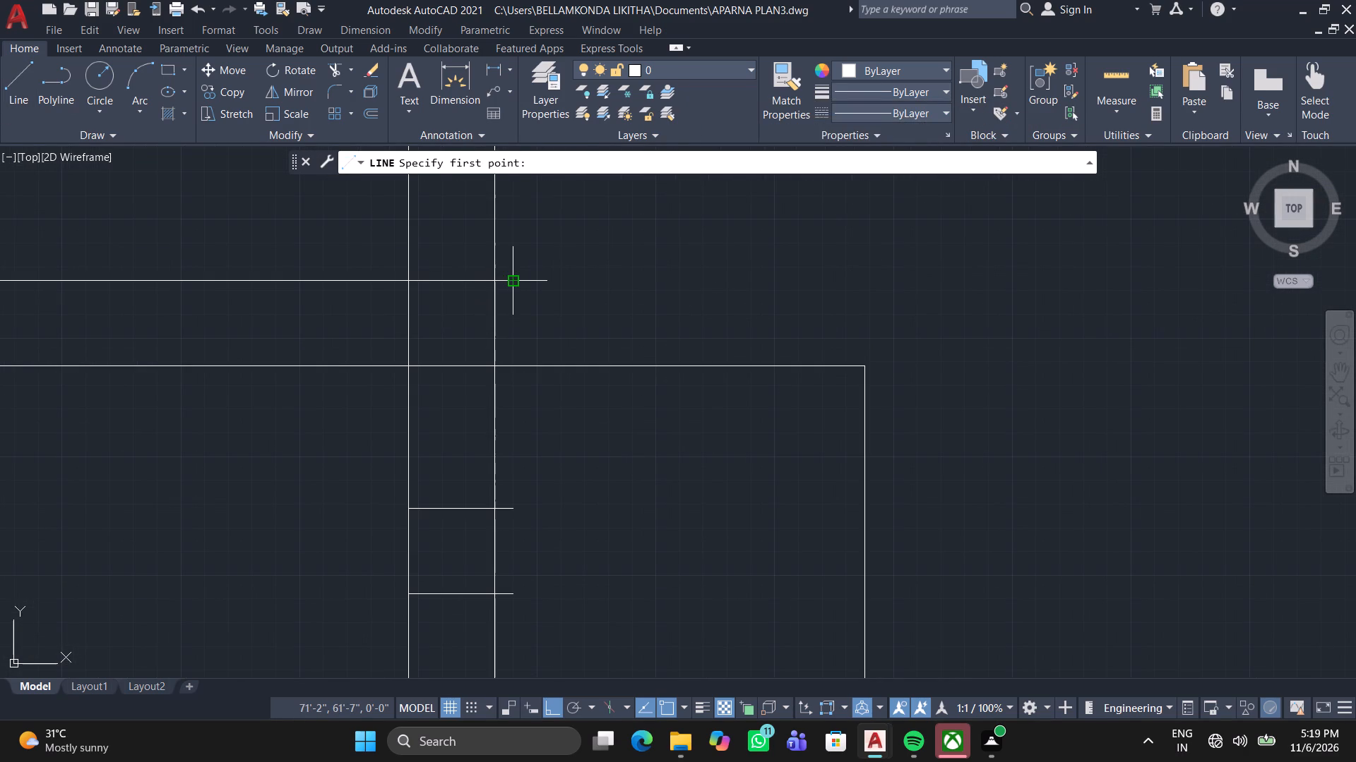
click(510, 284)
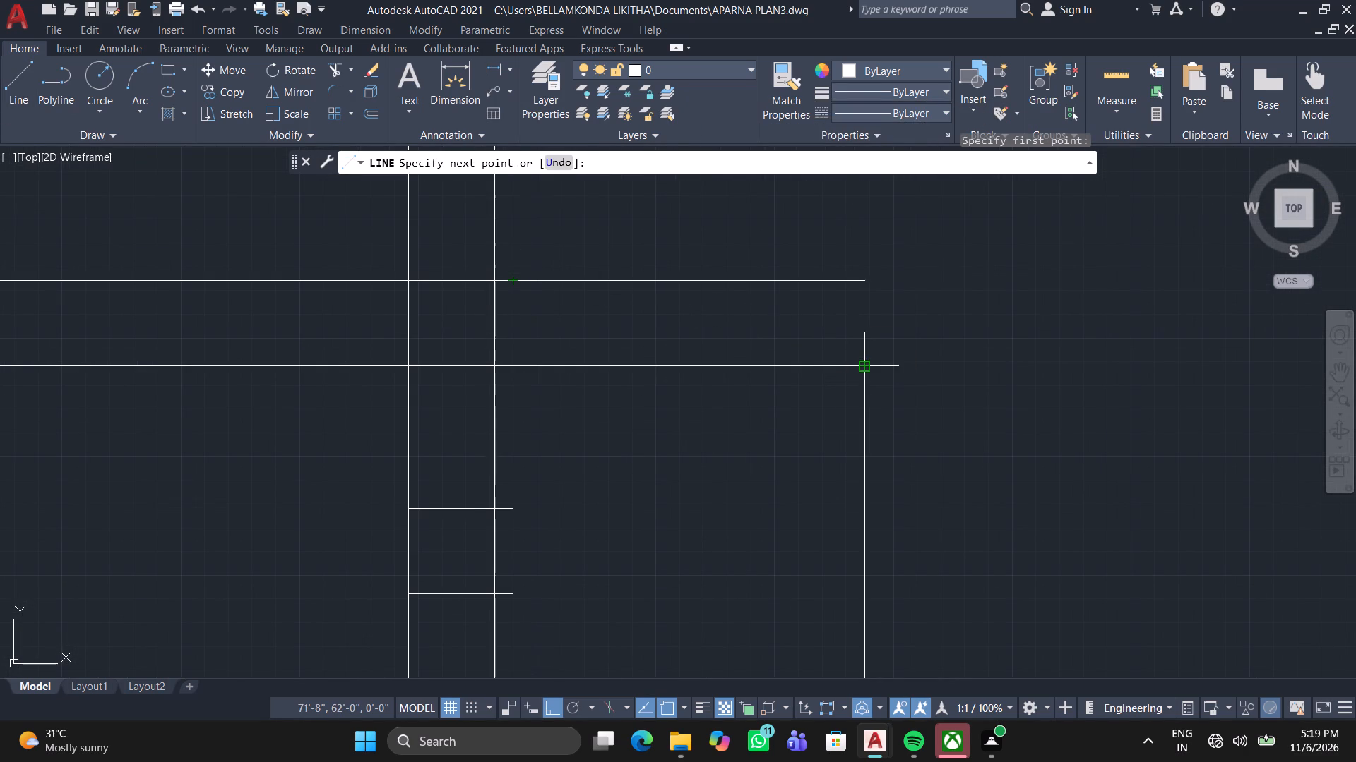
click(867, 334)
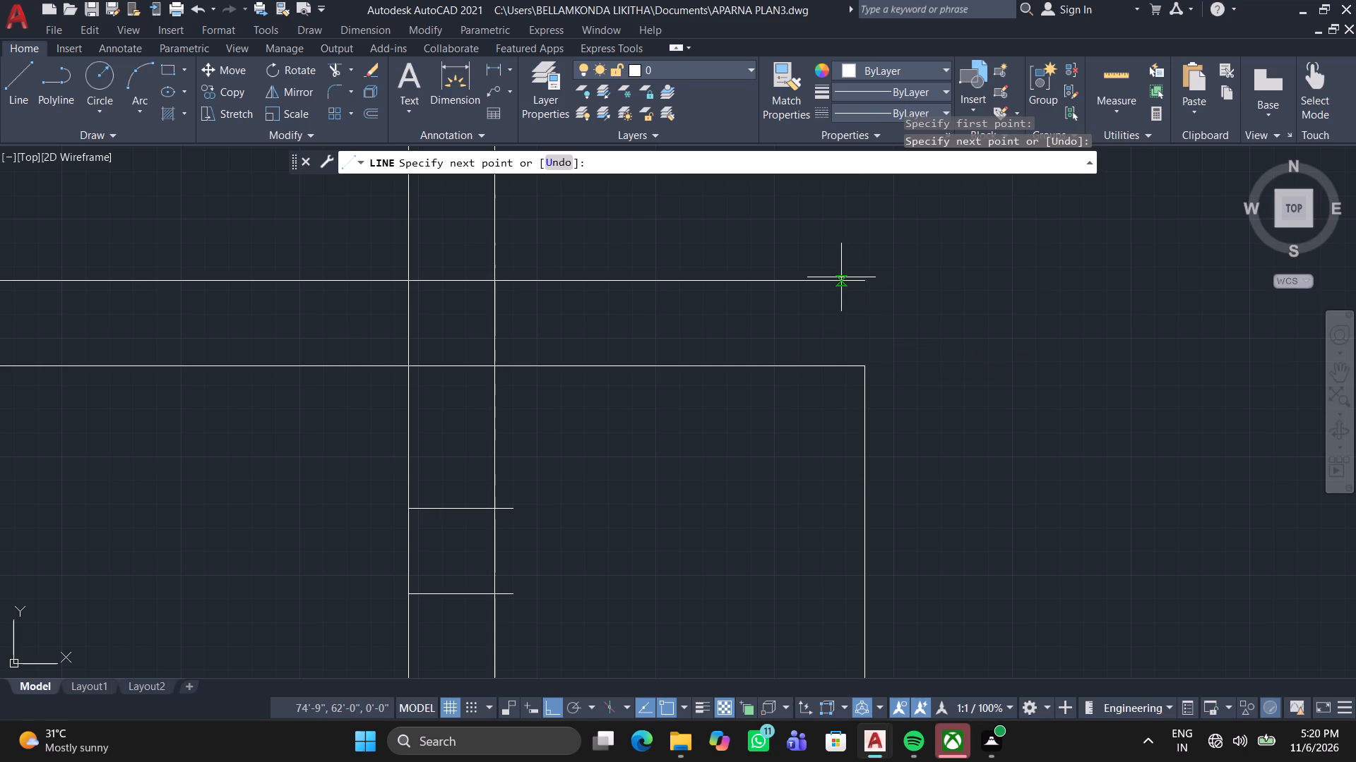
click(861, 366)
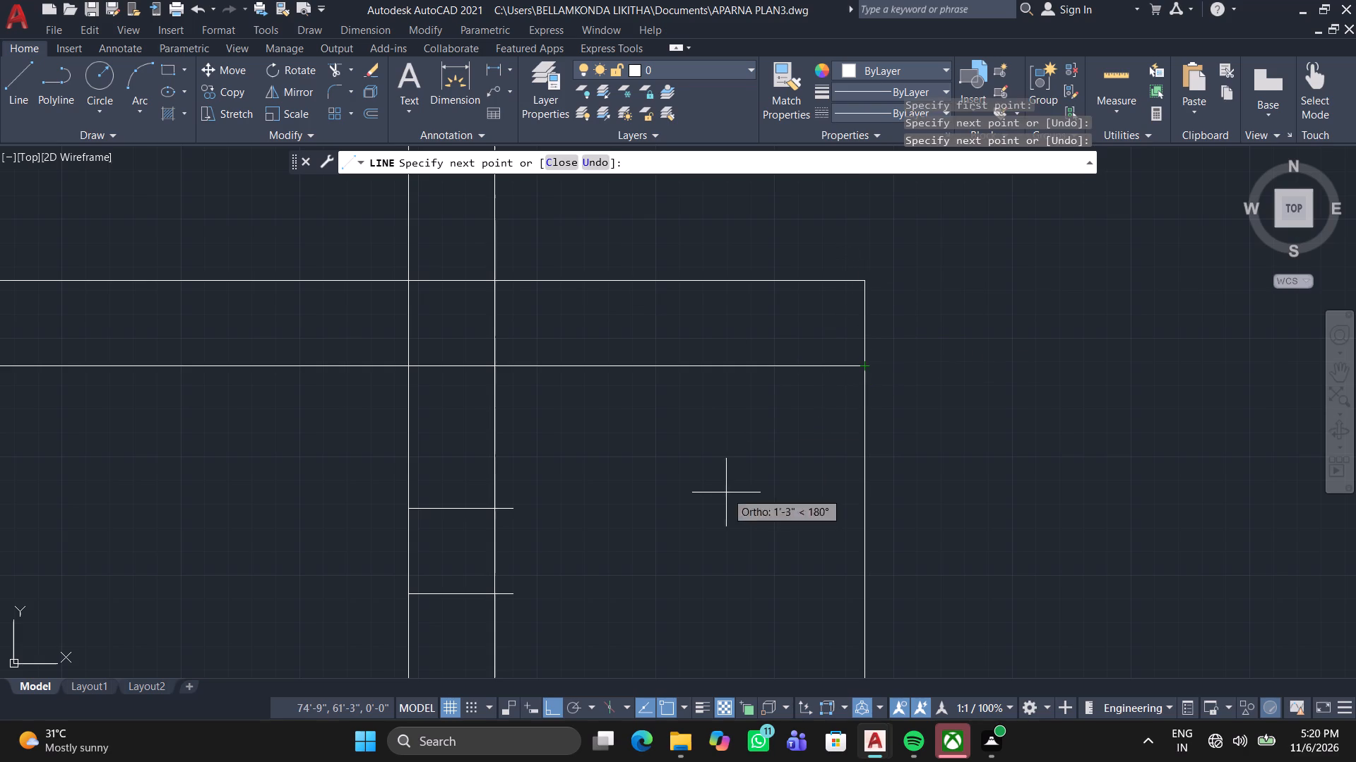
scroll(864, 476, down, 1)
middle_drag(865, 476, 764, 208)
scroll(775, 381, down, 1)
middle_drag(775, 381, 745, 339)
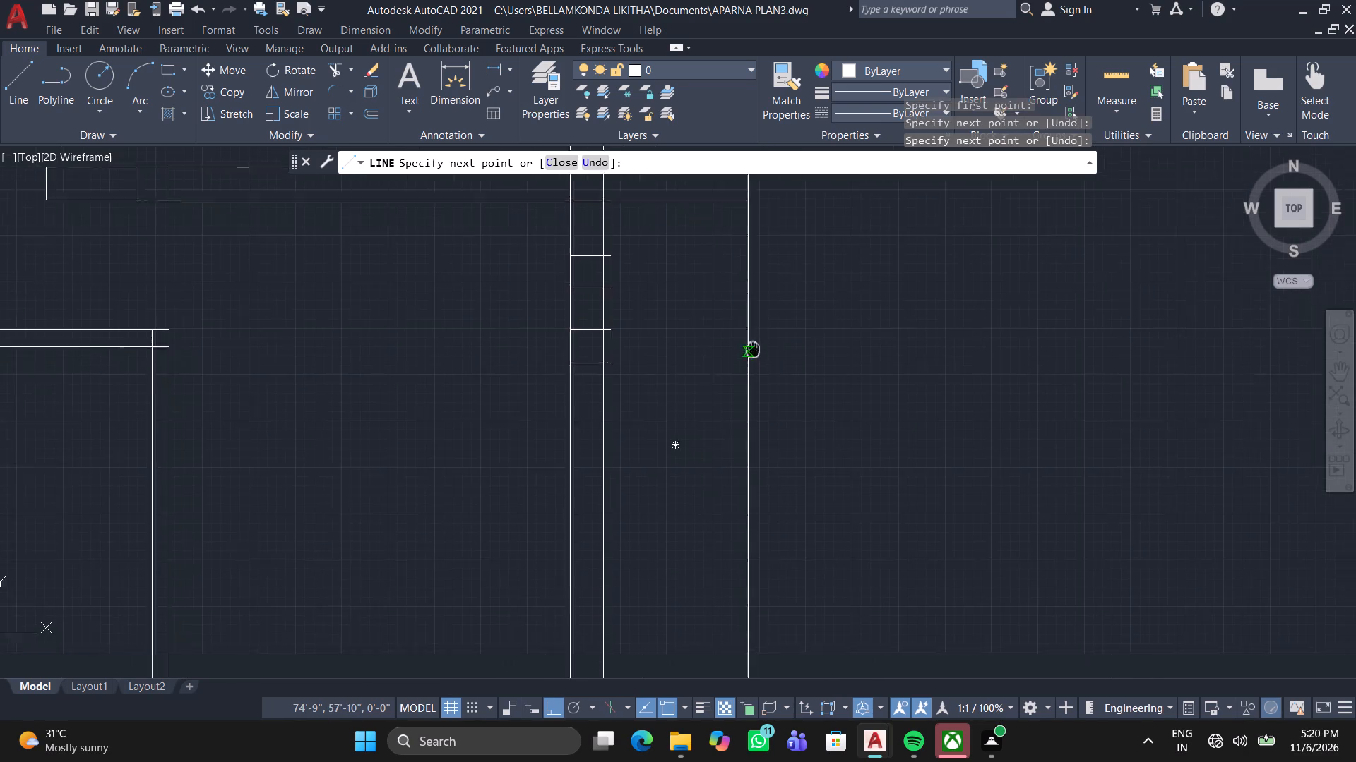
middle_drag(745, 339, 697, 279)
scroll(698, 283, down, 2)
key(space)
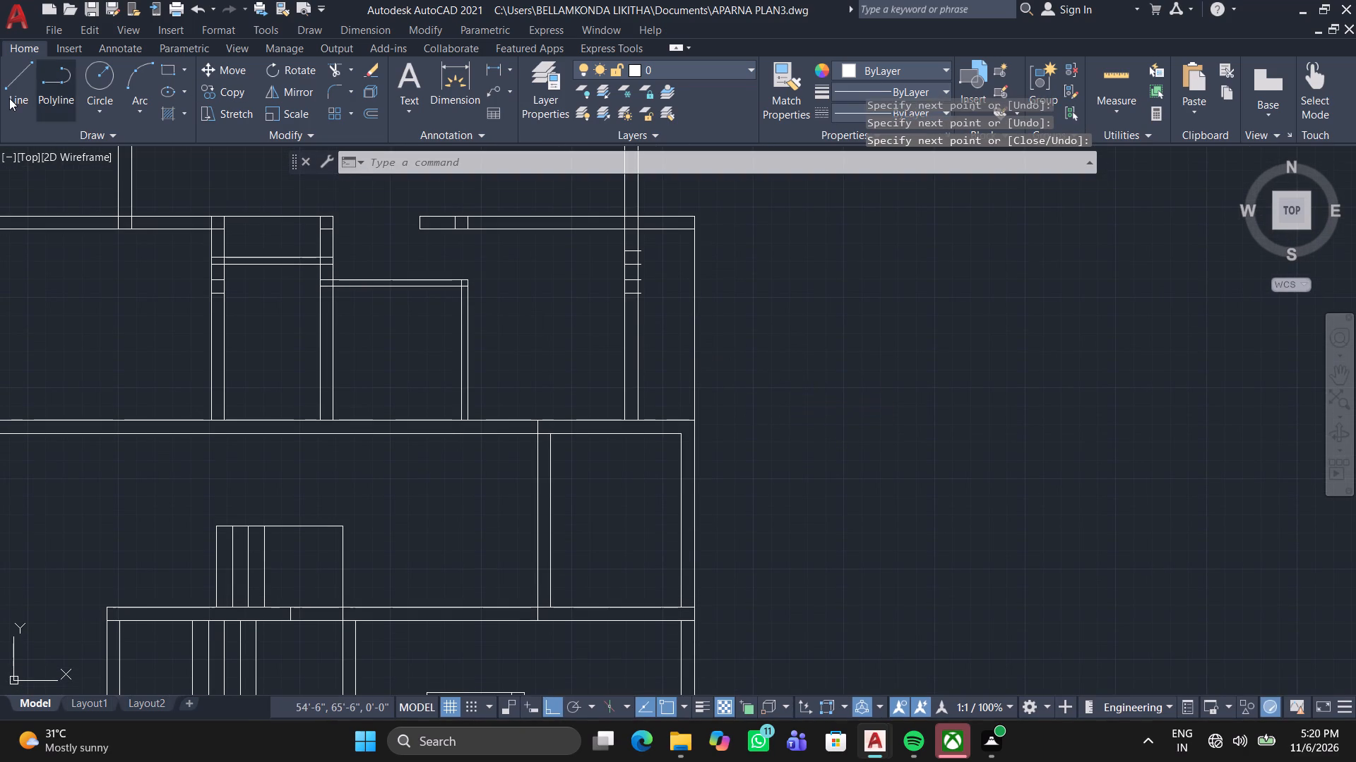
Draw a line 4.5" left from the right outer wall's junction with the middle wall, continuing up to the upper wall's lower line.
click(9, 98)
scroll(698, 407, up, 5)
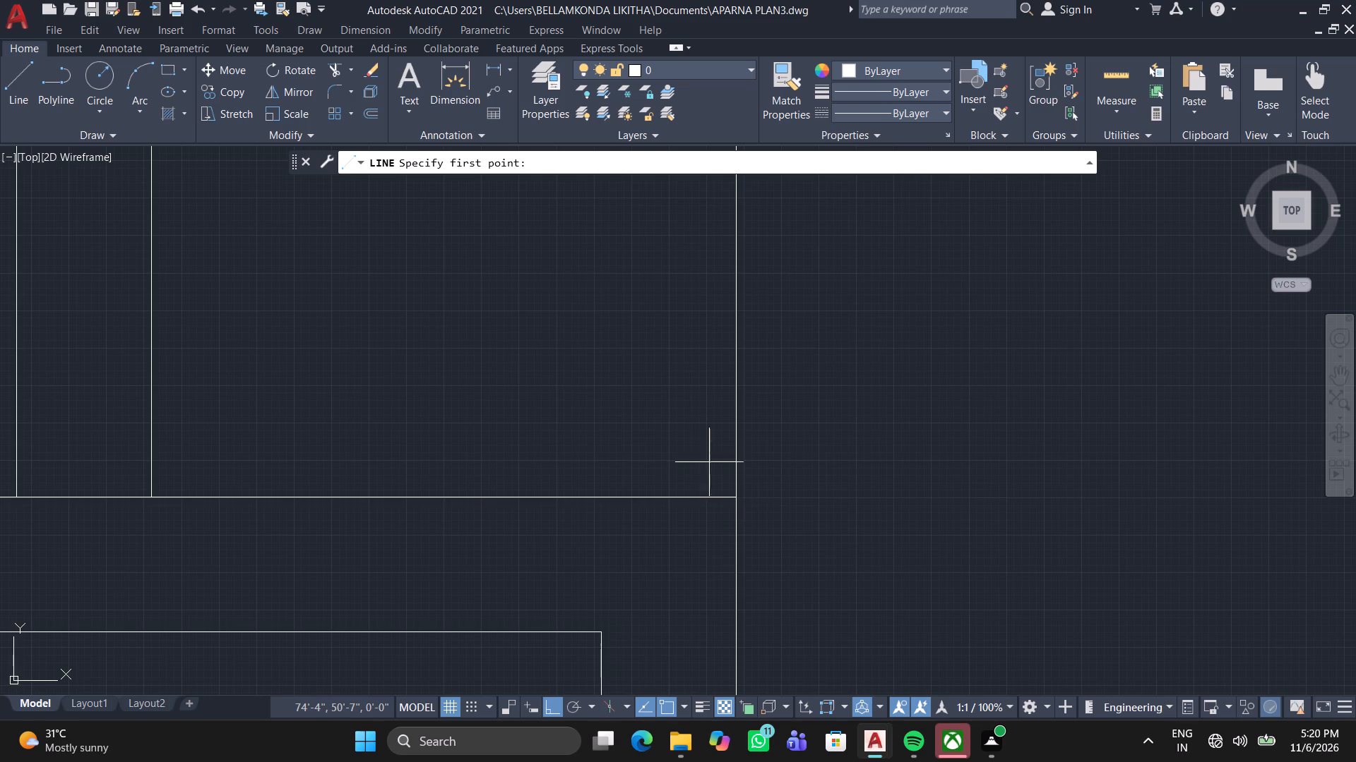
click(732, 502)
text(4.5)
key(Return)
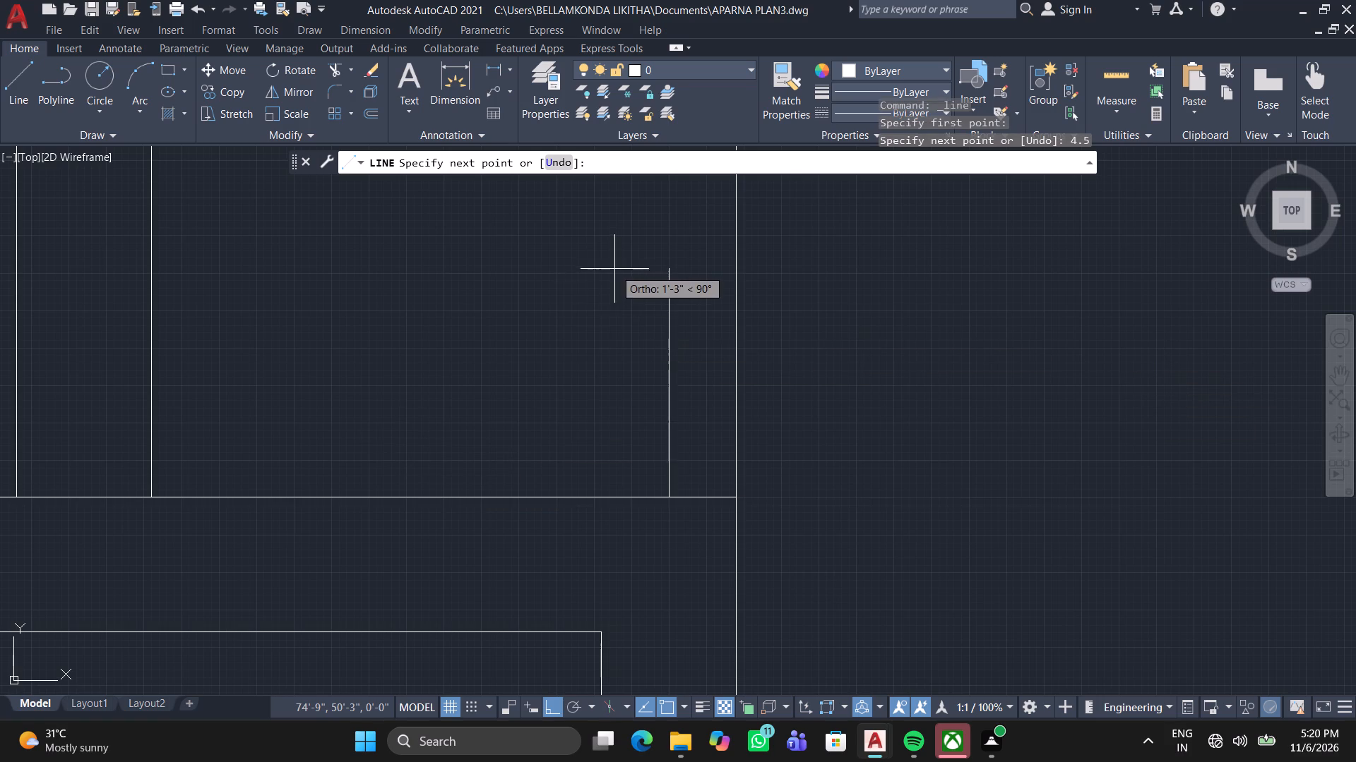
middle_drag(614, 294, 576, 525)
scroll(575, 525, down, 2)
middle_drag(586, 399, 589, 475)
scroll(578, 433, down, 1)
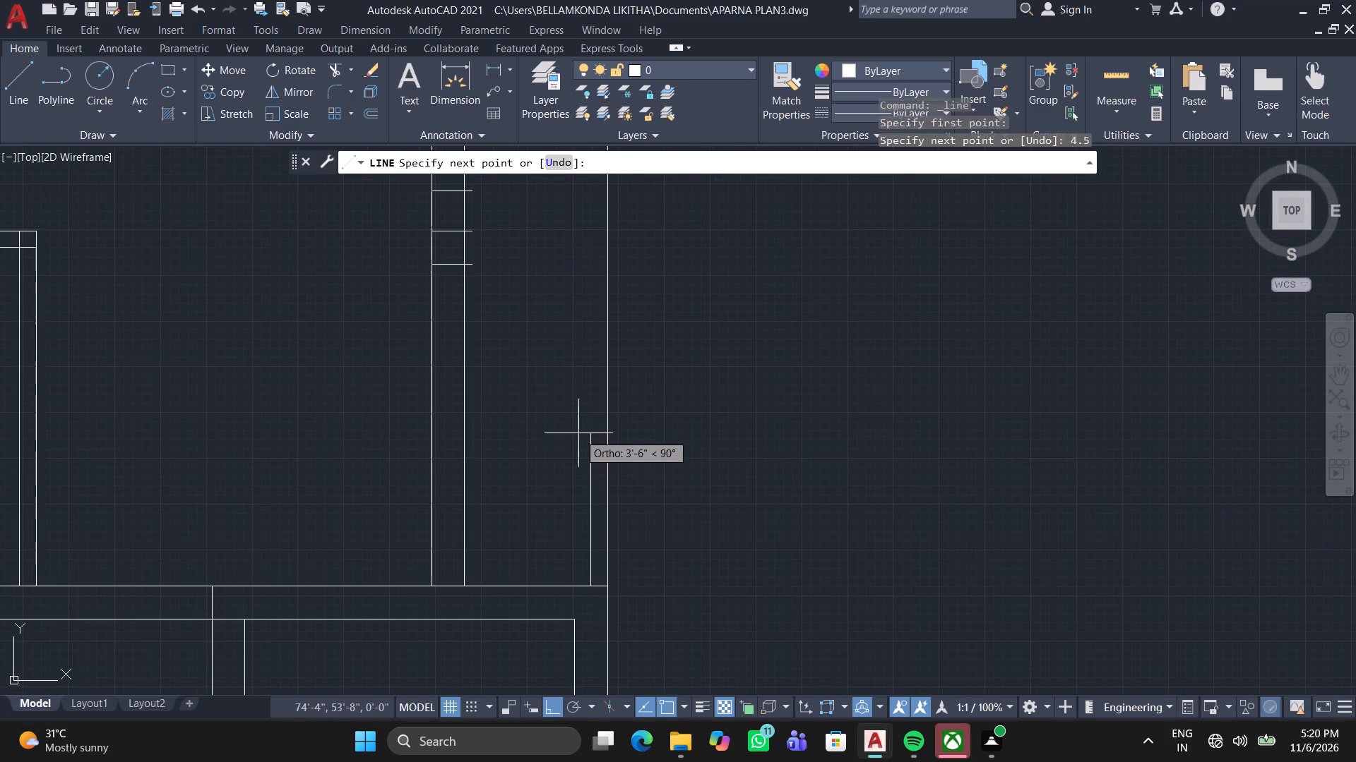
middle_drag(575, 435, 575, 594)
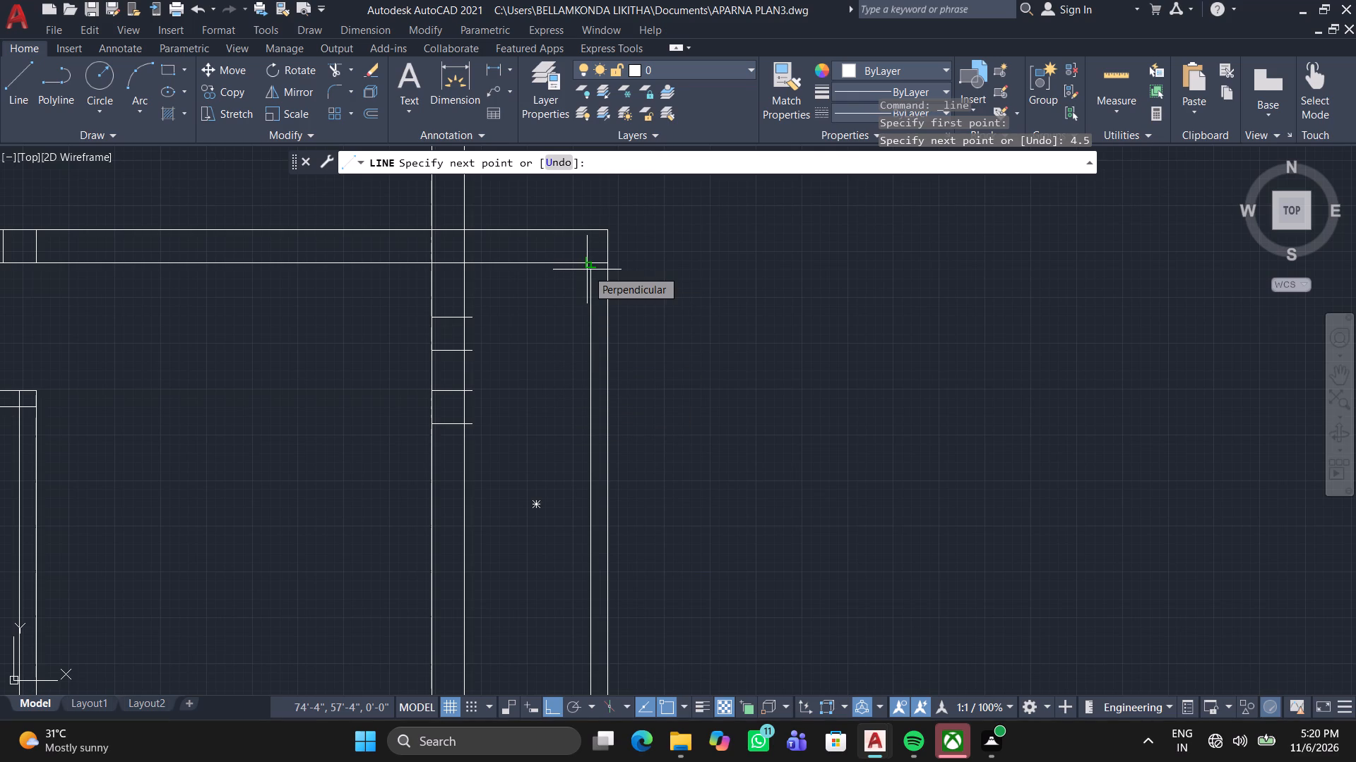
scroll(588, 270, up, 2)
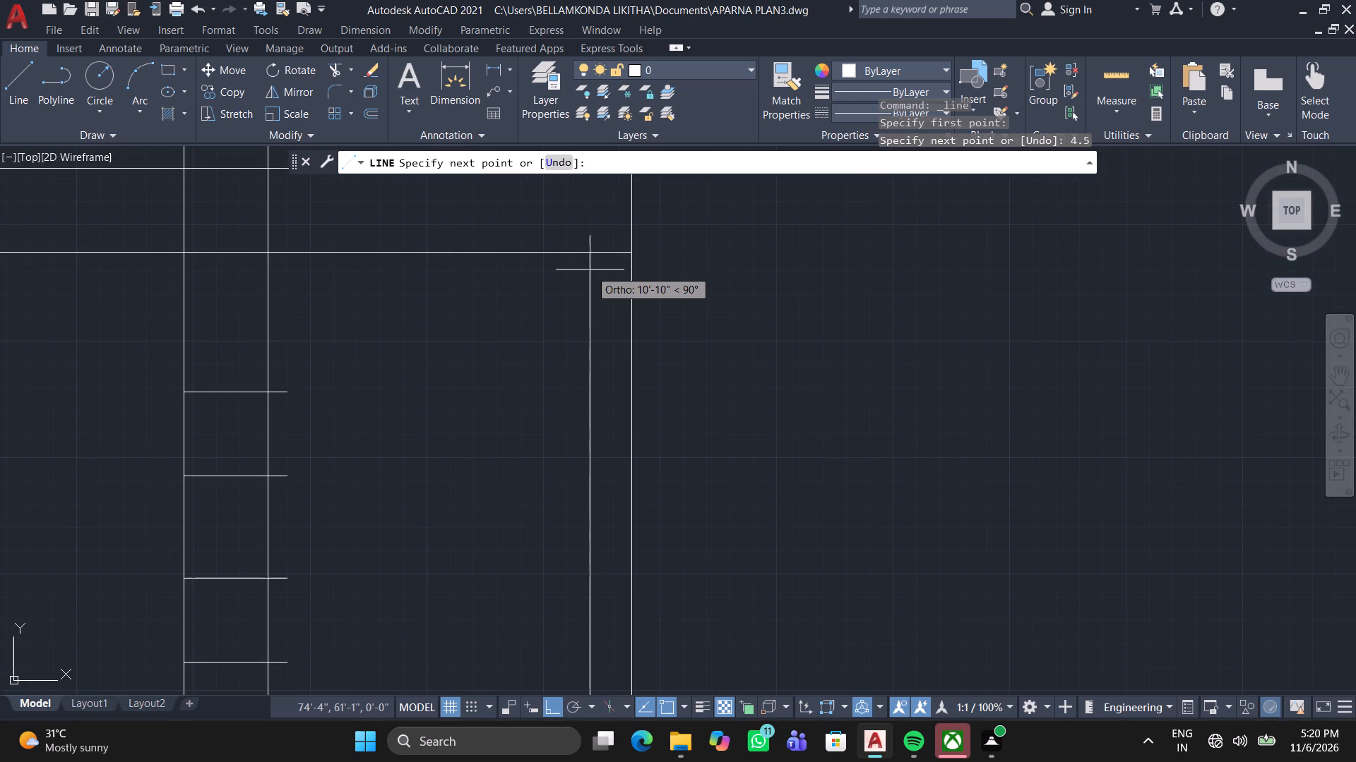
click(590, 251)
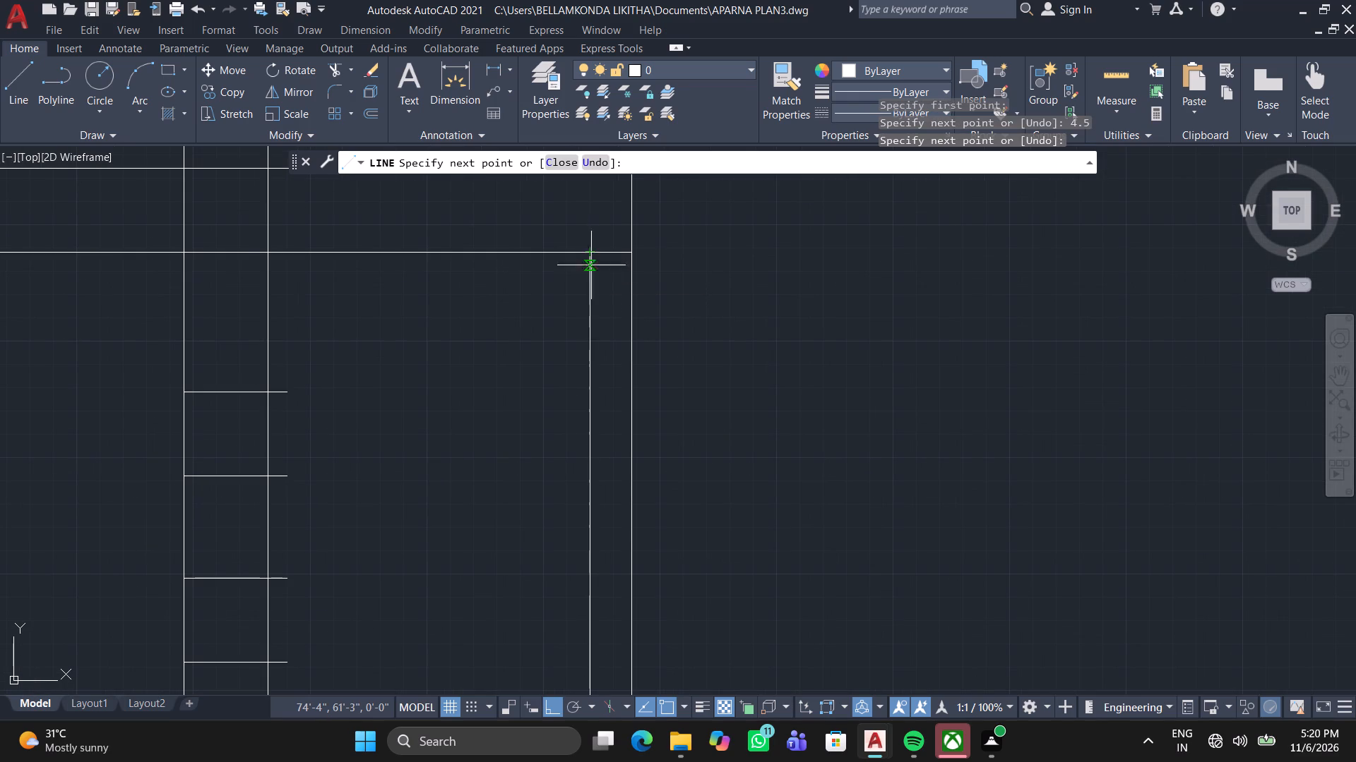
scroll(466, 407, down, 2)
middle_click(471, 386)
middle_drag(445, 502, 463, 435)
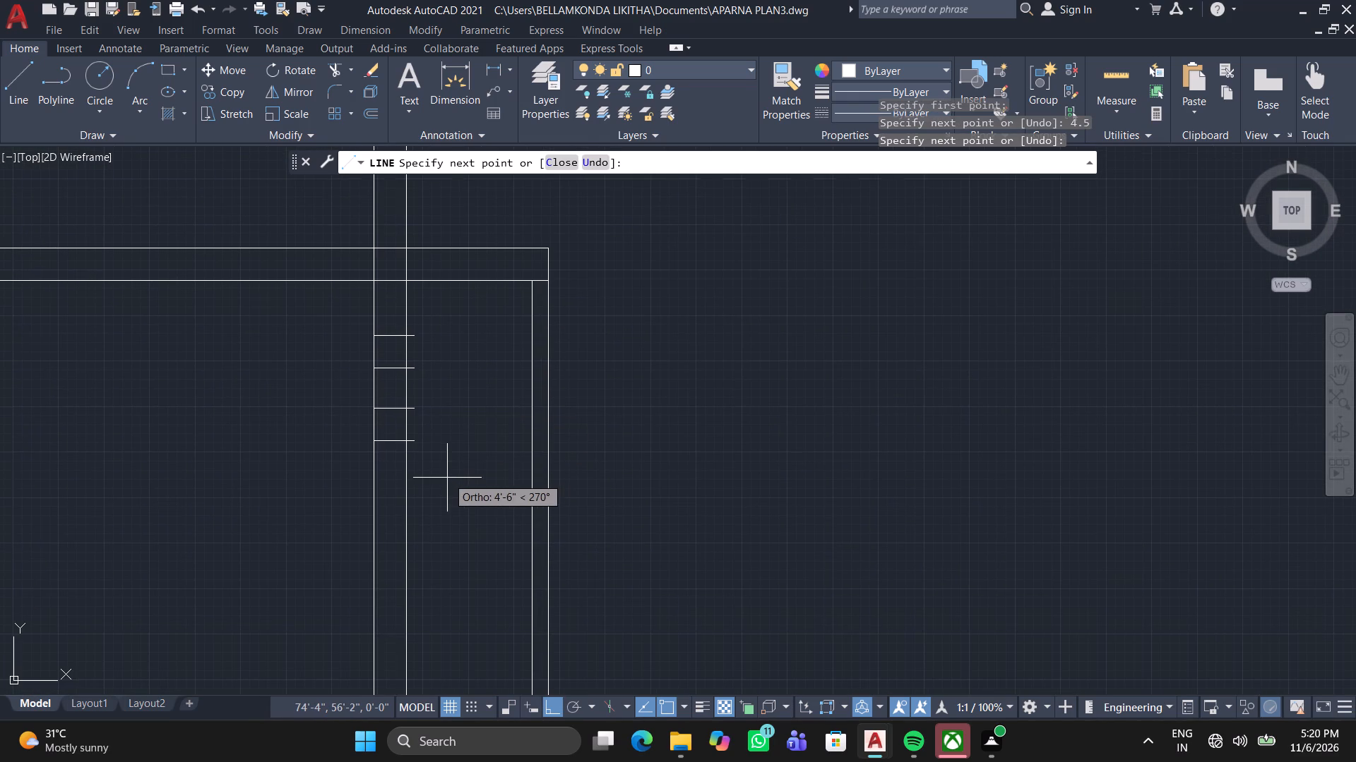
key(space)
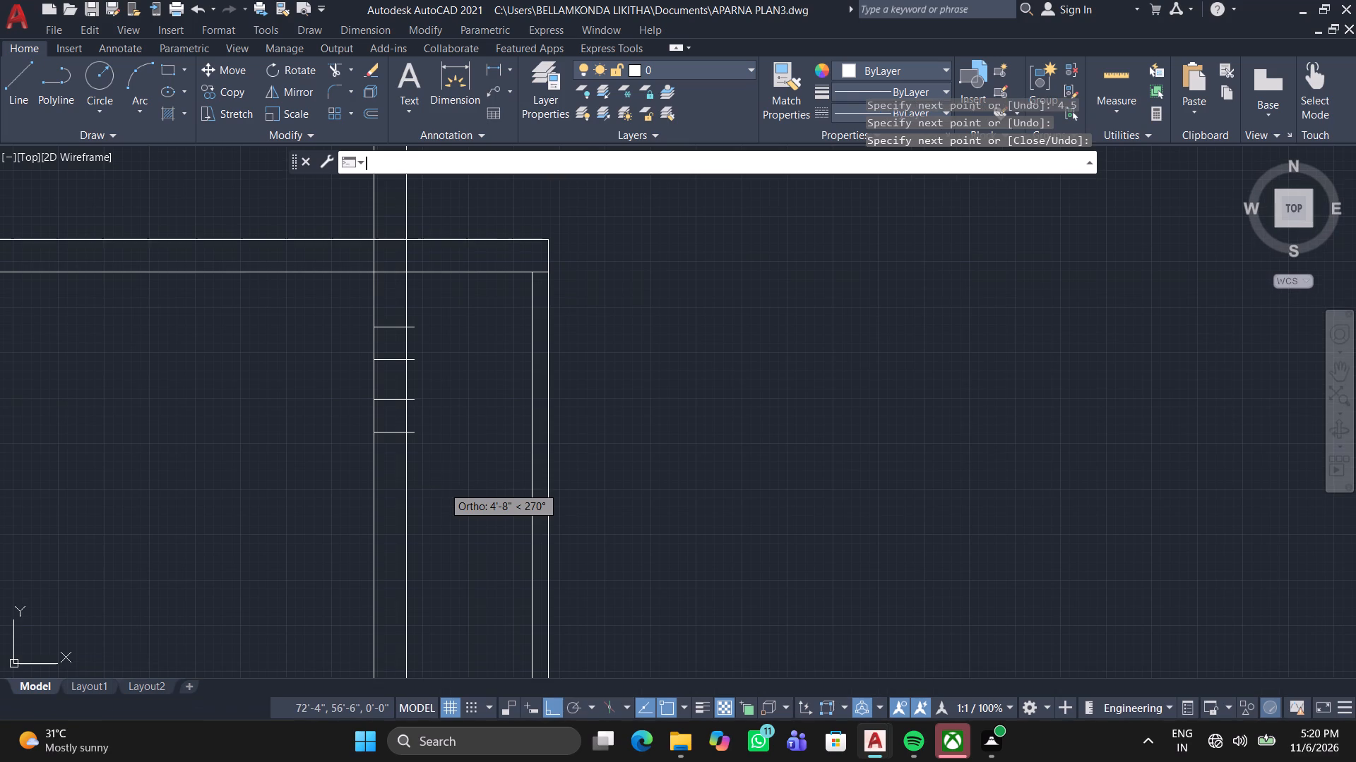
Draw a rectangle between the 9" wall and the new inner line, starting where the 9" wall meets the upper wall's lower line.
middle_drag(442, 490, 436, 427)
middle_click(436, 427)
scroll(432, 425, down, 1)
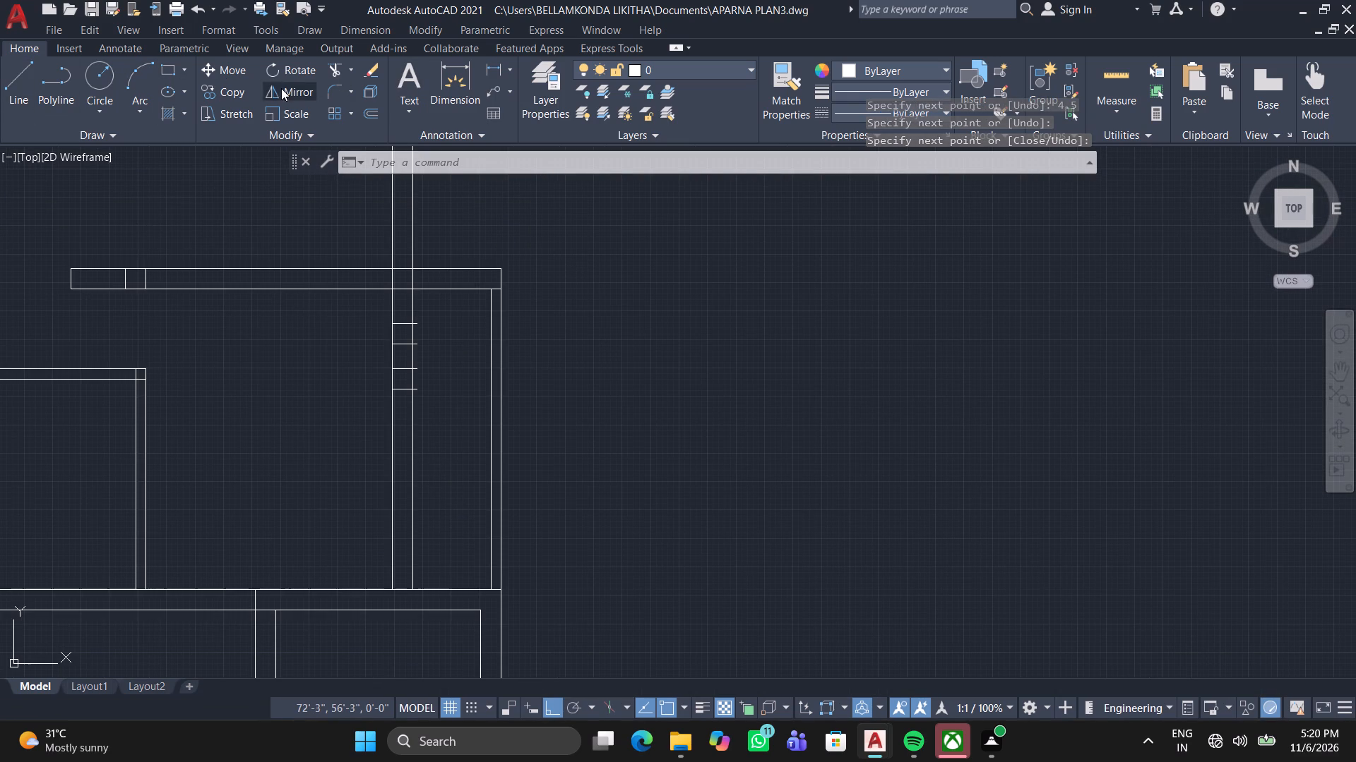
click(166, 70)
scroll(447, 311, up, 2)
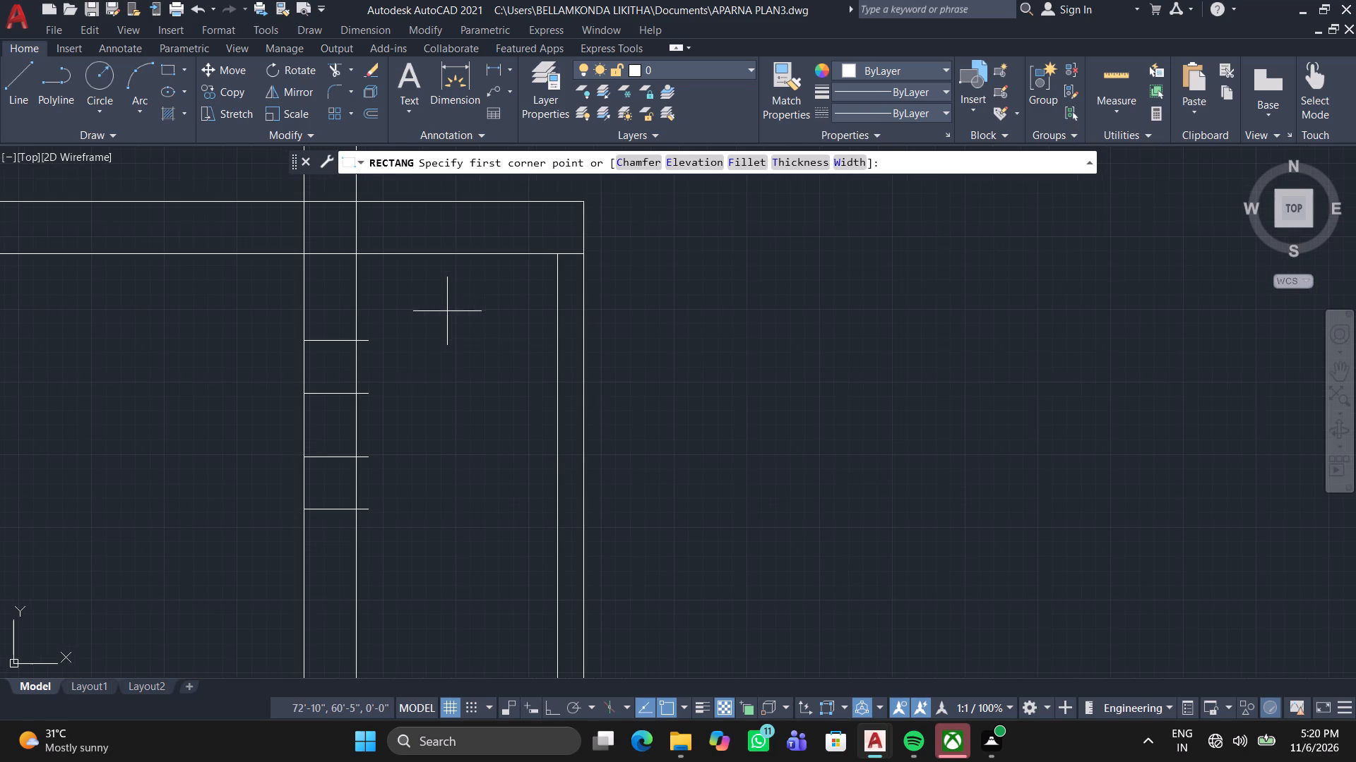
click(357, 250)
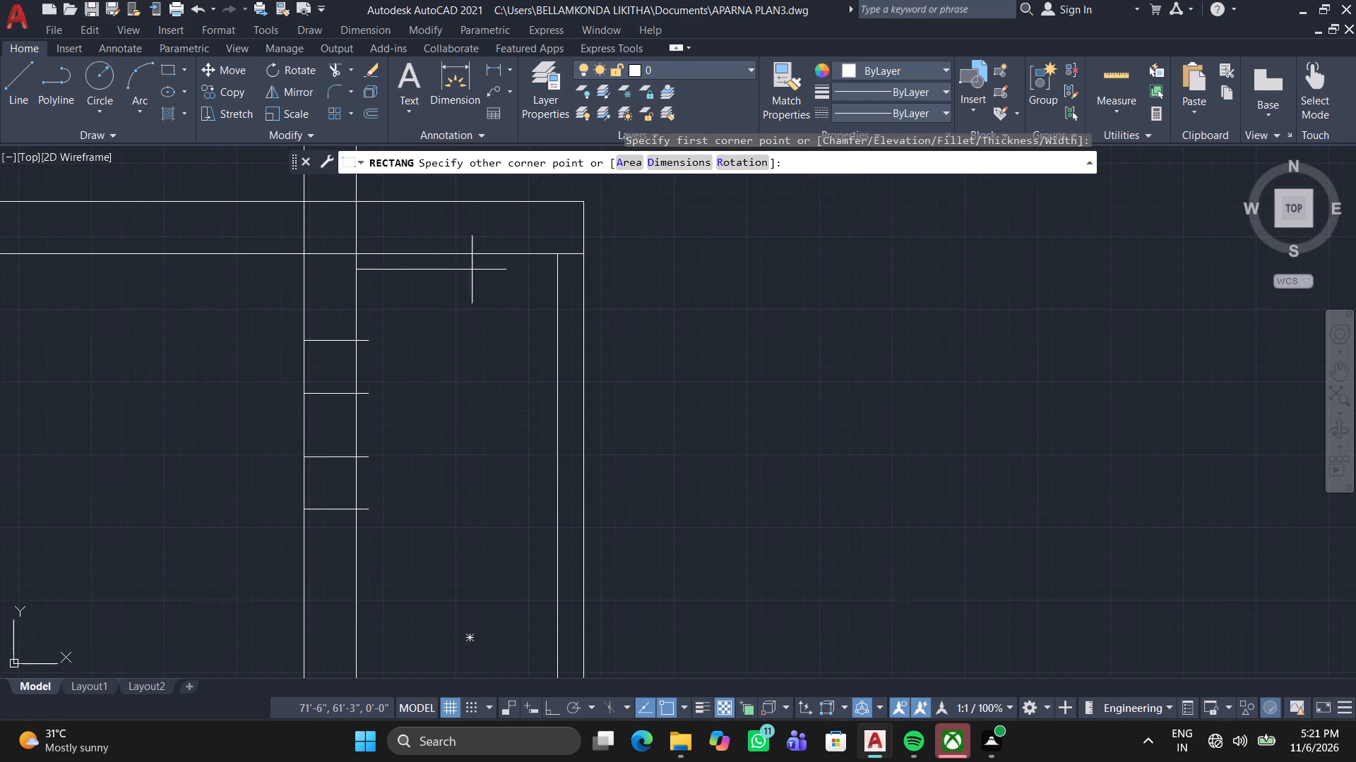
scroll(556, 437, down, 2)
middle_click(556, 437)
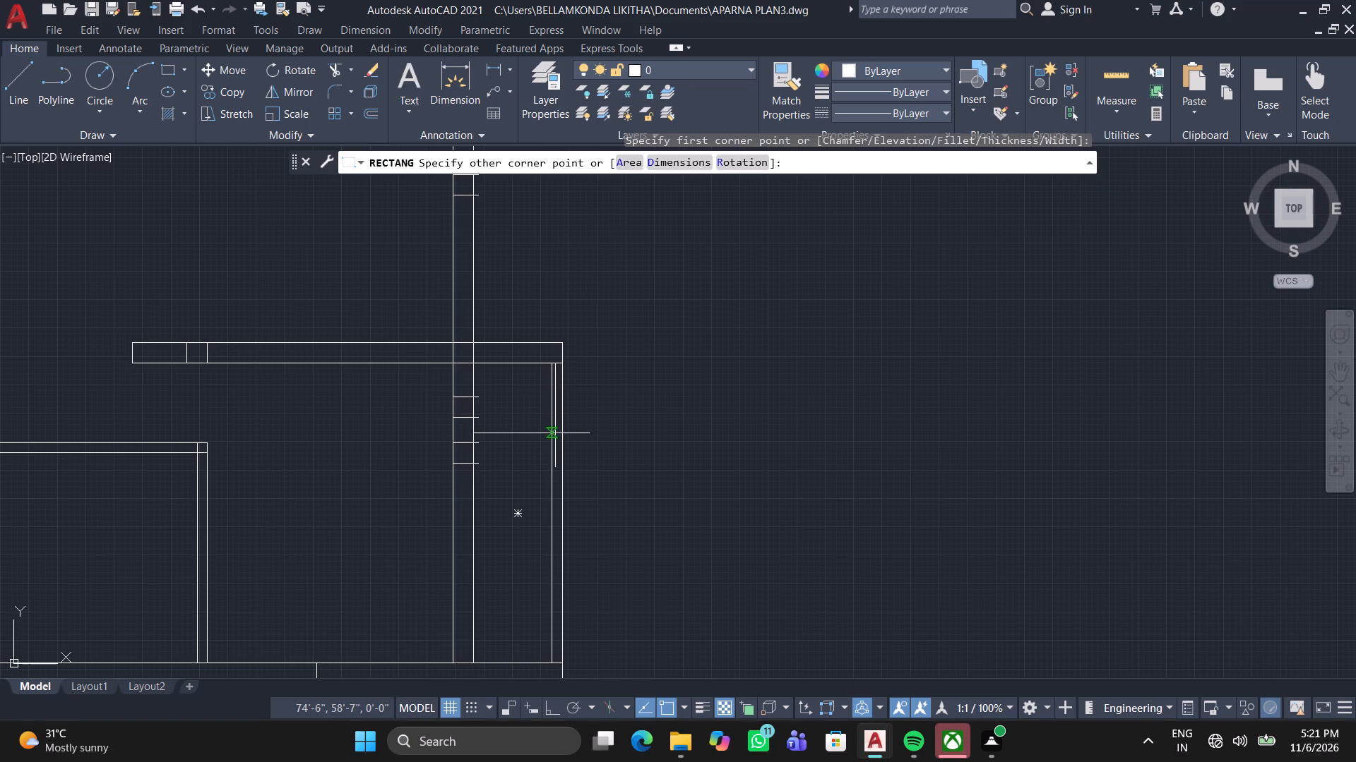
scroll(557, 433, up, 3)
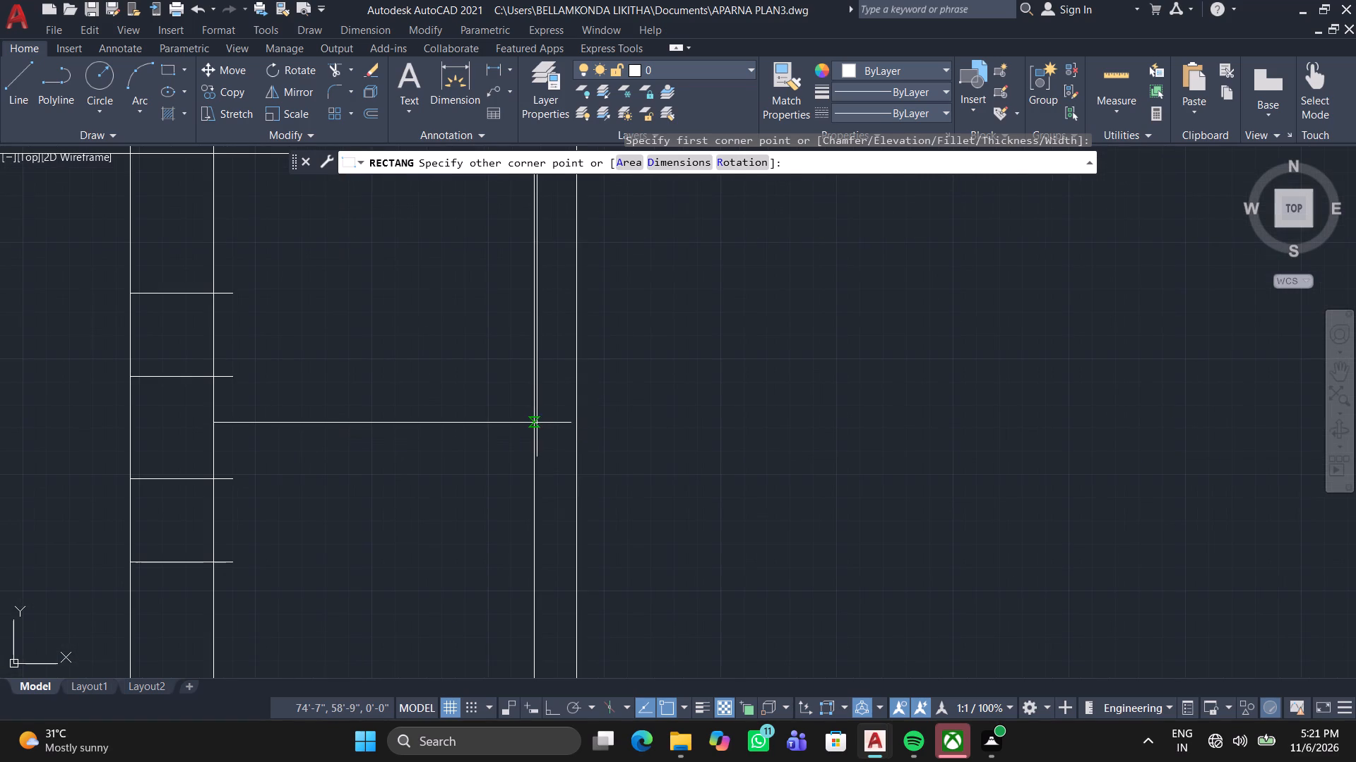
click(537, 423)
Copy the rectangle straight down three times at about 2'-11" spacing, leaving narrow gaps, to fill the strip down to the middle wall.
click(485, 442)
click(423, 386)
right_click(412, 439)
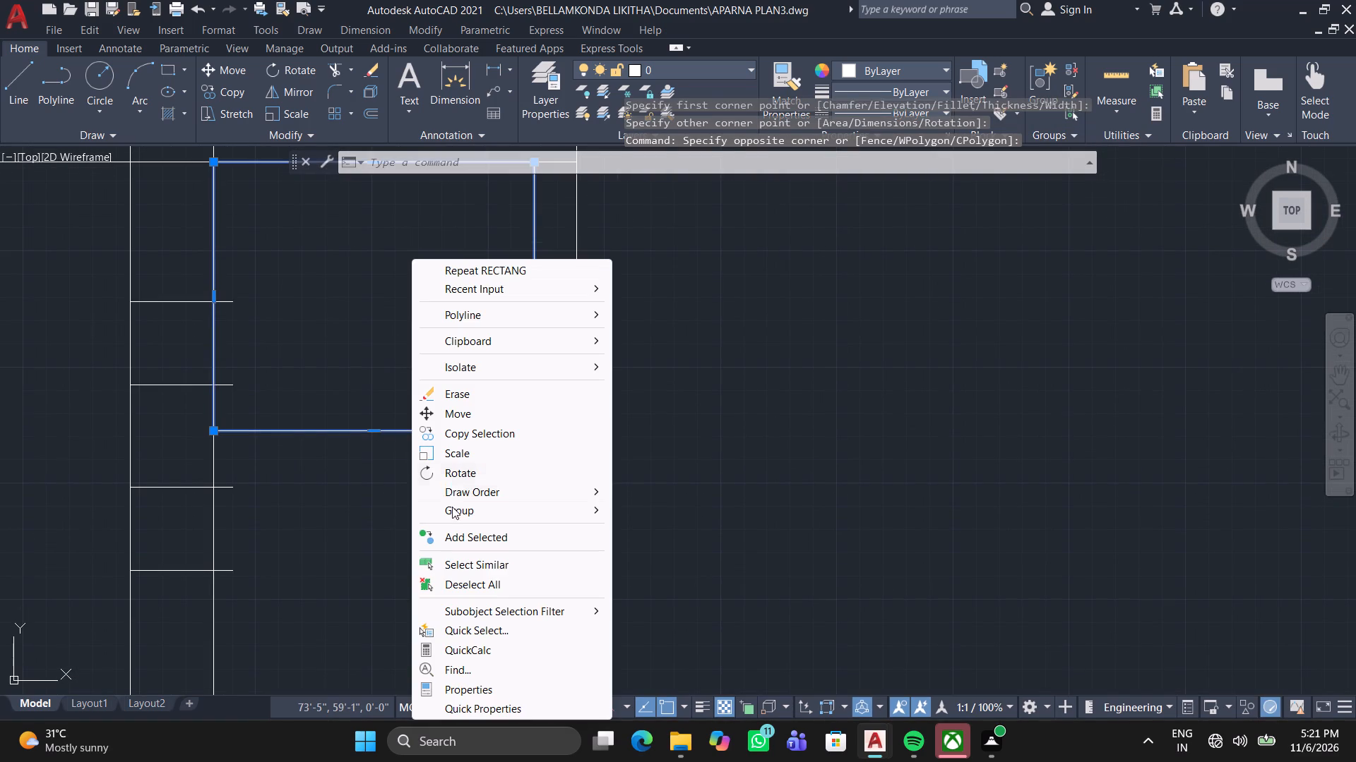
click(471, 436)
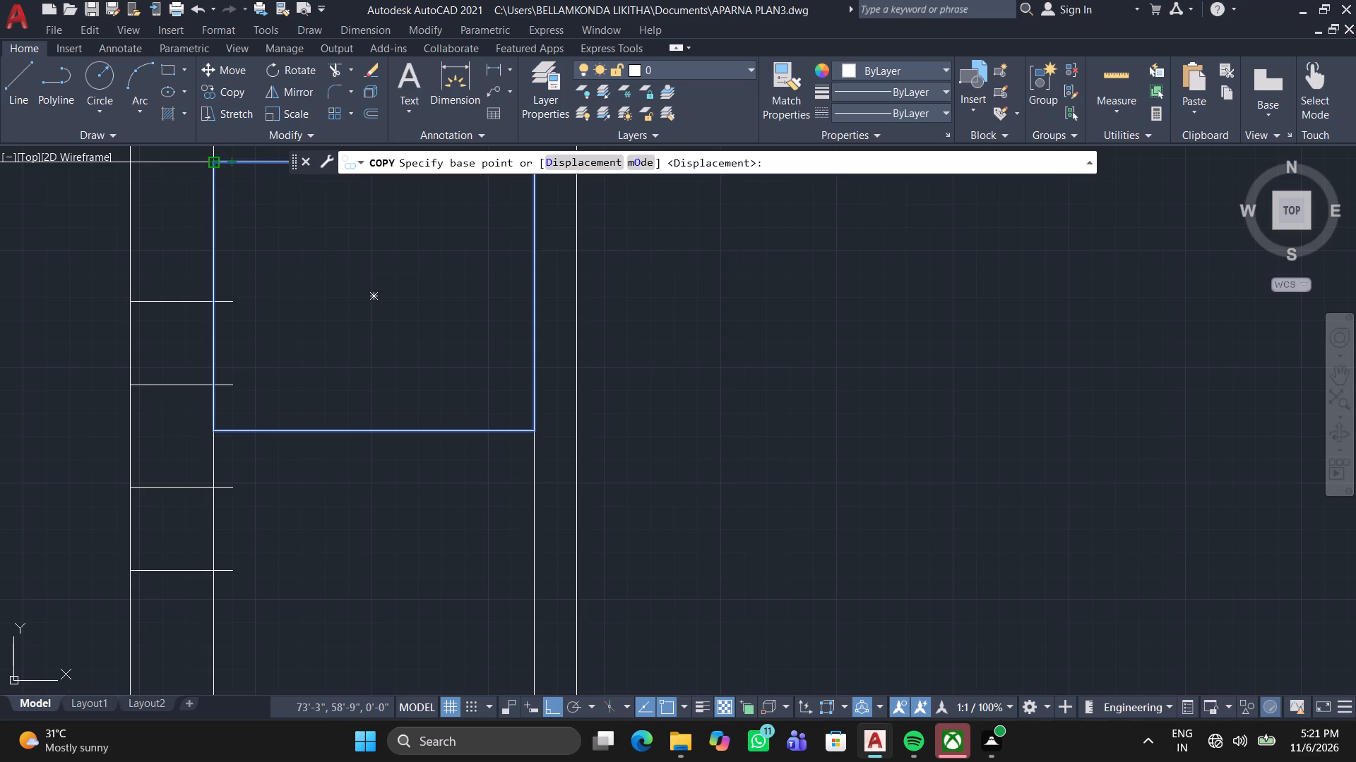
click(211, 164)
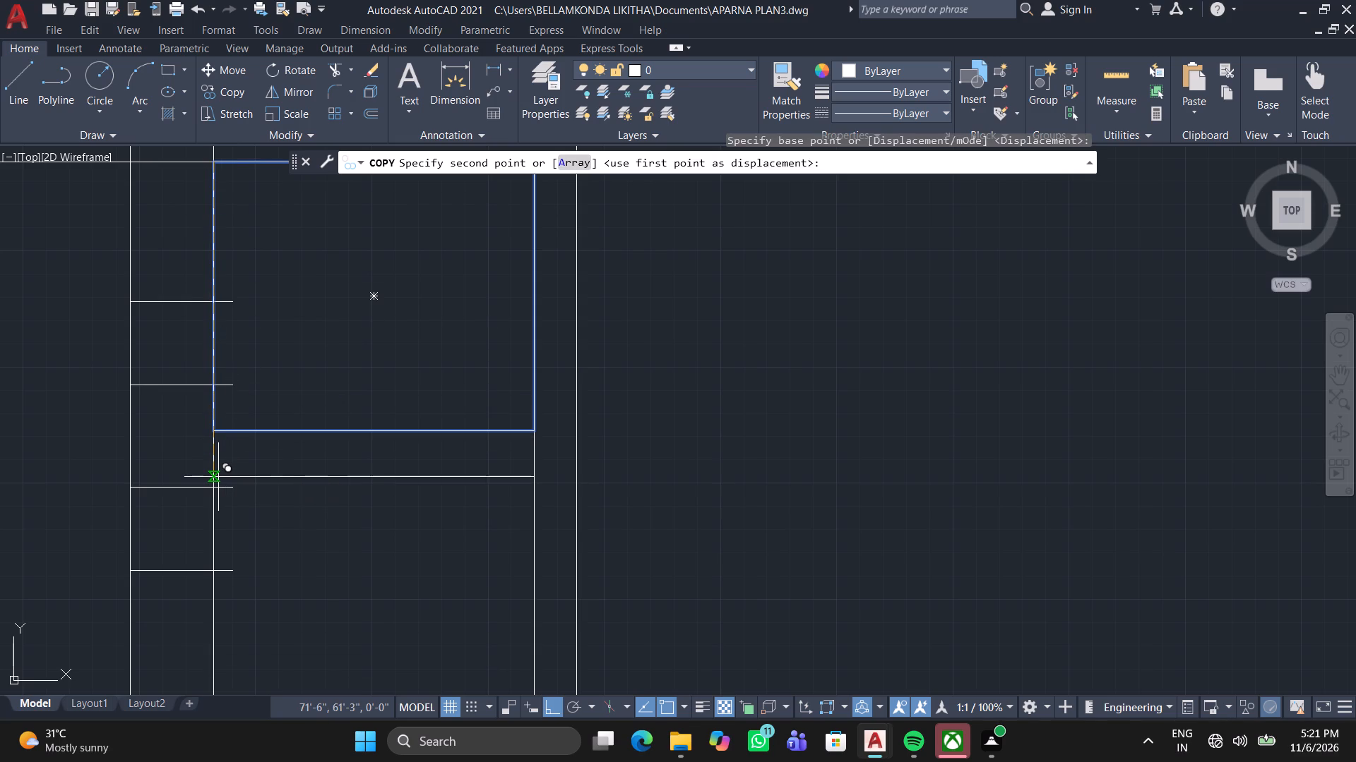
click(218, 480)
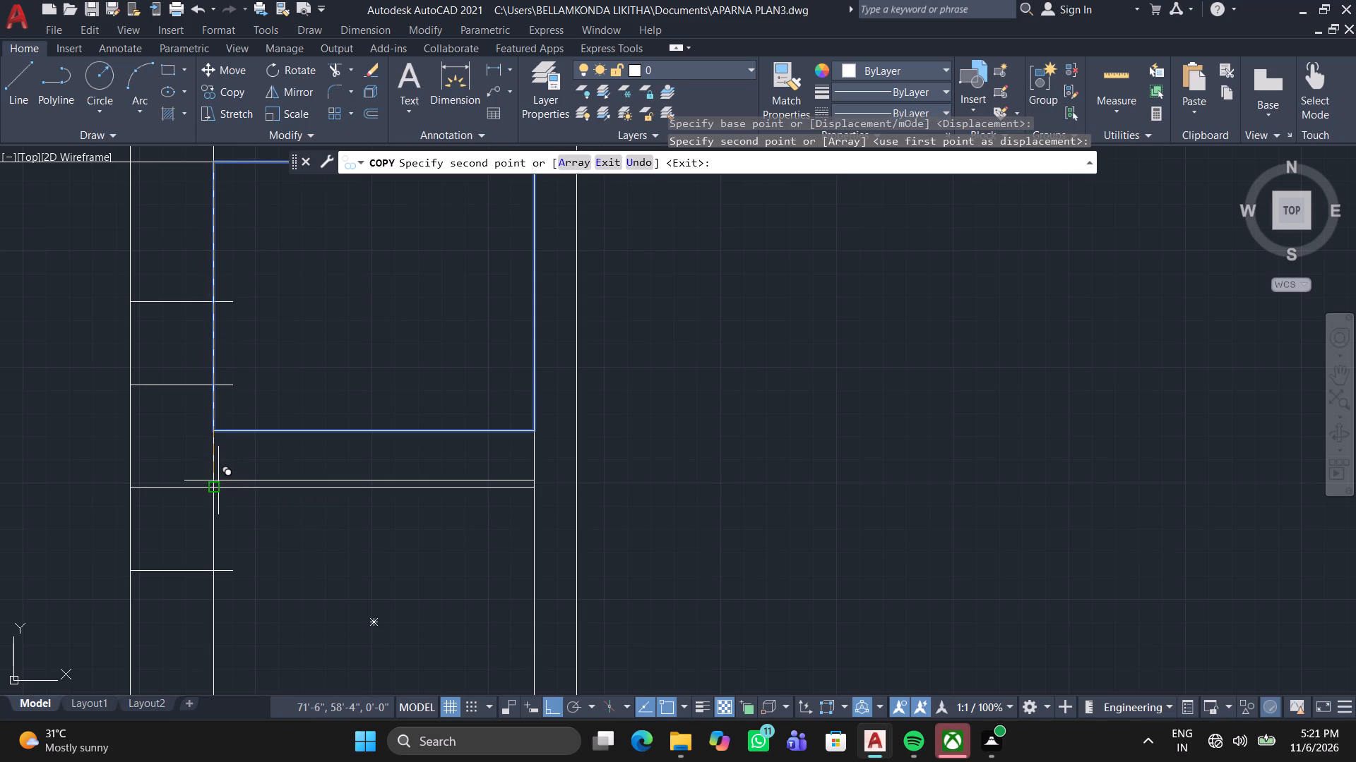
scroll(256, 441, down, 1)
middle_drag(255, 445, 259, 356)
middle_drag(205, 671, 259, 436)
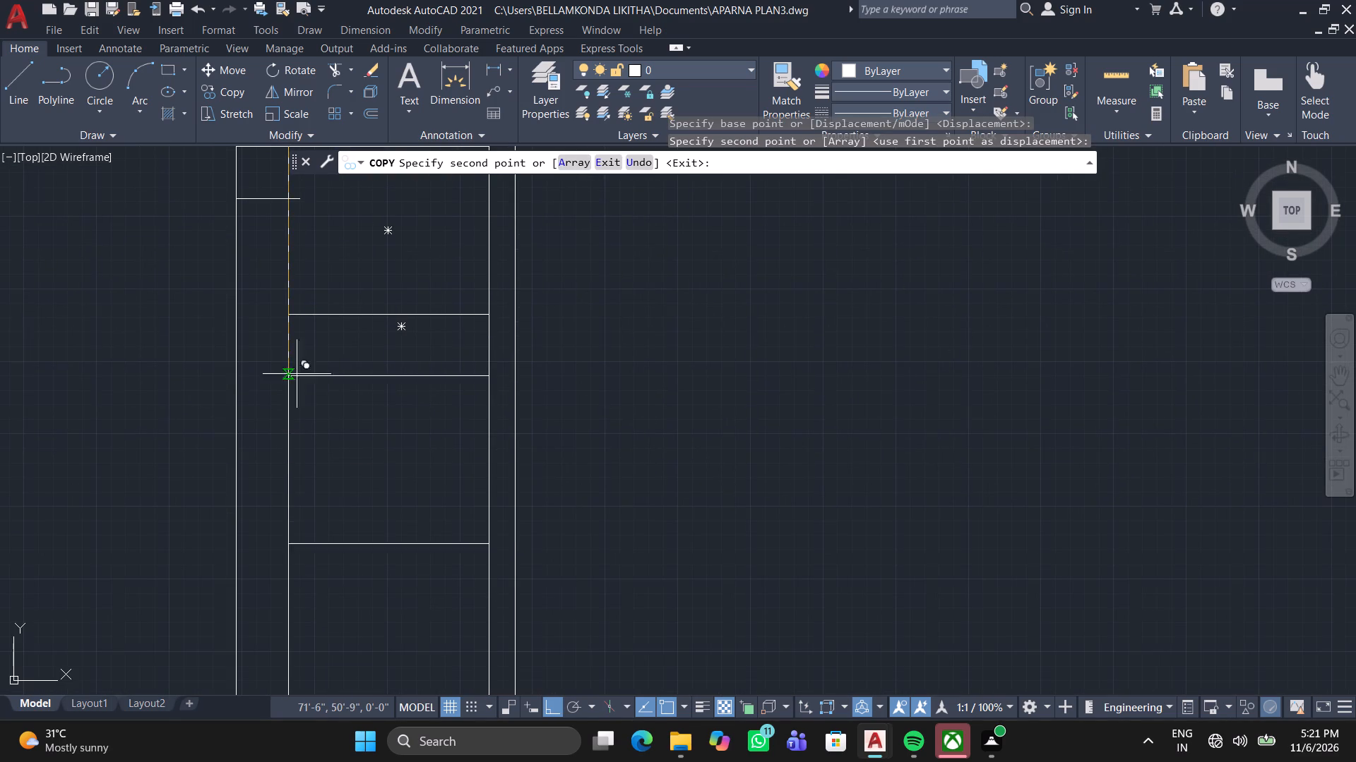
click(287, 353)
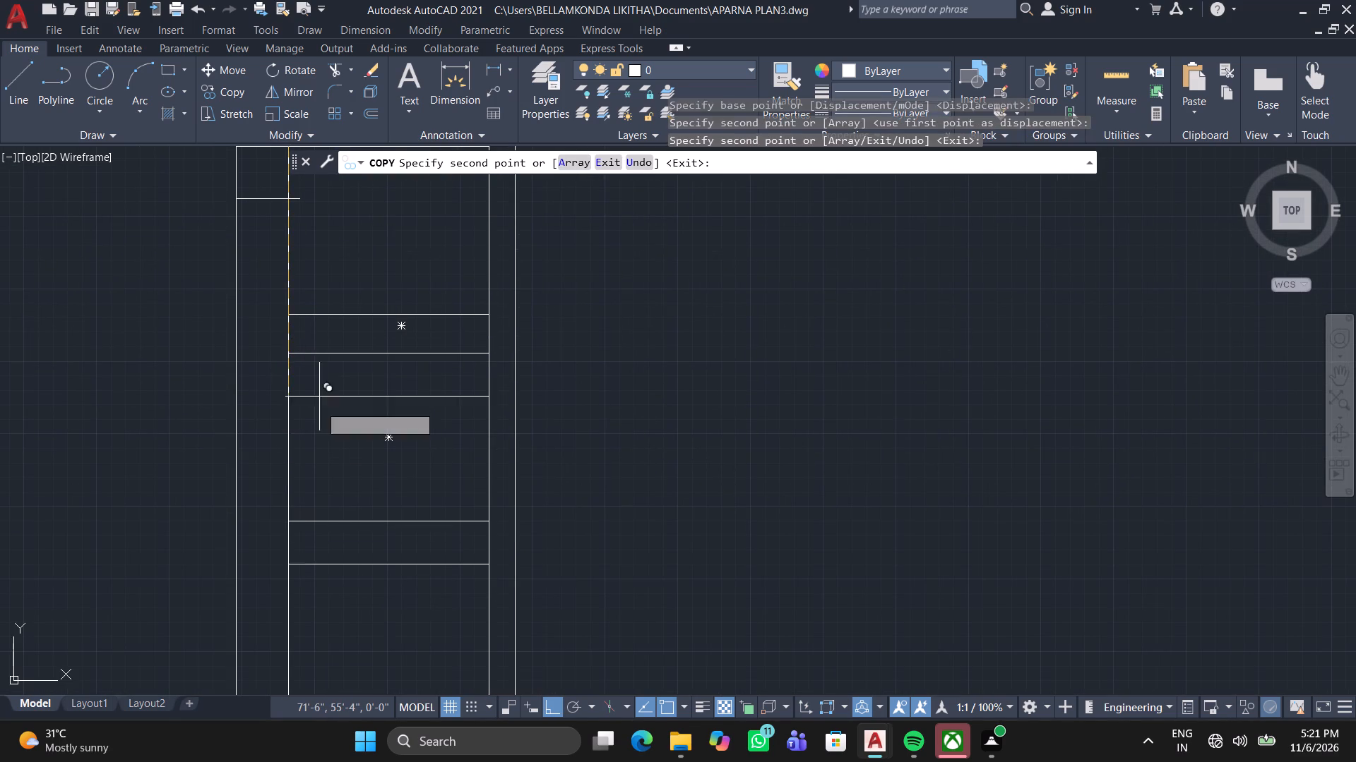
middle_drag(307, 488, 334, 331)
scroll(305, 441, down, 1)
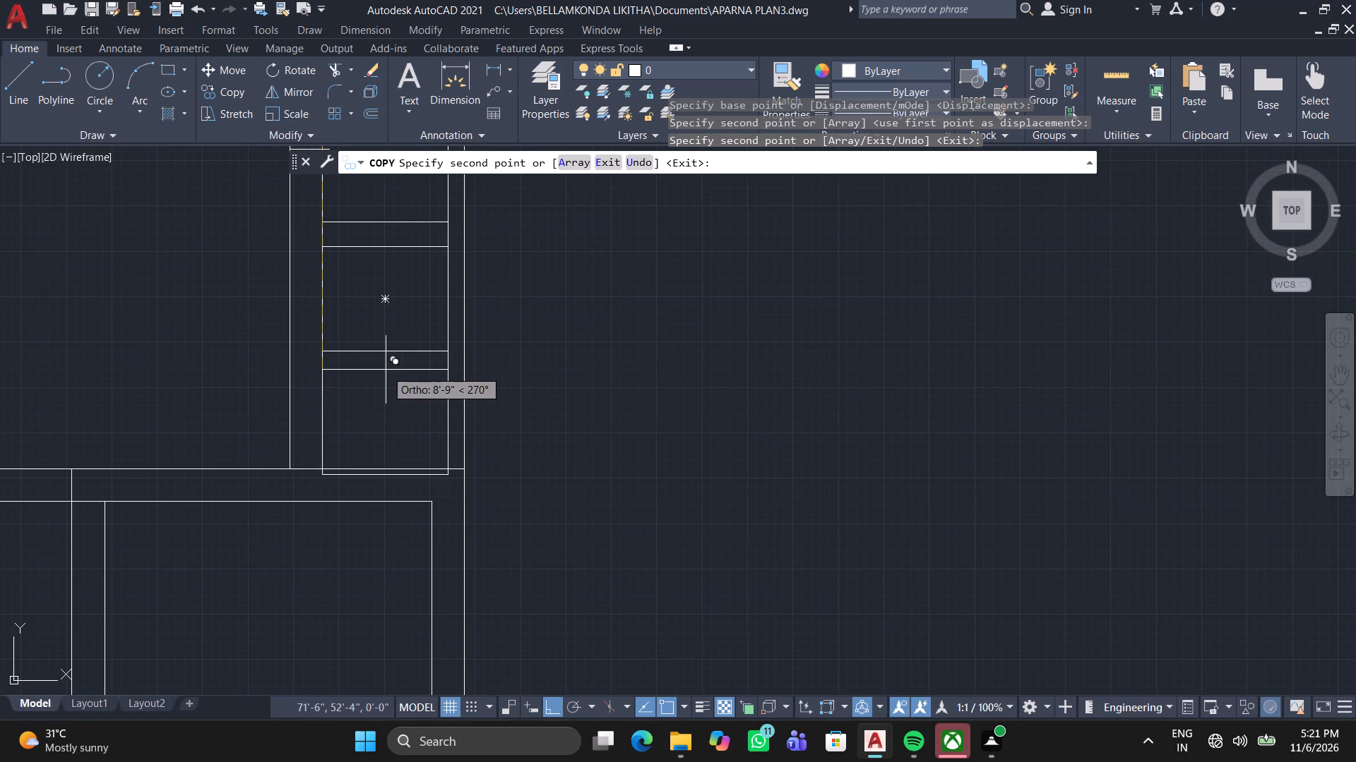
scroll(378, 370, up, 2)
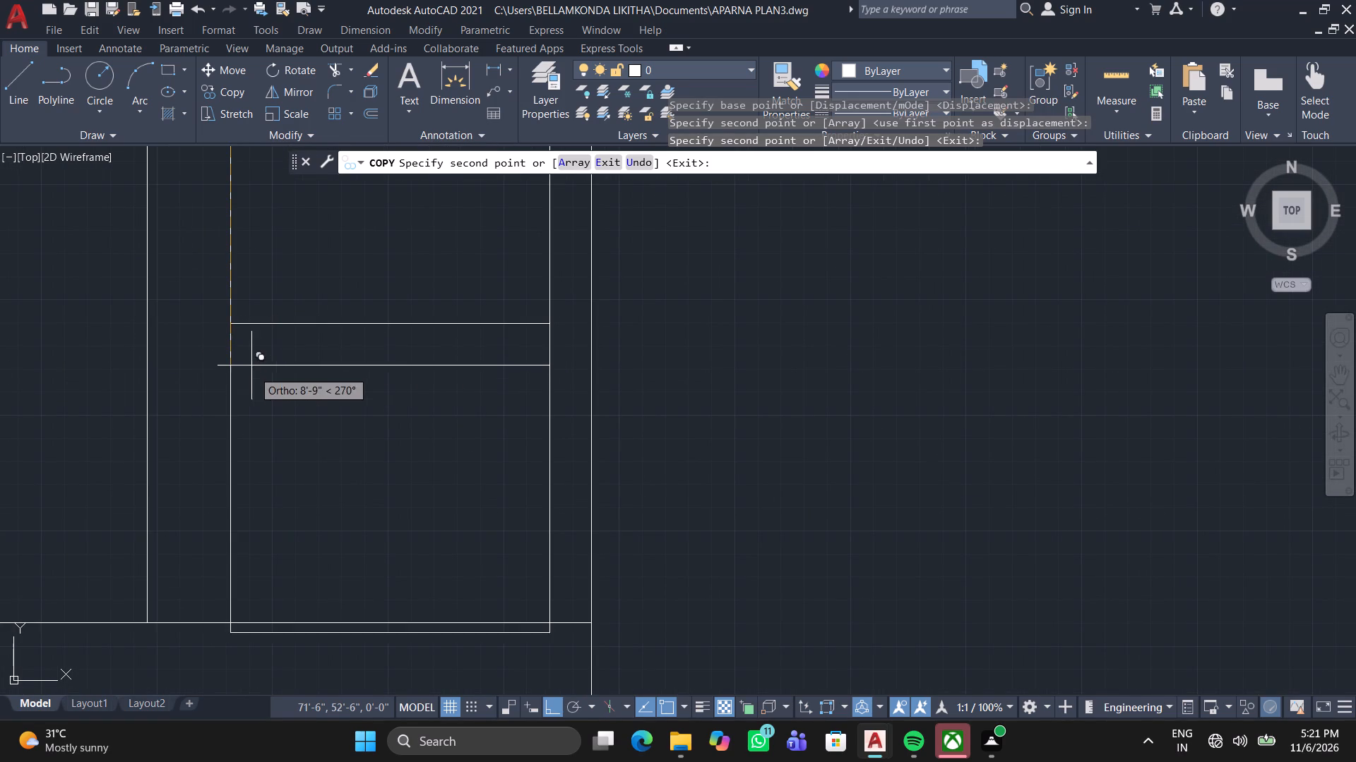
click(249, 375)
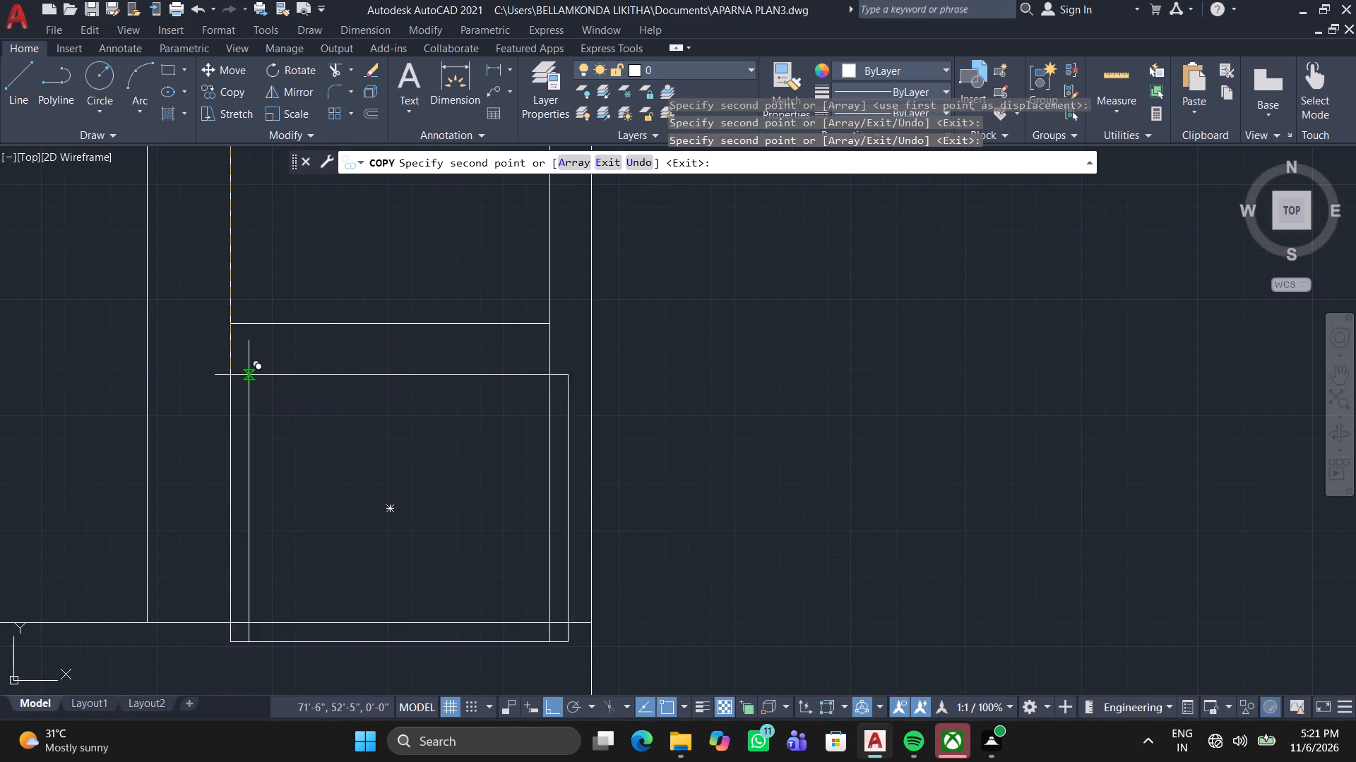
key(space)
Start the Trim command for the strip with the stacked rectangles beside the right outer wall.
scroll(308, 402, down, 3)
middle_click(308, 407)
middle_drag(474, 346, 484, 424)
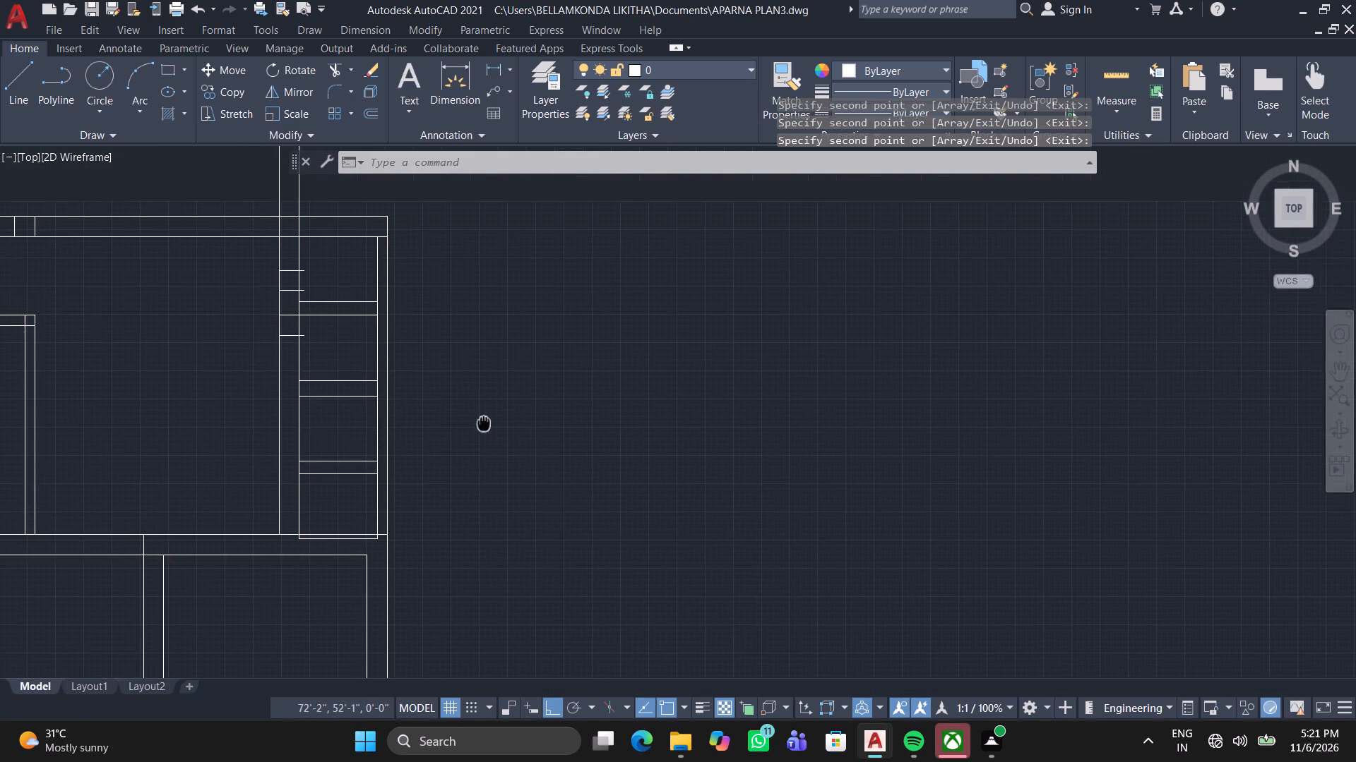
middle_drag(484, 424, 487, 425)
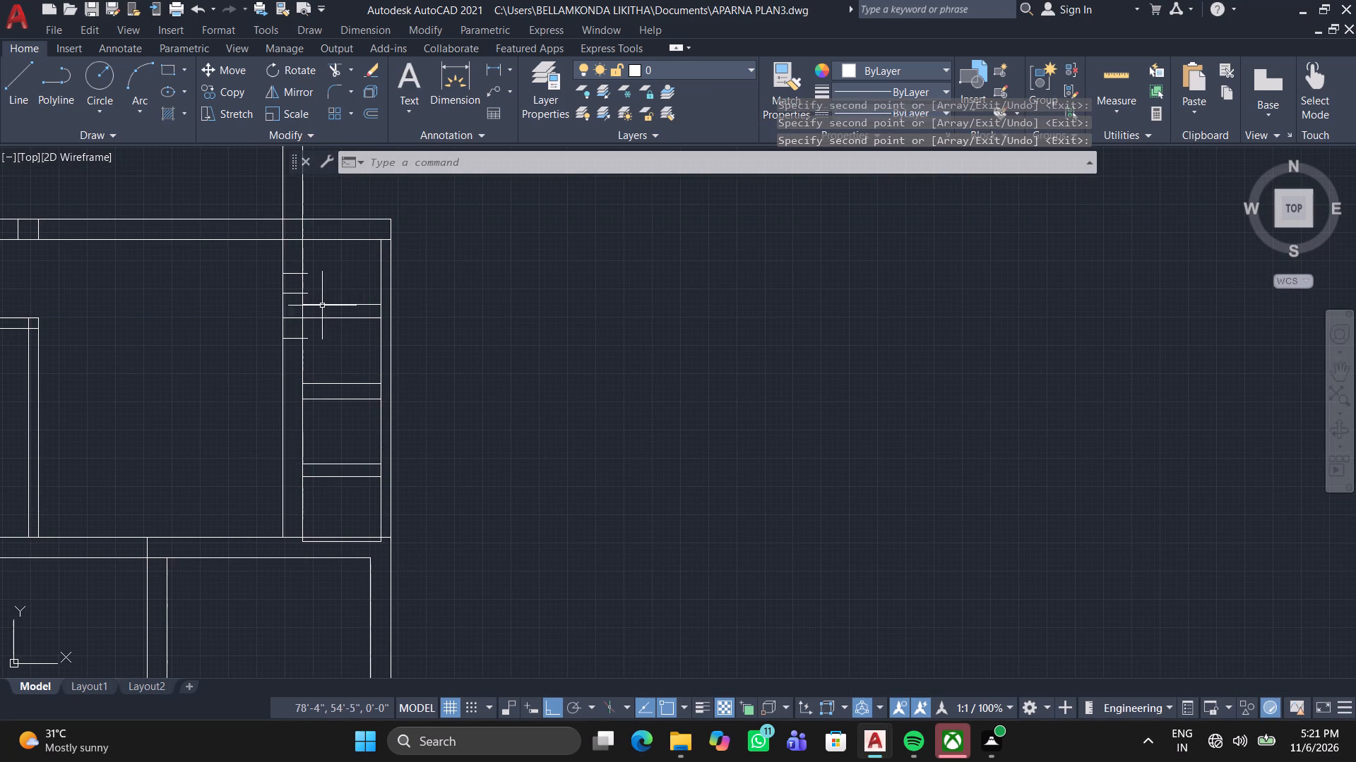
click(335, 64)
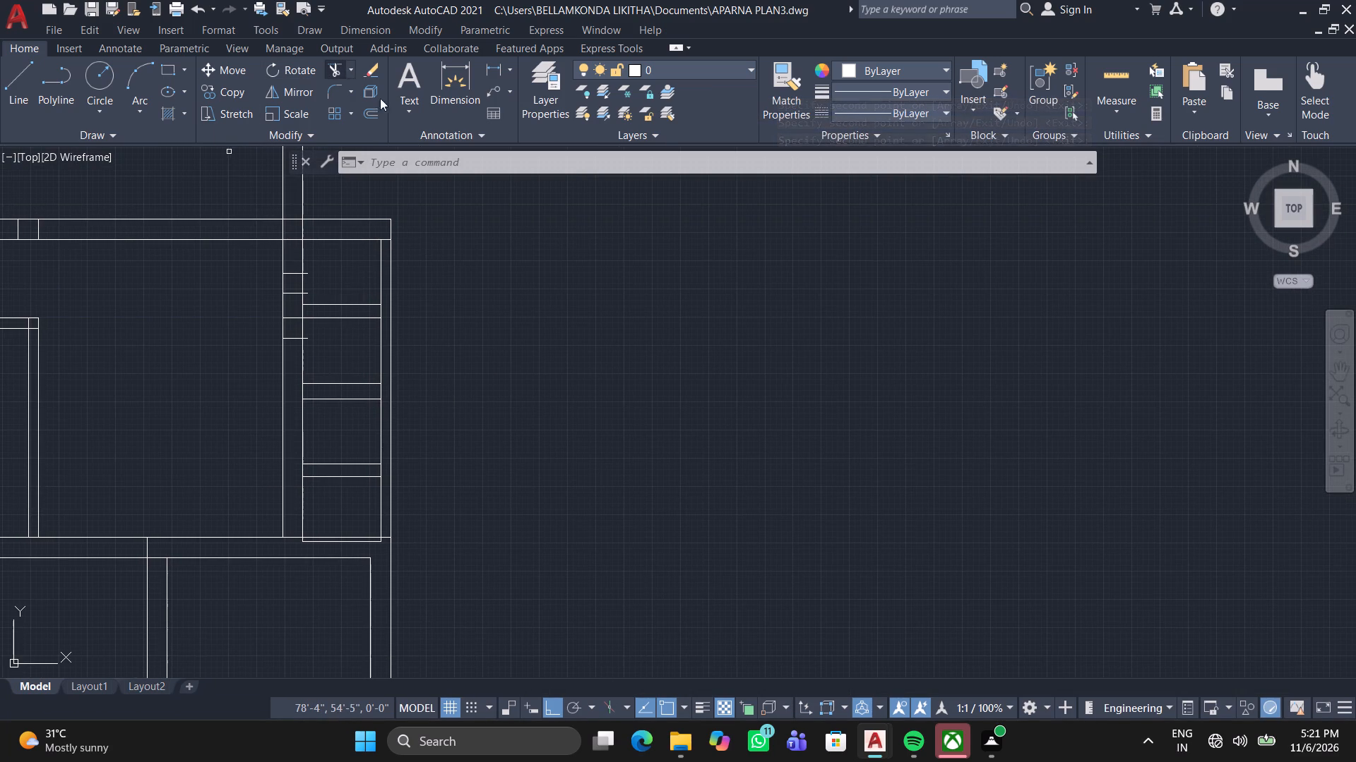
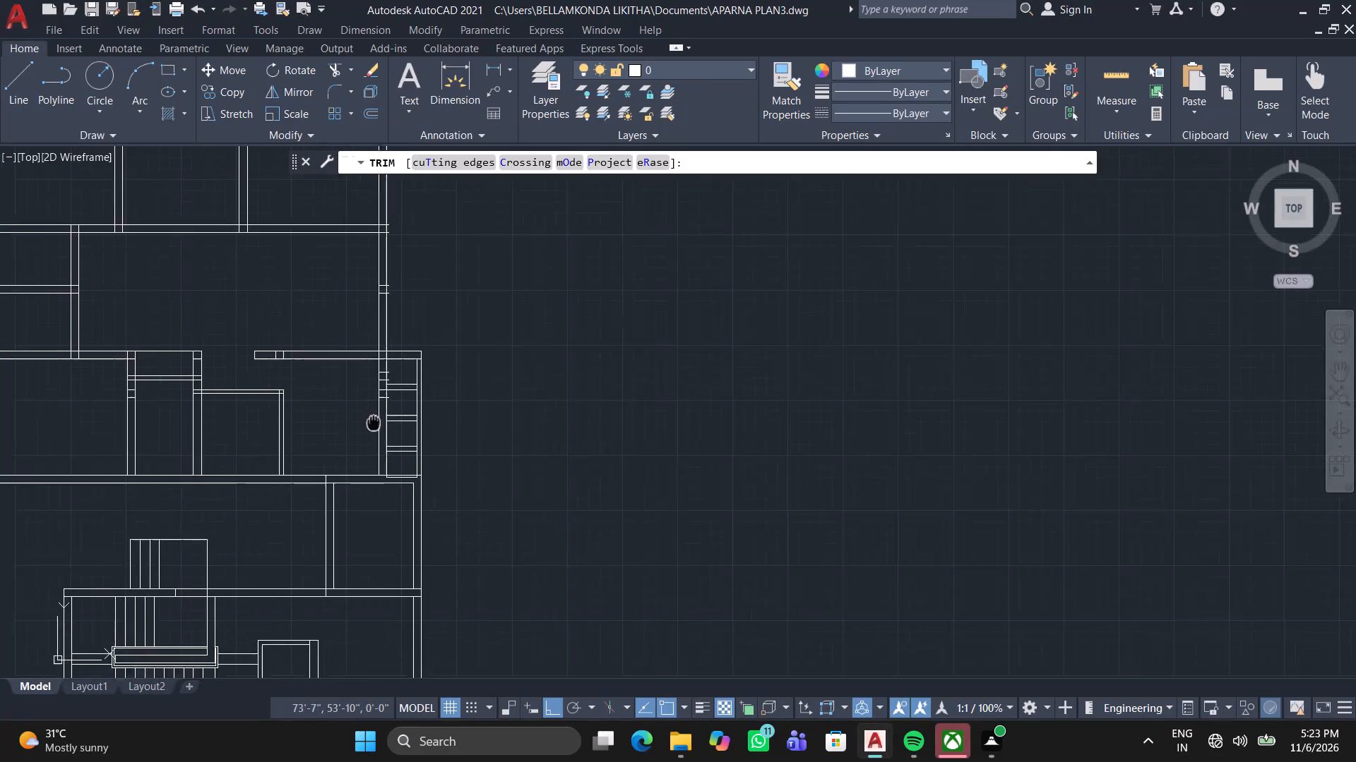
Trim off the lowest stacked rectangle's side and bottom lines where it overhangs the middle wall's upper line.
scroll(438, 363, up, 3)
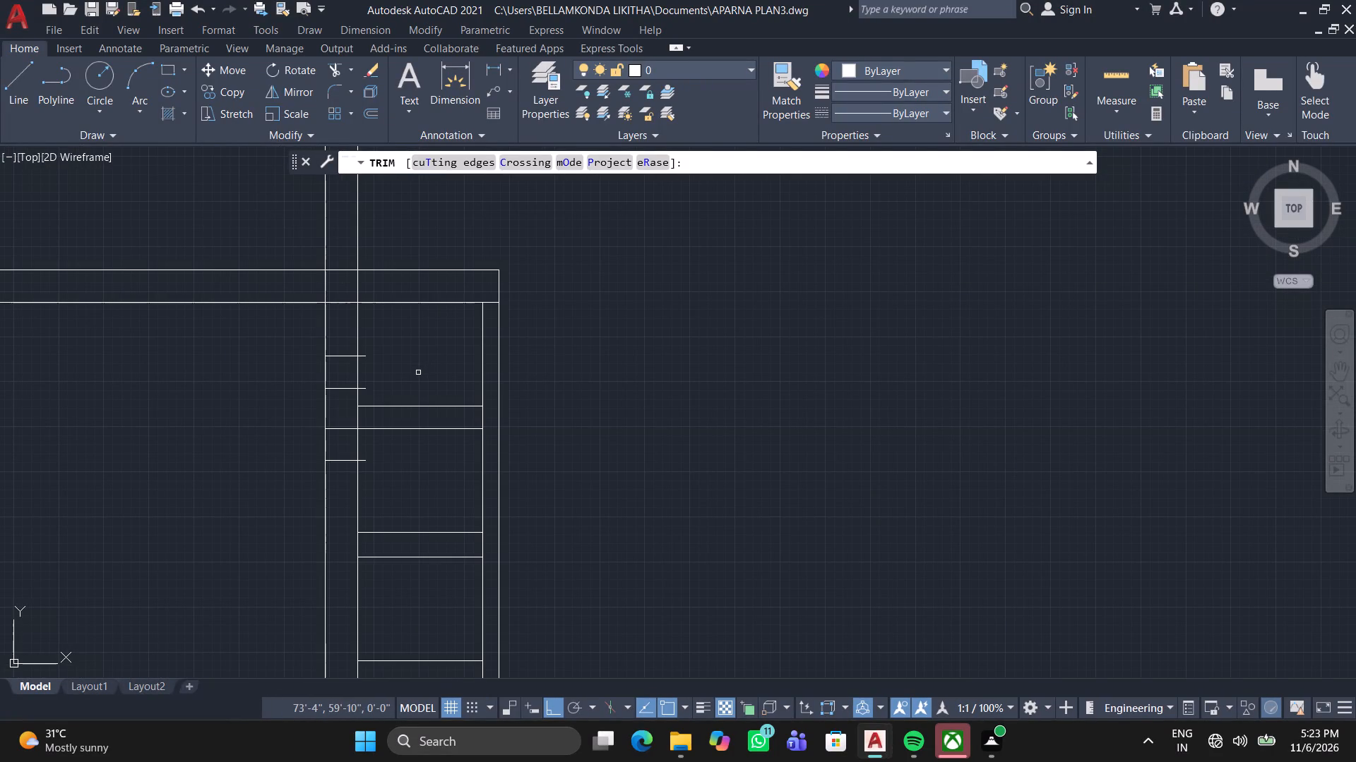
middle_drag(420, 366, 441, 286)
middle_click(441, 285)
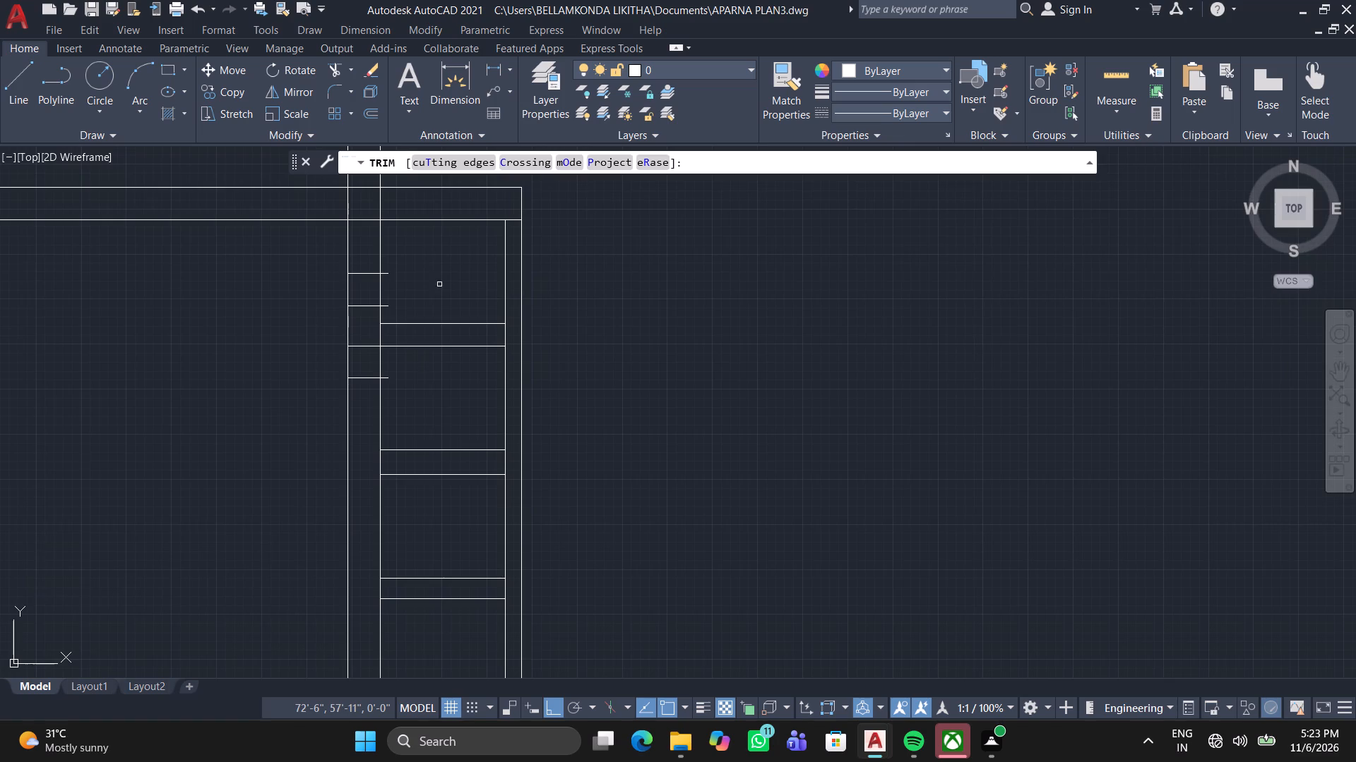
middle_drag(424, 347, 436, 248)
middle_drag(396, 360, 400, 272)
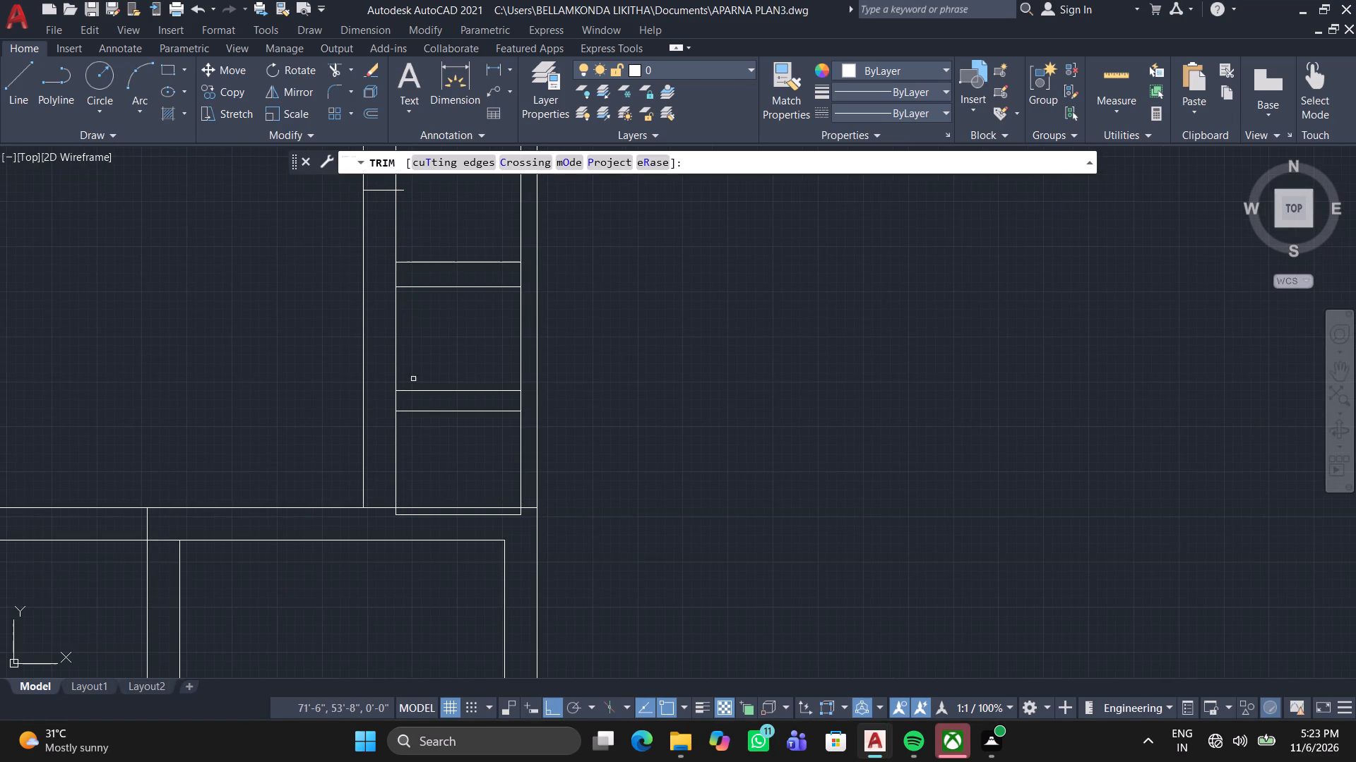
click(339, 71)
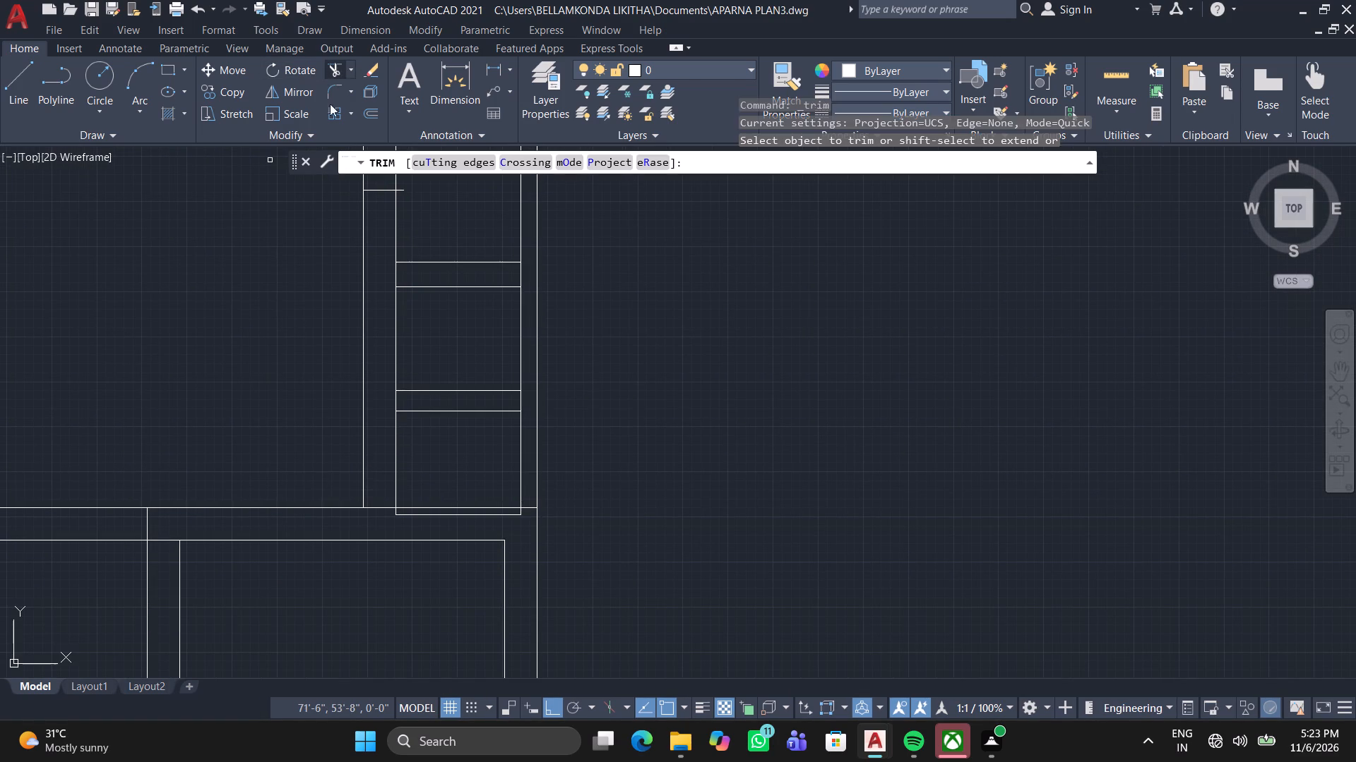
scroll(468, 590, up, 3)
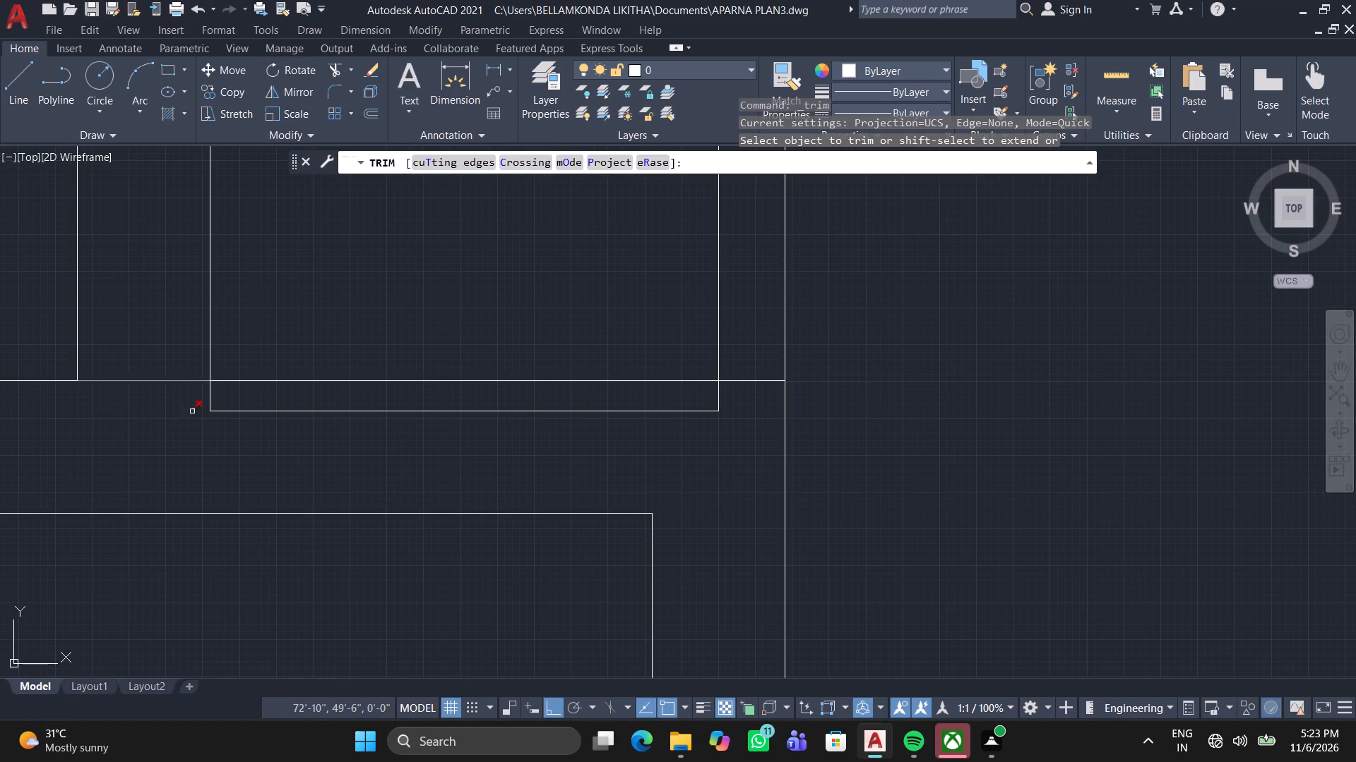
click(189, 401)
click(754, 401)
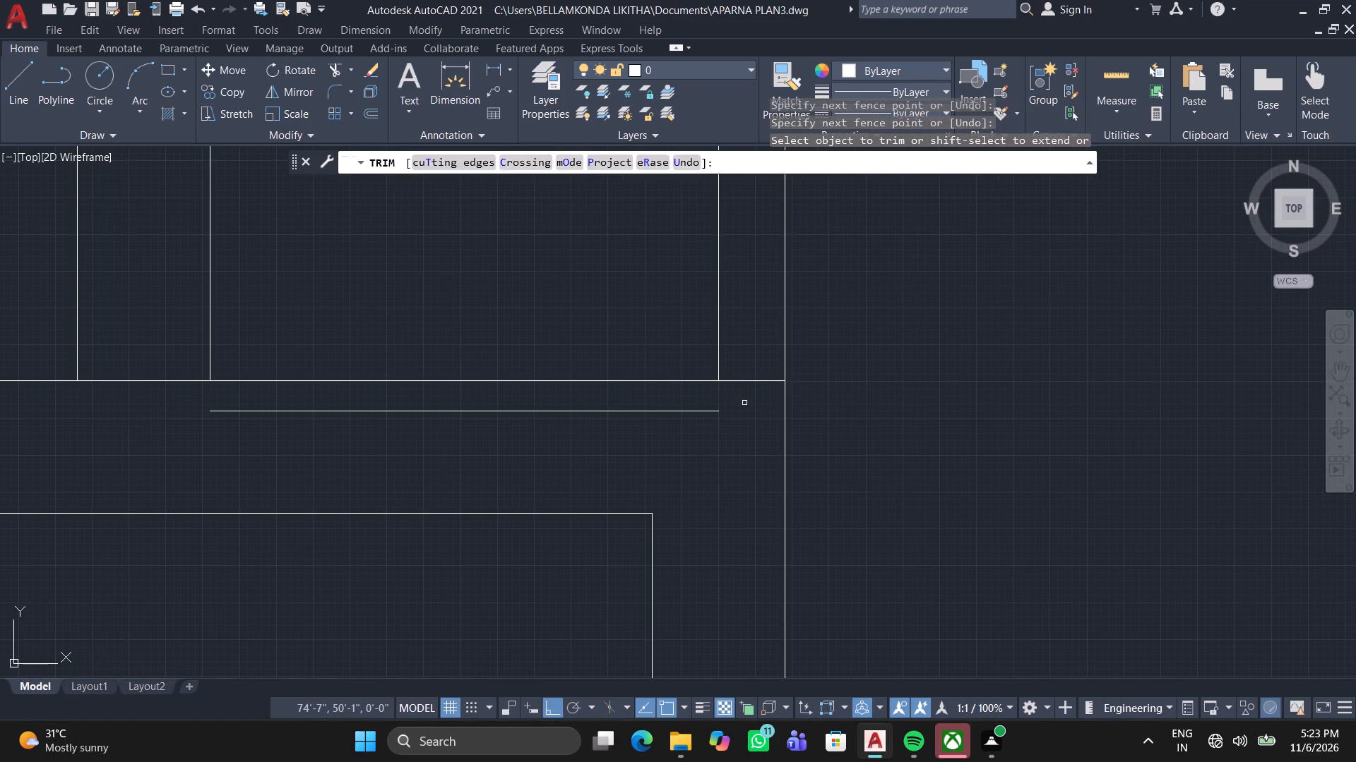
click(668, 401)
click(638, 446)
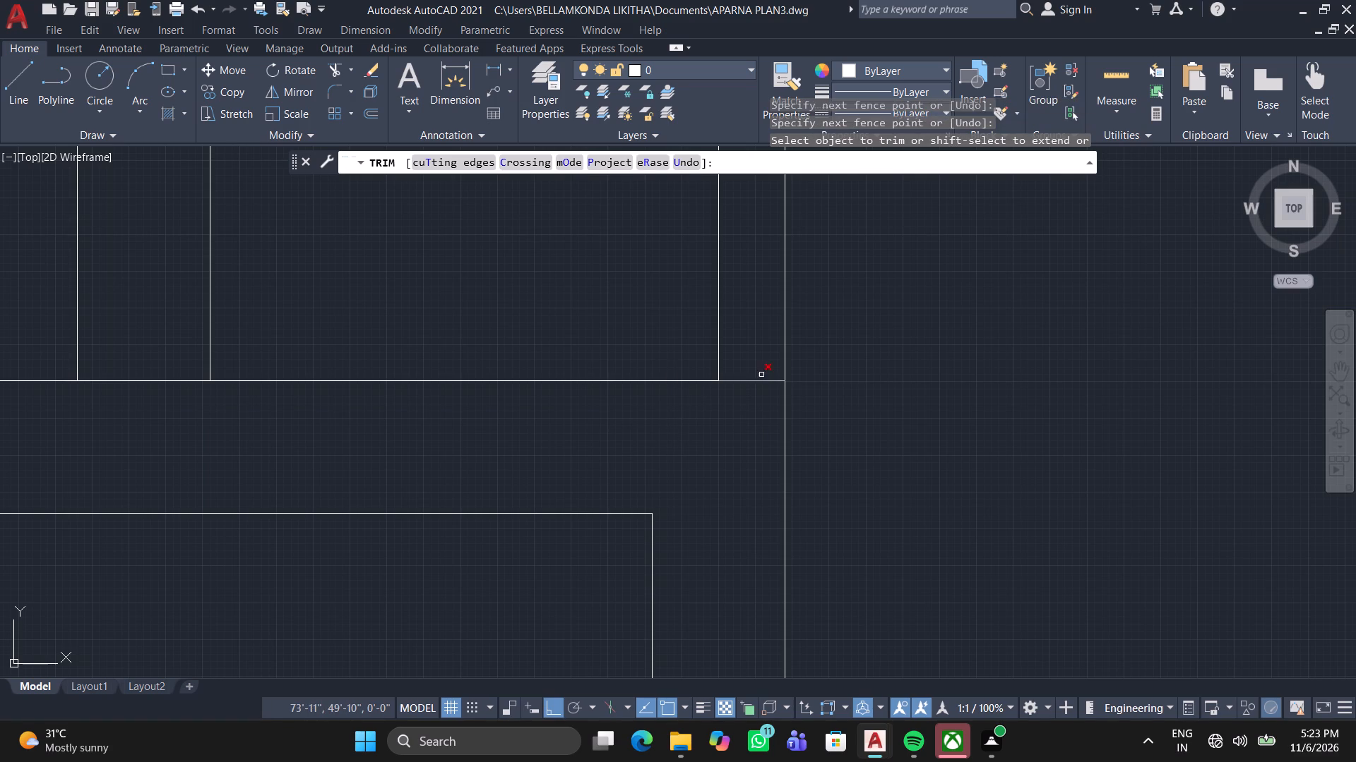
Trim the middle wall's upper line across its junctions with the 4.5" right outer wall and the 9" wall beside the strip.
click(763, 368)
click(729, 427)
middle_drag(381, 425, 472, 433)
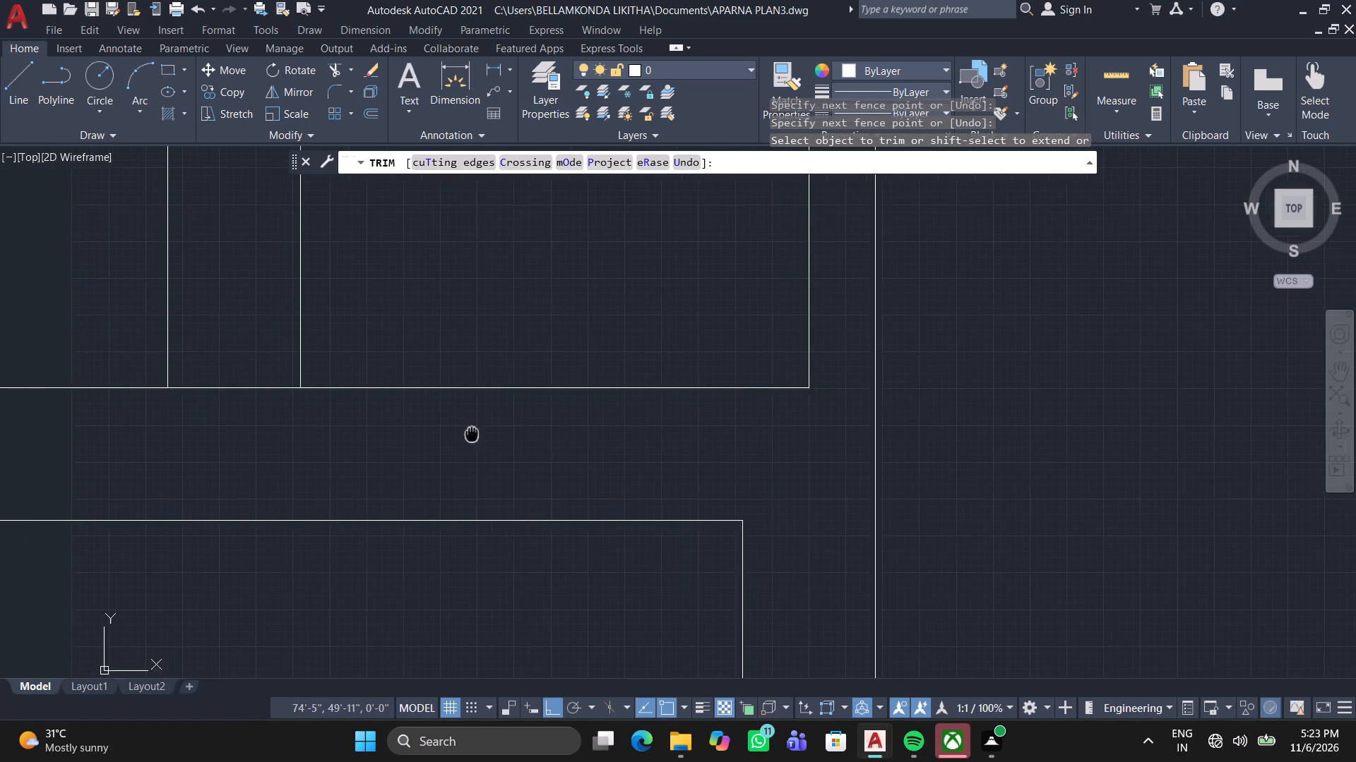
middle_drag(472, 433, 482, 433)
click(259, 369)
click(254, 420)
Trim the side lines crossing the lower two gaps between the stacked rectangles.
scroll(266, 368, down, 3)
middle_drag(370, 291, 373, 454)
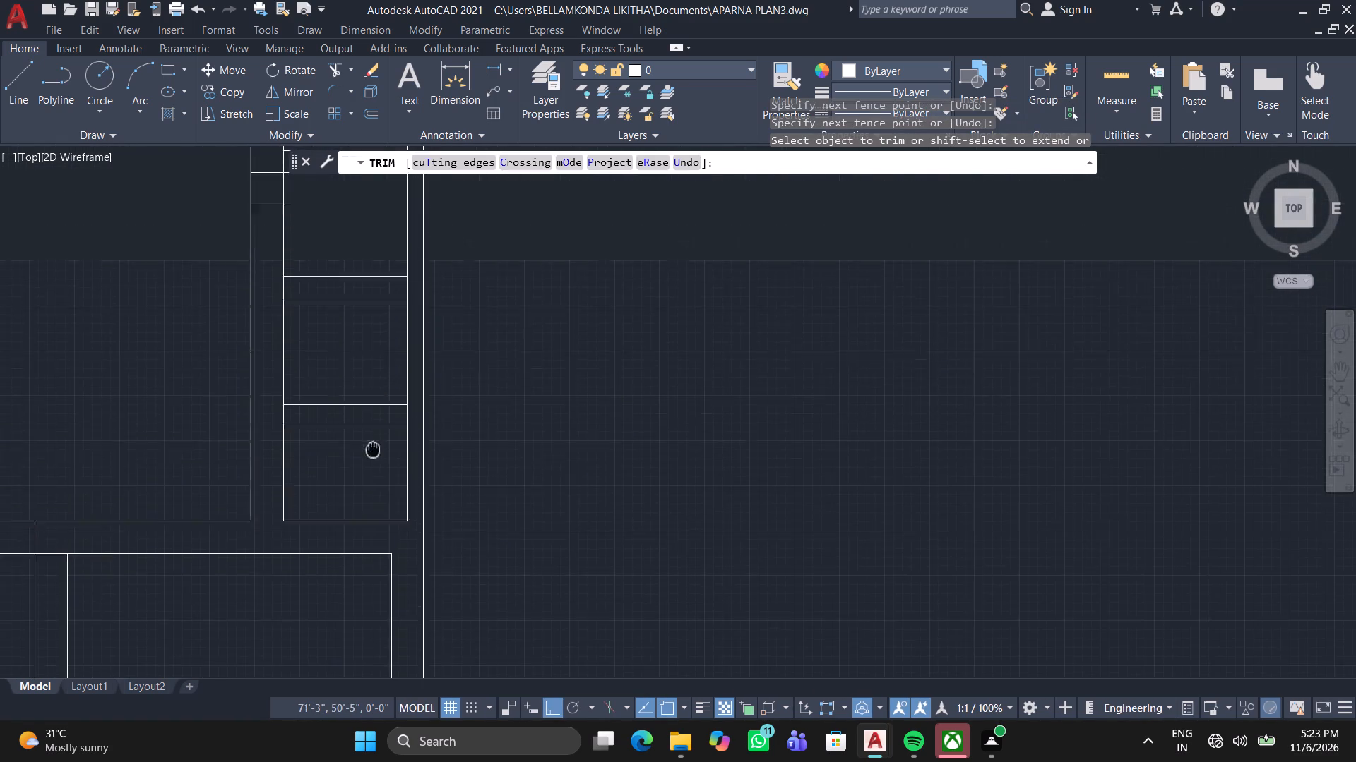
middle_drag(373, 454, 367, 506)
scroll(227, 468, up, 3)
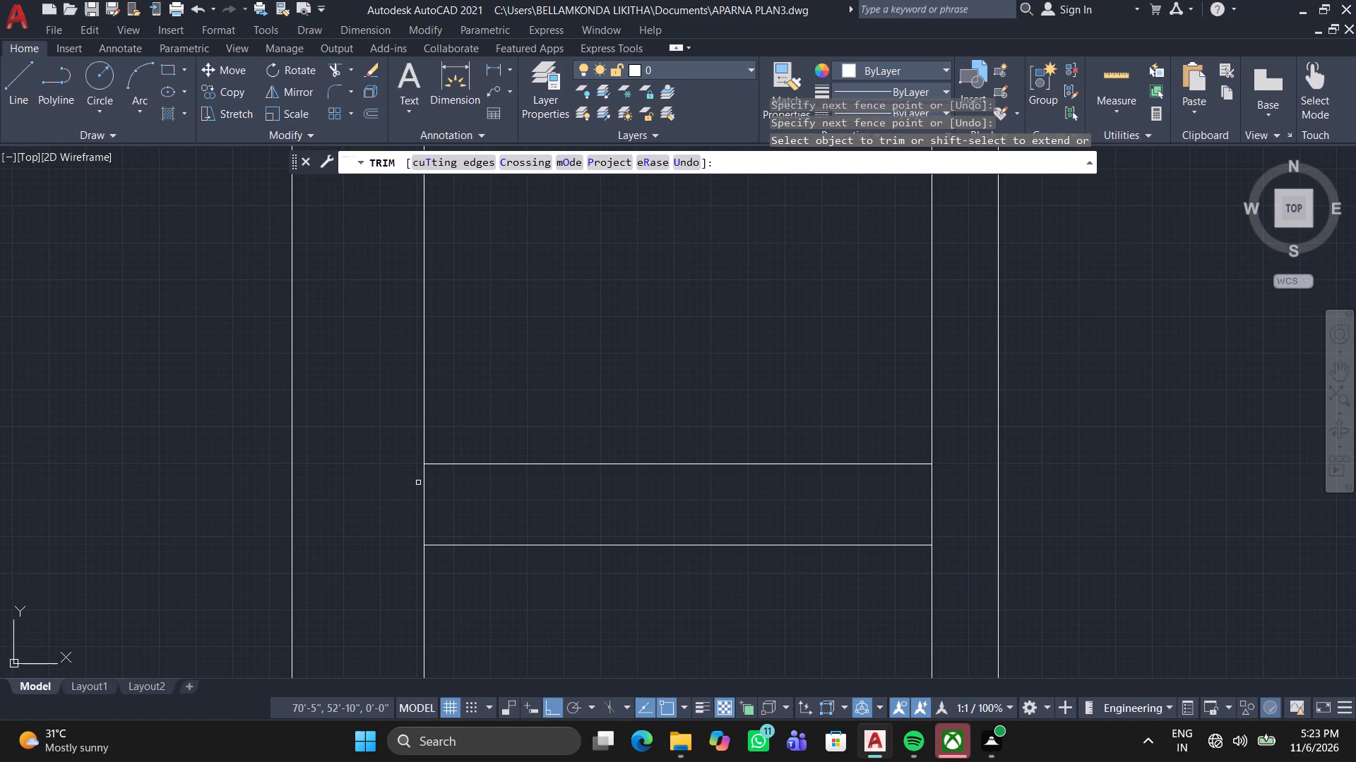
click(418, 483)
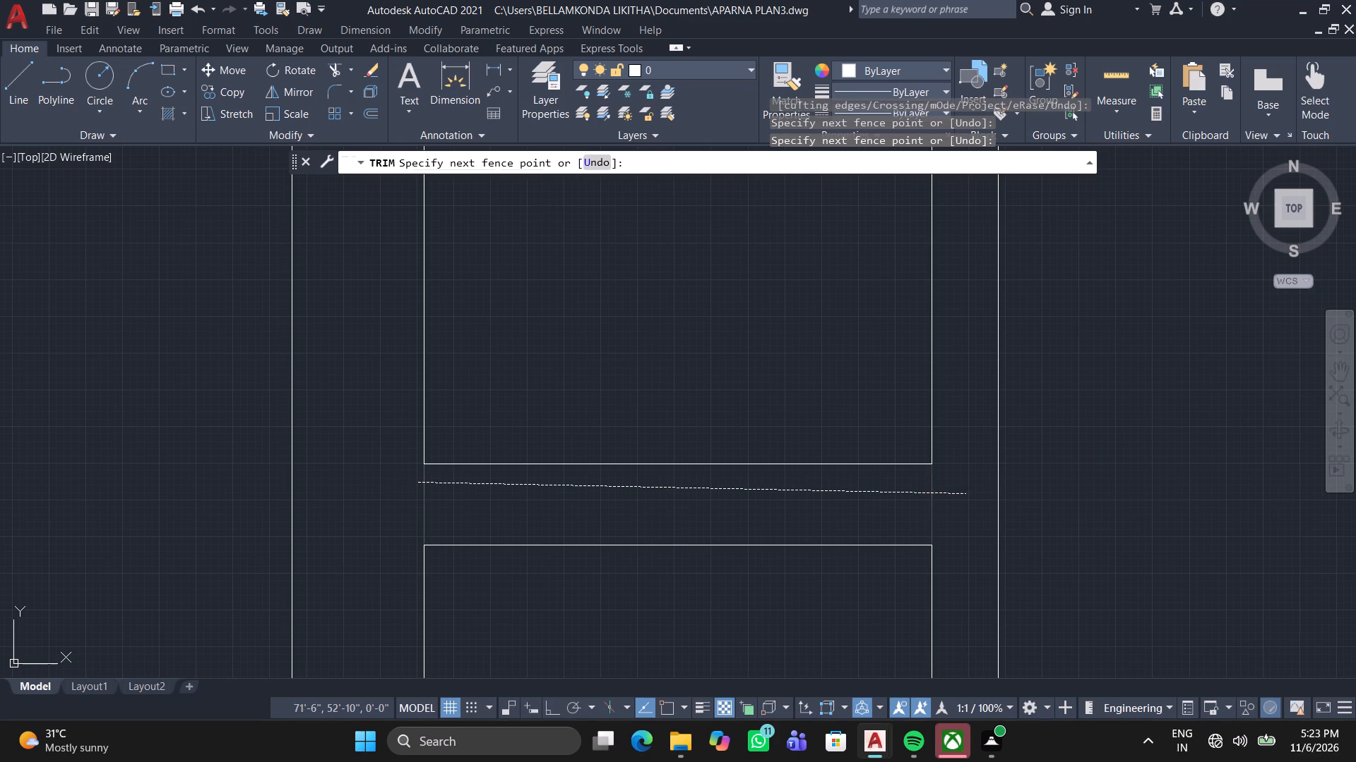
click(965, 494)
scroll(890, 437, down, 2)
middle_drag(805, 401, 701, 466)
middle_drag(697, 419, 580, 588)
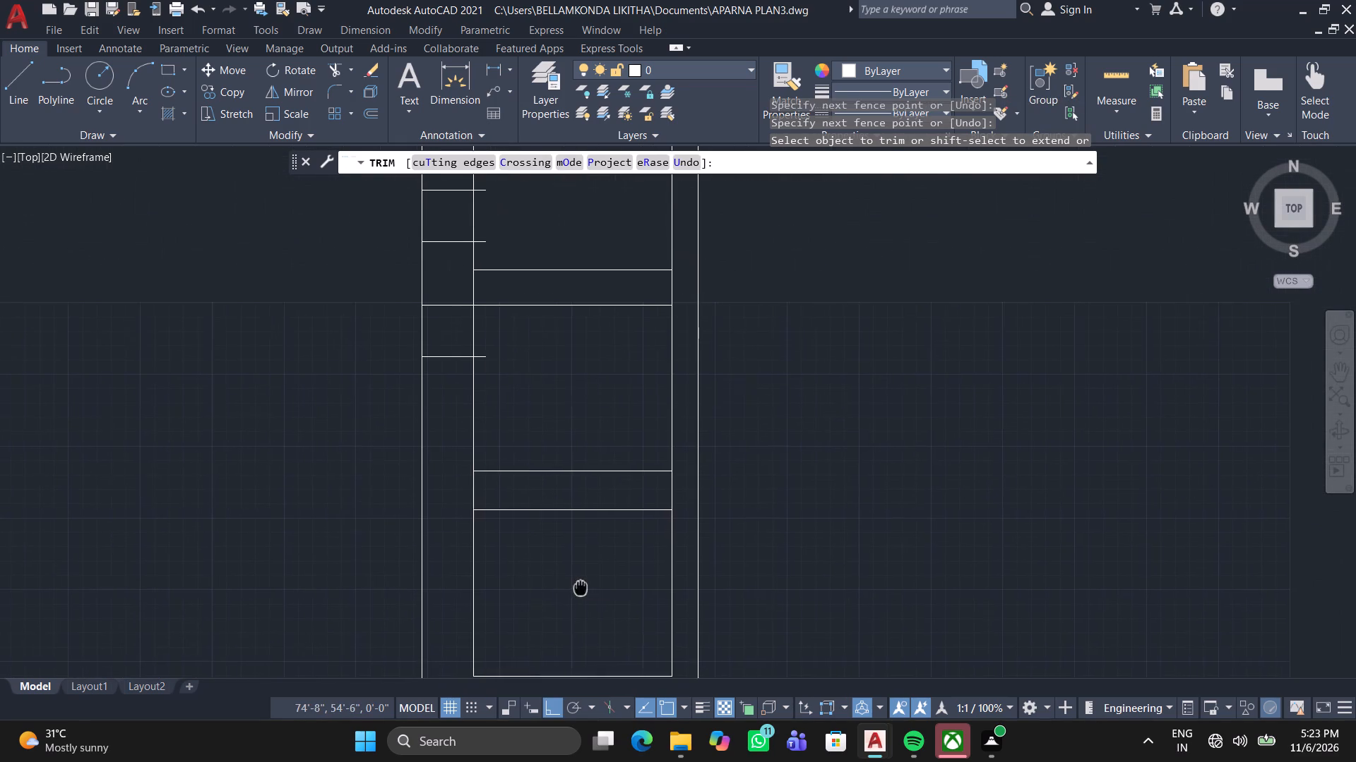
middle_drag(580, 588, 577, 588)
scroll(471, 485, up, 3)
click(434, 495)
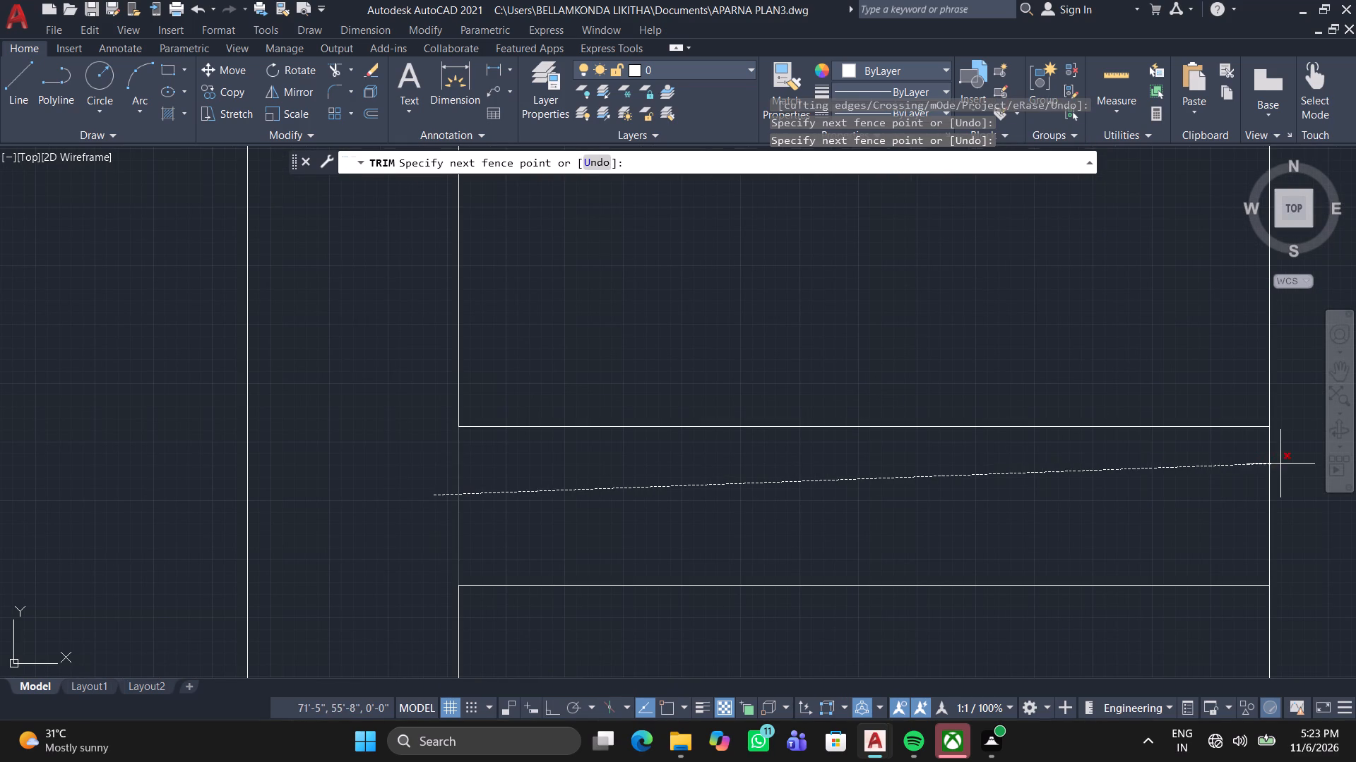
click(1287, 463)
Trim away the short lines crossing the 9" wall with their stubs, and the side lines in the uppermost gap between rectangles.
scroll(1106, 413, down, 2)
middle_drag(1036, 382, 759, 643)
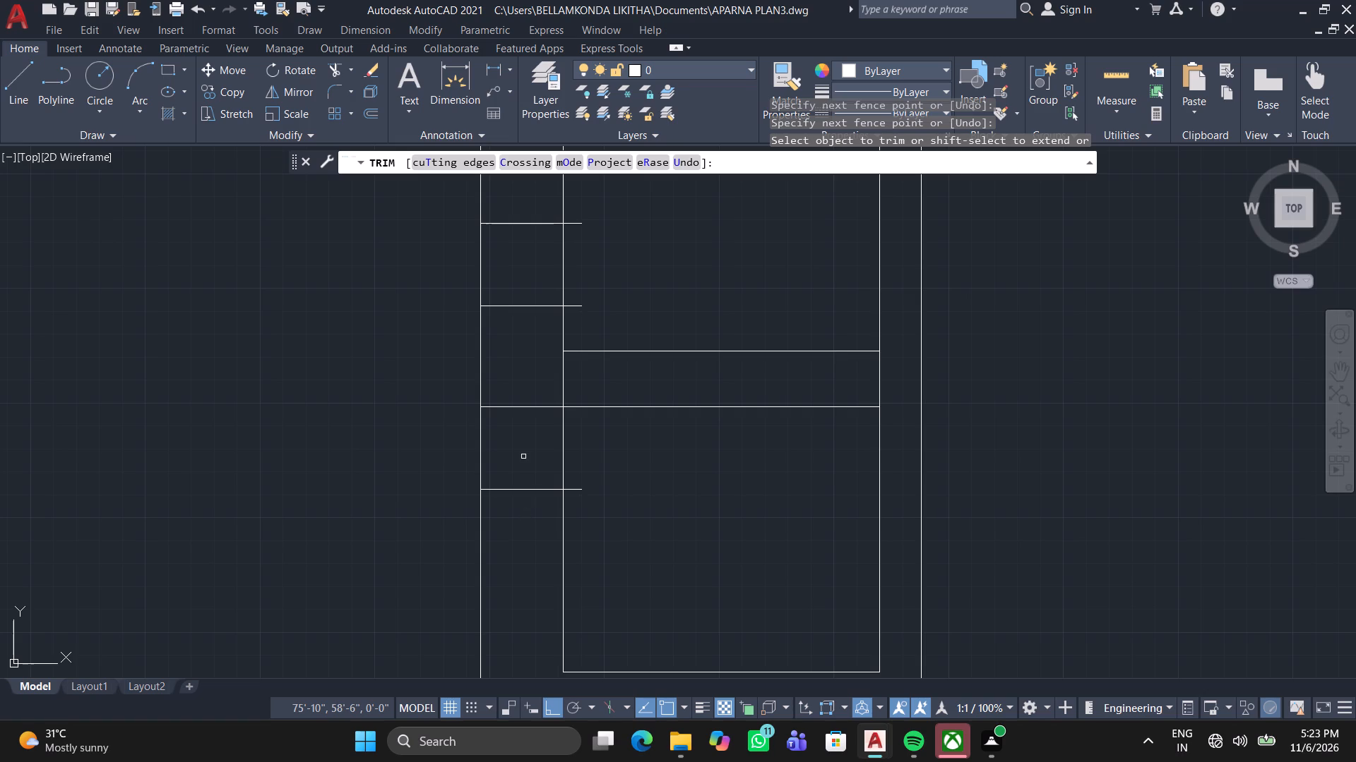
click(516, 522)
click(515, 195)
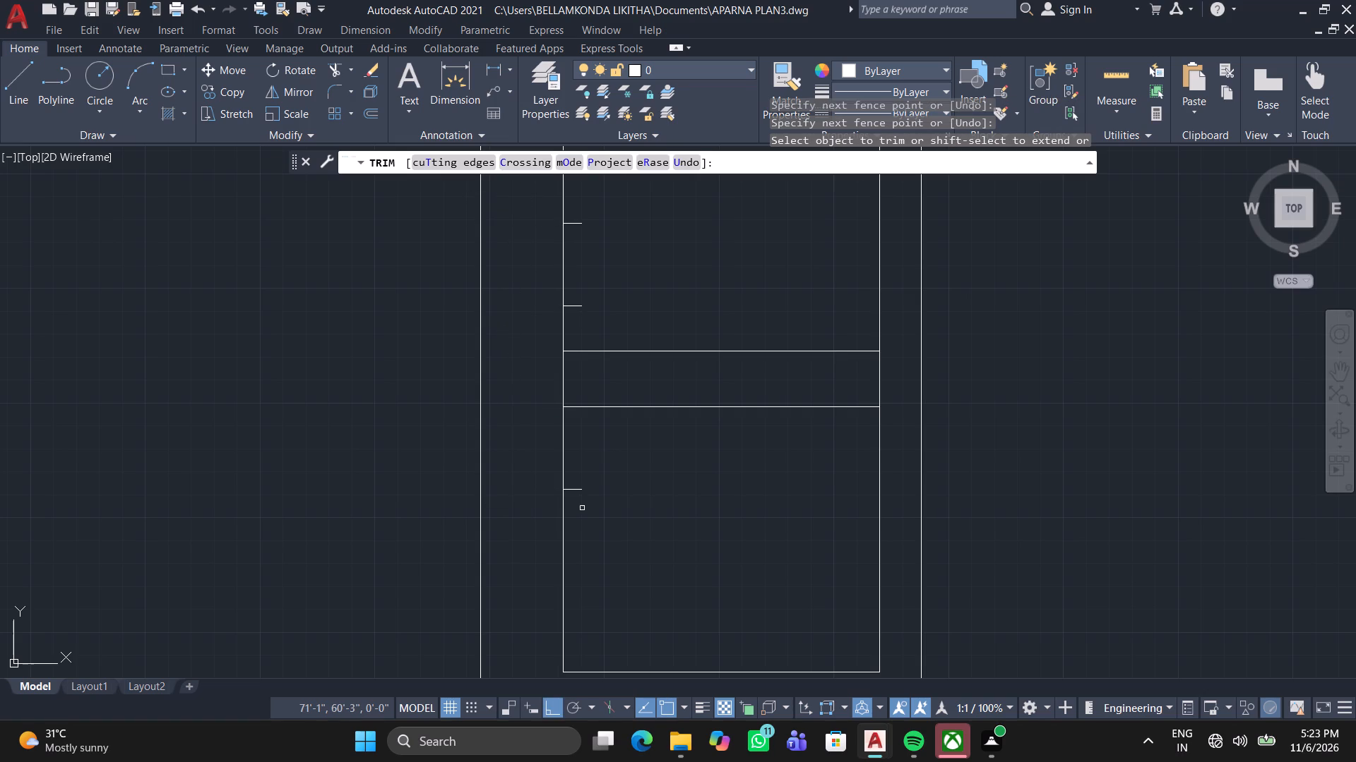
click(584, 502)
click(567, 470)
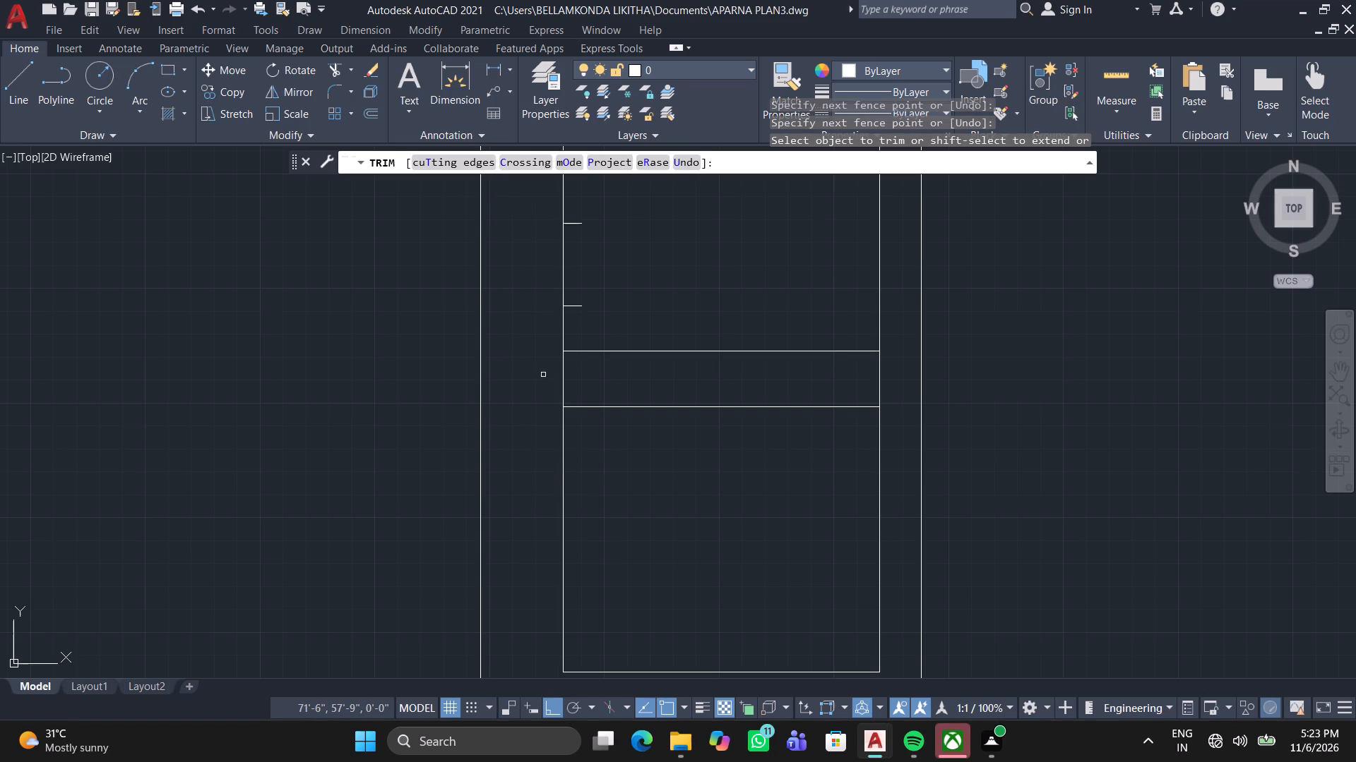
click(540, 375)
click(595, 373)
click(854, 380)
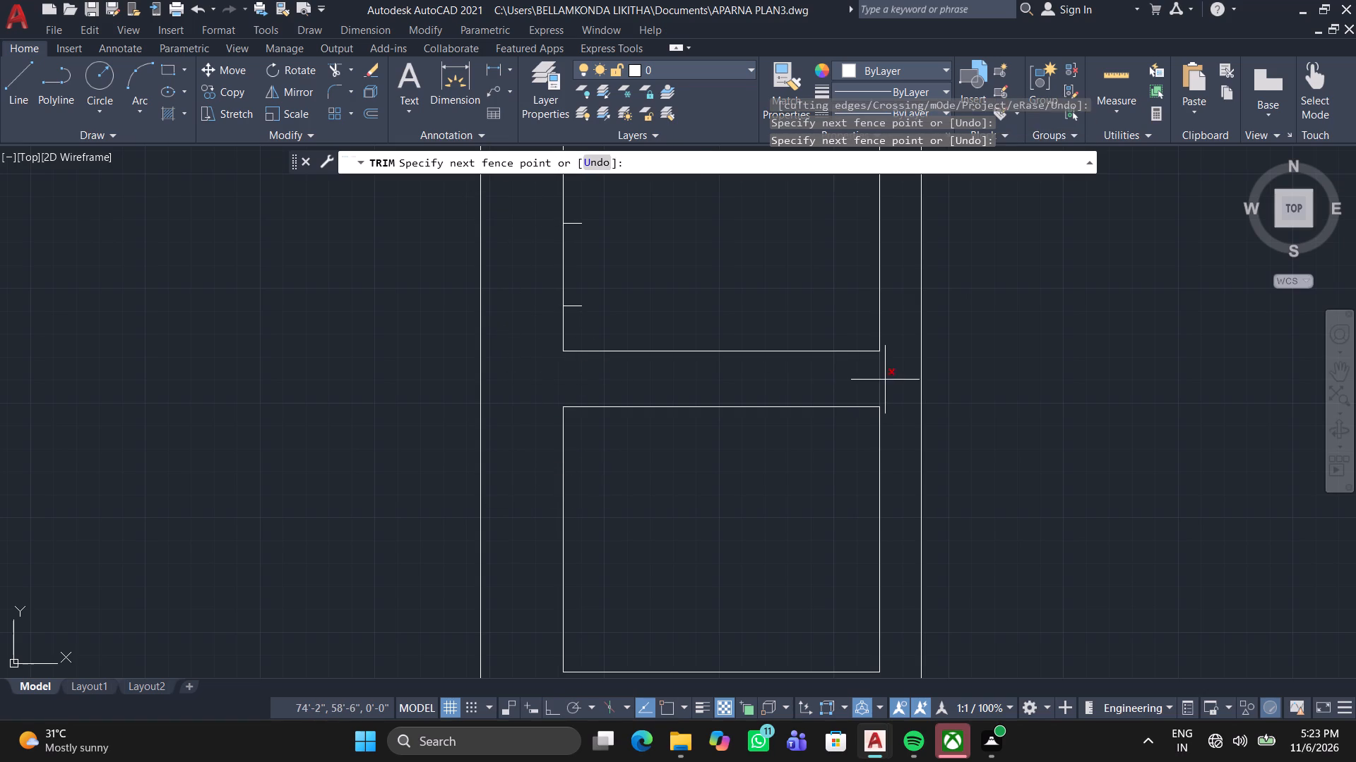
click(885, 380)
middle_drag(585, 326, 545, 451)
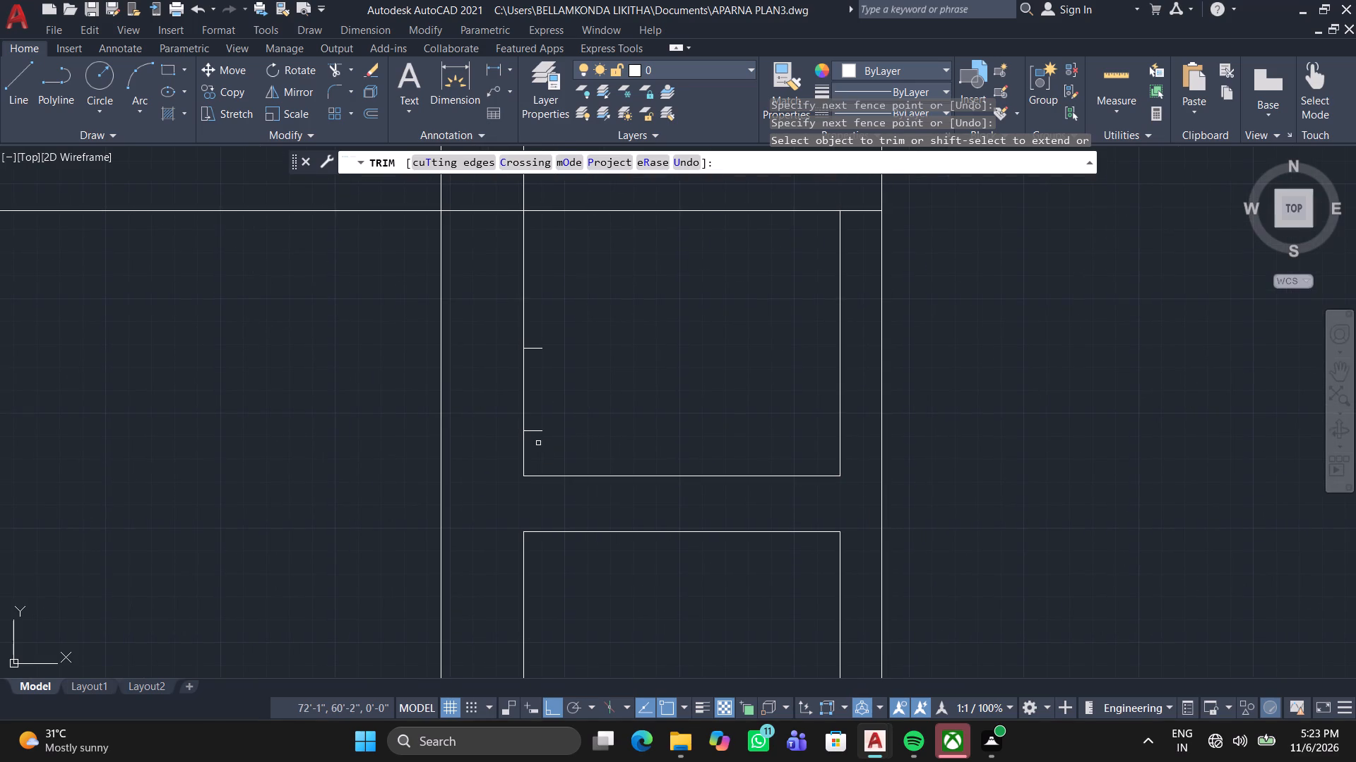
click(538, 443)
click(533, 336)
Trim the overlapping lines where the upper wall meets the right outer wall and the 9" wall, above the top rectangle.
scroll(556, 333, down, 1)
middle_drag(555, 334, 553, 377)
middle_drag(553, 388, 552, 397)
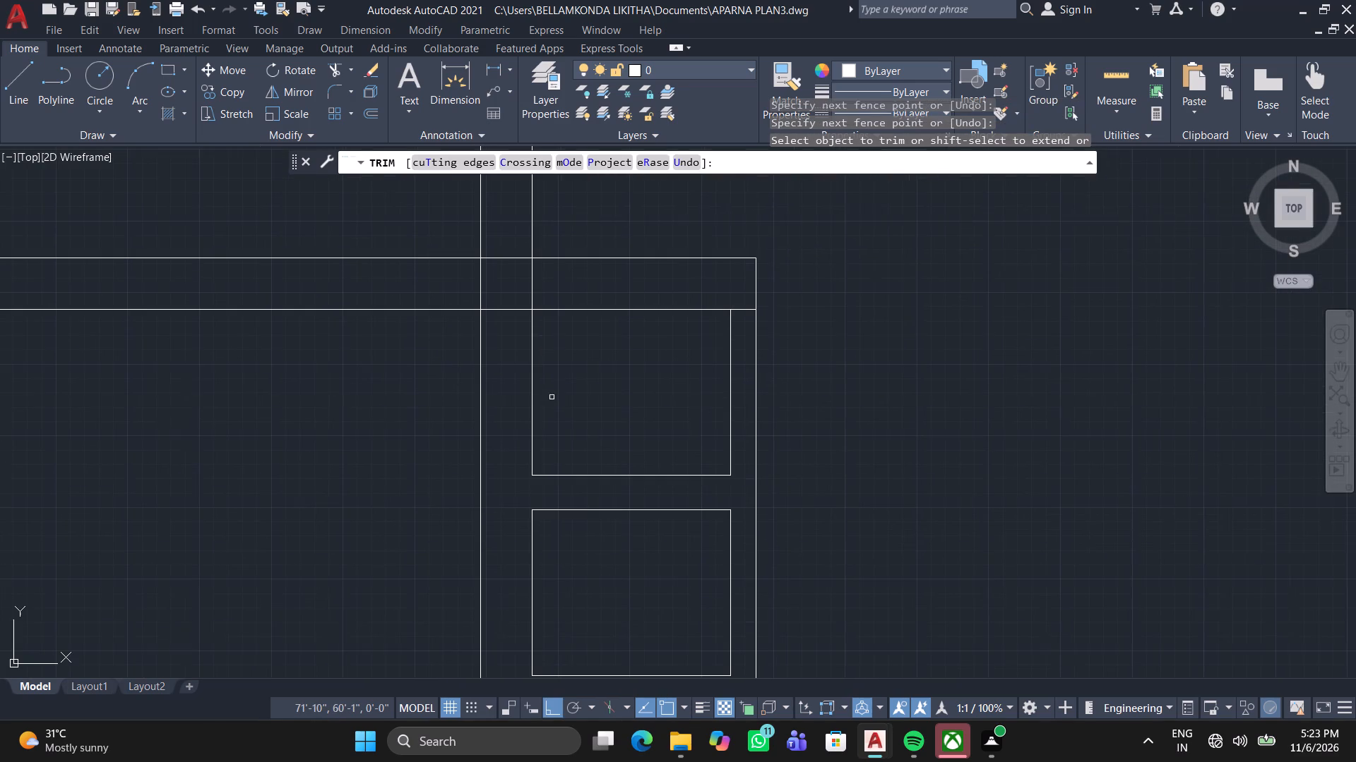
scroll(716, 322, up, 1)
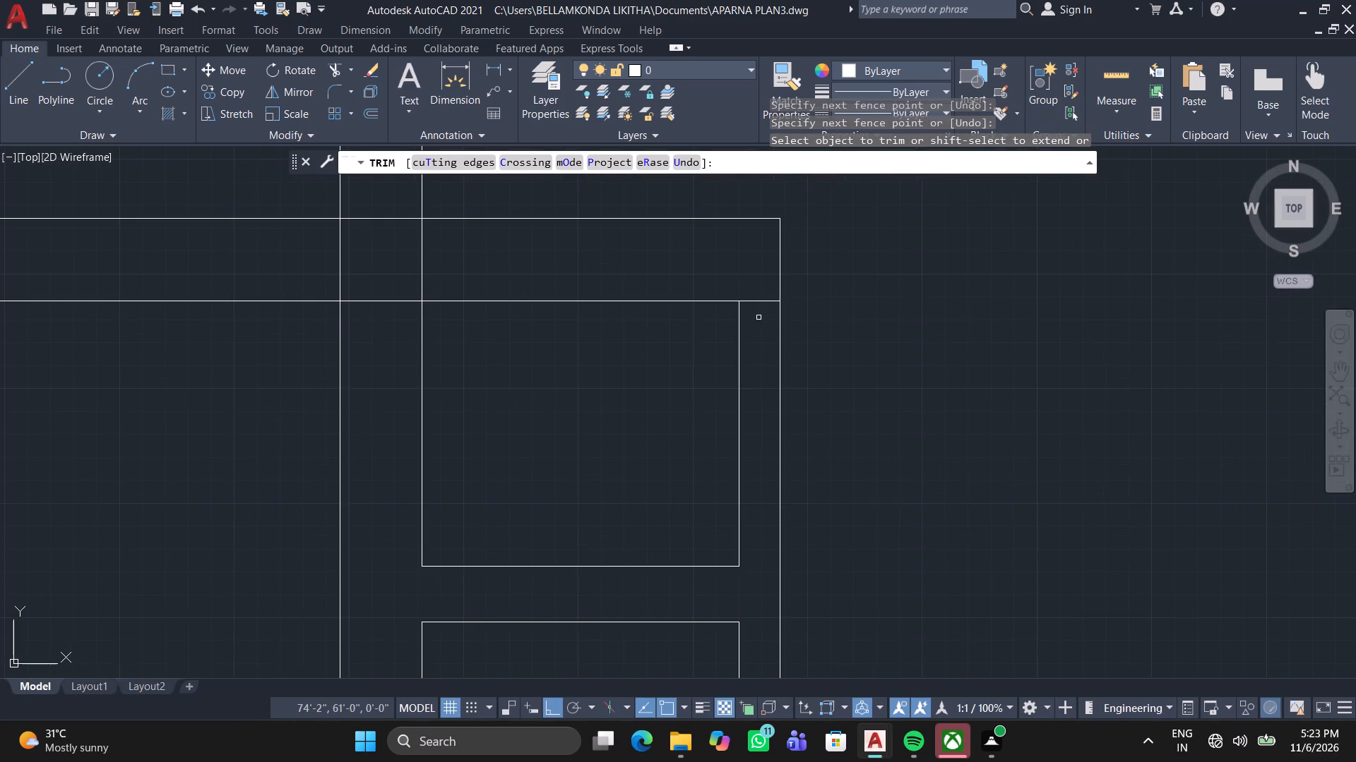
scroll(763, 313, up, 1)
click(762, 313)
click(744, 255)
click(229, 272)
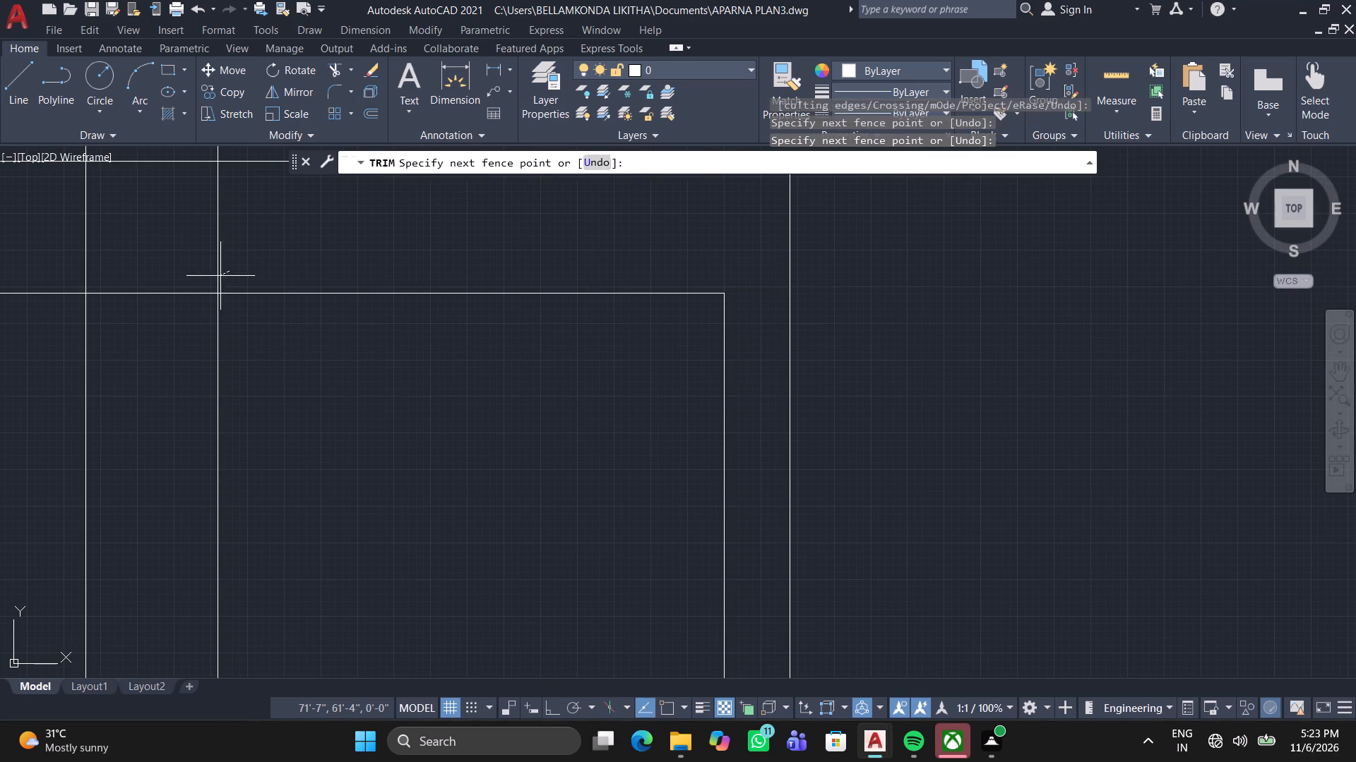
click(152, 313)
middle_drag(143, 284, 386, 295)
click(351, 277)
click(240, 250)
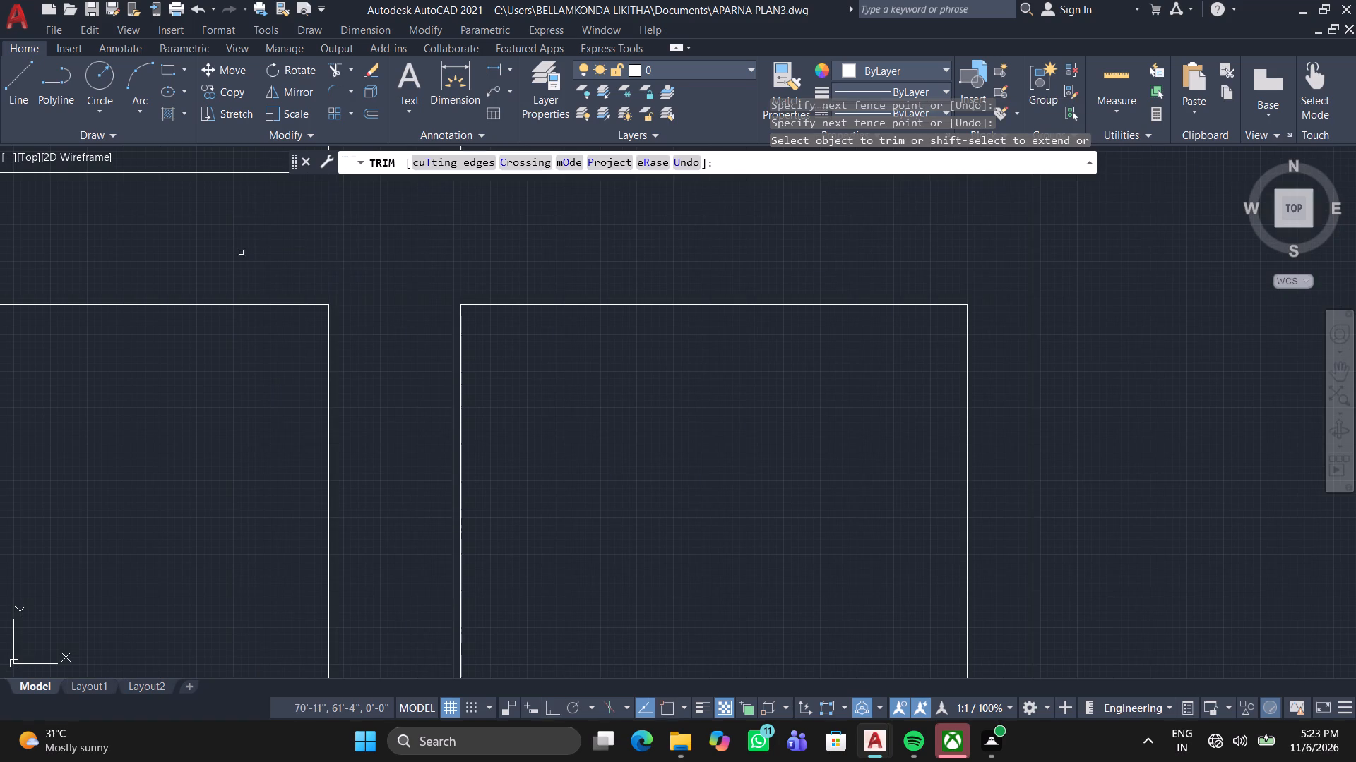
Trim the middle wall's lower line across its junction with the 9" vertical wall below it.
scroll(295, 249, down, 4)
middle_drag(341, 251, 556, 267)
scroll(524, 256, down, 2)
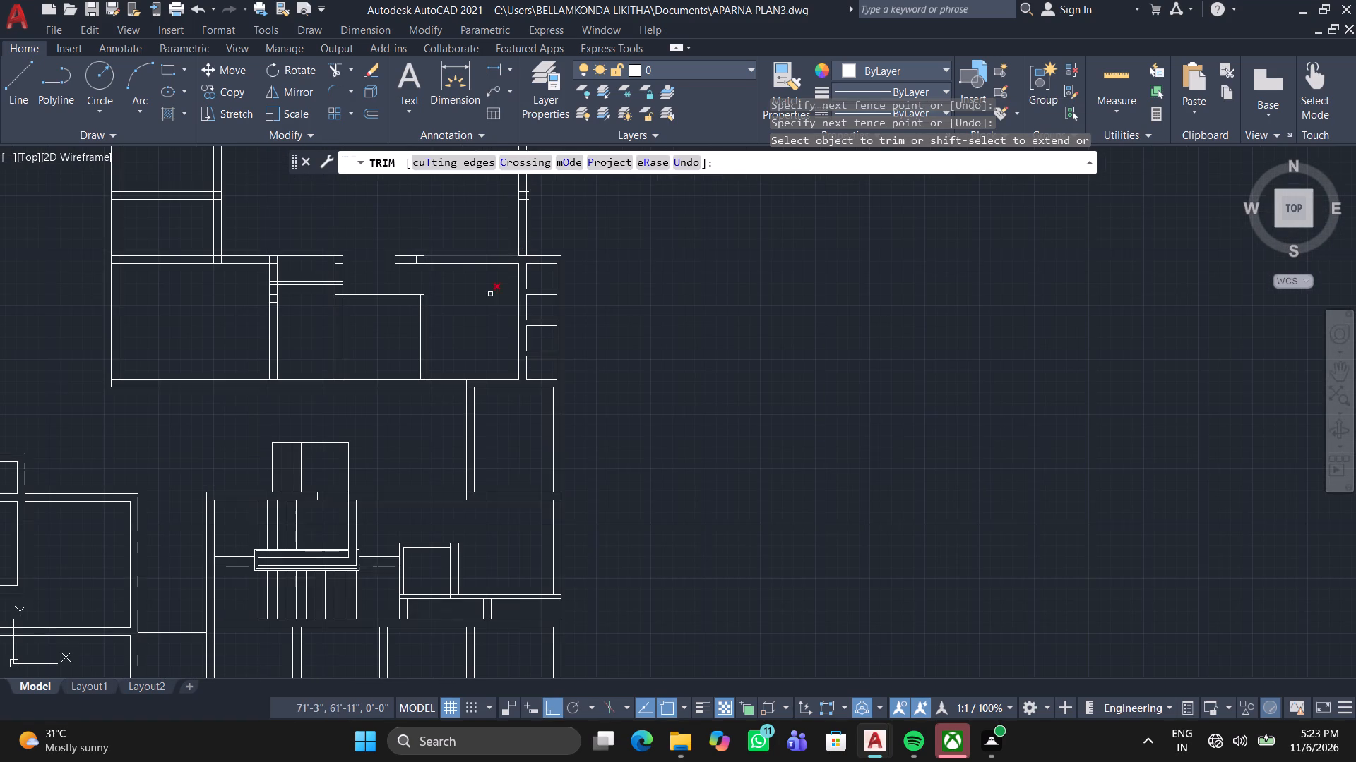
middle_drag(460, 335, 477, 373)
middle_click(477, 373)
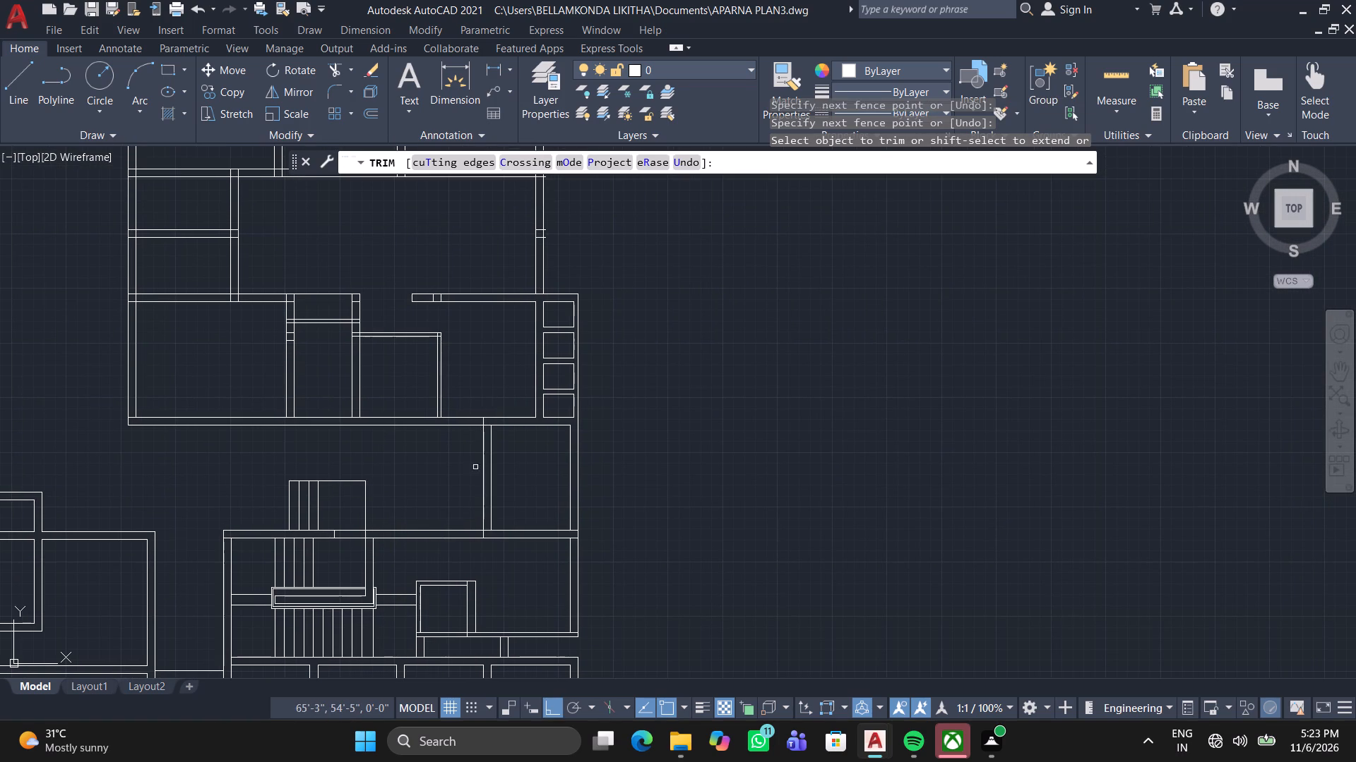
scroll(444, 476, up, 2)
scroll(545, 370, up, 2)
click(578, 344)
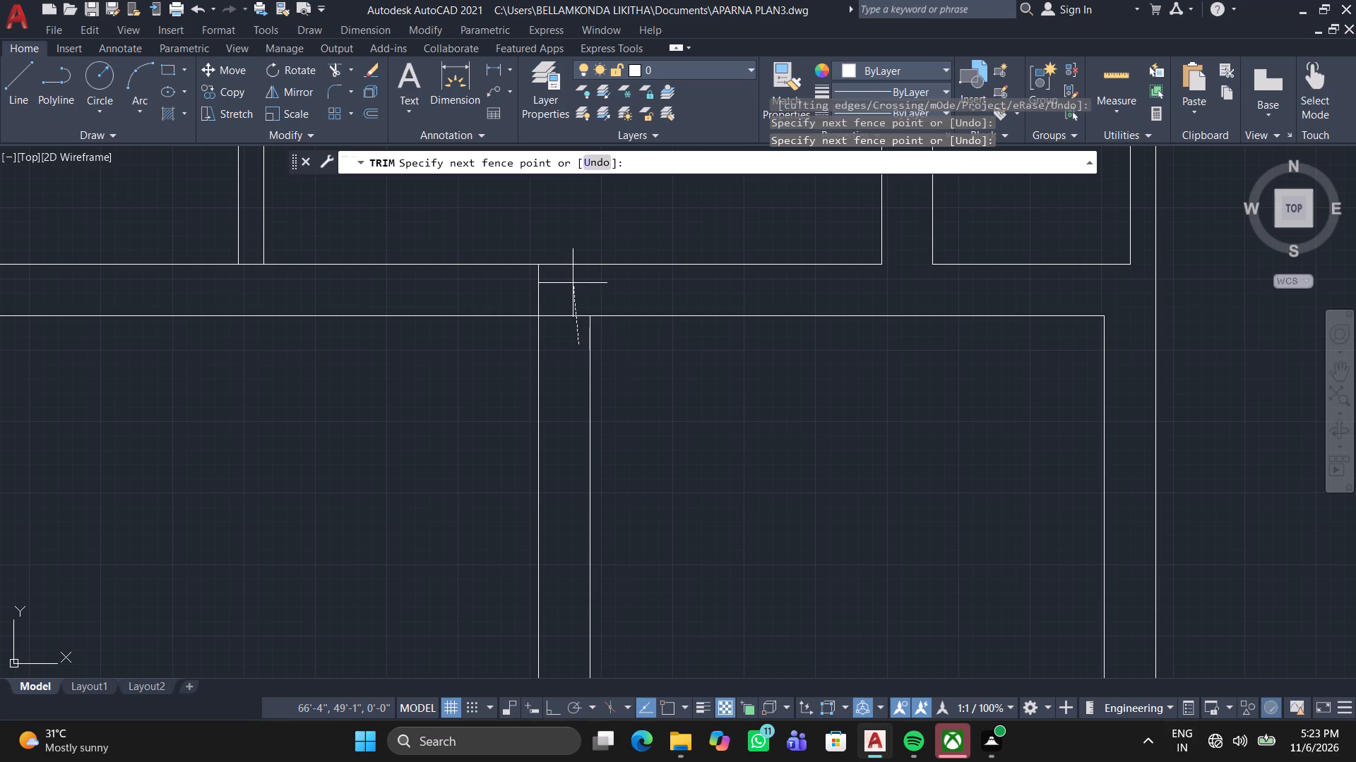
click(573, 287)
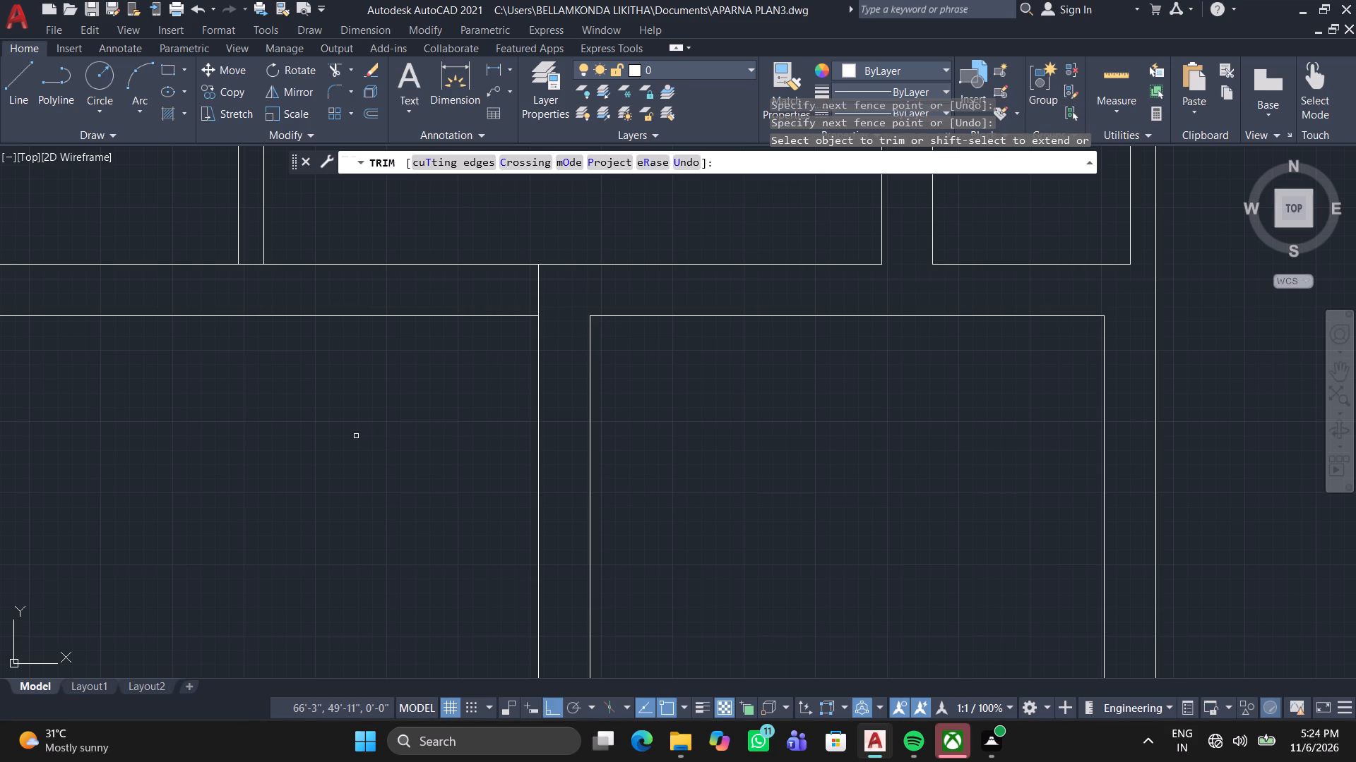
Trim the middle wall's upper line between the two faces of the small room's right partition wall.
middle_drag(333, 439, 331, 459)
scroll(331, 459, down, 2)
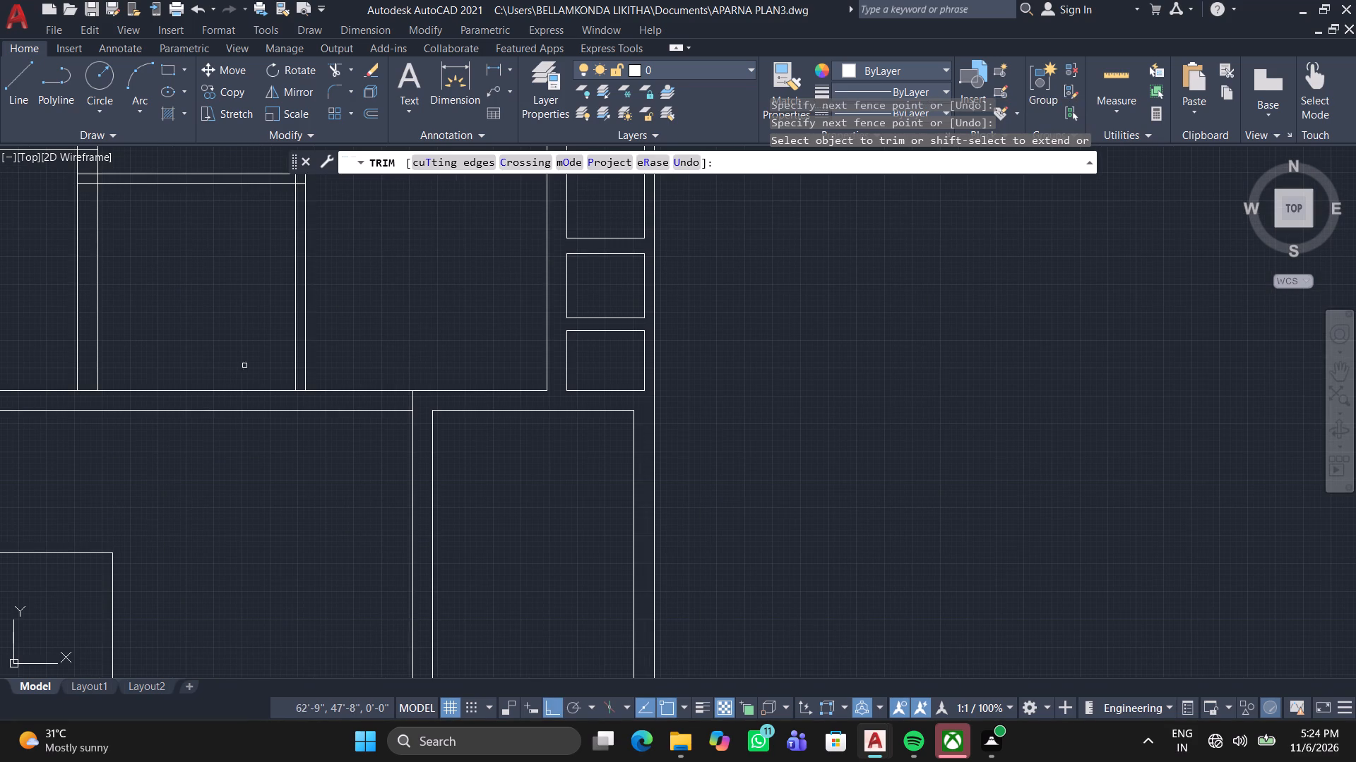
scroll(273, 364, up, 3)
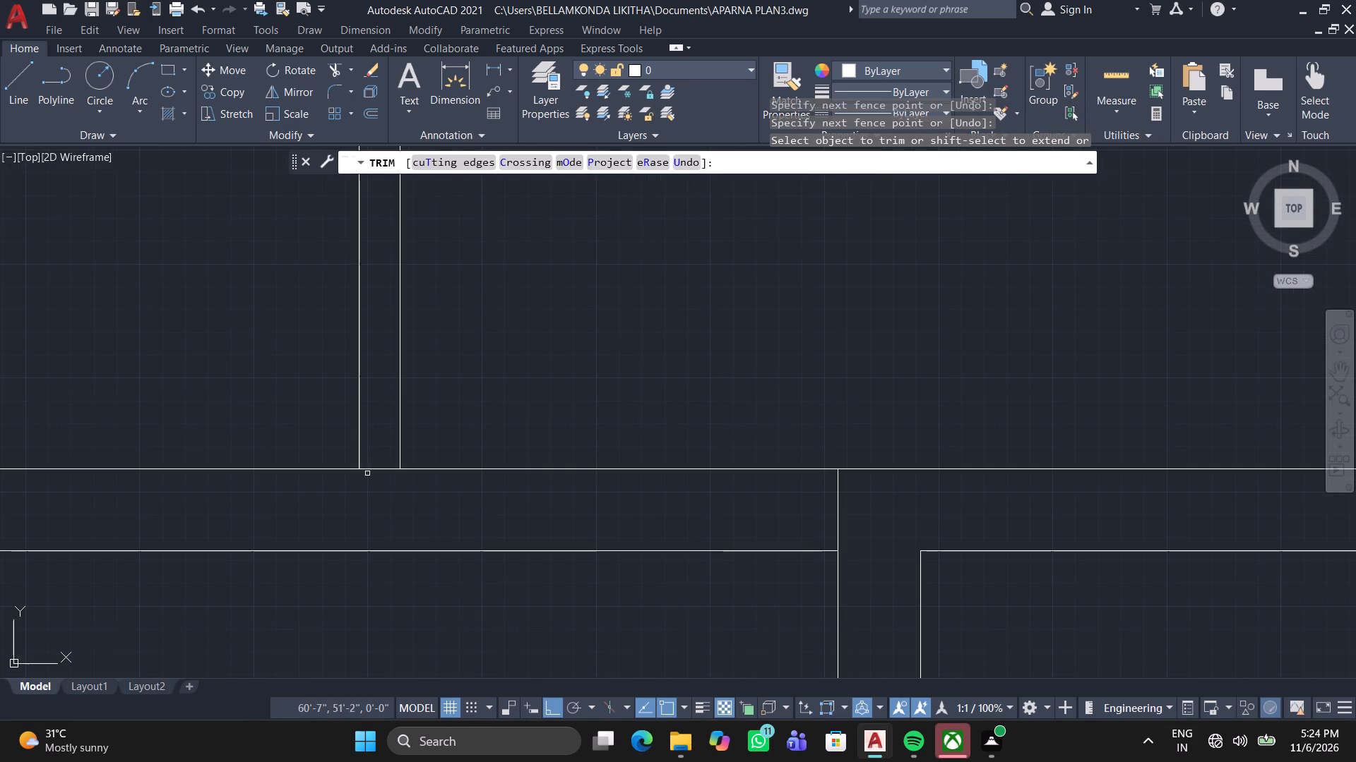
click(400, 486)
click(385, 460)
scroll(254, 488, down, 2)
Trim the overlapping inner line ends at the upper-right corner of the small room's partition walls.
middle_drag(249, 492, 634, 569)
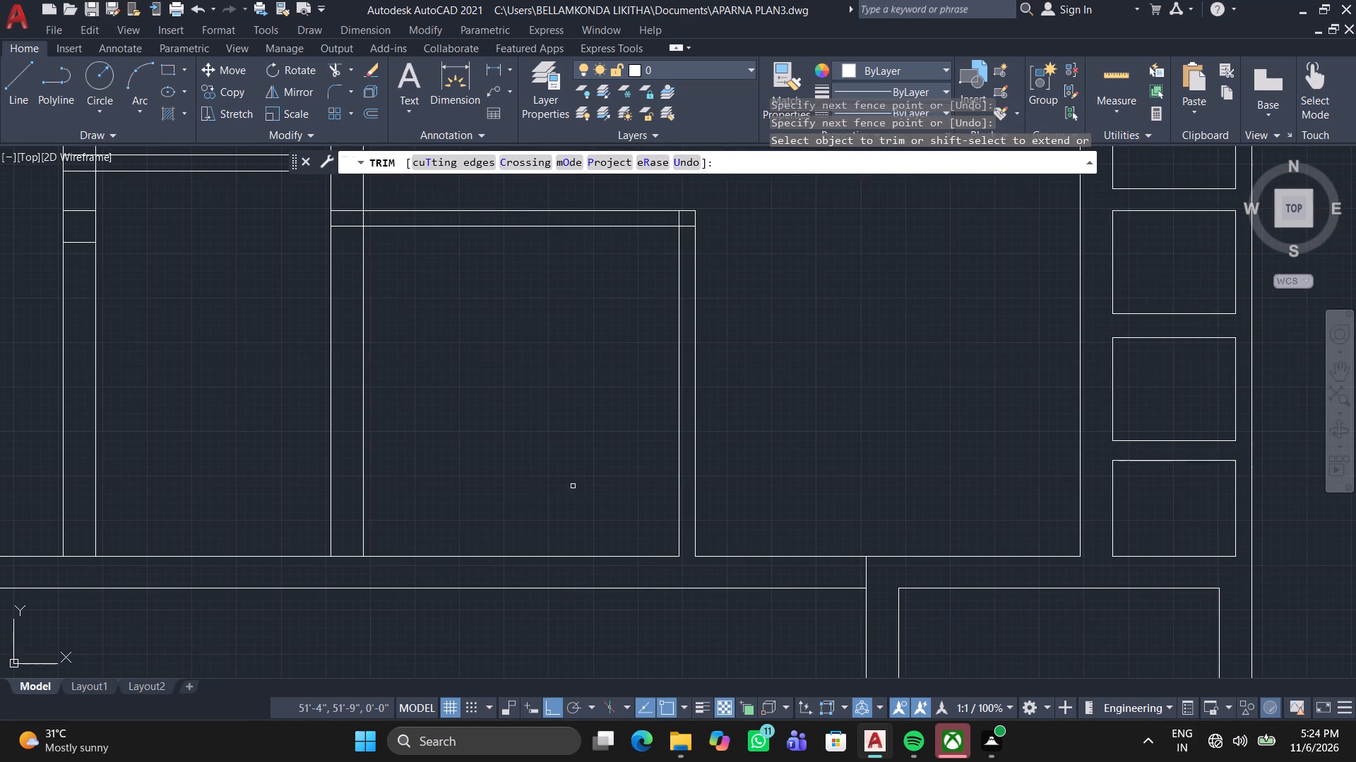
scroll(690, 201, up, 3)
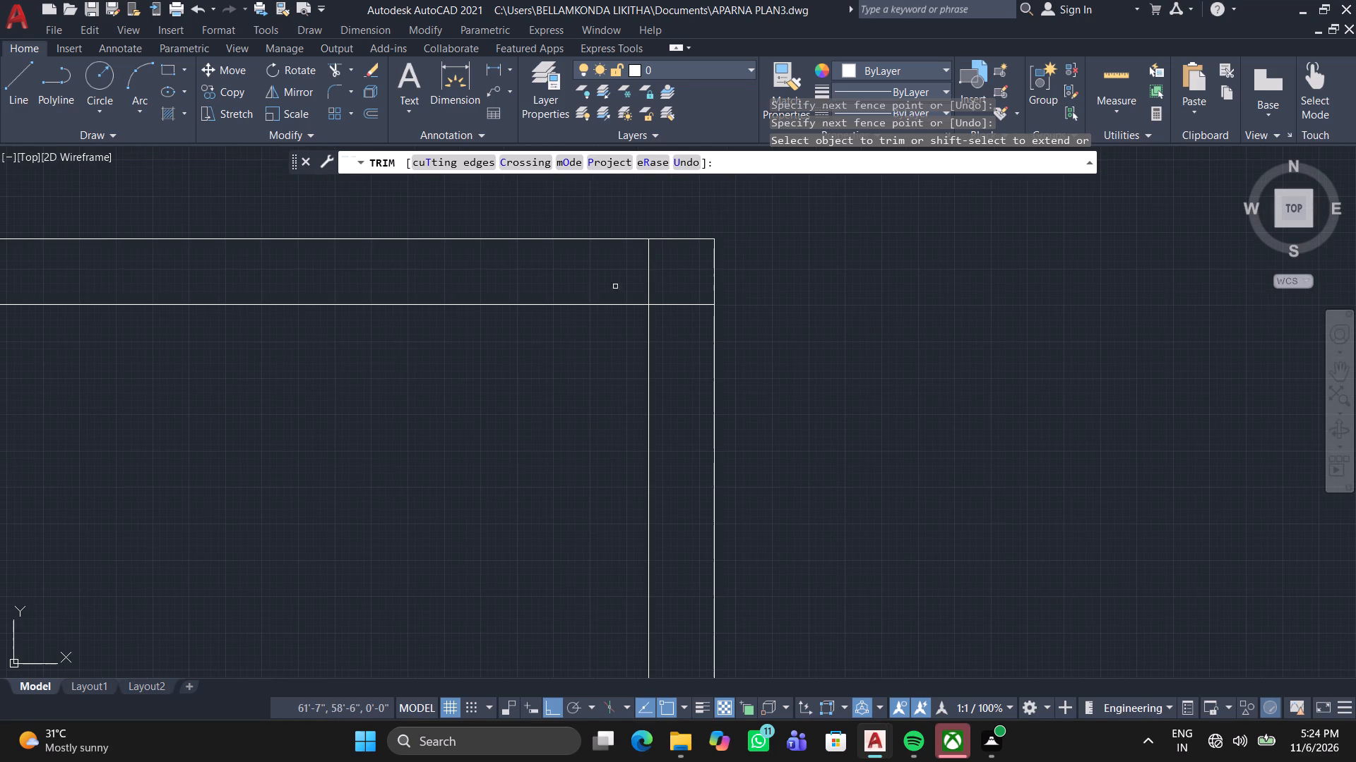
drag(614, 293, 622, 298)
click(673, 309)
scroll(517, 253, down, 3)
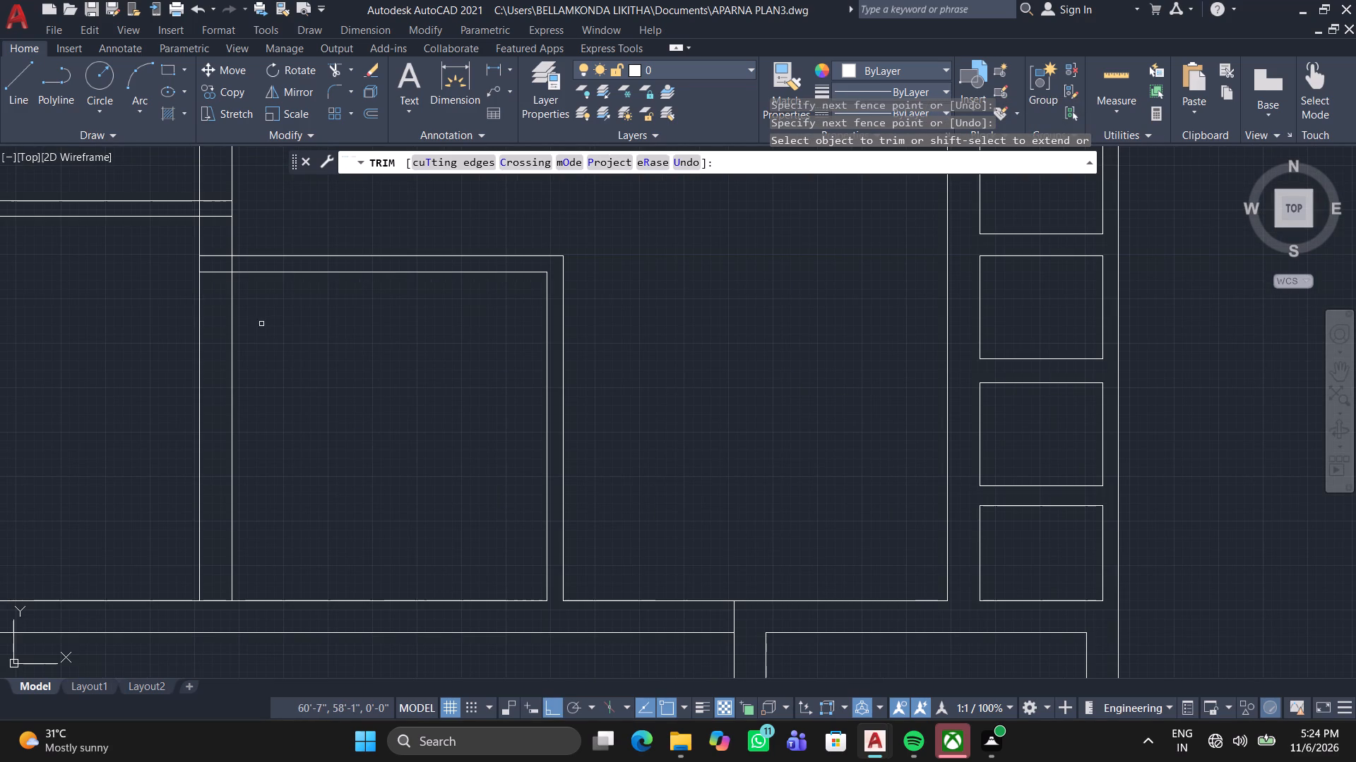
Trim the lines crossing at the junction of the small room's upper partition with the 9" wall on its left.
middle_drag(202, 272, 198, 319)
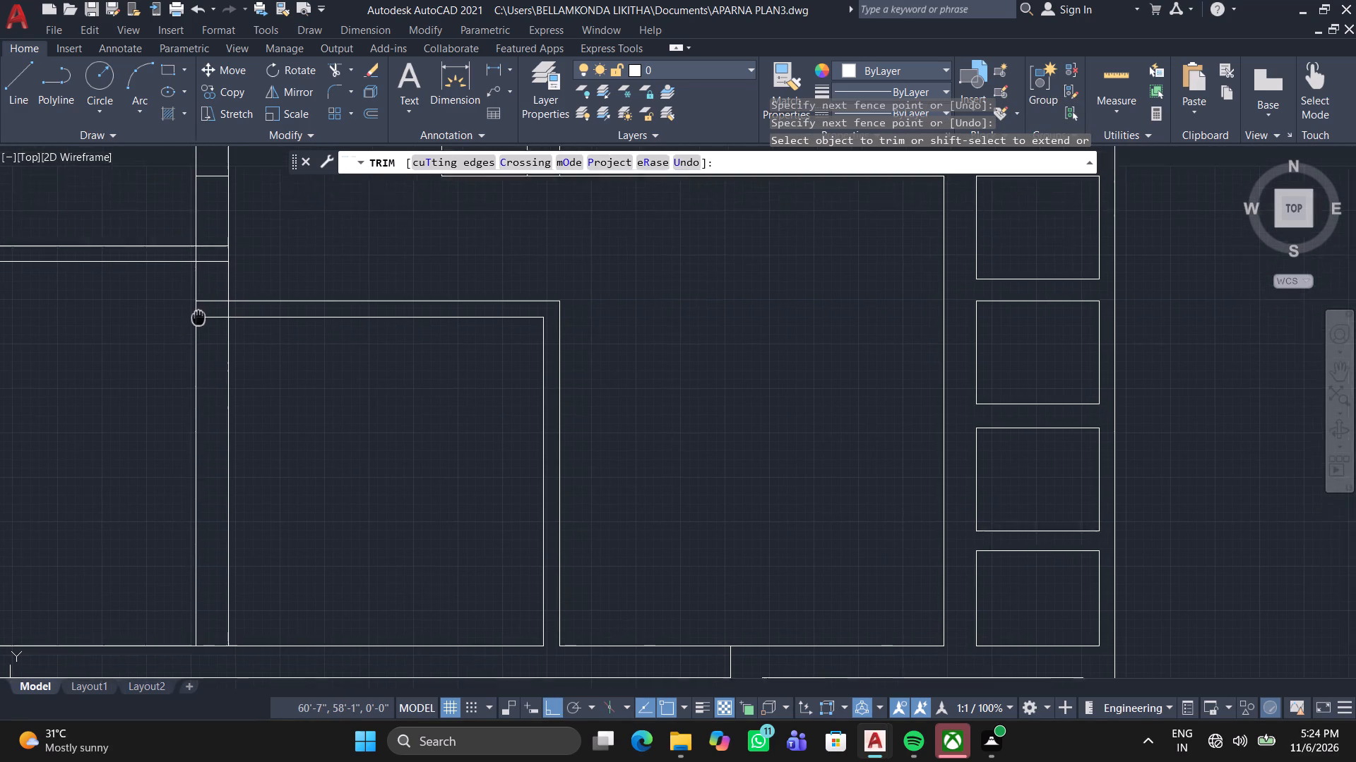
middle_drag(198, 319, 225, 358)
scroll(241, 360, up, 3)
click(233, 401)
click(244, 246)
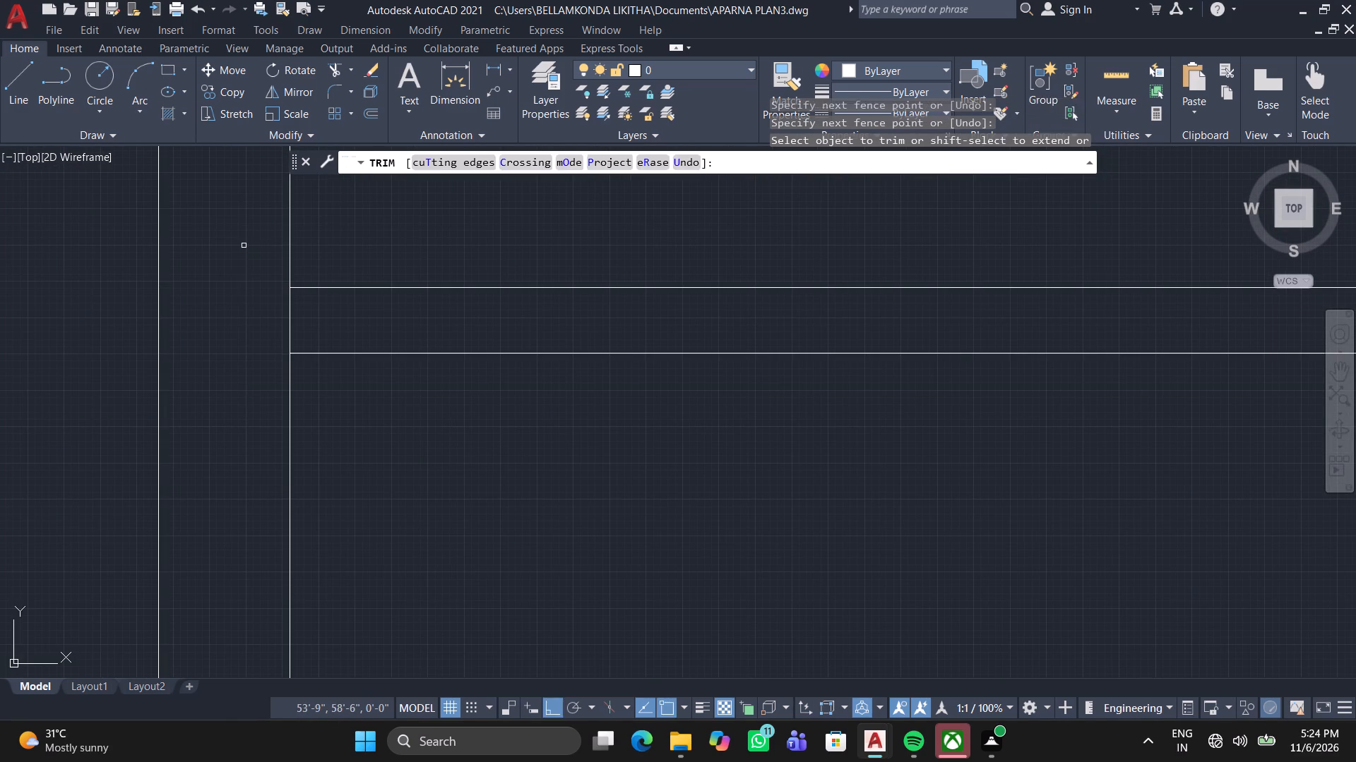
click(245, 277)
click(309, 317)
Trim the crossing lines where the adjoining room's horizontal partition meets the same 9" wall, just above the small room.
scroll(185, 241, down, 1)
middle_drag(185, 248, 200, 486)
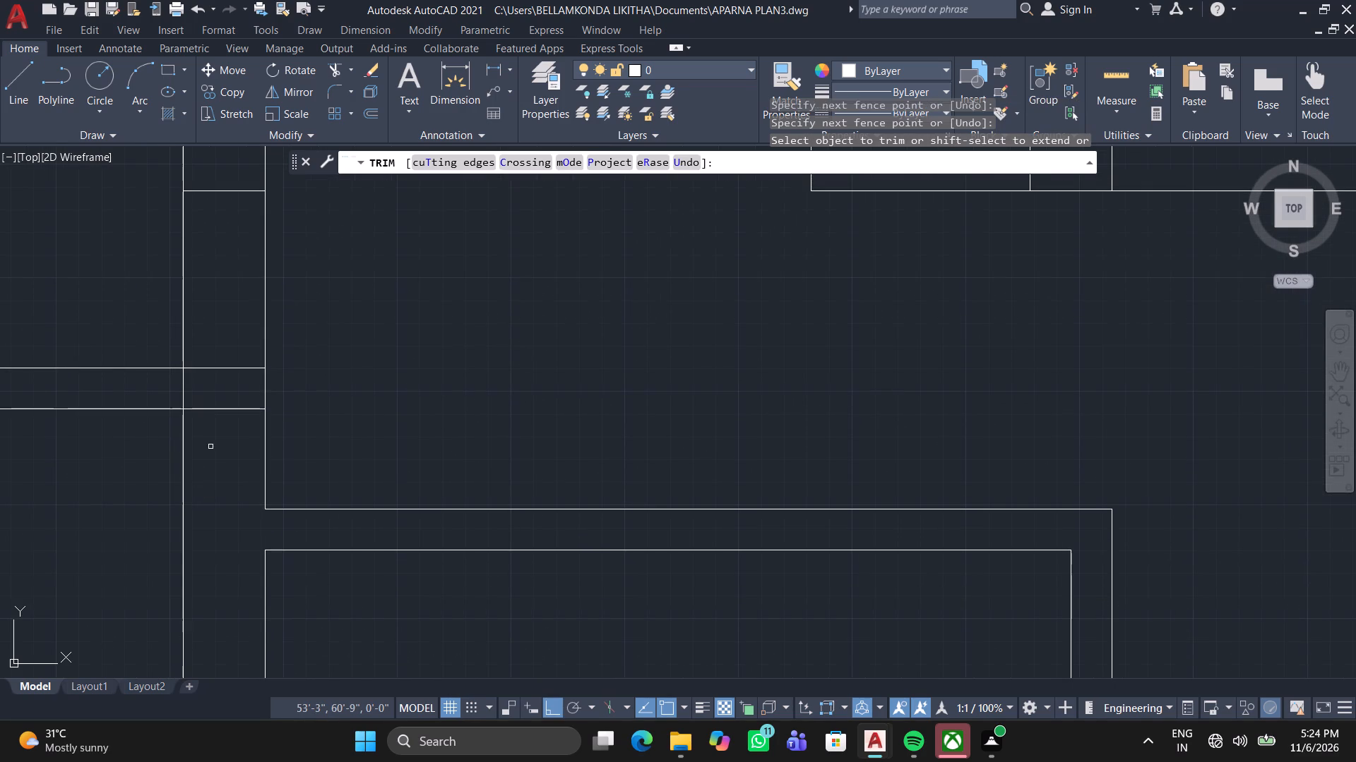
click(214, 440)
click(224, 353)
click(192, 377)
click(166, 387)
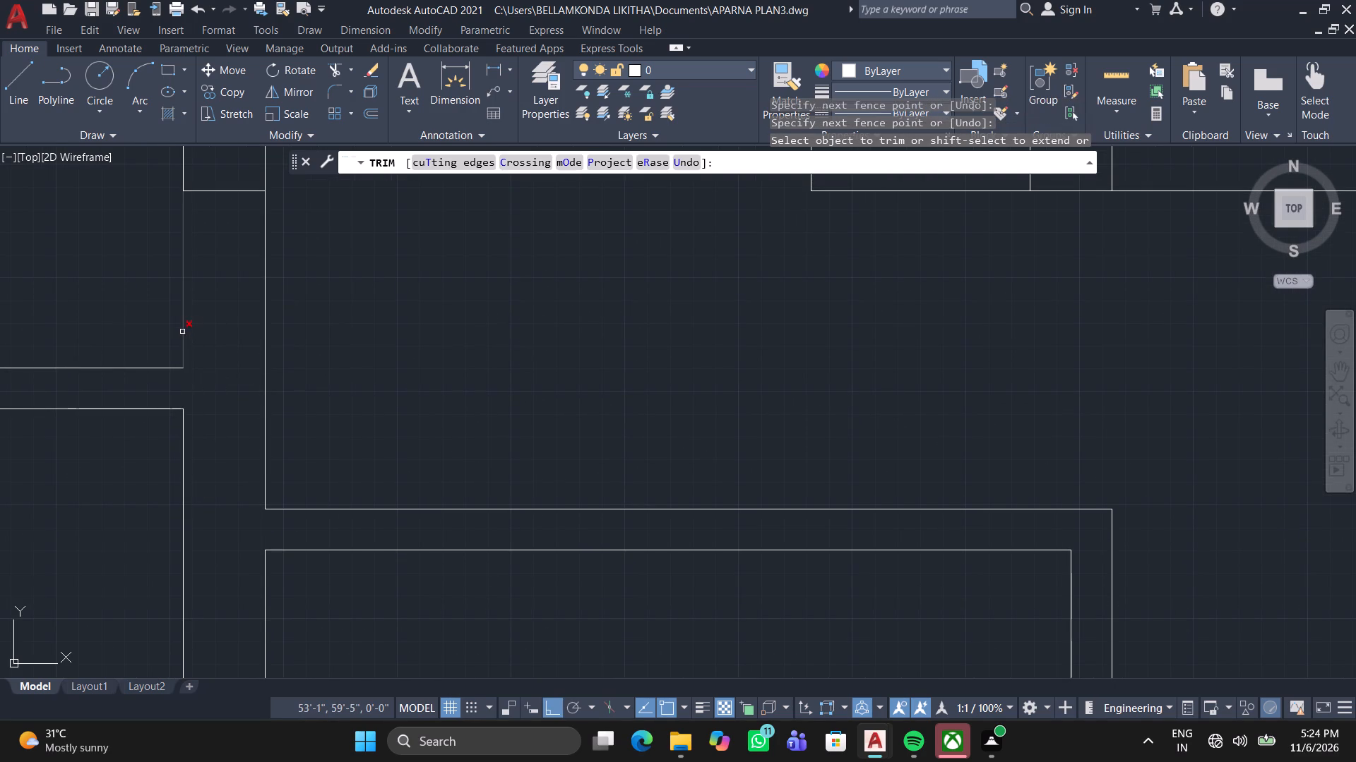
Trim the horizontal line crossing the partition wall at the small room's upper-right corner, below the open passage.
middle_drag(208, 306, 225, 468)
scroll(243, 369, down, 1)
click(243, 369)
click(251, 341)
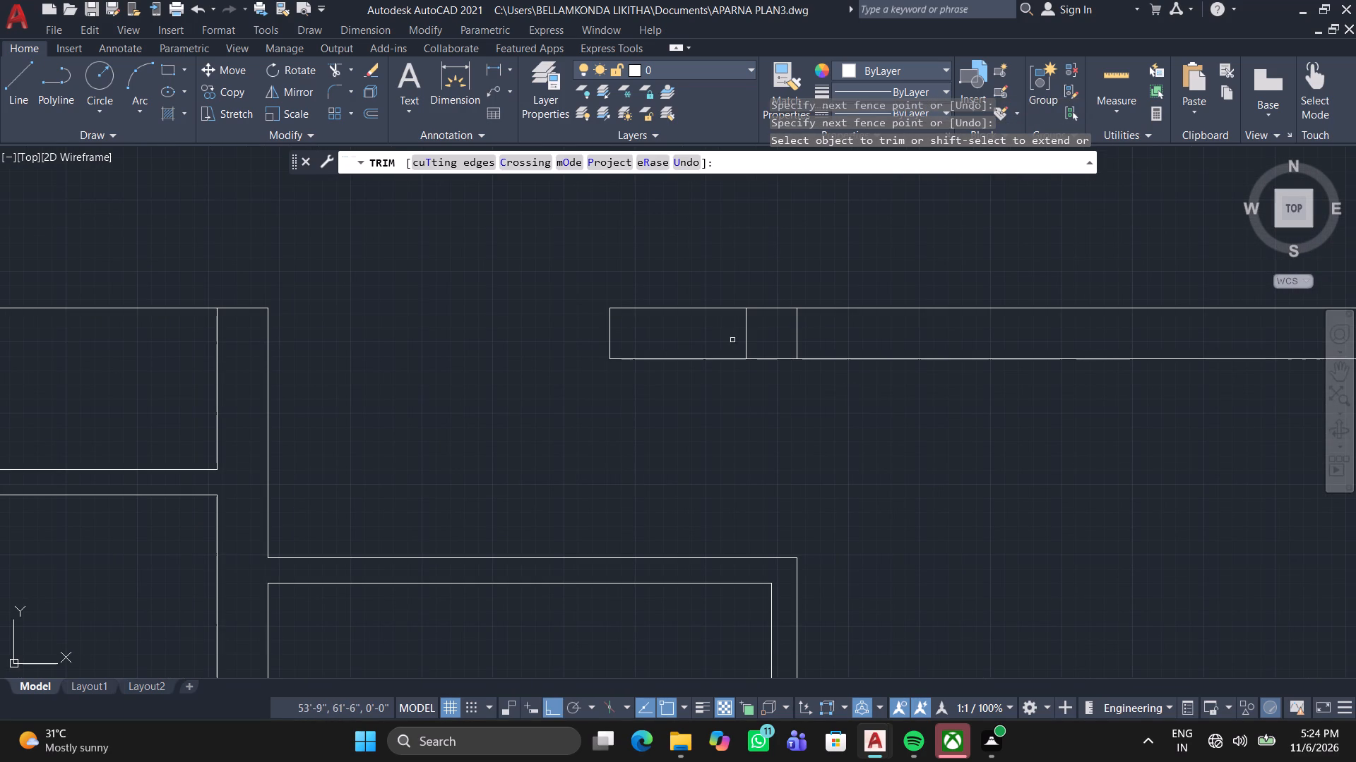
Trim the two vertical lines crossing the free-ended horizontal wall on the far side of the opening.
click(732, 334)
click(826, 337)
Remove the short lines crossing the wall left of the small room and trim its face between the two lines of the joining partition.
scroll(807, 337, down, 3)
middle_drag(710, 479, 733, 379)
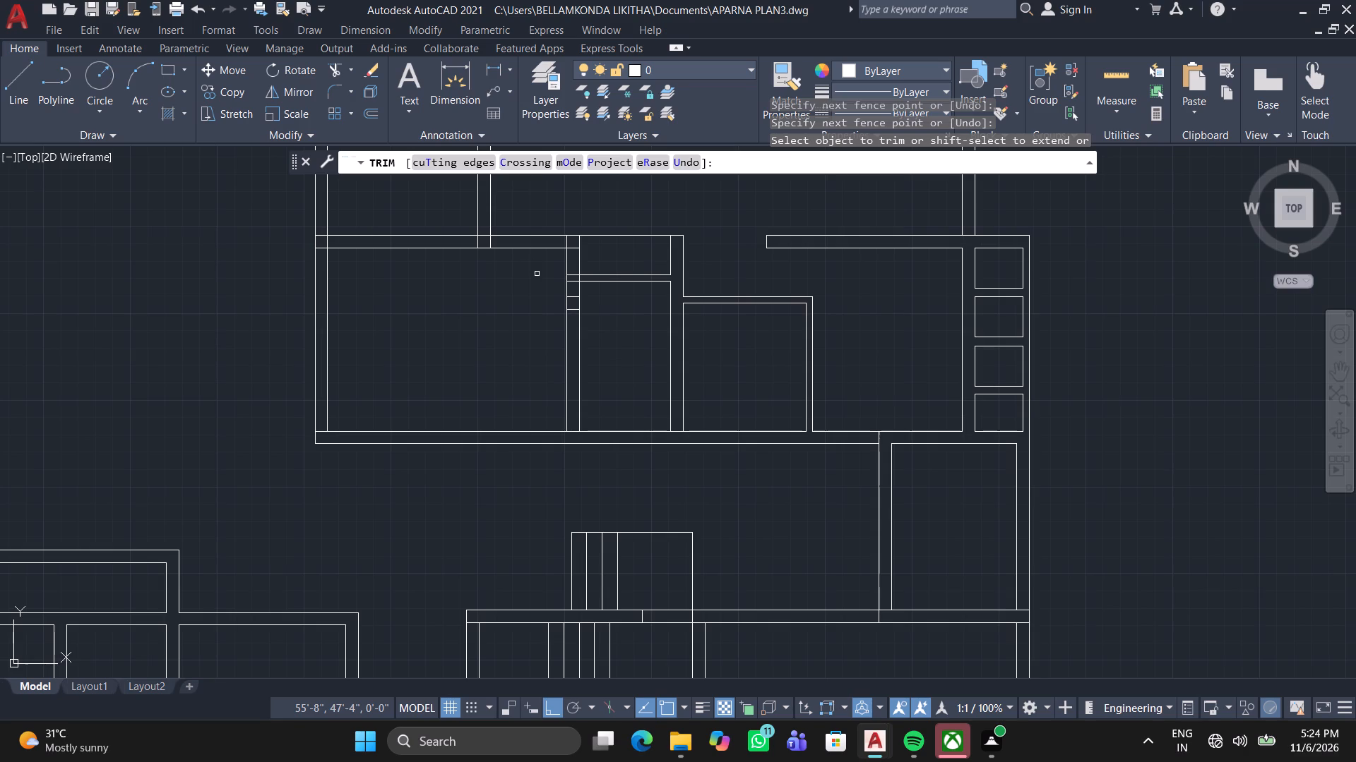
scroll(537, 274, up, 2)
scroll(641, 346, up, 2)
click(611, 437)
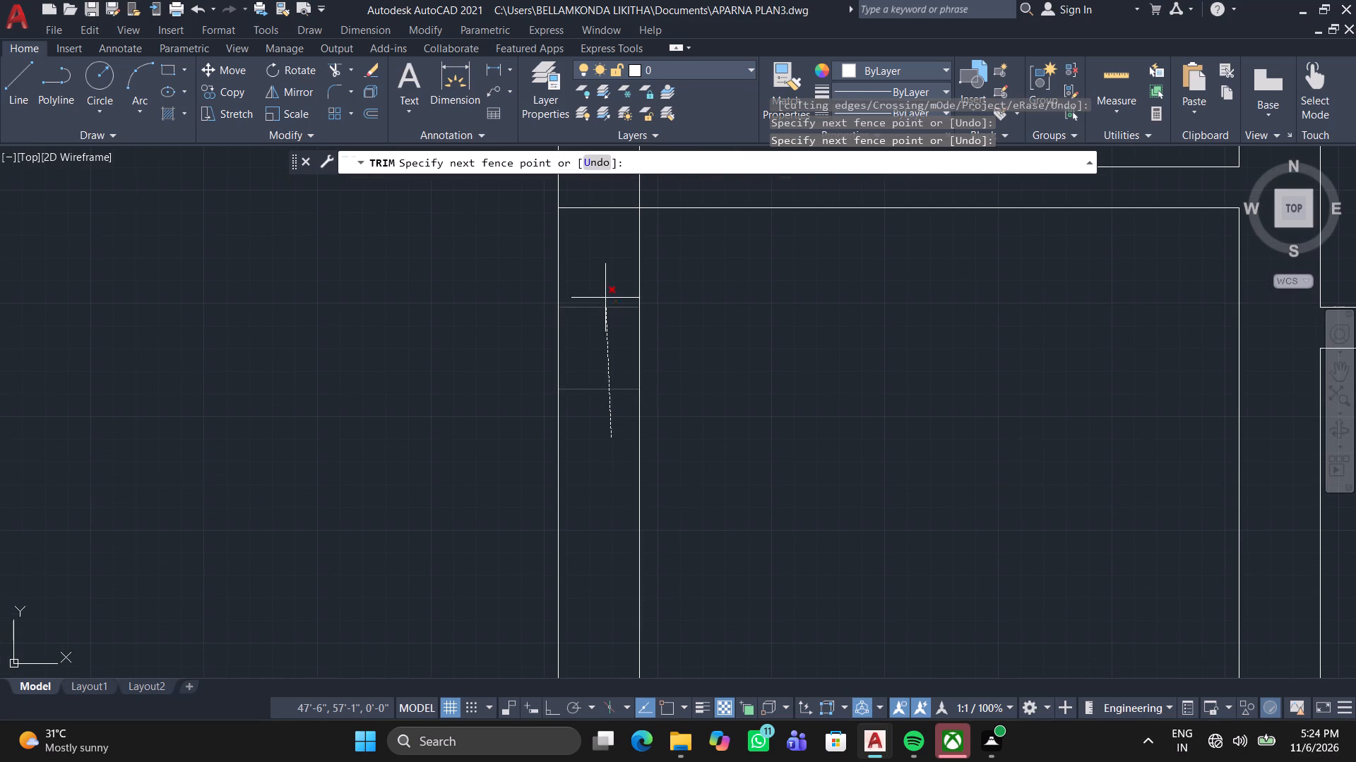
middle_drag(605, 311, 605, 487)
click(615, 317)
click(618, 358)
click(677, 361)
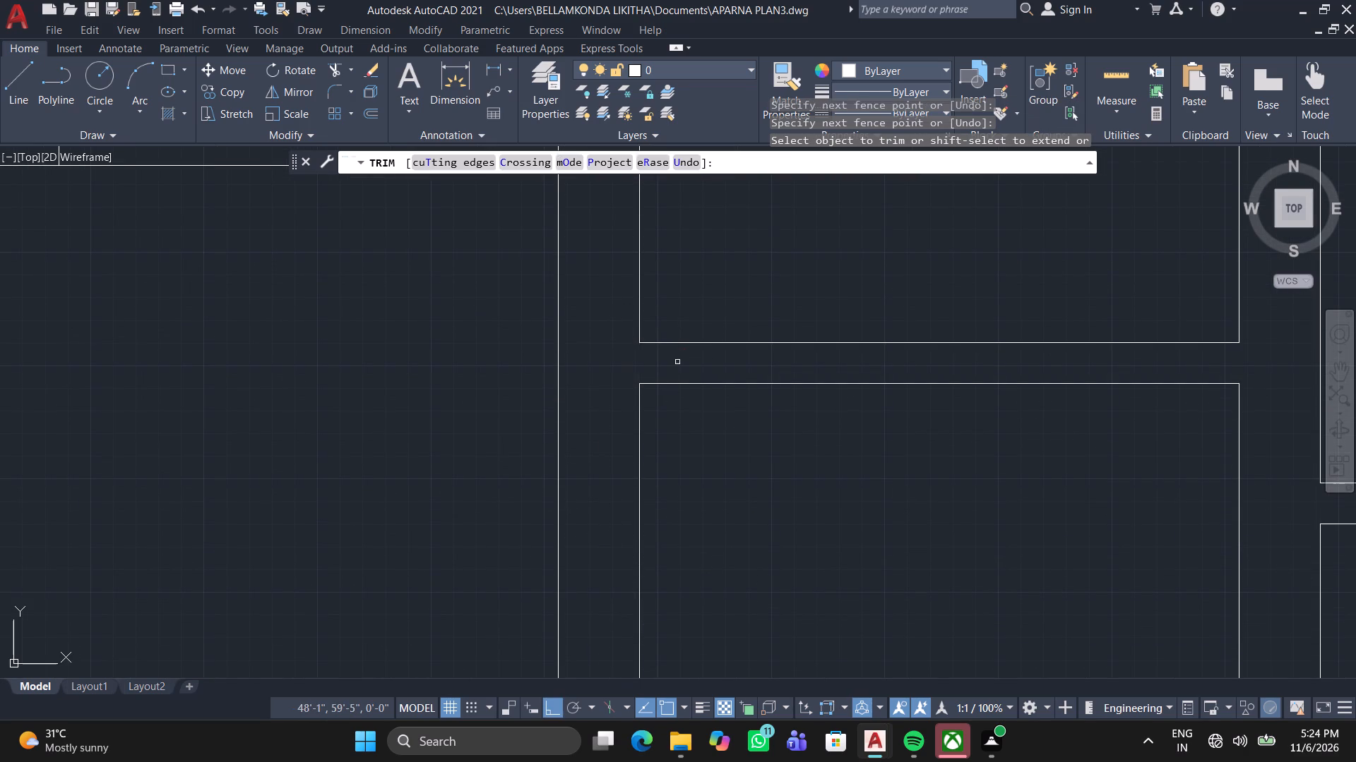
Trim the bottom wall's inner line where the two partition walls on either side of the narrow room meet it.
scroll(665, 361, down, 2)
scroll(692, 478, down, 1)
middle_drag(688, 478, 666, 378)
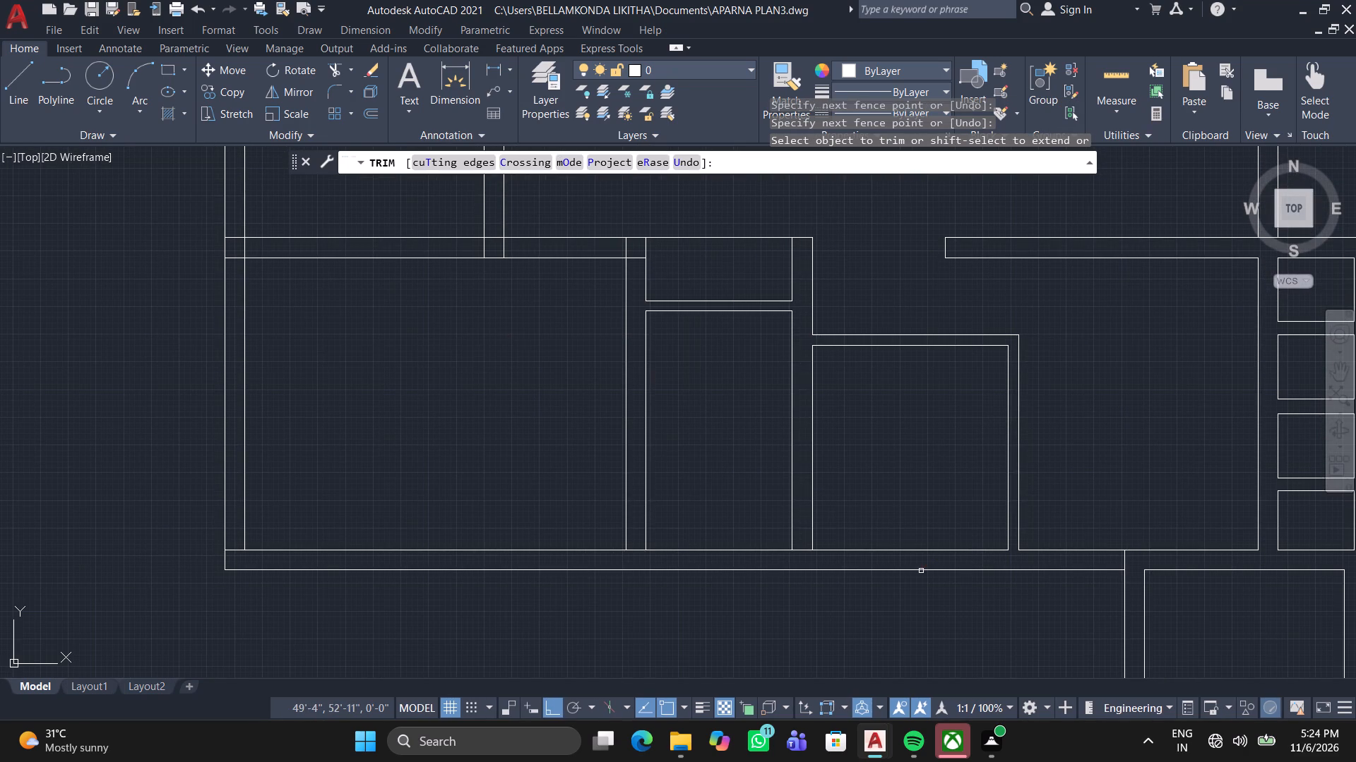
scroll(896, 548, up, 2)
click(686, 580)
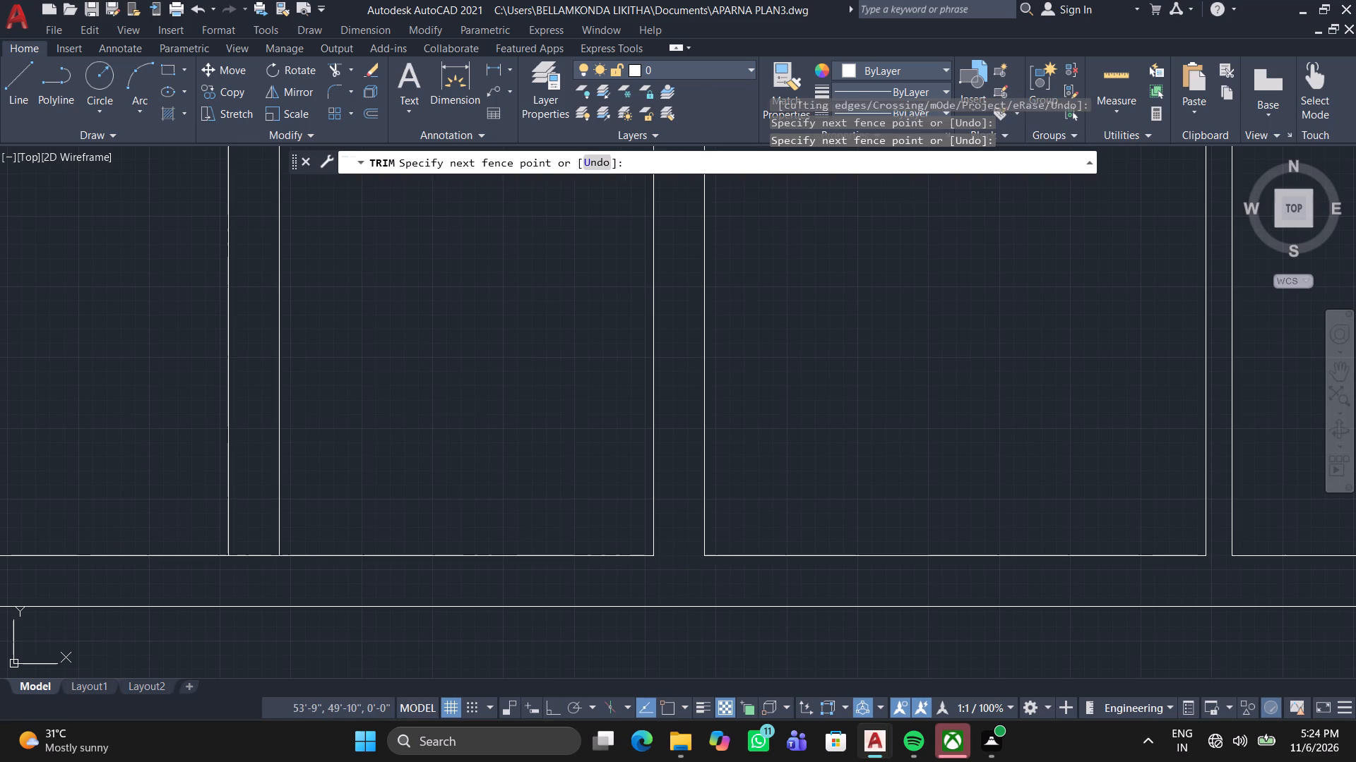
click(688, 548)
click(246, 566)
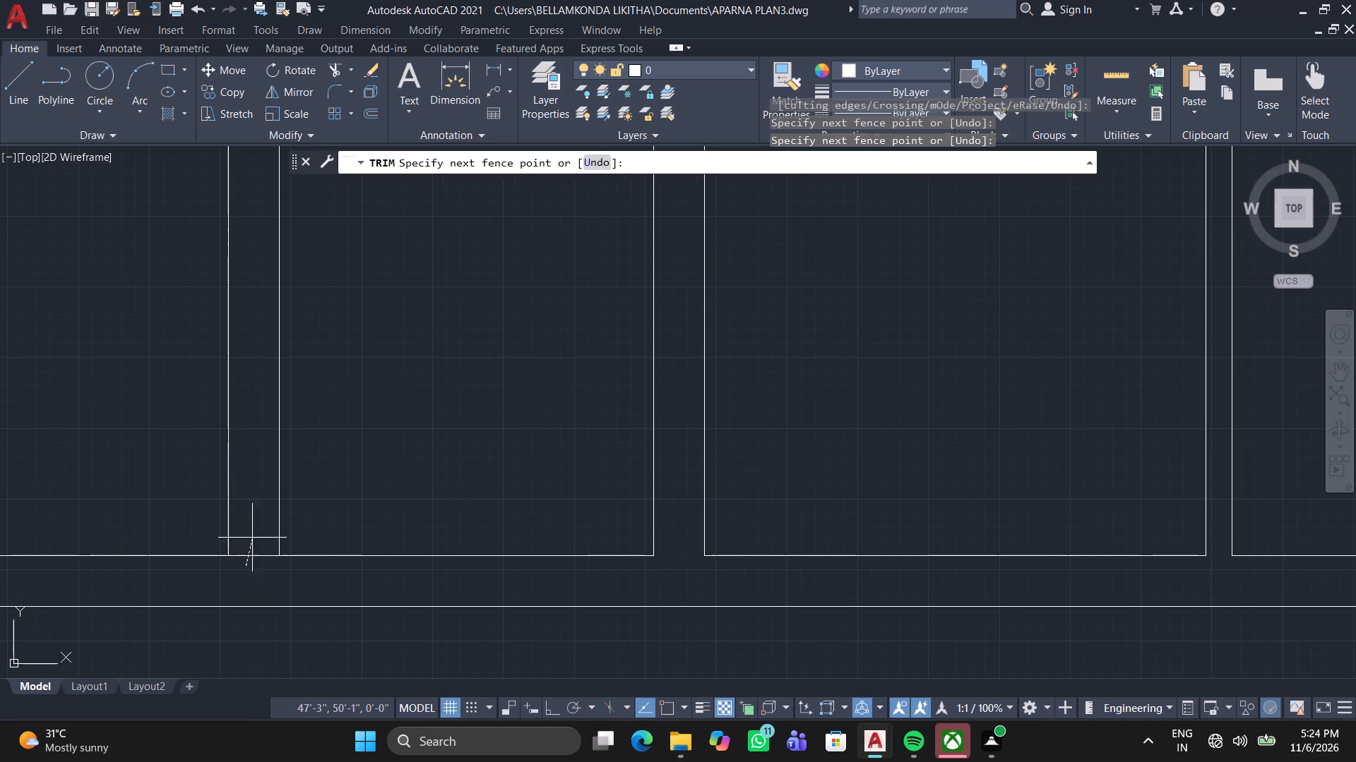
click(252, 535)
Trim the crossing lines where the large left room's right wall meets the horizontal wall above it.
scroll(322, 363, down, 2)
middle_drag(343, 341, 451, 628)
scroll(395, 416, up, 3)
click(434, 478)
click(372, 418)
middle_drag(355, 419, 364, 423)
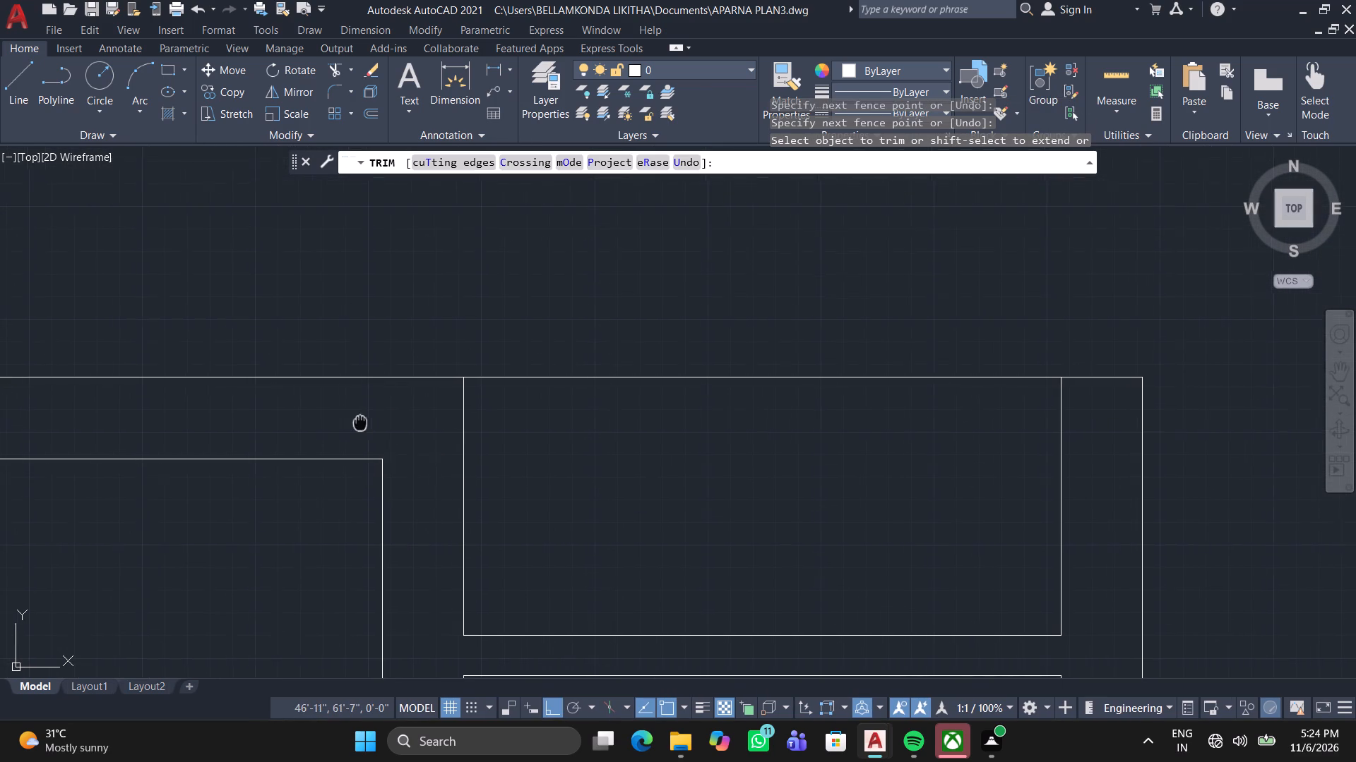
Trim the crossing lines where the vertical partition above the large left room meets that room's top wall.
middle_drag(364, 423, 696, 410)
click(94, 413)
click(267, 421)
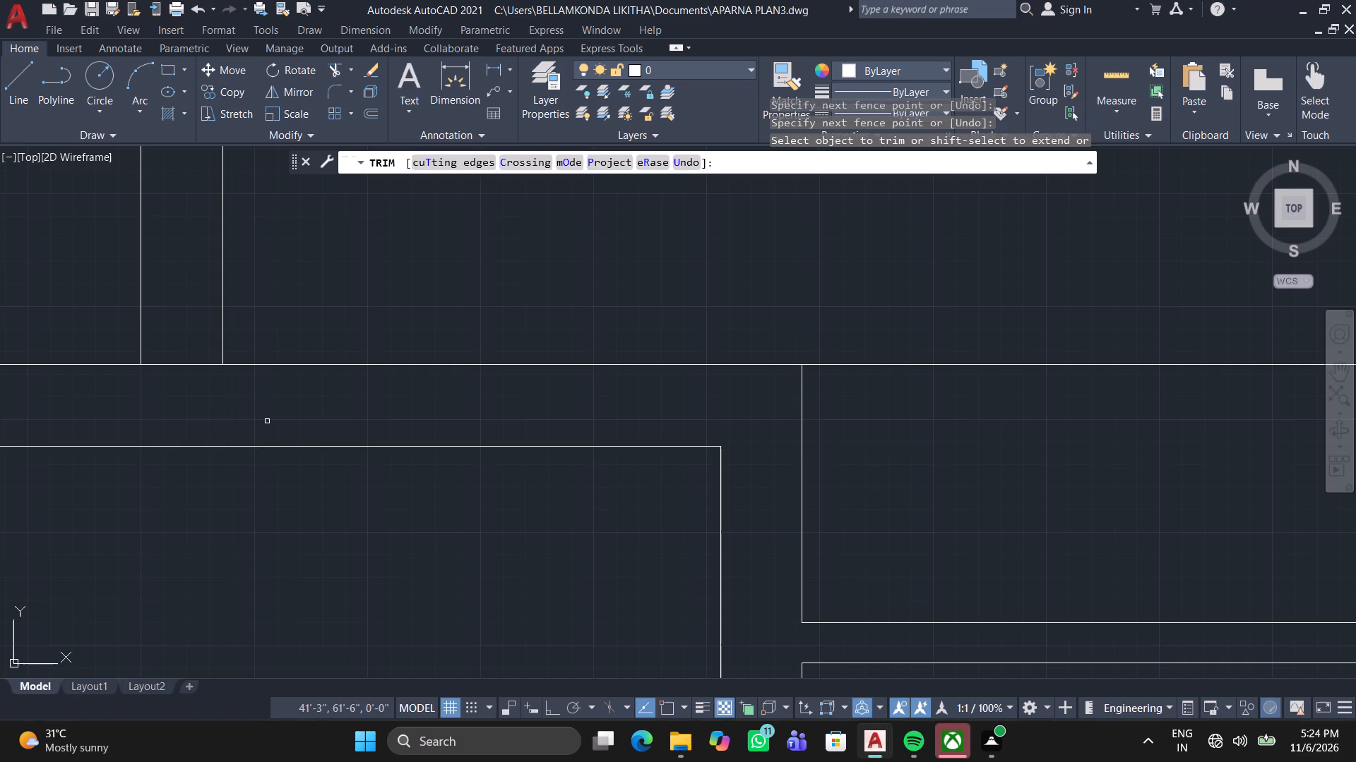
click(212, 404)
click(195, 334)
Trim the crossing lines where the large left room's top wall meets the left outer wall.
scroll(198, 336, down, 4)
middle_drag(167, 417, 516, 425)
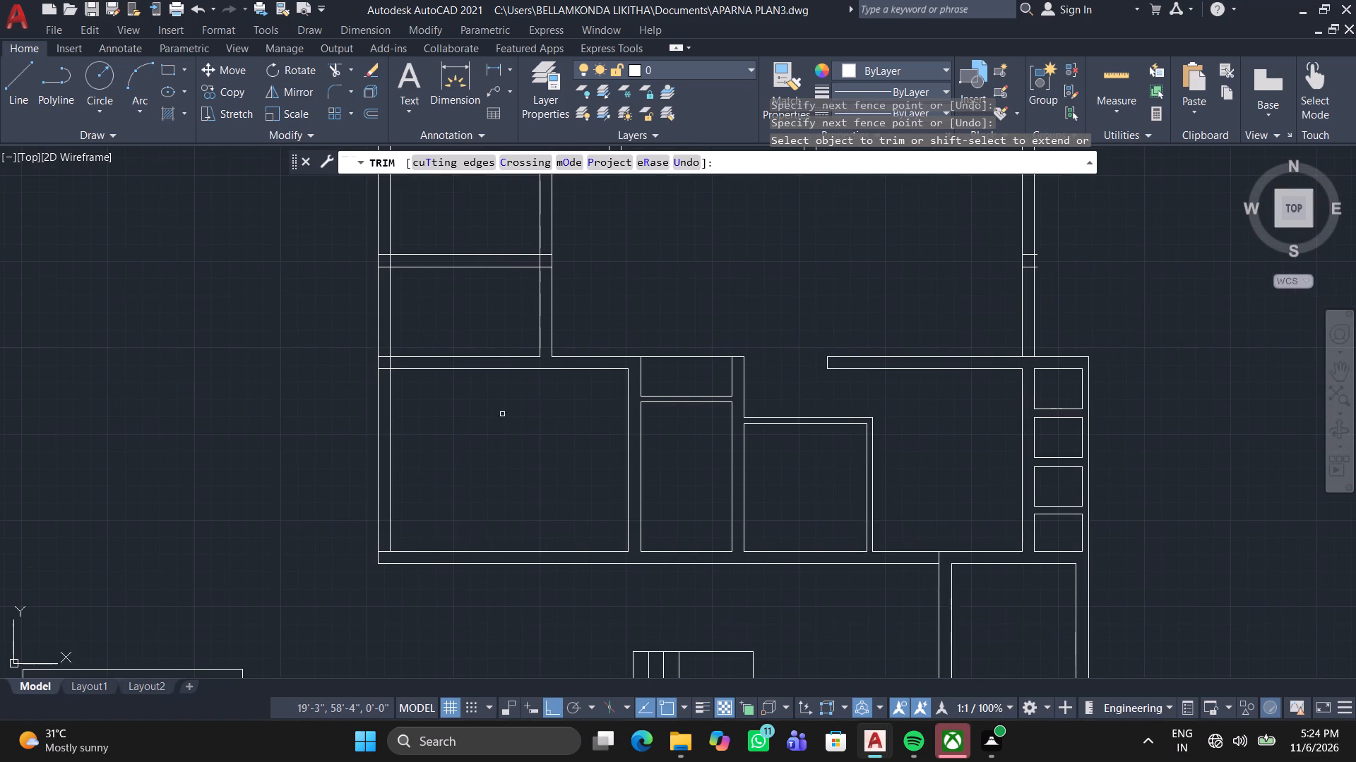
scroll(355, 374, down, 1)
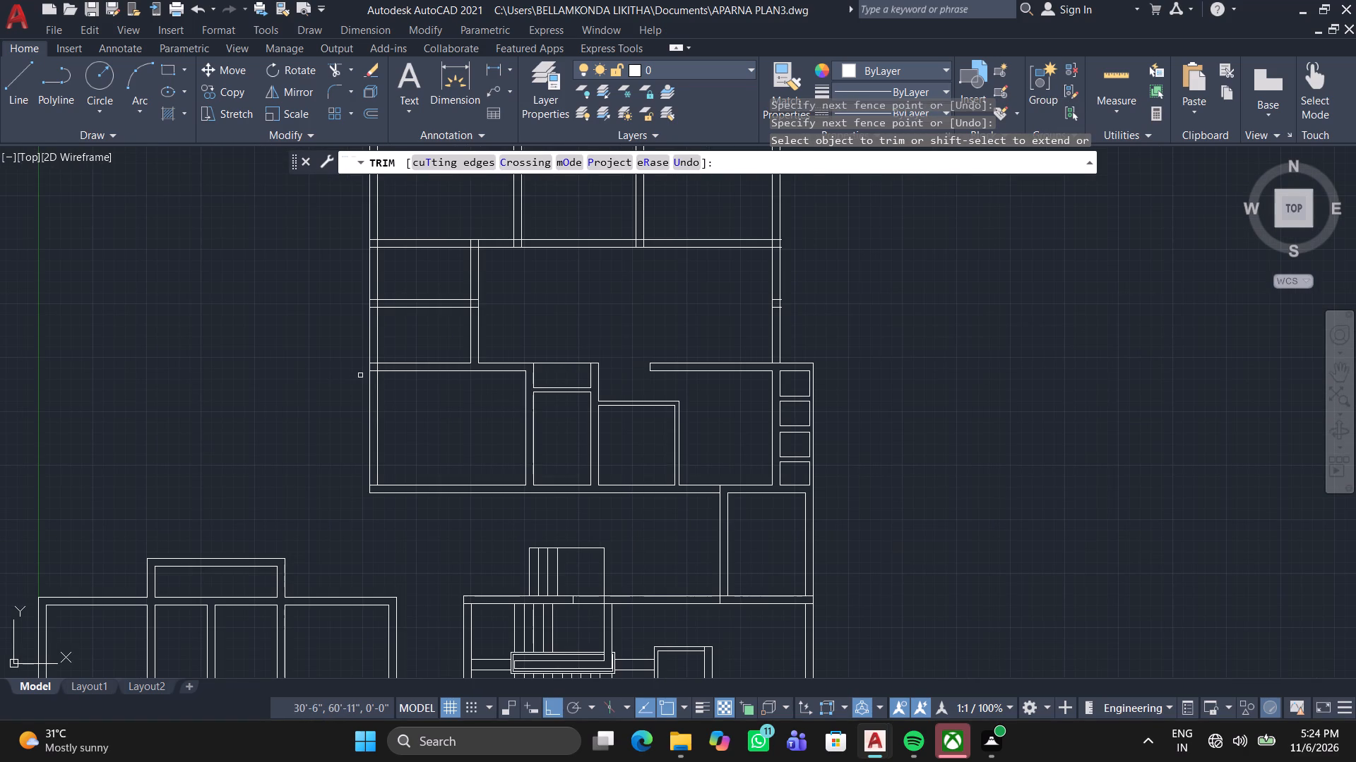
scroll(377, 375, up, 1)
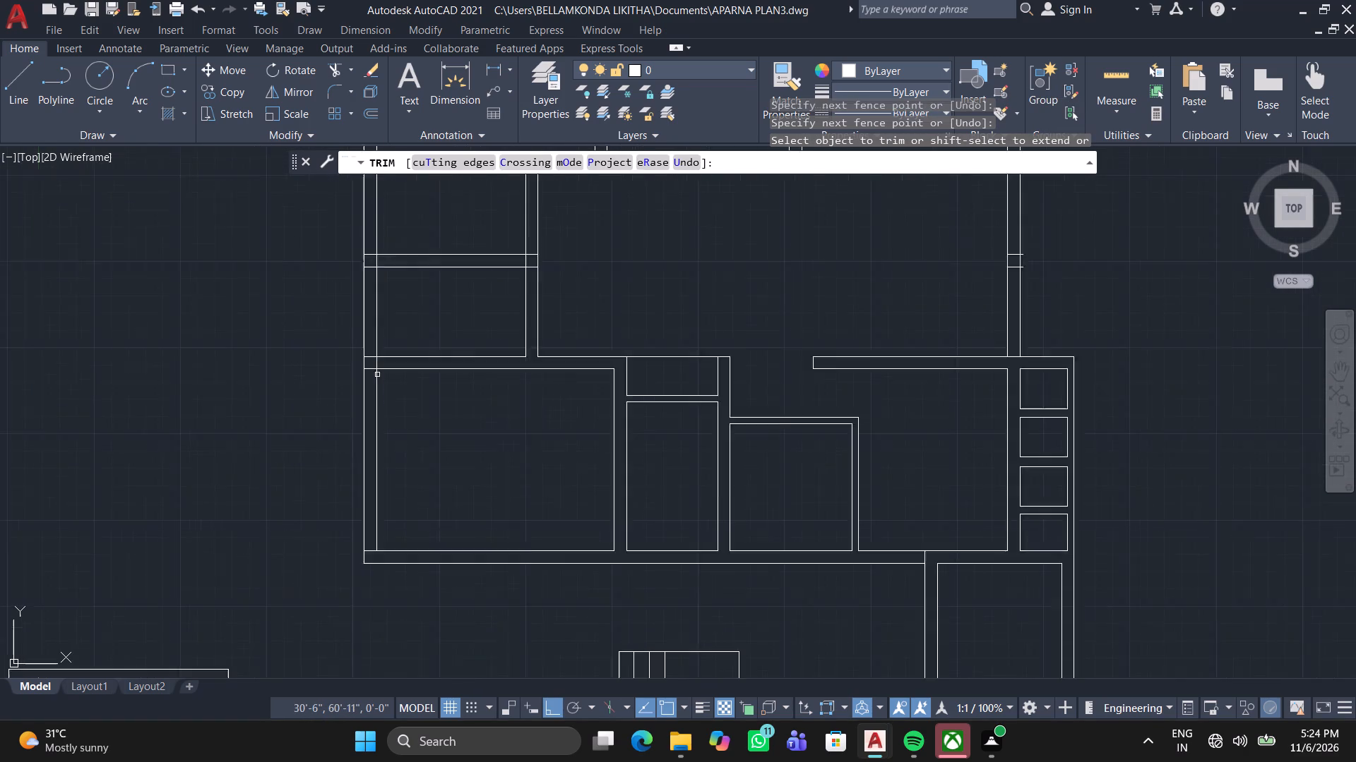
scroll(377, 375, up, 2)
click(358, 363)
click(371, 344)
click(355, 344)
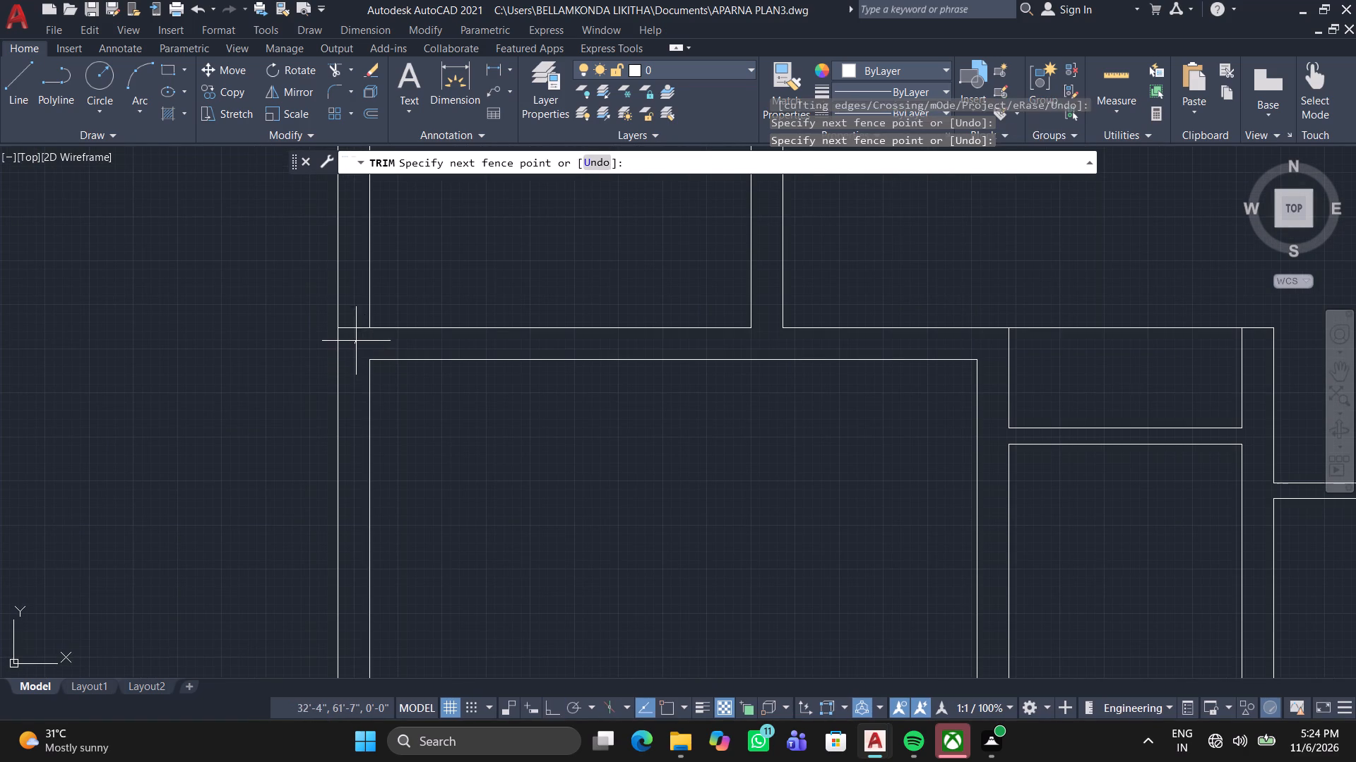
click(353, 325)
Trim the overlapping inner line ends at the large left room's lower-left corner.
scroll(422, 395, down, 2)
middle_drag(430, 571, 493, 442)
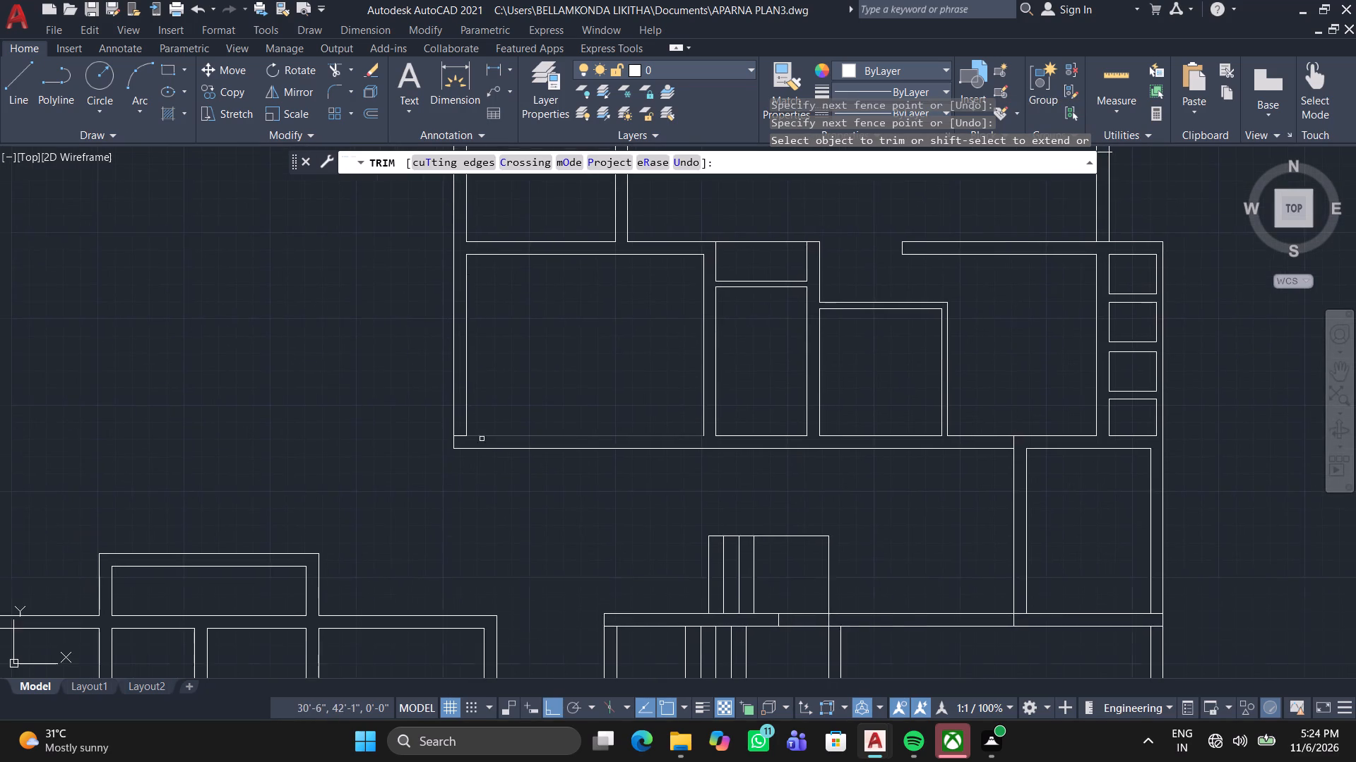
scroll(428, 468, up, 3)
click(551, 361)
click(545, 336)
Trim the crossing lines where the partition between the two small left-side rooms meets the left outer wall.
scroll(629, 314, down, 3)
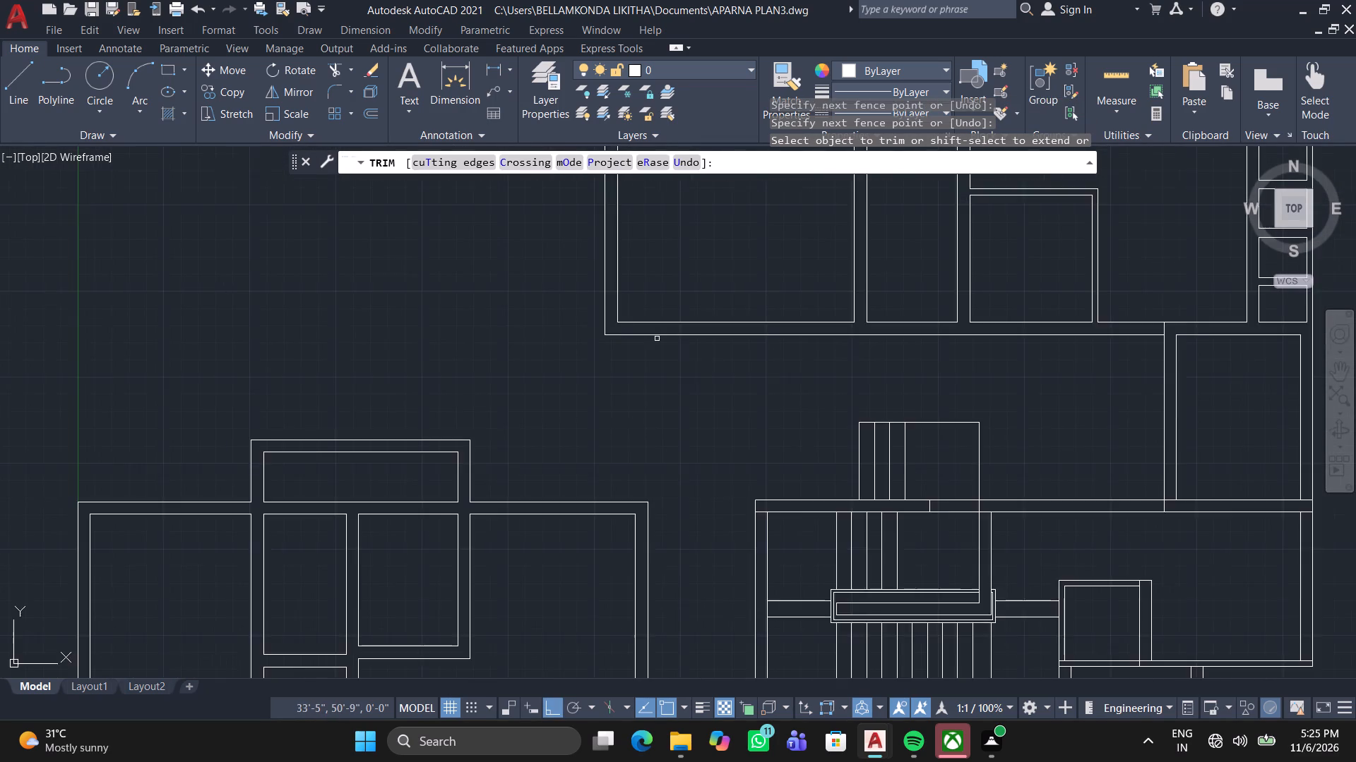
scroll(744, 381, down, 2)
scroll(1026, 394, down, 1)
middle_drag(1026, 399, 863, 591)
scroll(690, 485, up, 3)
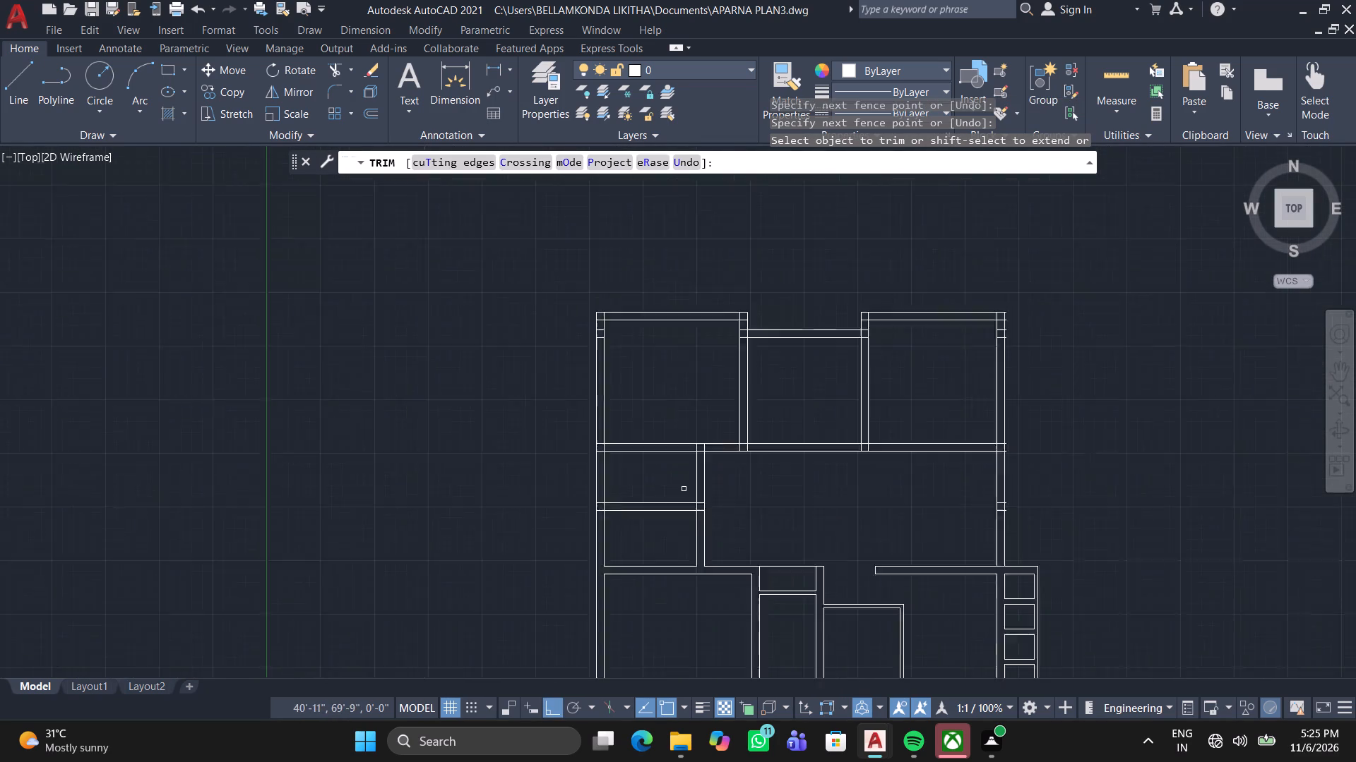
scroll(569, 536, up, 3)
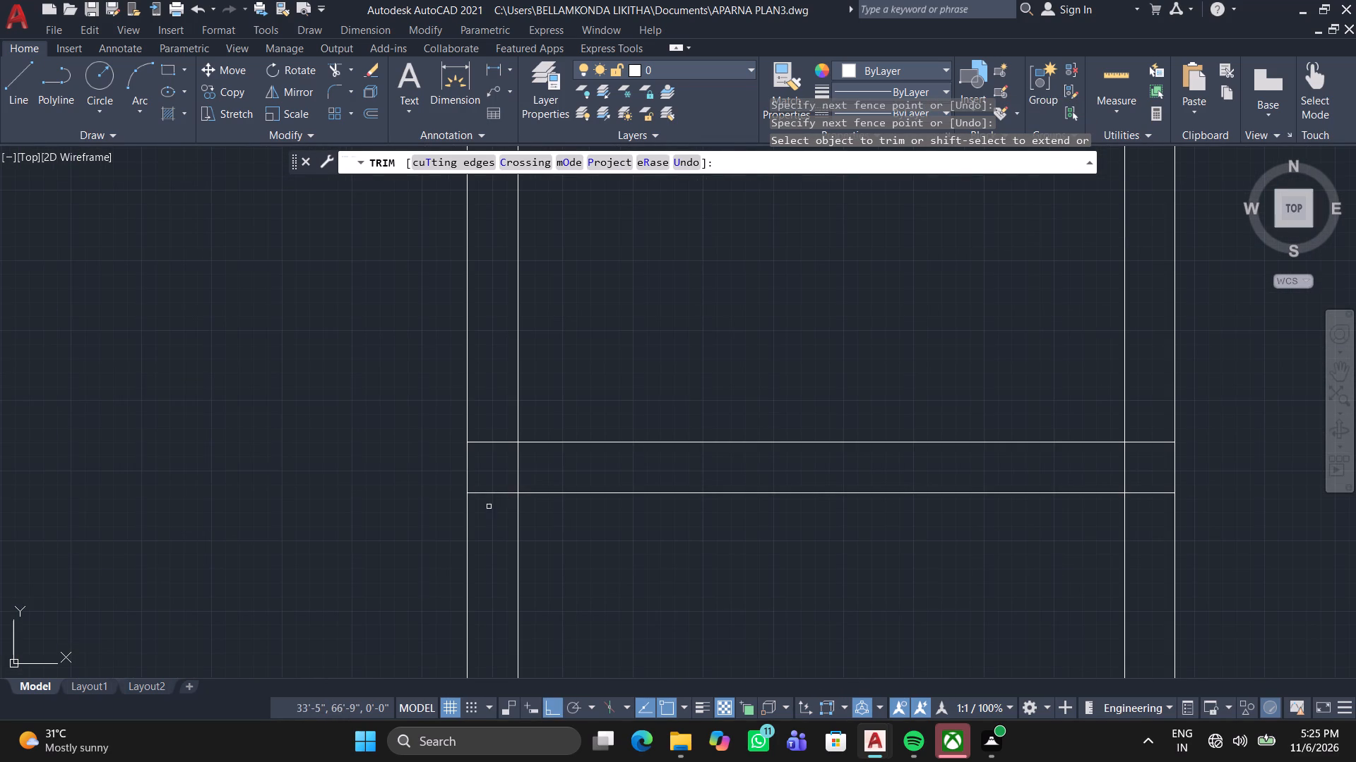
click(489, 507)
click(528, 461)
drag(524, 462, 512, 449)
click(484, 428)
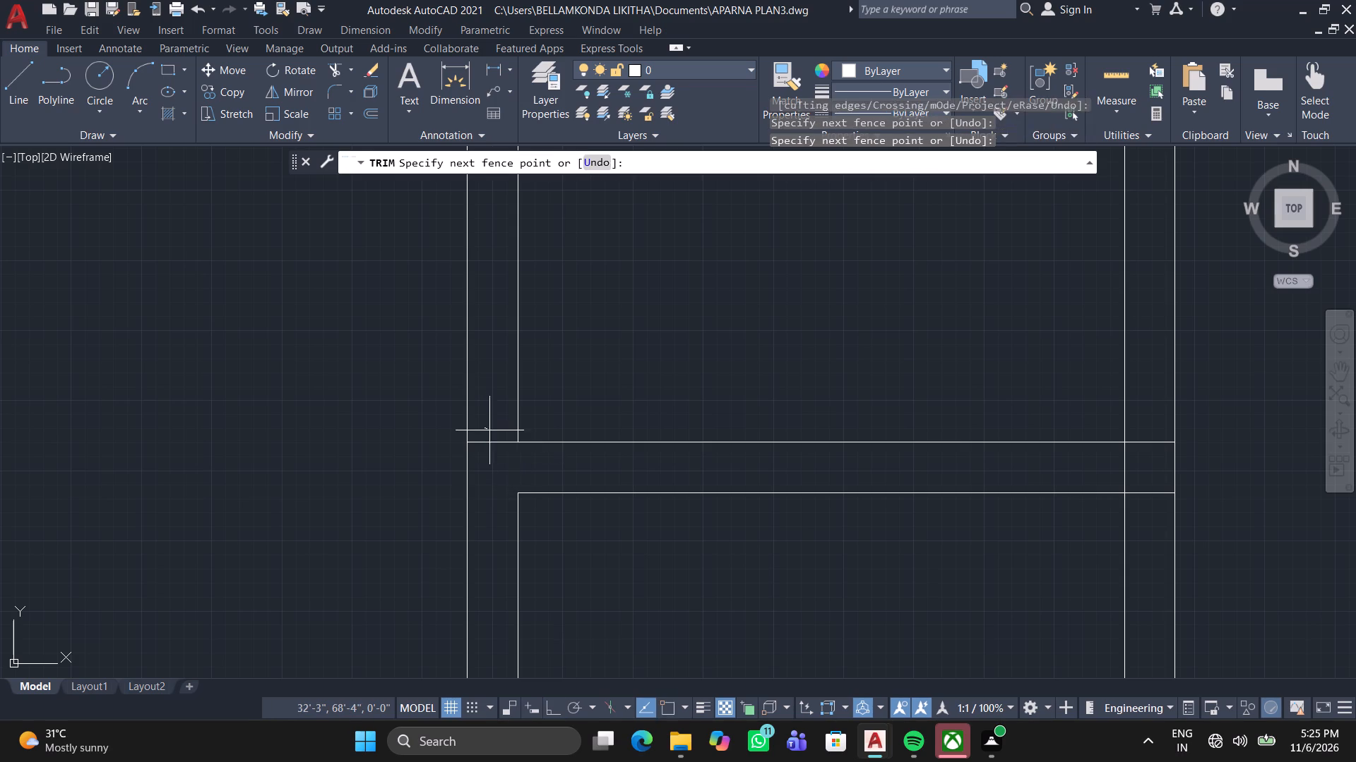
click(502, 450)
Trim the crossing lines at the other end of that partition, where it meets the small rooms' right wall.
scroll(547, 464, down, 2)
scroll(832, 472, up, 2)
scroll(780, 501, up, 2)
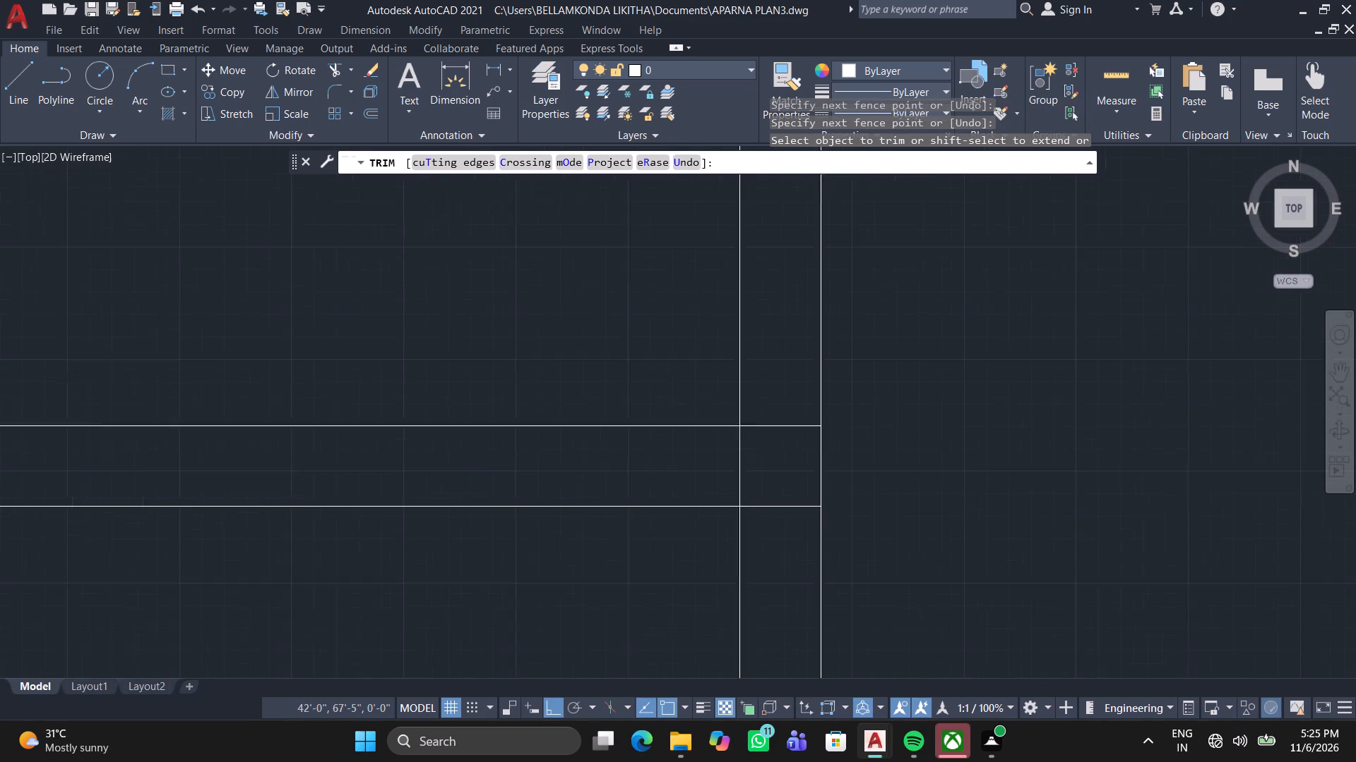
scroll(780, 501, up, 1)
click(786, 552)
click(648, 461)
click(723, 376)
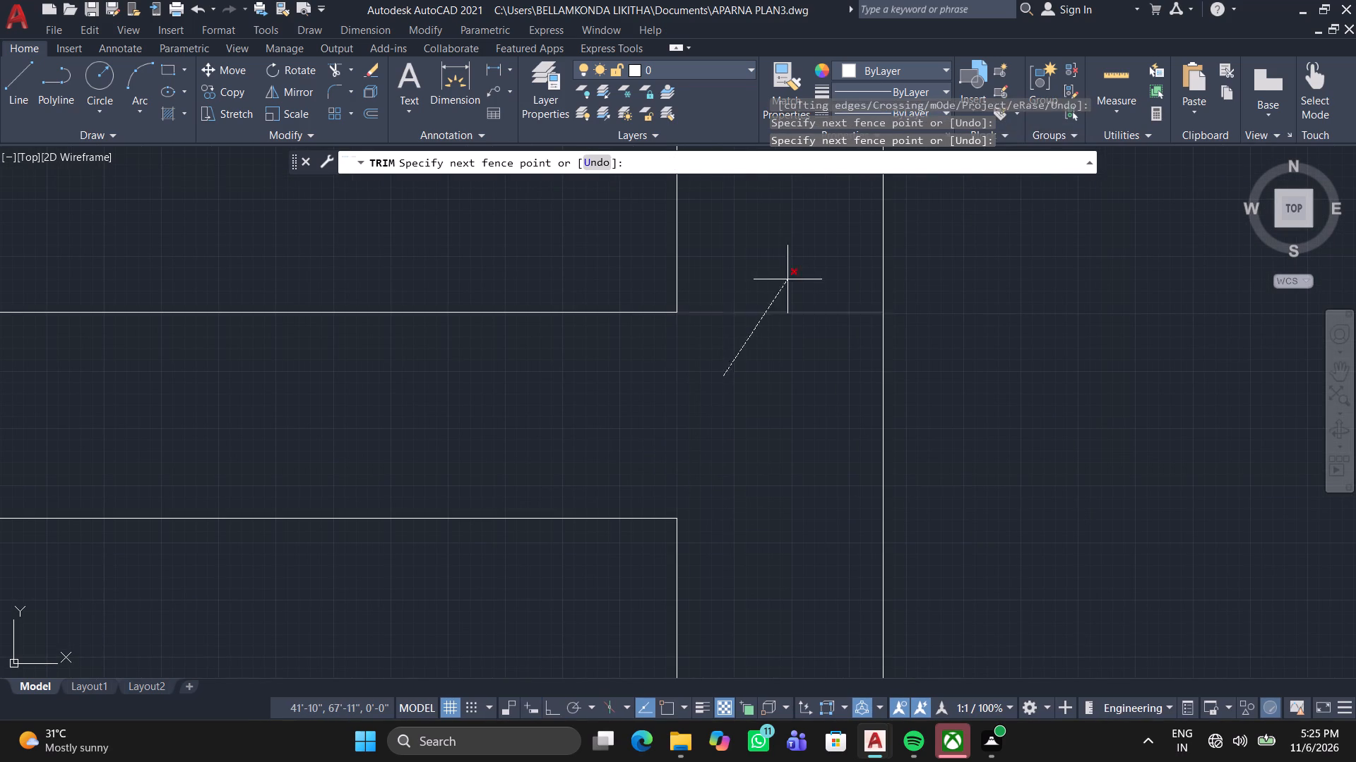
click(787, 279)
Trim the crossing lines where the small rooms' right wall meets the long horizontal wall below the top rooms.
scroll(786, 282, down, 4)
middle_drag(779, 289, 746, 610)
scroll(759, 405, up, 4)
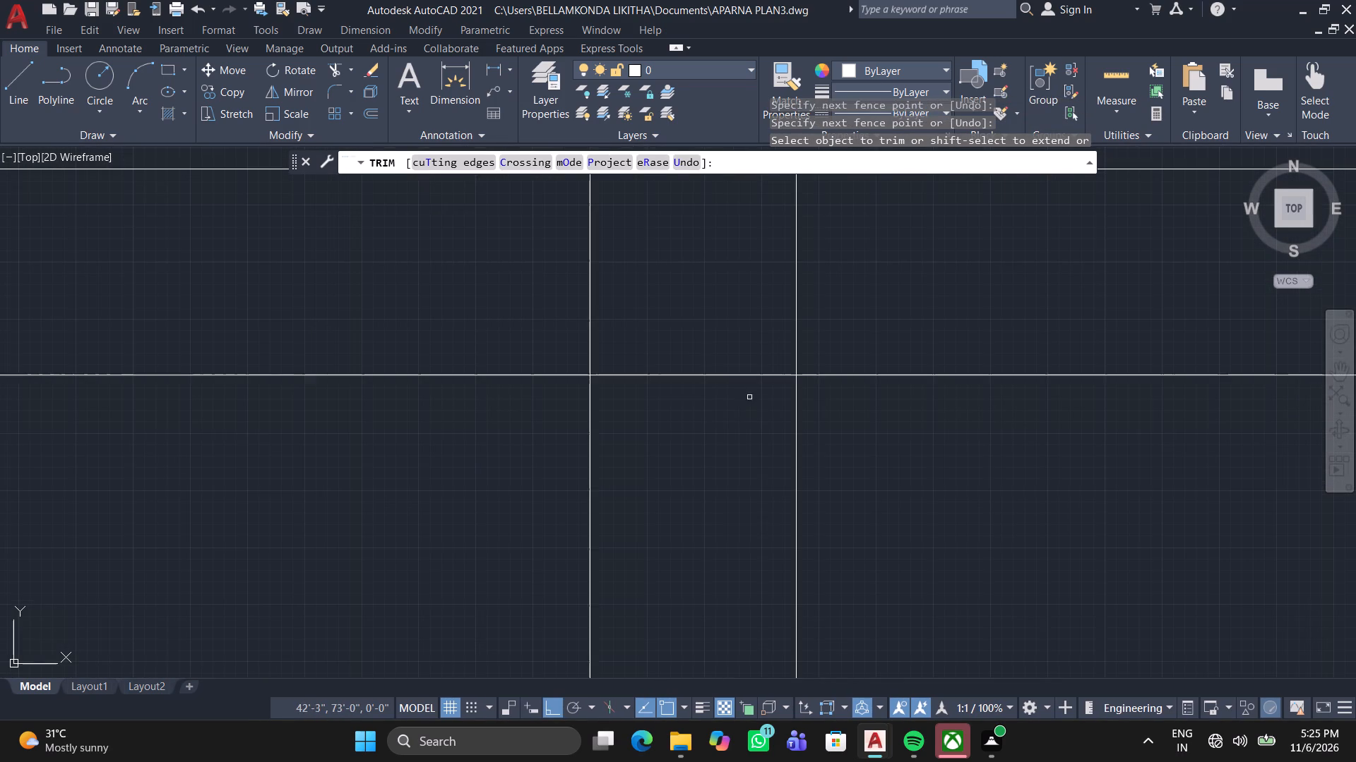
click(743, 394)
click(570, 301)
click(686, 267)
click(927, 255)
Trim the junction of the wall between the top-left and top-middle rooms with the long horizontal wall below them.
scroll(928, 255, down, 3)
middle_drag(880, 280, 602, 312)
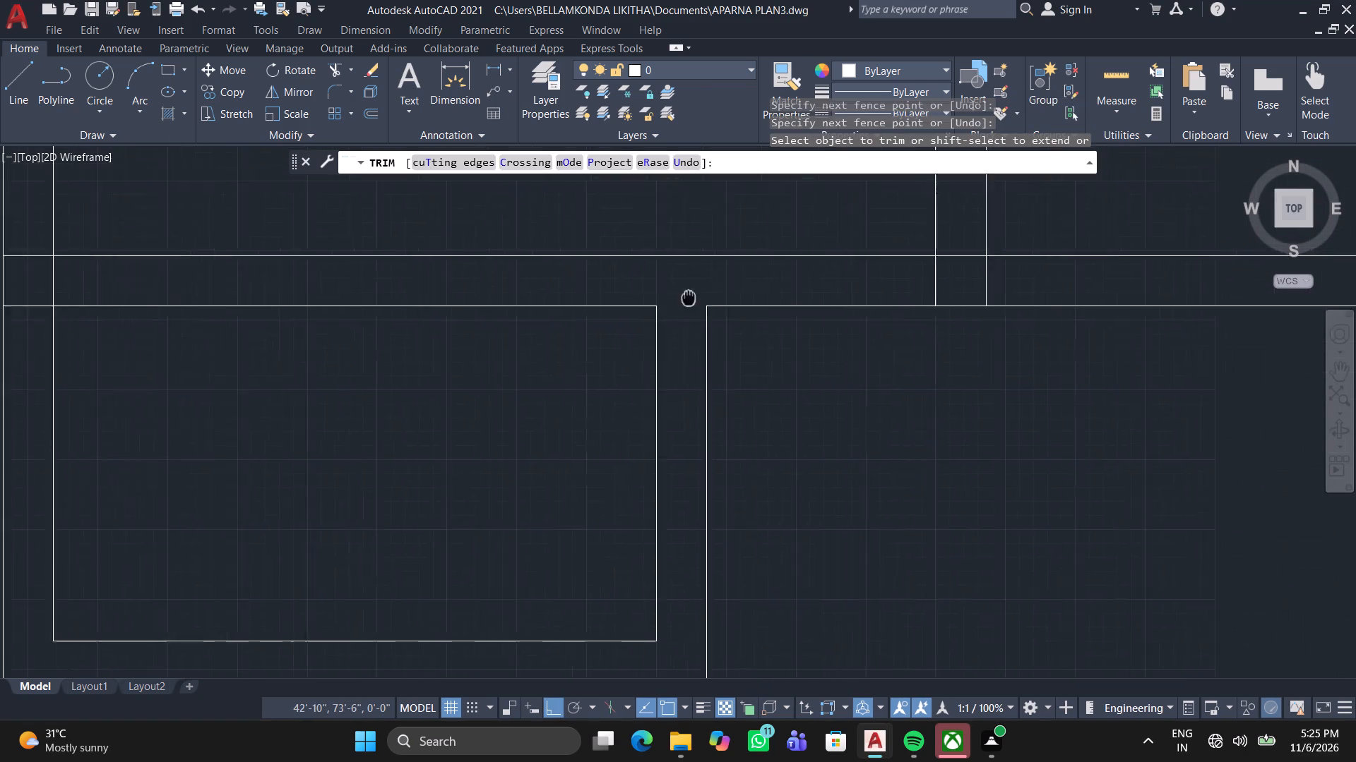
middle_drag(602, 312, 364, 365)
scroll(391, 353, up, 1)
middle_drag(756, 334, 510, 385)
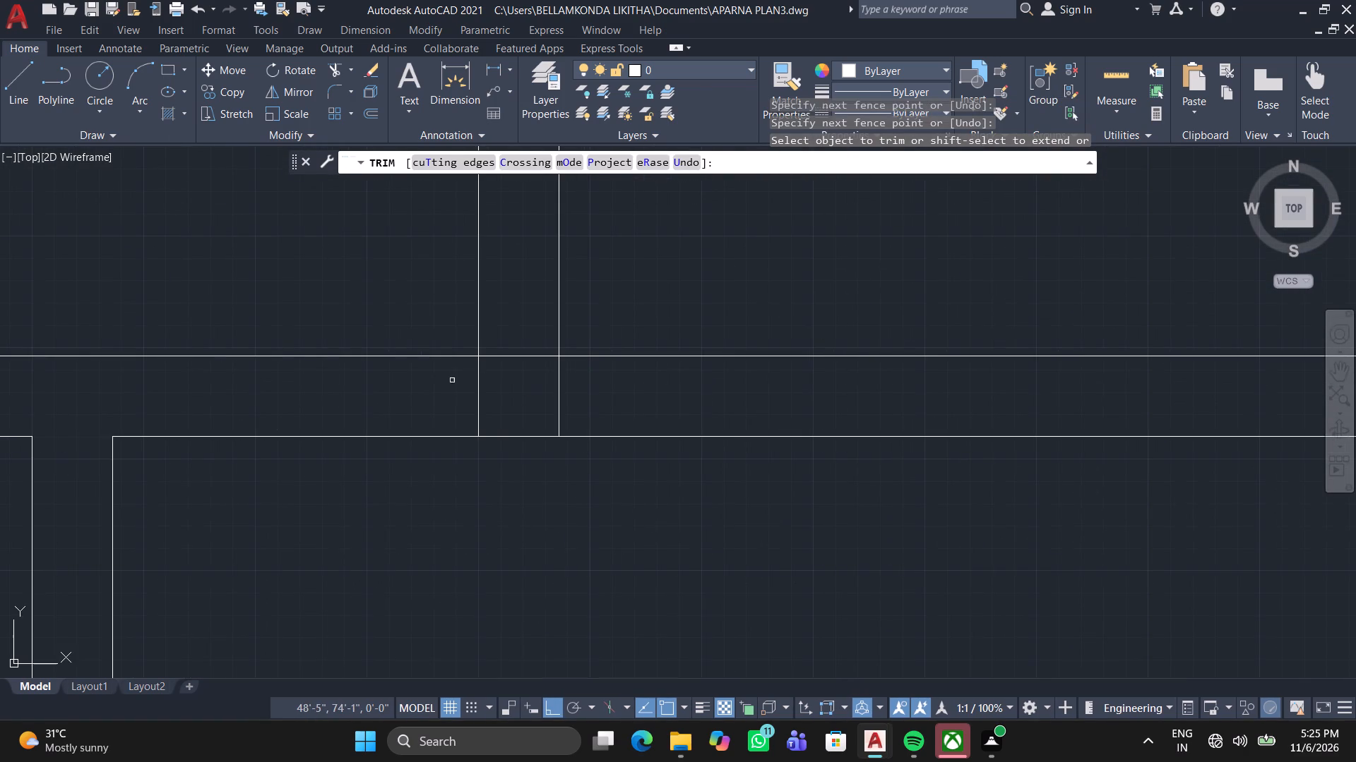
scroll(453, 386, up, 3)
click(471, 387)
click(879, 382)
click(680, 379)
click(645, 276)
Trim the junction of the wall between the top-middle and top-right rooms with the long horizontal wall below them.
scroll(672, 292, down, 3)
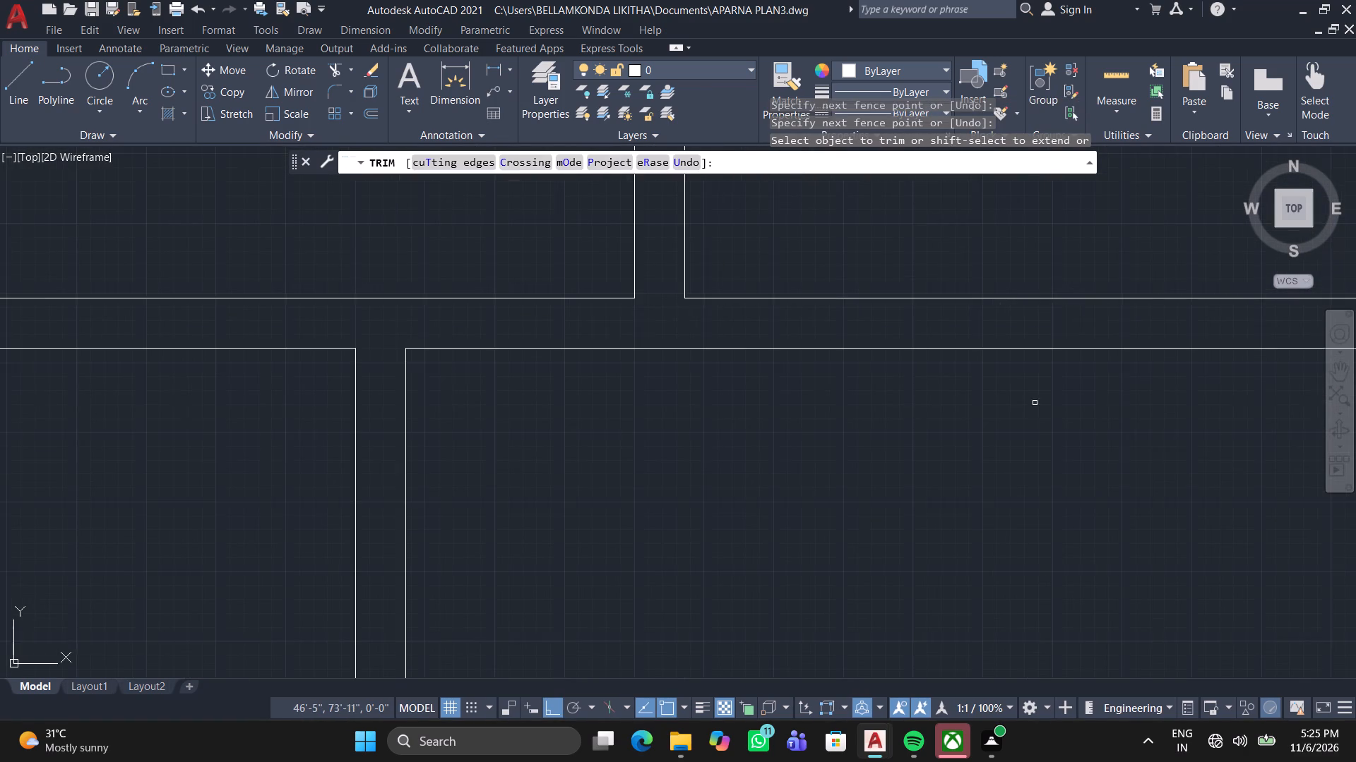
scroll(1054, 409, down, 2)
middle_drag(1055, 409, 531, 480)
scroll(620, 440, up, 3)
click(797, 469)
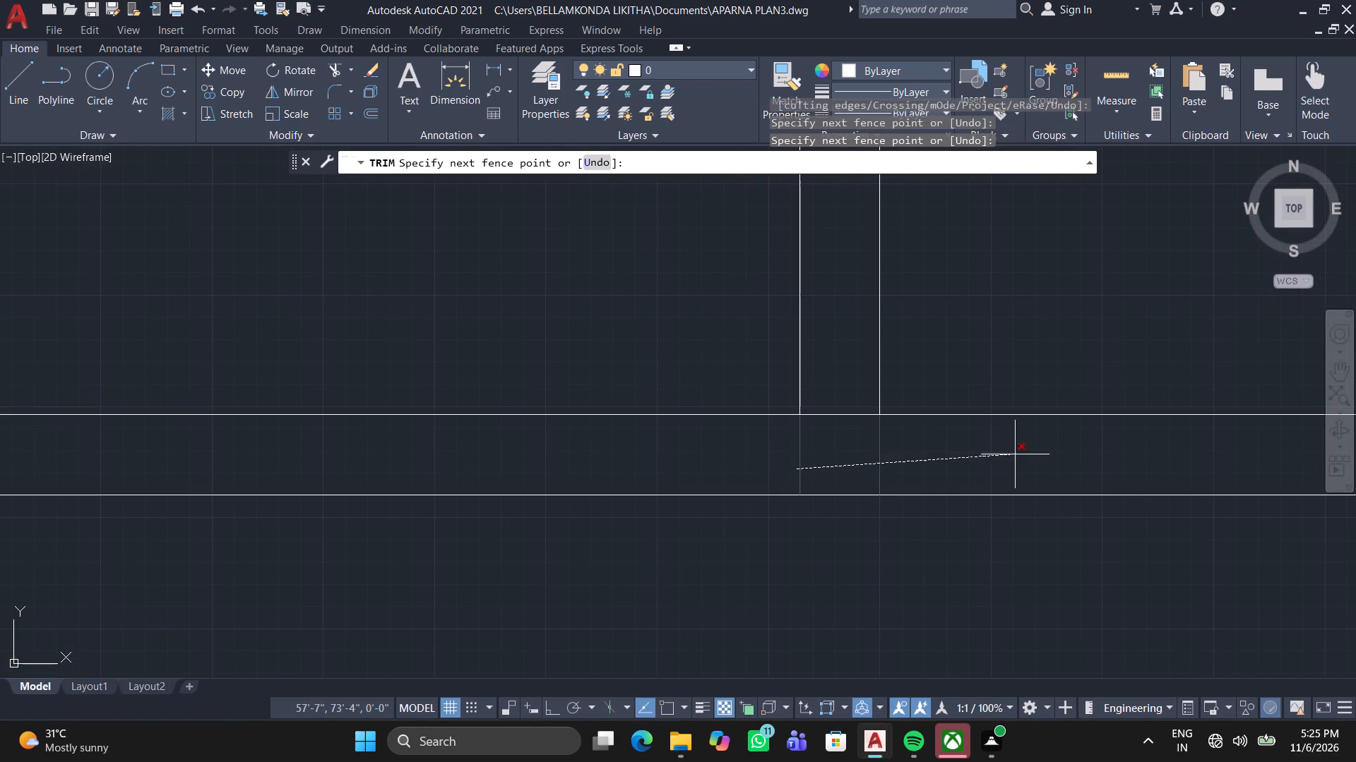
click(1041, 456)
click(907, 454)
click(818, 387)
Remove the two short lines crossing the right outer wall below the top-right room, including their projecting ends.
scroll(870, 407, down, 3)
scroll(980, 469, down, 1)
middle_drag(946, 482, 167, 464)
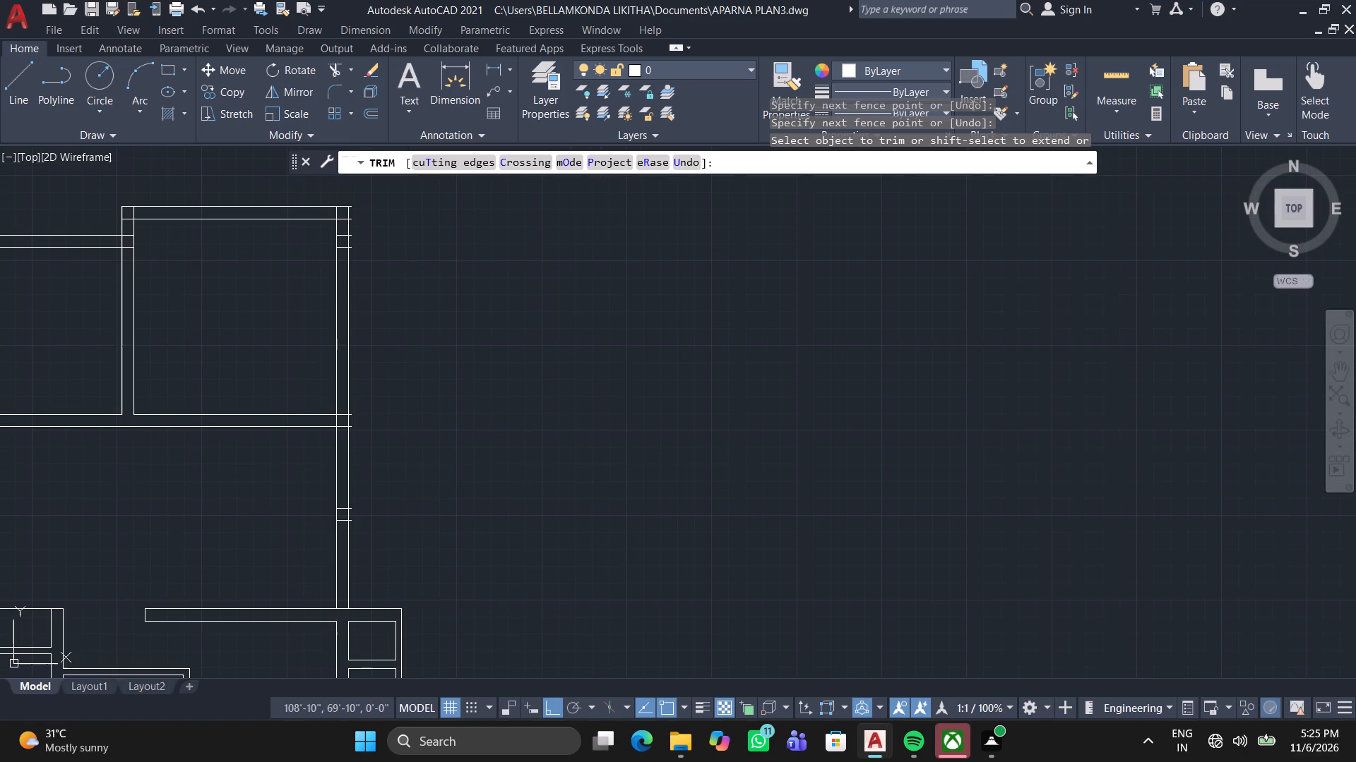
scroll(345, 538, up, 3)
click(344, 508)
click(352, 396)
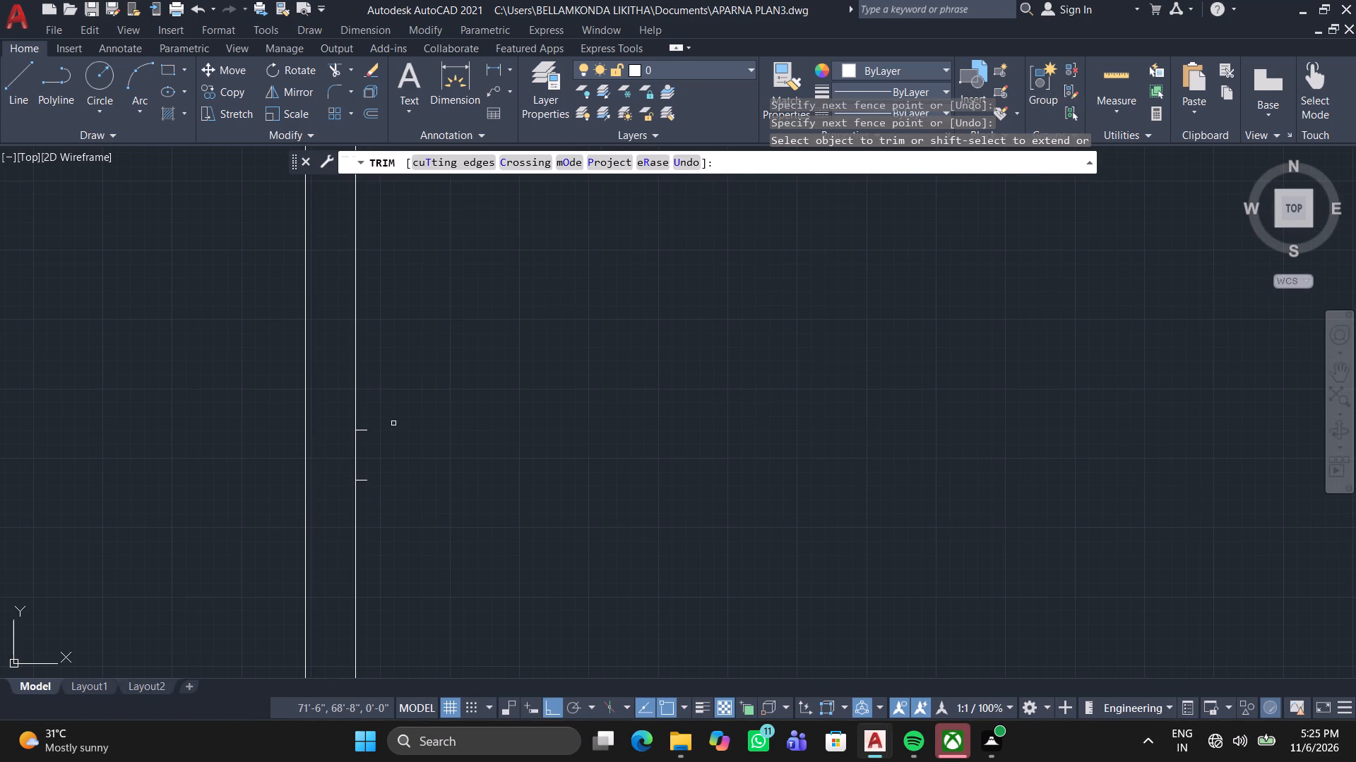
scroll(371, 473, up, 3)
click(336, 558)
click(343, 288)
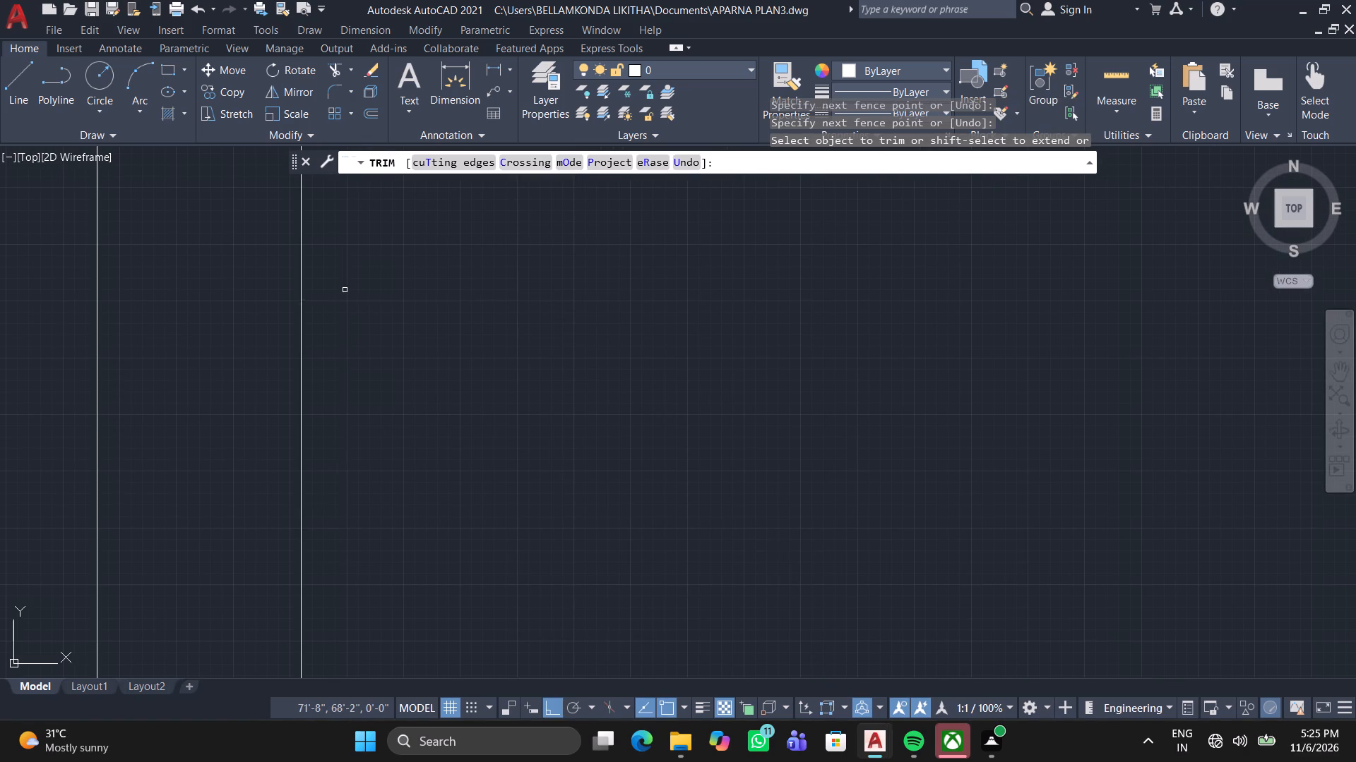
Trim the projecting and crossing lines where the long horizontal wall meets the right outer wall below the top-right room.
scroll(346, 290, down, 4)
middle_drag(316, 271, 307, 567)
scroll(353, 356, up, 2)
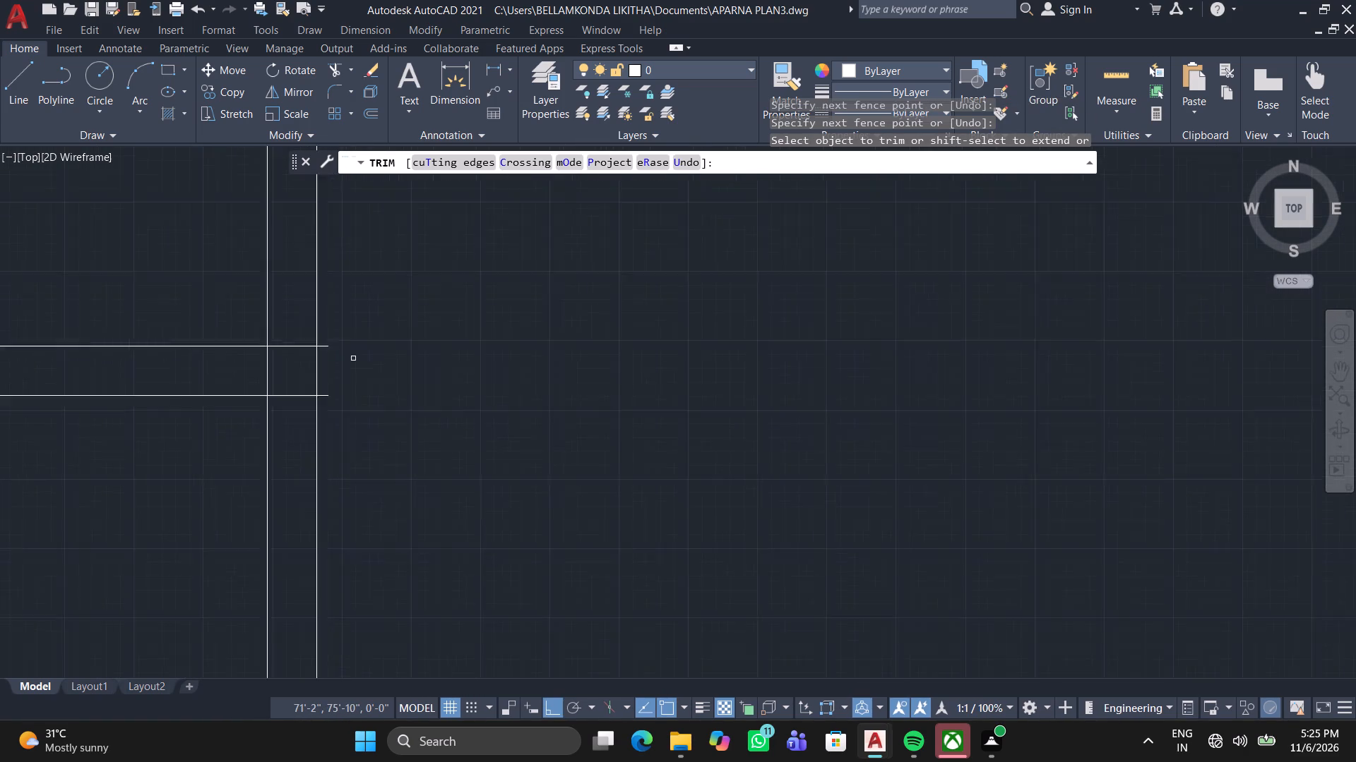
click(310, 428)
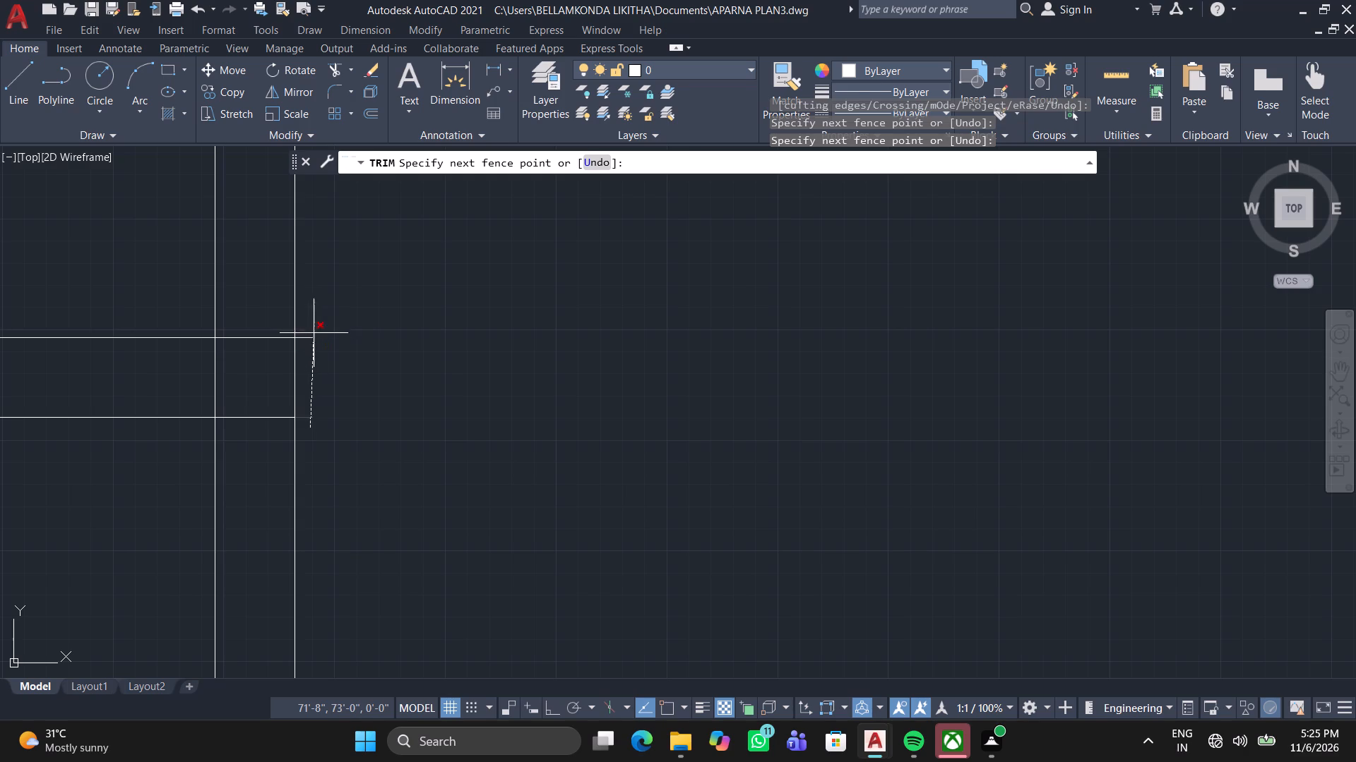
click(310, 323)
click(261, 440)
click(257, 323)
click(235, 369)
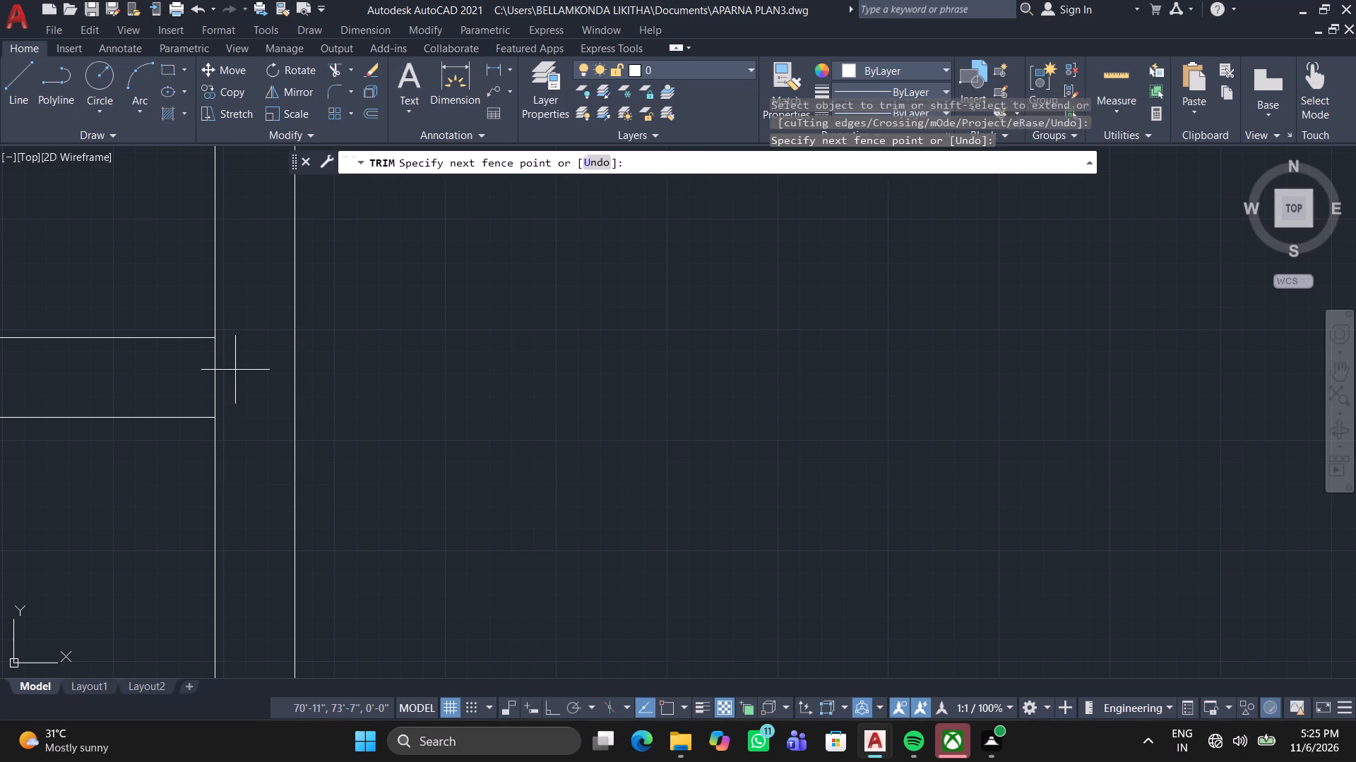
click(213, 368)
Trim the four horizontal line ends projecting beyond the right outer wall near the top-right room's upper corner.
scroll(213, 358, down, 2)
middle_drag(277, 563, 416, 693)
scroll(349, 478, down, 2)
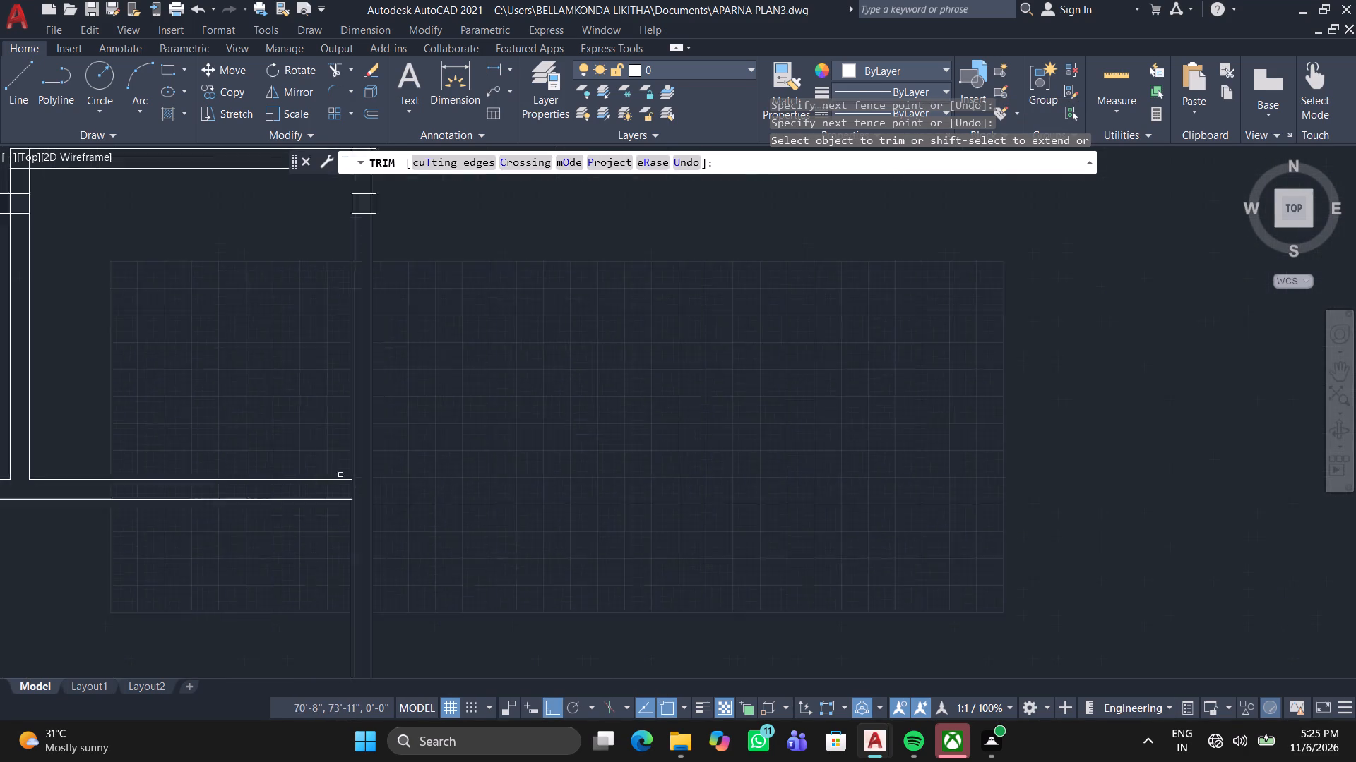
middle_drag(297, 375, 258, 639)
scroll(336, 595, up, 4)
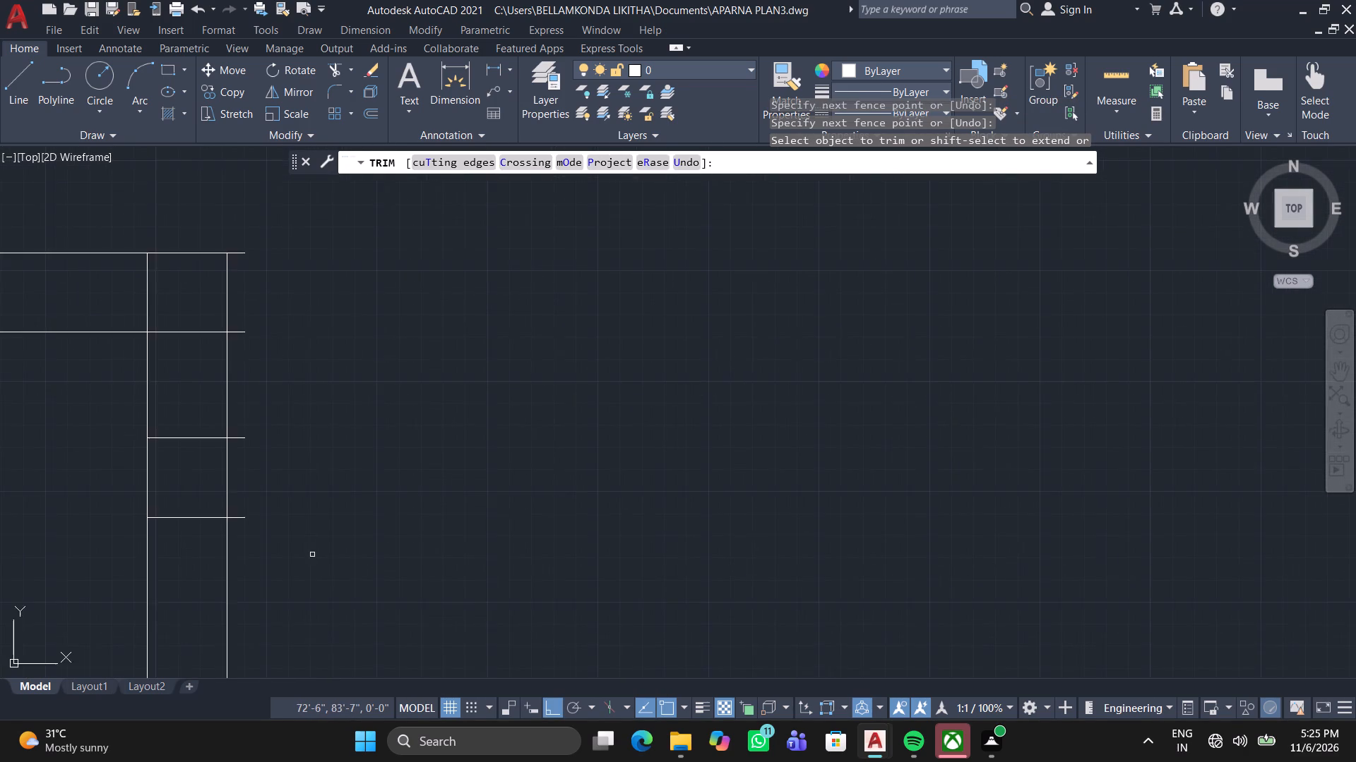
middle_drag(311, 556, 518, 578)
click(452, 554)
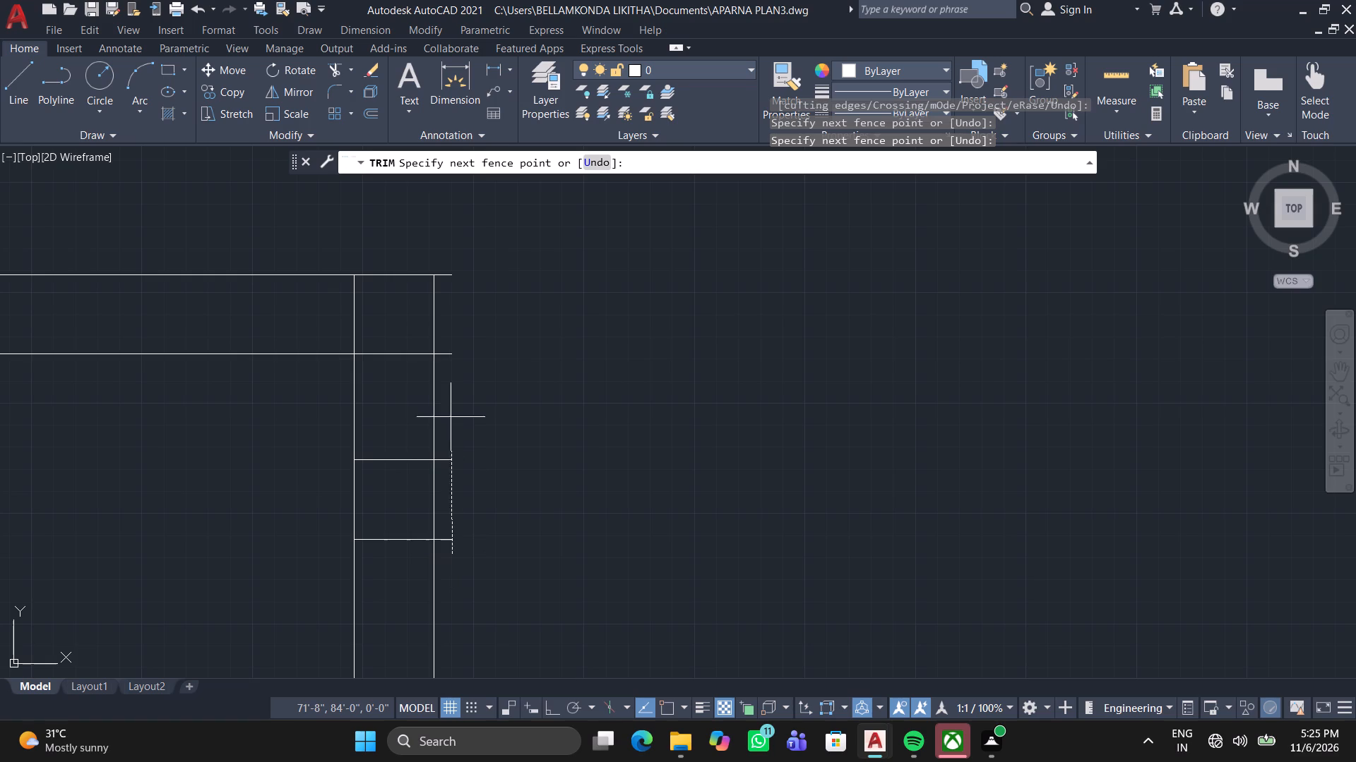
click(441, 267)
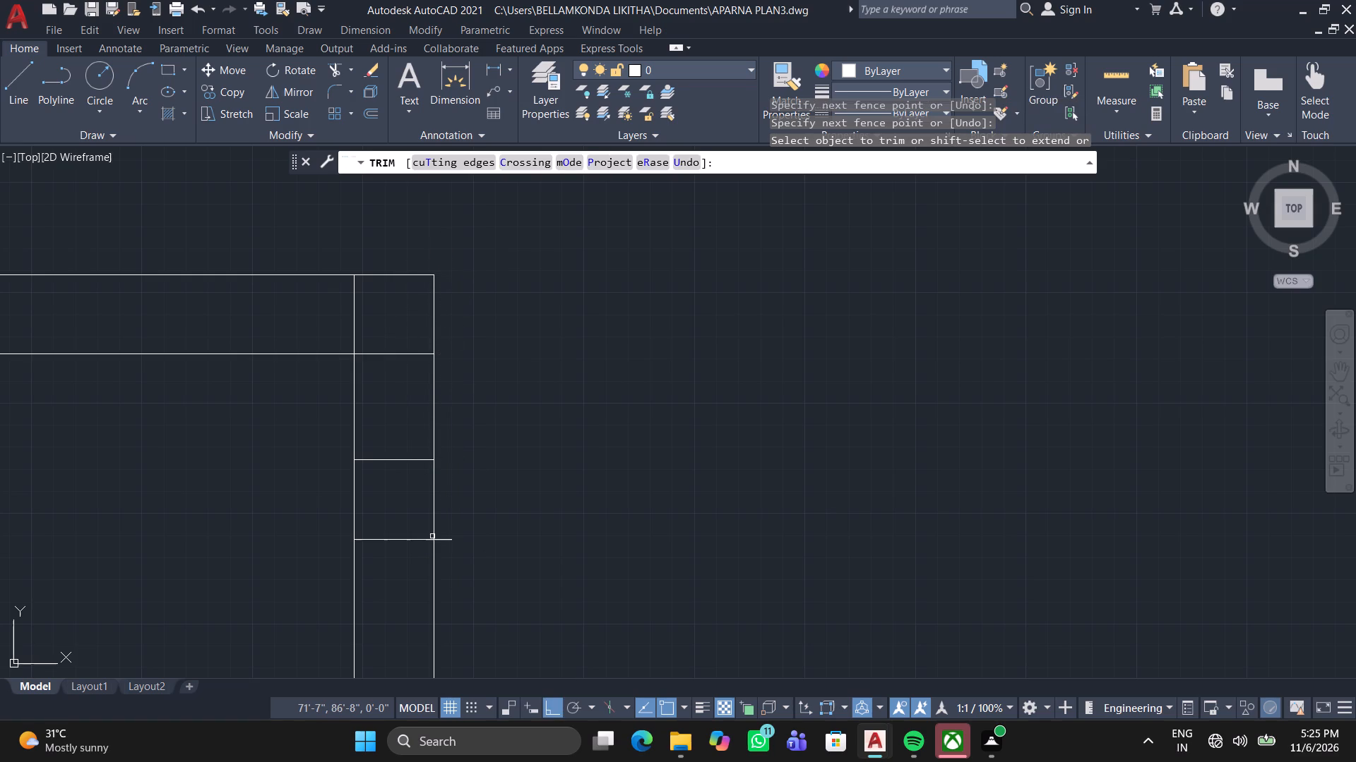
scroll(444, 555, up, 2)
click(444, 552)
click(444, 482)
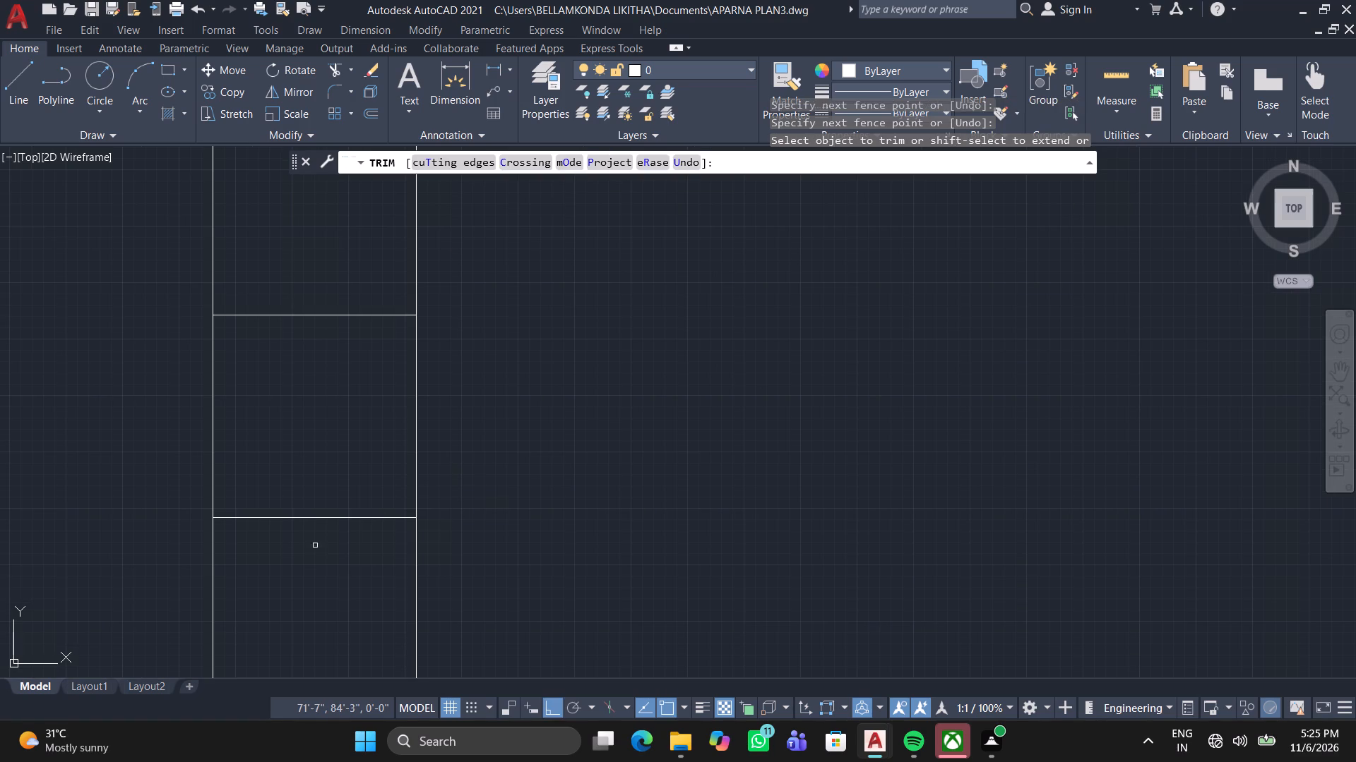
Trim the lines crossing inside the right outer wall and clean up the top-right room's upper-right corner.
click(302, 564)
scroll(278, 344, down, 3)
middle_drag(275, 373, 292, 531)
click(321, 411)
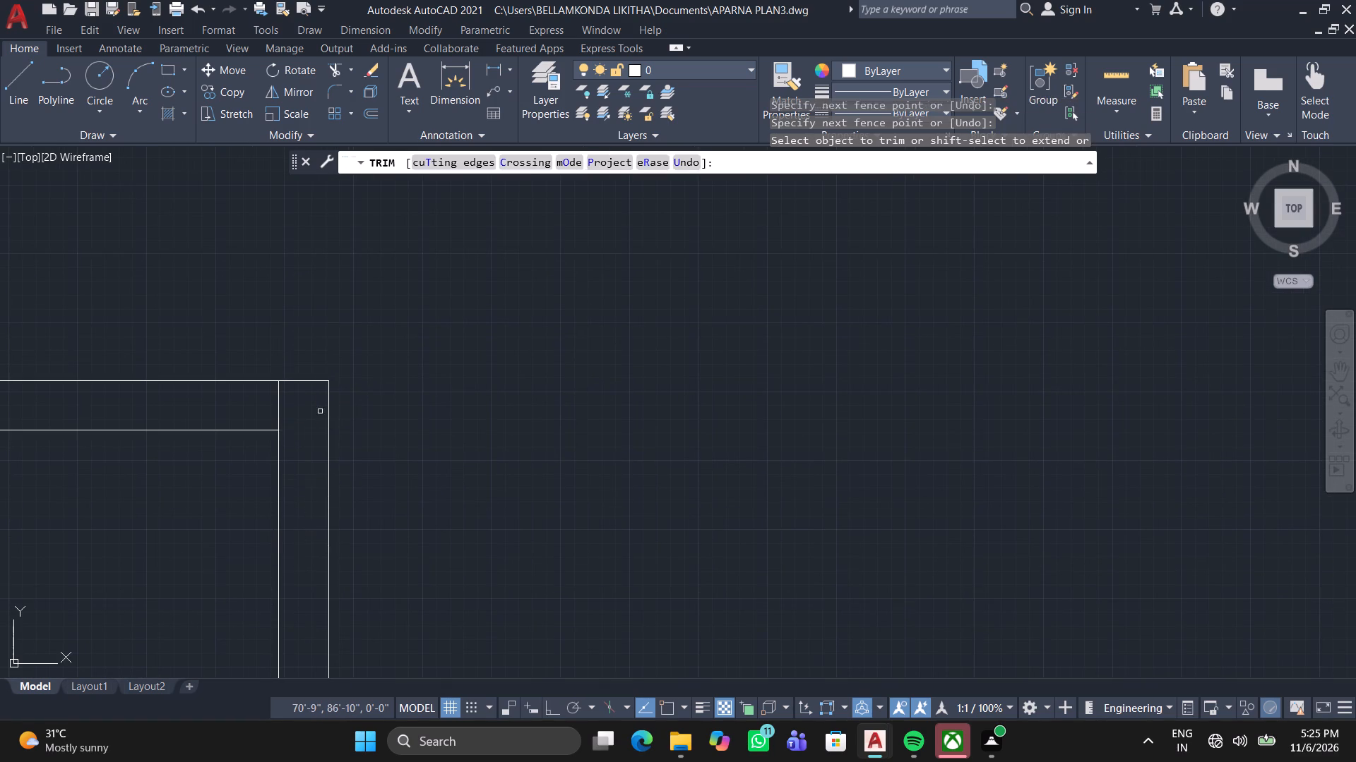
click(292, 407)
click(242, 404)
Trim the top-right room's upper-left corner and its junction with the top-middle room's upper wall.
scroll(243, 406, down, 2)
middle_drag(208, 477, 836, 456)
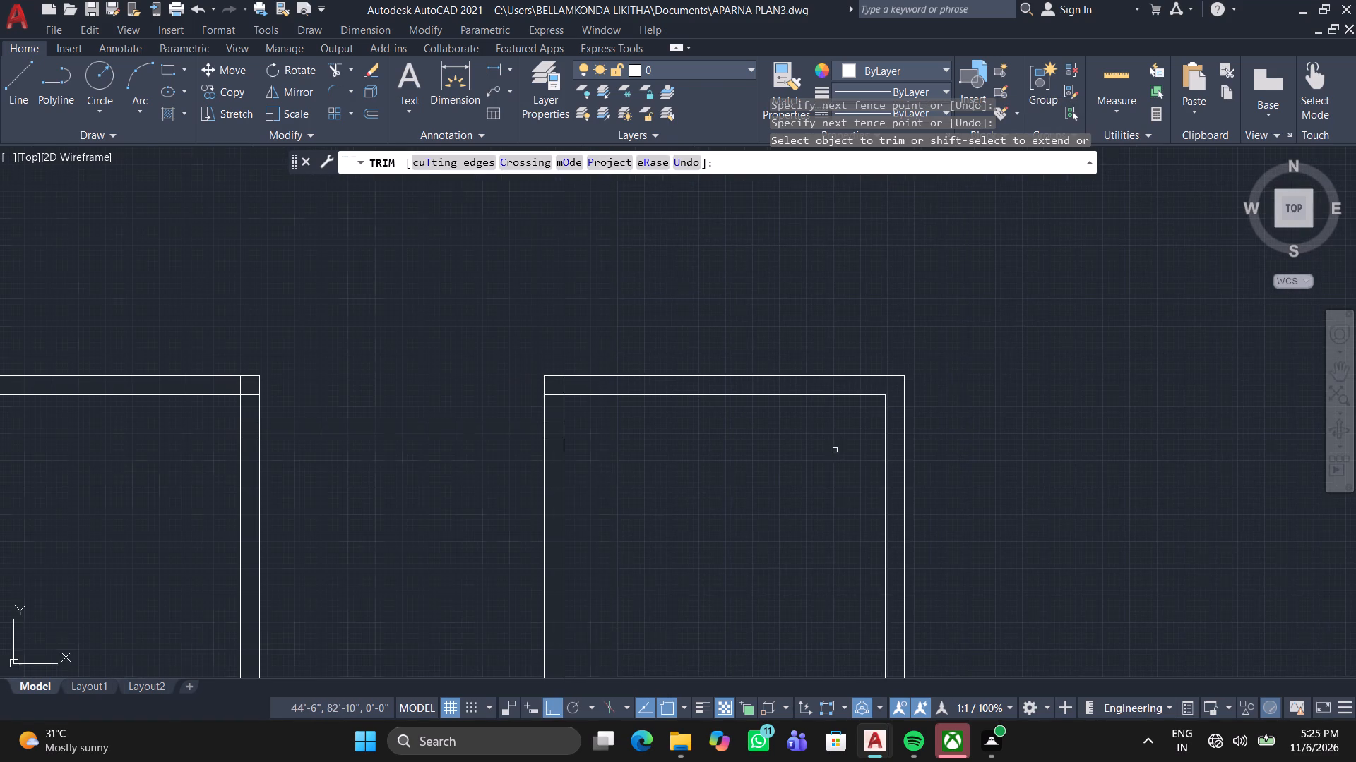
scroll(574, 416, up, 3)
click(504, 562)
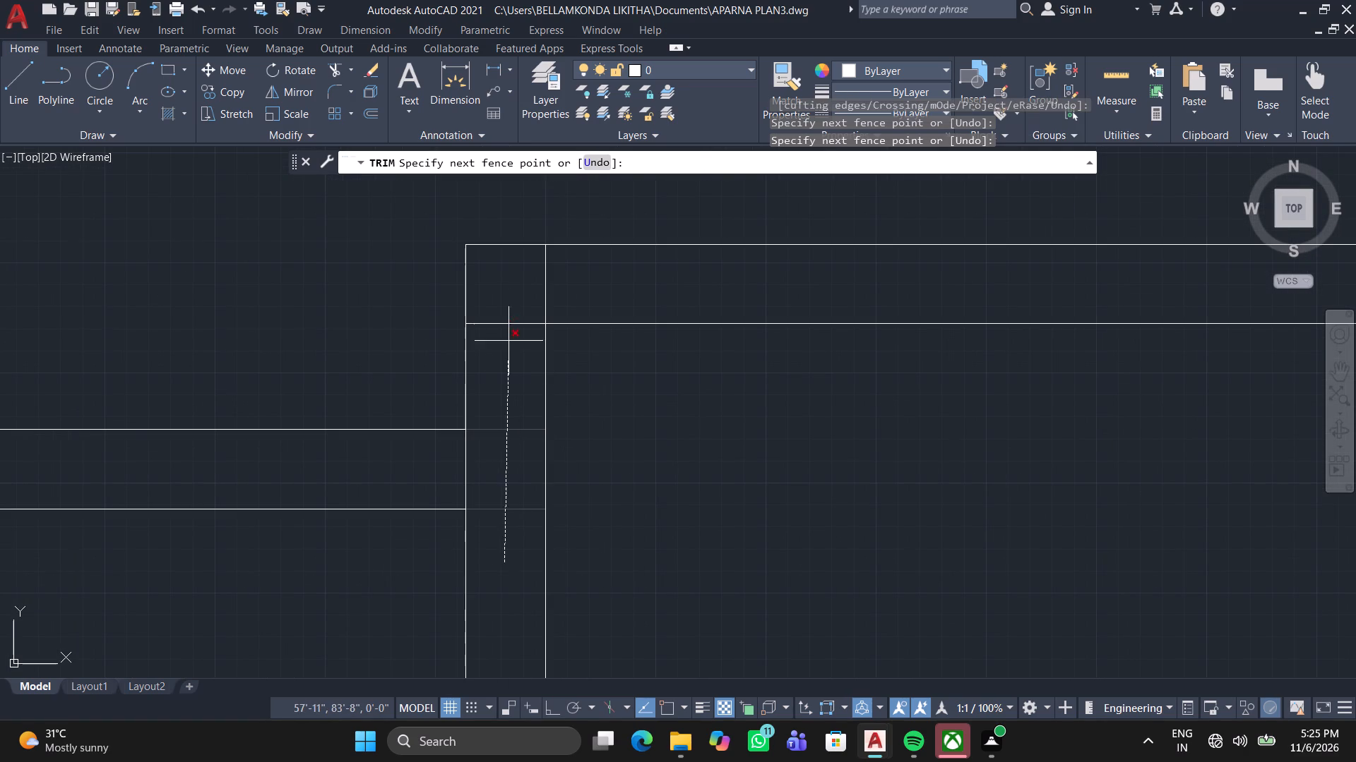
click(509, 307)
drag(516, 290, 524, 294)
drag(544, 294, 529, 282)
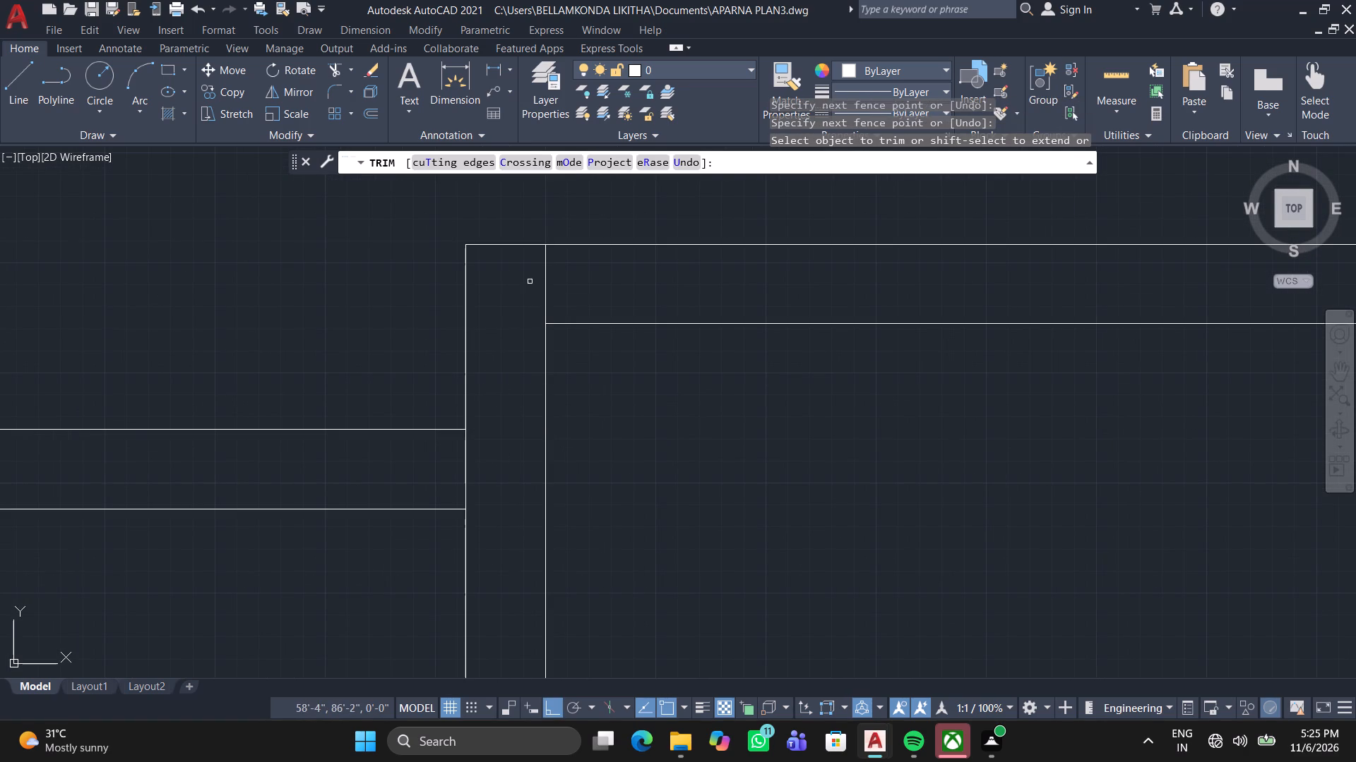
click(540, 284)
click(564, 286)
click(463, 483)
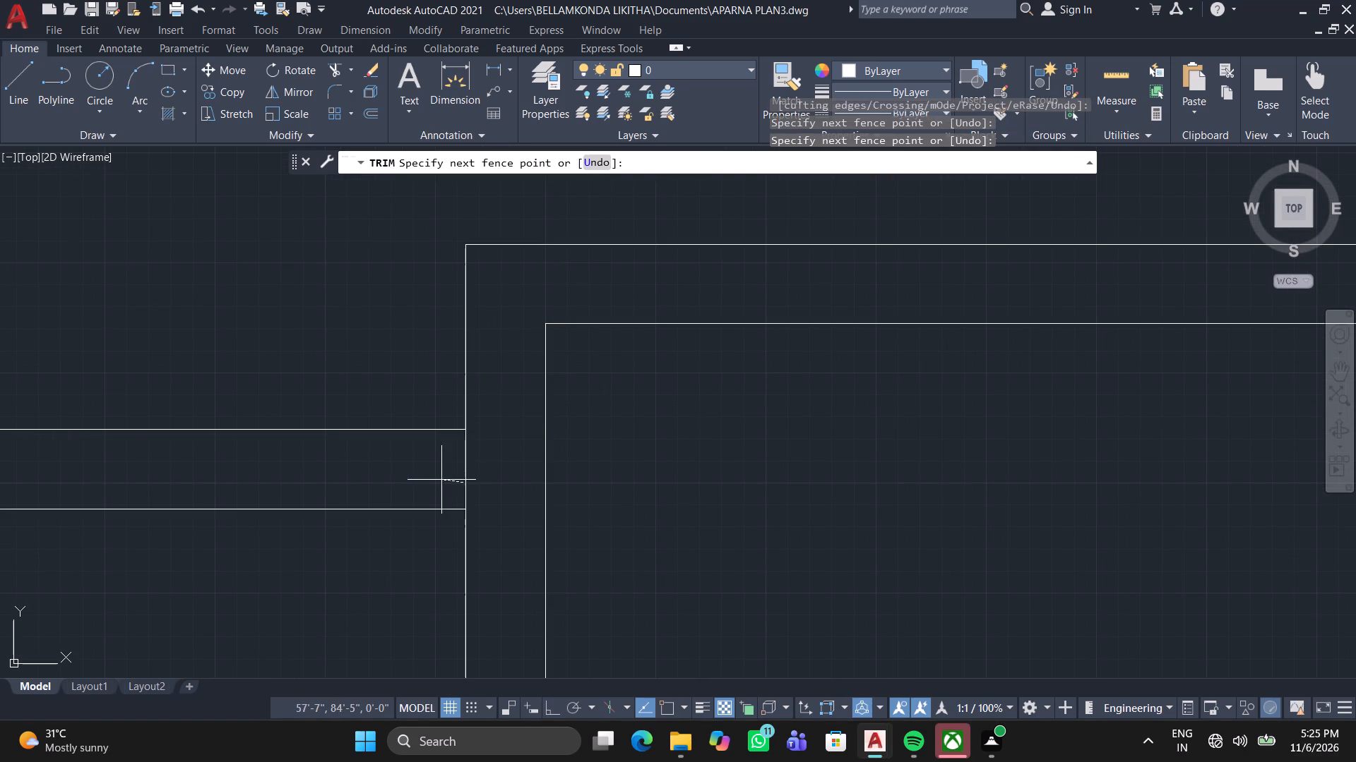
click(487, 475)
Trim the top-left room's upper-right corner and its junction with the top-middle room's upper wall.
scroll(441, 470, down, 3)
middle_drag(357, 562, 653, 456)
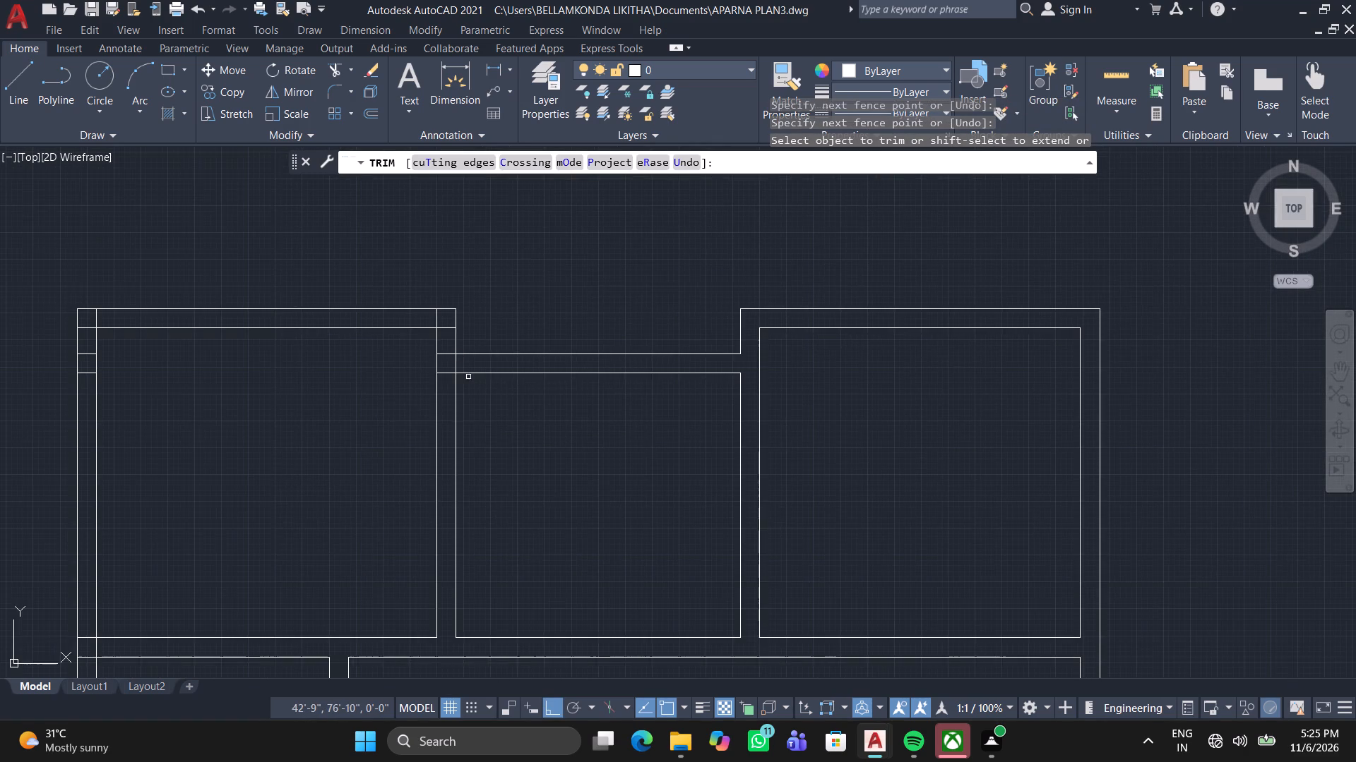
scroll(454, 370, up, 4)
click(400, 437)
click(404, 252)
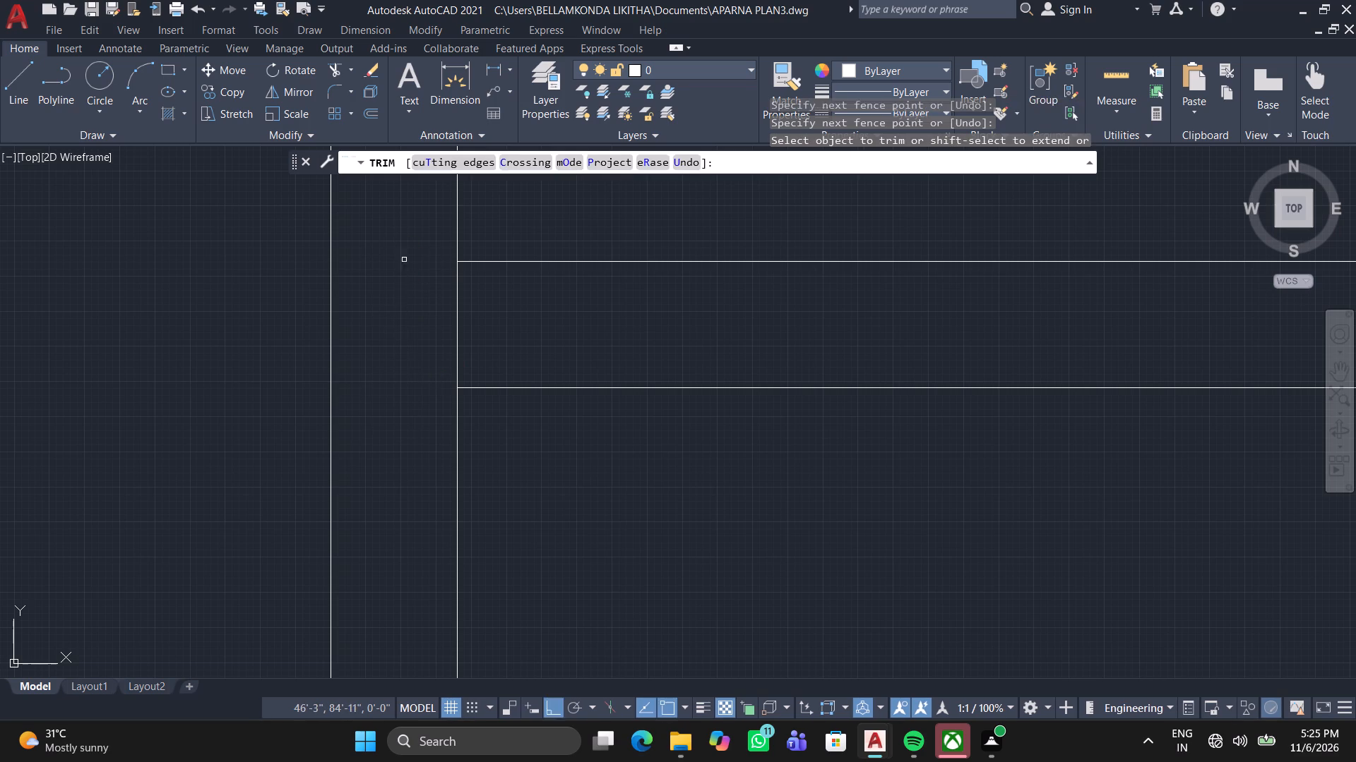
click(413, 302)
click(530, 315)
scroll(450, 304, down, 2)
middle_drag(448, 315, 447, 404)
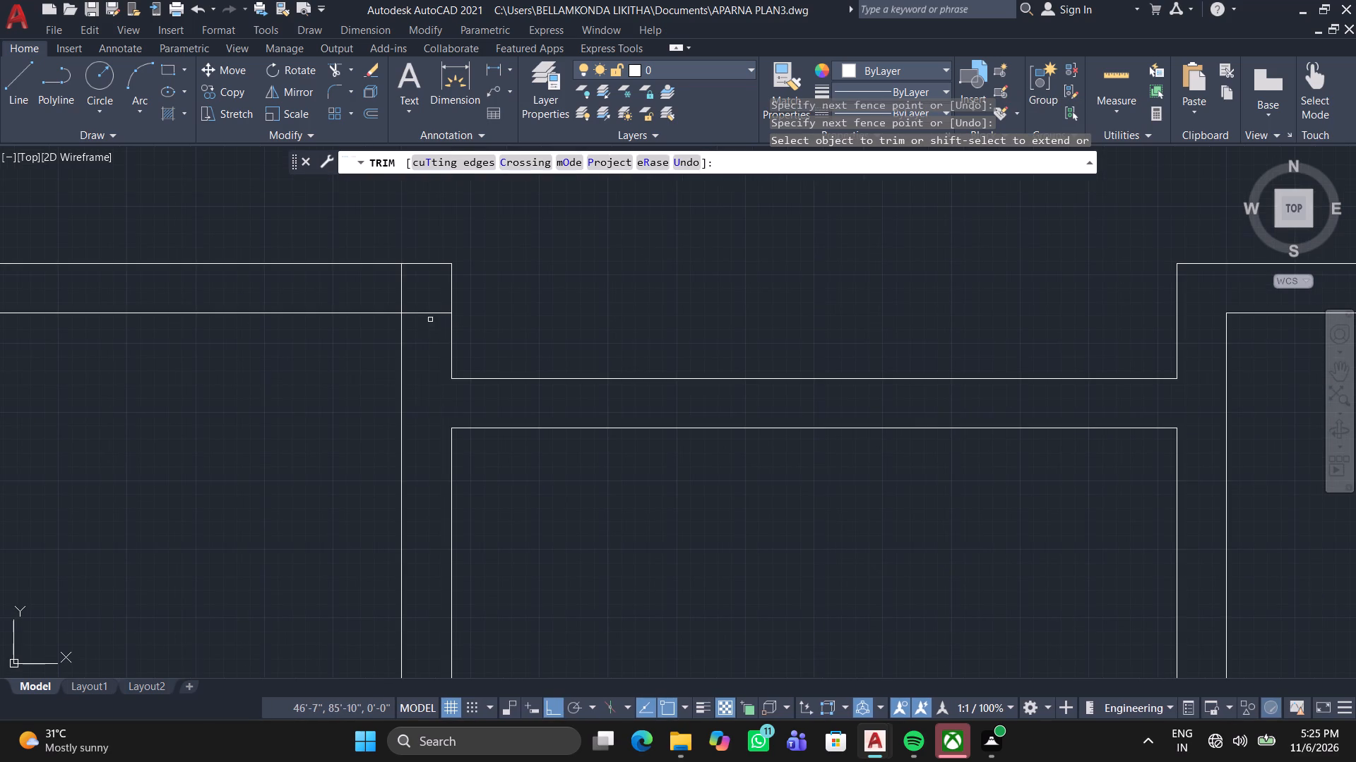
scroll(431, 321, up, 2)
click(441, 323)
click(350, 213)
scroll(364, 236, down, 2)
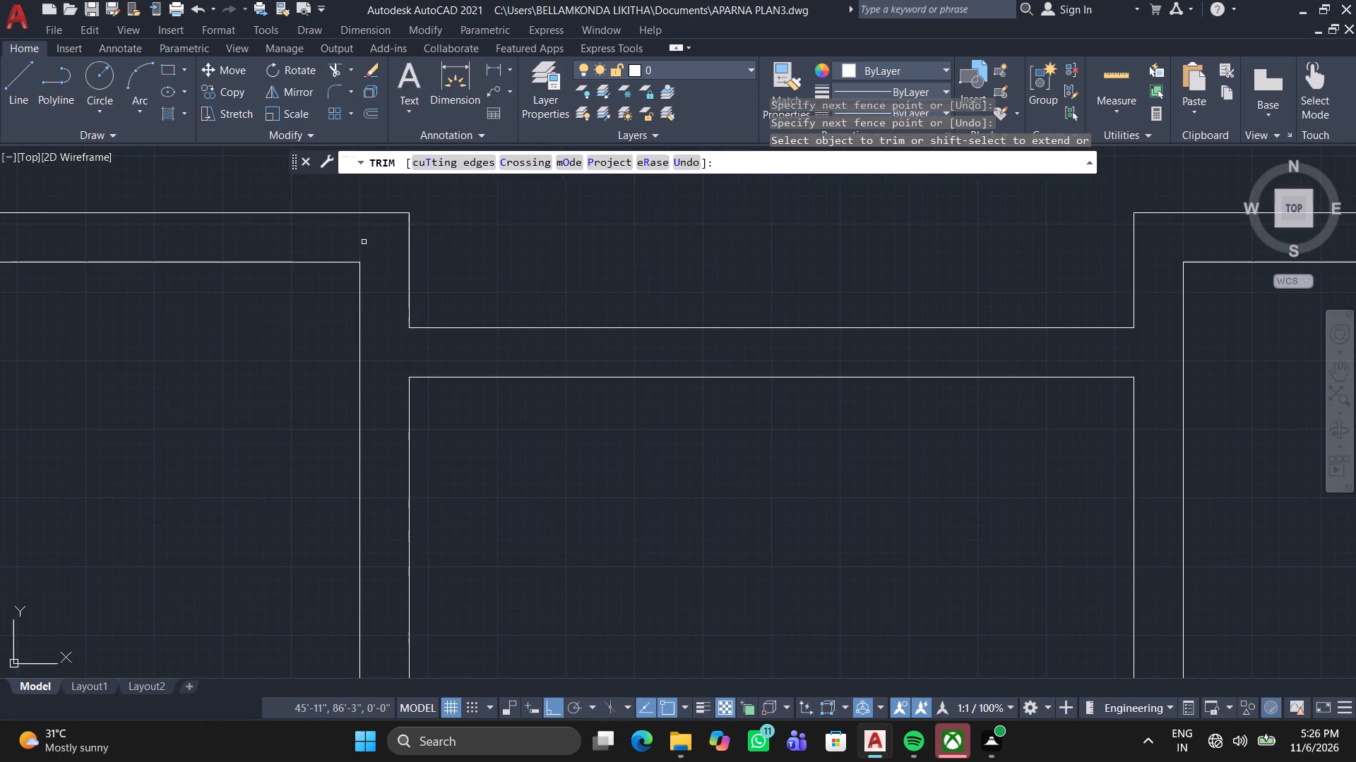
Trim the lines crossing the left outer wall and clean up the top-left room's upper-left corner.
scroll(307, 327, down, 2)
middle_drag(300, 334, 875, 346)
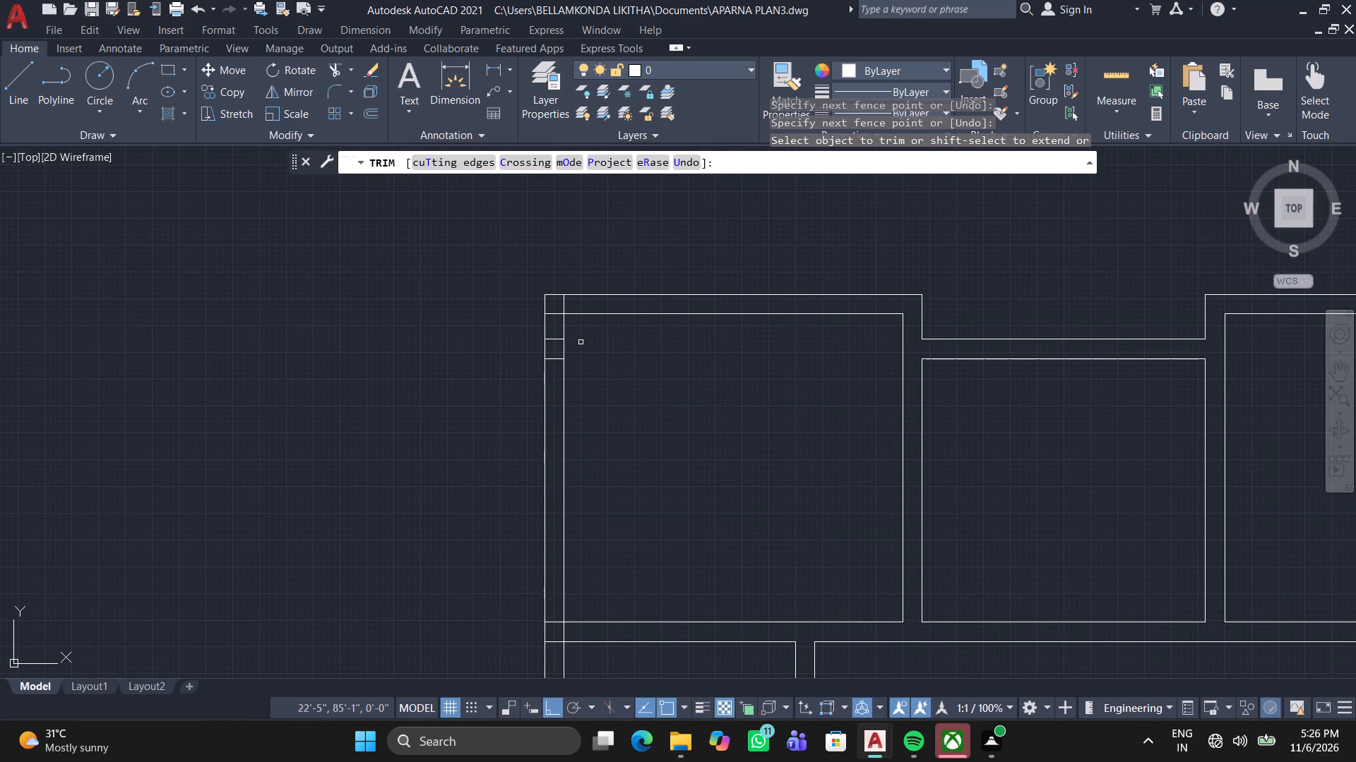
scroll(574, 338, up, 3)
click(516, 459)
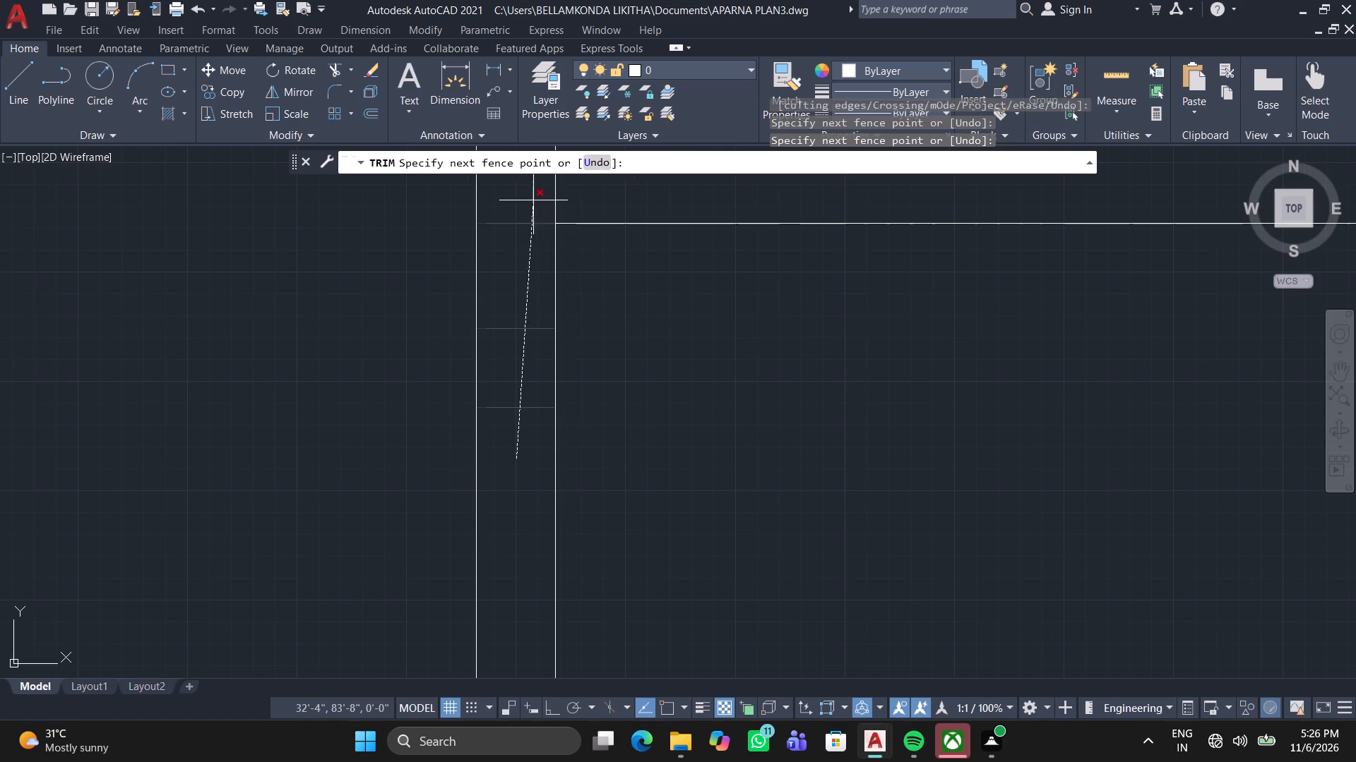
click(533, 200)
drag(533, 200, 541, 201)
click(597, 202)
click(544, 210)
scroll(545, 248, down, 3)
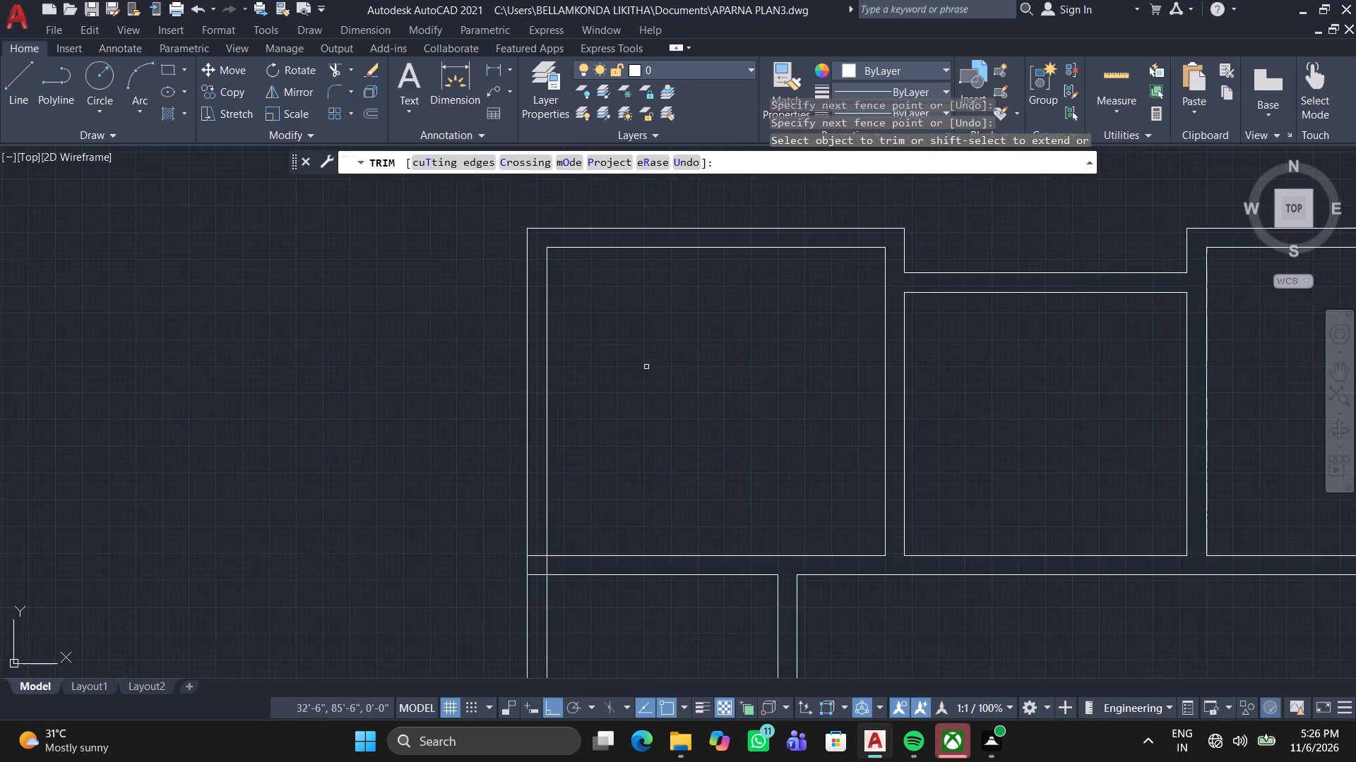
Trim the junction of the long horizontal wall with the left outer wall below the top-left room.
scroll(658, 397, down, 2)
middle_drag(637, 346, 602, 251)
scroll(547, 358, up, 1)
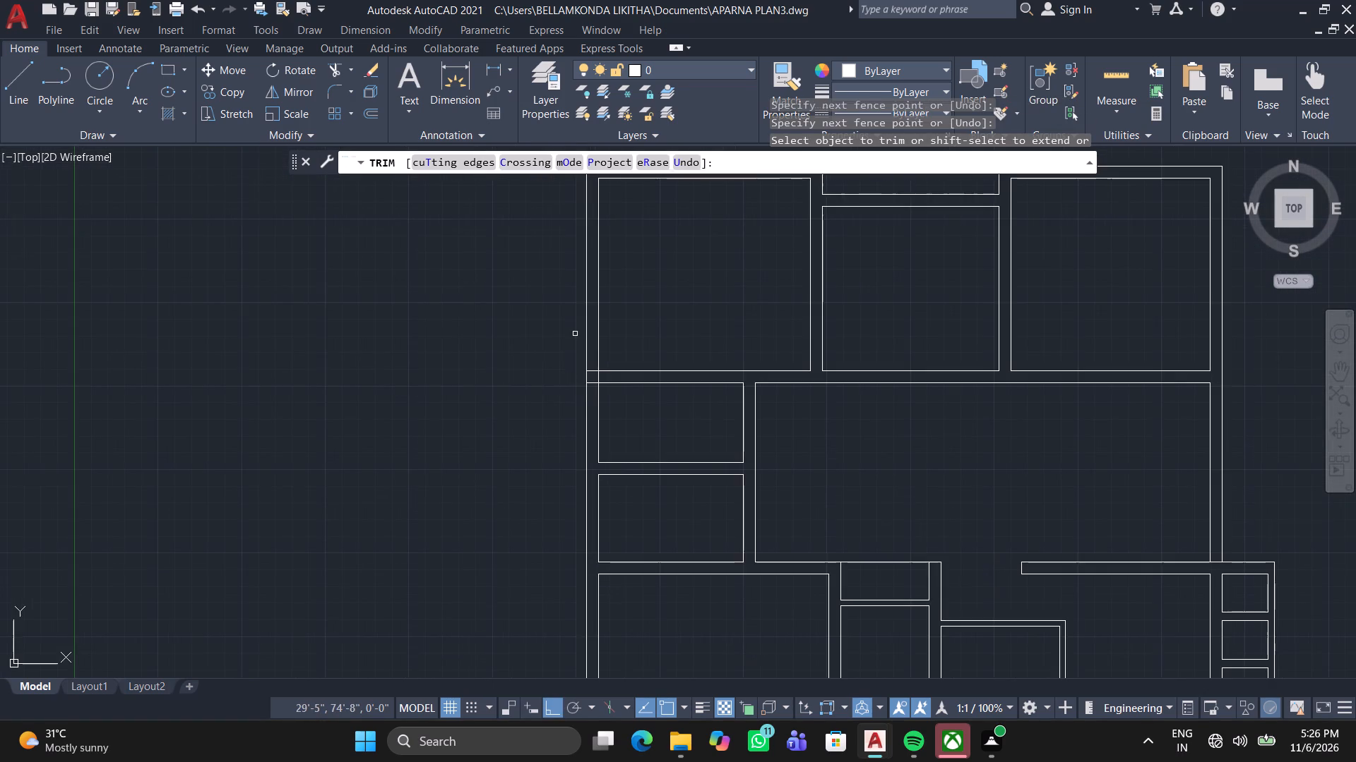
scroll(574, 334, up, 2)
middle_drag(643, 388, 559, 270)
middle_click(558, 270)
scroll(535, 349, up, 3)
click(533, 351)
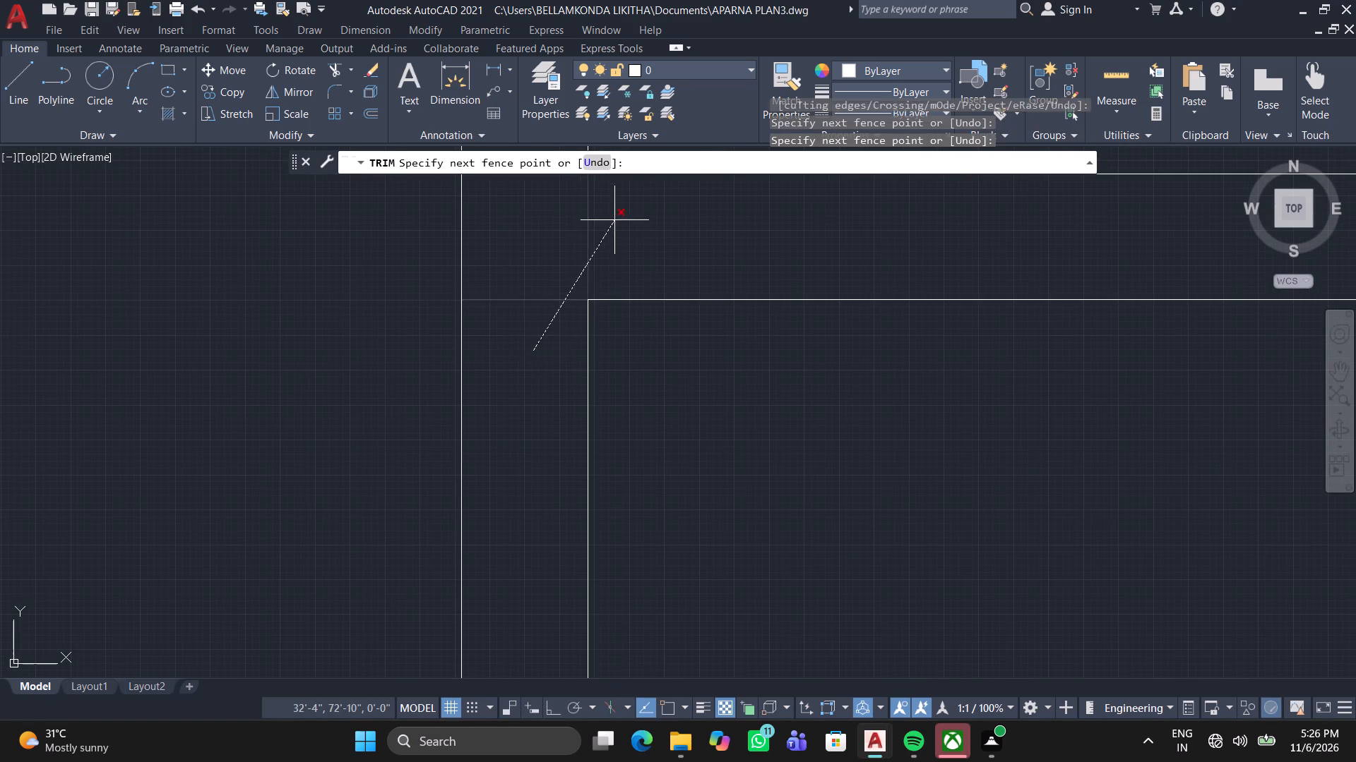
click(614, 220)
middle_drag(563, 254, 530, 364)
click(519, 286)
click(504, 207)
scroll(508, 226, down, 3)
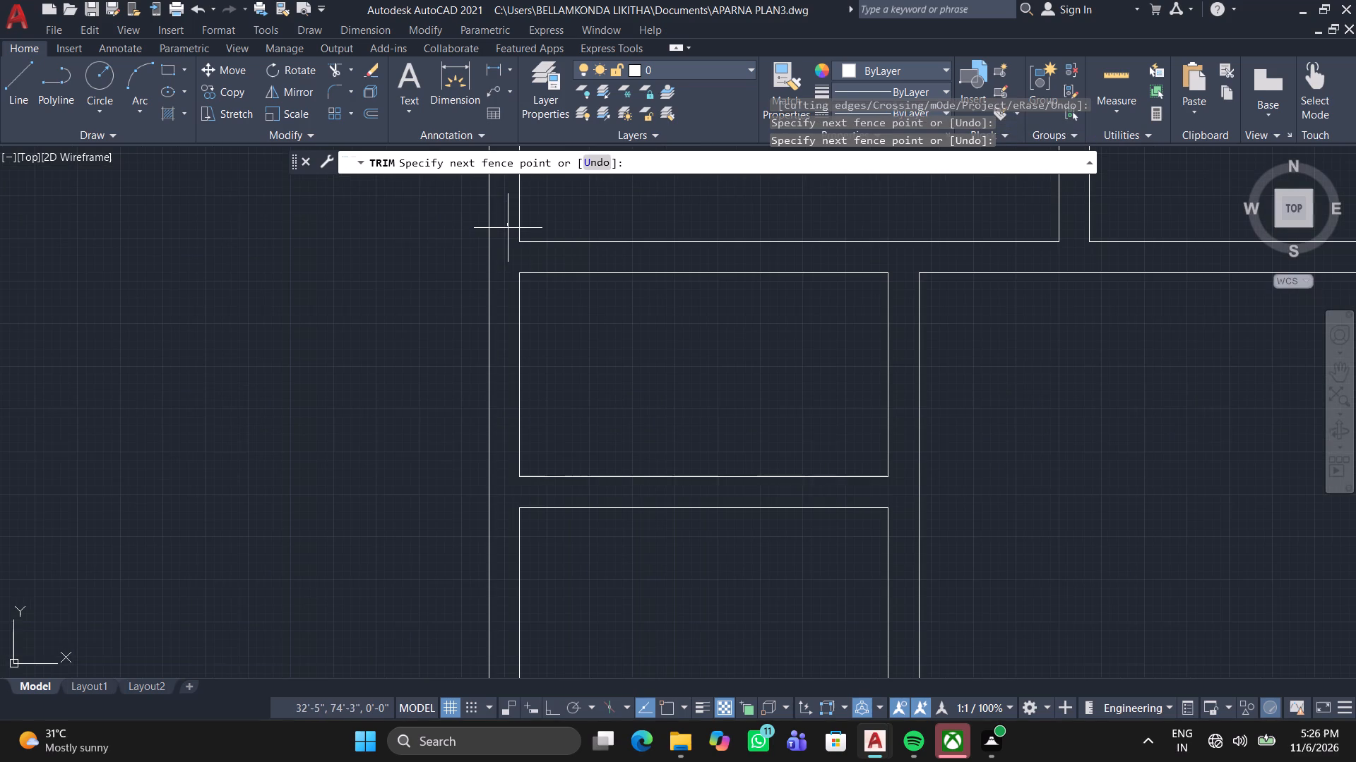
click(512, 233)
Inspect the wall junctions across the right-hand floor plan for remaining untrimmed lines, and end trimming.
scroll(513, 242, down, 3)
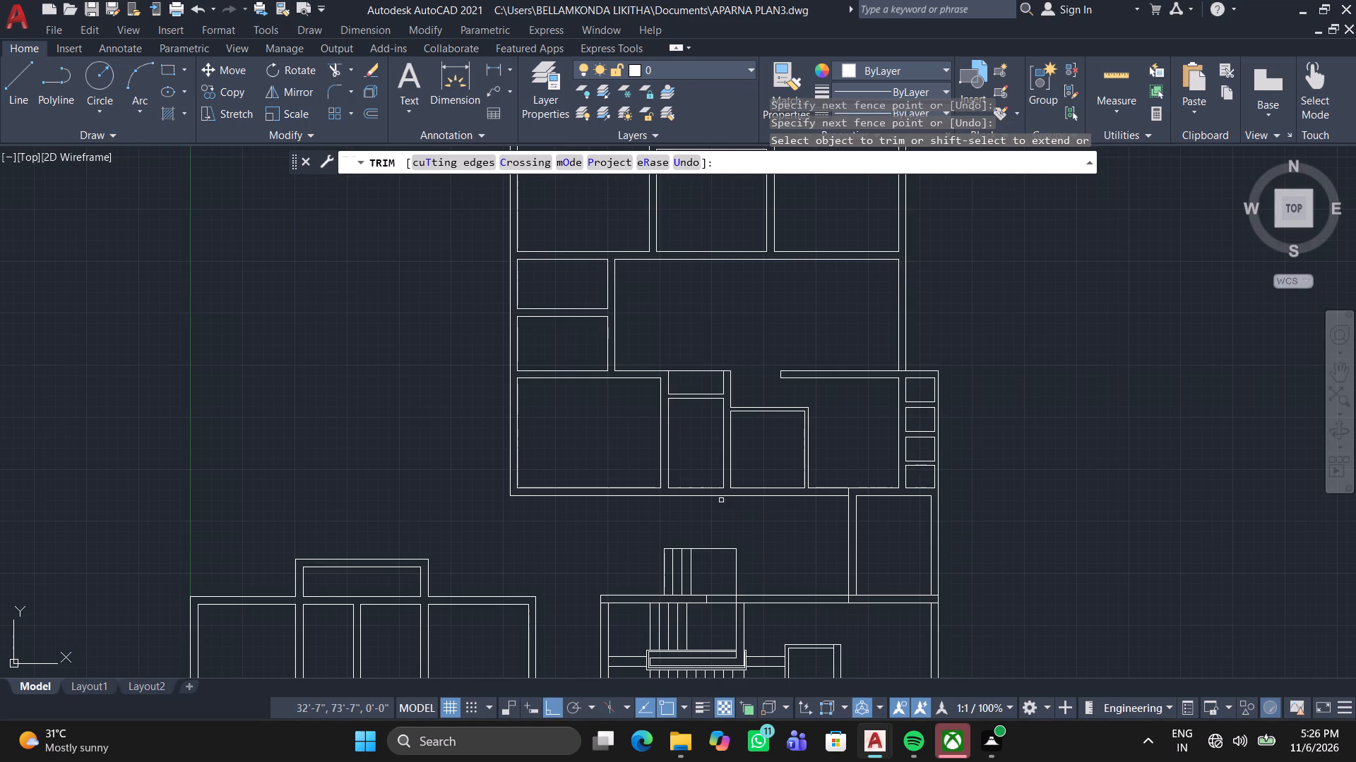
scroll(690, 432, up, 2)
middle_drag(943, 410, 626, 359)
middle_click(626, 359)
scroll(626, 359, down, 1)
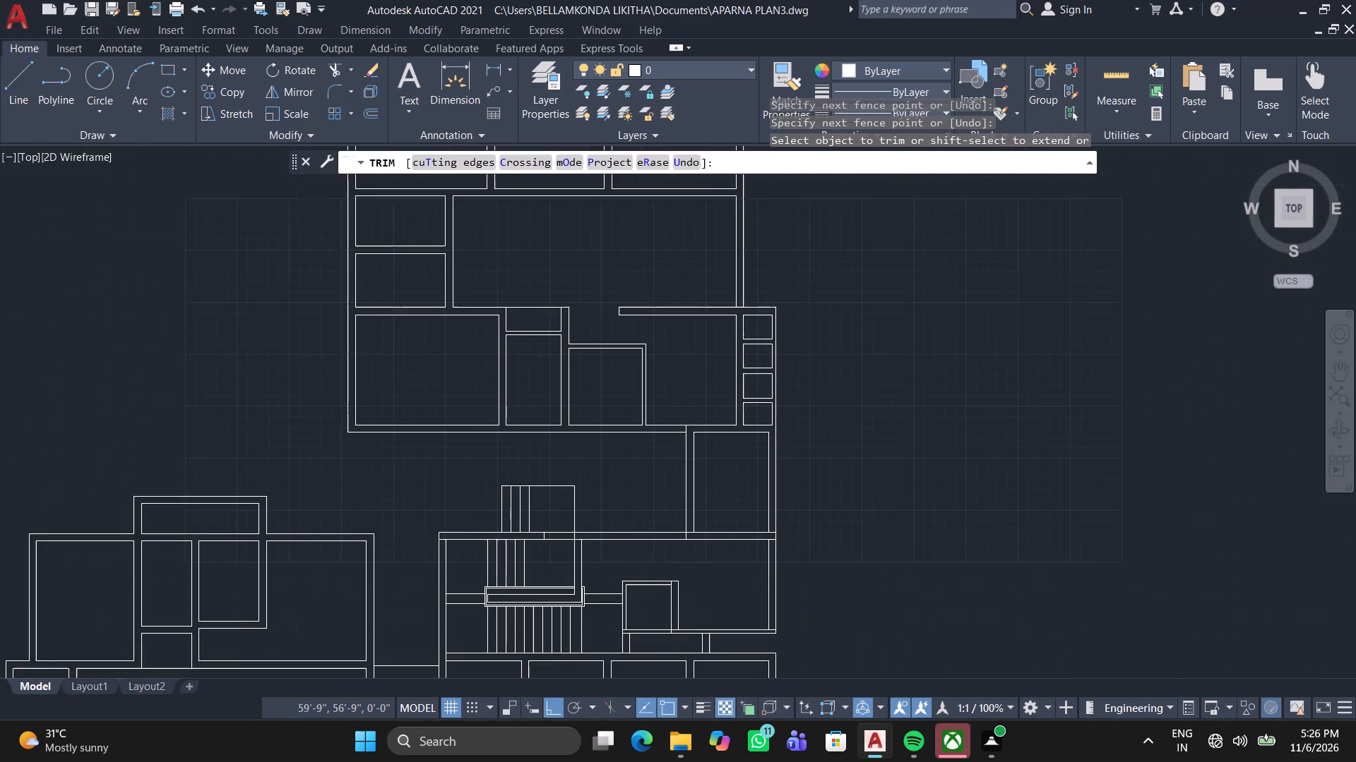
scroll(621, 359, down, 1)
middle_drag(595, 263, 540, 437)
scroll(540, 439, up, 1)
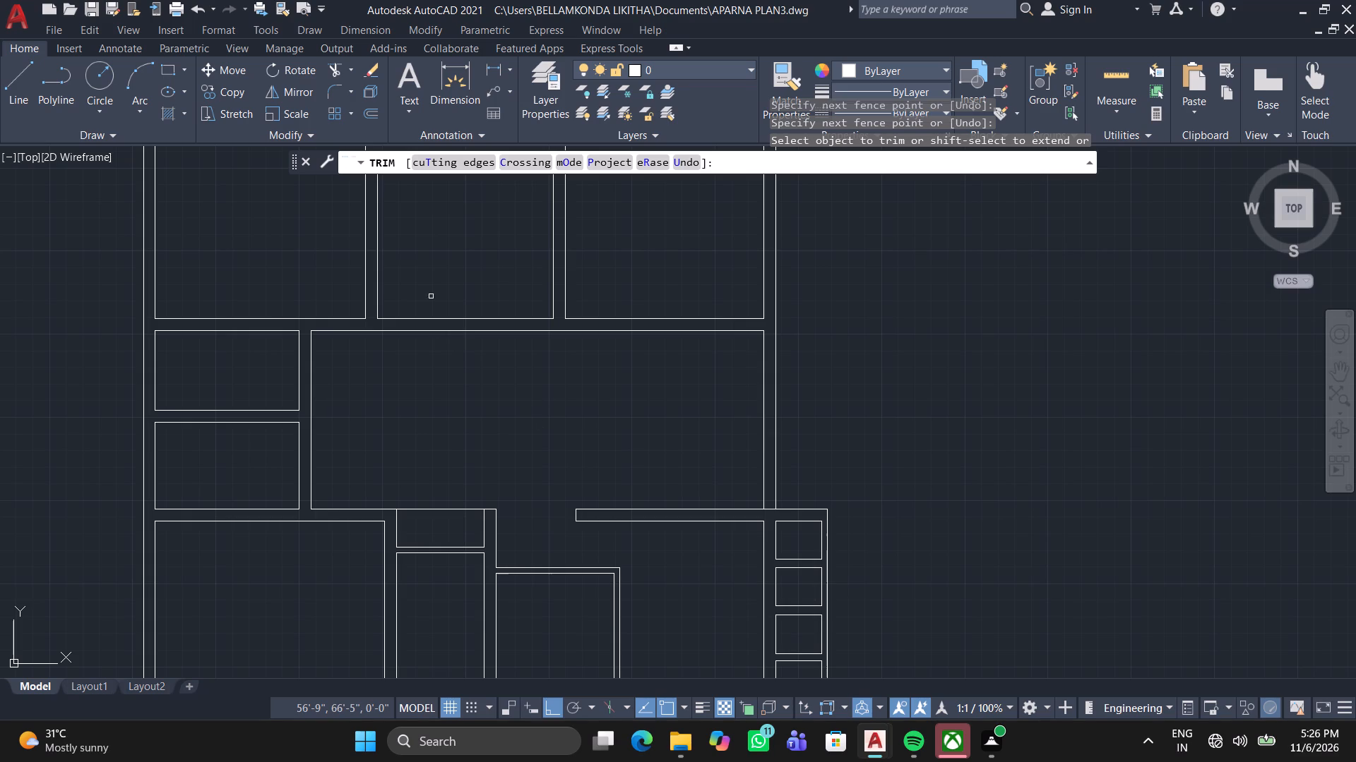
scroll(460, 259, up, 2)
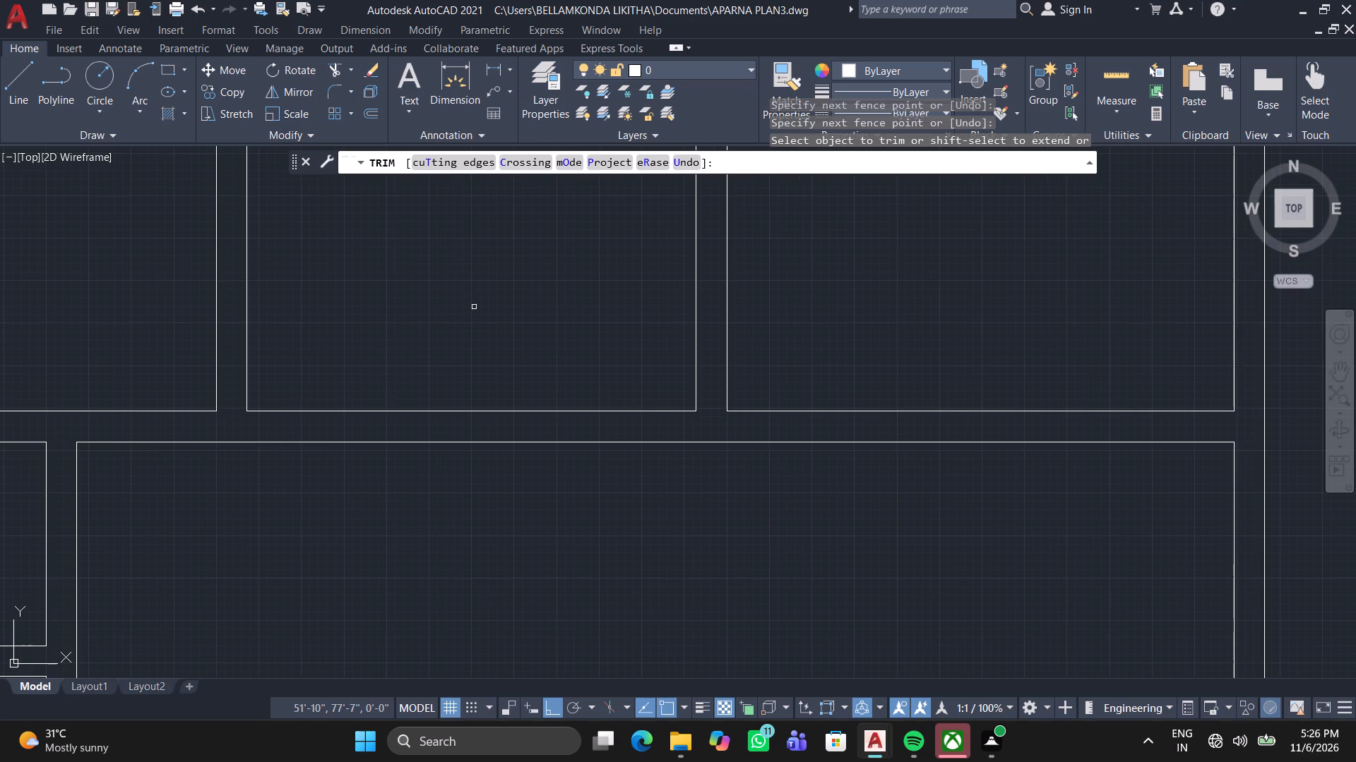
key(Escape)
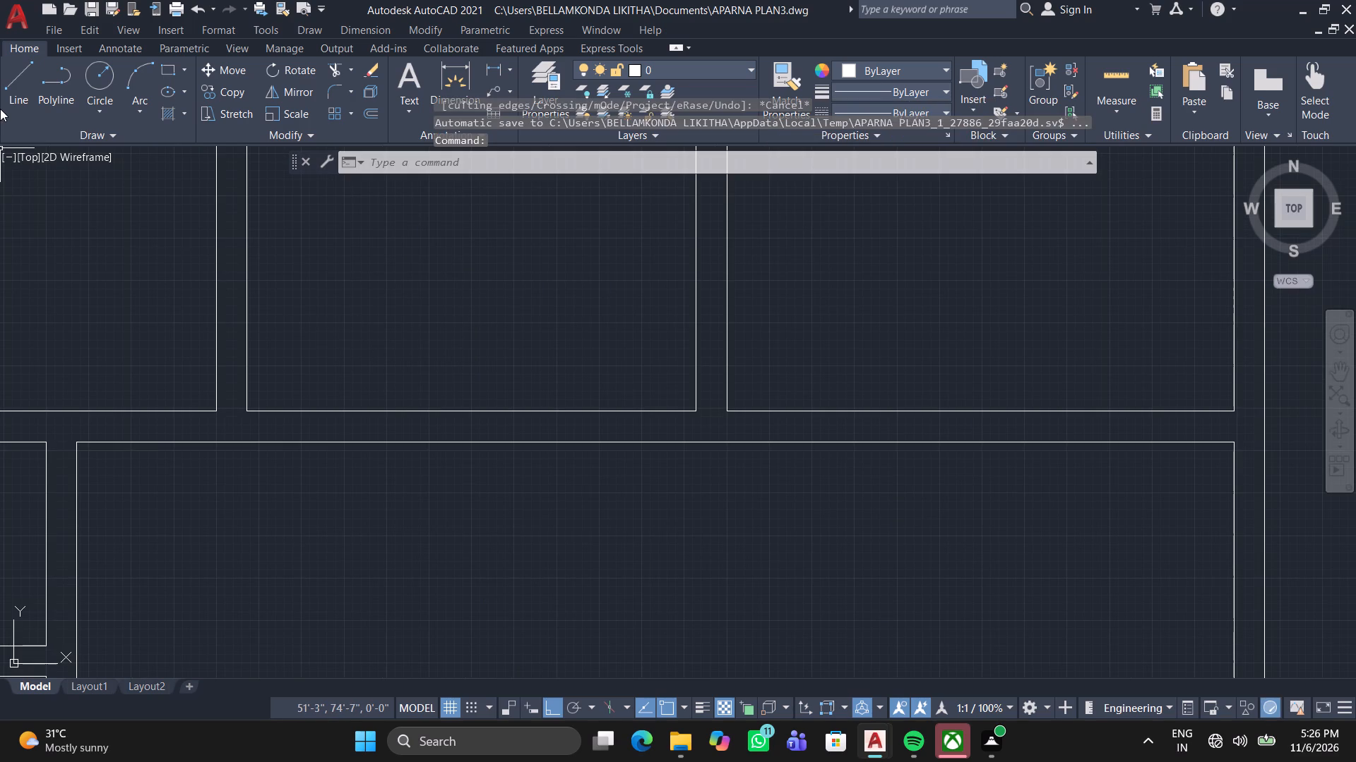
Draw a short vertical line across the long horizontal wall from the top-middle room's lower-left inner corner.
click(23, 94)
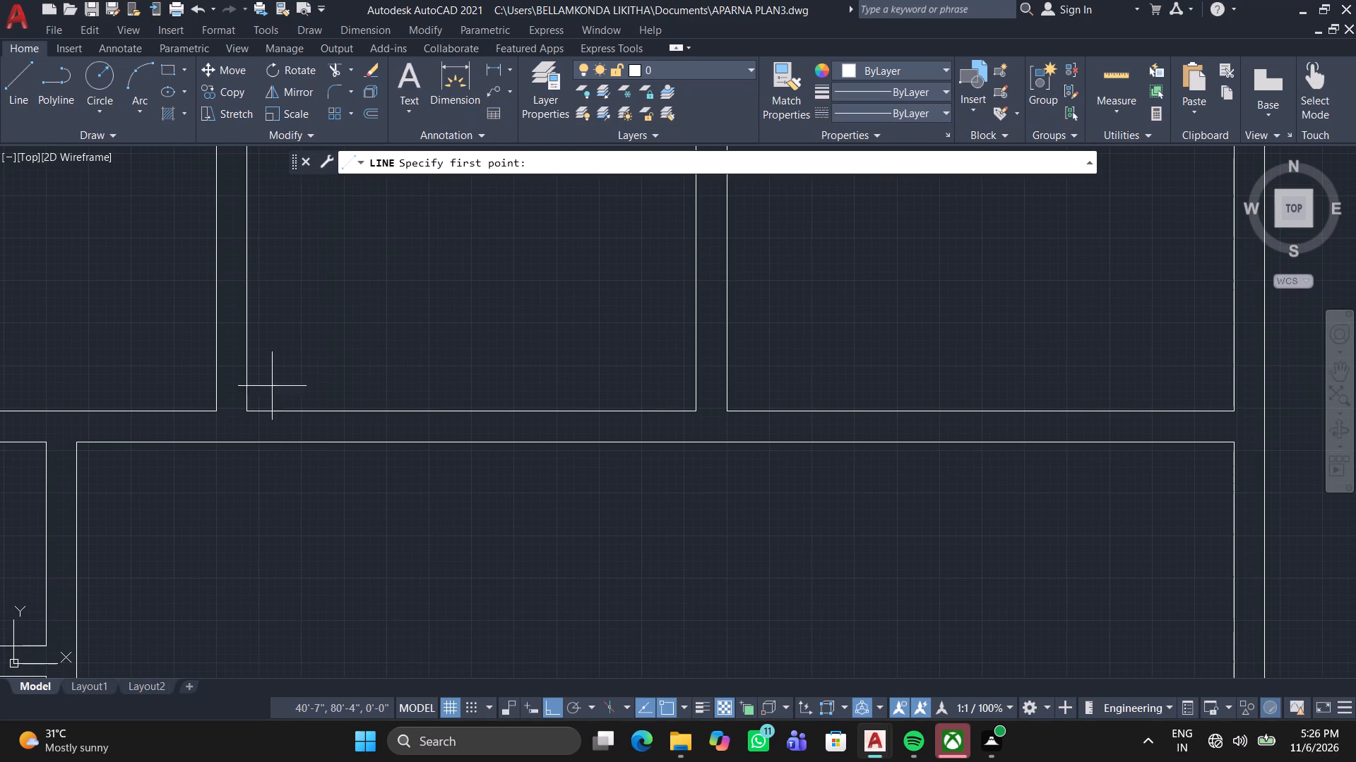
click(245, 412)
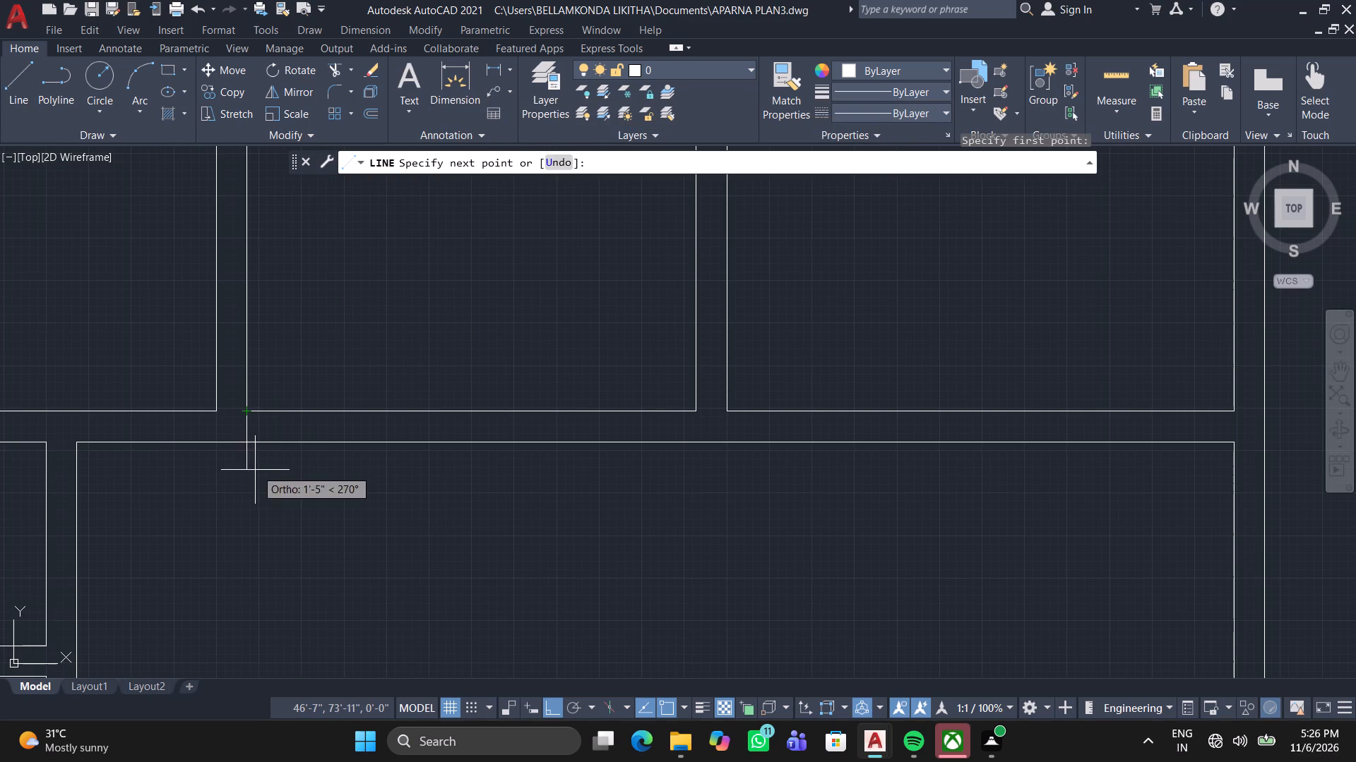
click(245, 439)
key(space)
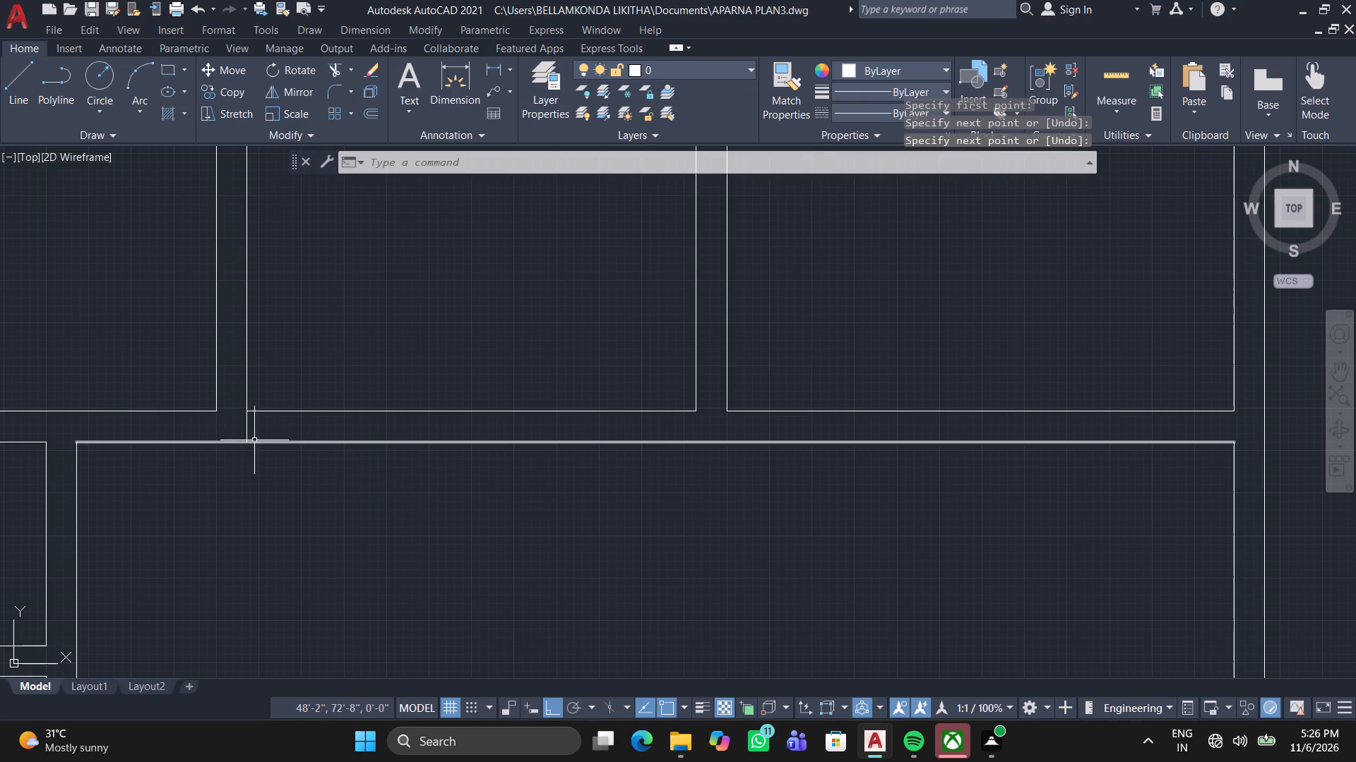
Copy the short vertical line across the wall to the lower-right inner corner of the top-middle room.
scroll(232, 428, up, 3)
click(364, 439)
click(235, 459)
right_drag(451, 414, 432, 421)
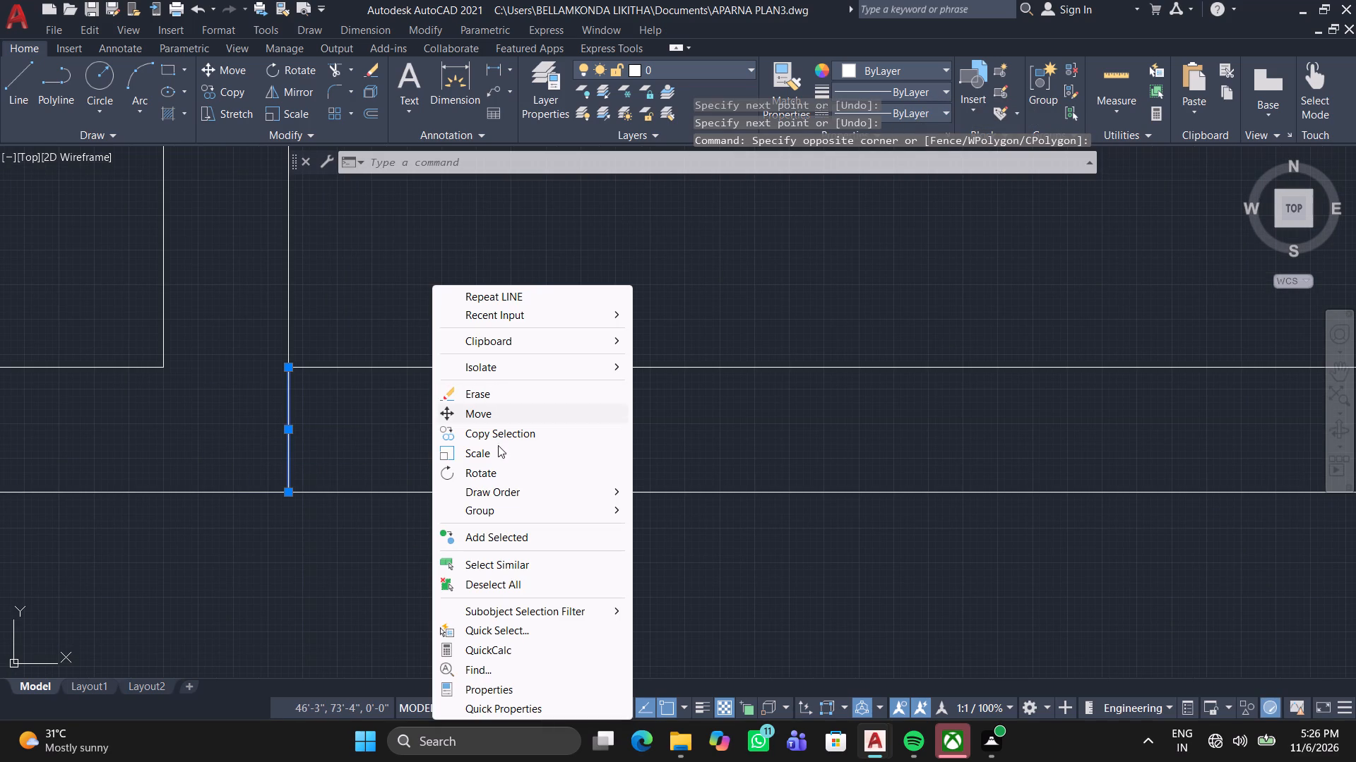
click(514, 431)
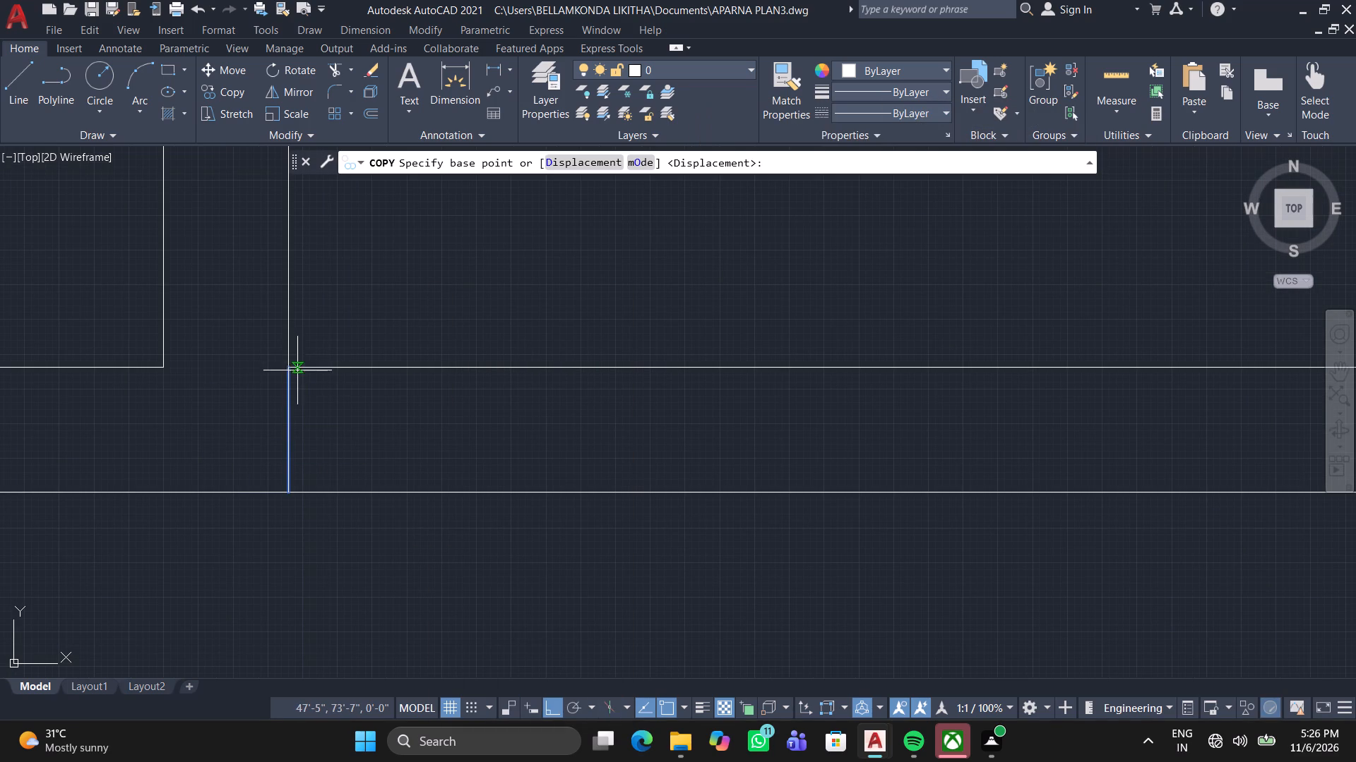
click(285, 366)
scroll(908, 387, down, 3)
middle_drag(929, 394, 561, 414)
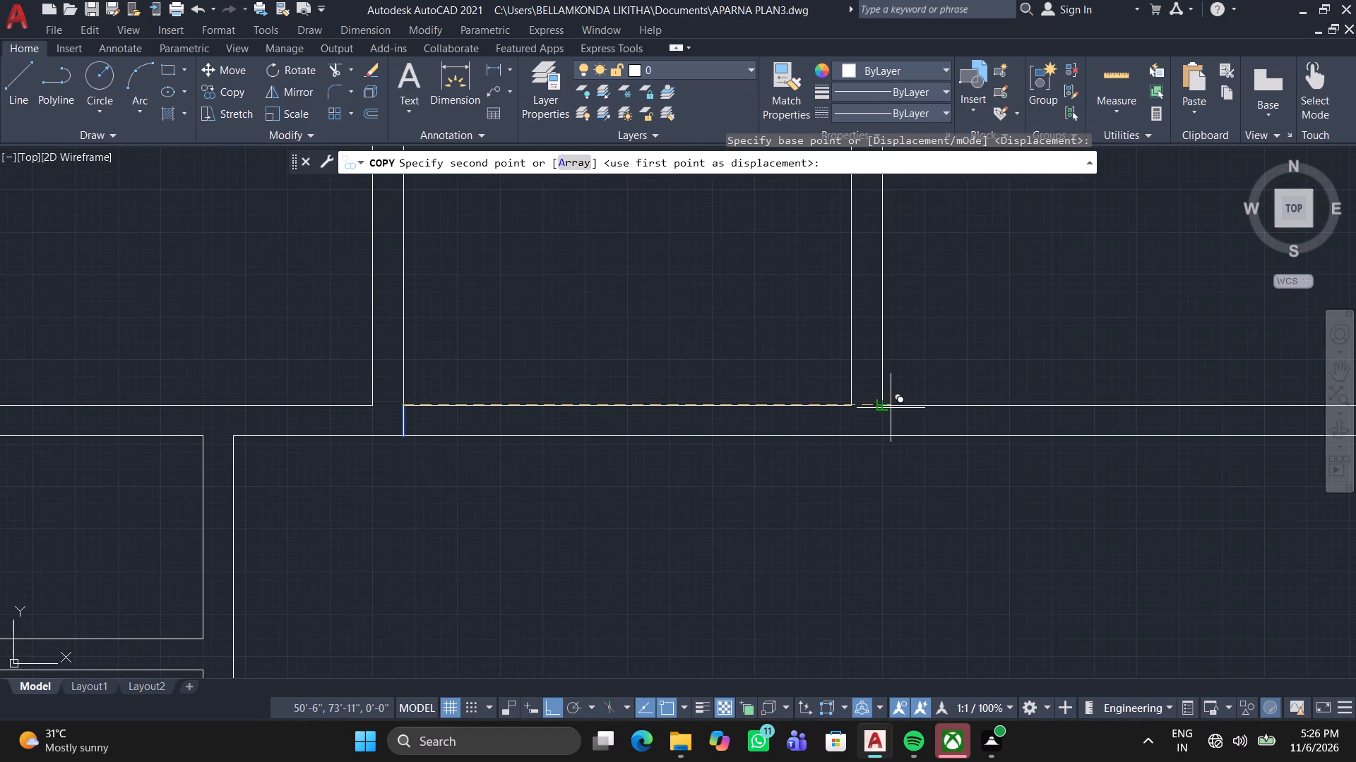
scroll(887, 408, up, 3)
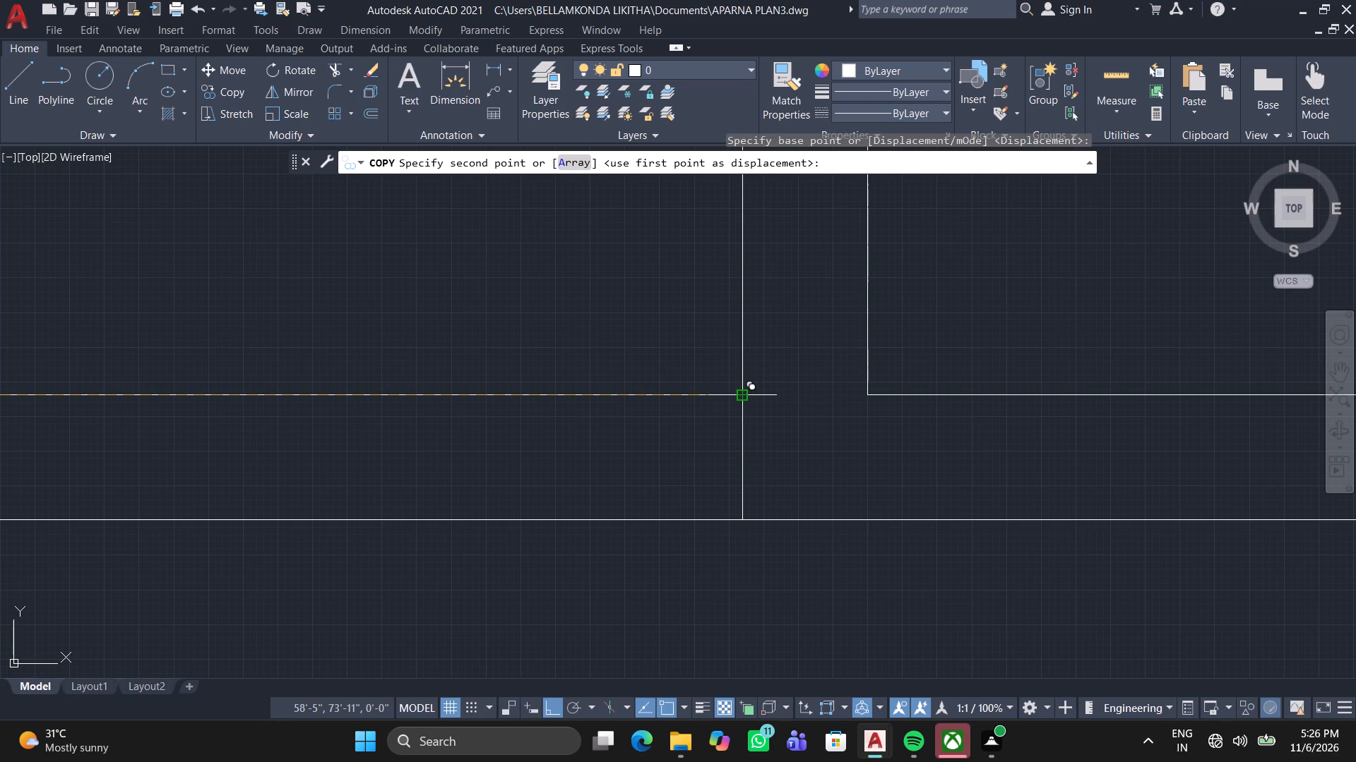
click(742, 395)
key(space)
Trim both wall lines between the two short vertical lines to open the top-middle room to the large room below.
scroll(647, 440, down, 3)
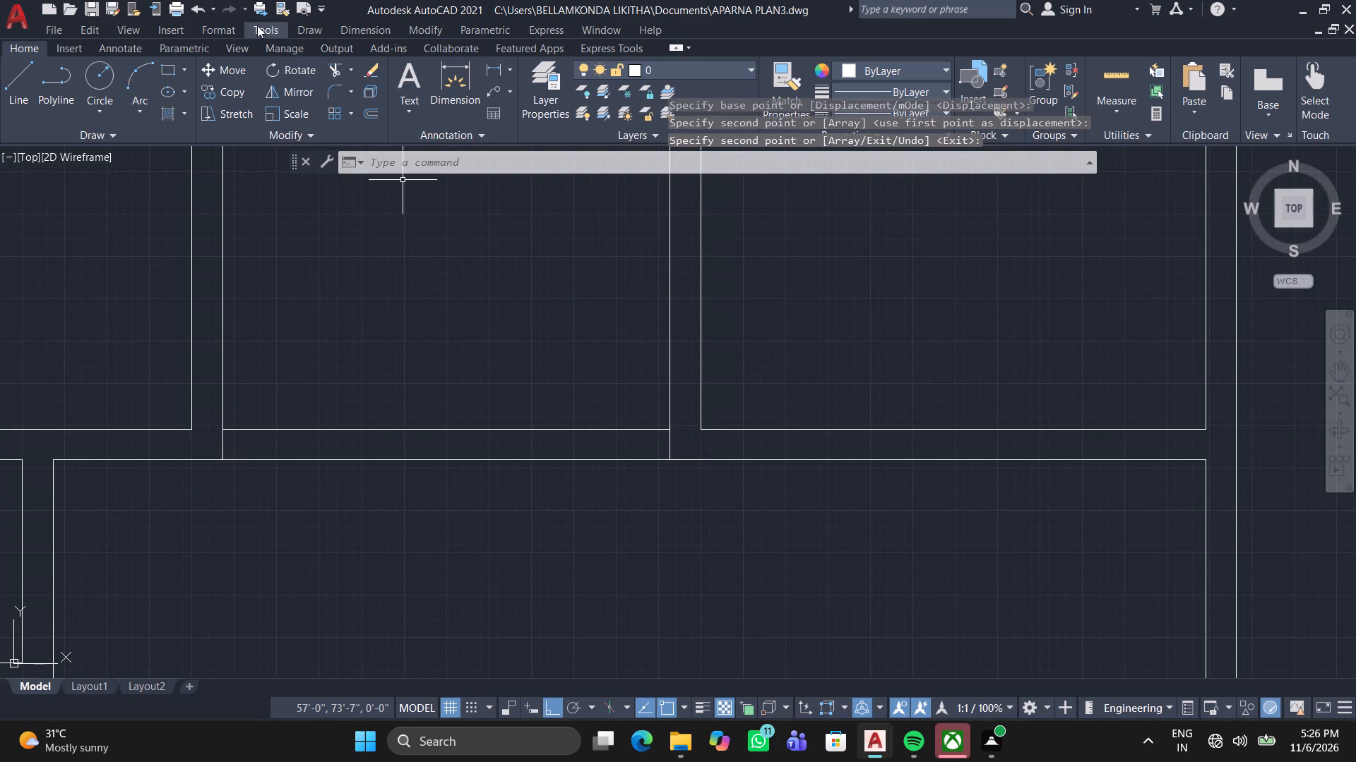
click(329, 69)
drag(501, 521, 501, 507)
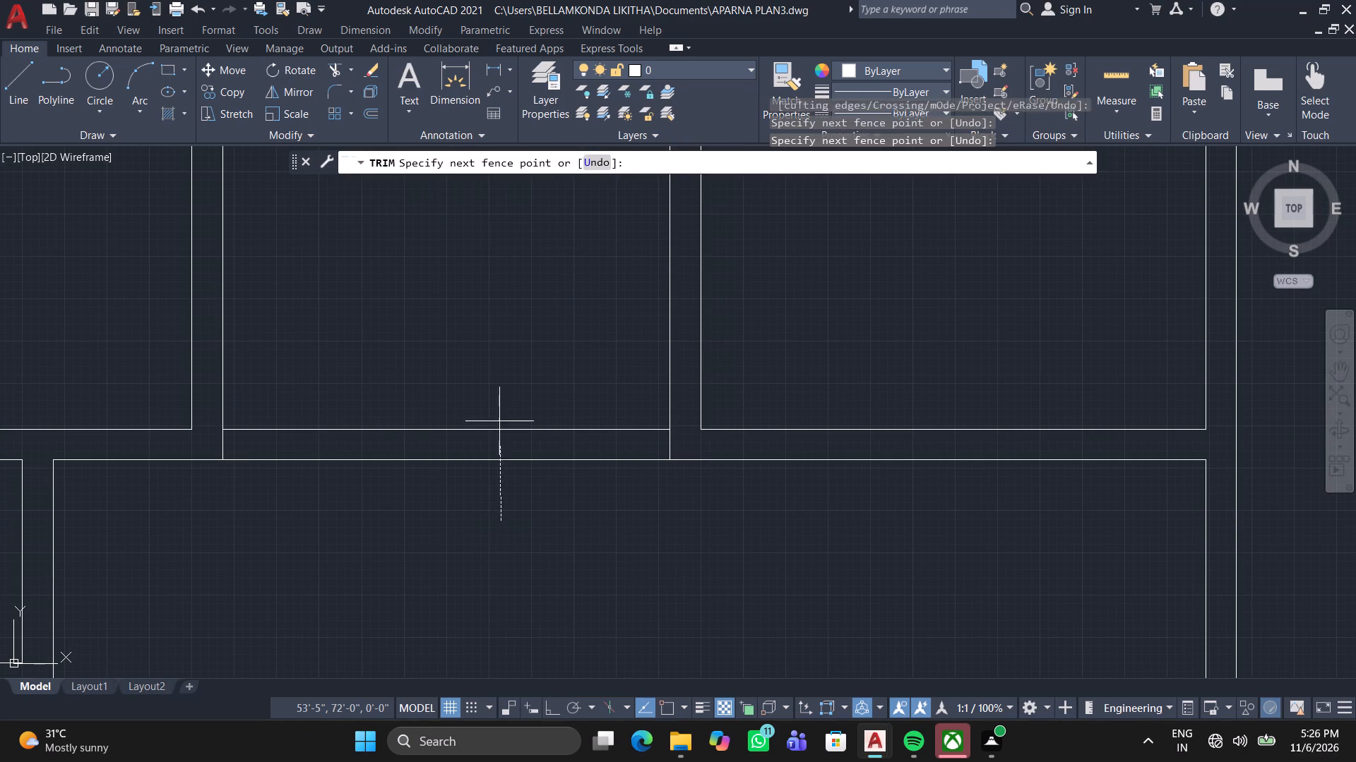
drag(466, 304, 465, 311)
scroll(444, 374, down, 4)
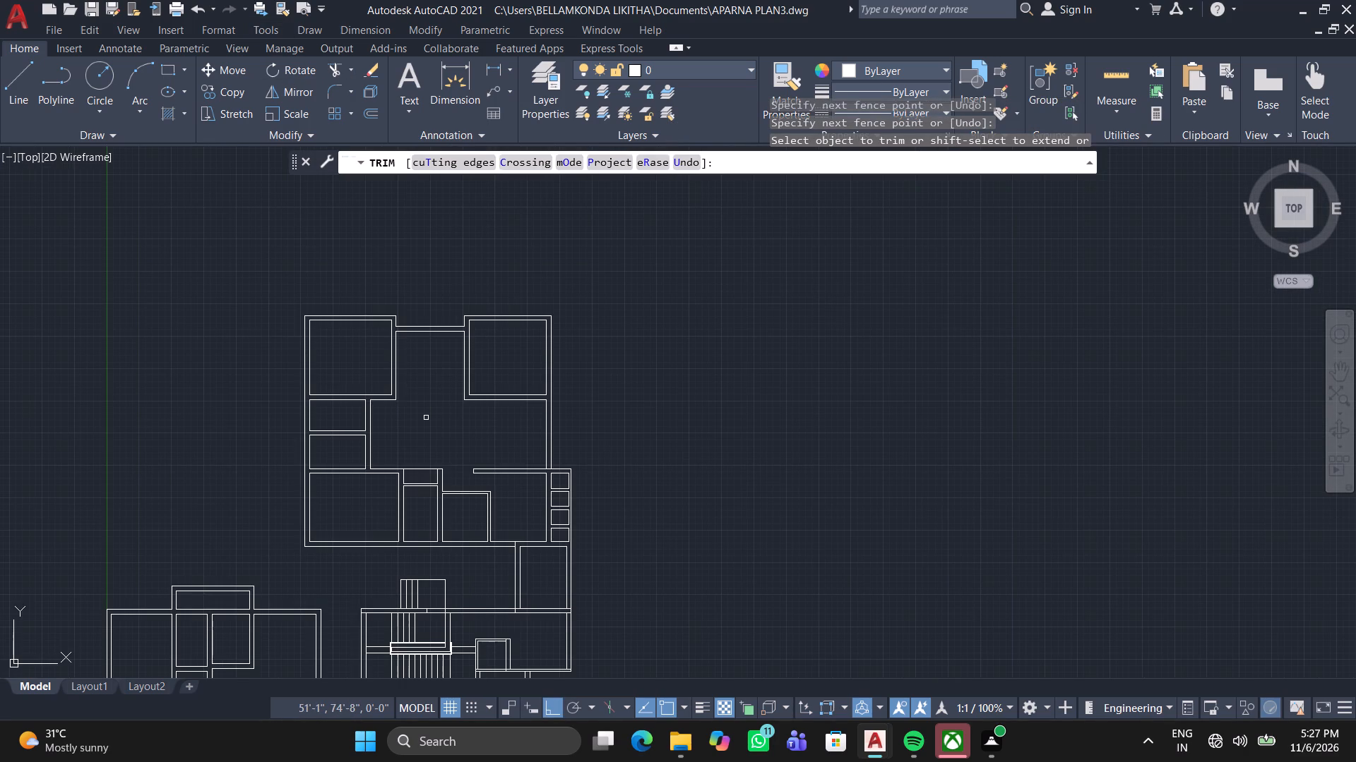
Draw a 6' vertical line upward from the right end of the recessed top wall's outer line, beside the upper-right room.
scroll(436, 412, up, 2)
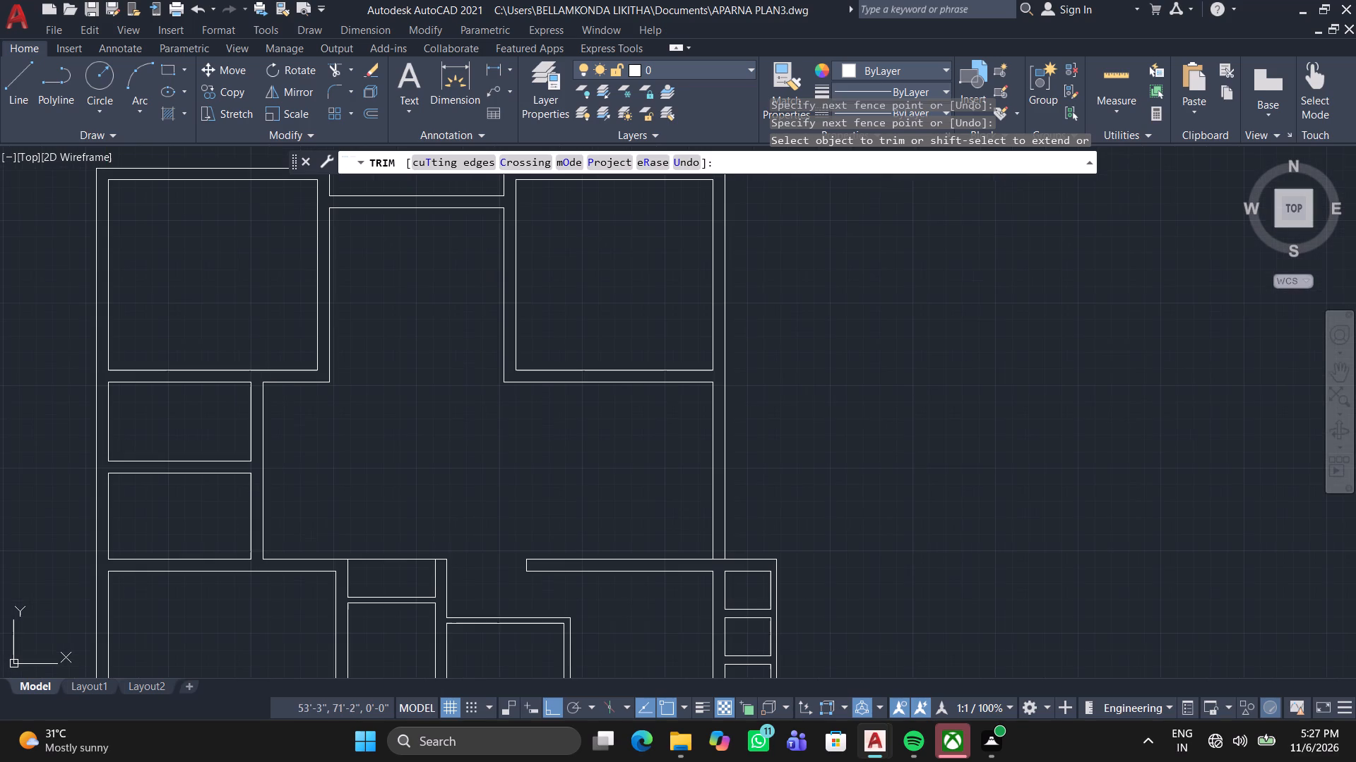
middle_drag(424, 411, 404, 373)
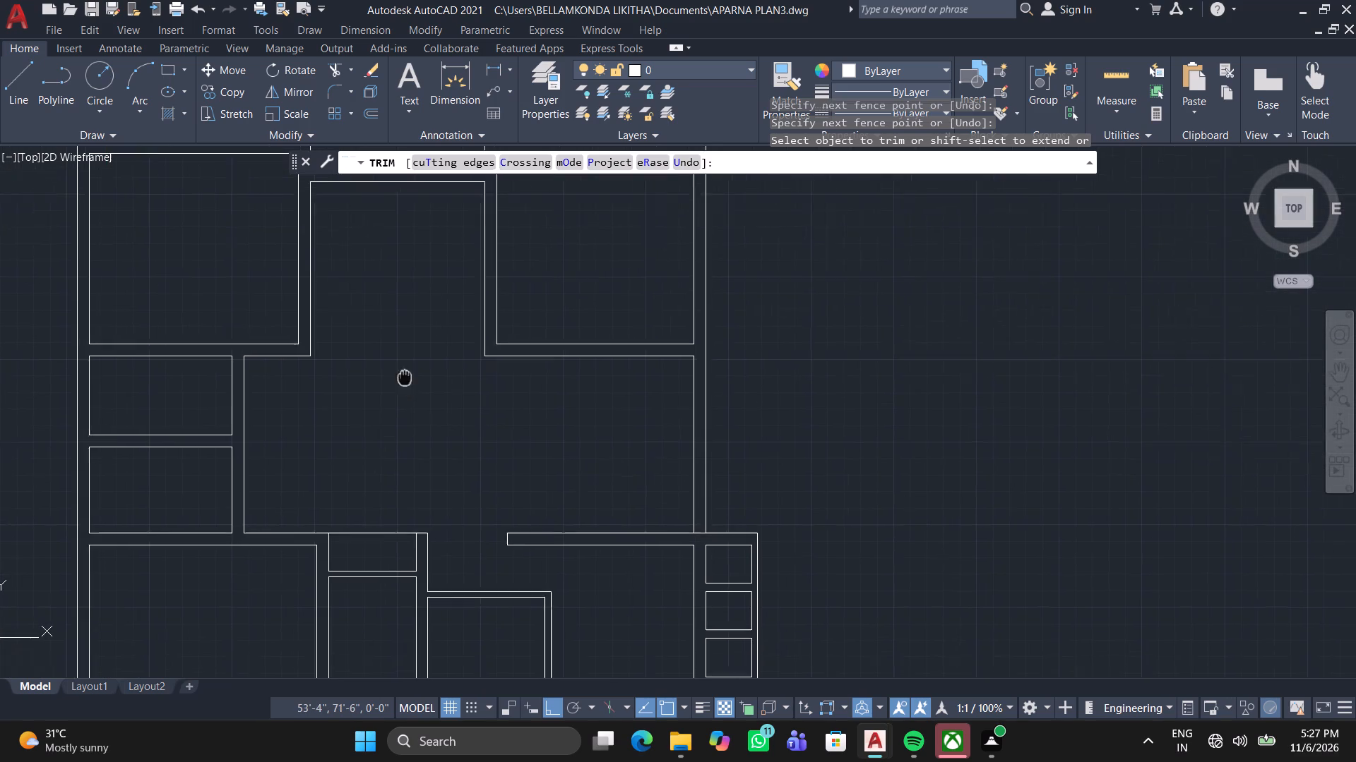
middle_drag(404, 373, 415, 296)
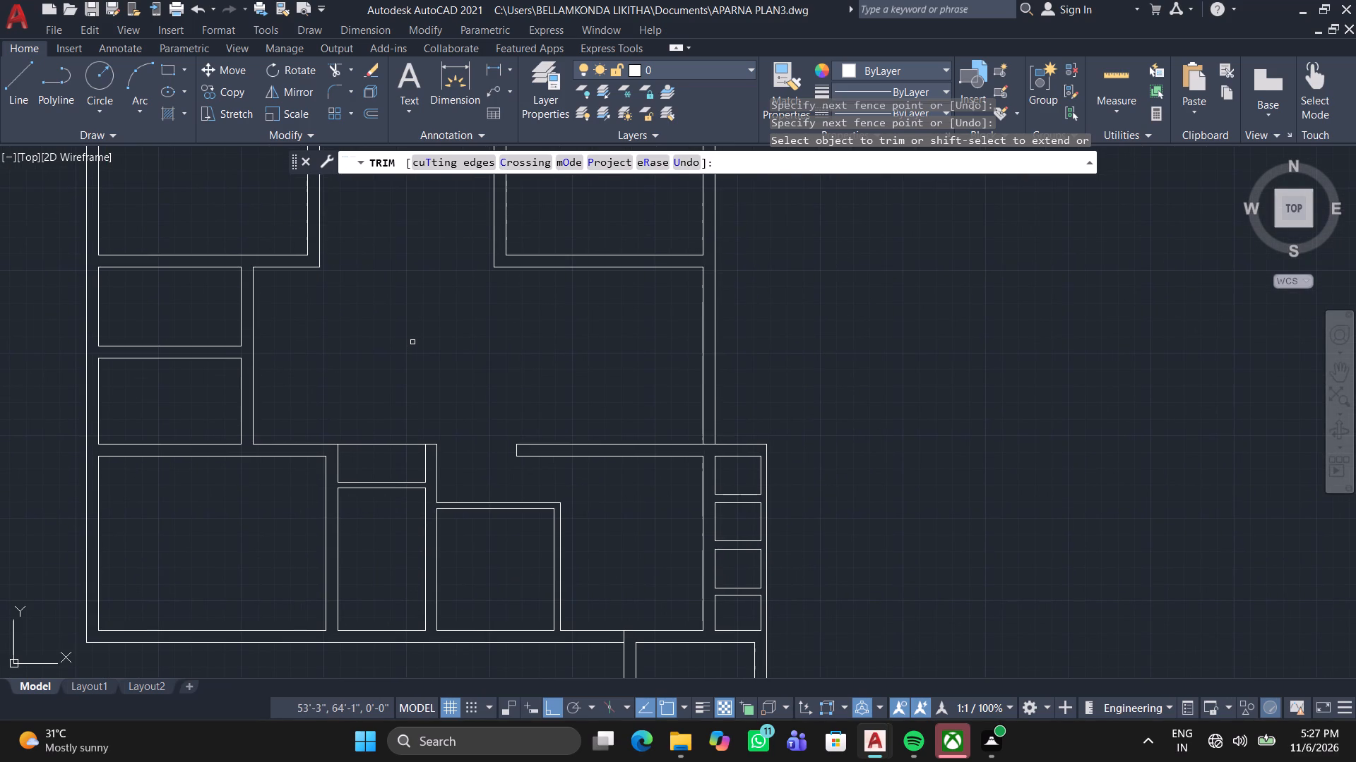
key(space)
middle_drag(412, 337, 441, 481)
scroll(448, 454, down, 1)
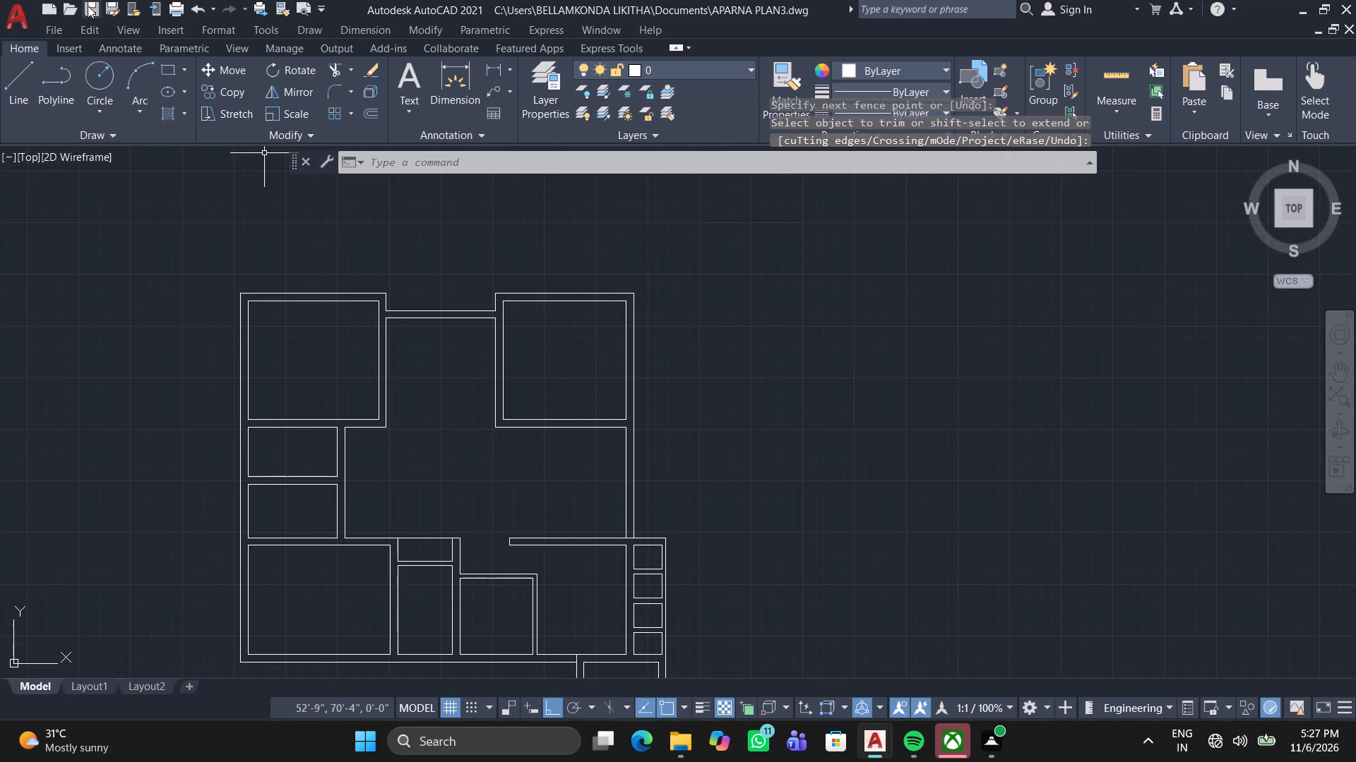
click(11, 92)
middle_drag(630, 359, 621, 376)
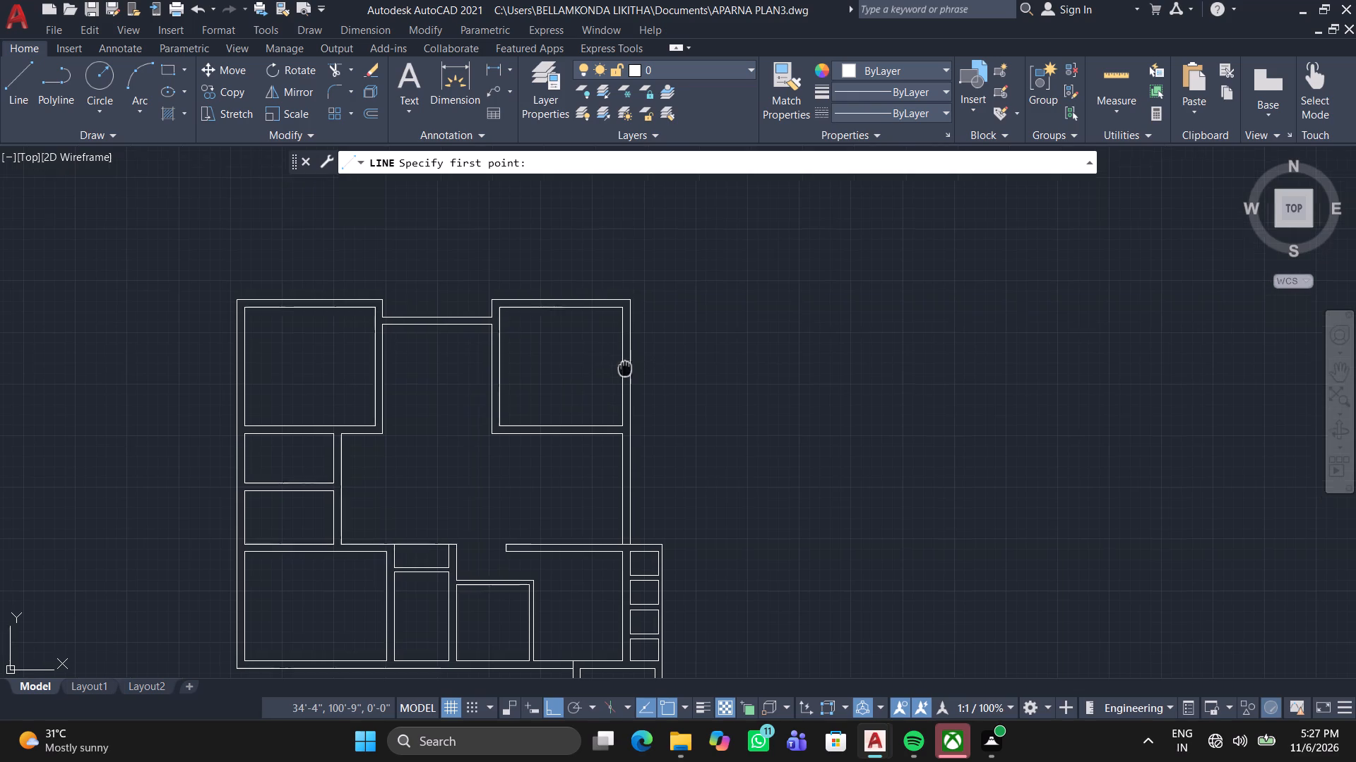
middle_drag(621, 376, 563, 435)
scroll(563, 426, up, 3)
middle_drag(506, 338, 639, 487)
scroll(672, 465, down, 2)
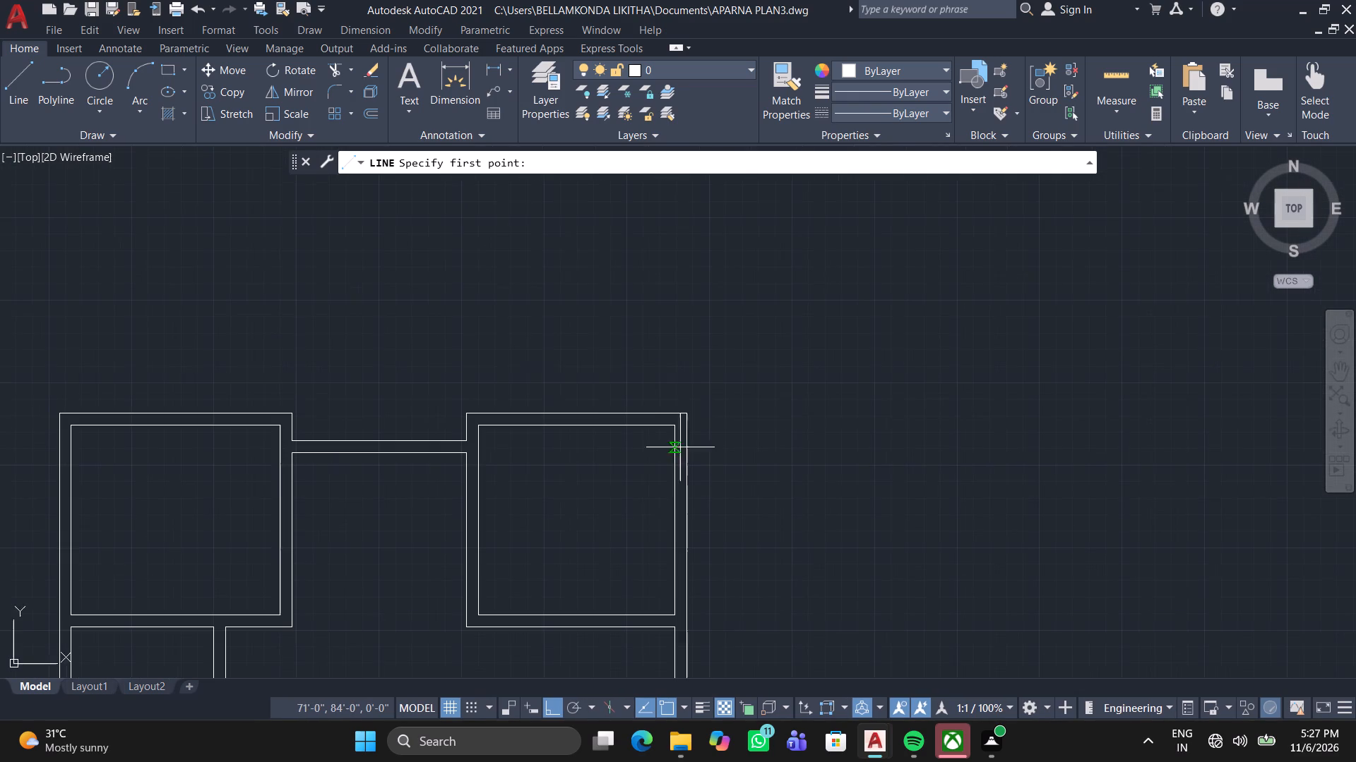
scroll(493, 461, up, 2)
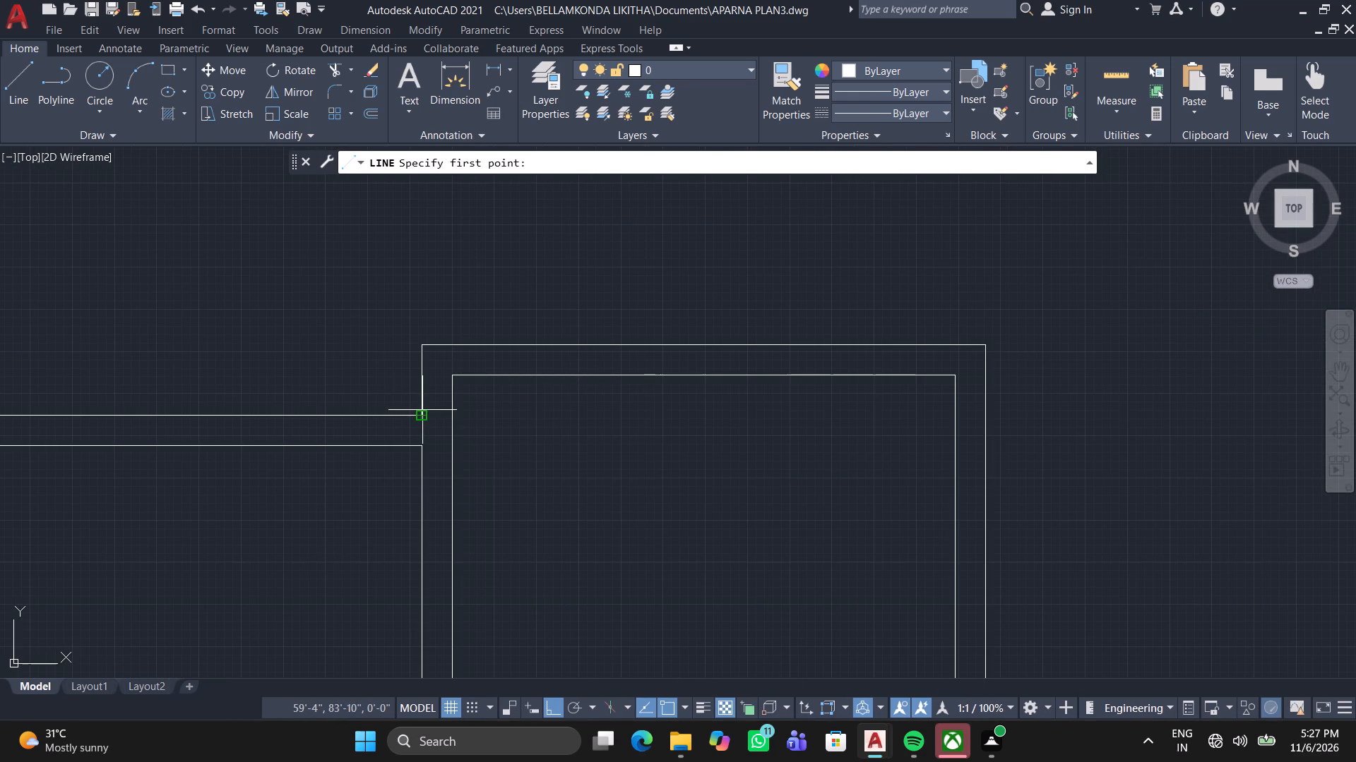
click(426, 416)
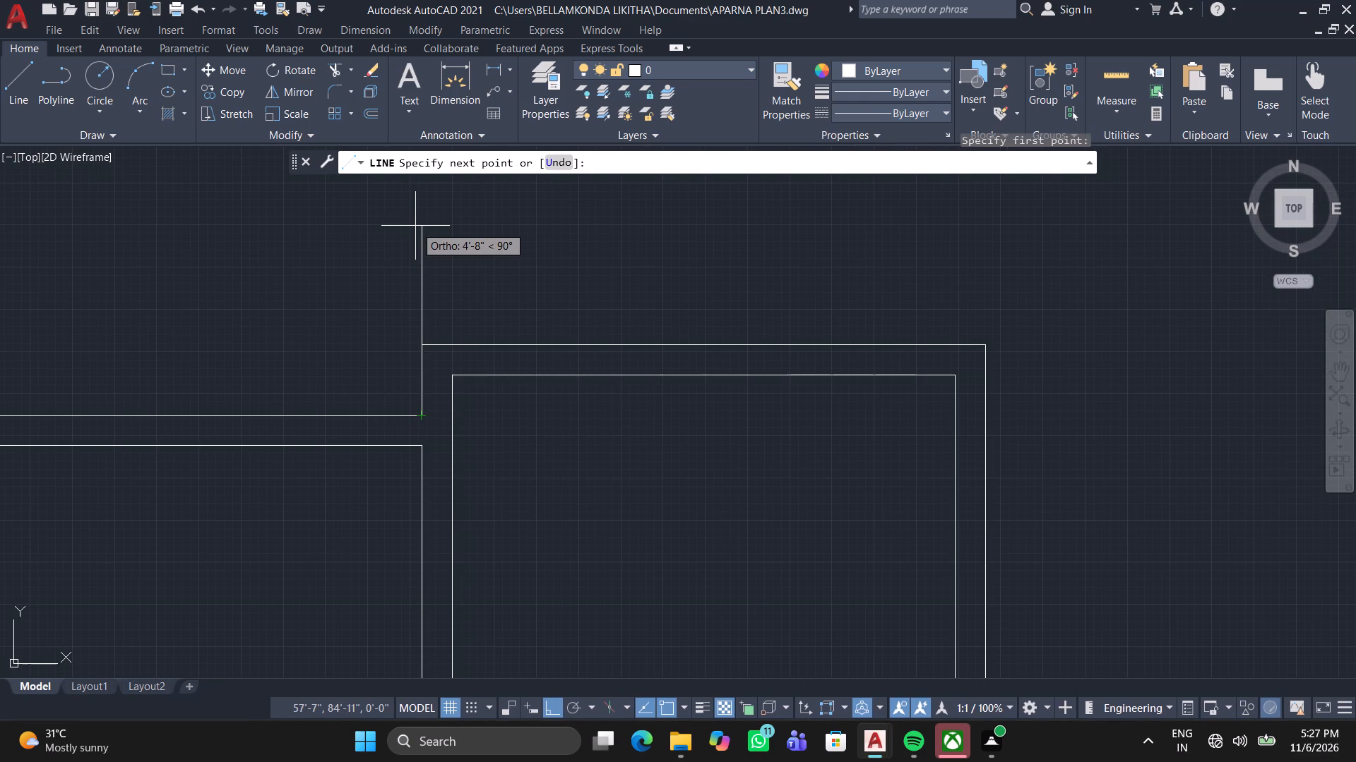
key(6)
key(apostrophe)
key(Return)
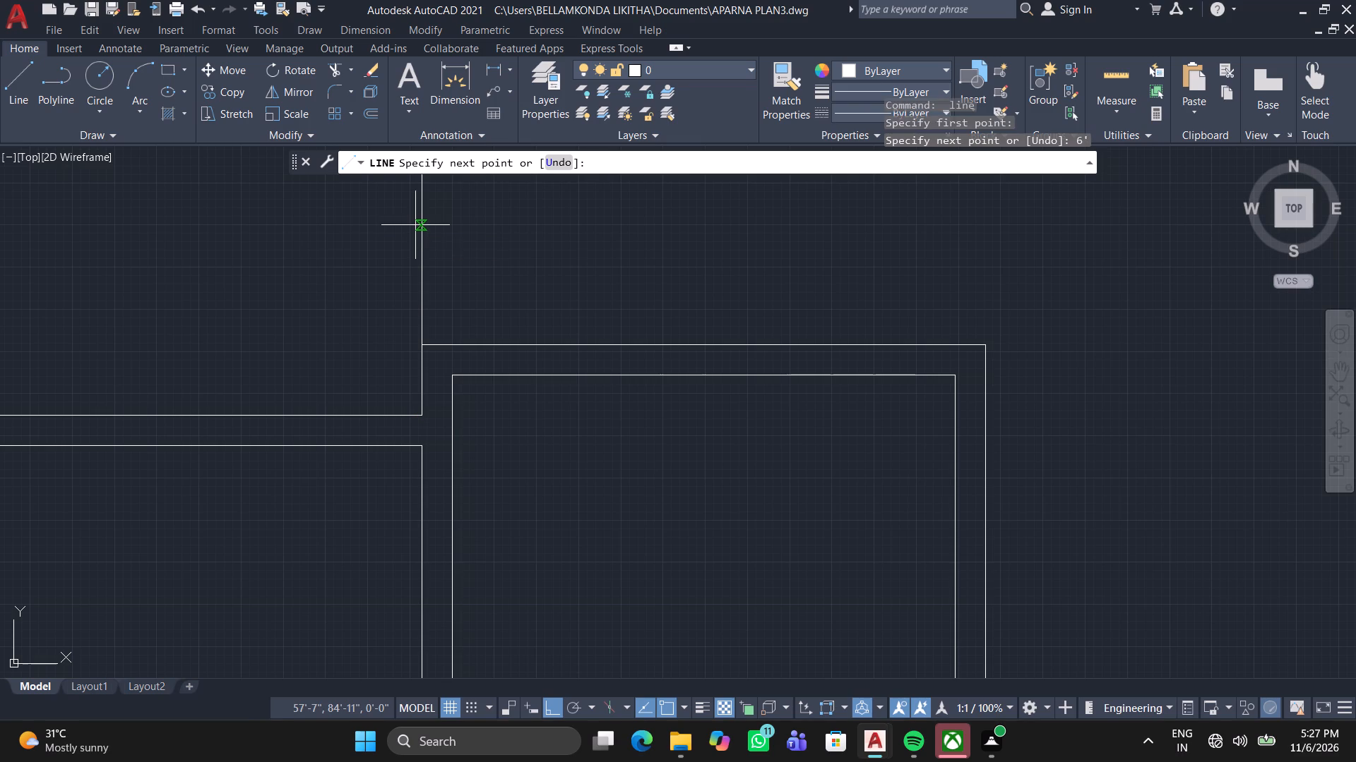
scroll(415, 225, down, 2)
key(space)
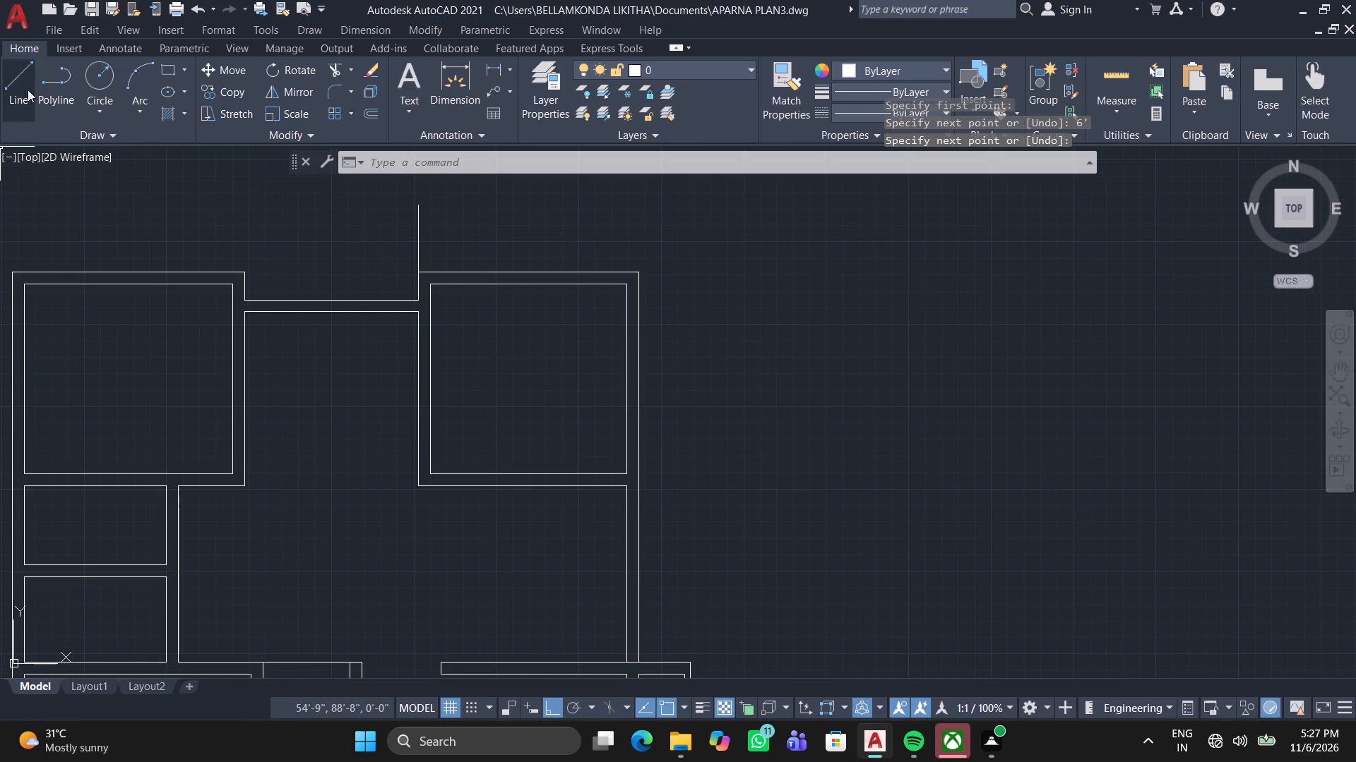
Draw a rectangle from the left end of the recessed top wall's outer line to the top of the 6' line.
click(163, 74)
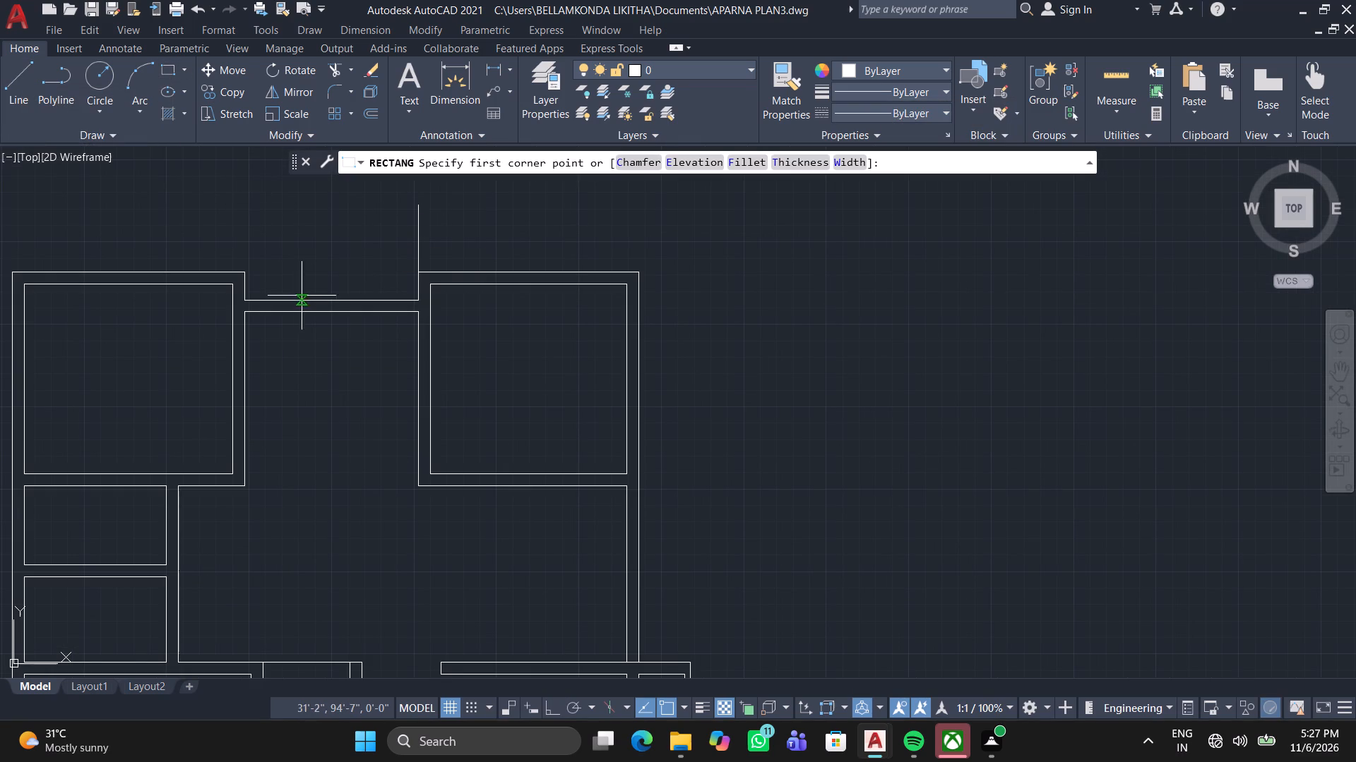
scroll(261, 301, up, 2)
click(222, 297)
middle_drag(423, 267, 393, 398)
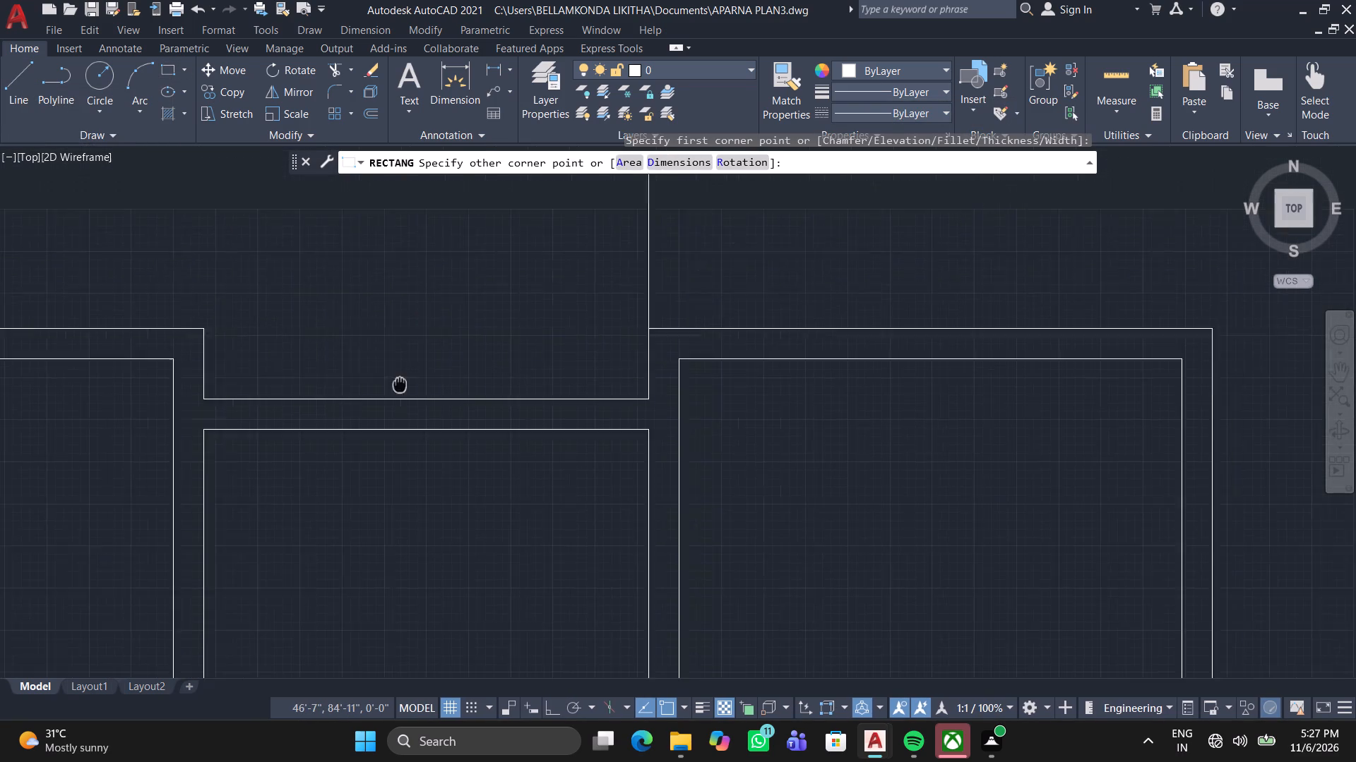
middle_drag(393, 398, 311, 596)
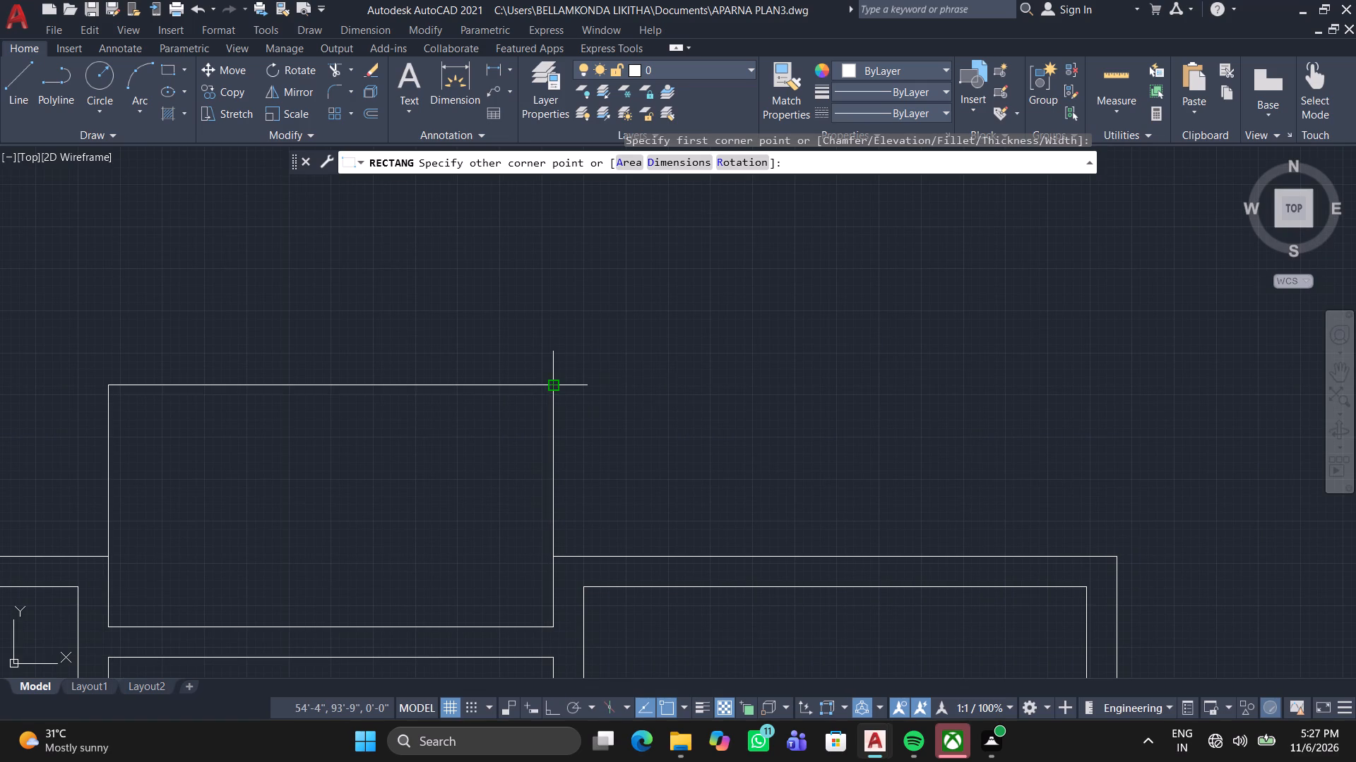
click(554, 386)
Offset the new top-middle rectangle outward by 0'-9" to form its walls.
middle_drag(400, 467, 516, 418)
scroll(403, 471, down, 1)
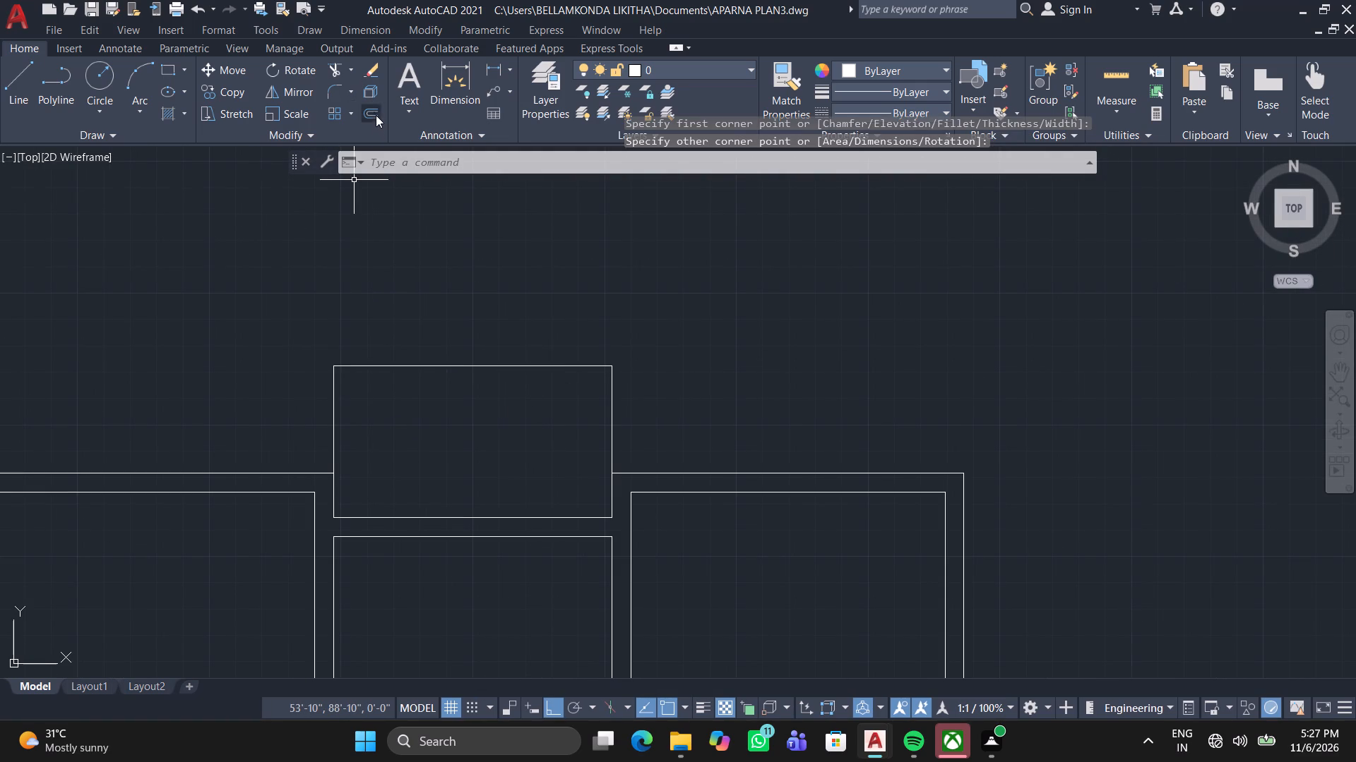
click(374, 111)
key(space)
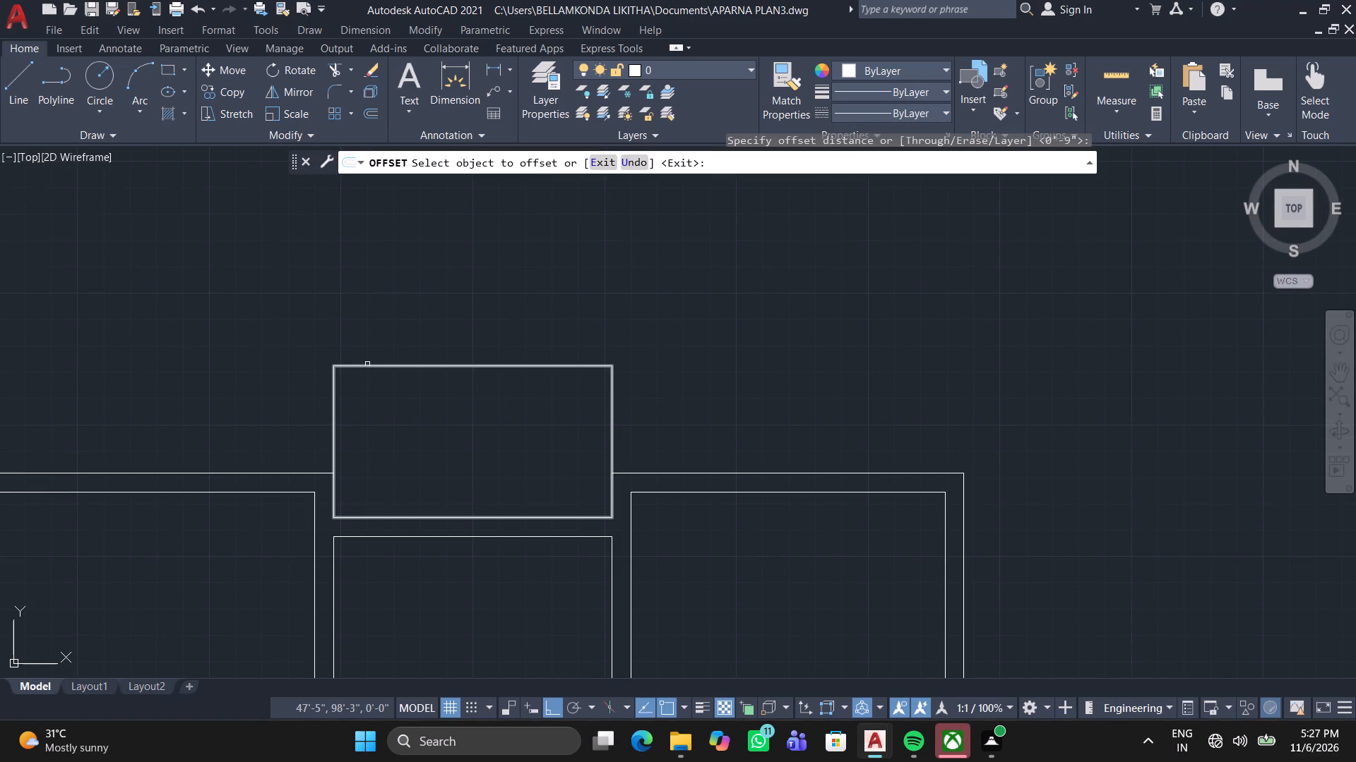
click(367, 365)
click(249, 312)
Trim the overlapping wall lines where the new top-middle room meets the upper-left room.
scroll(299, 308, down, 1)
middle_drag(300, 315, 337, 288)
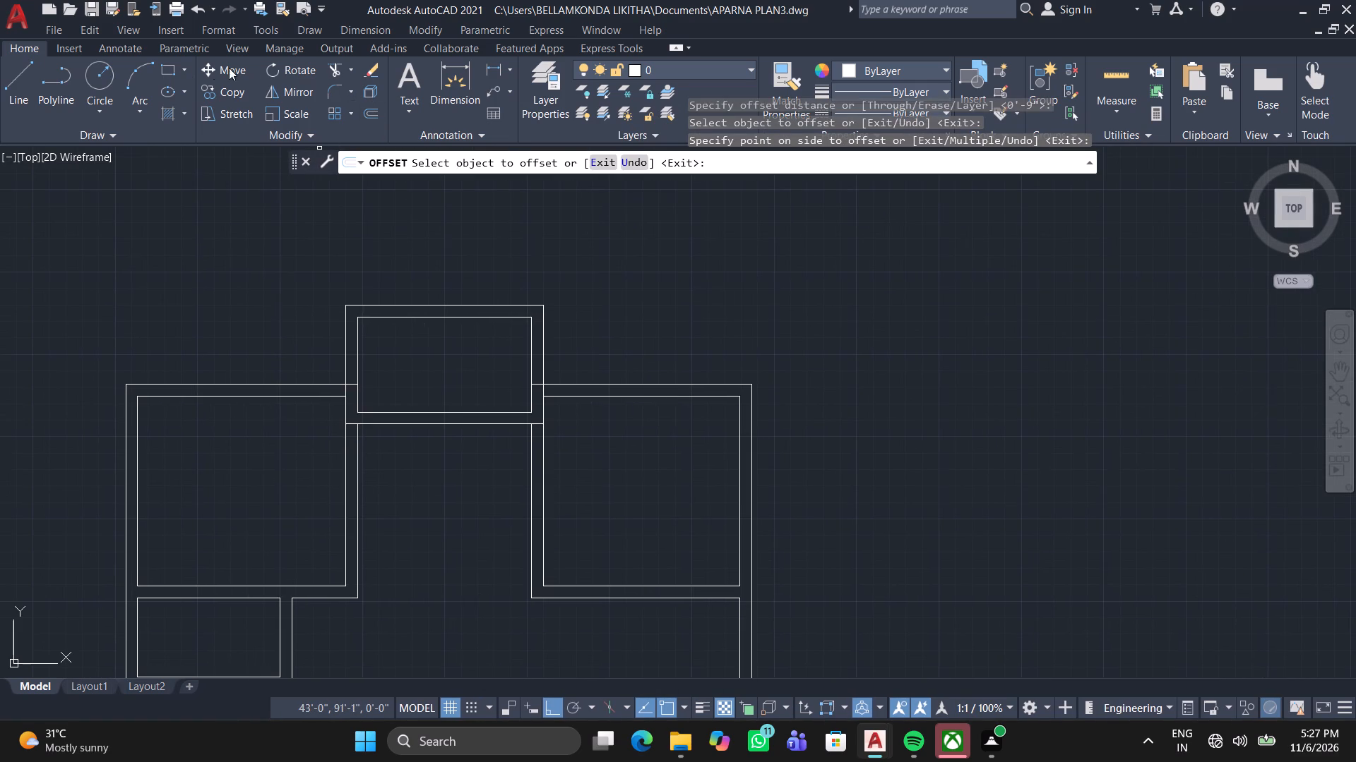
click(333, 64)
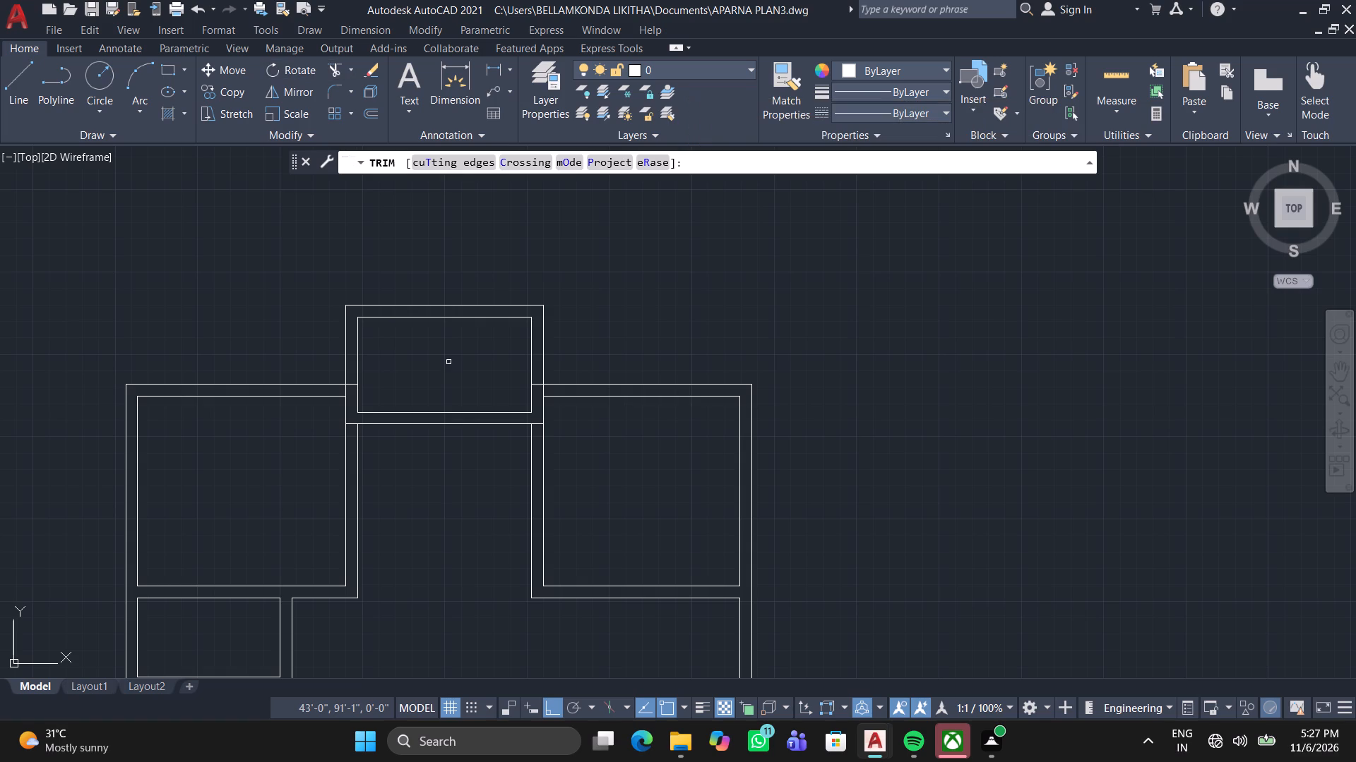
scroll(391, 391, up, 4)
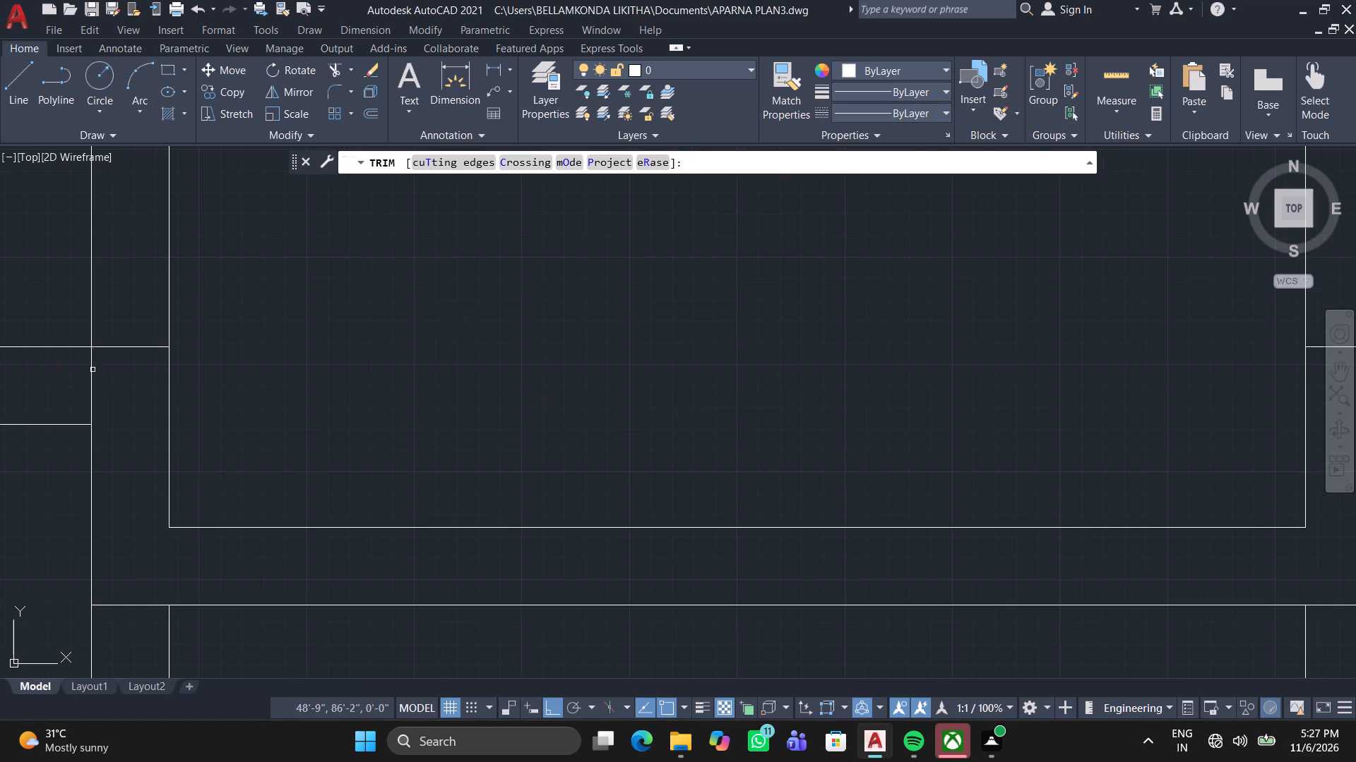
click(50, 371)
click(101, 387)
click(130, 610)
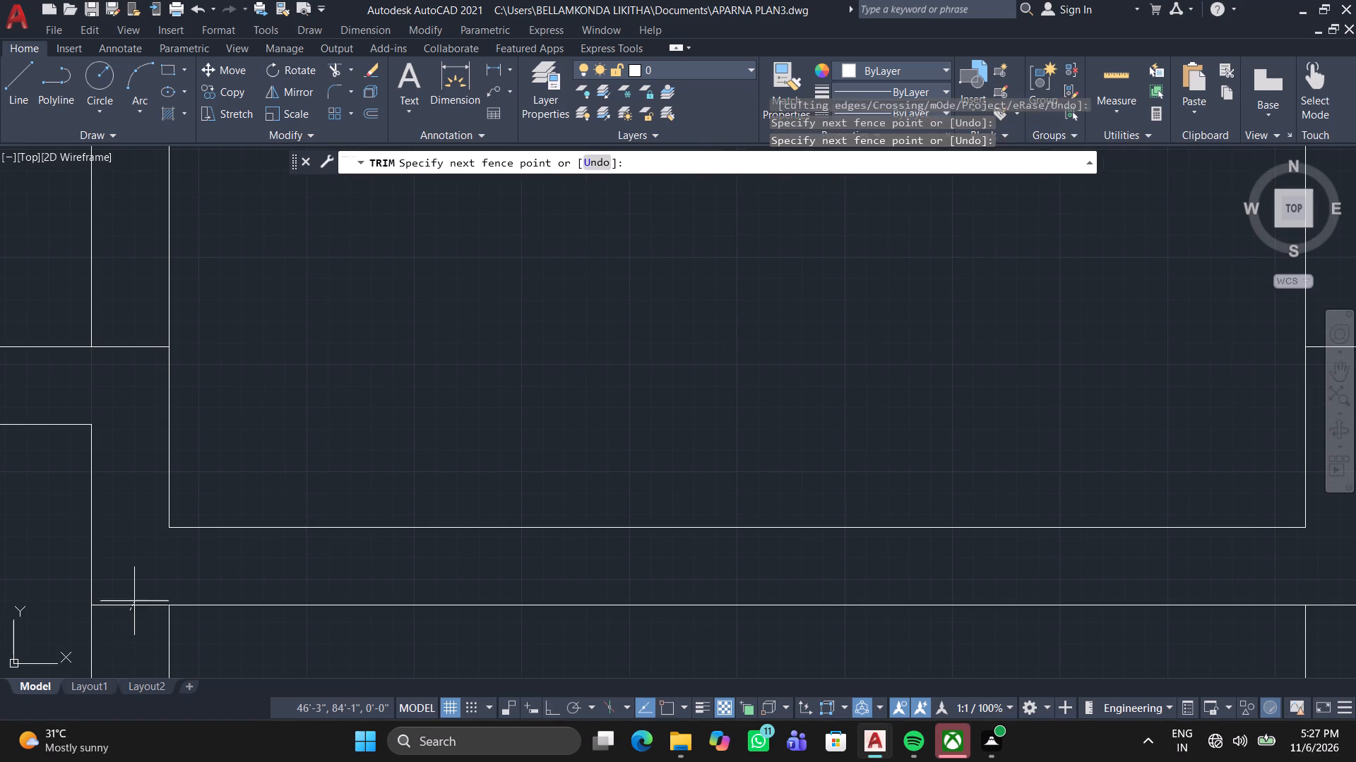
click(146, 590)
Trim the overlapping wall lines where the new top-middle room meets the upper-right room, and end trimming.
scroll(696, 574, down, 2)
middle_drag(693, 581, 381, 588)
scroll(590, 574, up, 1)
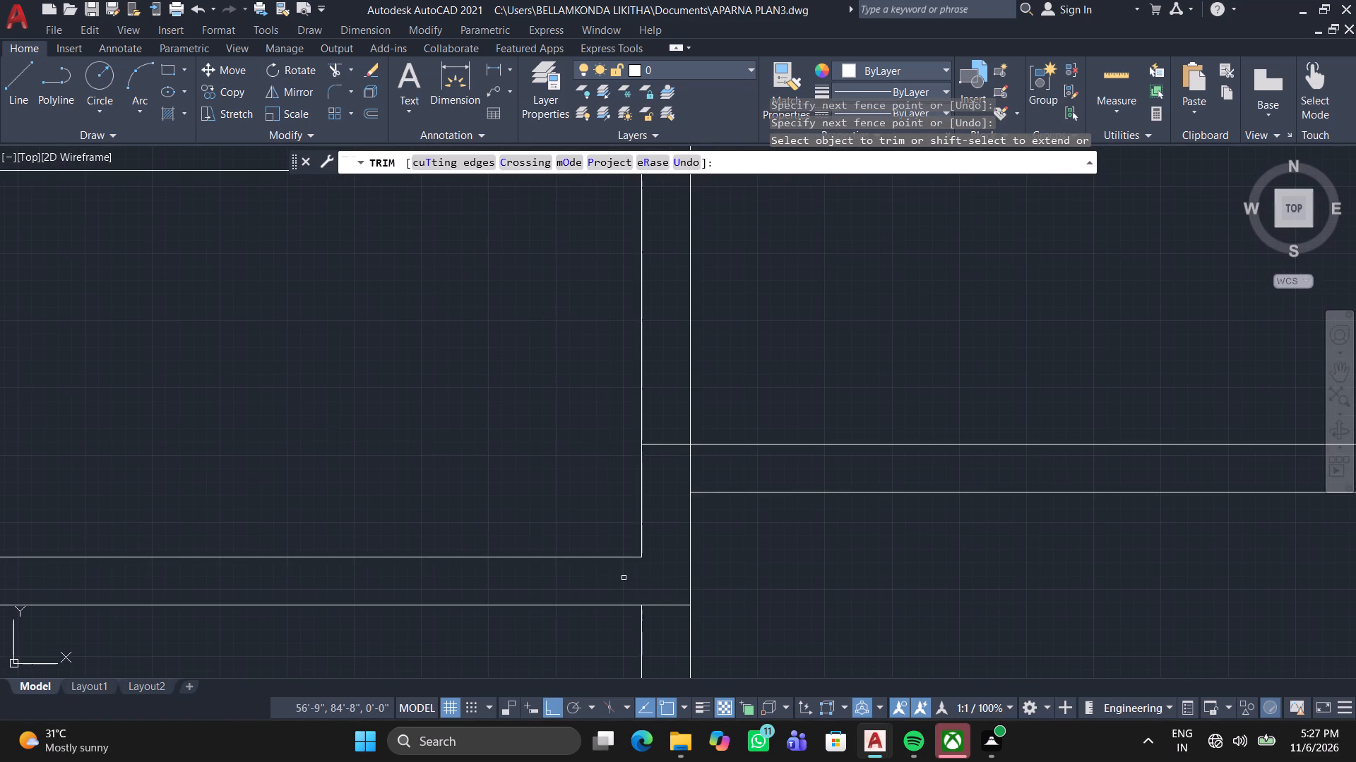
click(674, 619)
click(667, 478)
drag(686, 464, 687, 464)
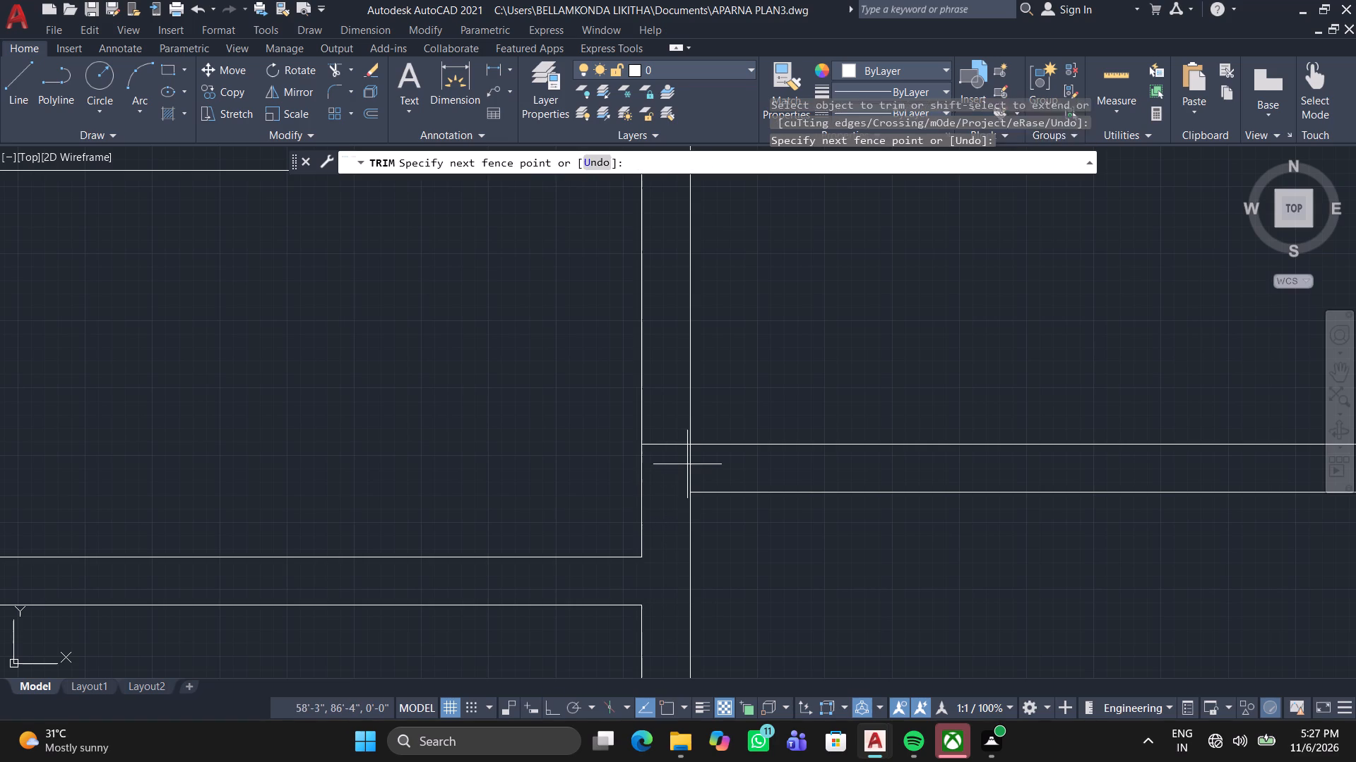
drag(687, 464, 716, 466)
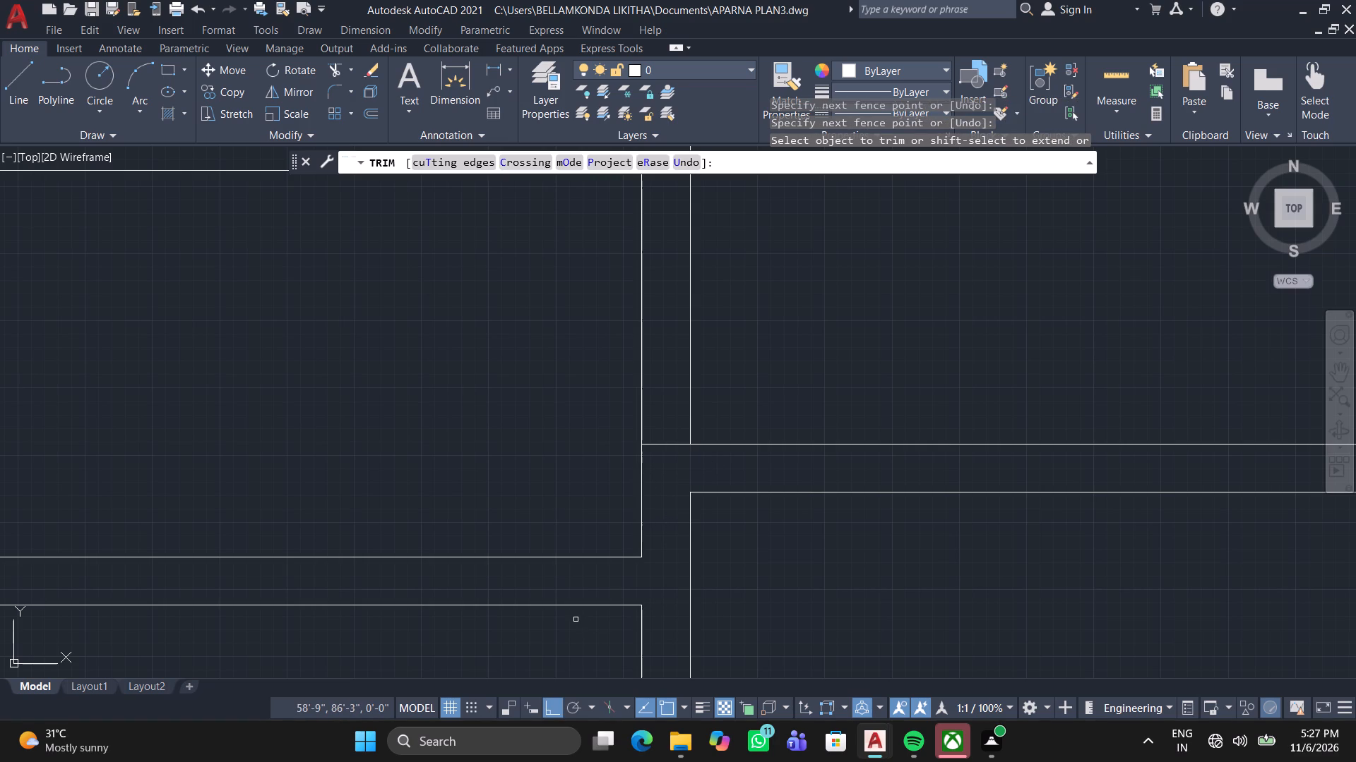
scroll(448, 506, down, 3)
middle_drag(444, 507, 554, 409)
scroll(628, 590, down, 1)
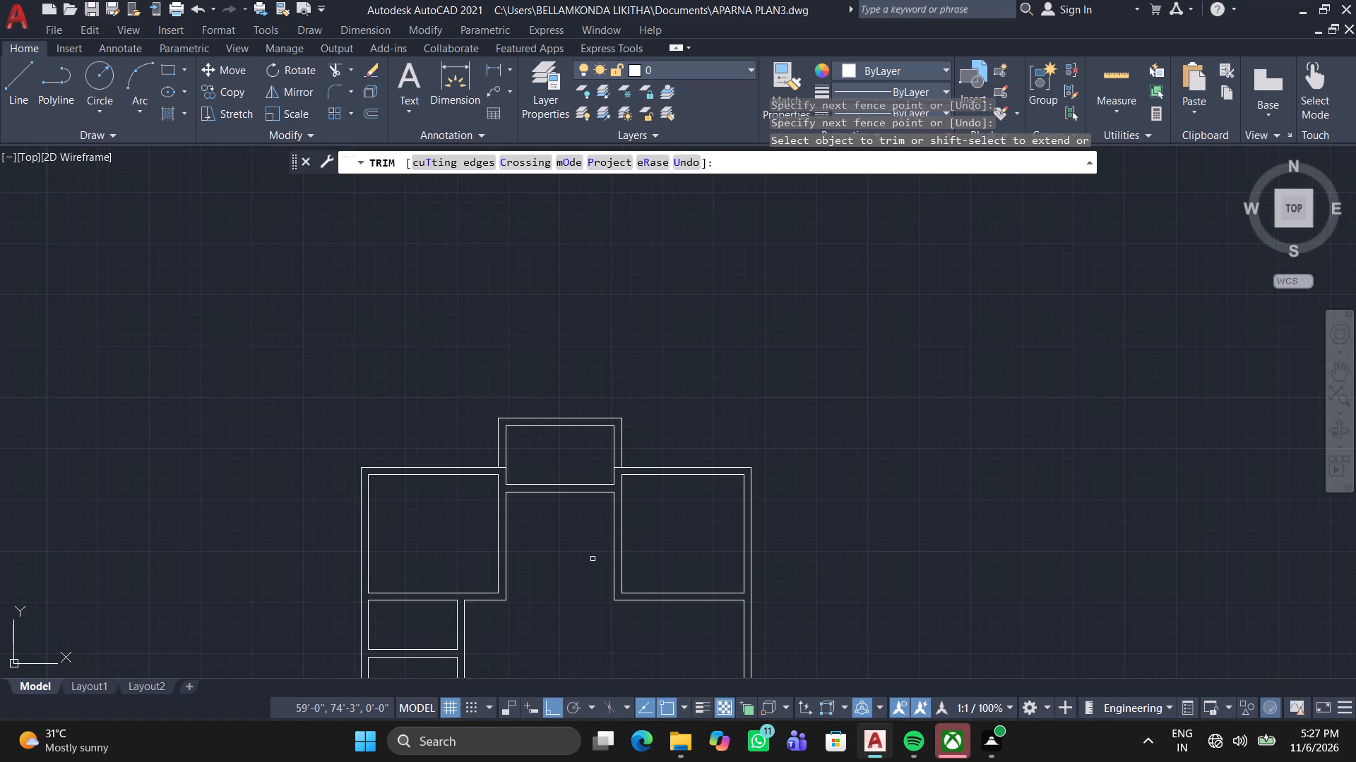
middle_drag(573, 598, 607, 389)
key(space)
Draw a 3' horizontal line outward from the outer left wall, level with the upper small left room's top inner edge.
middle_drag(256, 428, 303, 376)
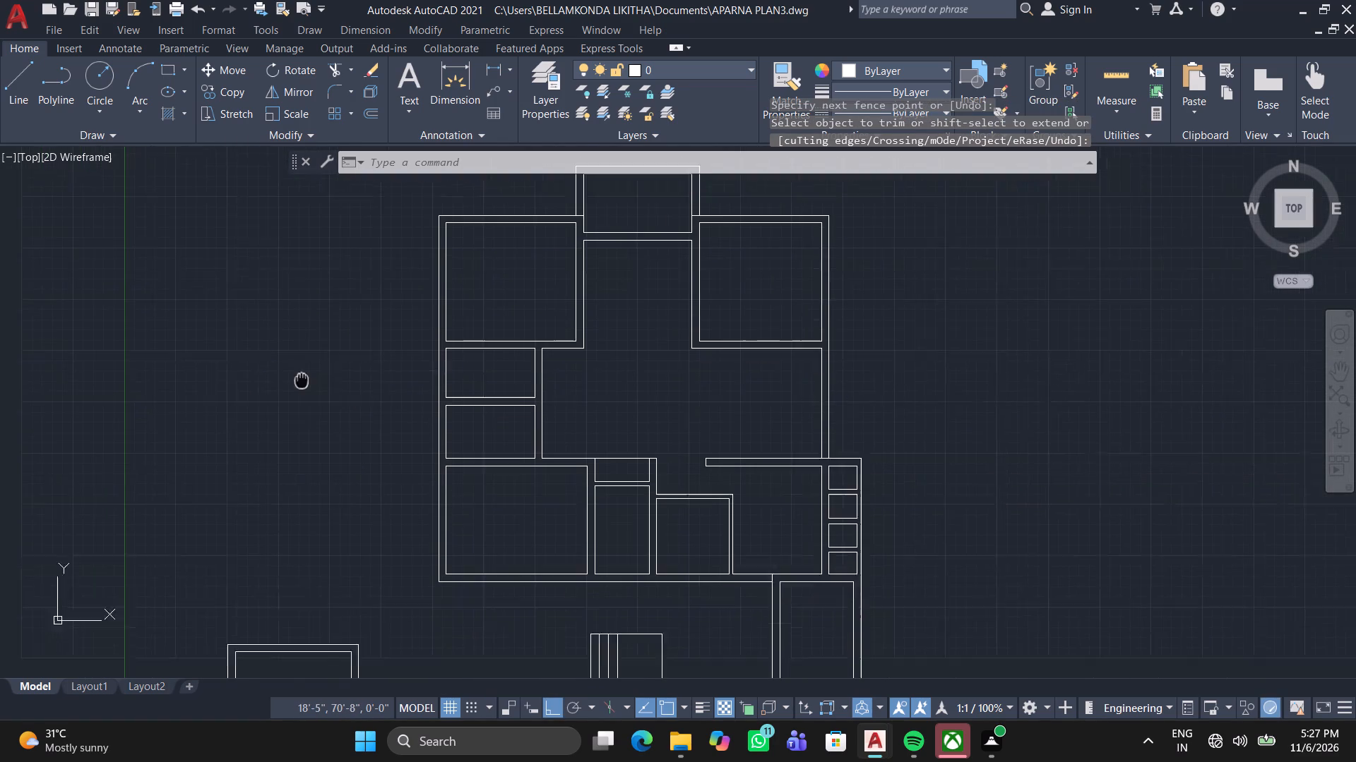
middle_drag(303, 376, 305, 359)
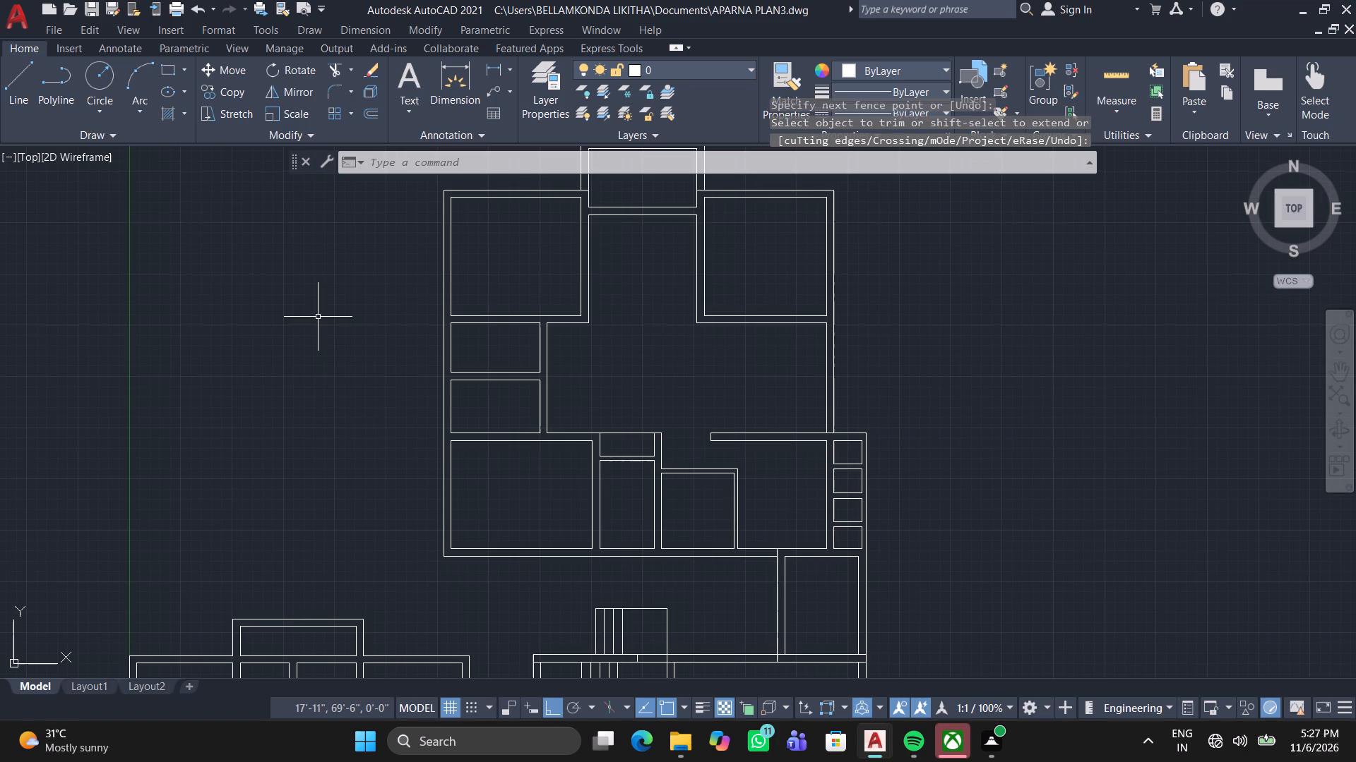
click(12, 89)
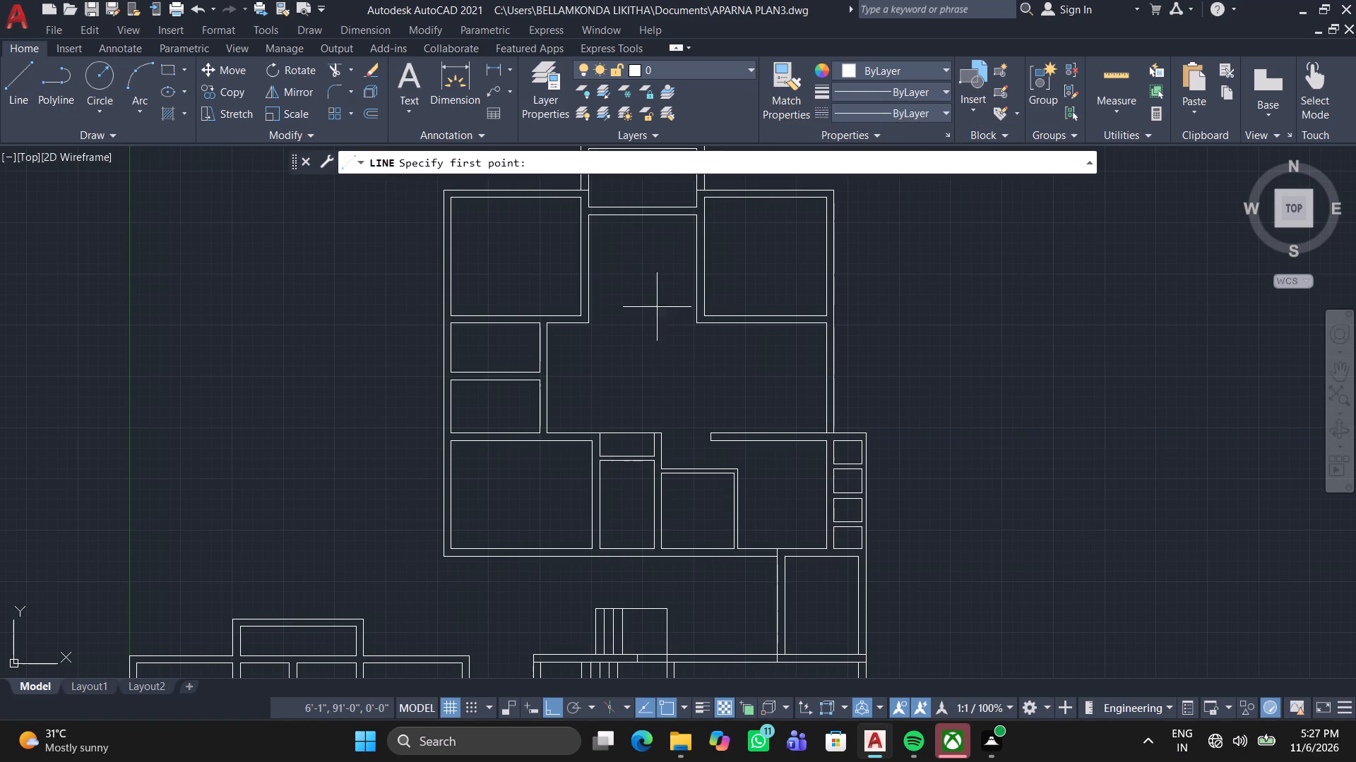
scroll(514, 375, up, 2)
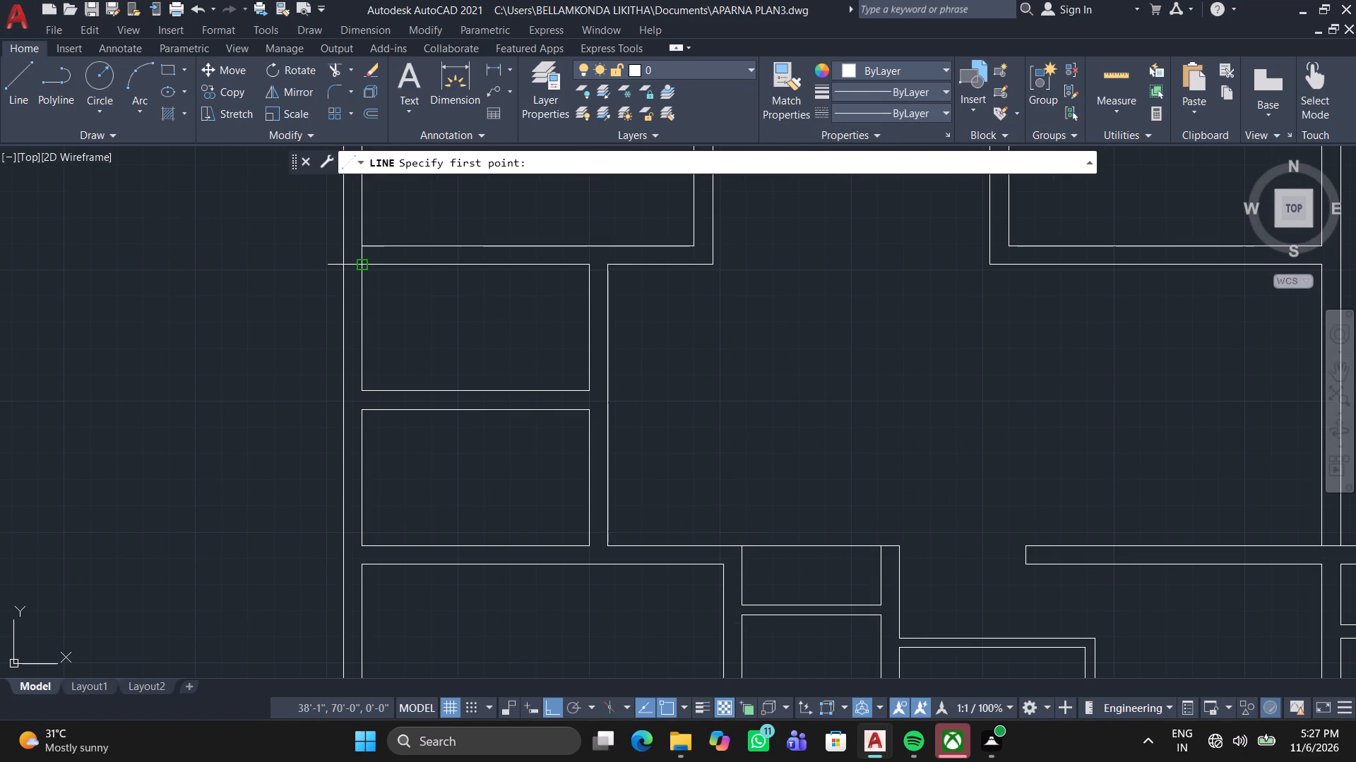
scroll(347, 267, up, 2)
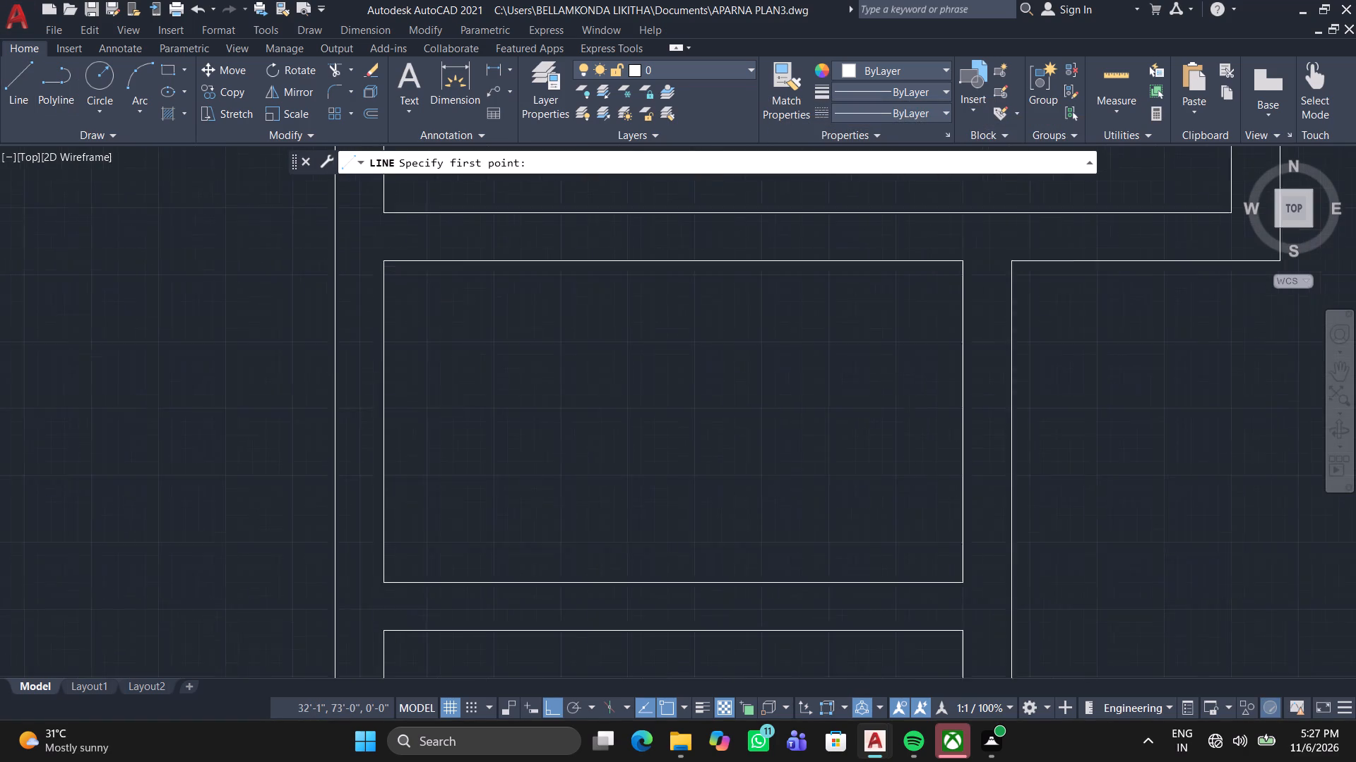
scroll(347, 267, up, 1)
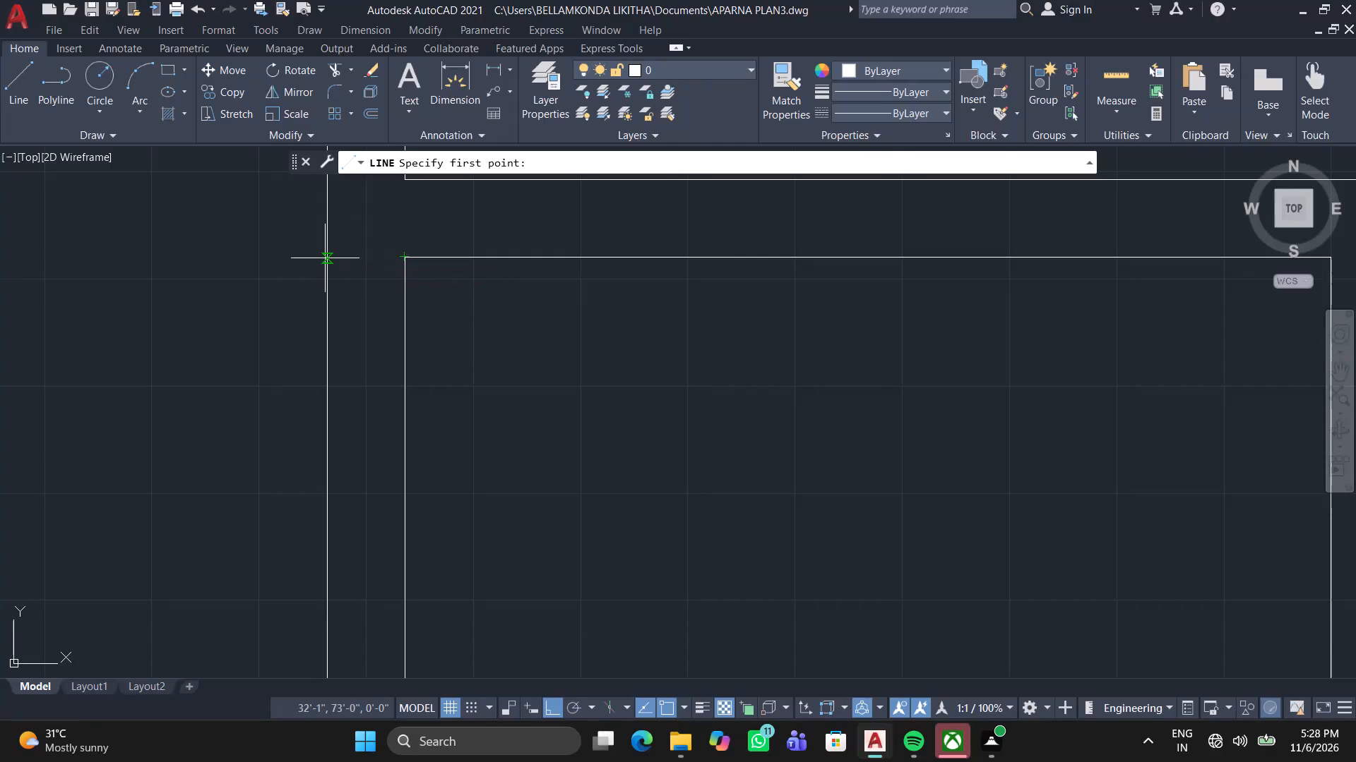
click(325, 258)
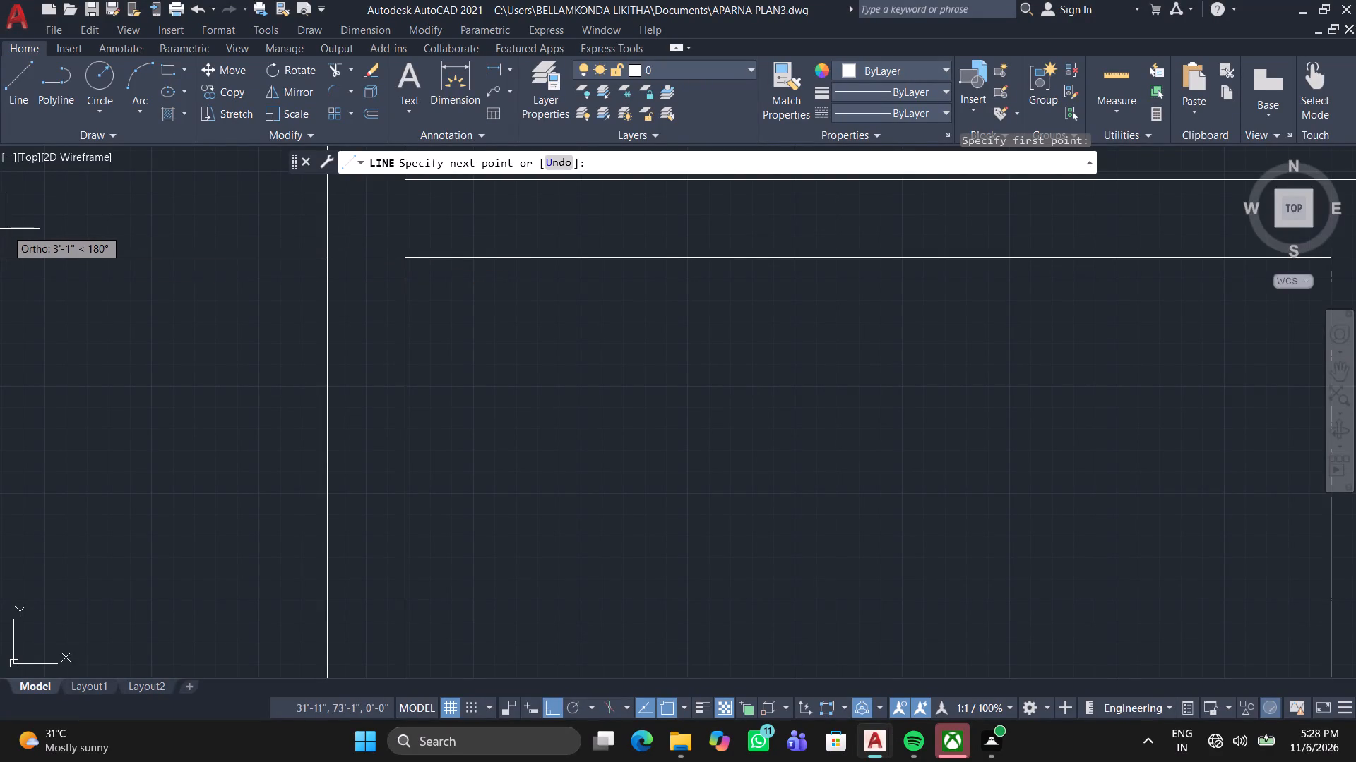
key(3)
key(apostrophe)
key(Return)
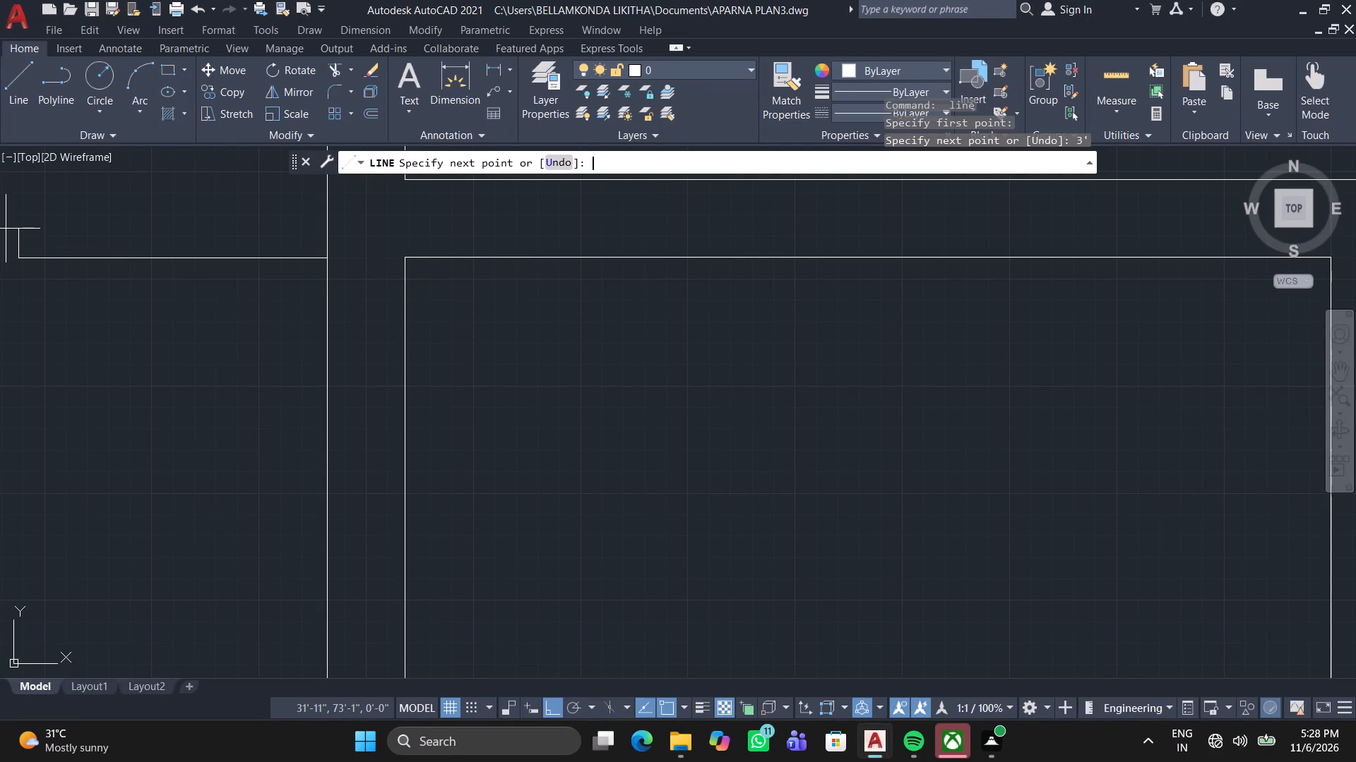
scroll(30, 232, down, 3)
key(space)
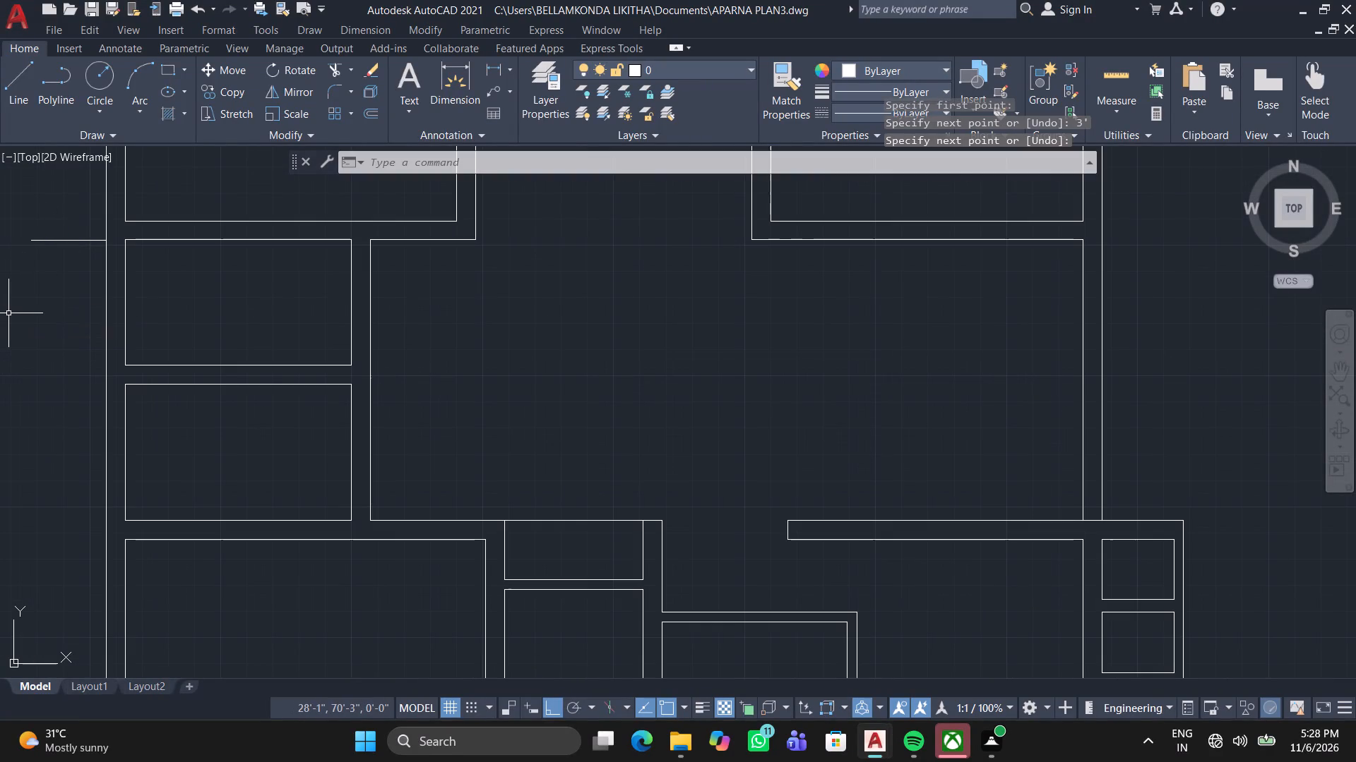
Draw a 3' deep rectangle outside the outer left wall, spanning from the lower small left room's bottom inner edge to the 3' guide line's outer end.
middle_drag(275, 296, 590, 314)
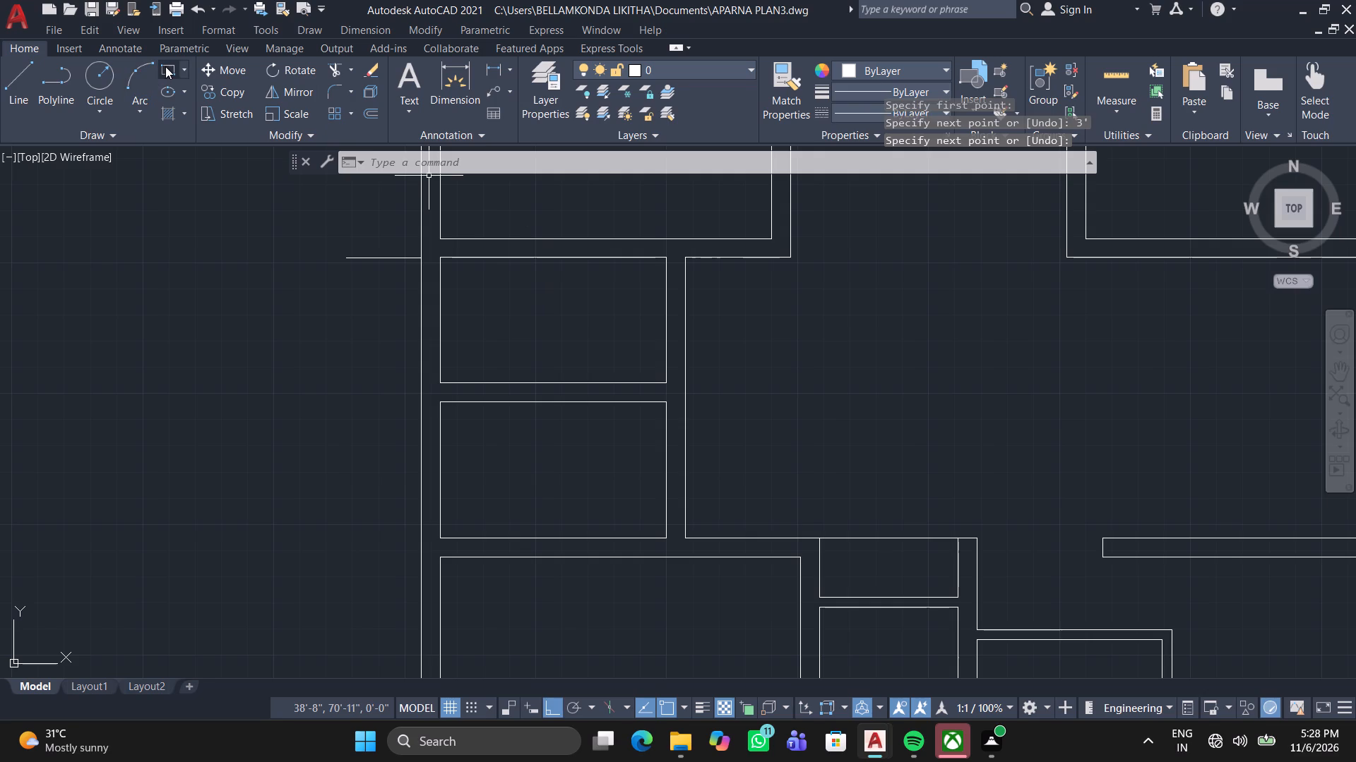
click(167, 66)
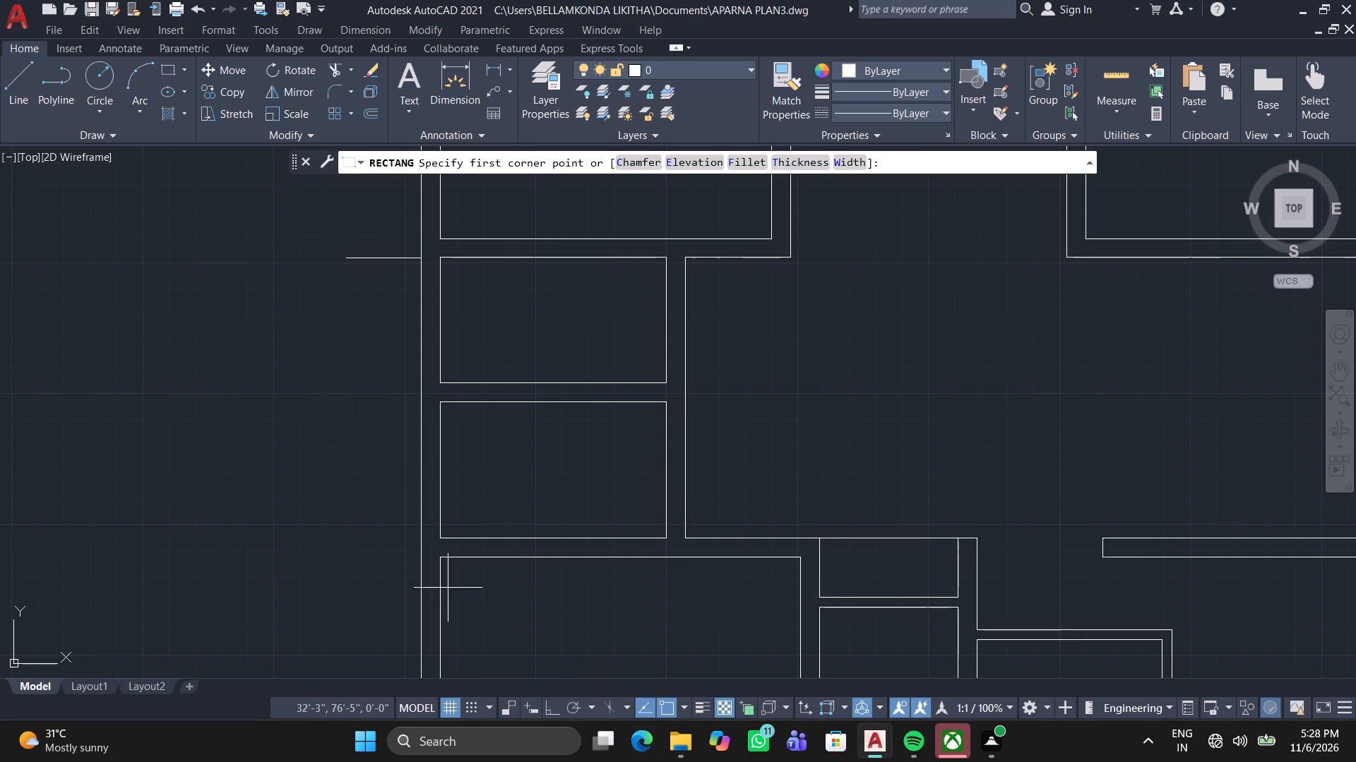
scroll(405, 536, up, 3)
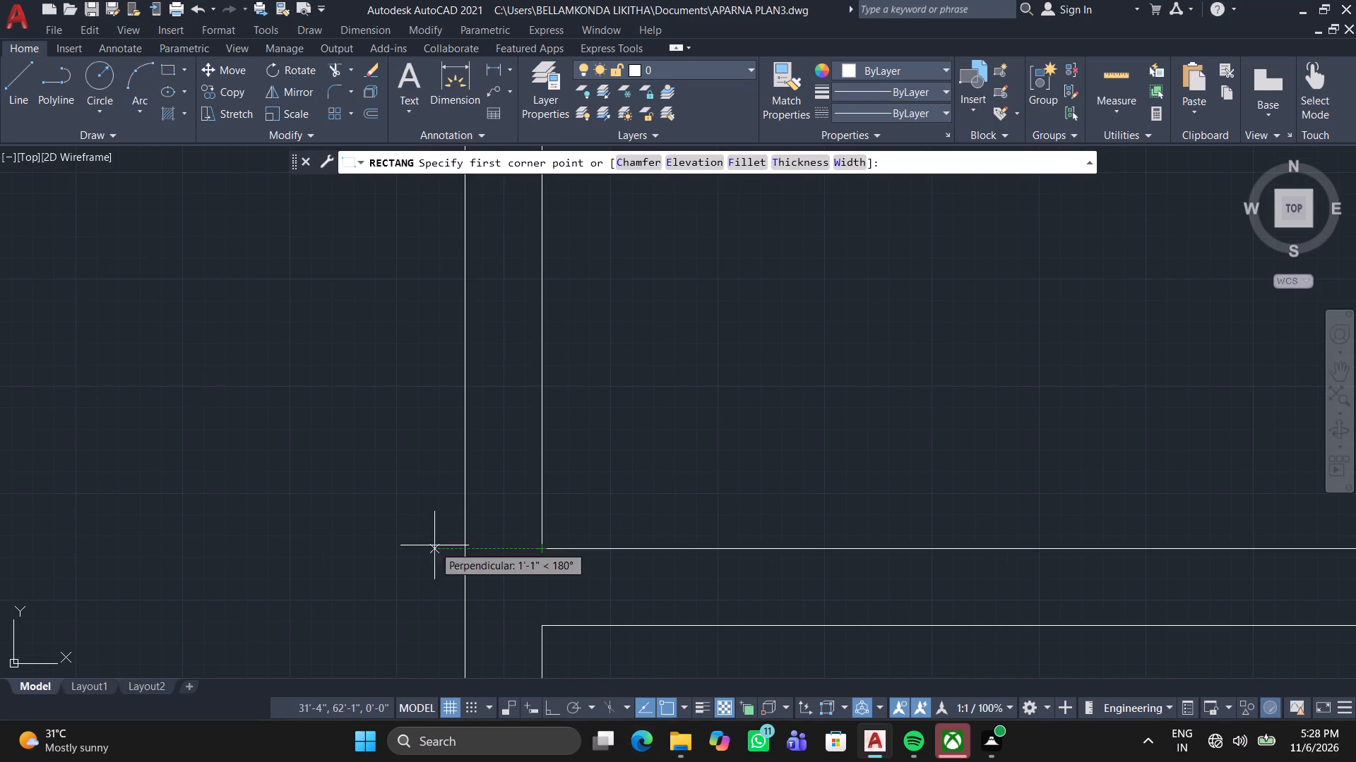
click(461, 550)
scroll(361, 485, down, 1)
middle_drag(361, 484, 415, 706)
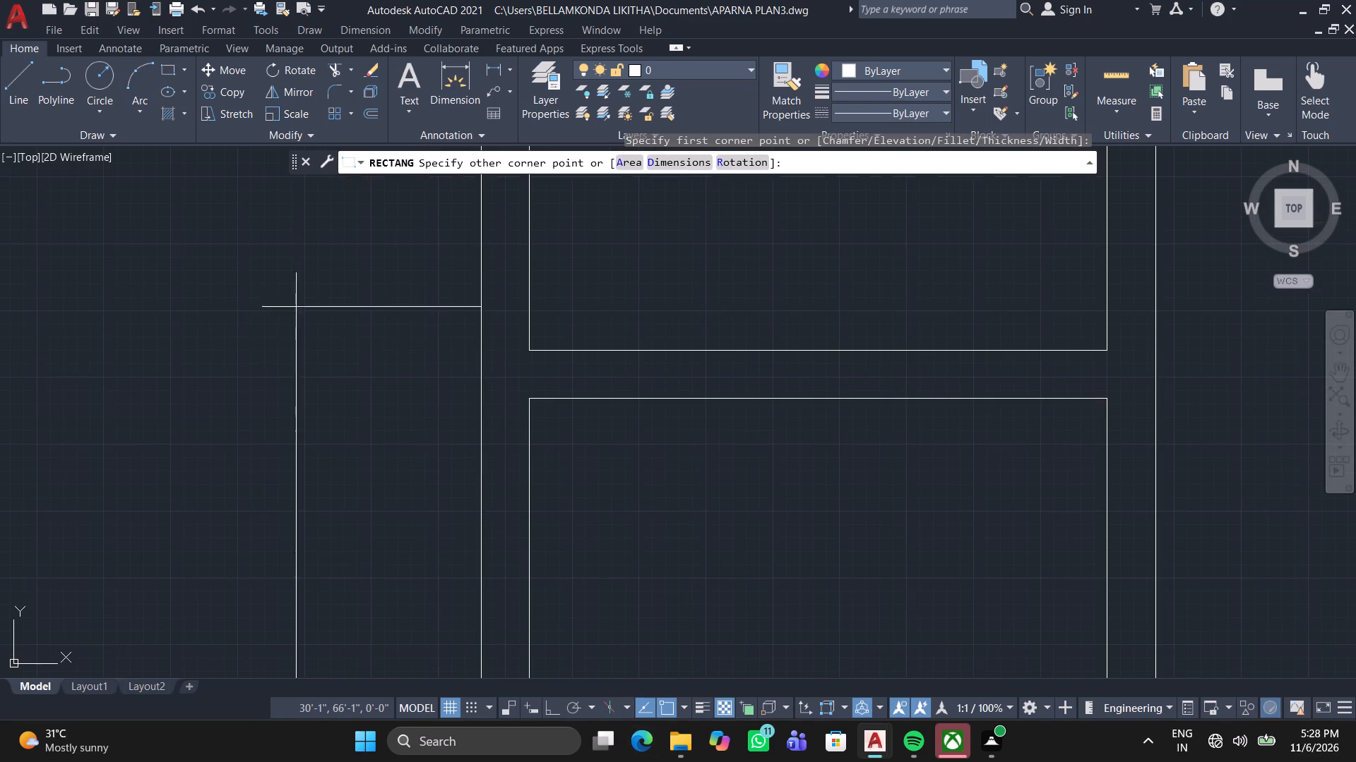
middle_drag(300, 305, 345, 504)
click(334, 229)
scroll(282, 299, down, 2)
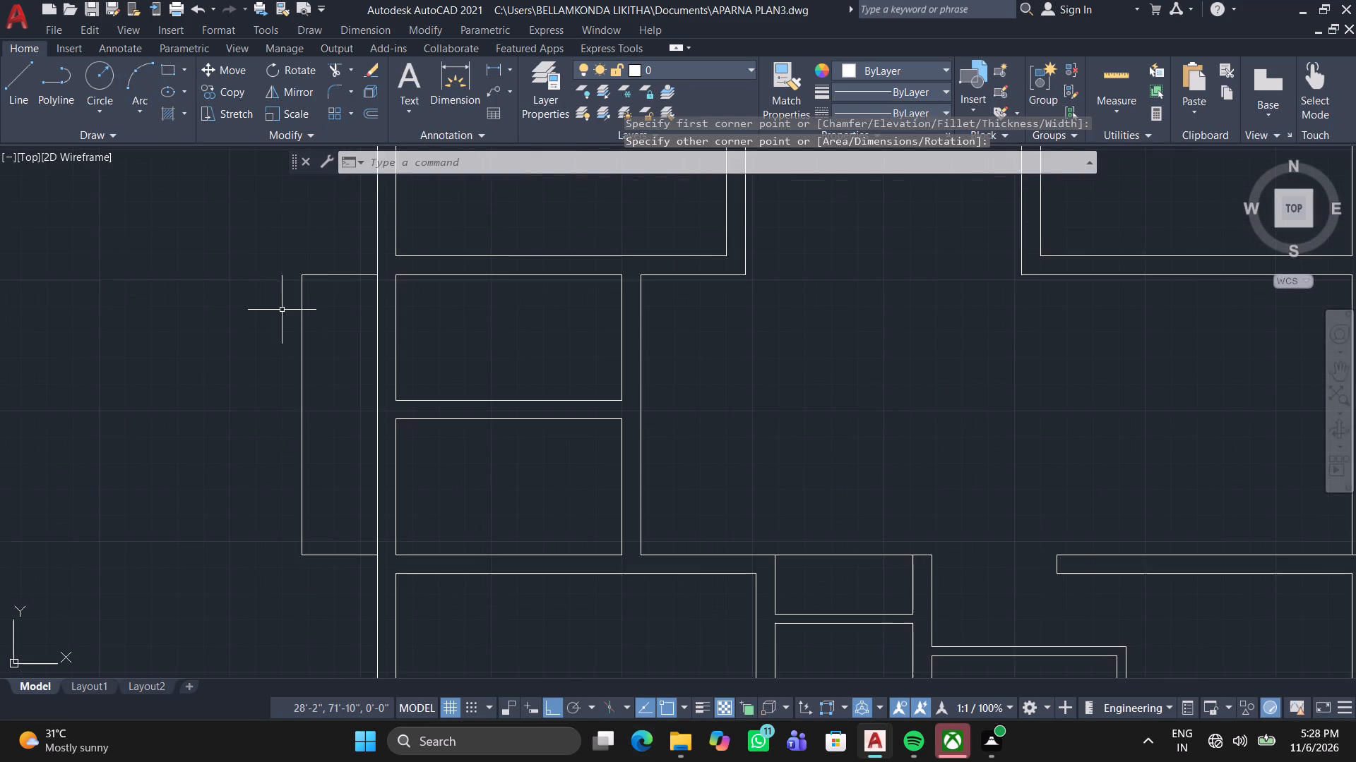
Offset the left projection rectangle outward by 0'-9" to form its walls.
middle_drag(282, 310, 311, 246)
scroll(311, 237, down, 1)
click(370, 114)
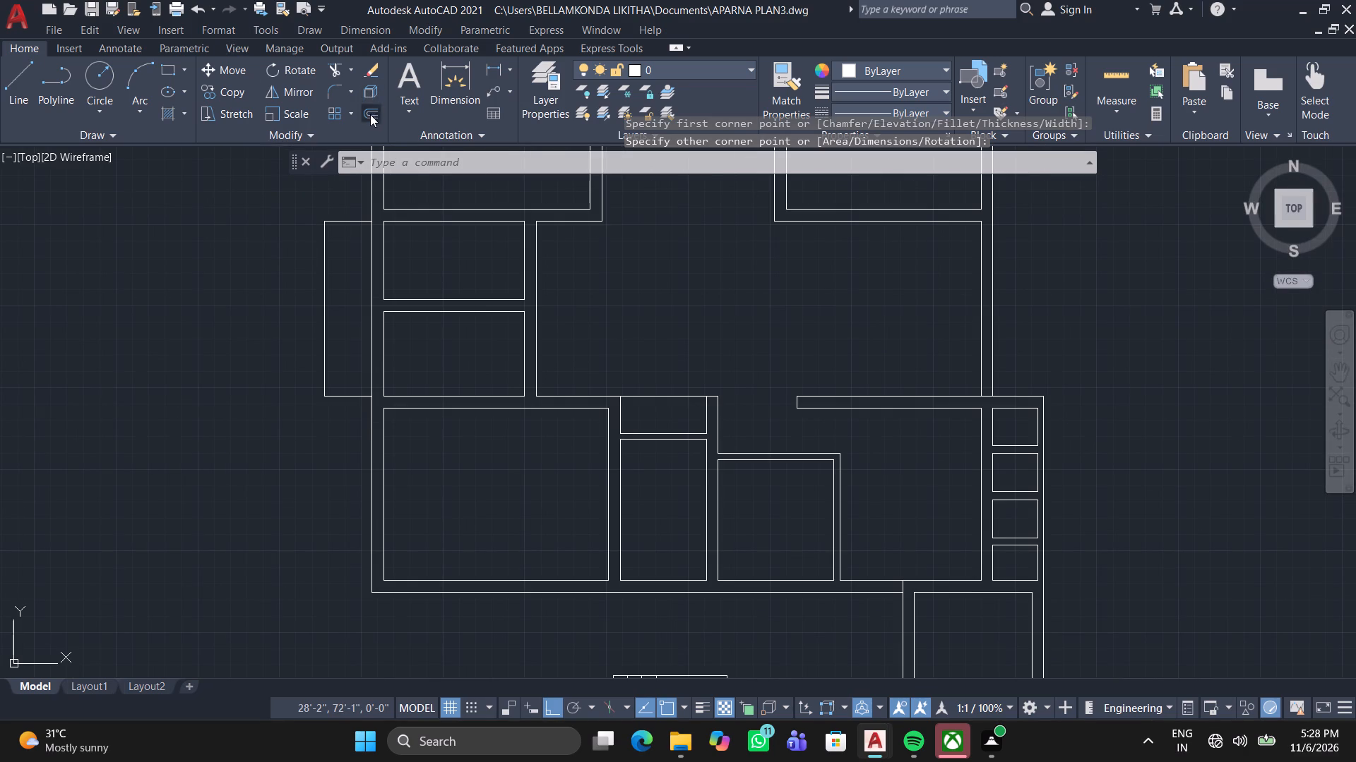
key(space)
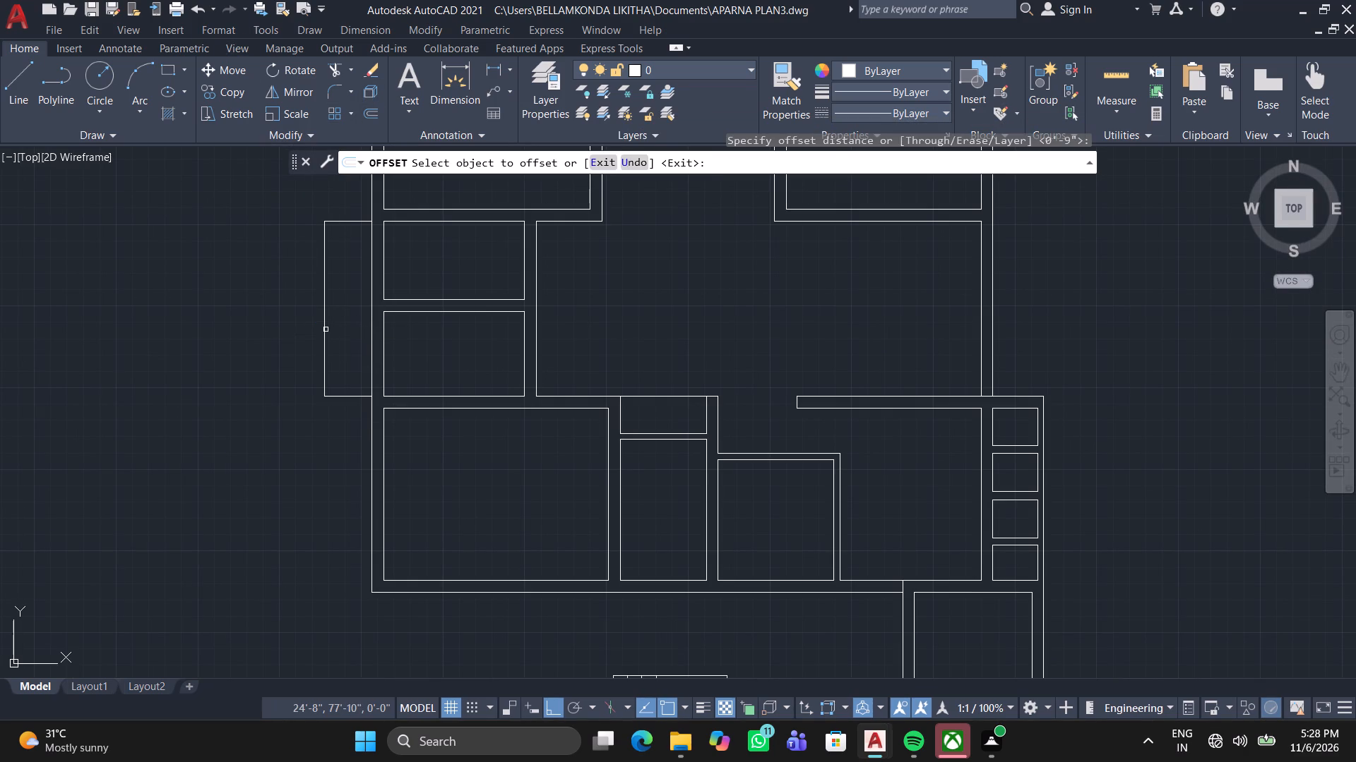
click(323, 329)
click(264, 335)
key(space)
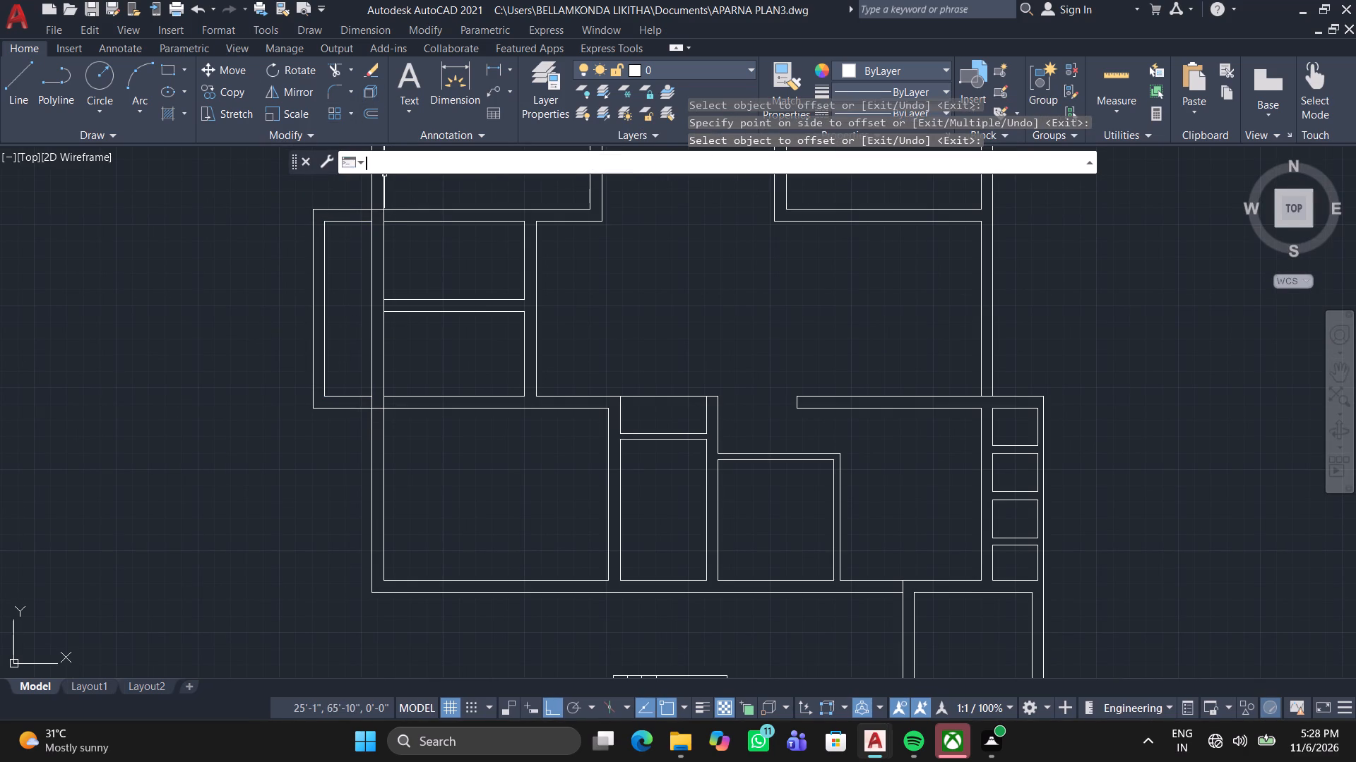
Trim the overlapping wall lines at the upper junction of the left projection and the outer left wall.
click(335, 68)
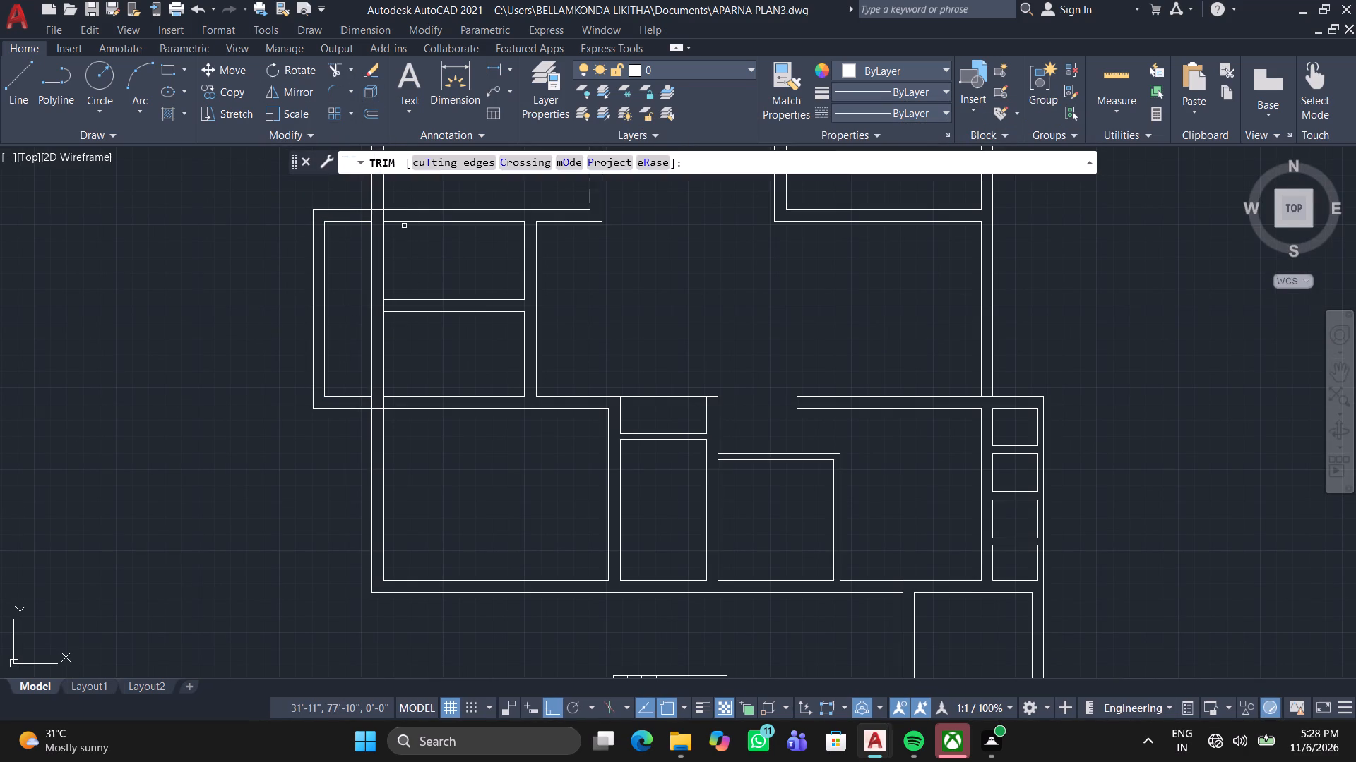
scroll(401, 265, up, 3)
middle_drag(403, 288, 539, 705)
scroll(378, 471, up, 2)
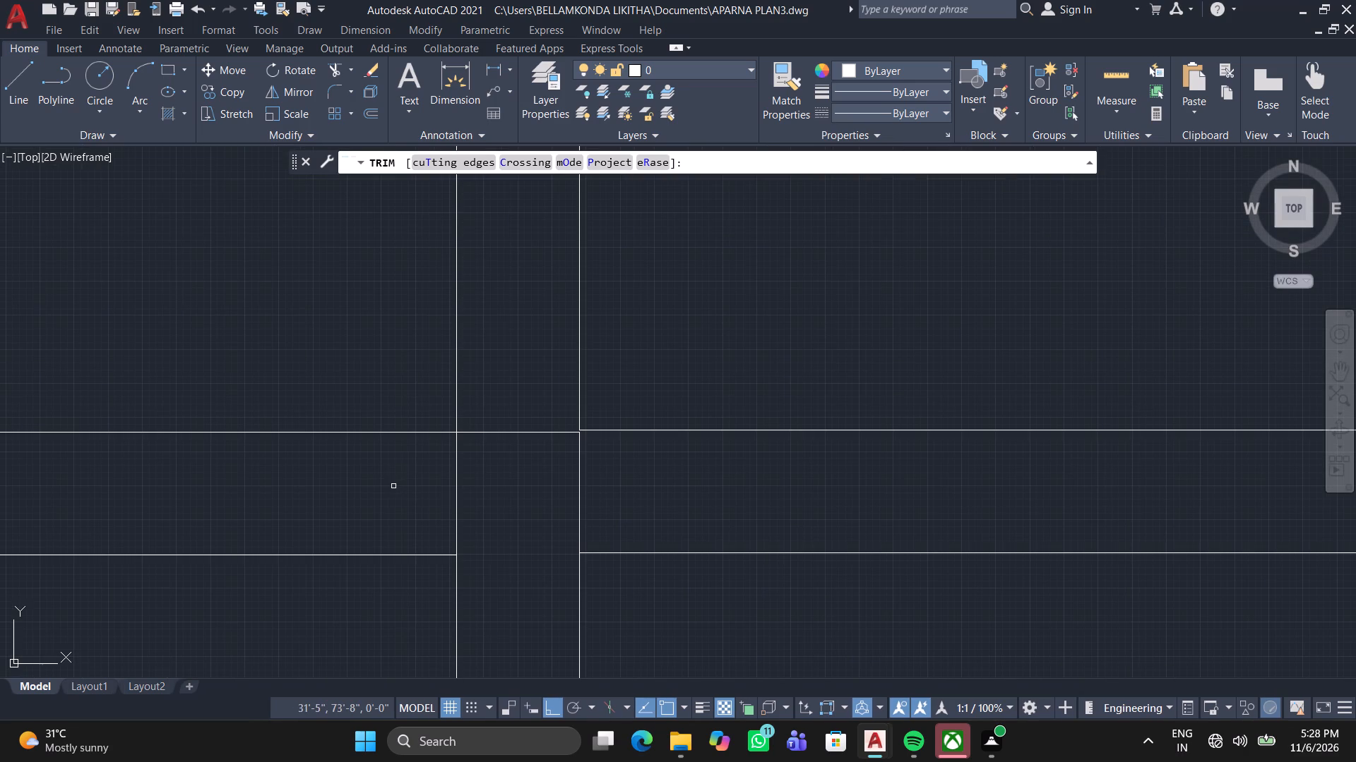
drag(415, 488, 422, 488)
click(648, 473)
drag(596, 497, 572, 483)
drag(470, 332, 482, 346)
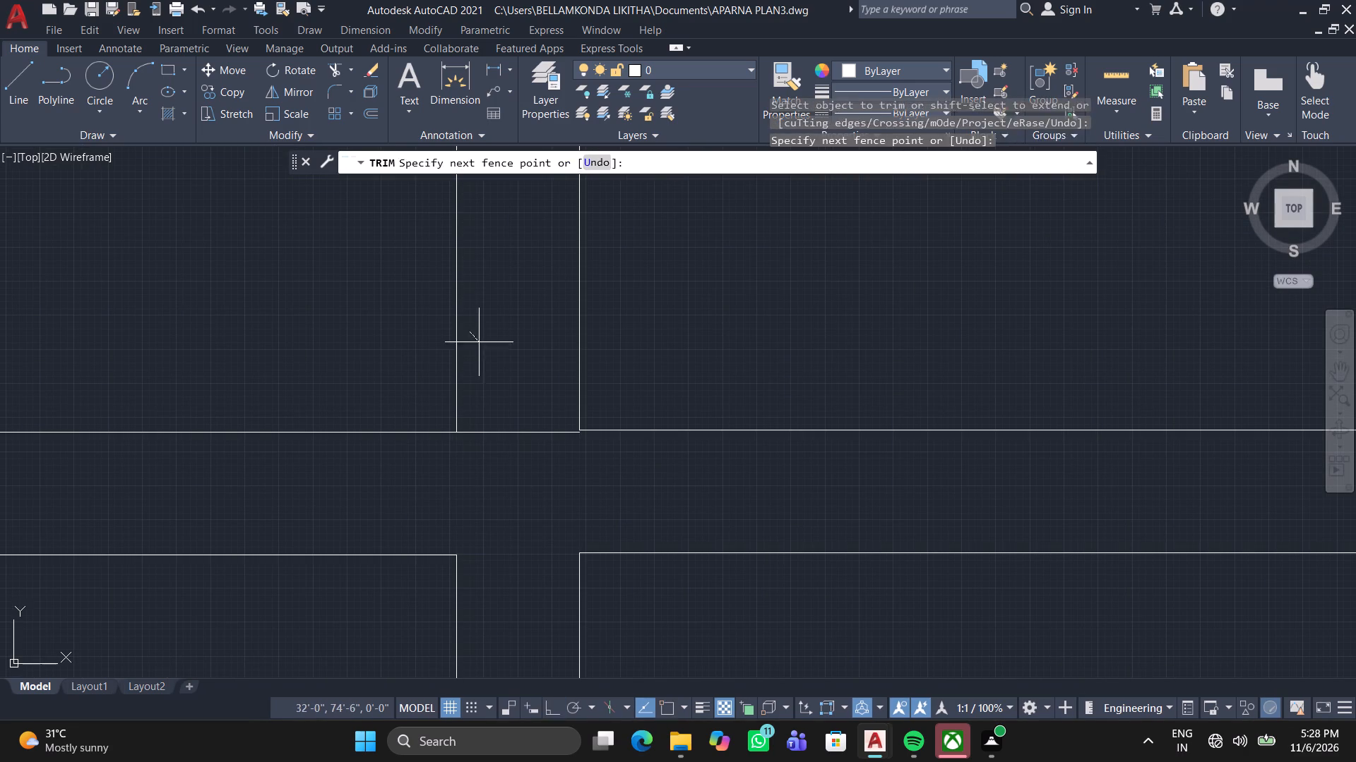
click(521, 462)
click(516, 406)
scroll(521, 447, down, 2)
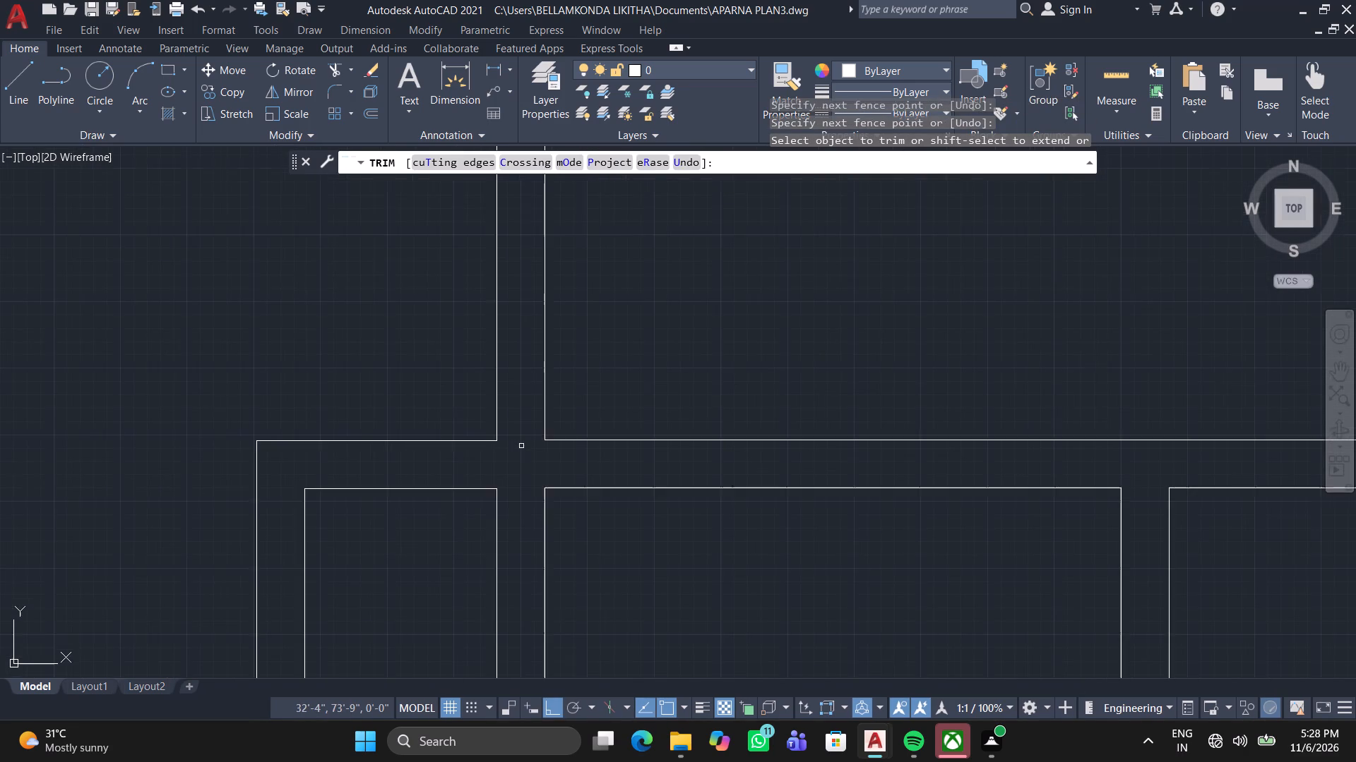
Trim the overlapping wall lines at the lower junction of the left projection and the outer left wall.
middle_drag(521, 446, 498, 275)
scroll(498, 268, down, 2)
scroll(512, 575, up, 4)
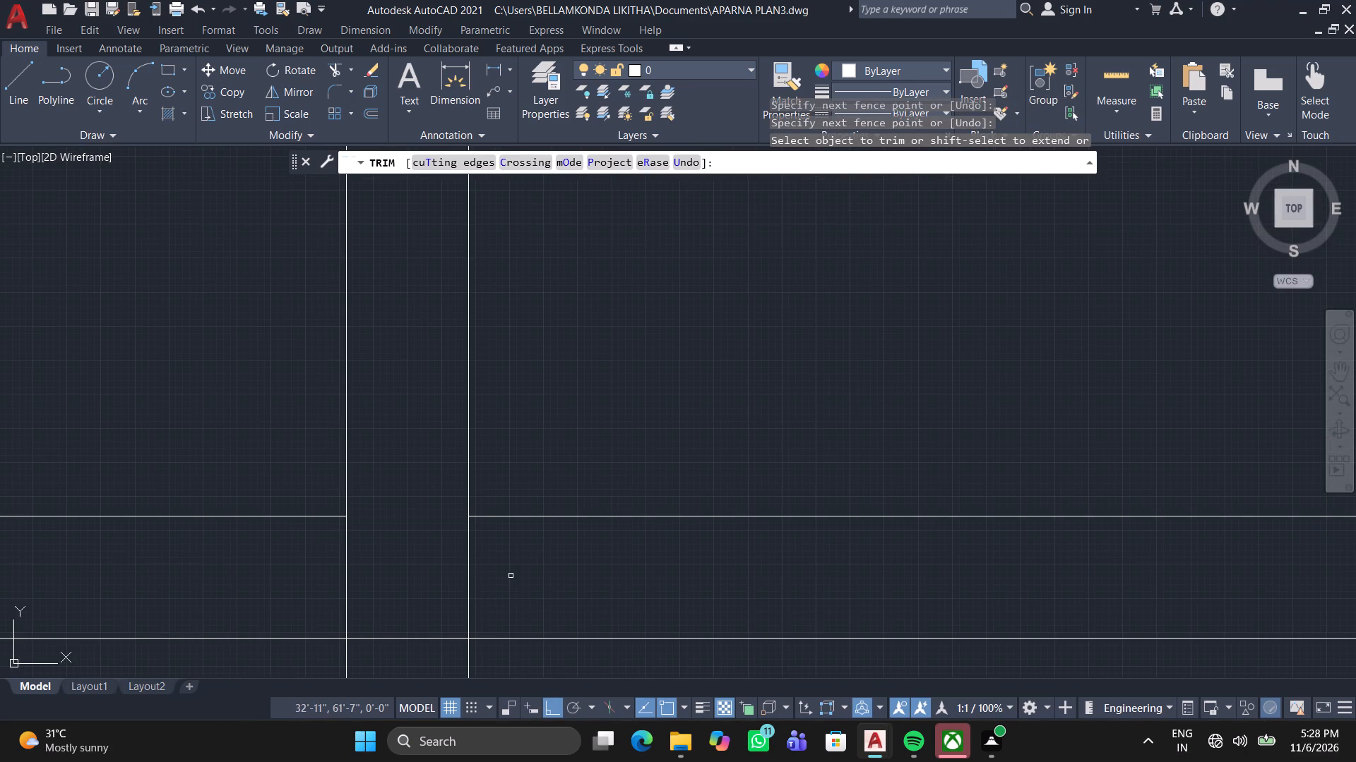
click(511, 575)
click(171, 567)
click(400, 657)
drag(388, 566, 390, 572)
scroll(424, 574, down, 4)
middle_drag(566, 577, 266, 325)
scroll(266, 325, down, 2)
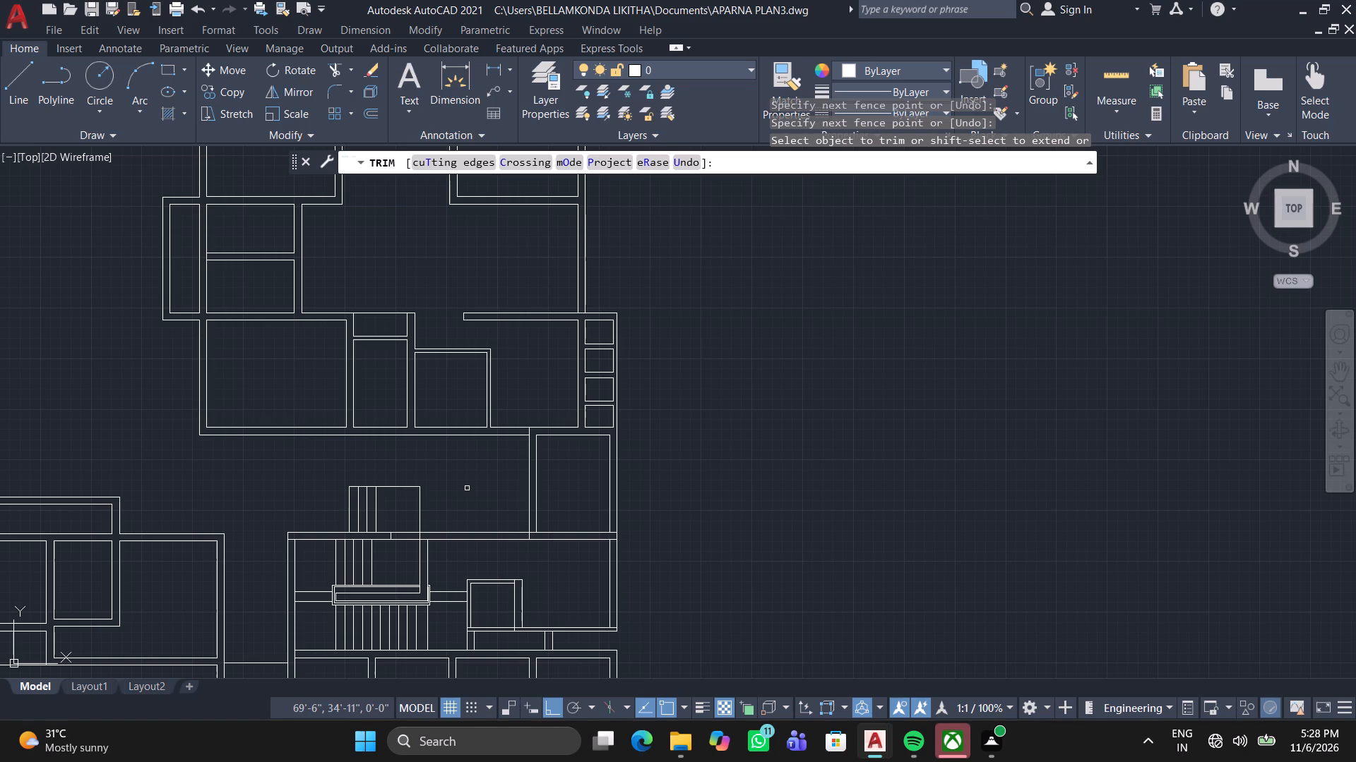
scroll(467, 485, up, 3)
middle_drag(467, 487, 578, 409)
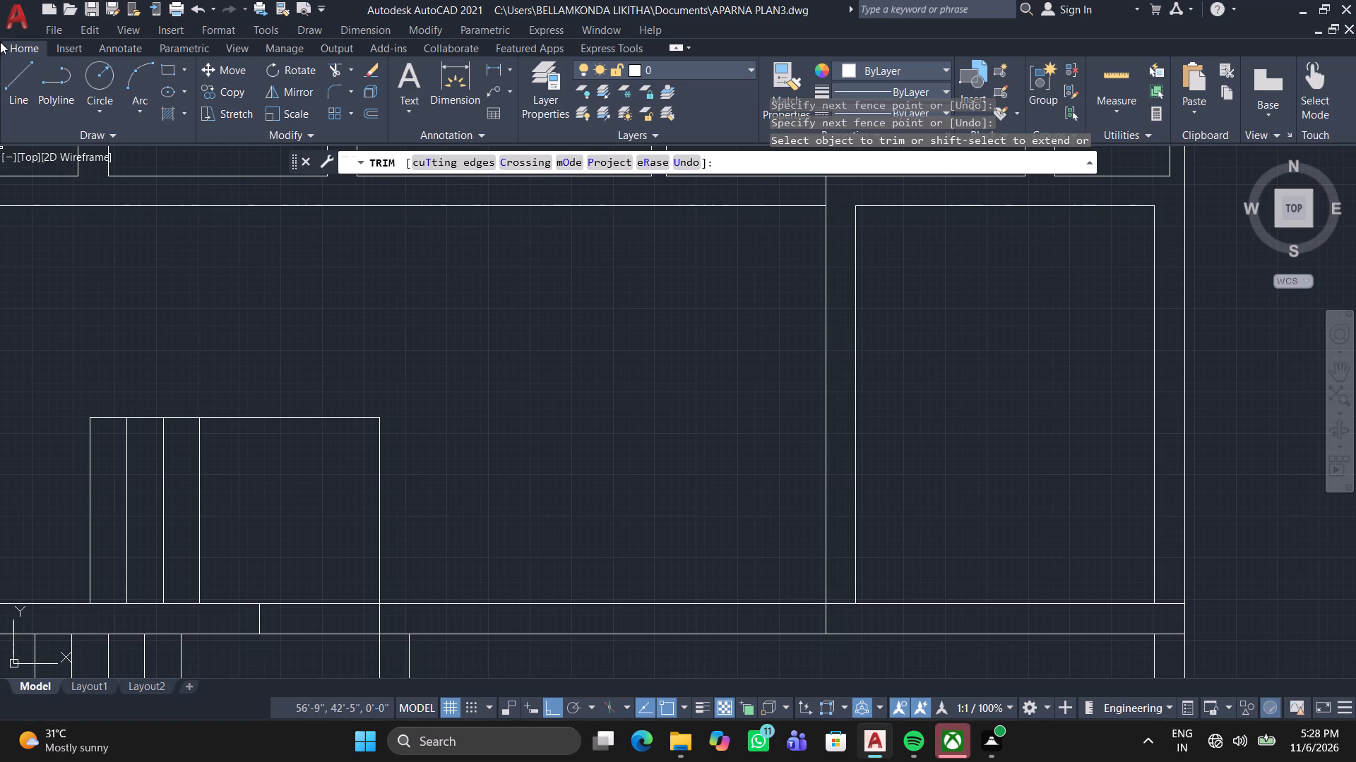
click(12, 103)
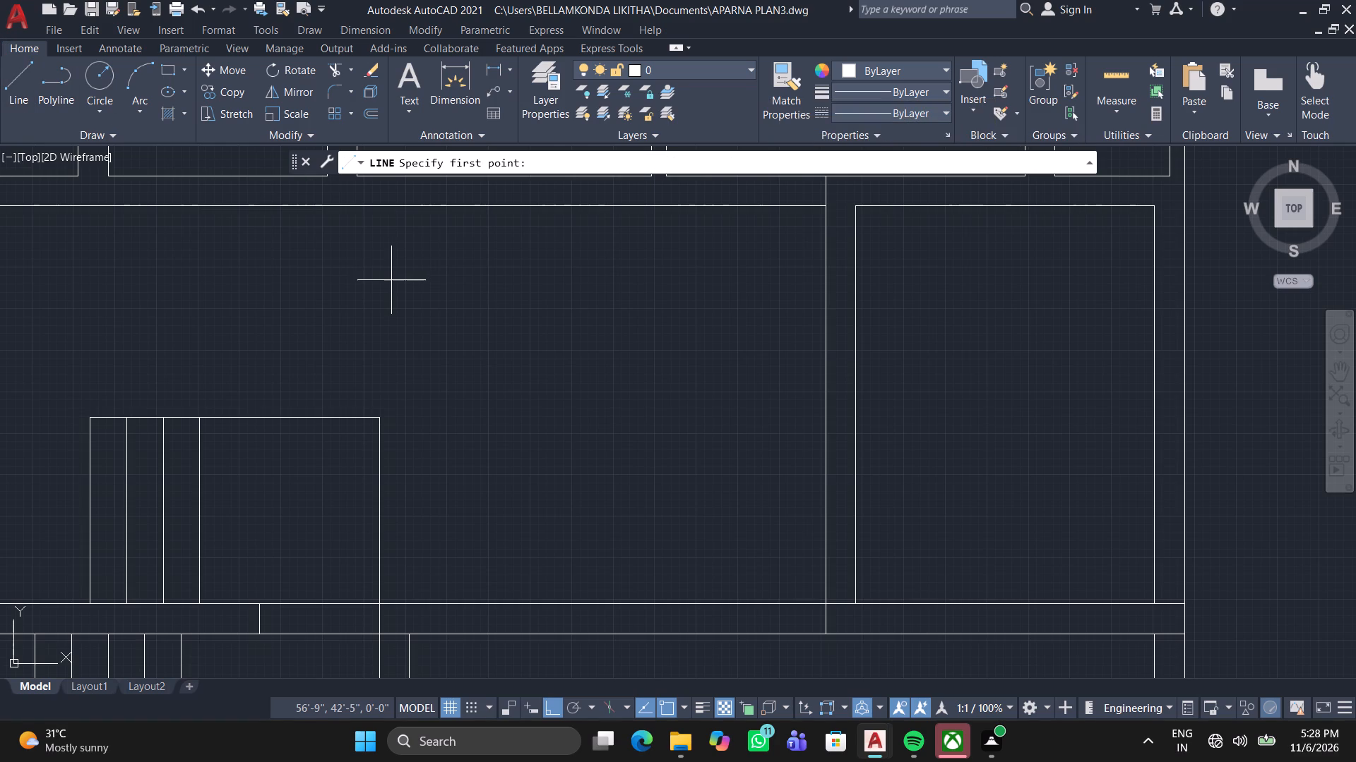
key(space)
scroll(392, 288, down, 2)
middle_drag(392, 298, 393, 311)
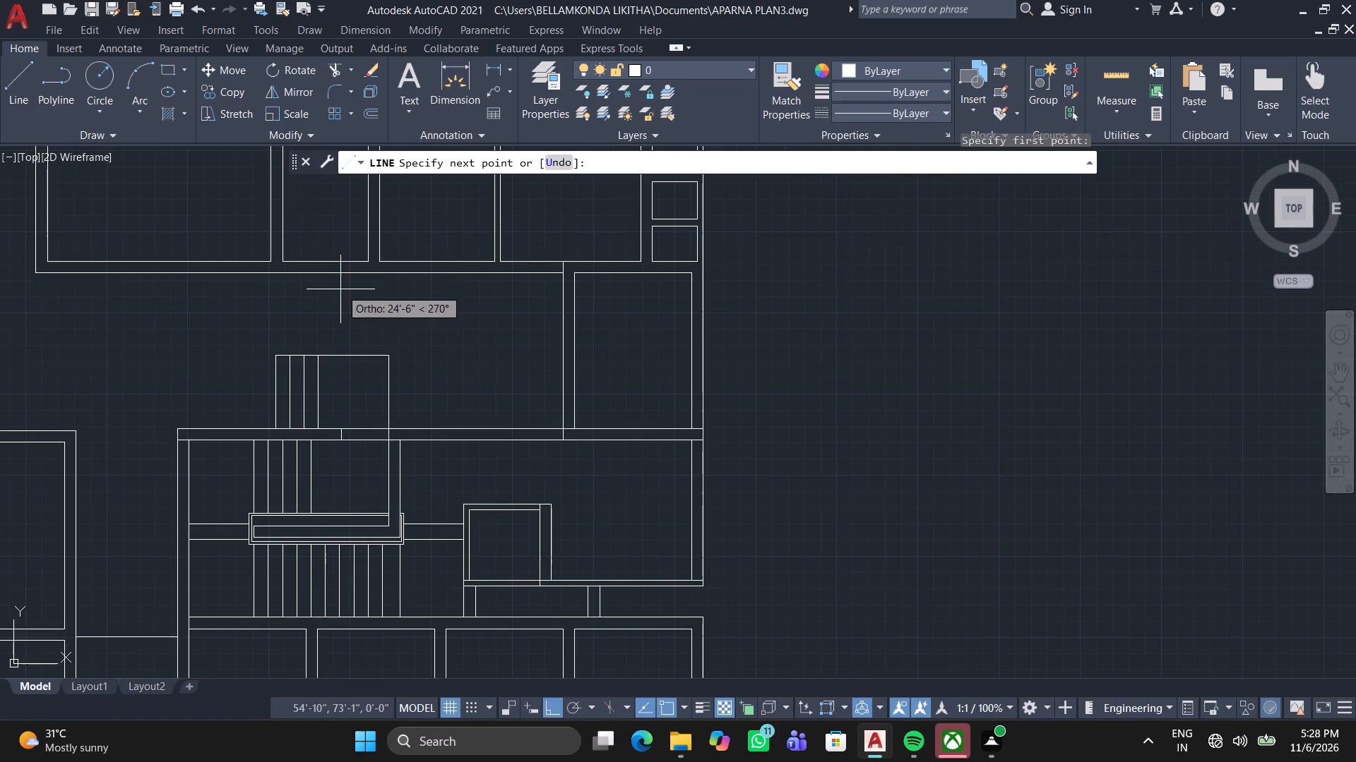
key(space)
Draw a 3' vertical line down from the bottom outer wall, aligned with the left inner edge of the room beside the large lower-left room.
click(16, 84)
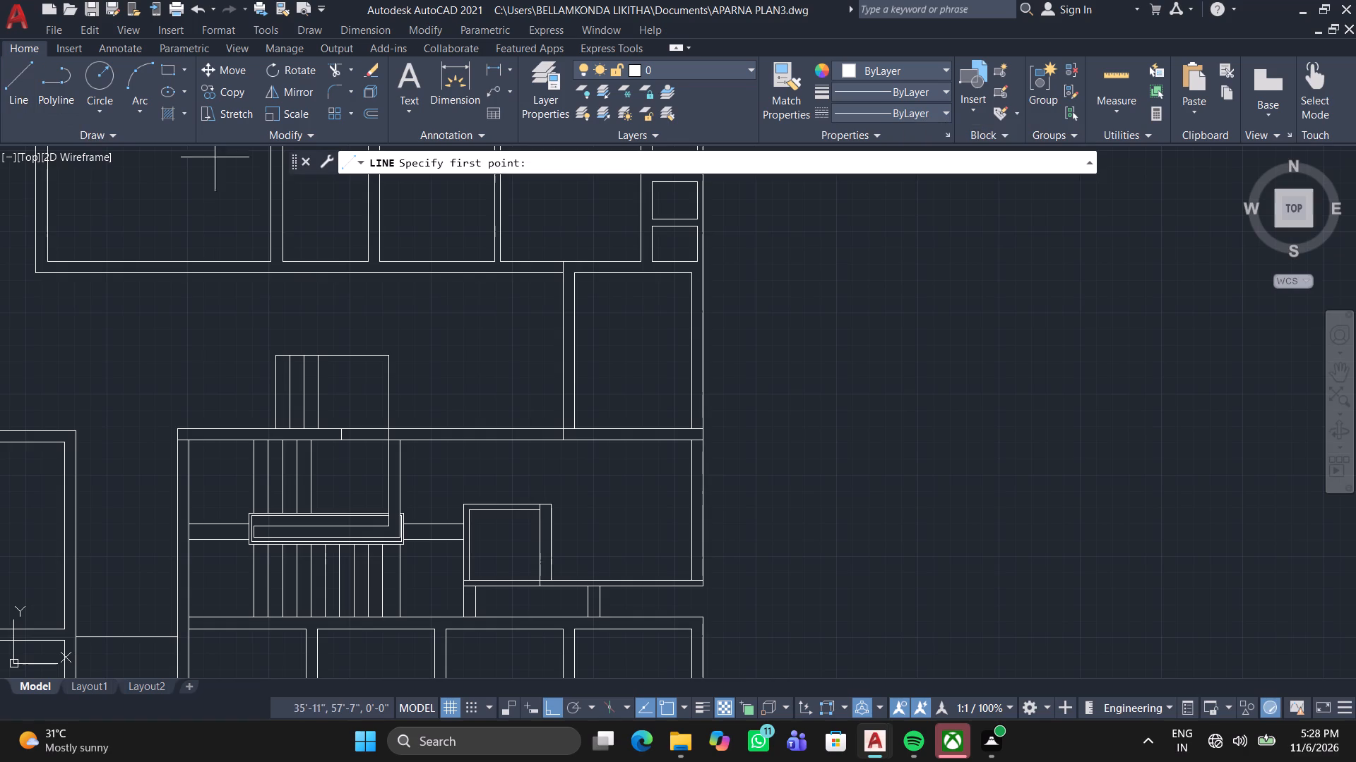
scroll(307, 346, up, 2)
middle_drag(286, 297, 337, 434)
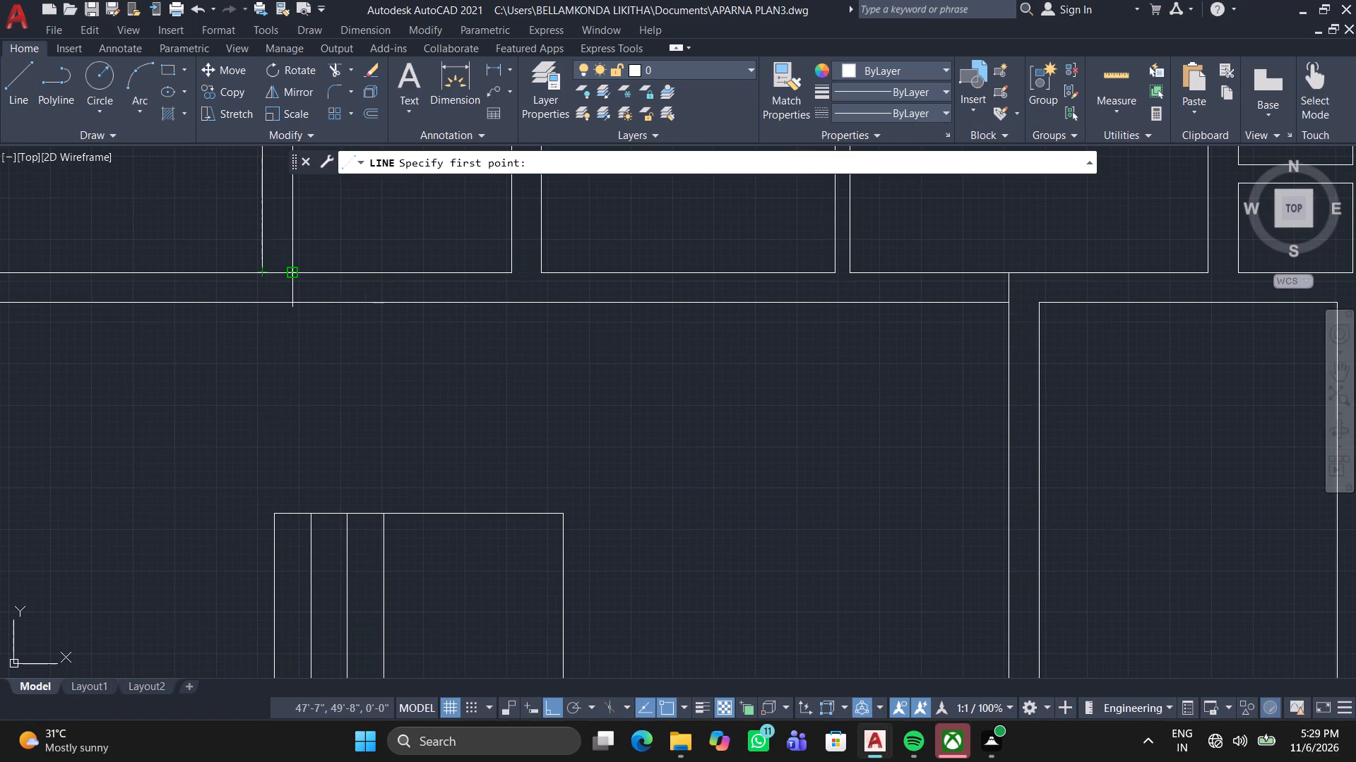
click(292, 303)
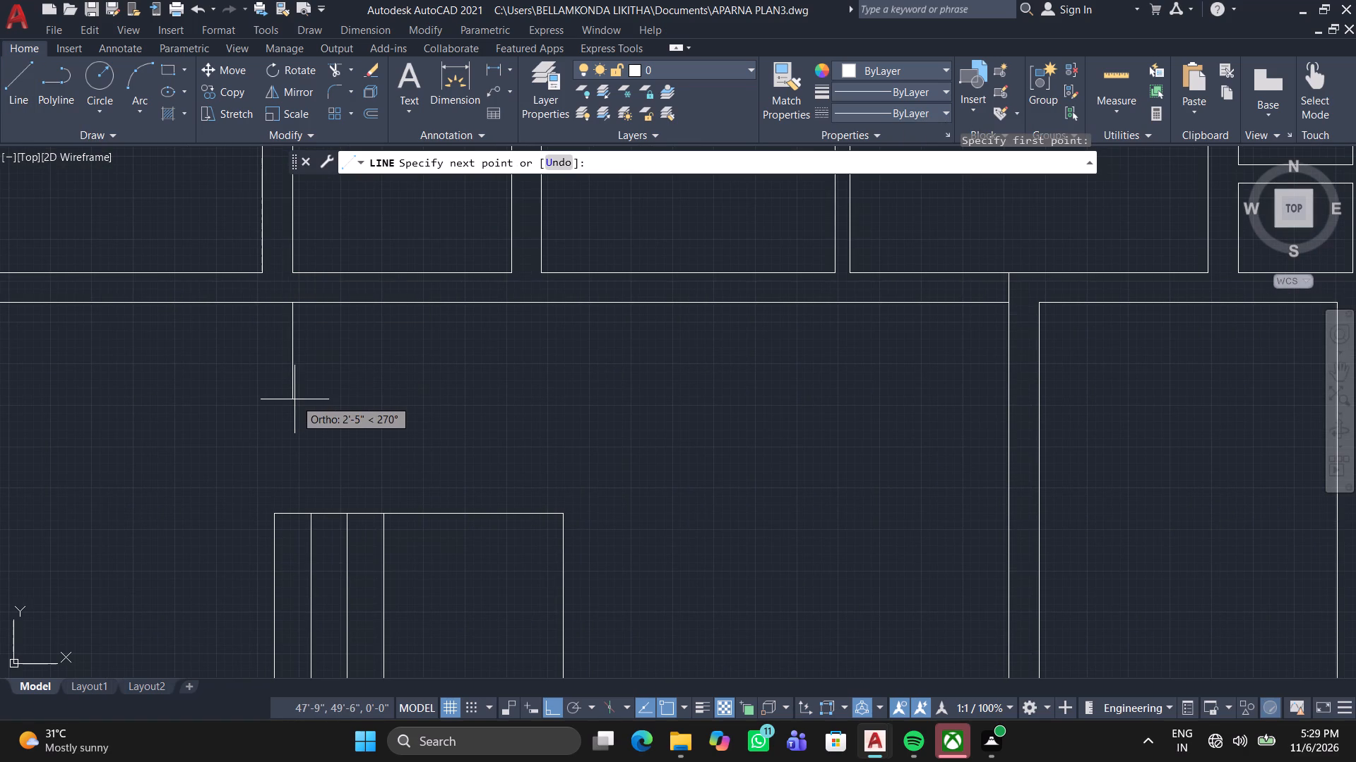
text(3')
key(Return)
key(space)
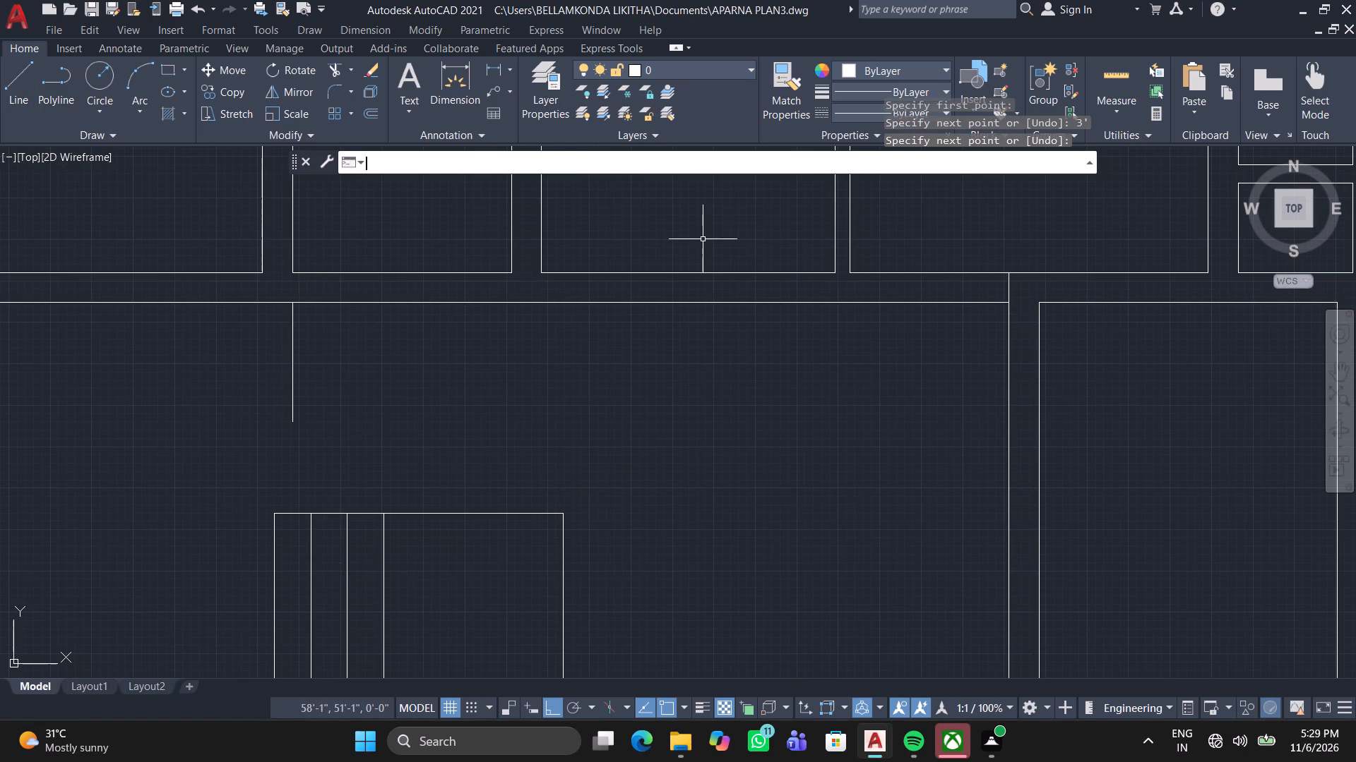
Draw a rectangle about 7'-6" by 3' below the bottom outer wall, with its lower-left corner at the new line's end.
click(169, 61)
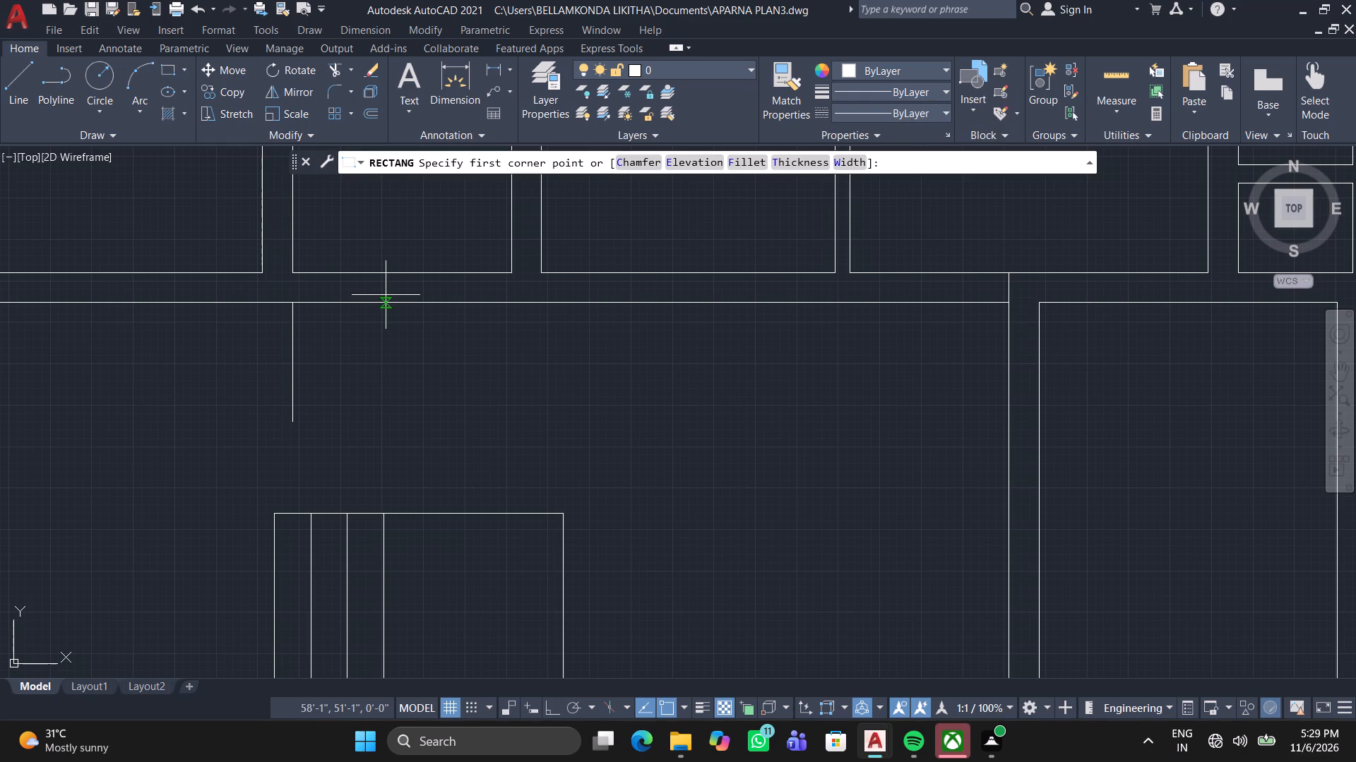
click(590, 302)
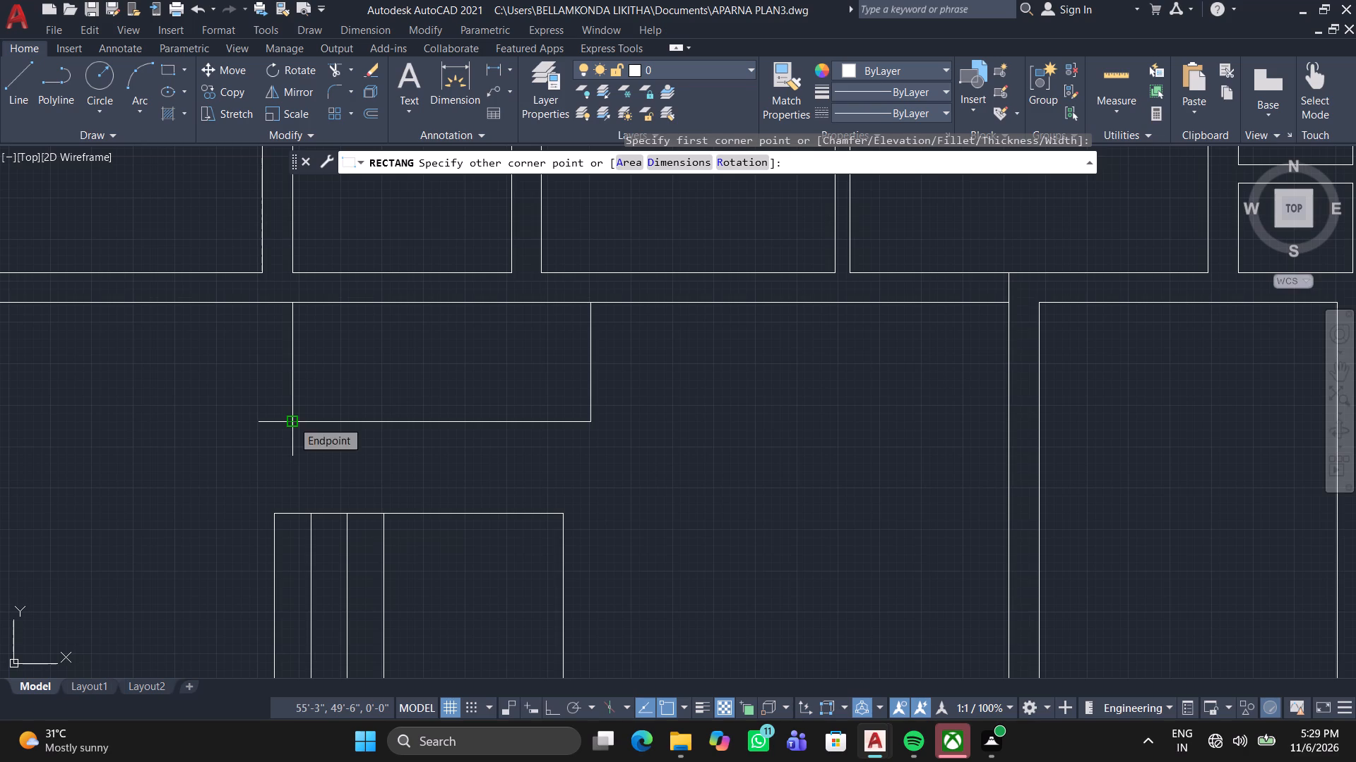
click(292, 421)
key(space)
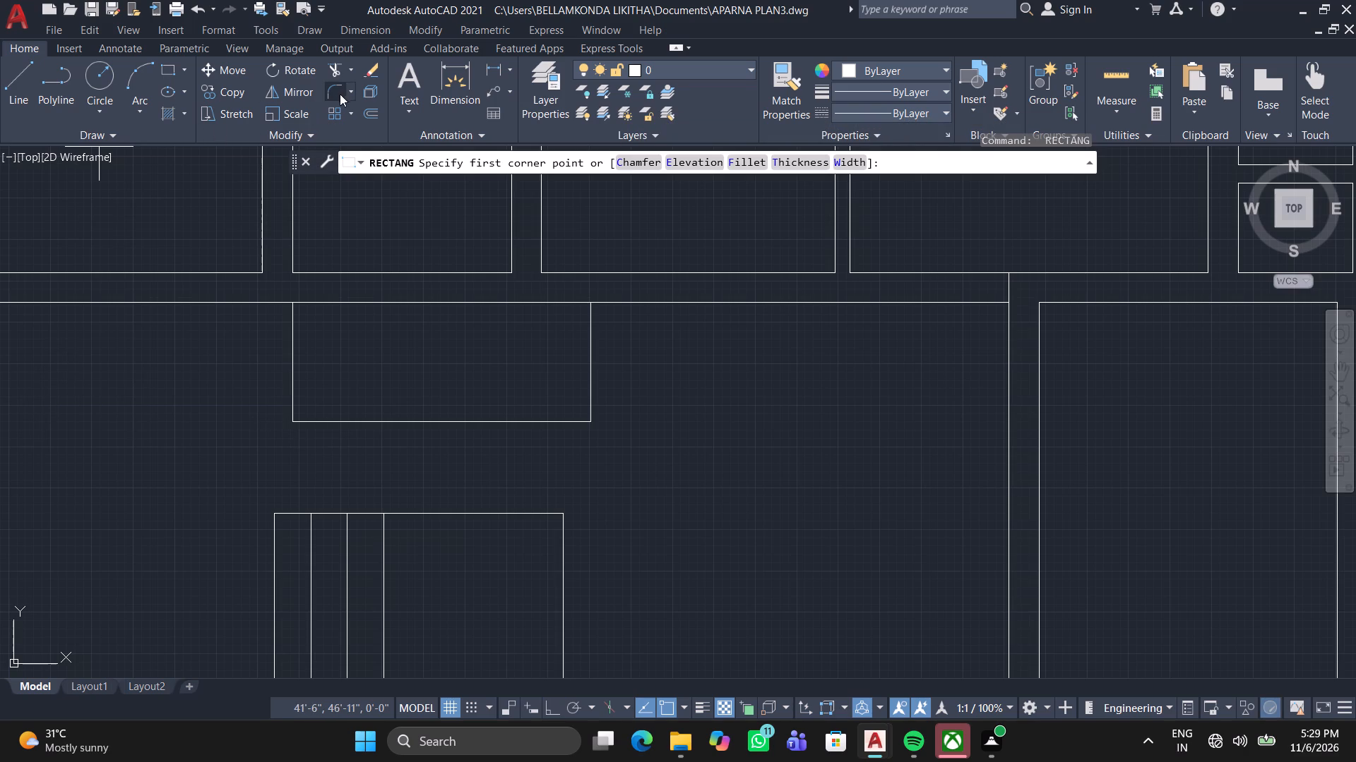
Offset the bottom projection rectangle outward by 0'-9" to form its walls.
click(367, 118)
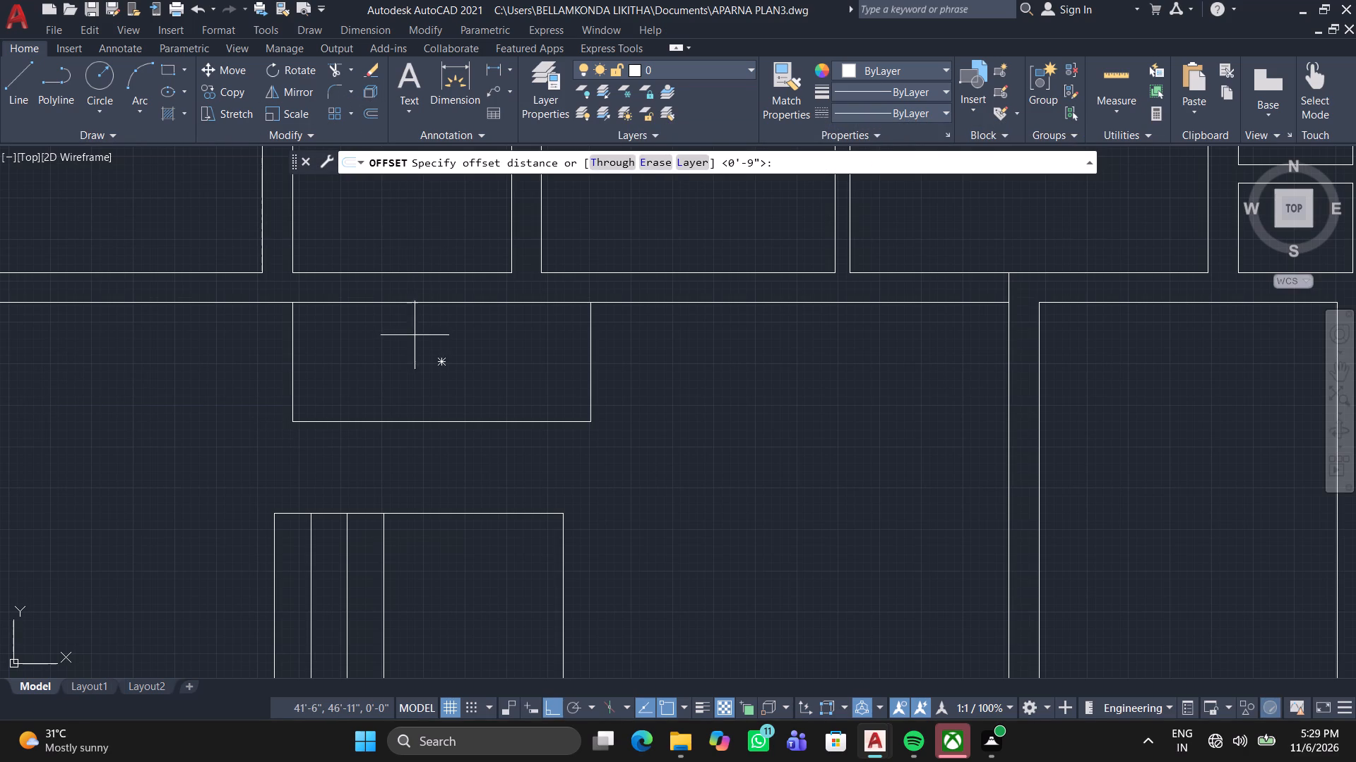
key(space)
double_click(457, 419)
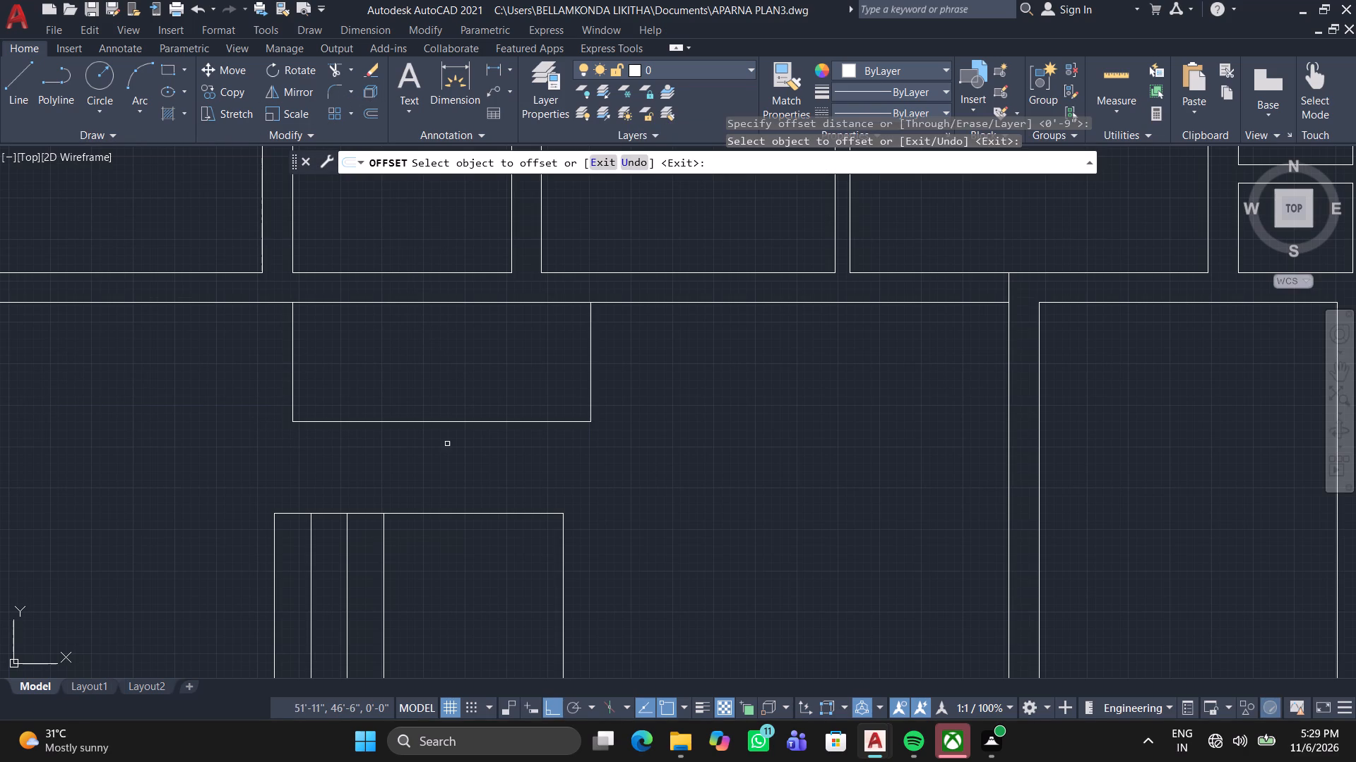
click(463, 422)
click(480, 453)
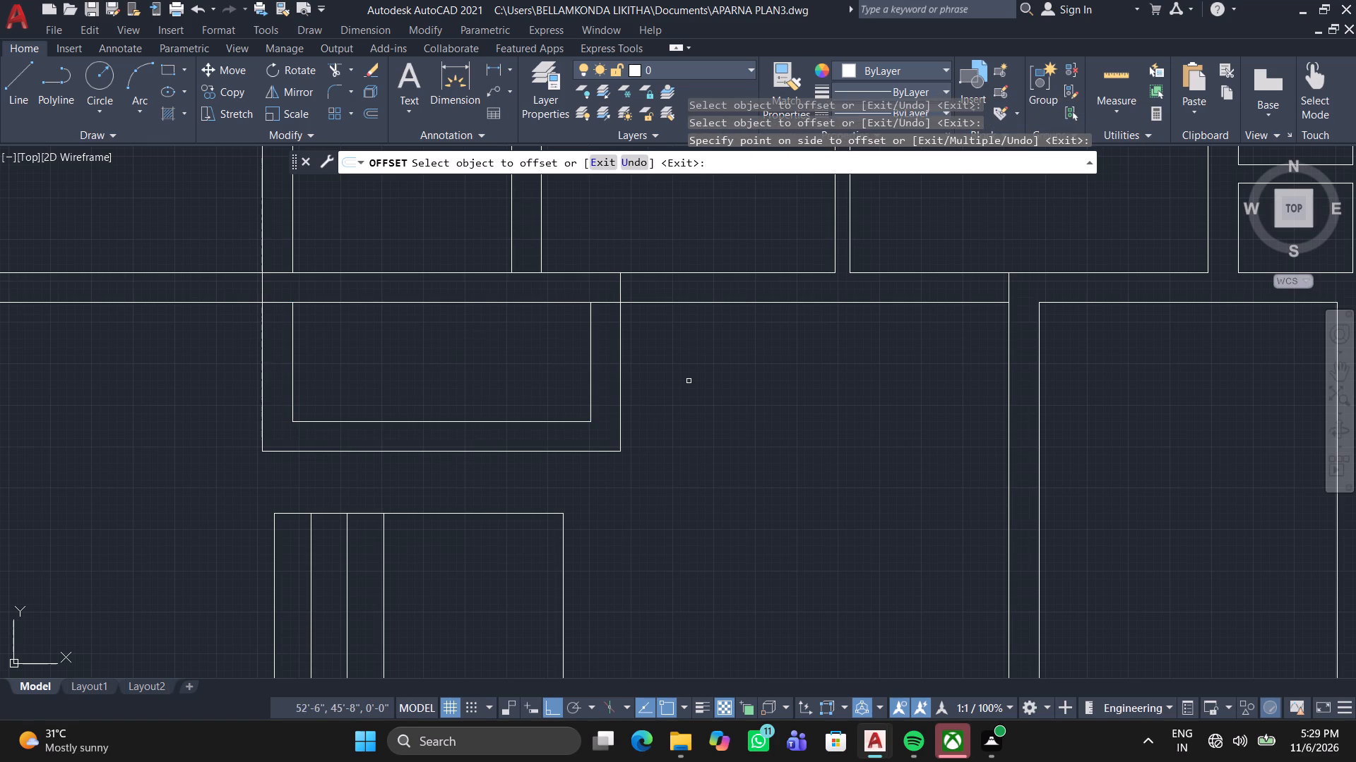
key(space)
Trim the overlapping wall lines where the bottom projection's left wall meets the bottom outer wall.
click(335, 66)
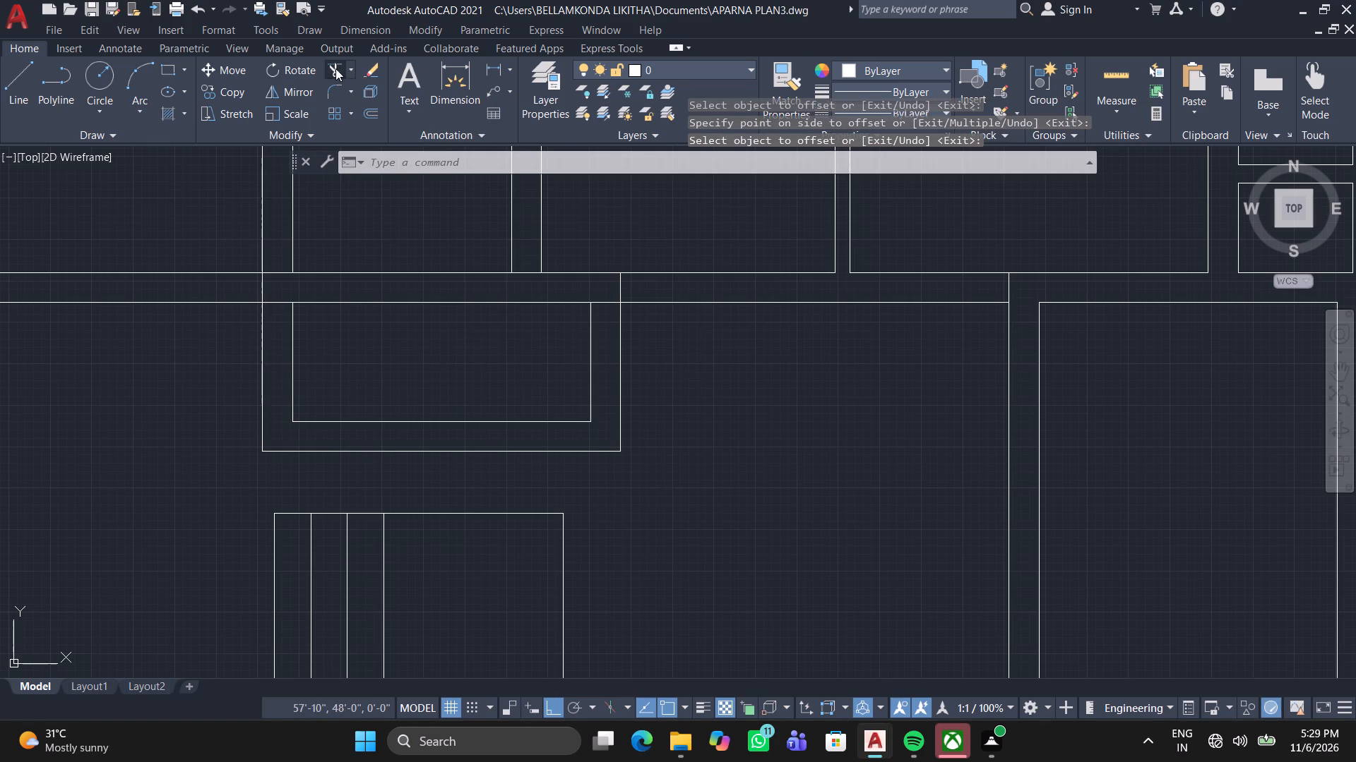
scroll(280, 285, up, 3)
click(174, 298)
click(256, 224)
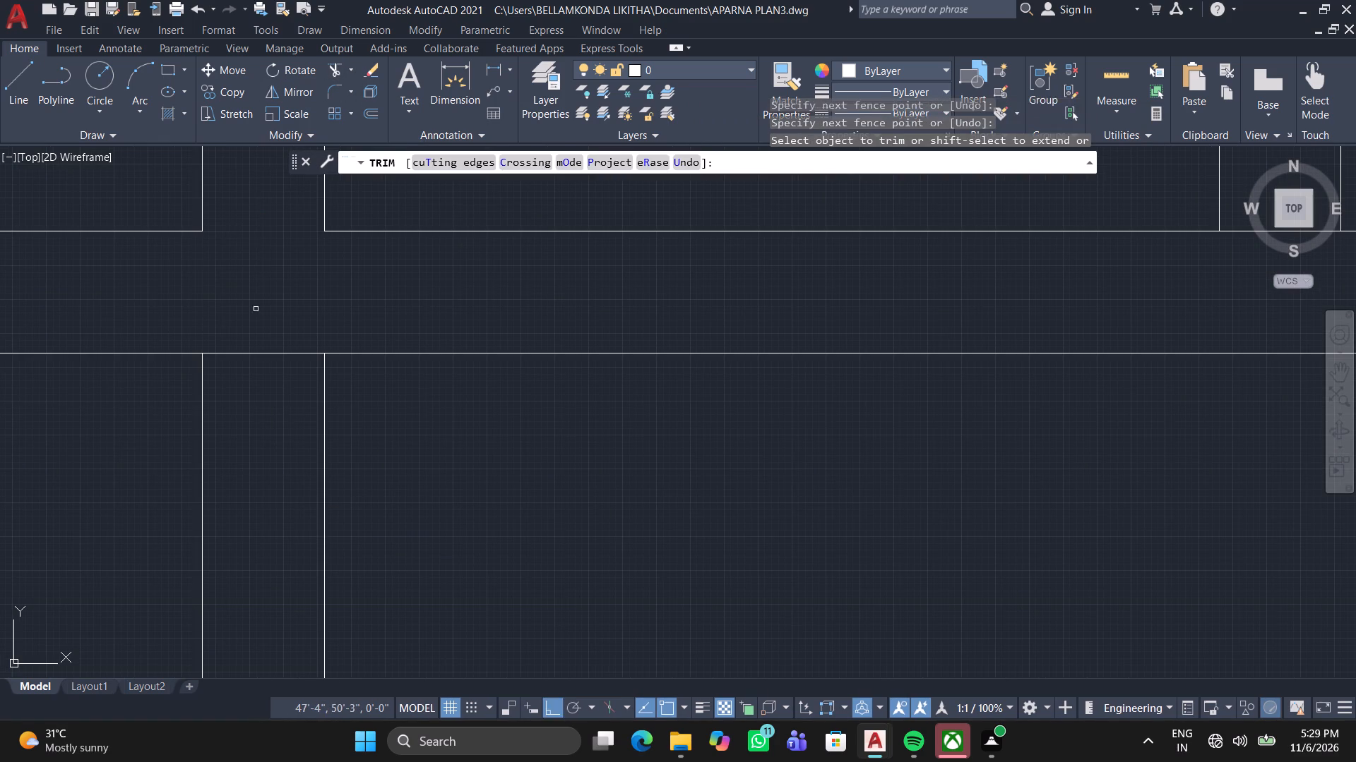
click(252, 380)
drag(252, 386, 255, 366)
click(257, 363)
click(279, 319)
Trim the overlapping lines at the bottom projection's right wall junction and across the nearby partition between the rooms above, and end trimming.
scroll(545, 299, down, 4)
scroll(722, 289, up, 4)
click(587, 365)
click(766, 375)
click(607, 399)
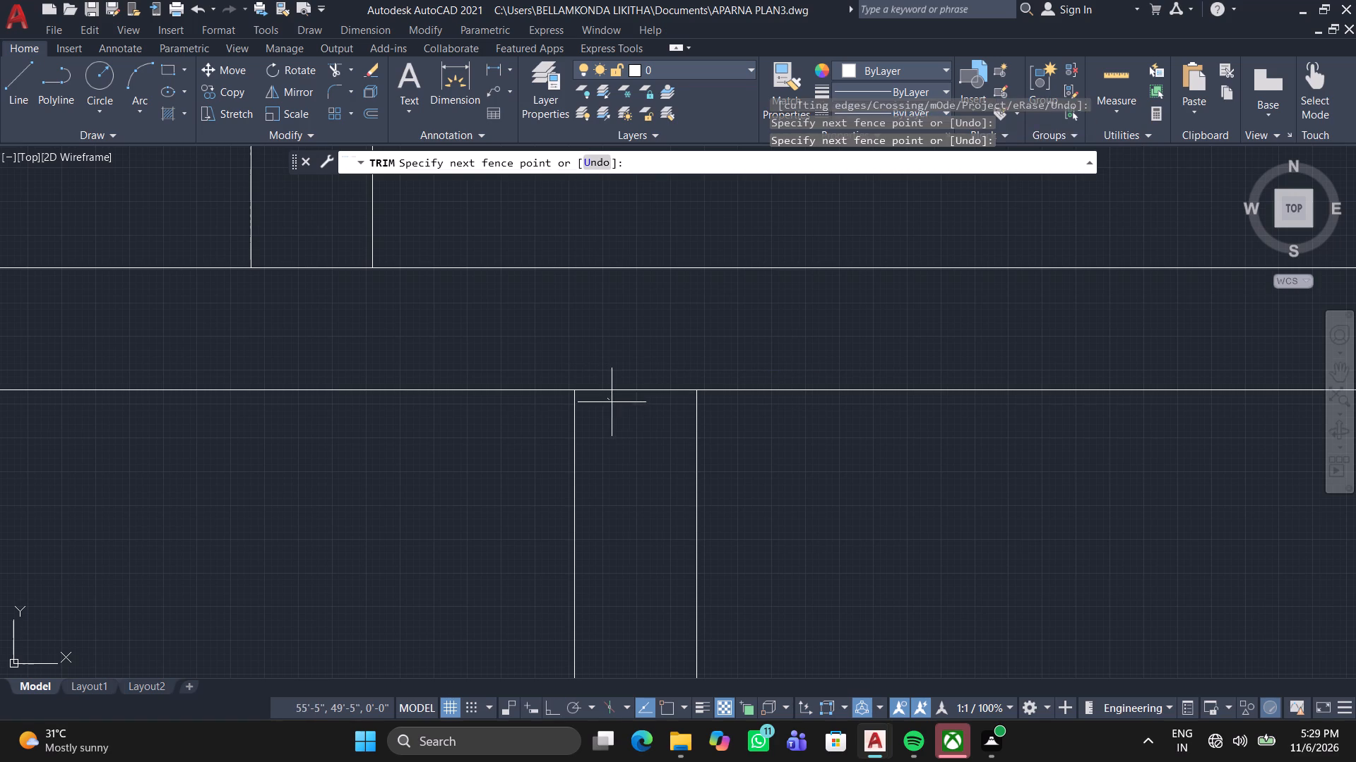
click(614, 338)
click(348, 298)
click(306, 248)
scroll(309, 284, down, 4)
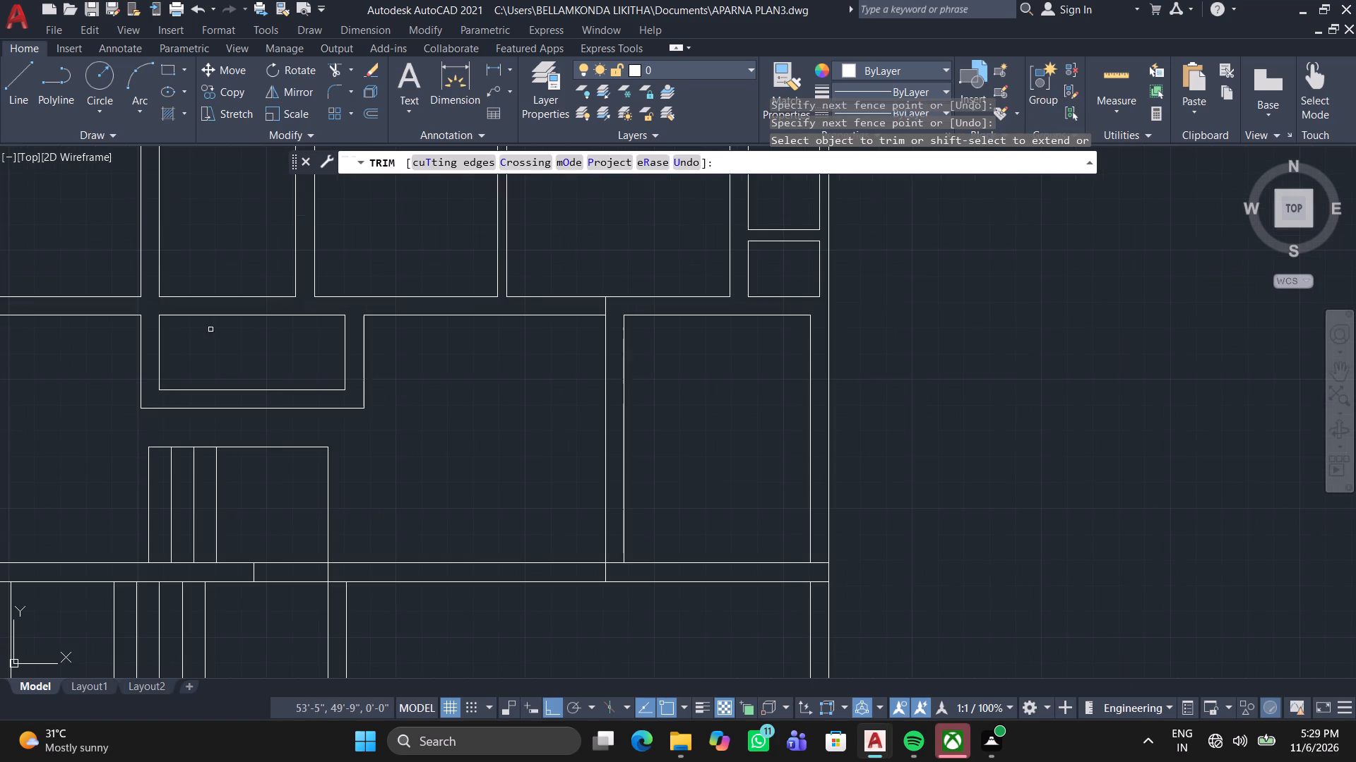
middle_drag(422, 397, 543, 359)
key(space)
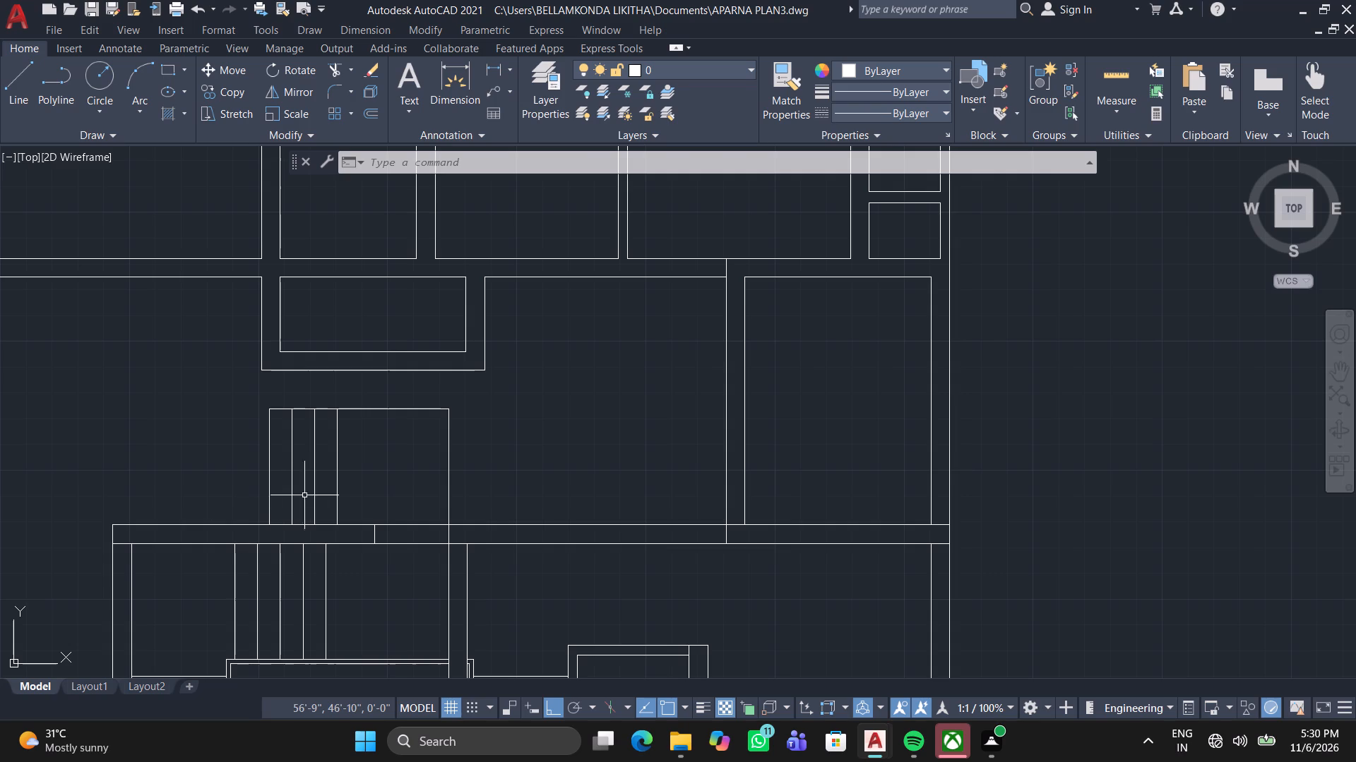
Draw a 4.5-inch thick wall from the bottom projection's lower-right corner down to the stair block's top wall and back up.
click(28, 93)
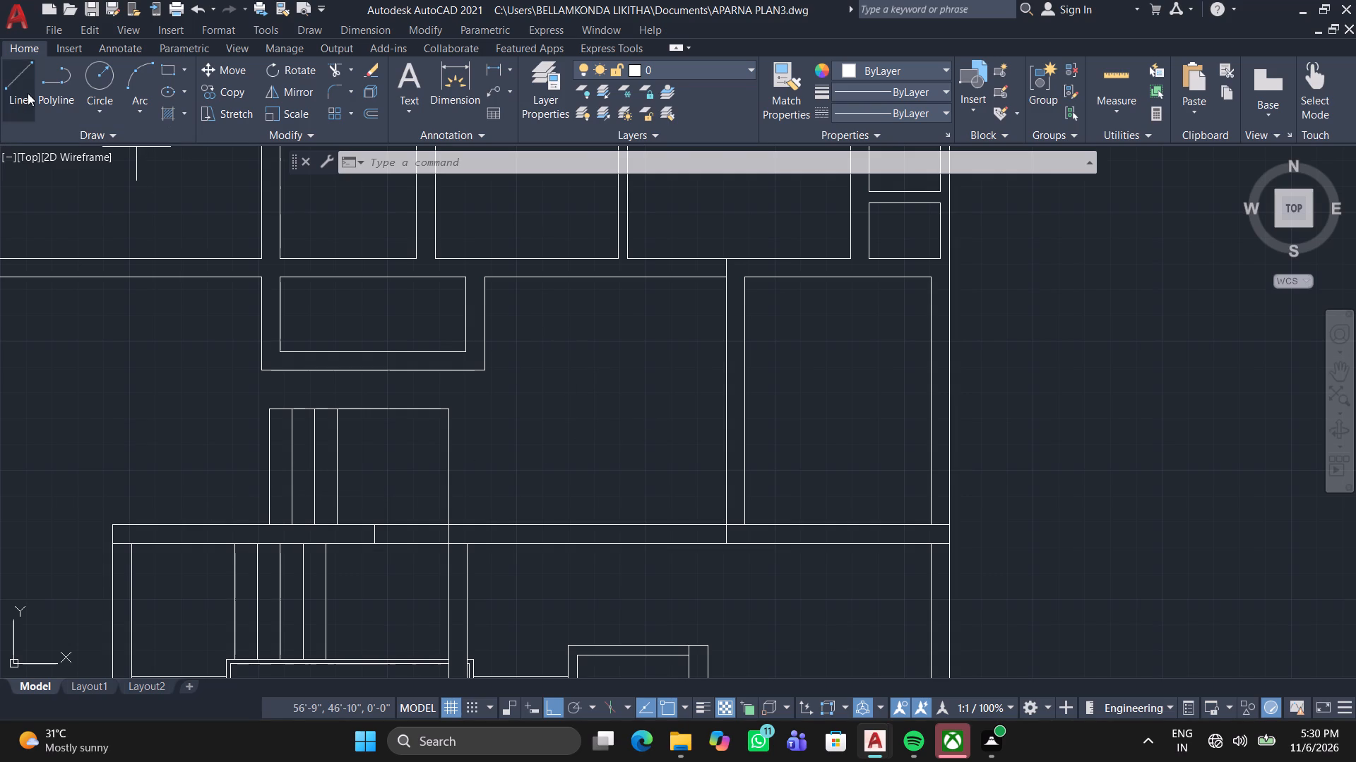
scroll(422, 478, up, 2)
middle_drag(422, 478, 480, 355)
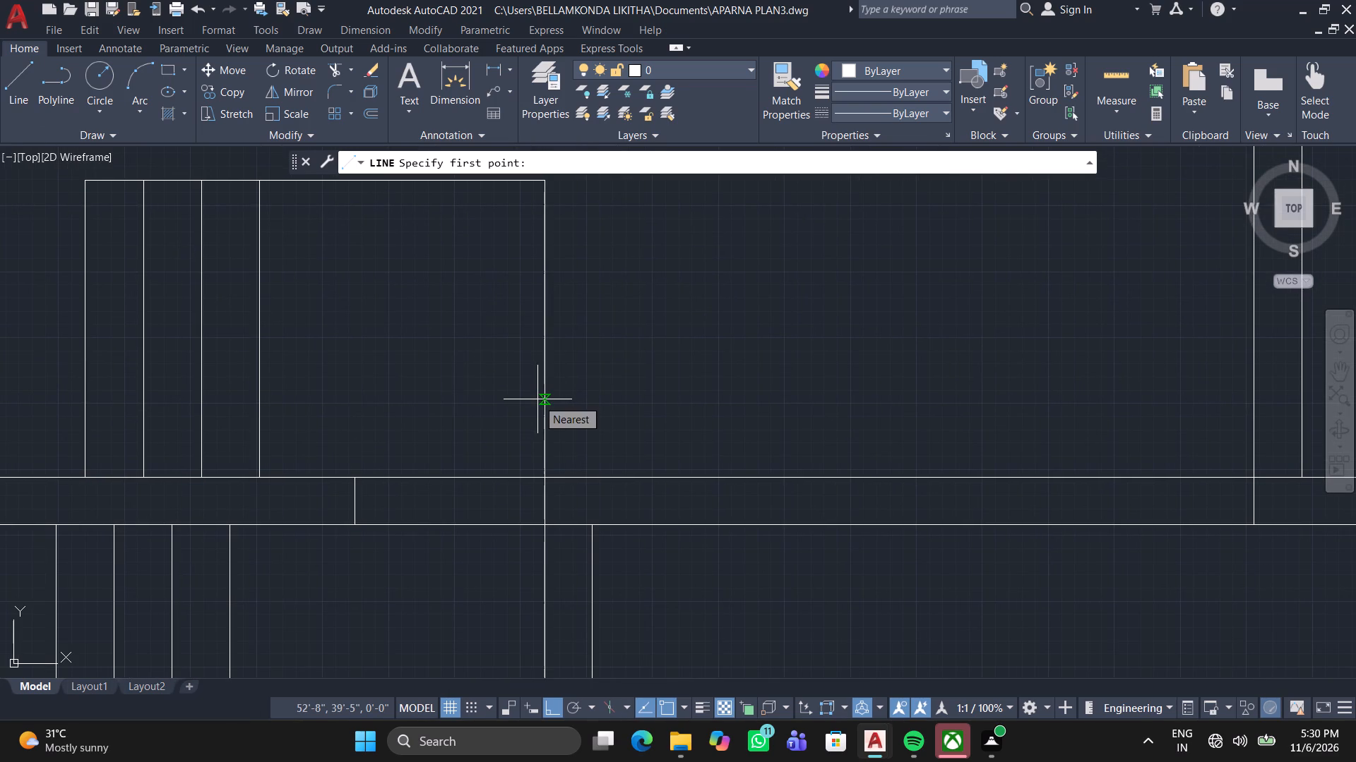
scroll(588, 413, down, 1)
middle_drag(589, 417, 509, 488)
scroll(507, 487, down, 1)
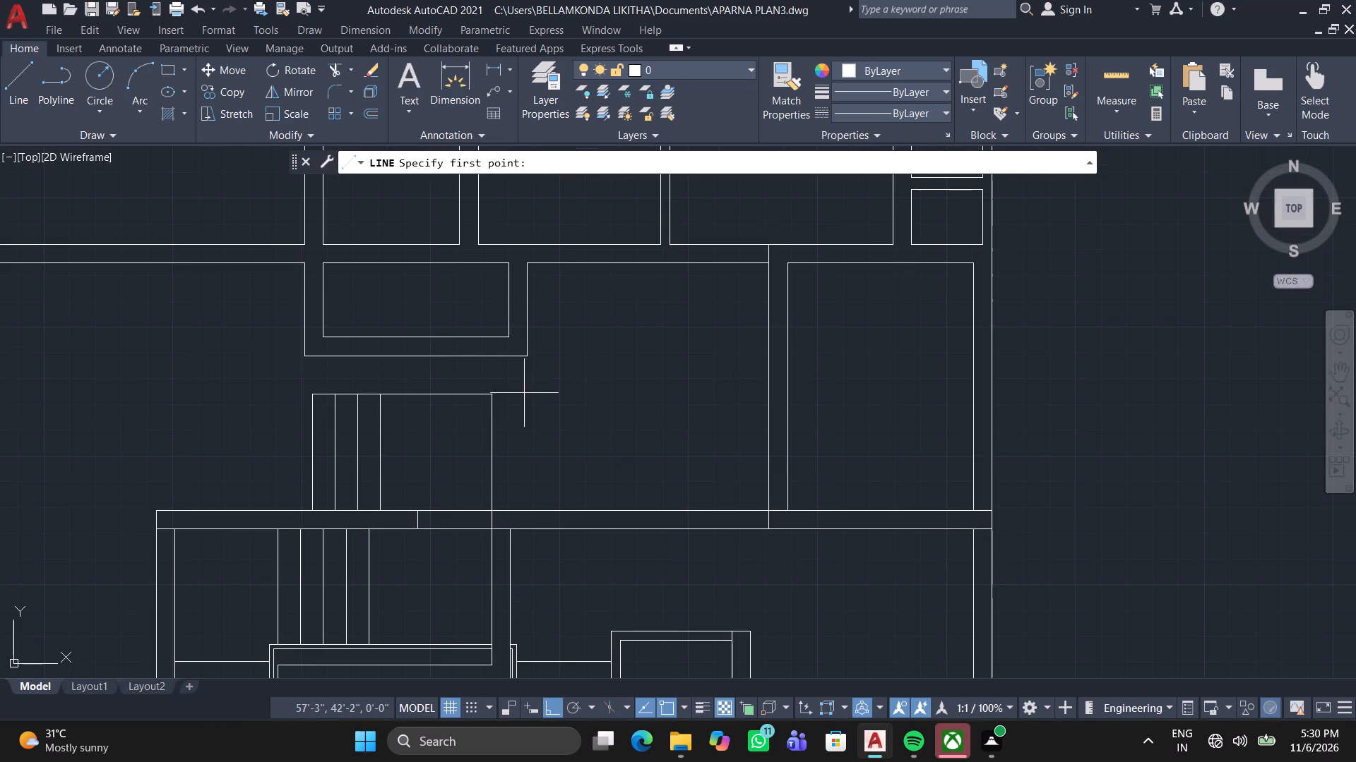
scroll(506, 406, up, 3)
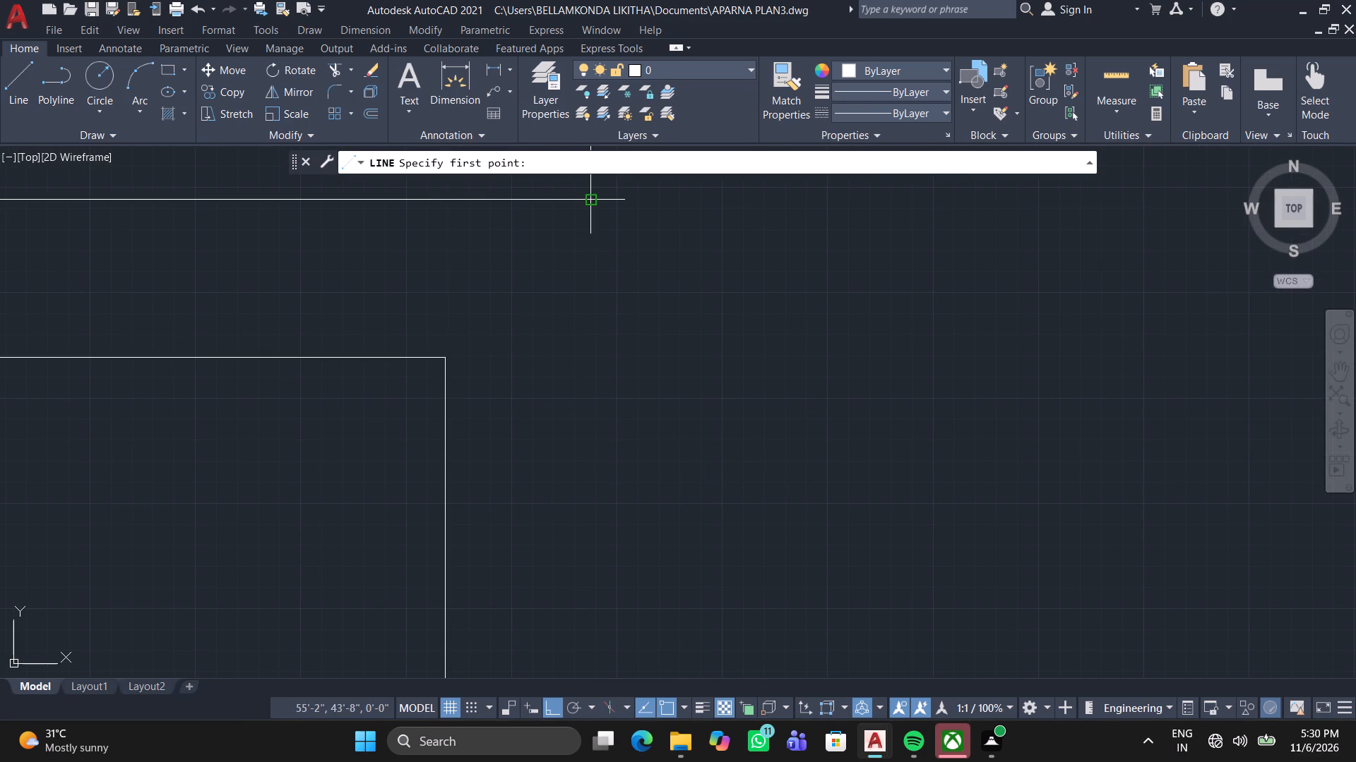
click(588, 199)
middle_drag(584, 499, 586, 399)
scroll(584, 500, down, 2)
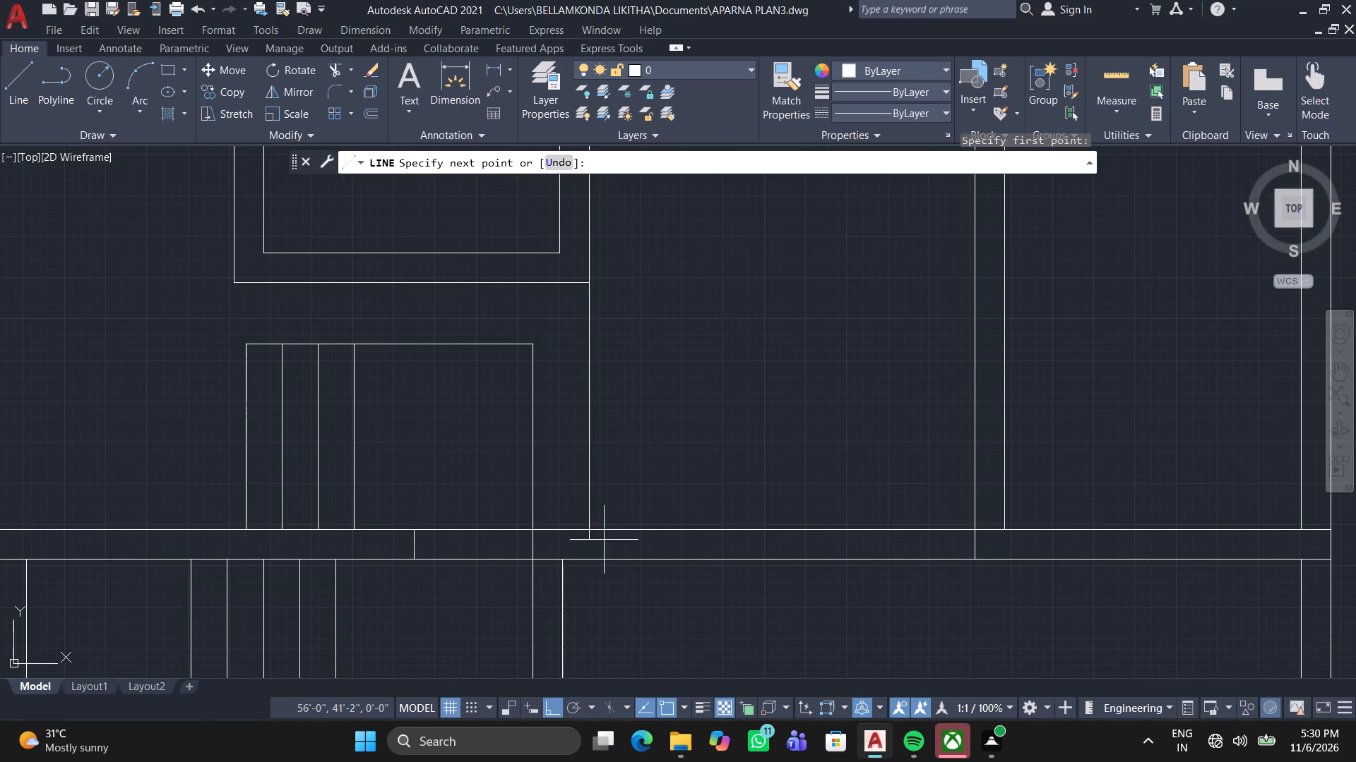
scroll(593, 531, up, 3)
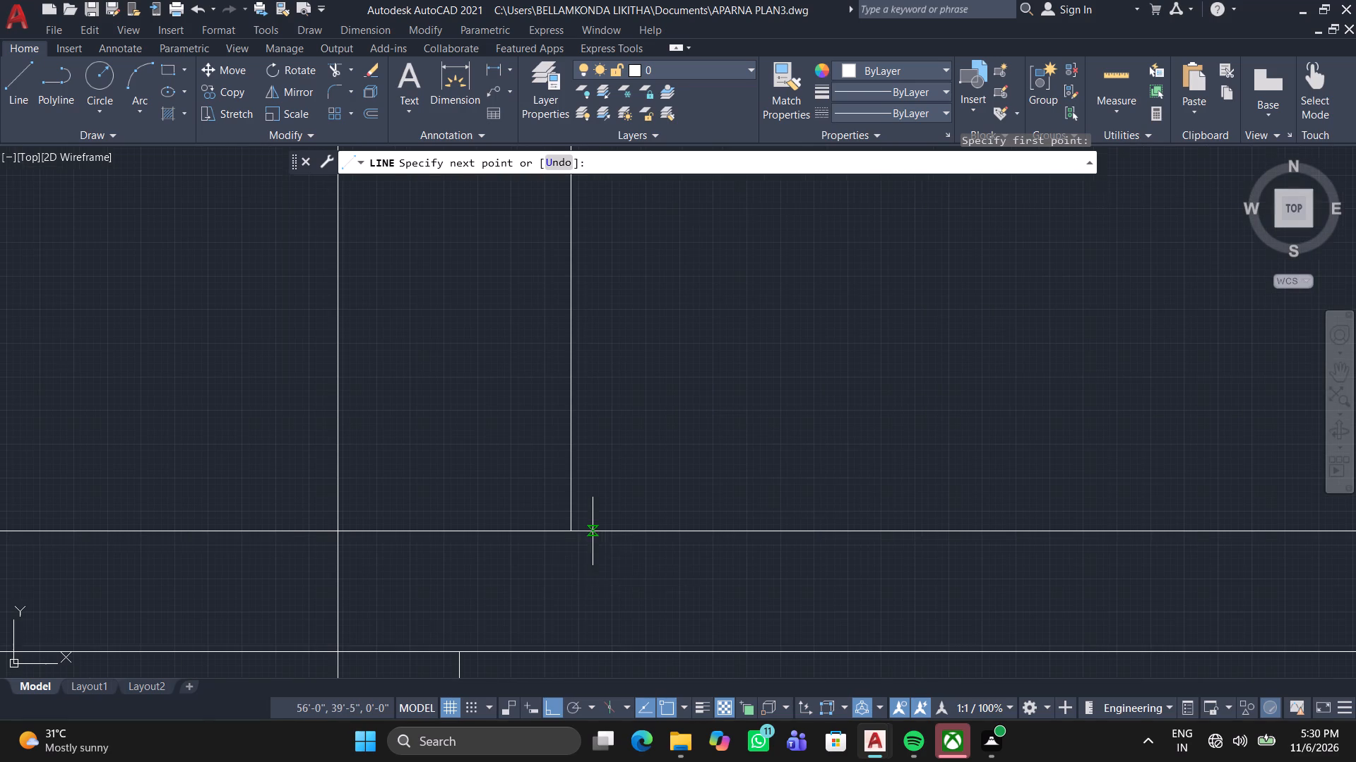
click(571, 535)
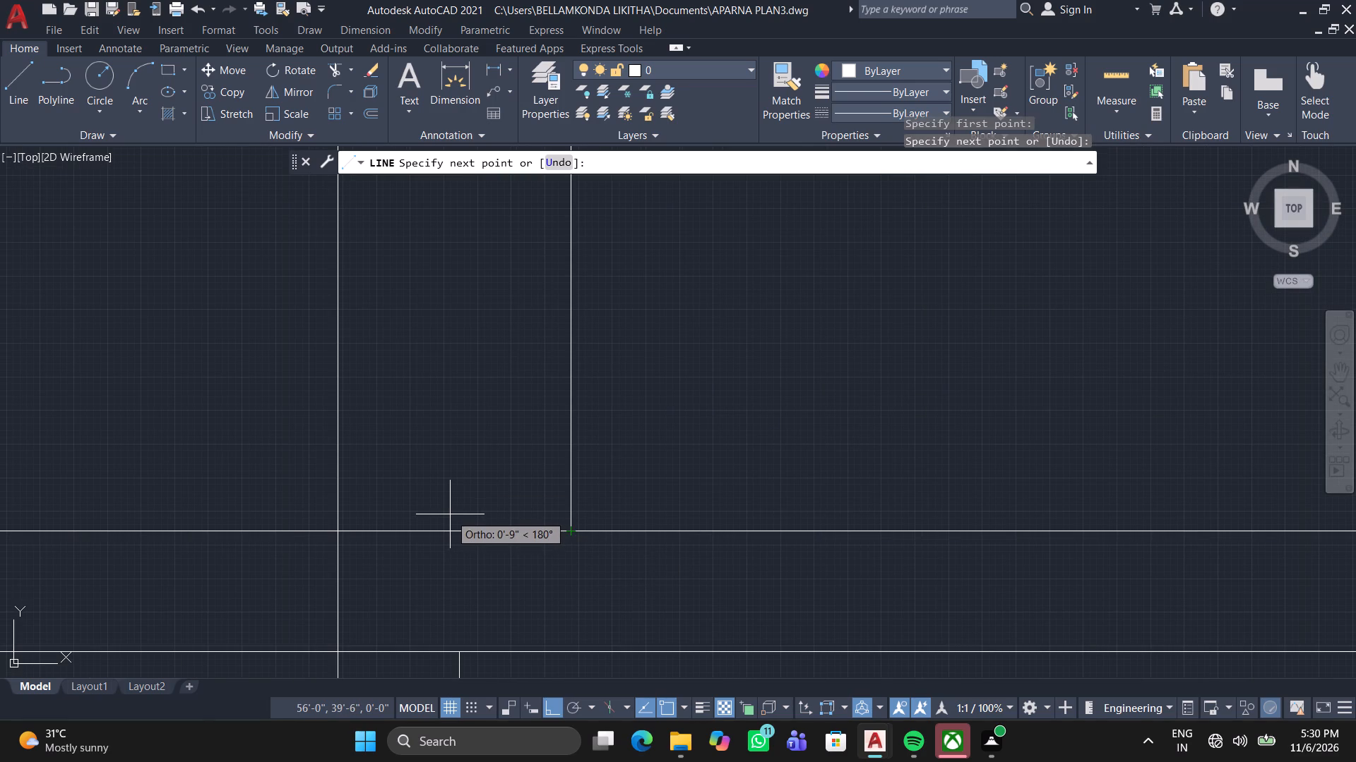
text(4.5)
key(Return)
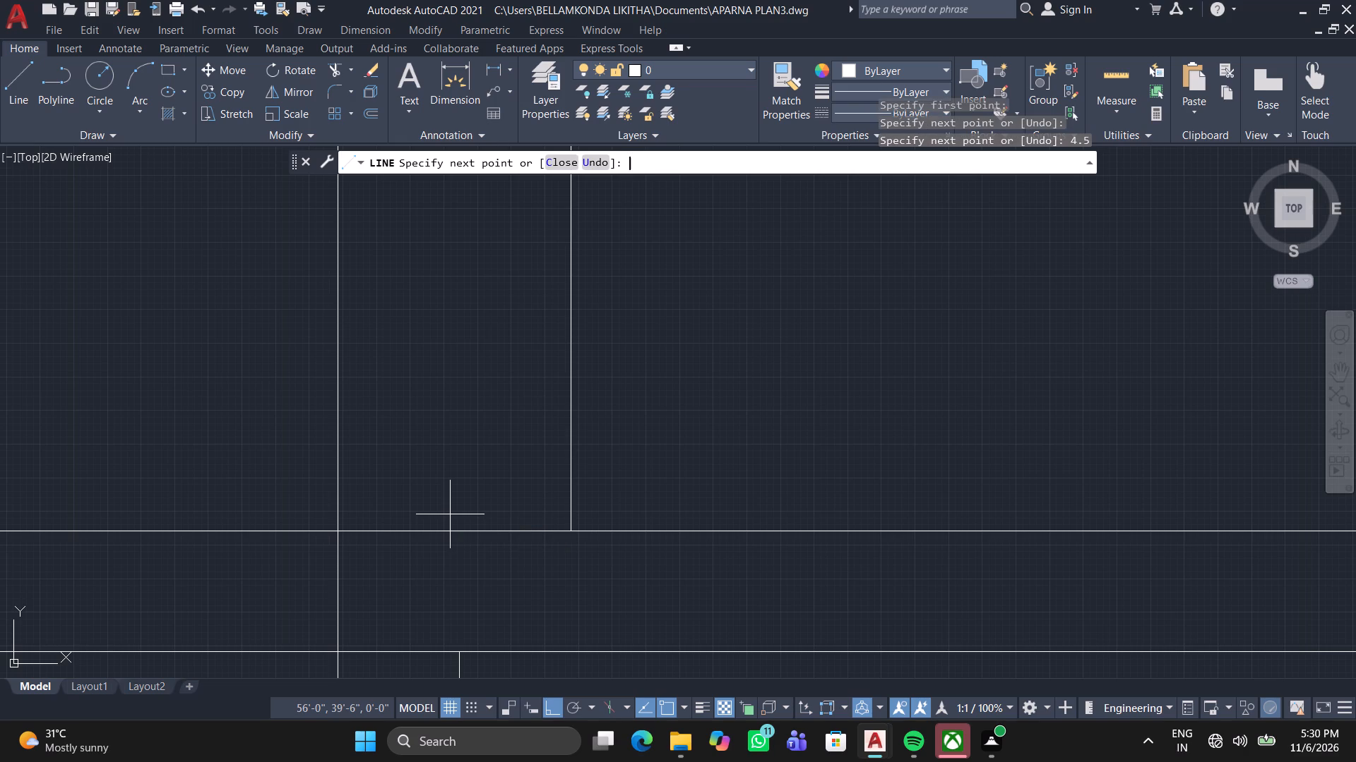
scroll(456, 361, down, 1)
middle_drag(456, 362, 460, 592)
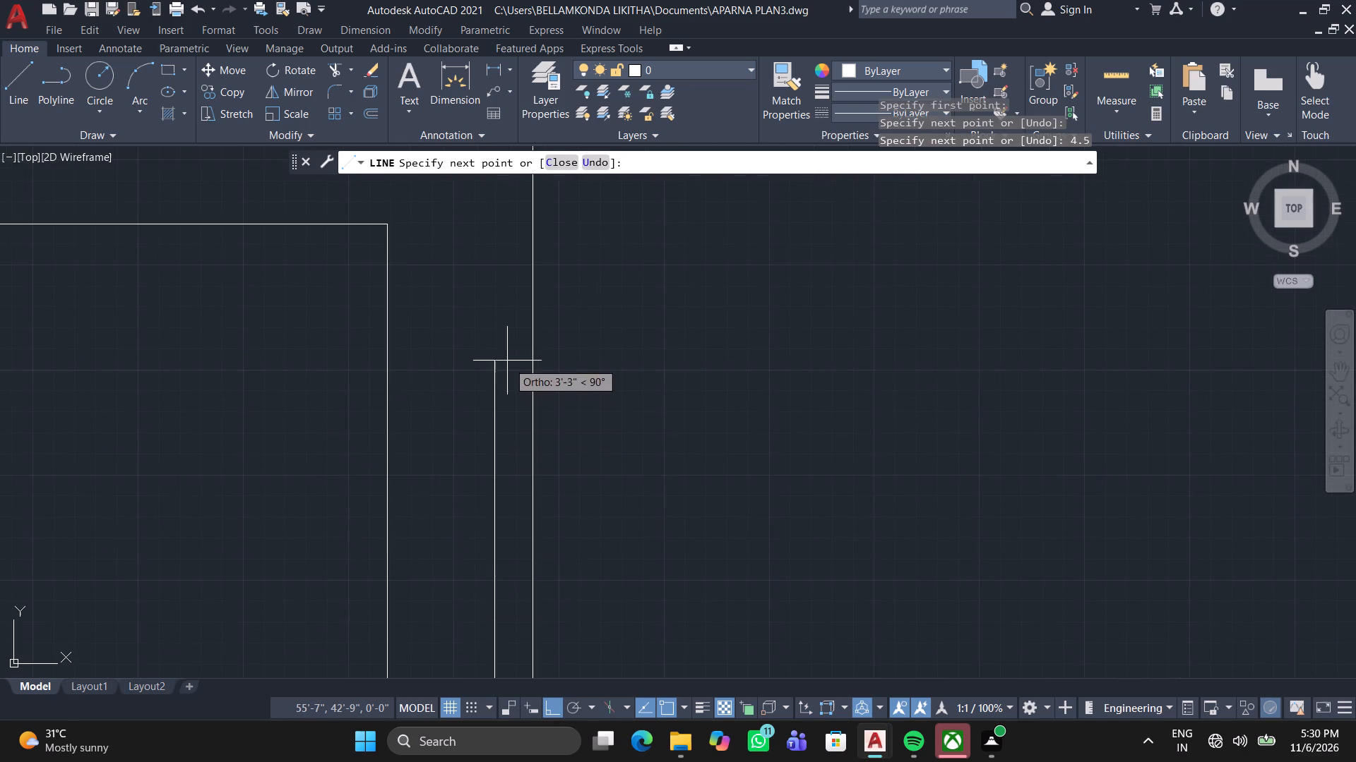
middle_drag(506, 368, 519, 464)
scroll(508, 377, down, 1)
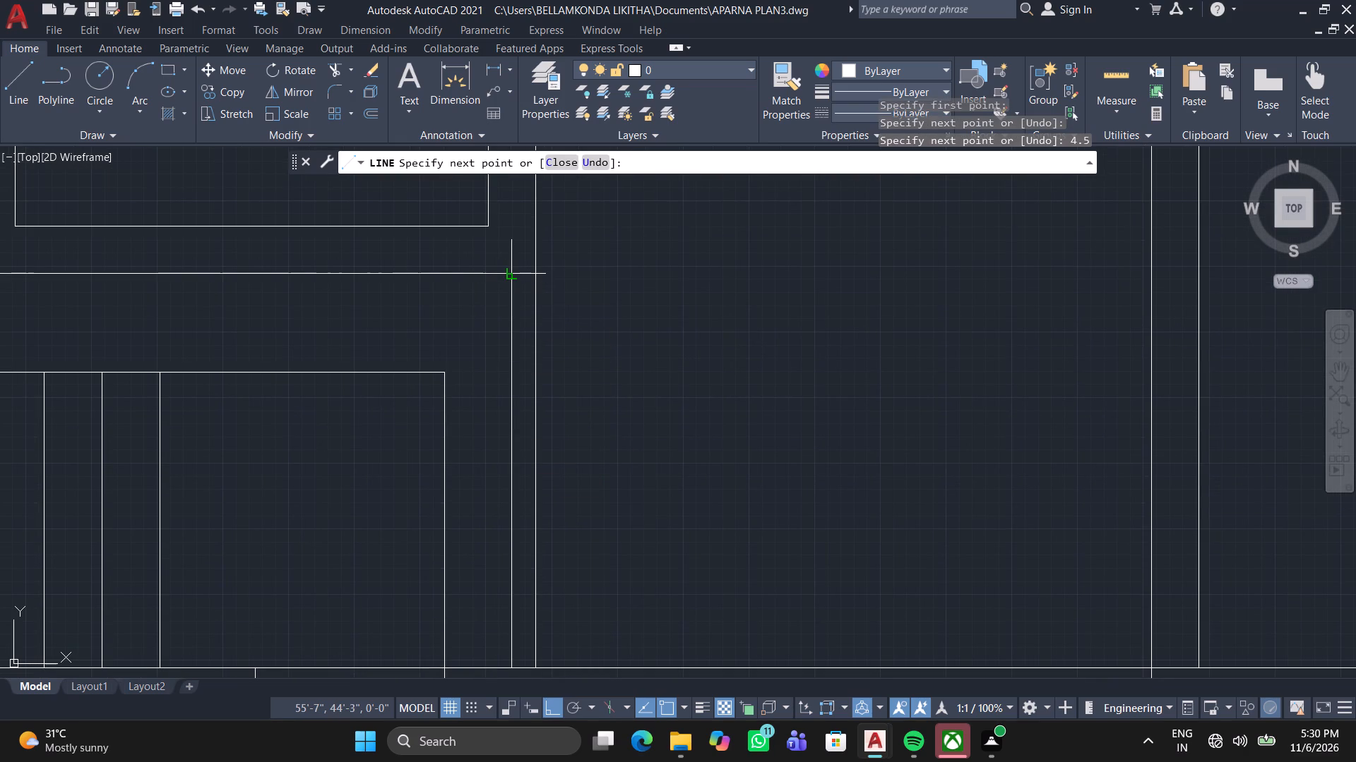
click(511, 272)
key(space)
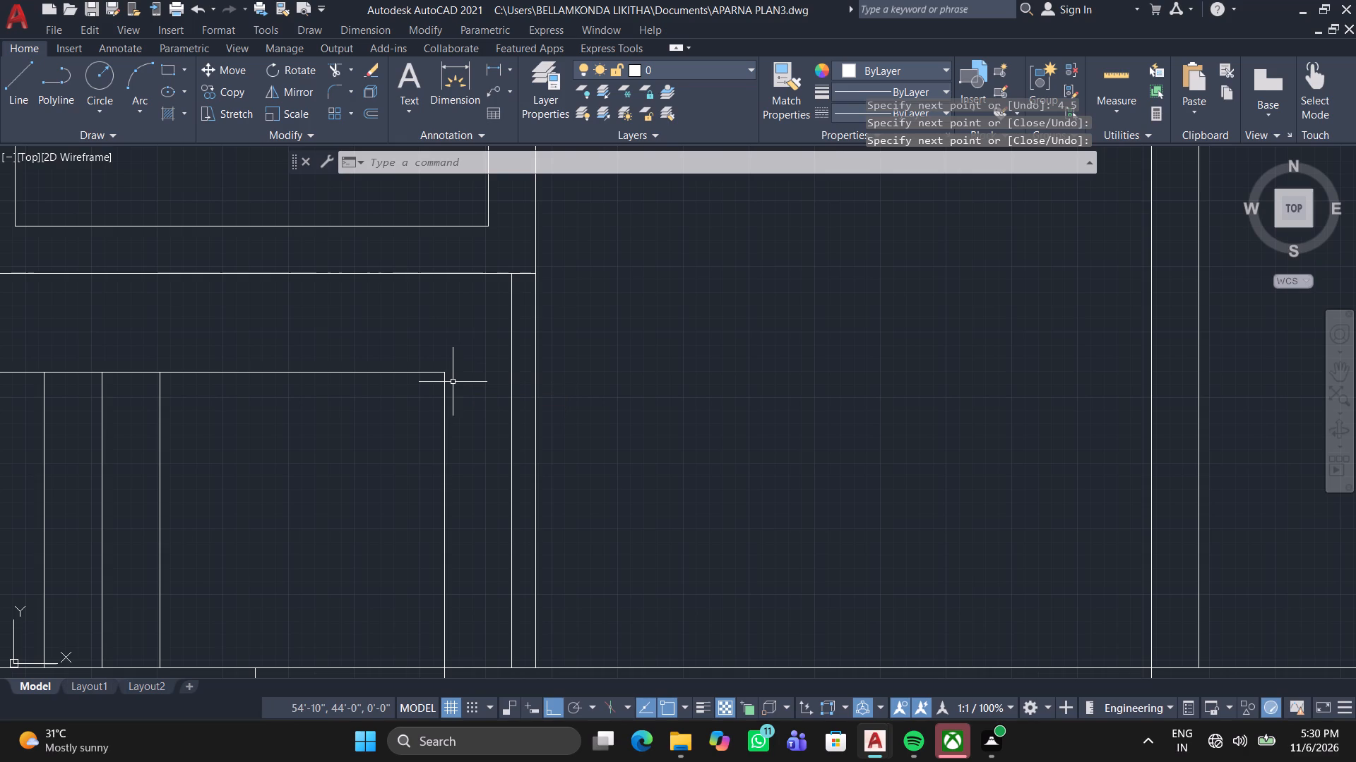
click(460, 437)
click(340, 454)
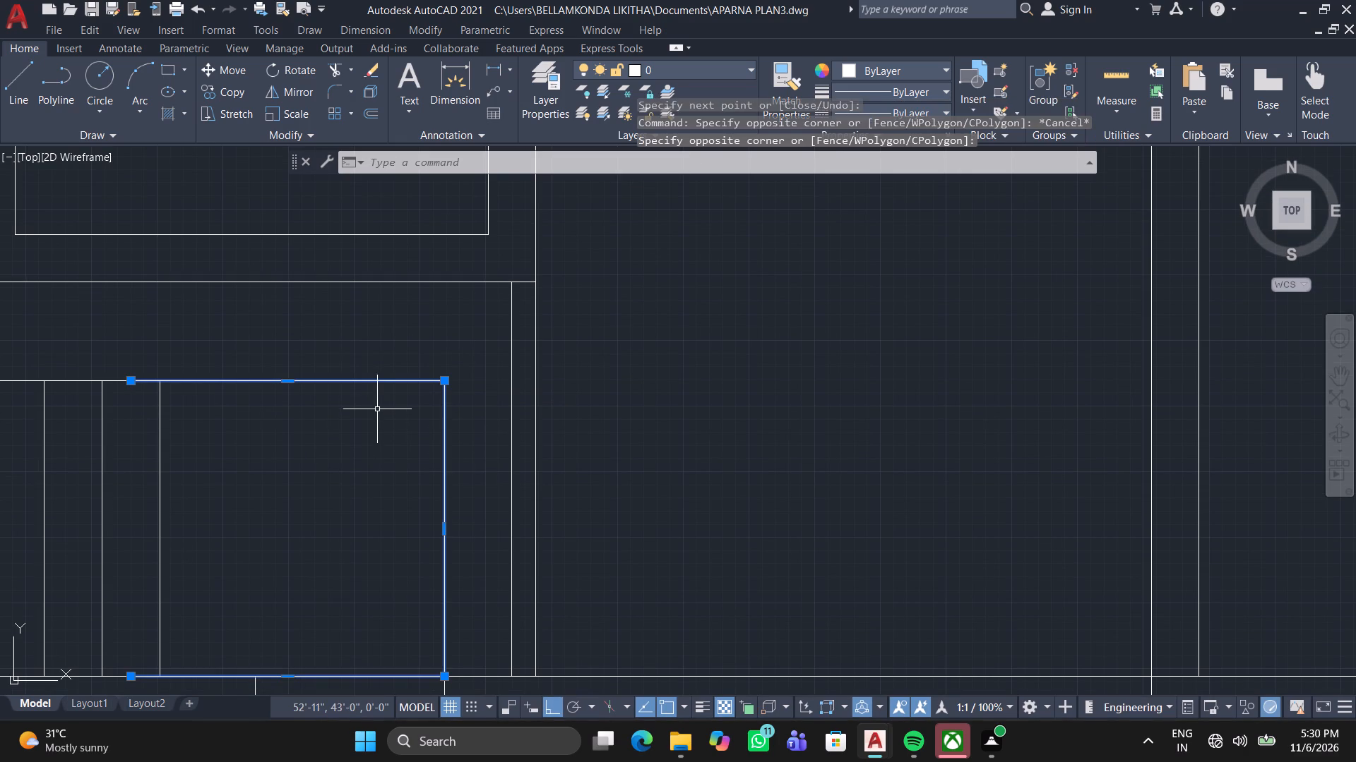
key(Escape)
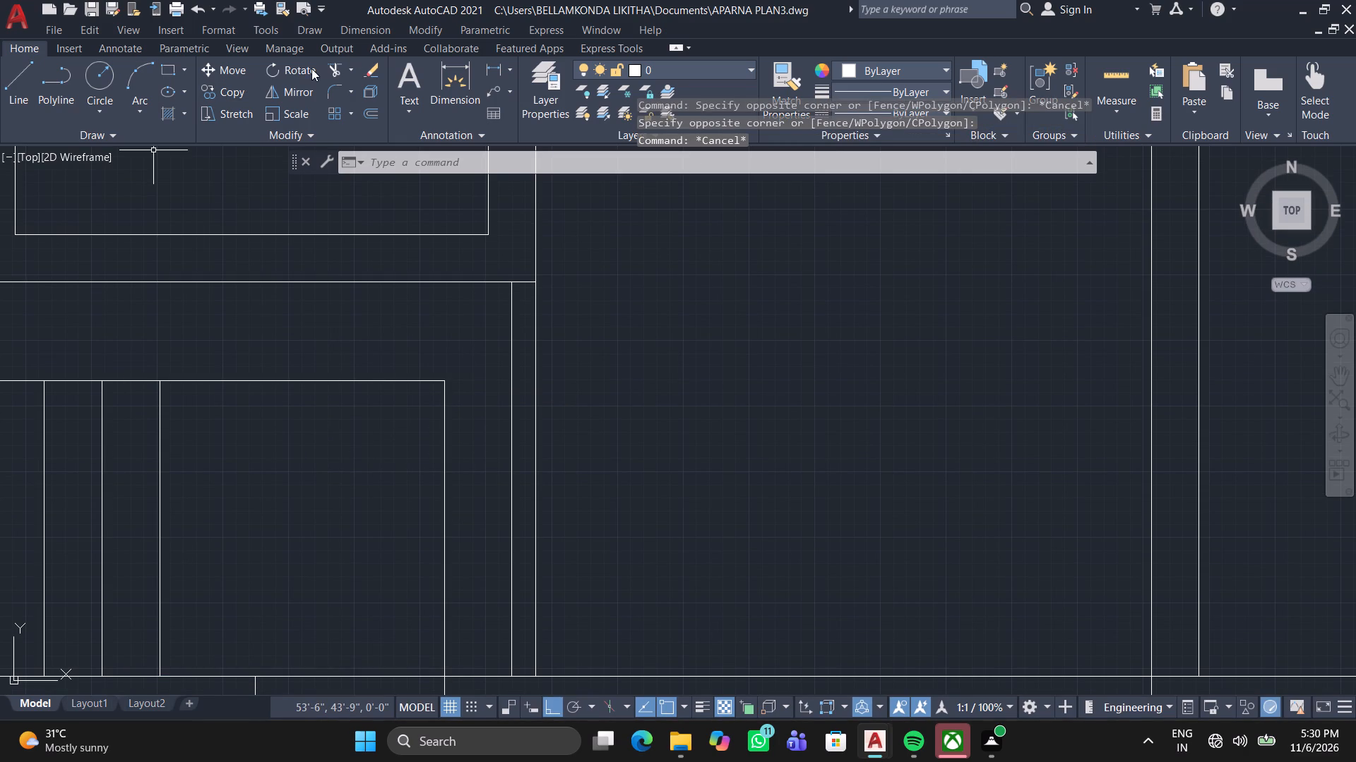
Trim away the right vertical edge of the upper stair landing outline, and end trimming.
click(333, 75)
click(436, 511)
click(463, 490)
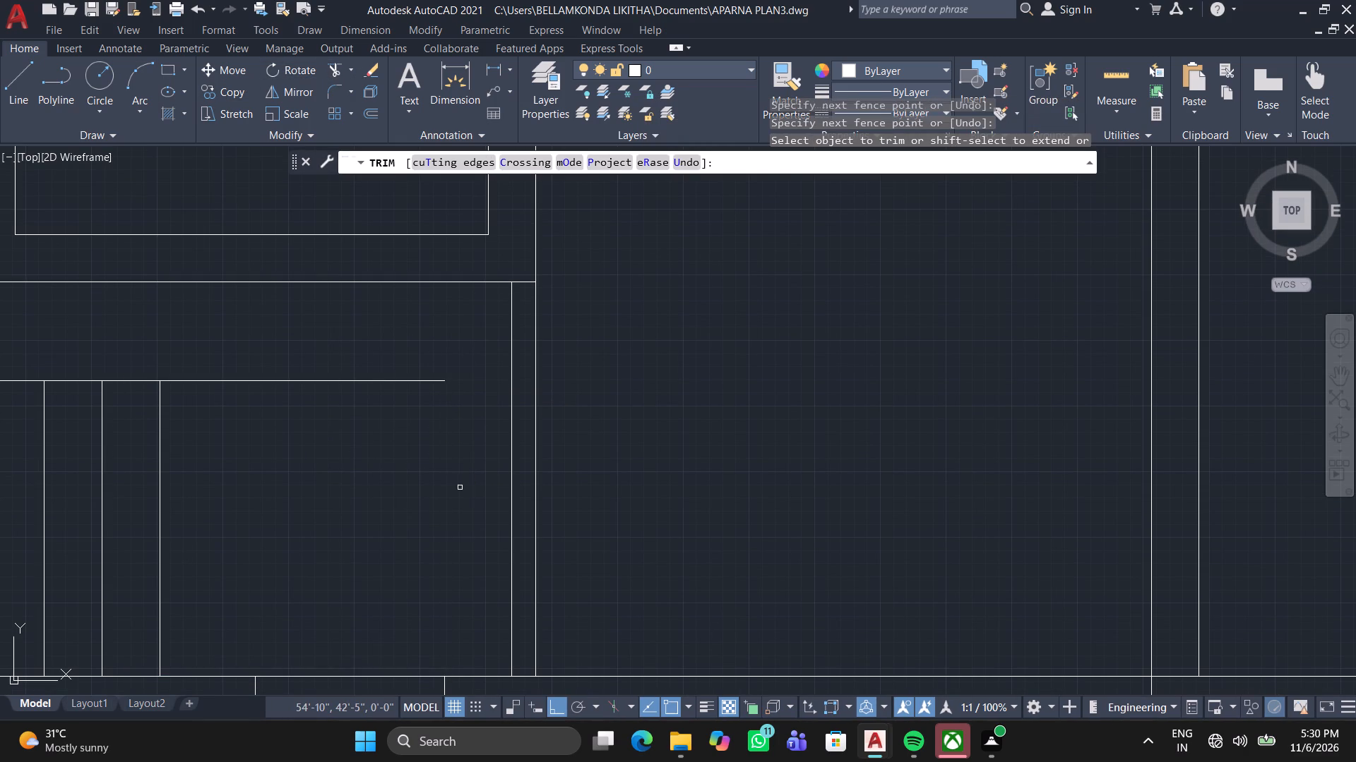
key(space)
Stretch the right end of the upper stair landing's top line to the new wall's inner face.
click(429, 400)
click(361, 320)
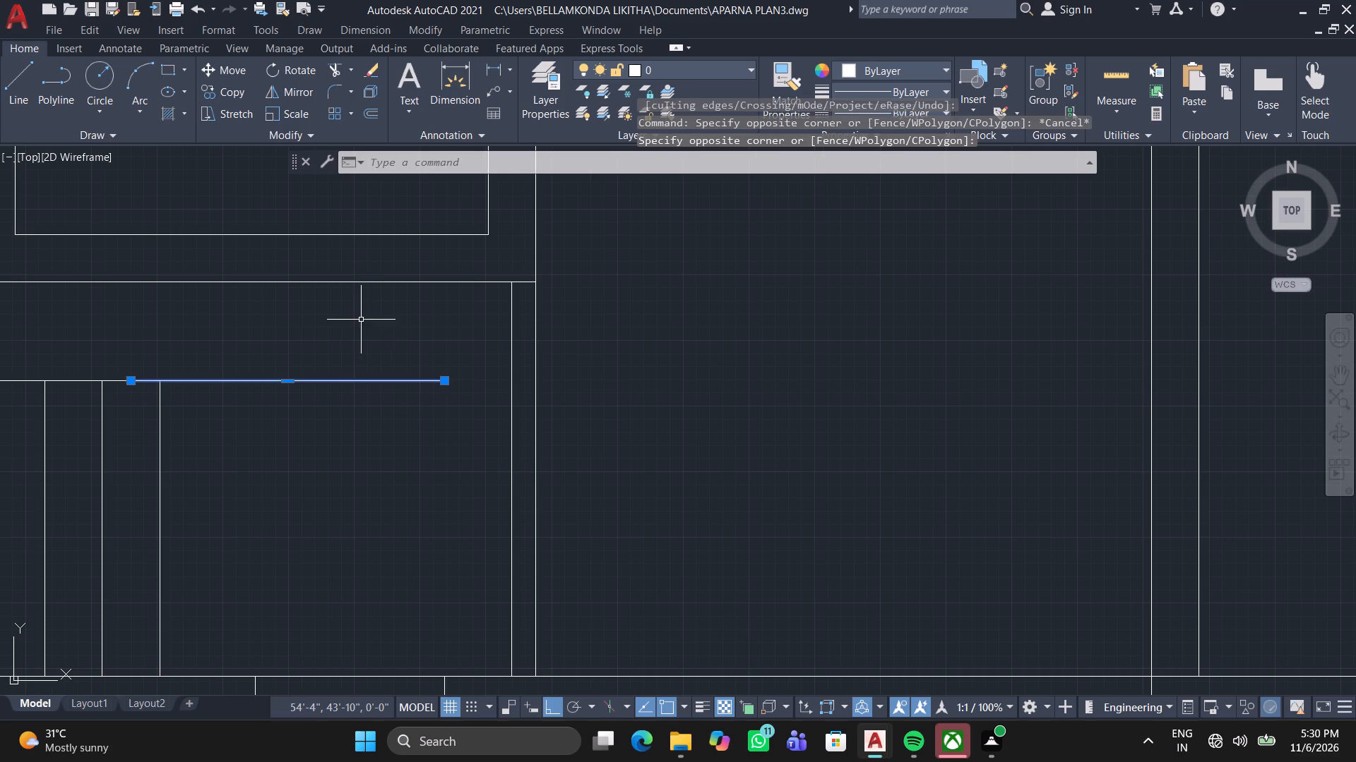
click(442, 382)
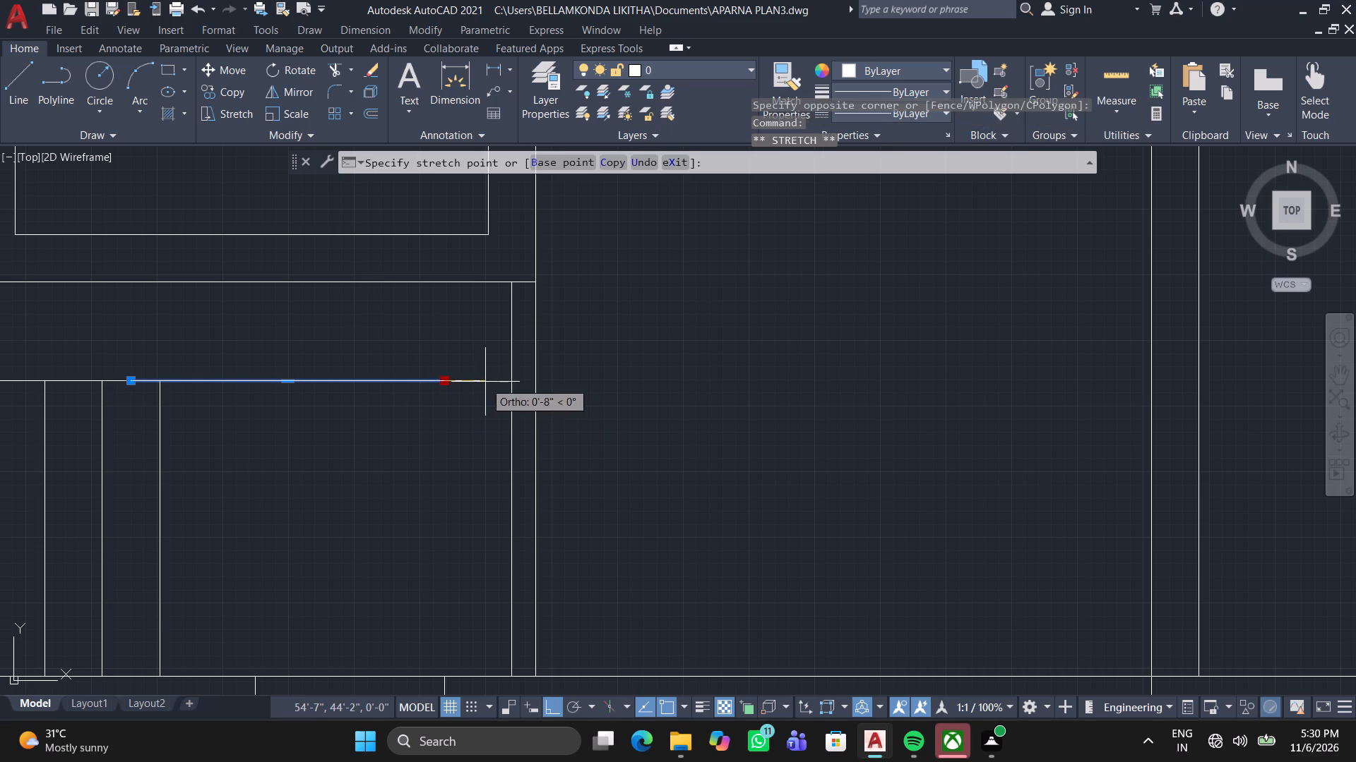
click(511, 382)
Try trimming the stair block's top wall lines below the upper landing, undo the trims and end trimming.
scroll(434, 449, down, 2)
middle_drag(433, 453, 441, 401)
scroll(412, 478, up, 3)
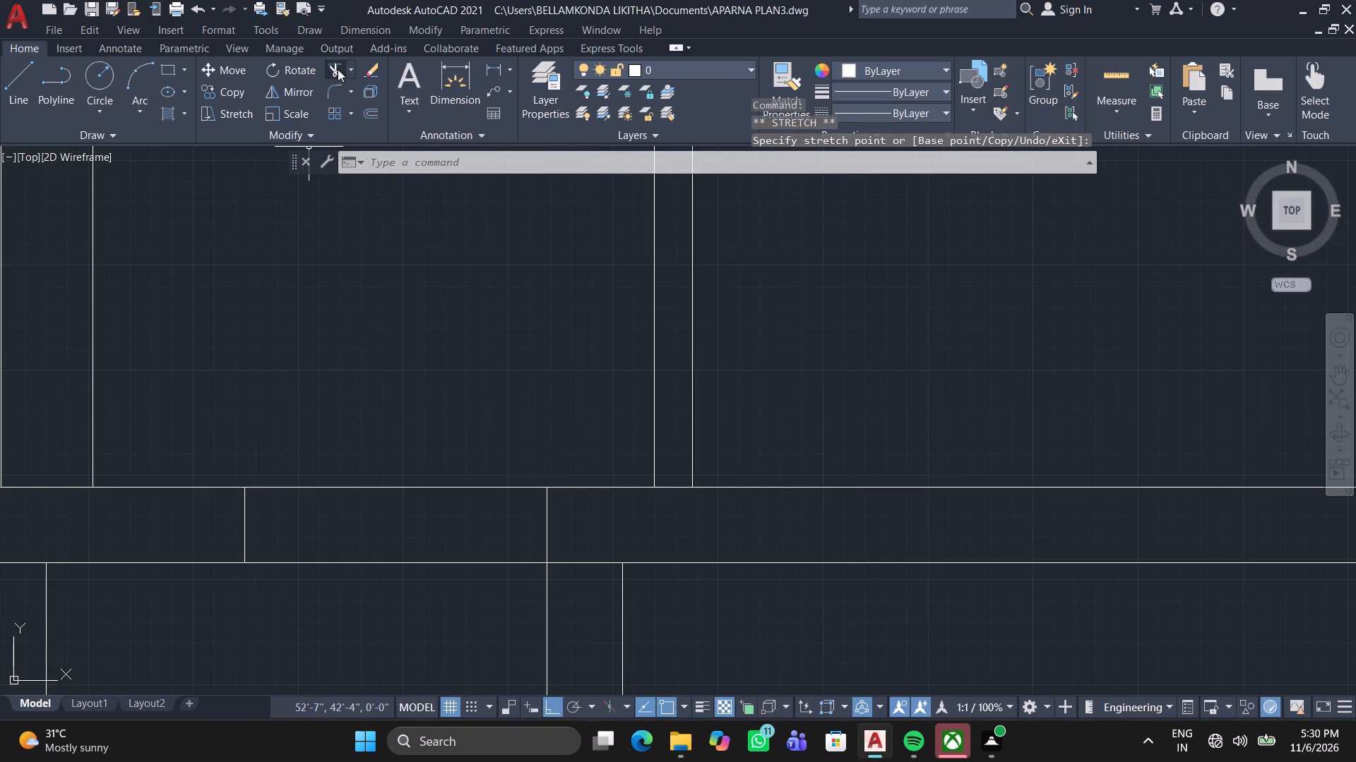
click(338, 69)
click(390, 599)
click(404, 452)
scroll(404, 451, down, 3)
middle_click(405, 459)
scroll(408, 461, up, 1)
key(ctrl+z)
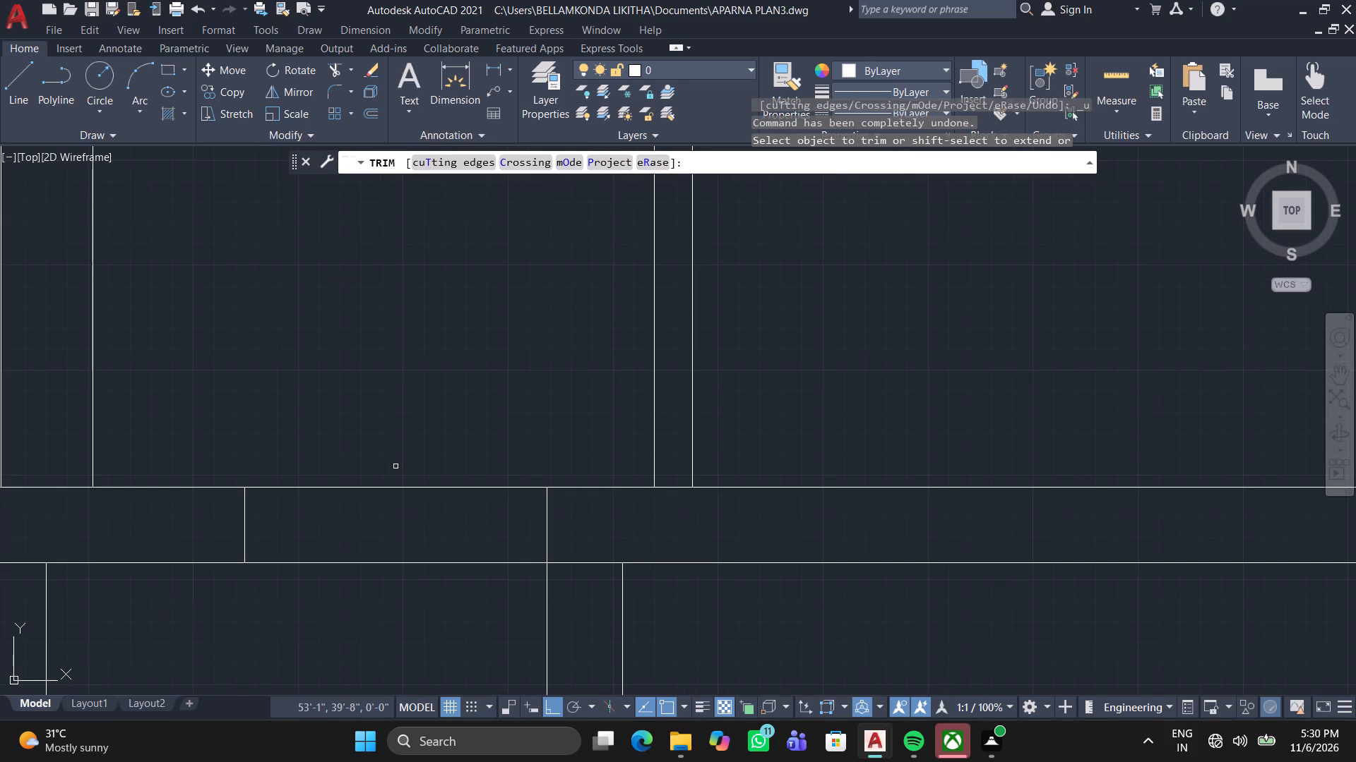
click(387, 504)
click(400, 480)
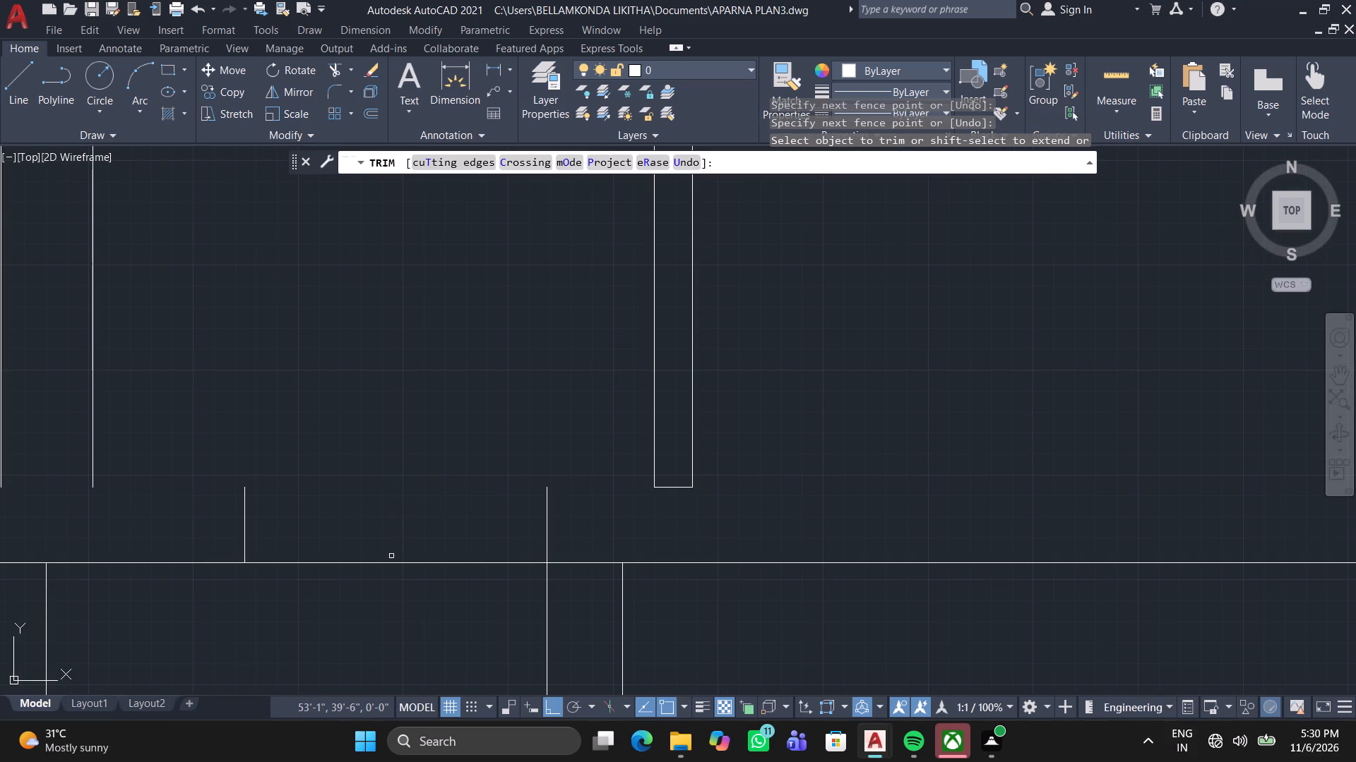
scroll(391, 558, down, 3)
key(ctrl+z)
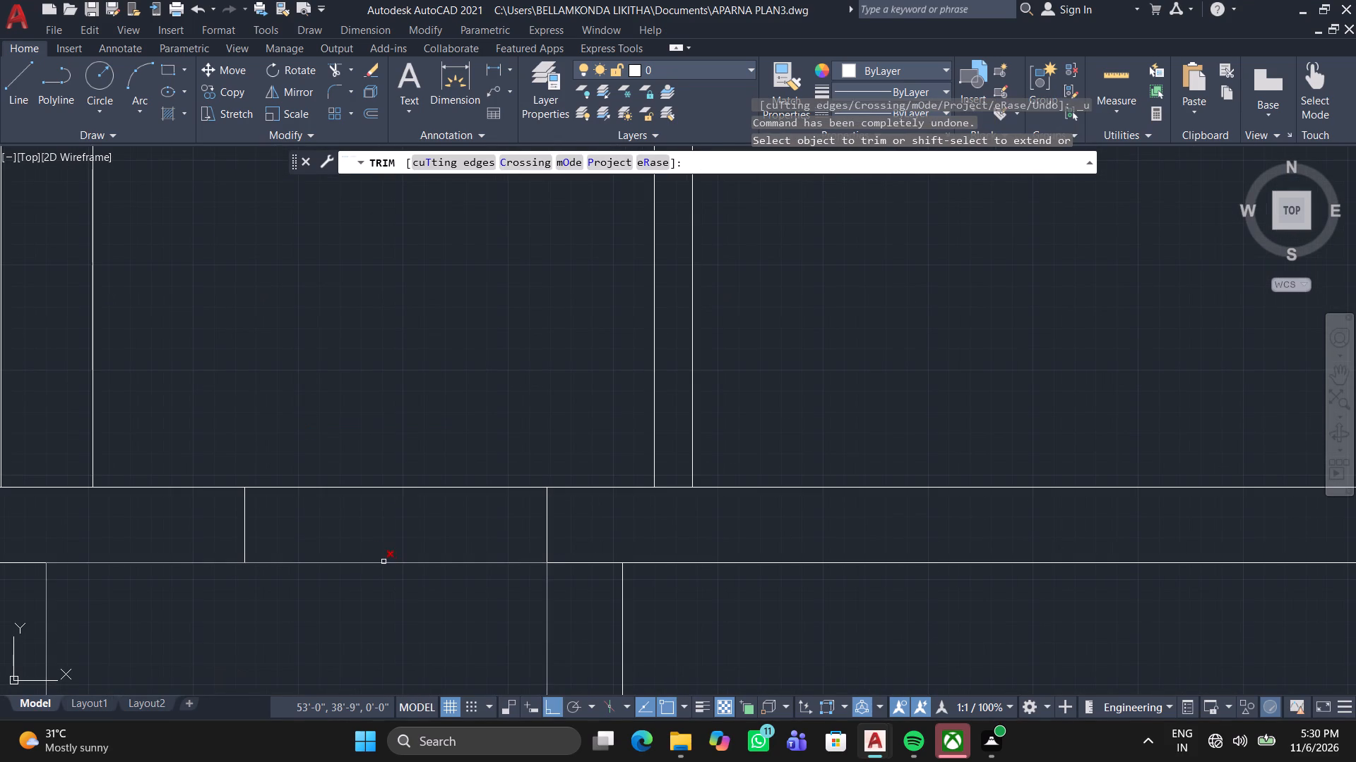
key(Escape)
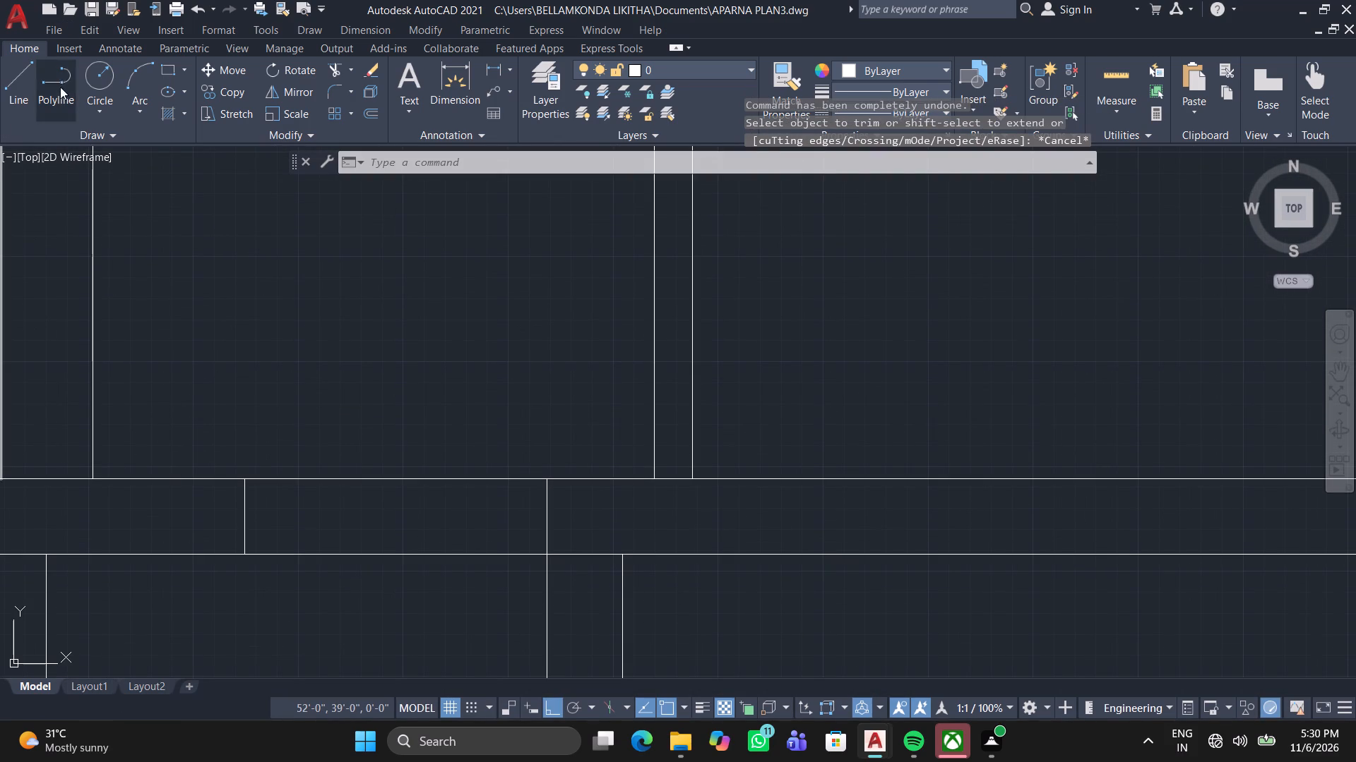
Draw short vertical lines across the stair block's top wall thickness at both sides of the opening below the upper landing.
click(26, 84)
scroll(288, 548, up, 3)
scroll(256, 550, down, 1)
middle_drag(261, 564, 520, 544)
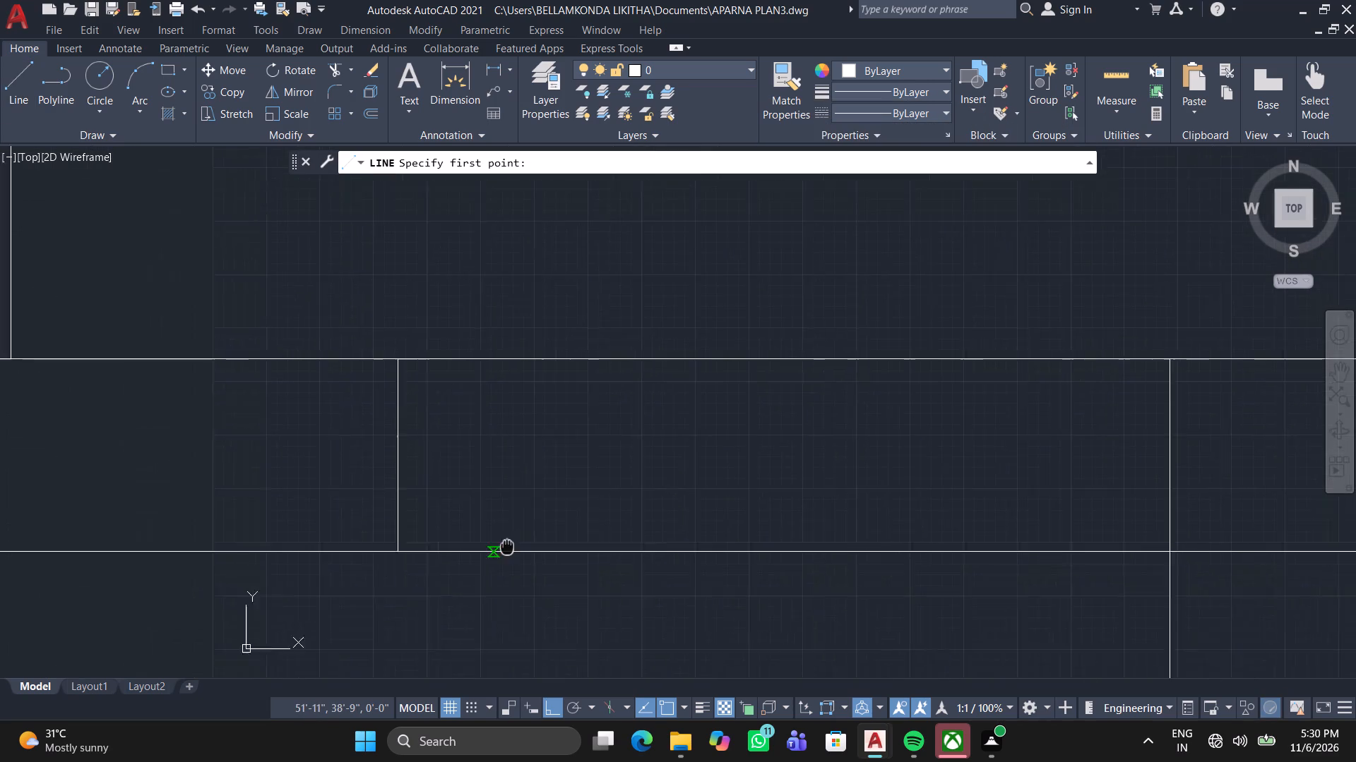
middle_drag(520, 544, 531, 540)
click(437, 541)
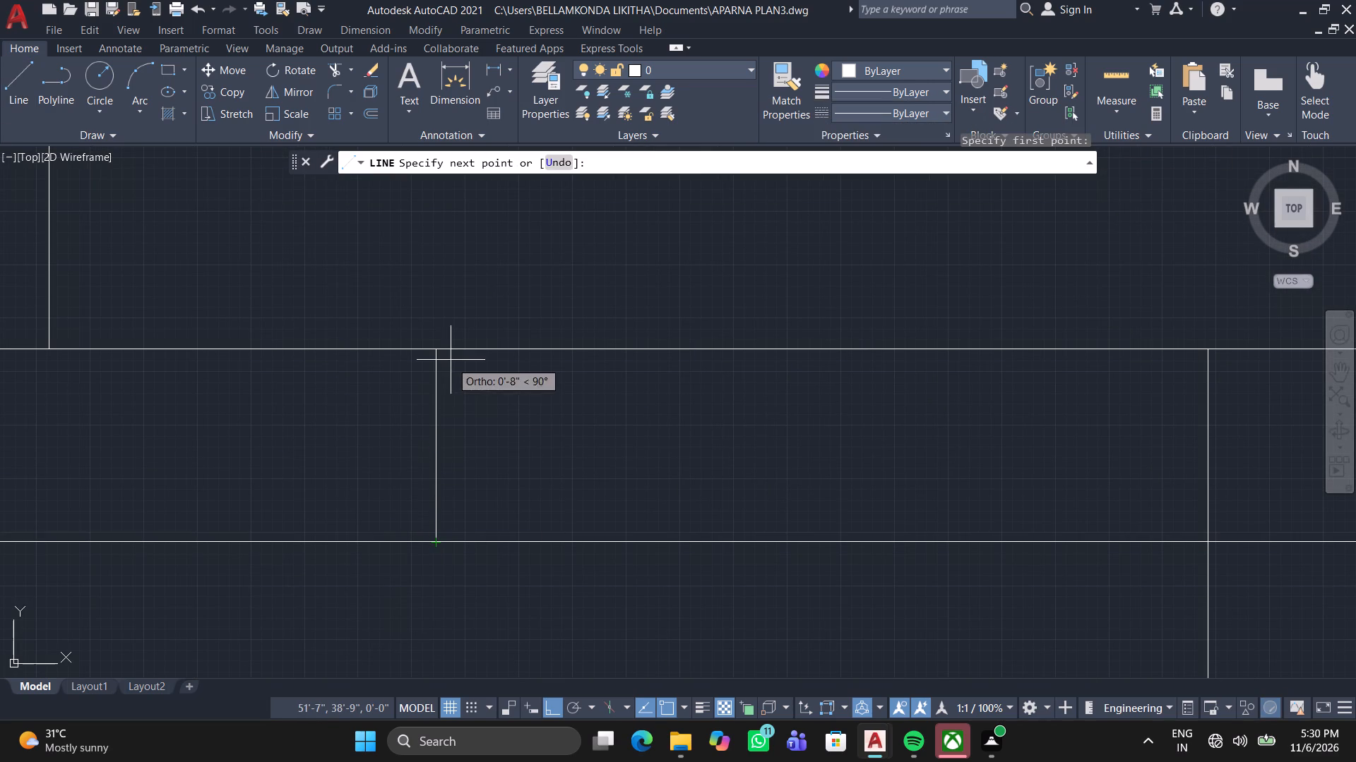
click(438, 344)
key(space)
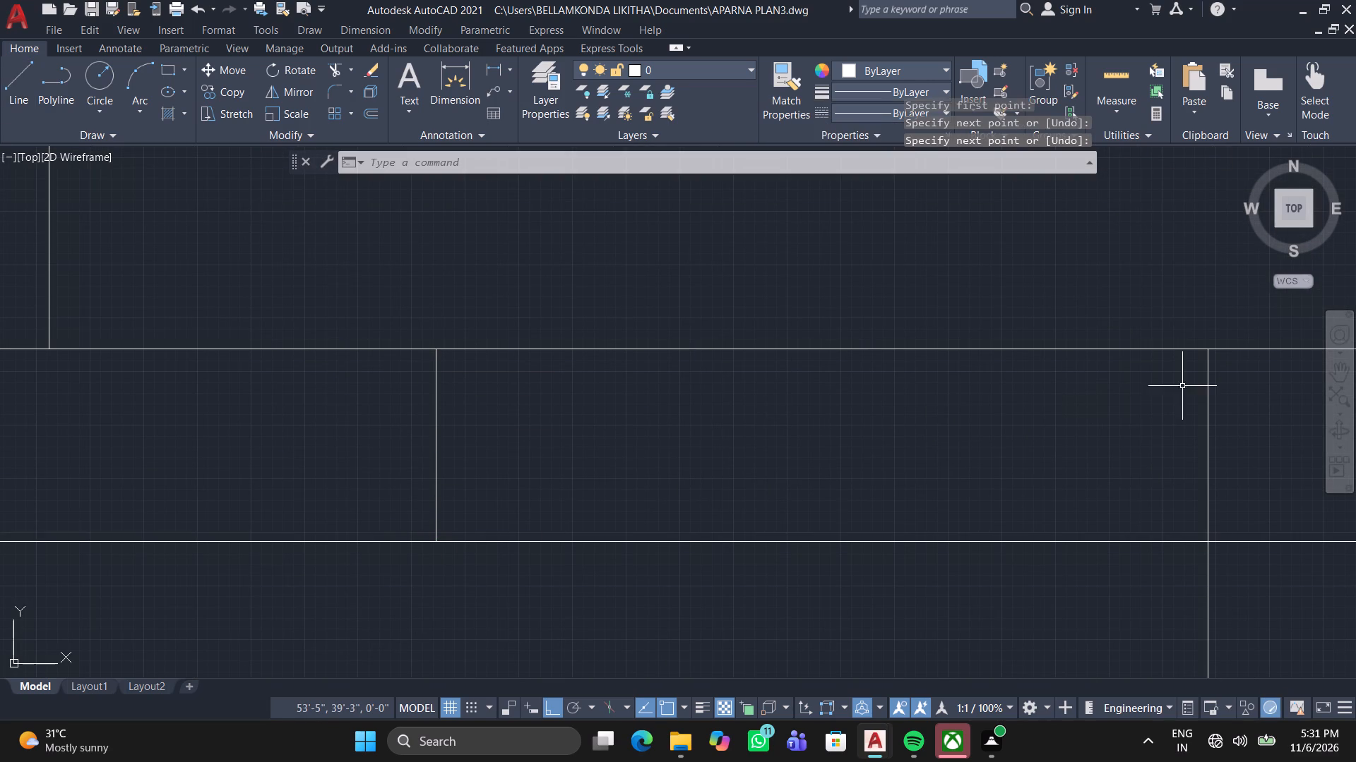
key(space)
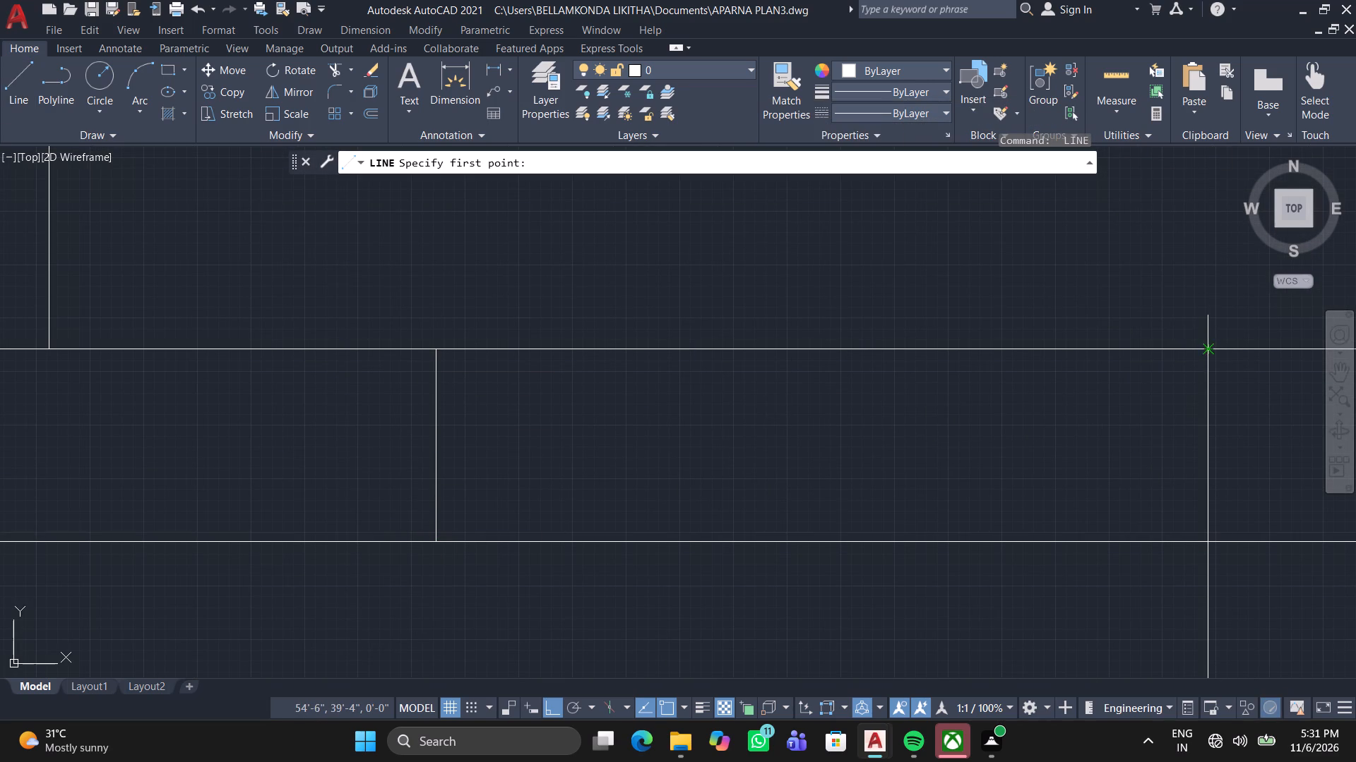
click(1207, 356)
click(1208, 542)
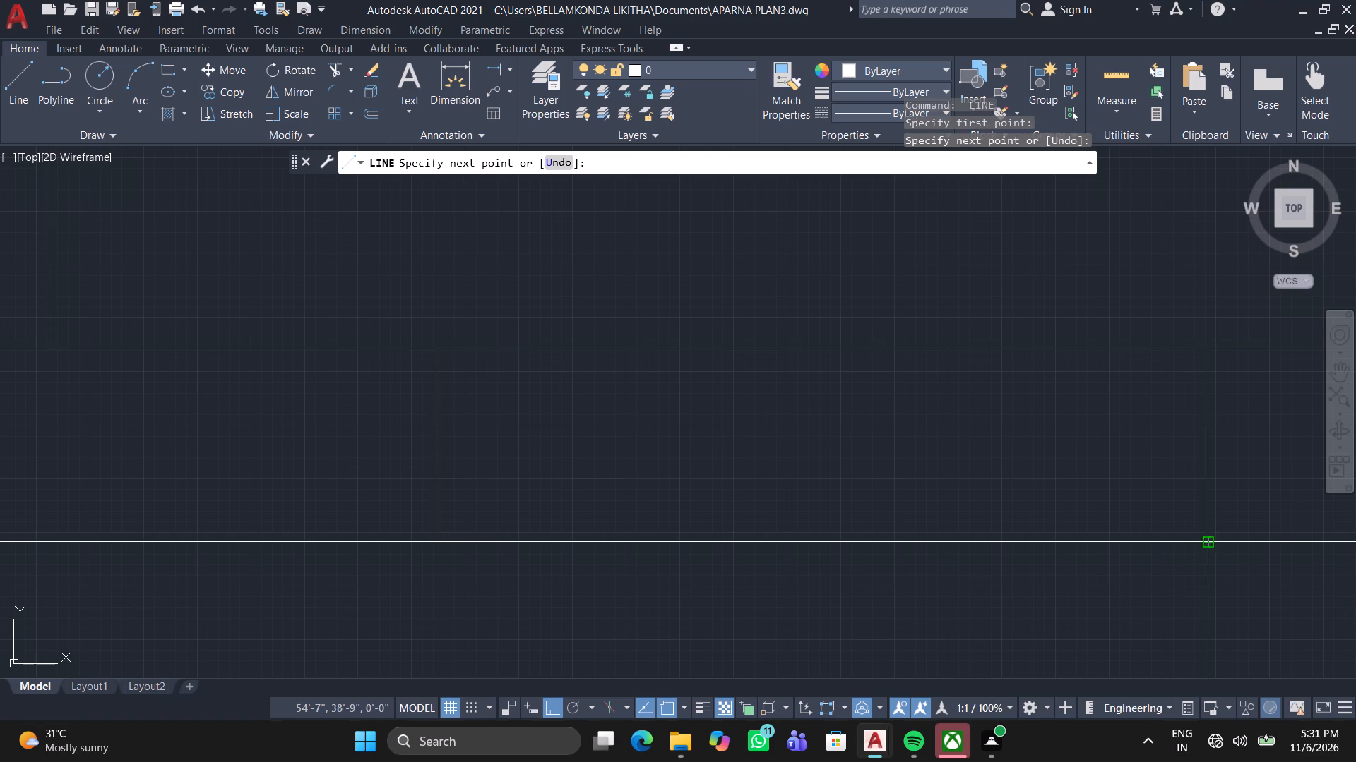
key(space)
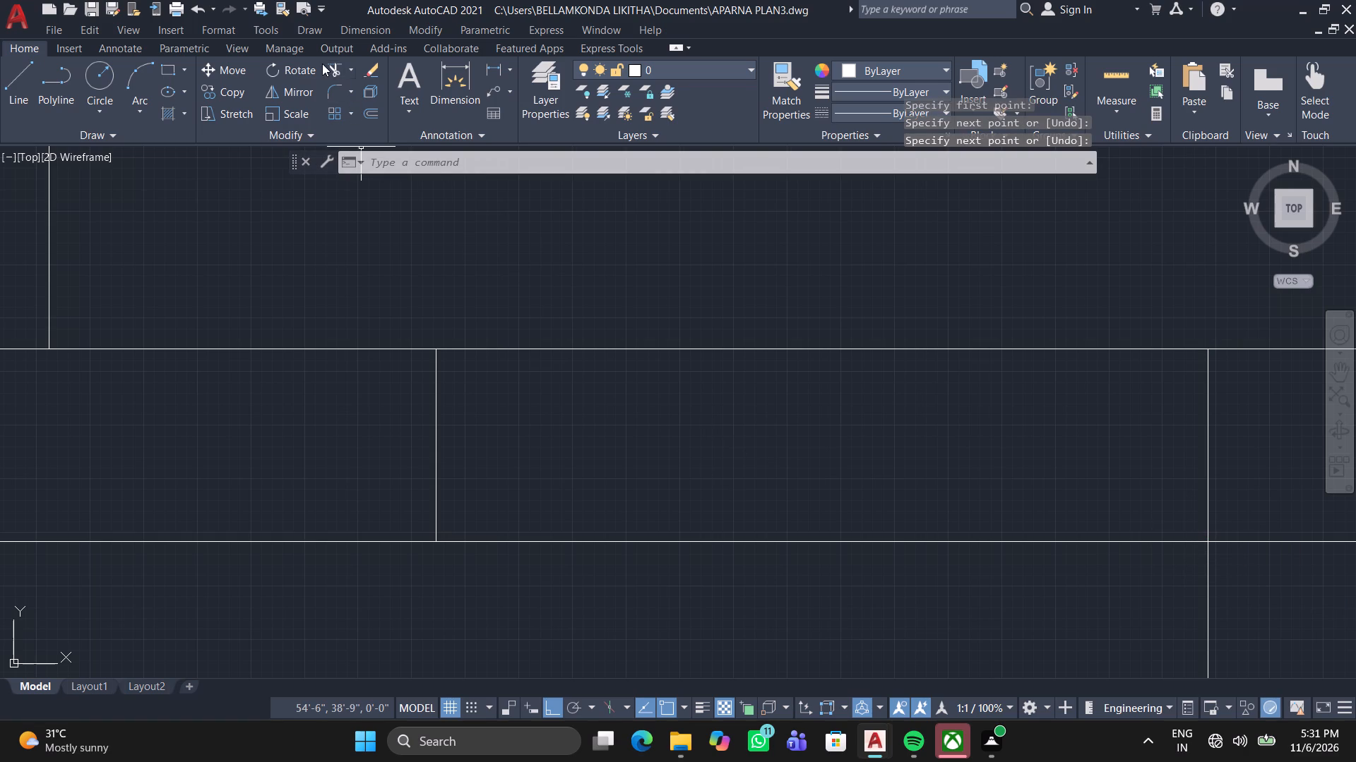
Trim both wall lines between the two short vertical lines to open the passage to the upper stair landing.
click(335, 64)
click(605, 351)
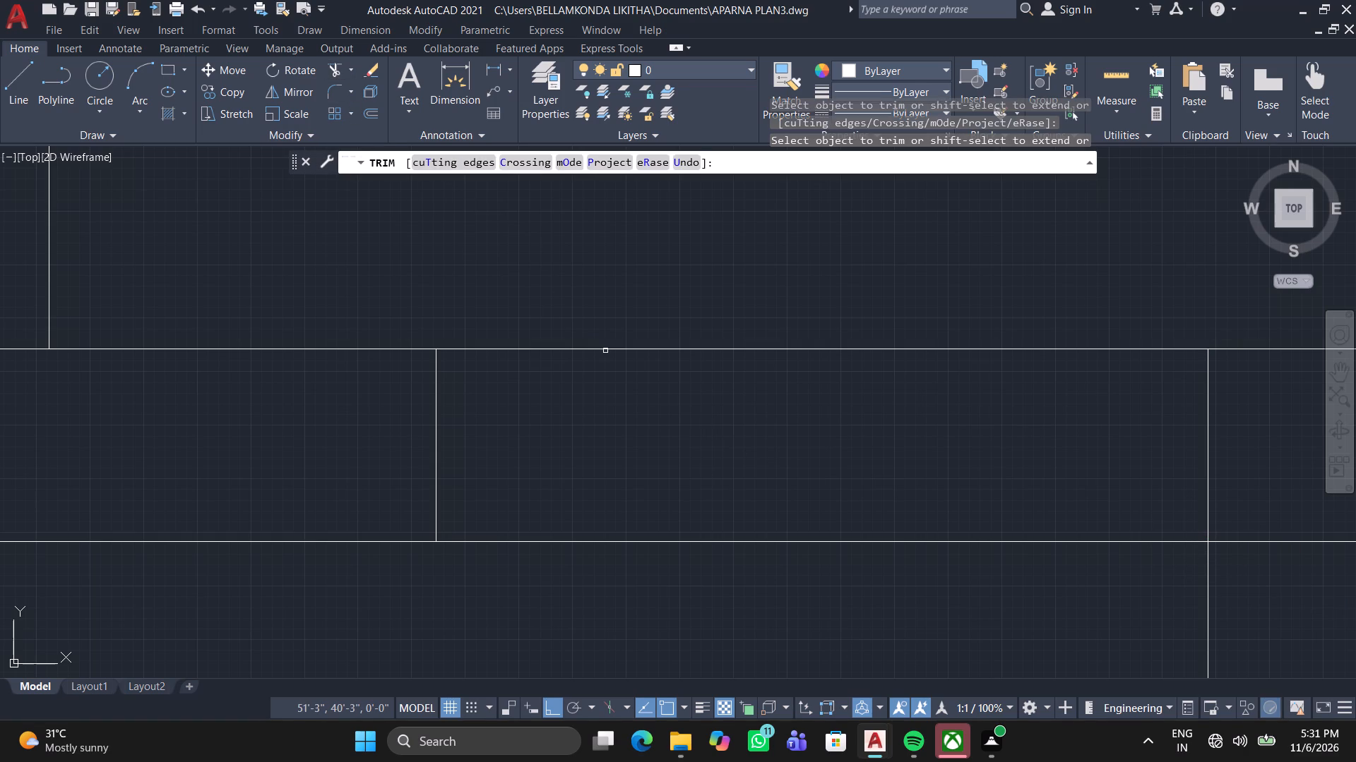
click(655, 347)
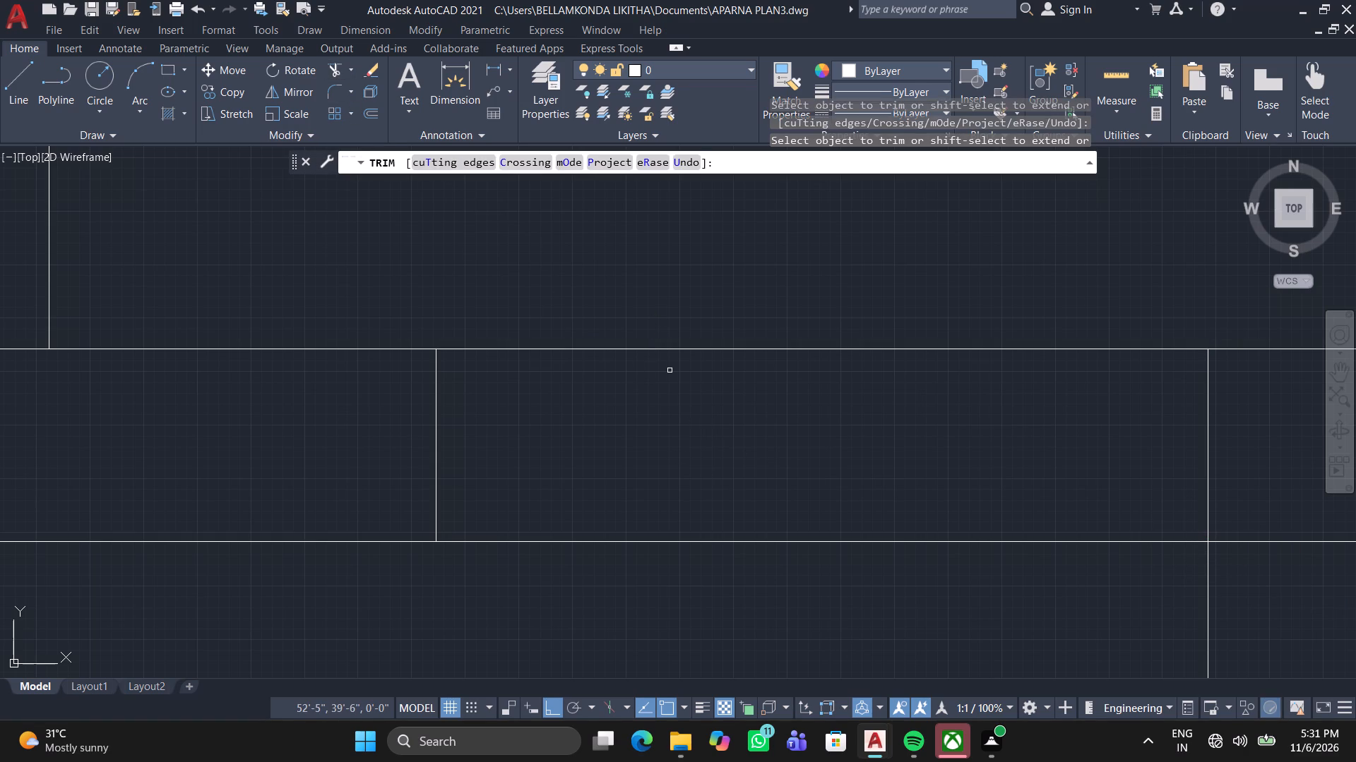
click(681, 350)
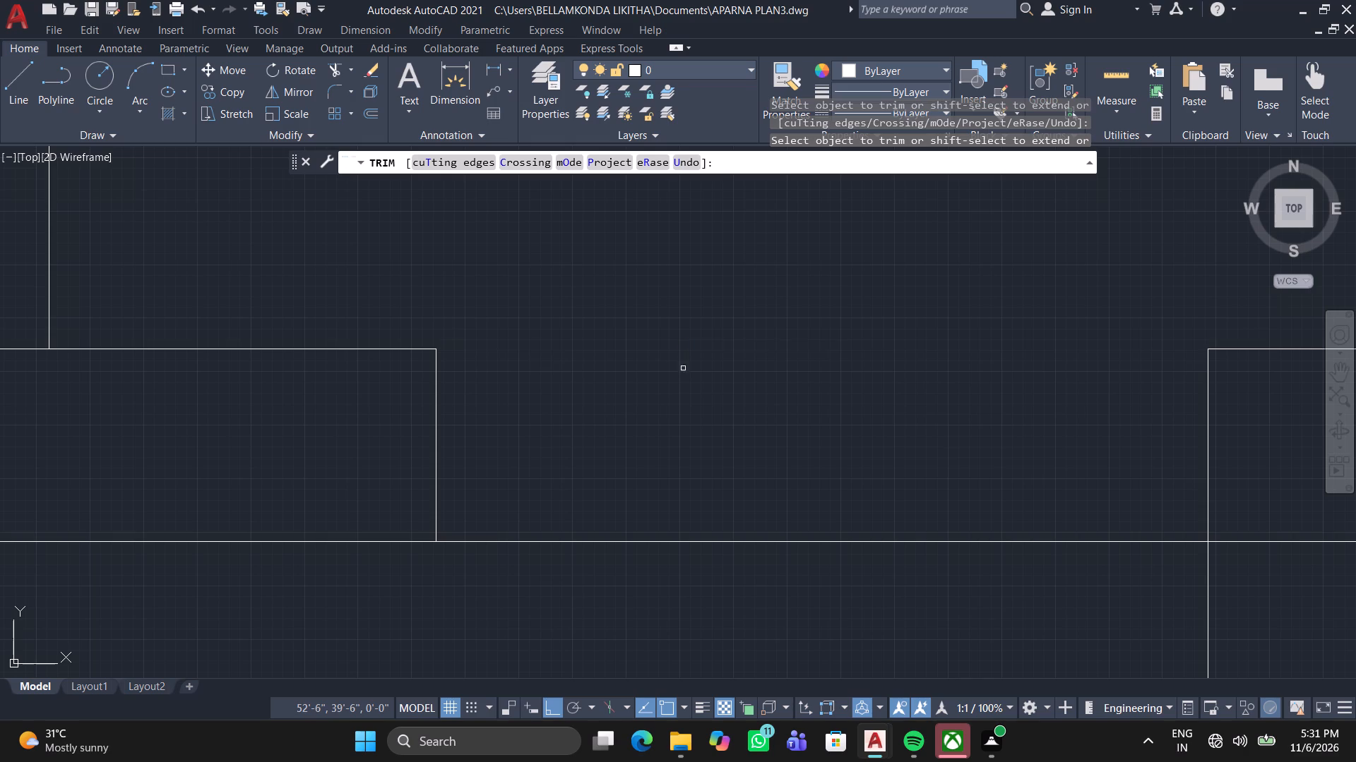
click(673, 540)
scroll(678, 557, down, 3)
click(670, 593)
click(688, 516)
Examine the new stair opening, the walls around it and the overall floor plan layout.
scroll(684, 525, down, 2)
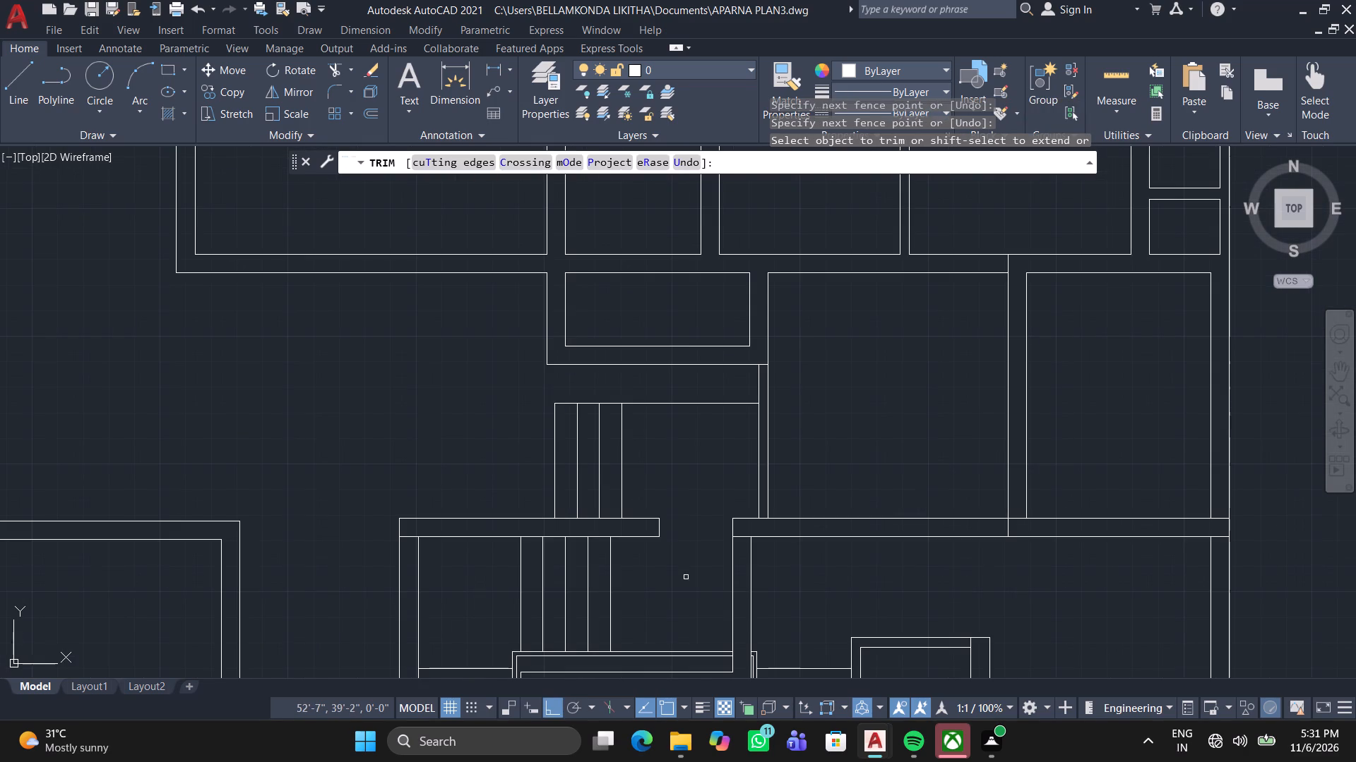
middle_drag(676, 564, 531, 380)
middle_drag(671, 268, 612, 435)
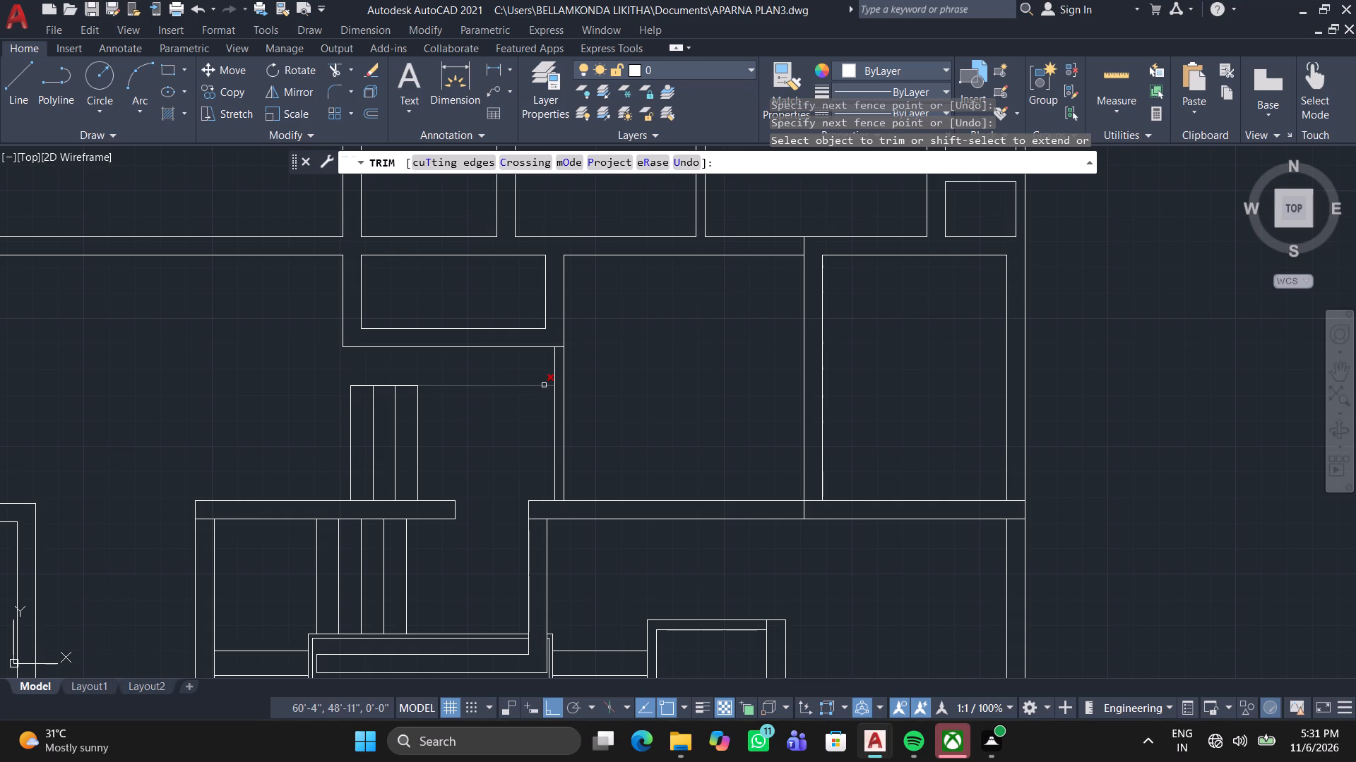
middle_drag(549, 393, 629, 394)
scroll(571, 464, up, 1)
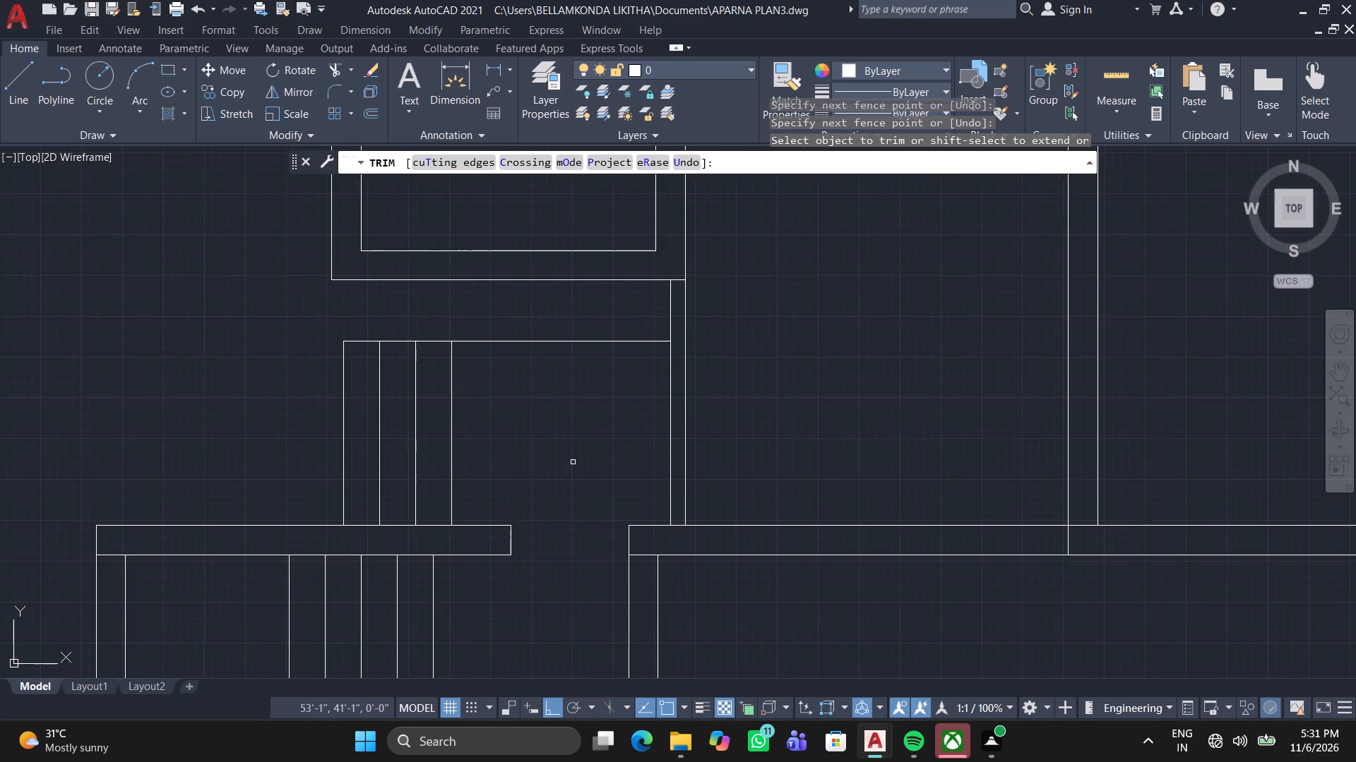
middle_drag(578, 468, 819, 492)
scroll(819, 492, down, 1)
scroll(780, 437, down, 3)
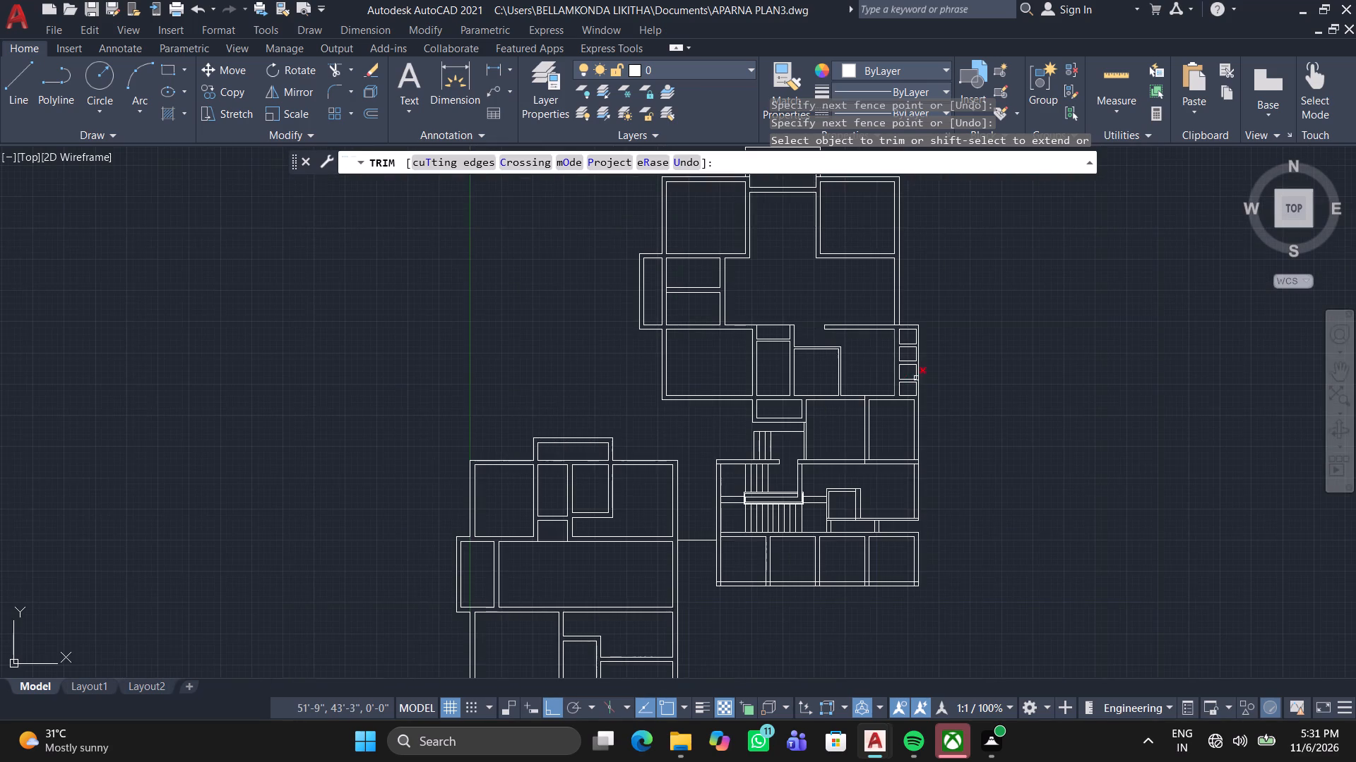
Examine the overall layout of the floor plans and the outer right side of the right-hand plan.
middle_drag(913, 389, 573, 400)
scroll(698, 436, down, 2)
middle_drag(682, 536, 636, 416)
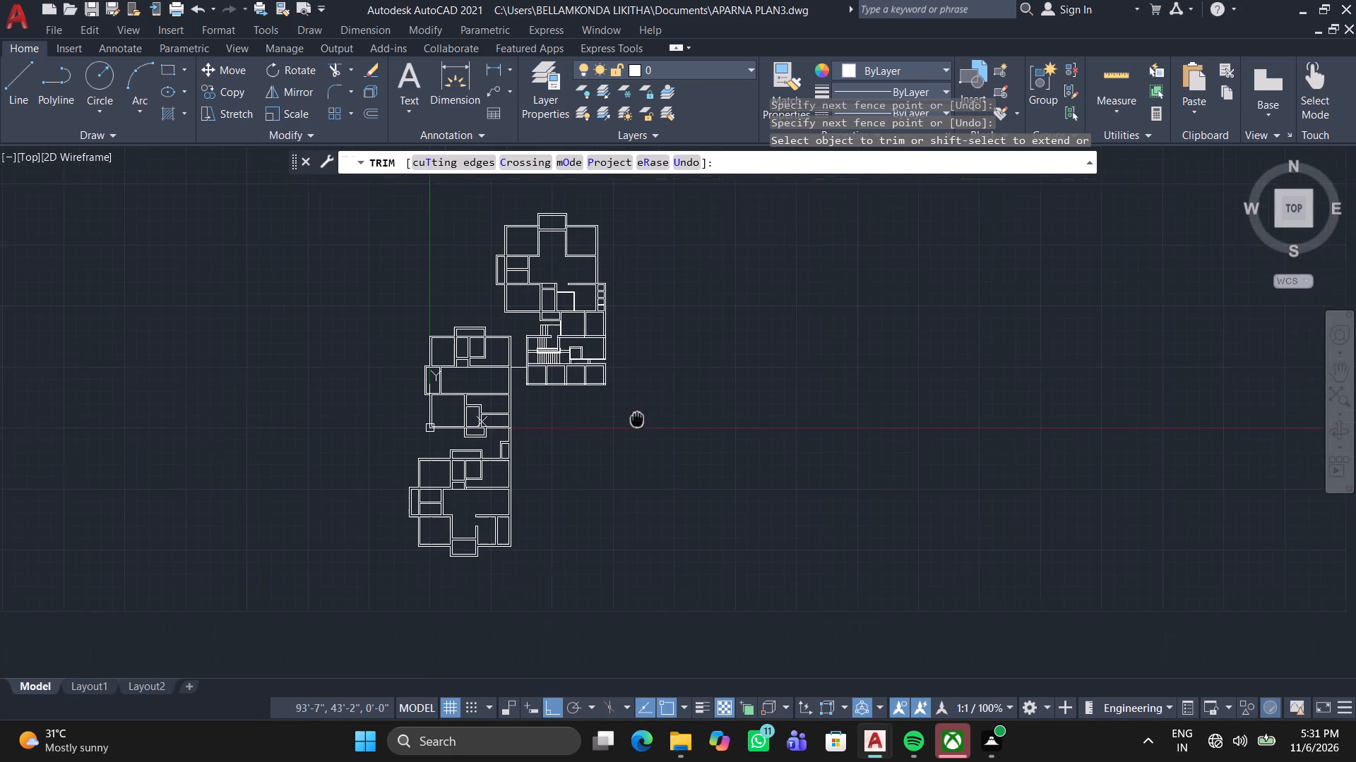
middle_drag(636, 416, 634, 397)
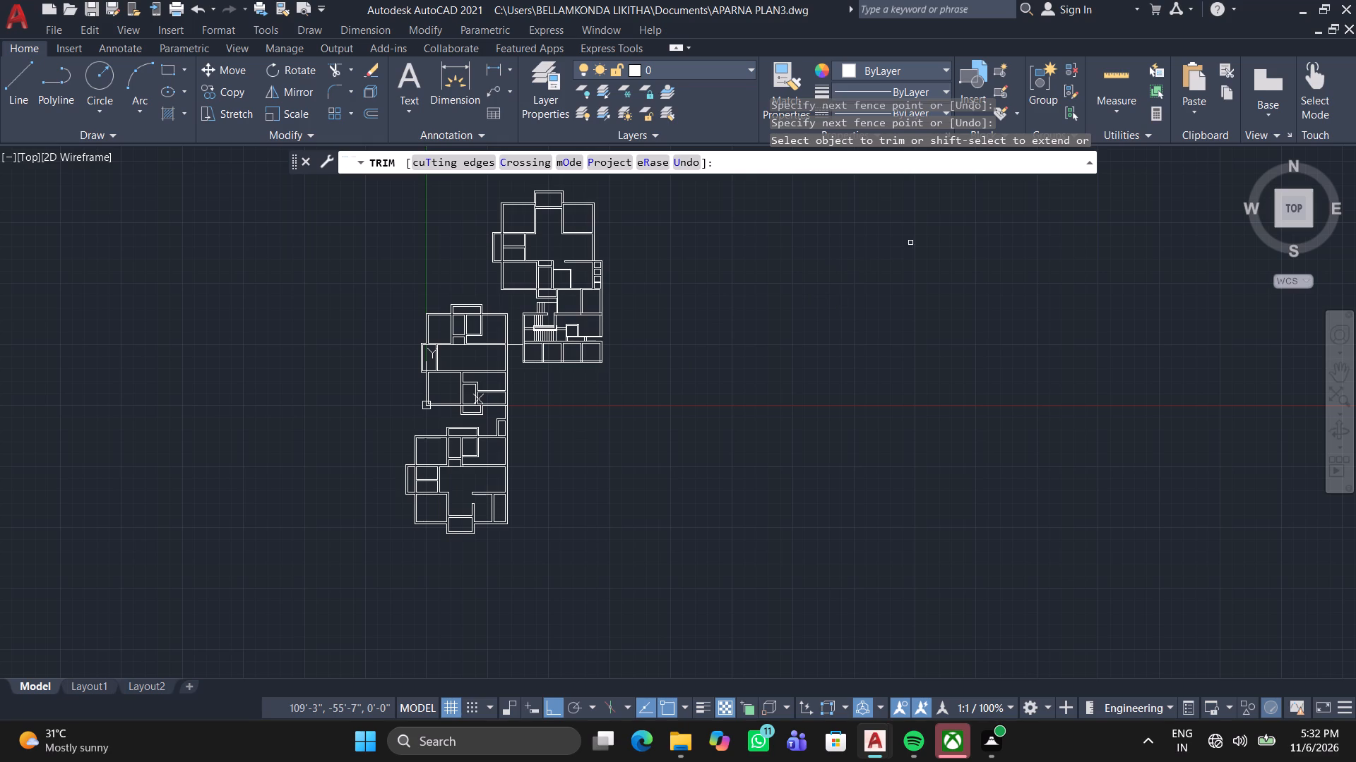
scroll(933, 214, down, 1)
middle_drag(934, 222, 721, 373)
scroll(521, 459, up, 3)
middle_drag(609, 300, 584, 413)
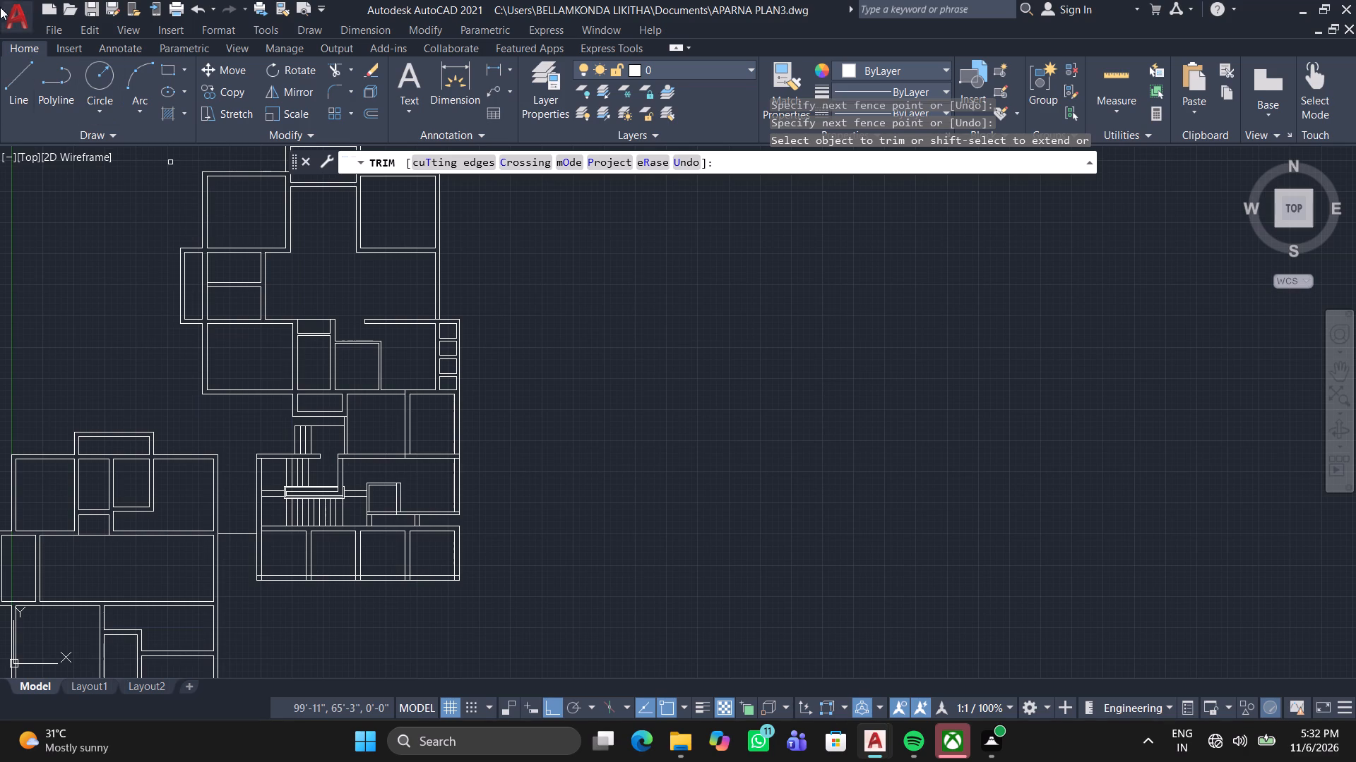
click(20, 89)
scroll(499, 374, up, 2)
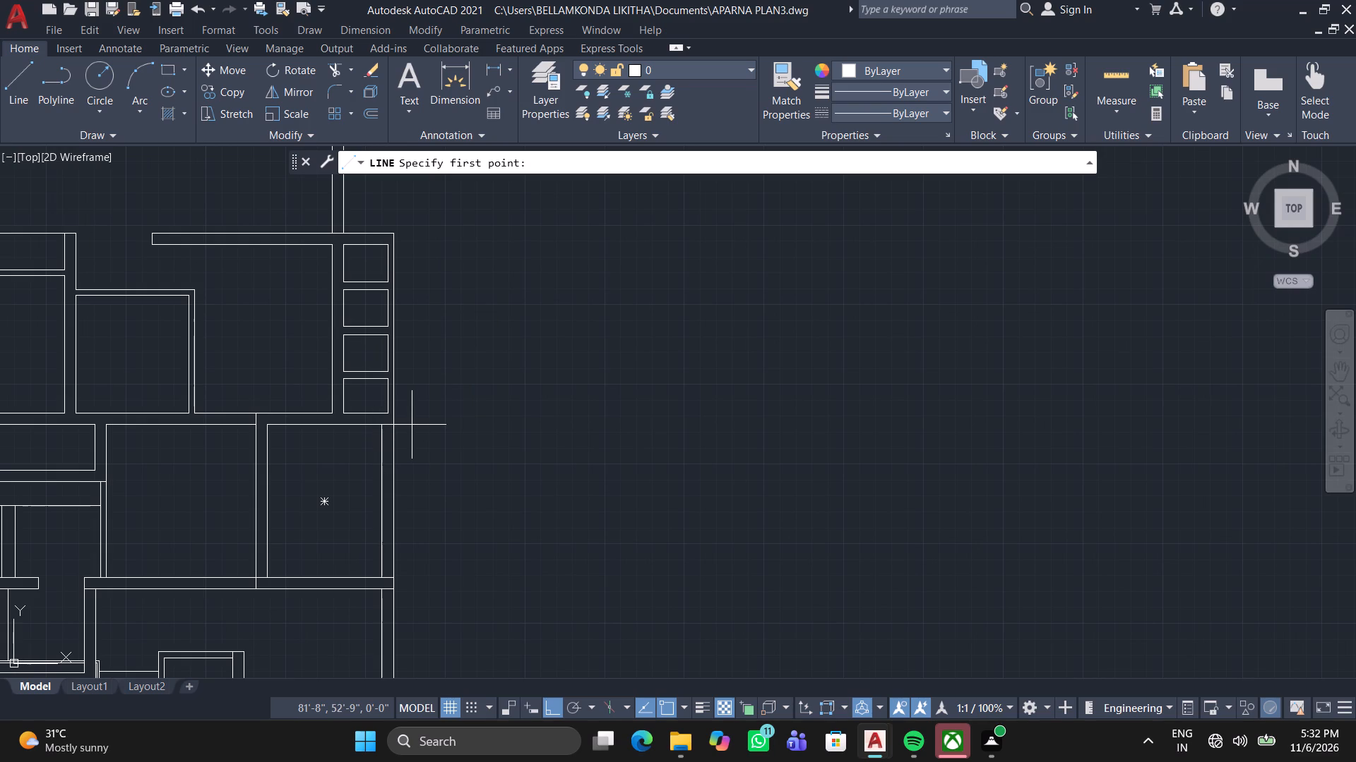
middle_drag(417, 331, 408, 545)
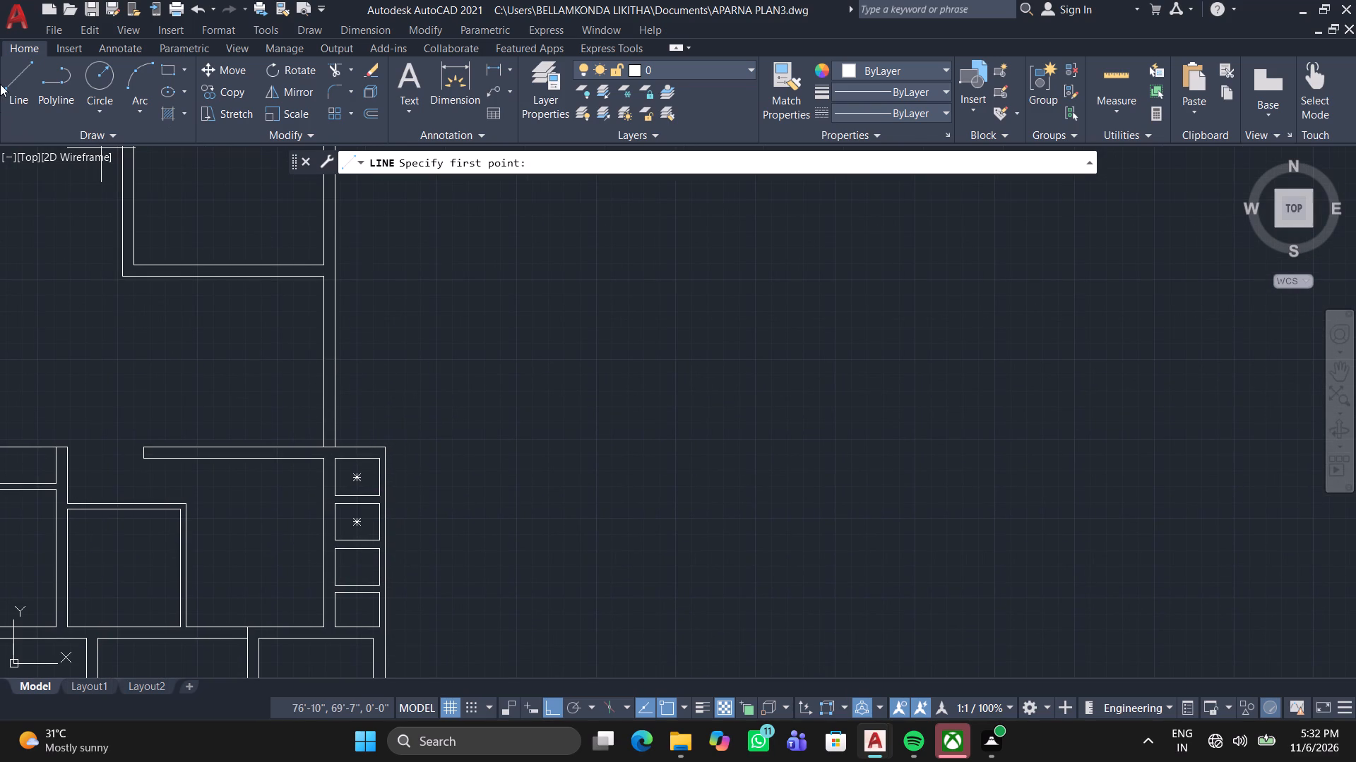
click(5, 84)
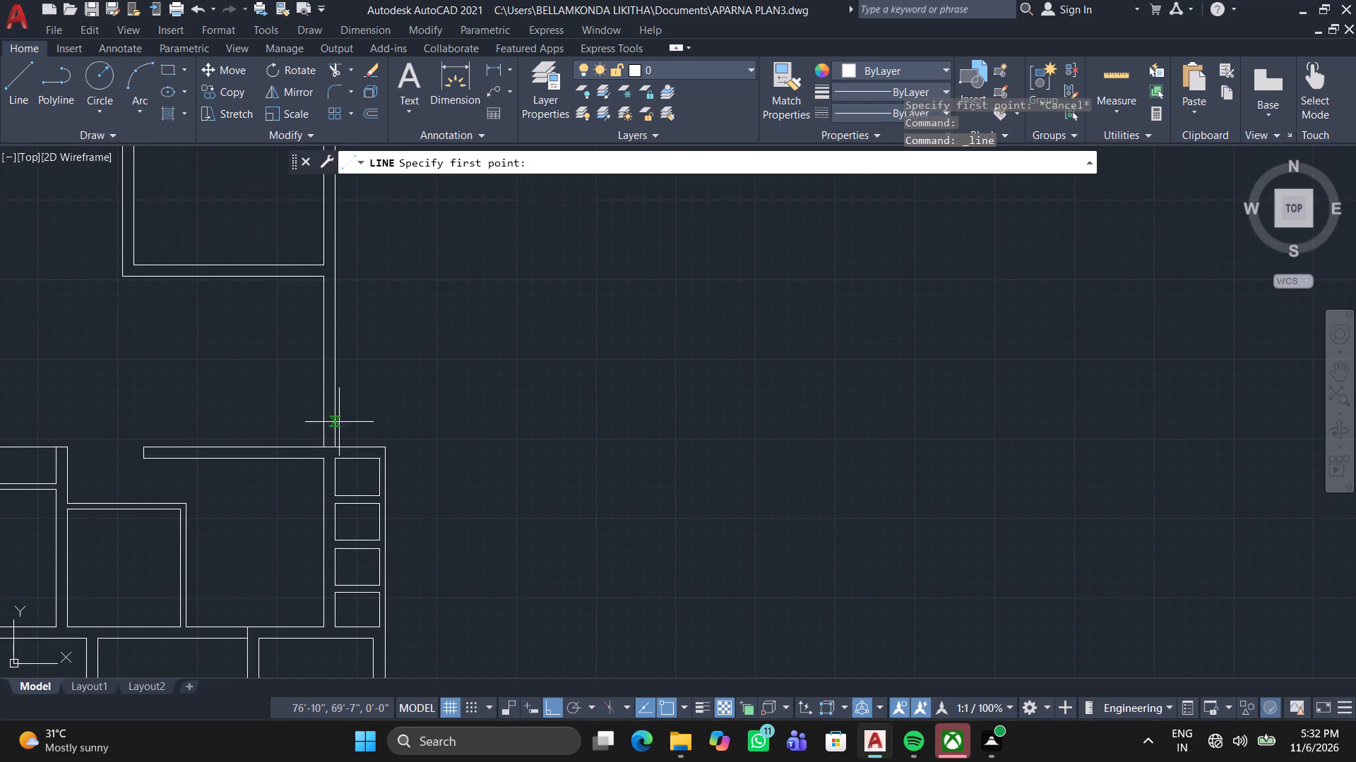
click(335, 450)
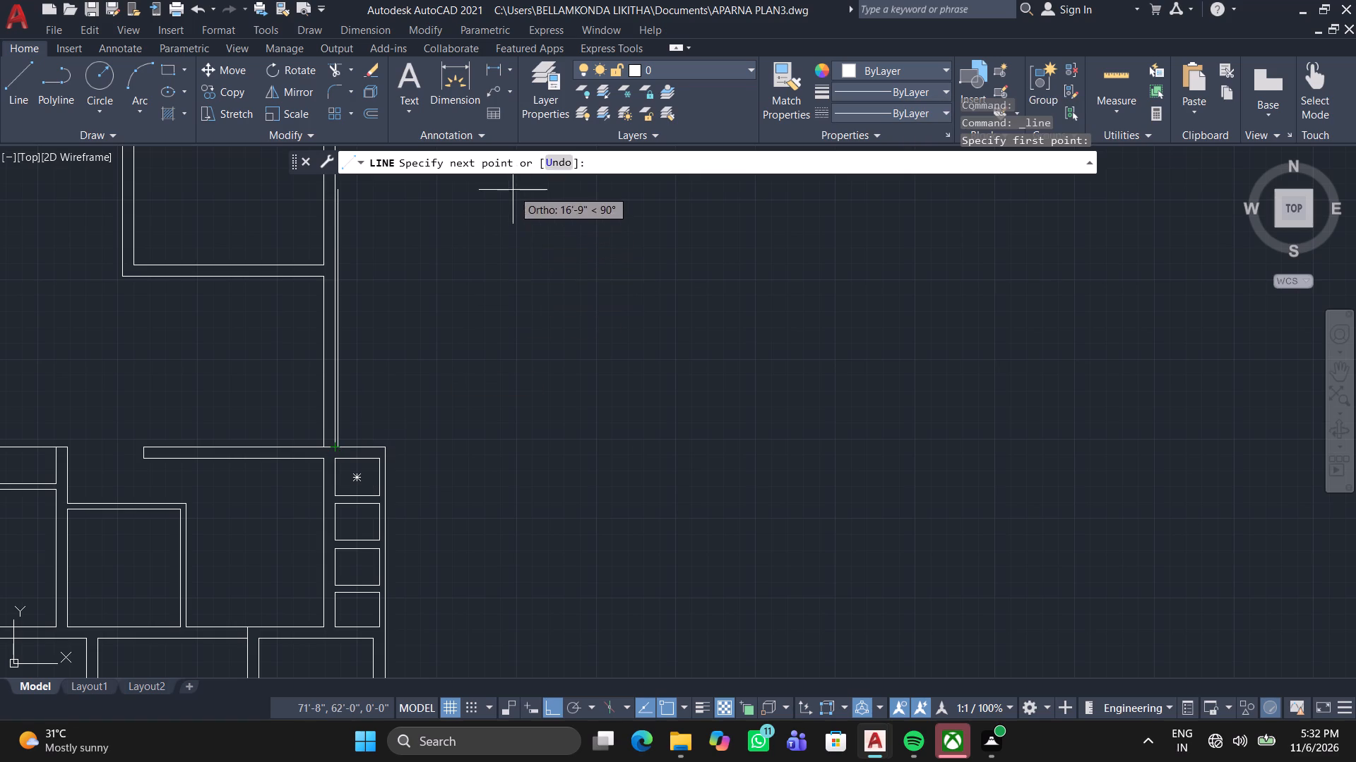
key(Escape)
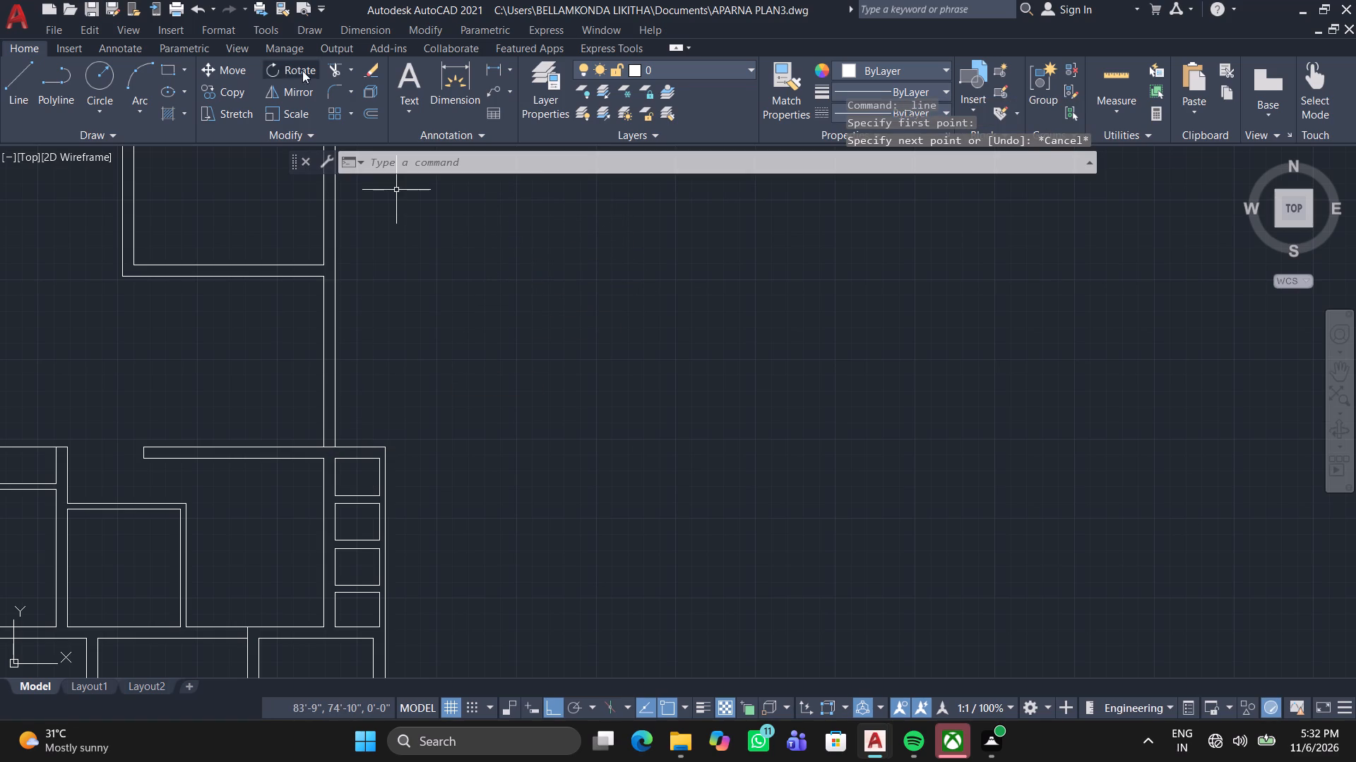
Draw a 10'11" by 14'8" rectangle outward from the right outer wall, starting at the wall corner above the four small boxes.
click(173, 68)
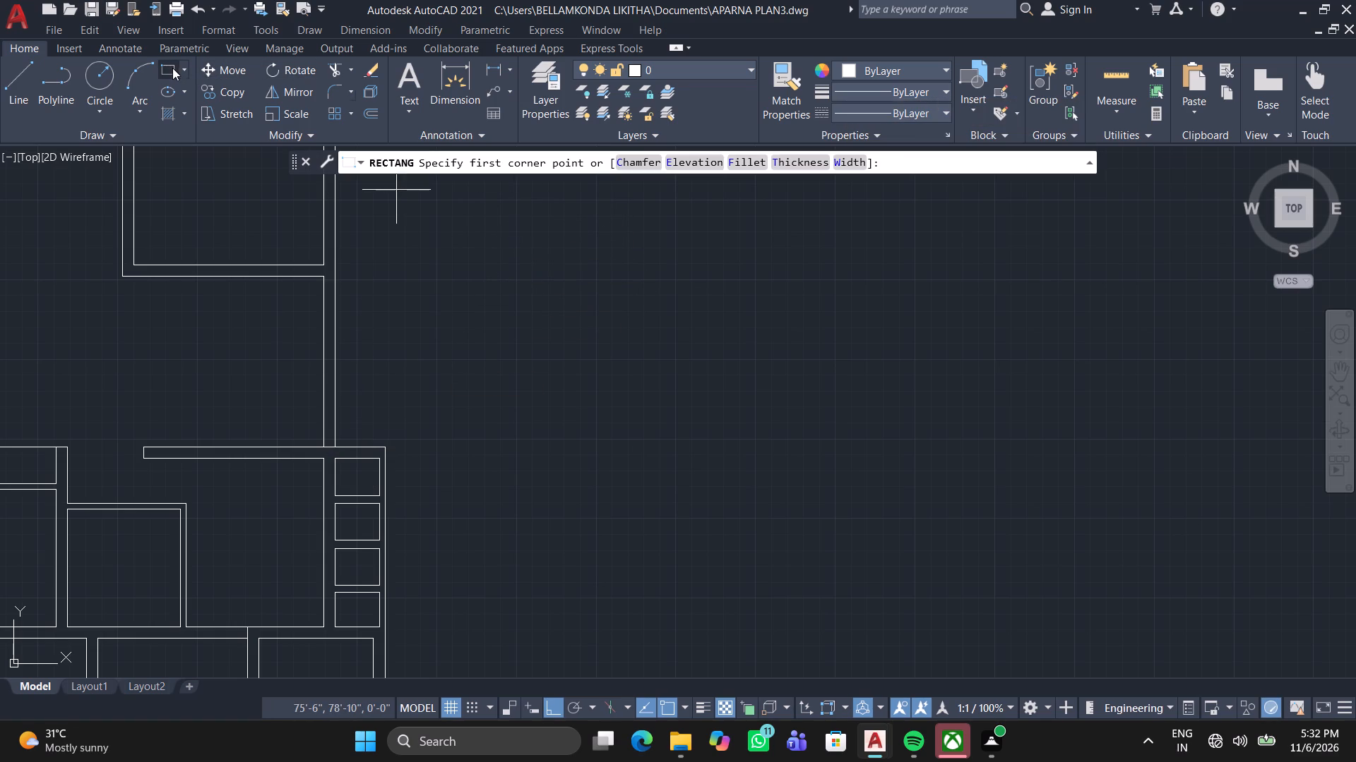
scroll(356, 428, up, 3)
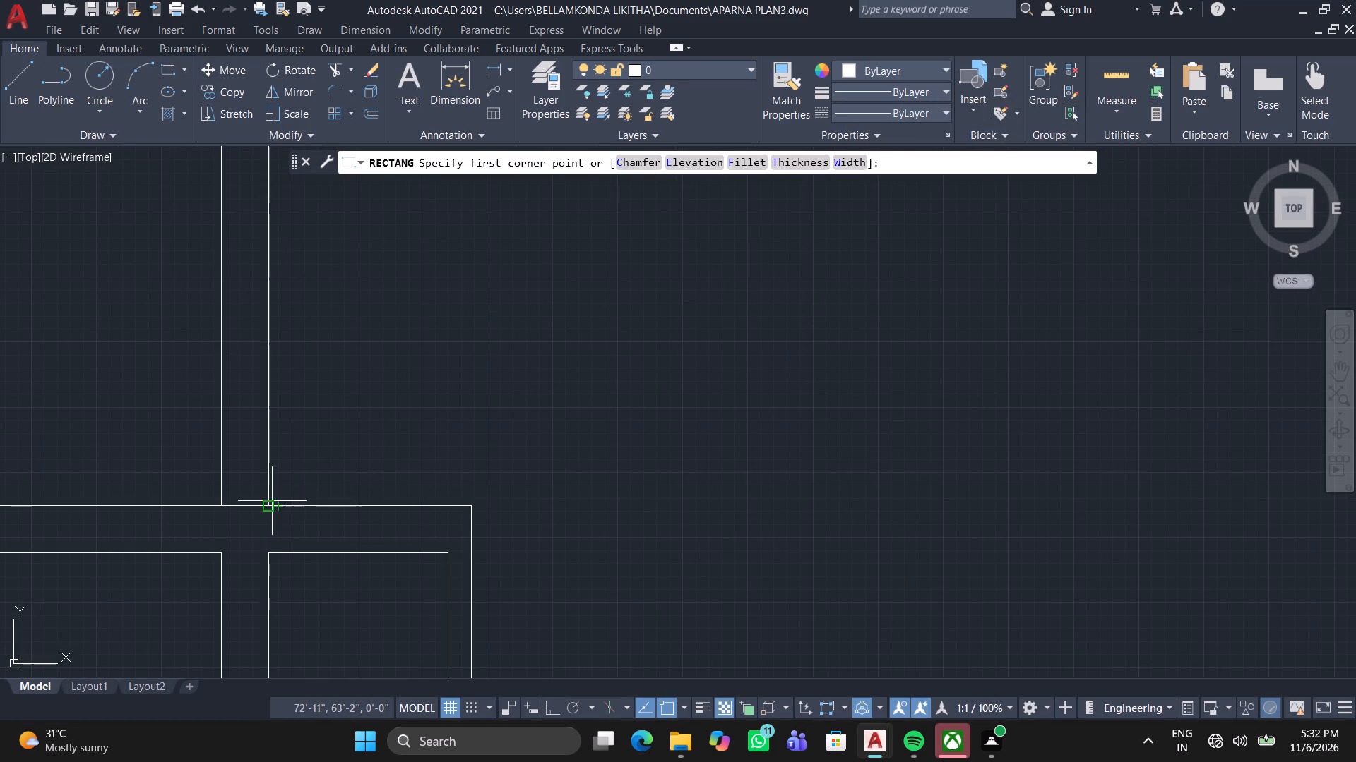
click(270, 502)
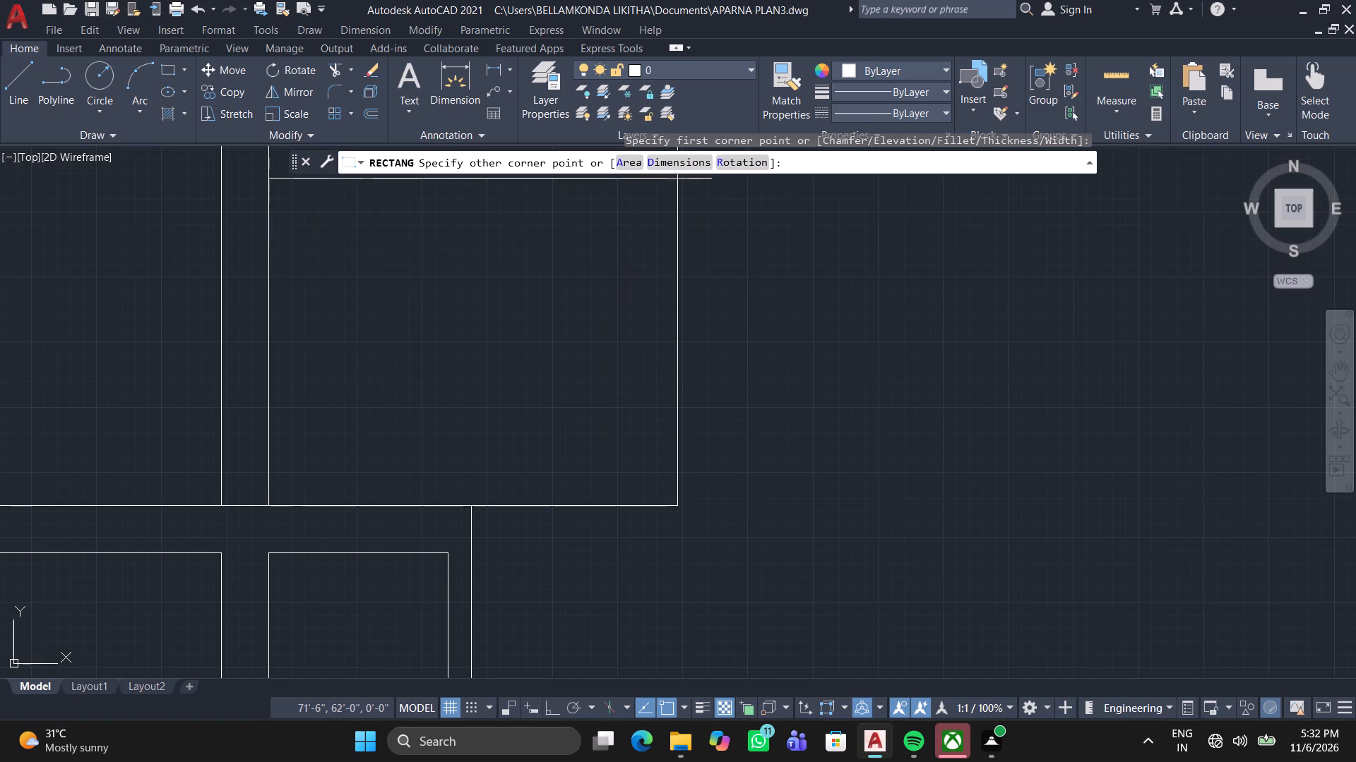
click(677, 162)
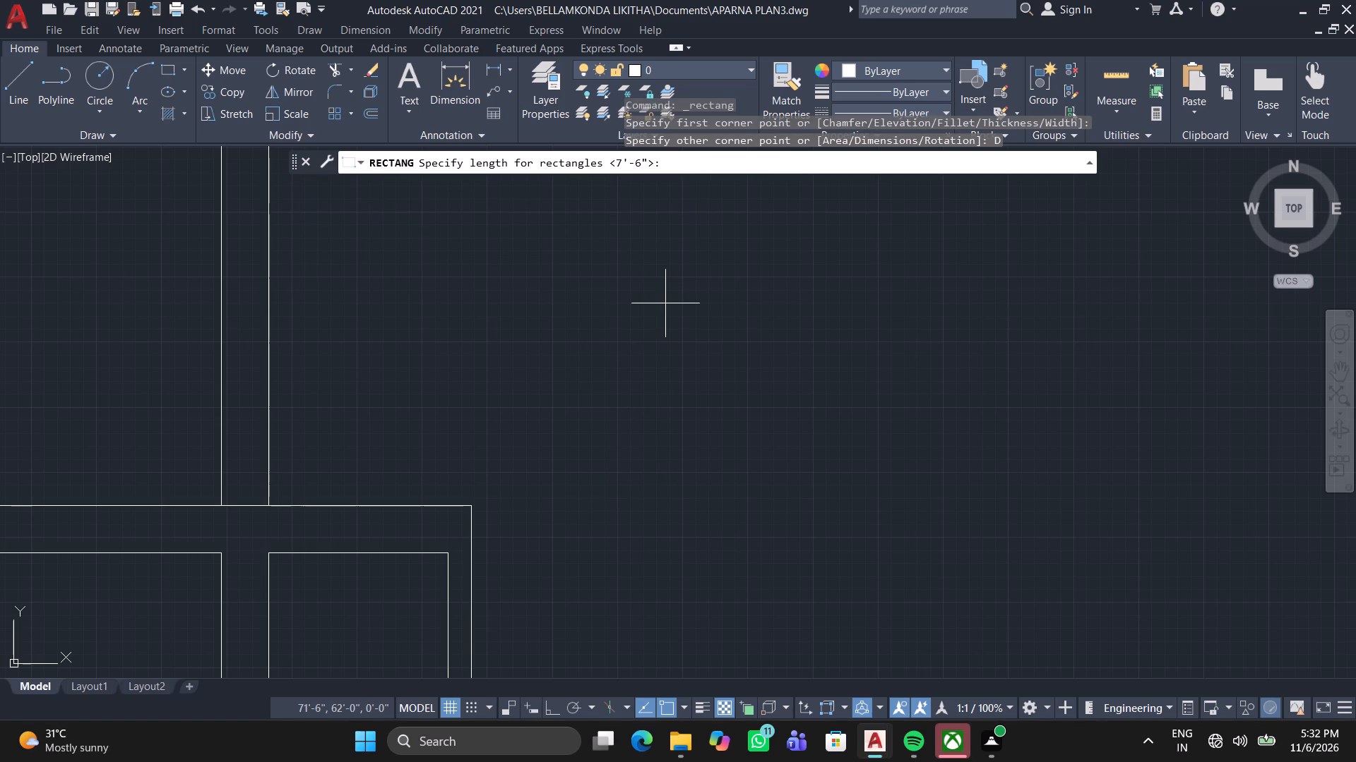
text(10)
key(apostrophe)
text(11)
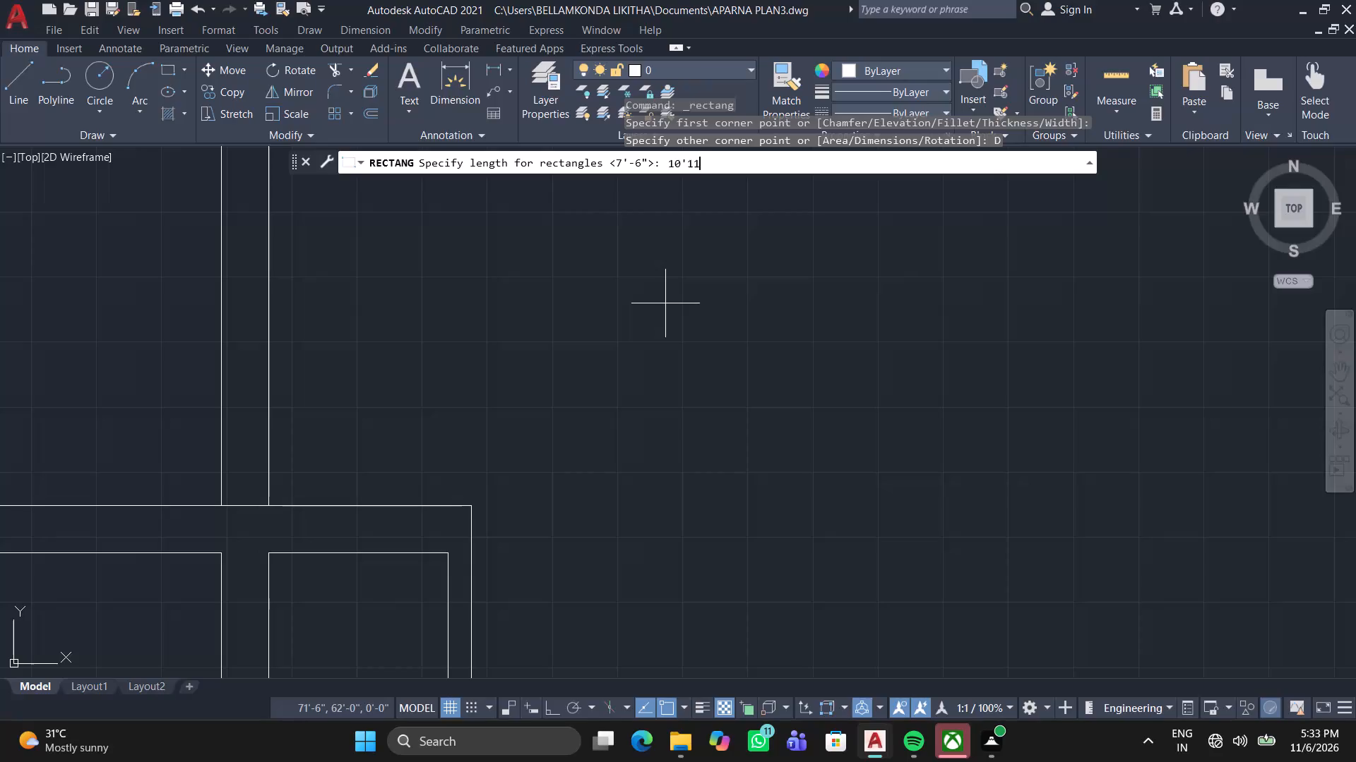
key(Return)
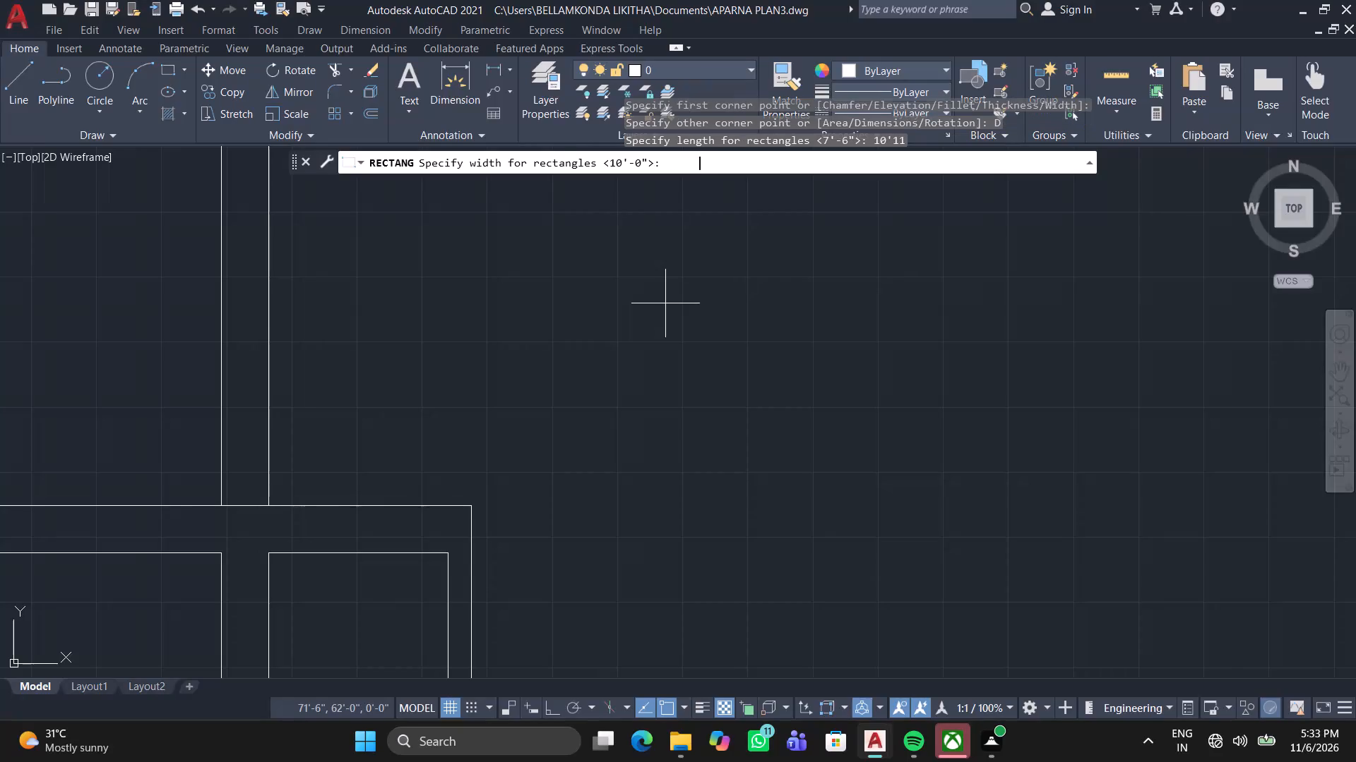
text(14'8)
key(Return)
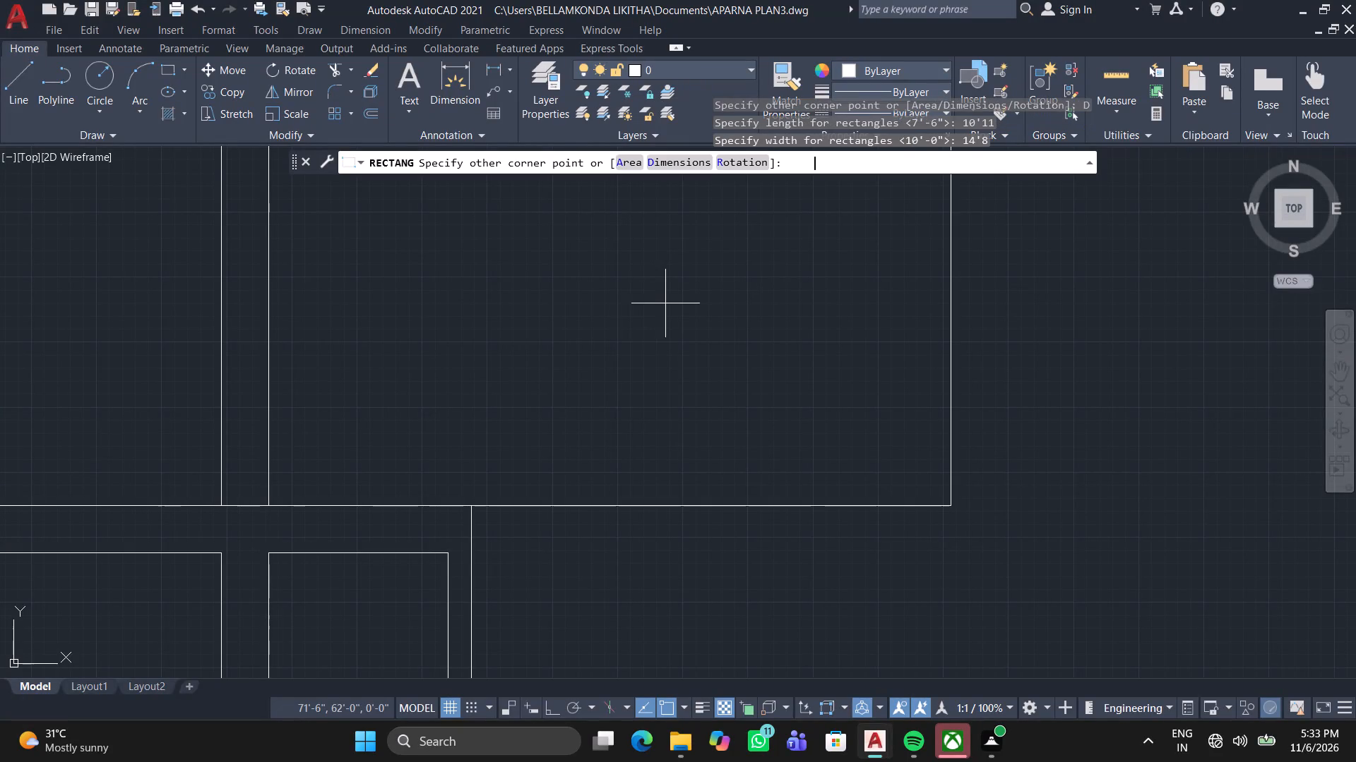
scroll(665, 310, down, 3)
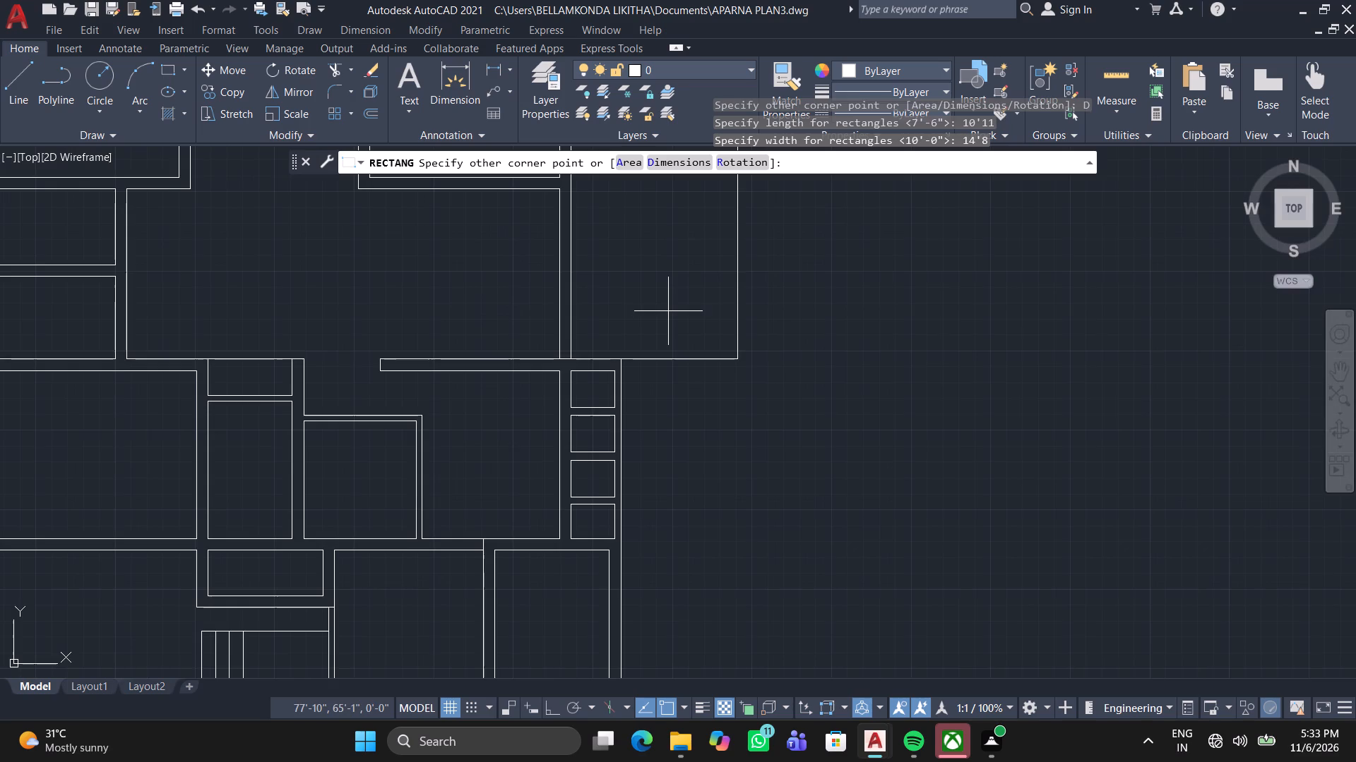
middle_drag(668, 317, 571, 508)
scroll(598, 491, down, 1)
scroll(600, 477, up, 1)
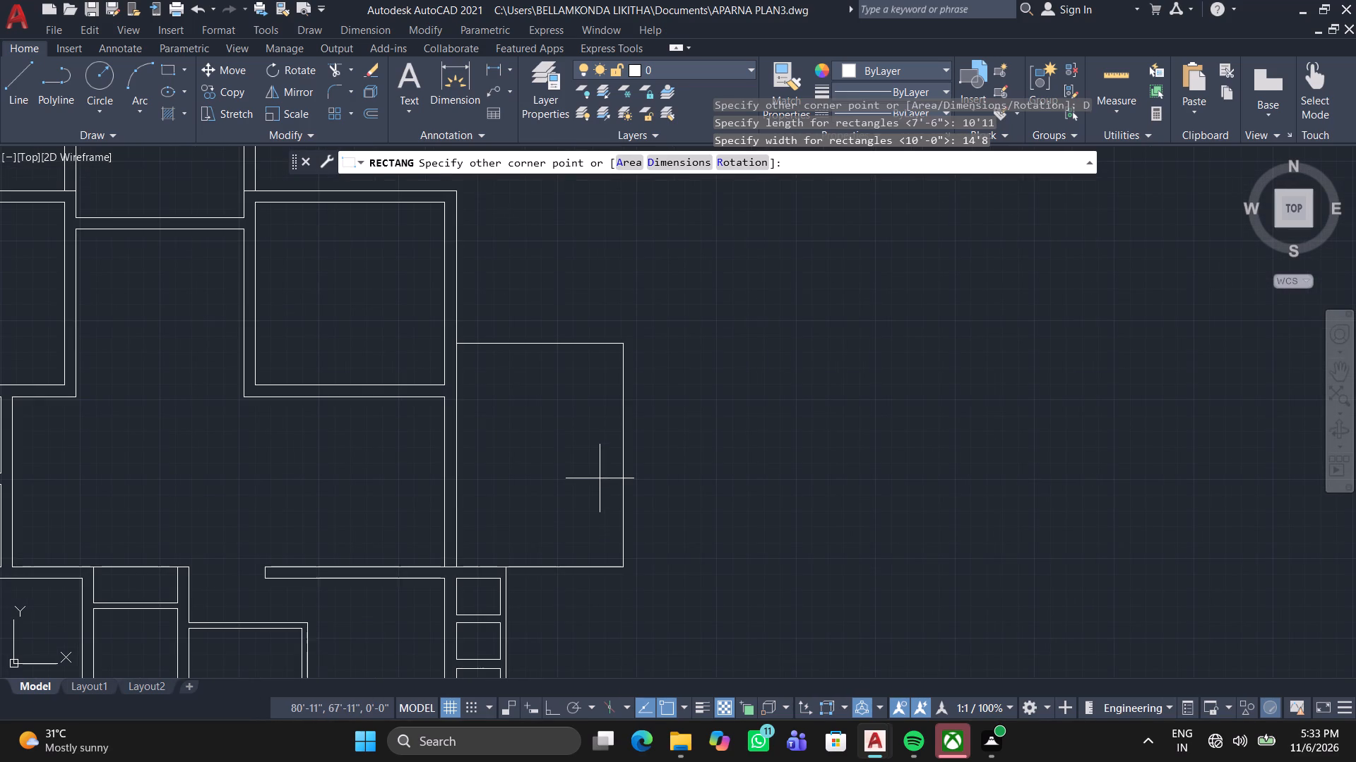
middle_drag(599, 483, 621, 359)
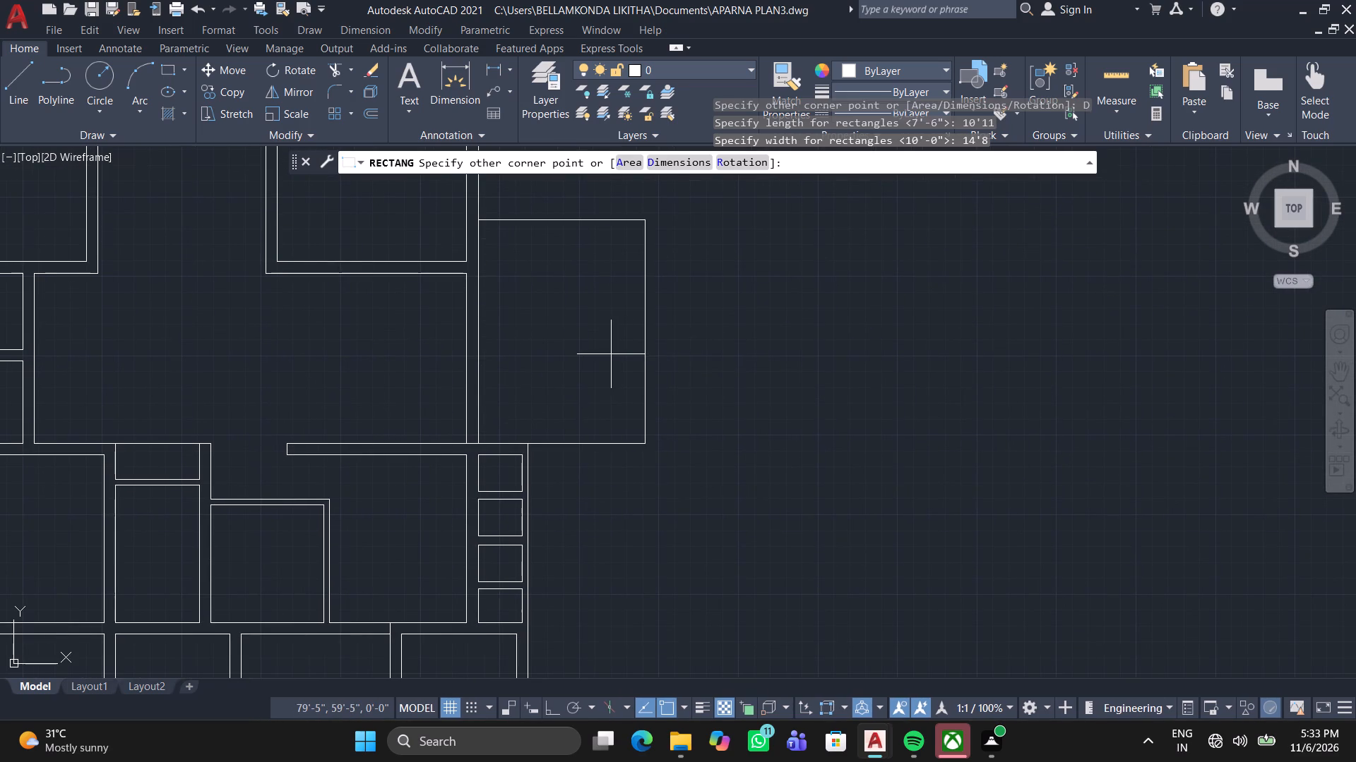
click(609, 356)
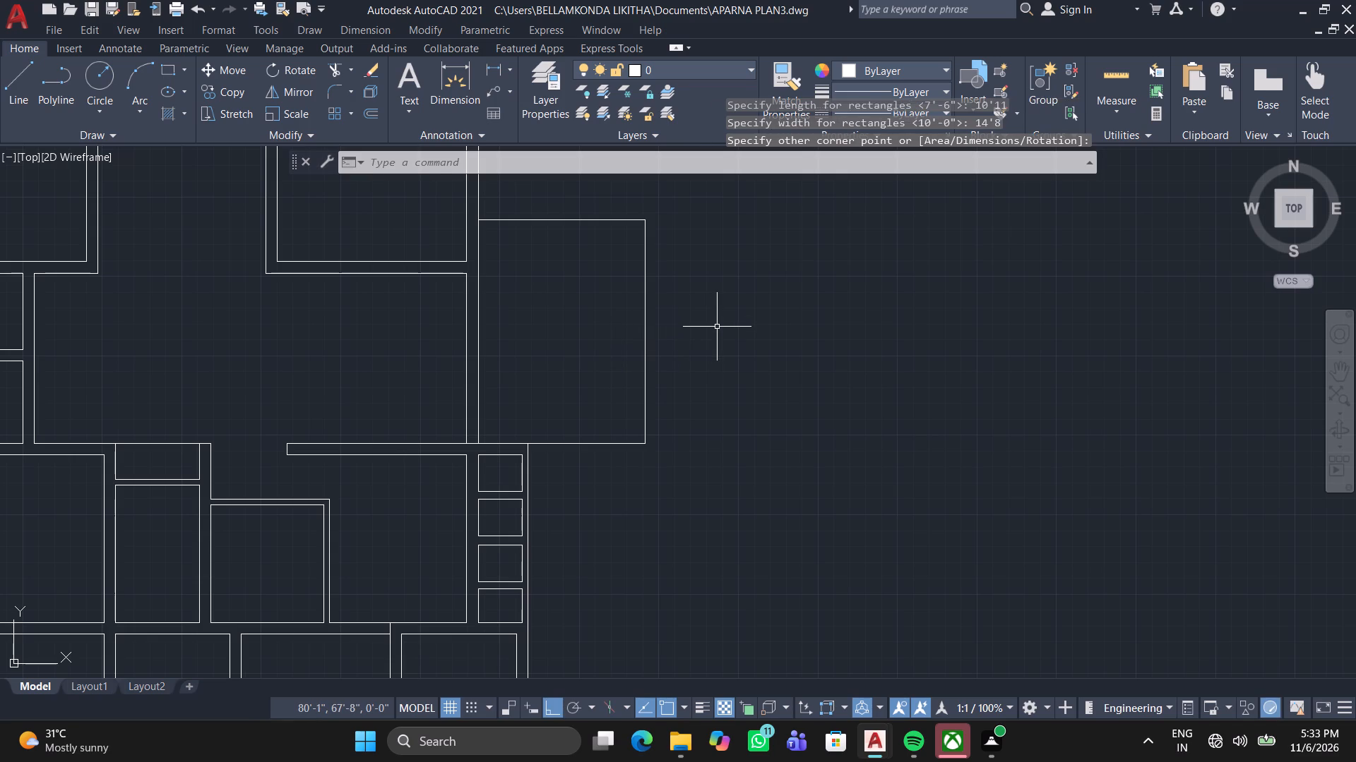
Dimension the new rectangle's bottom edge from the small boxes' outer wall corner to its lower right corner, placing the dimension above the edge.
middle_drag(685, 422, 713, 263)
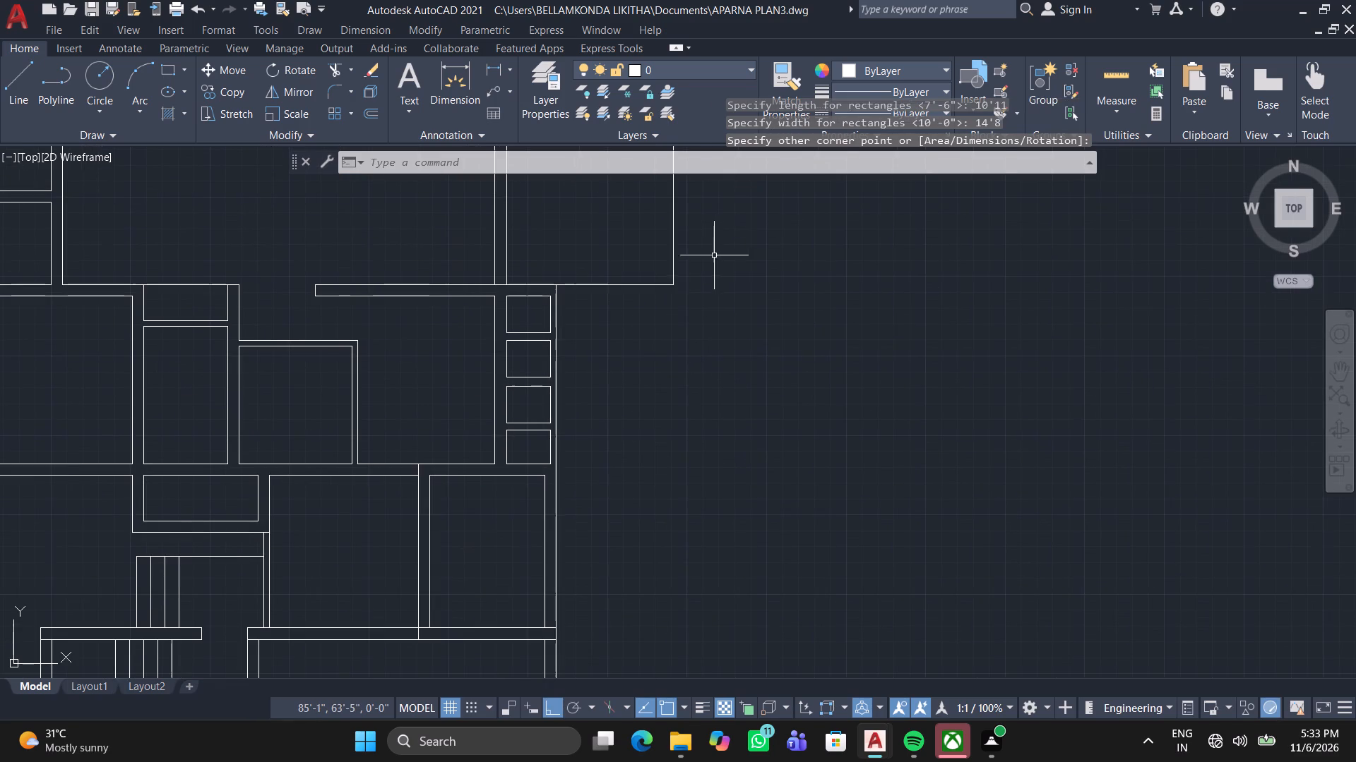
scroll(667, 327, up, 1)
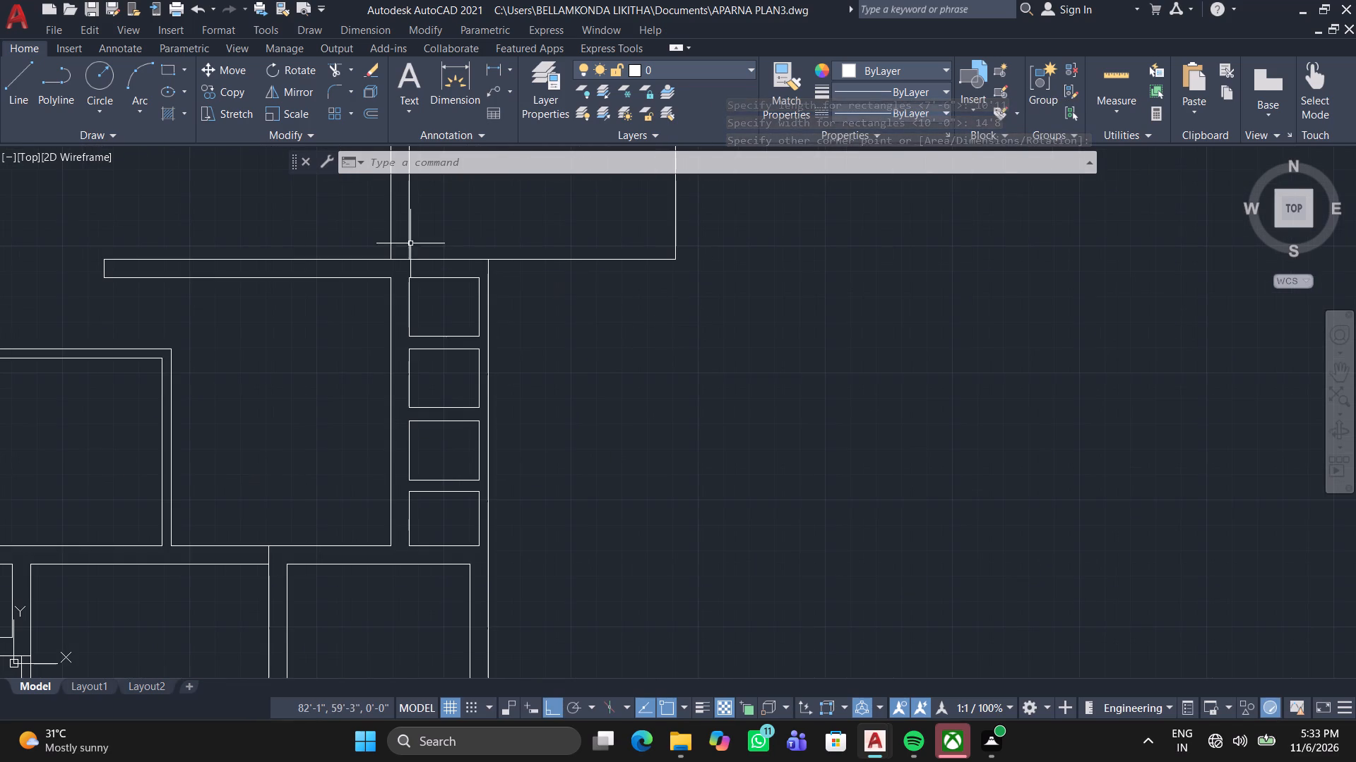
click(466, 79)
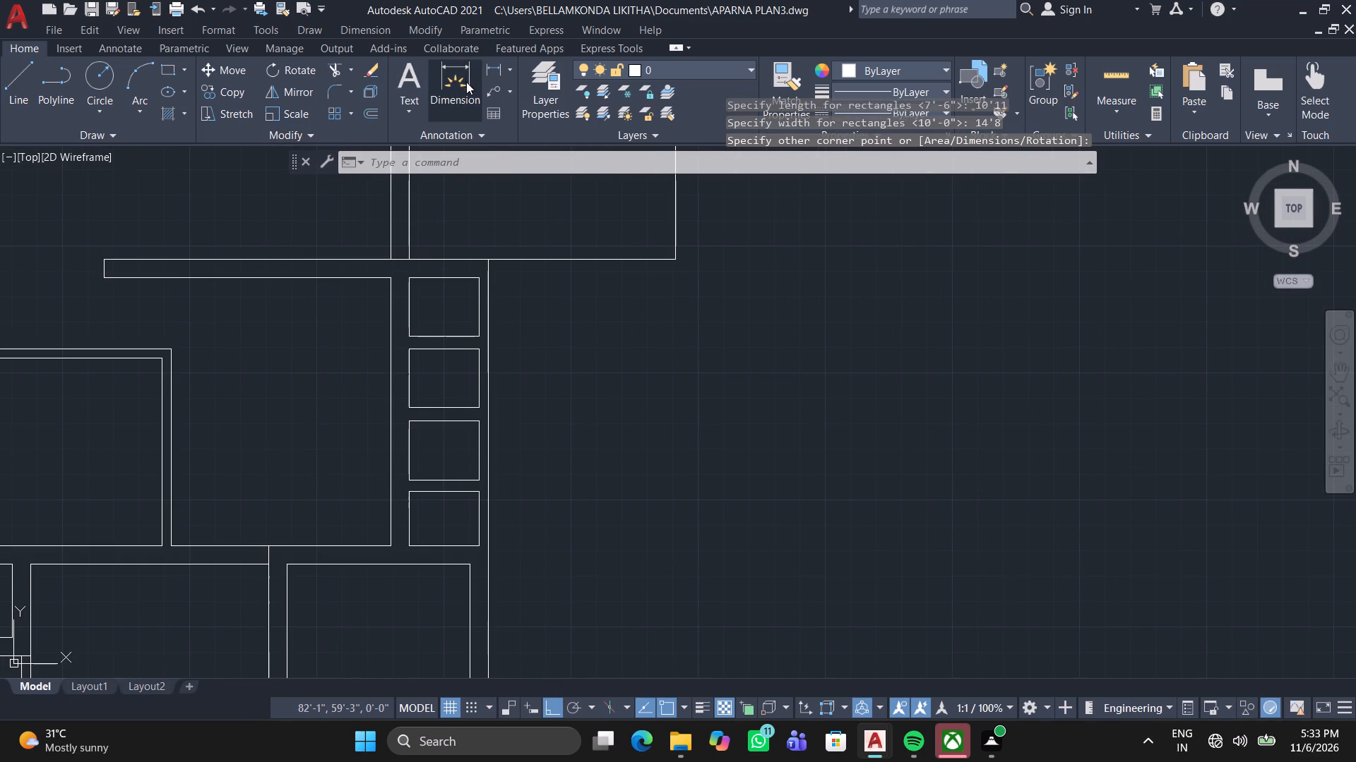
scroll(608, 314, up, 2)
middle_drag(586, 313, 648, 677)
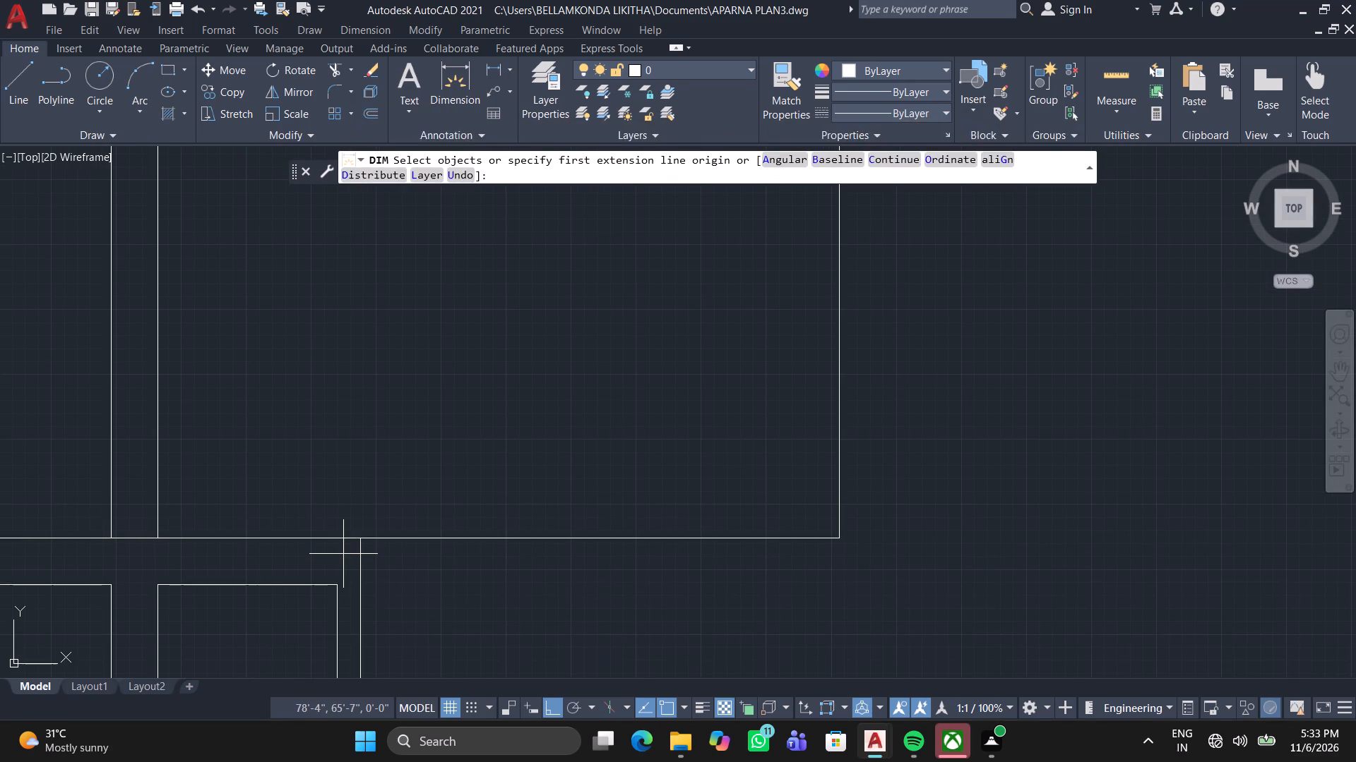
click(363, 539)
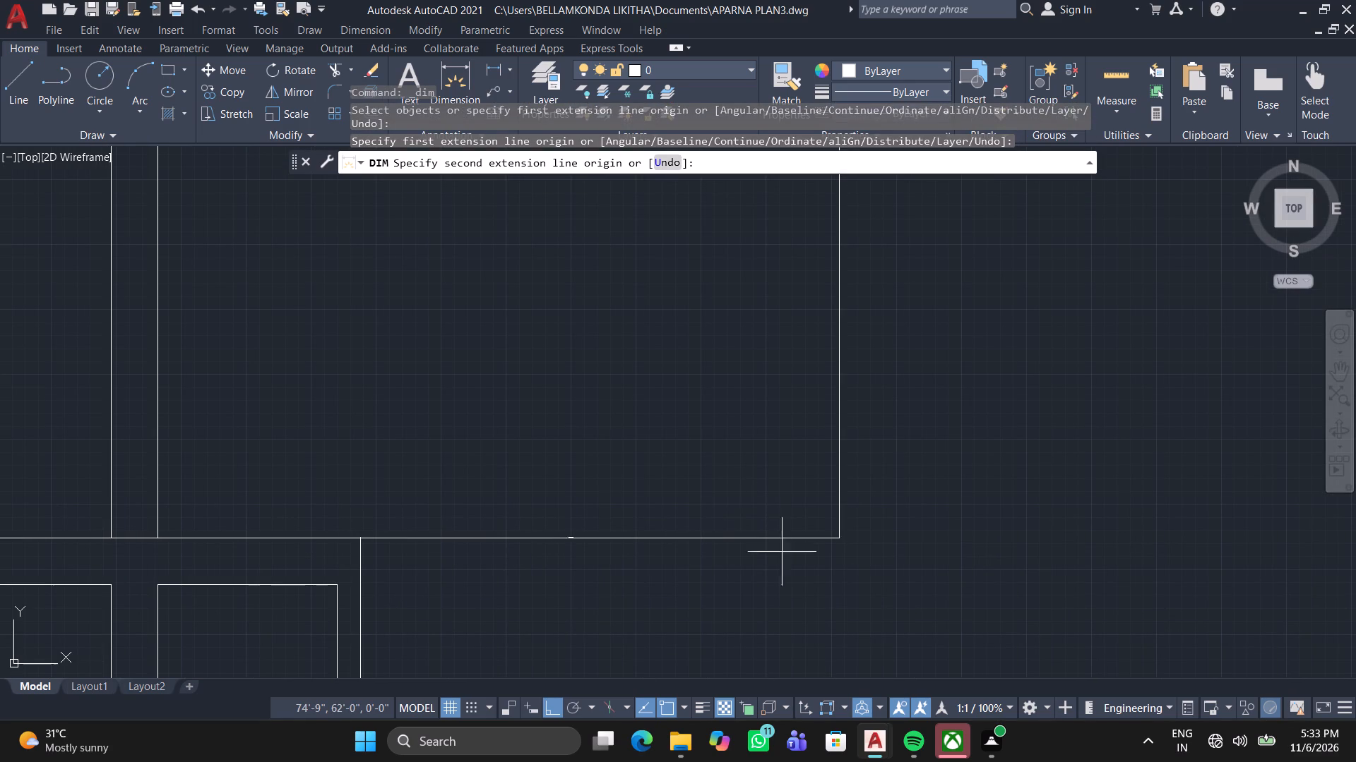
click(845, 538)
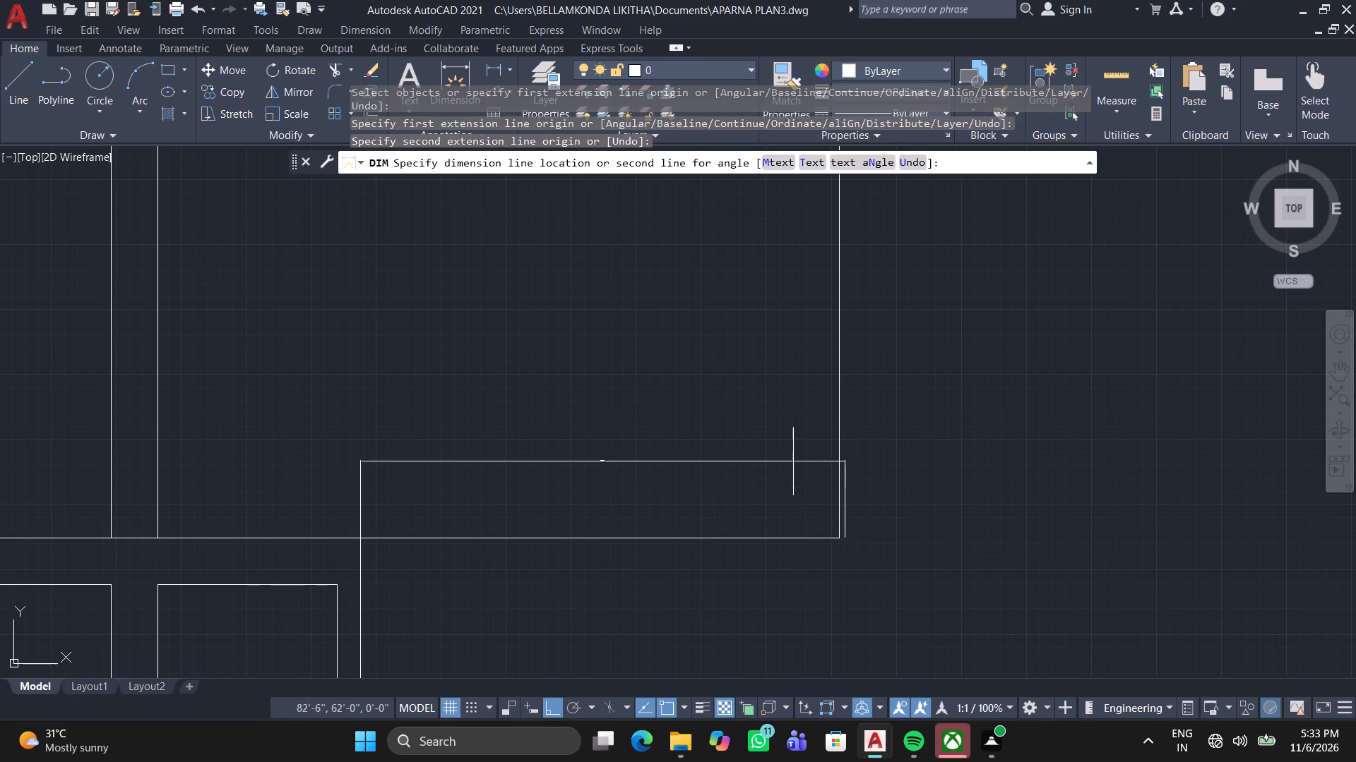
click(795, 462)
scroll(671, 485, up, 4)
middle_drag(342, 425, 391, 431)
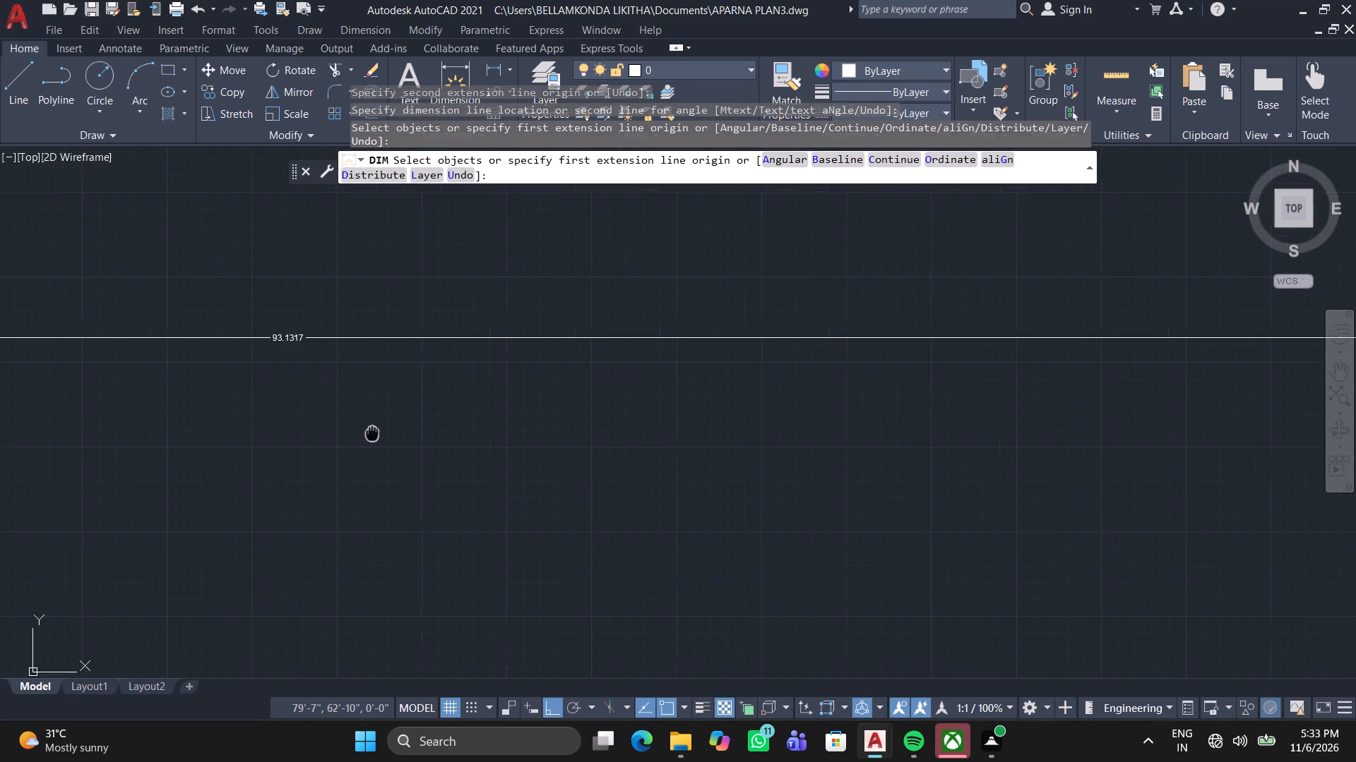
middle_drag(391, 431, 403, 425)
scroll(355, 380, up, 1)
middle_drag(356, 380, 475, 401)
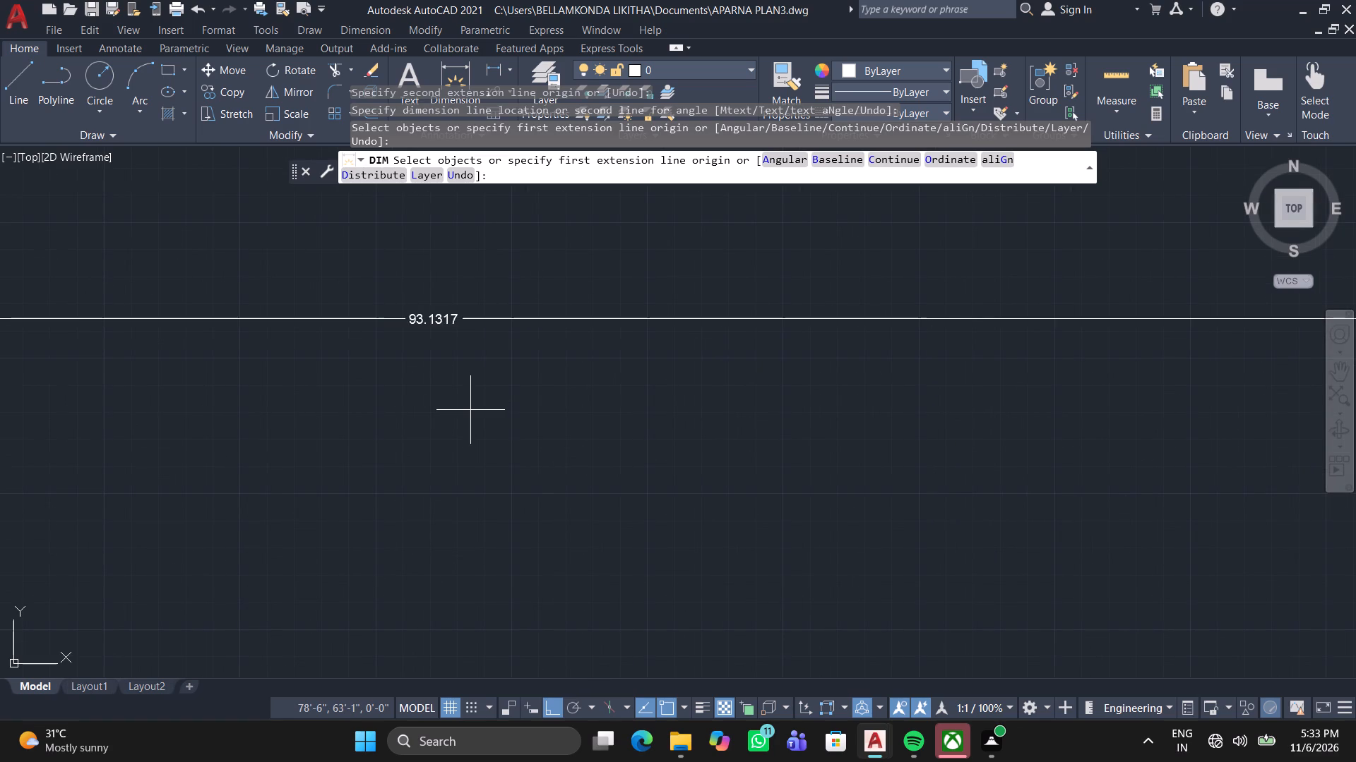
key(Escape)
Modify the Standard dimension style's primary units to Engineering format with 0'-0" precision.
key(d)
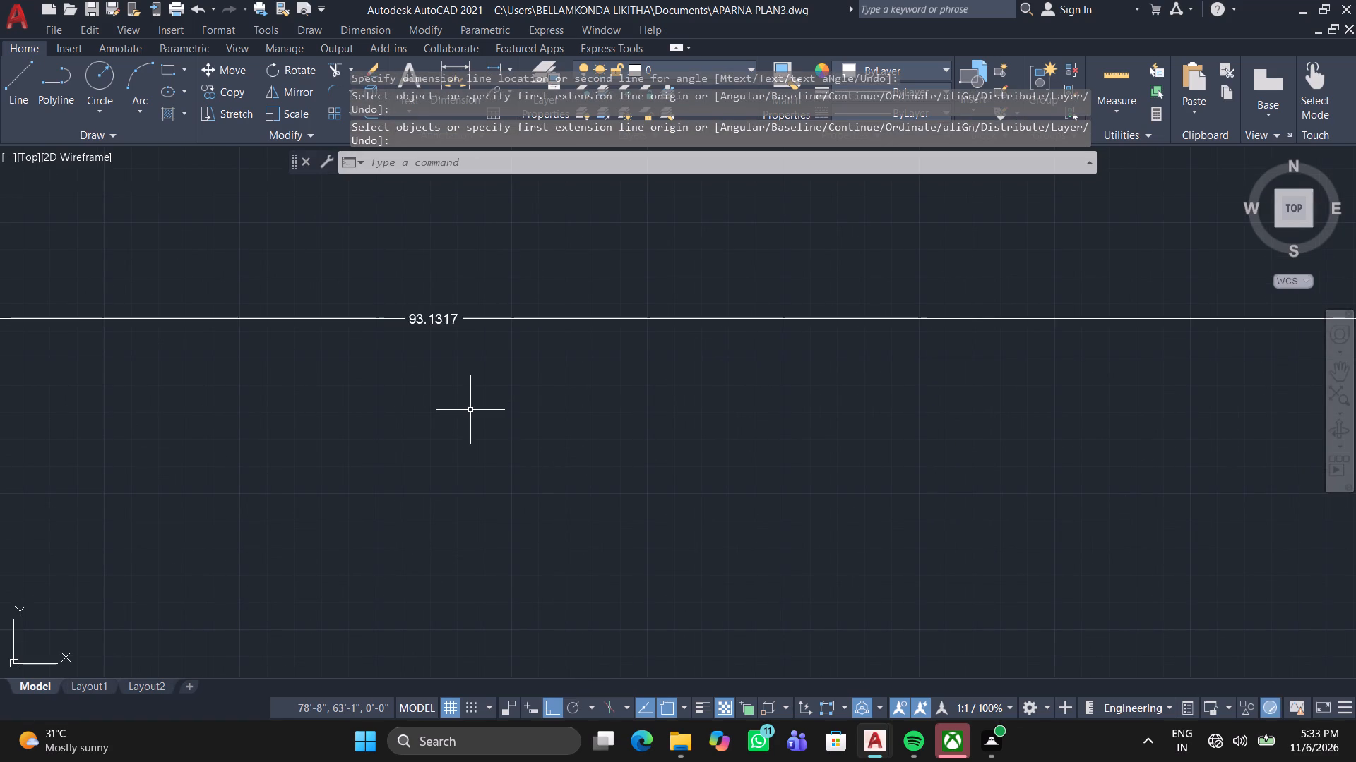
key(Return)
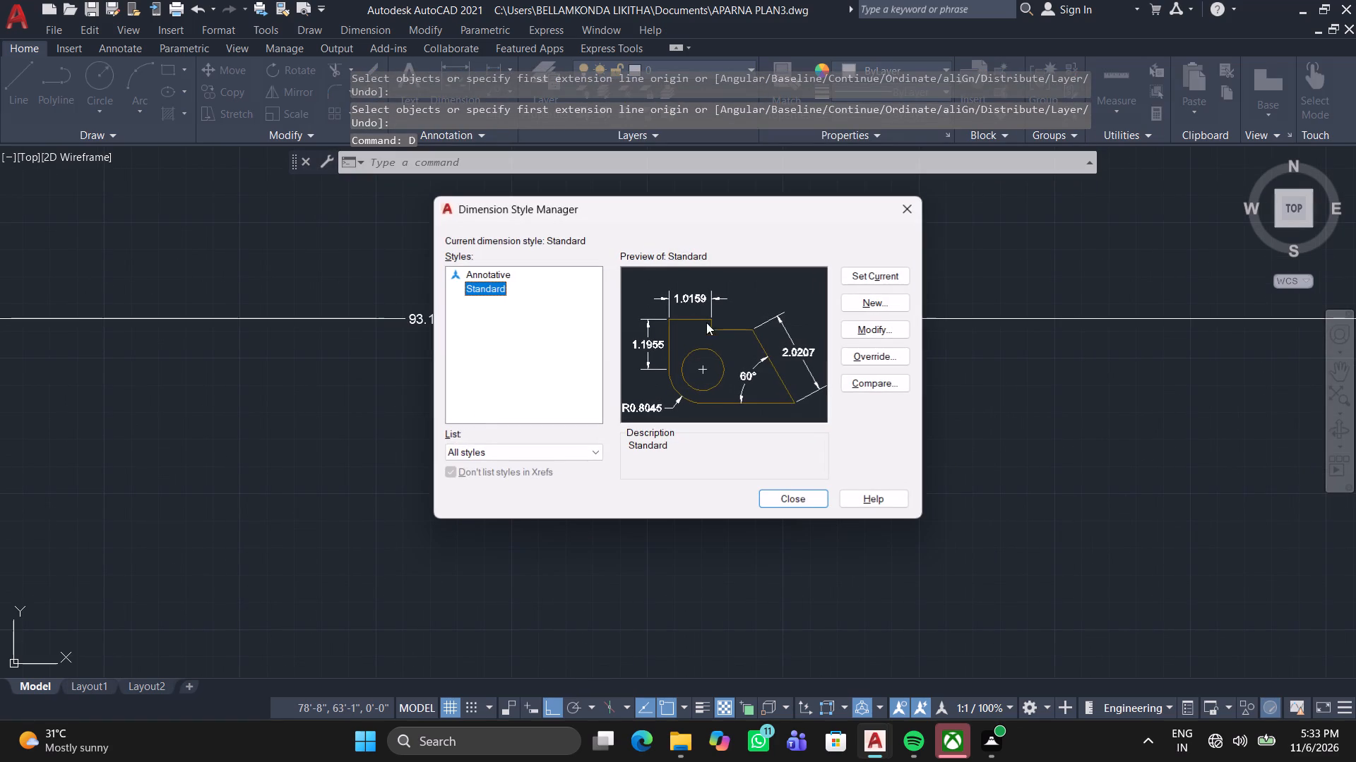
click(881, 332)
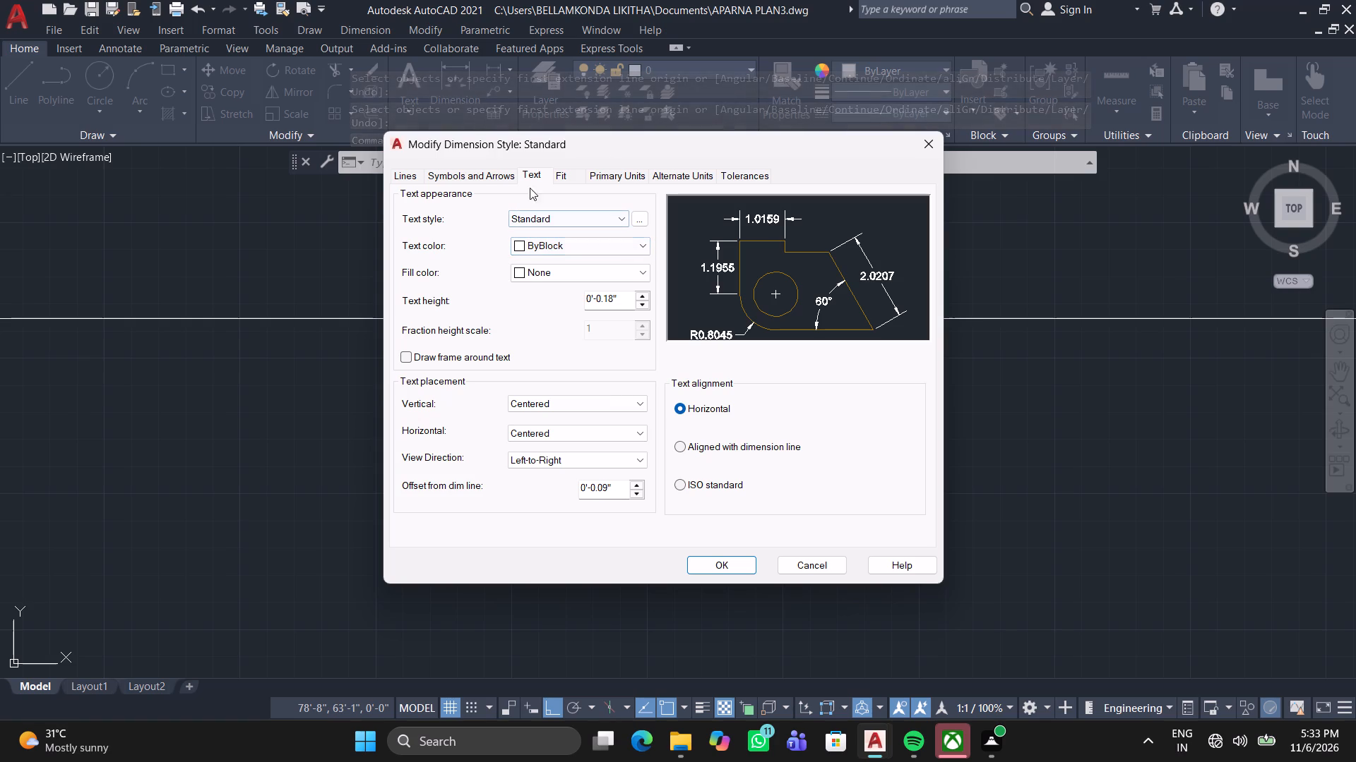
click(639, 174)
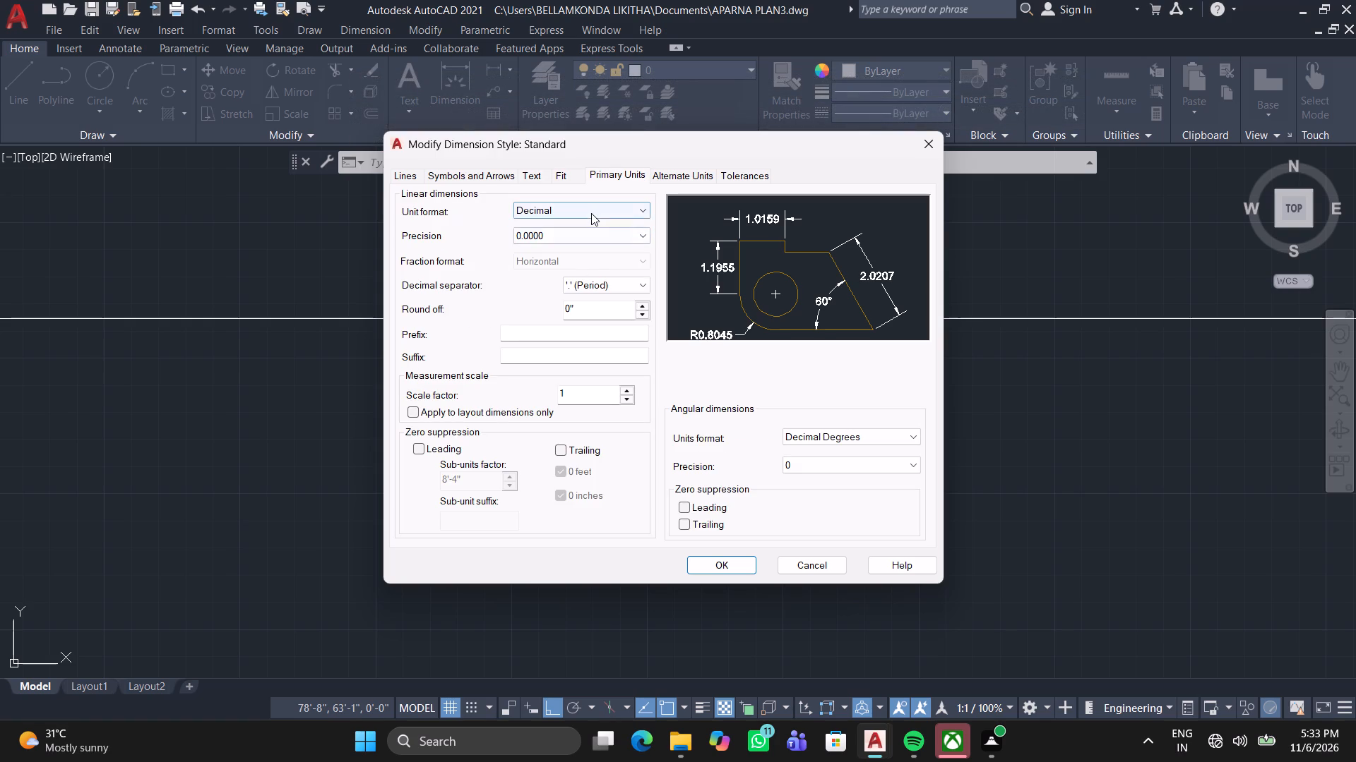
click(591, 213)
click(560, 246)
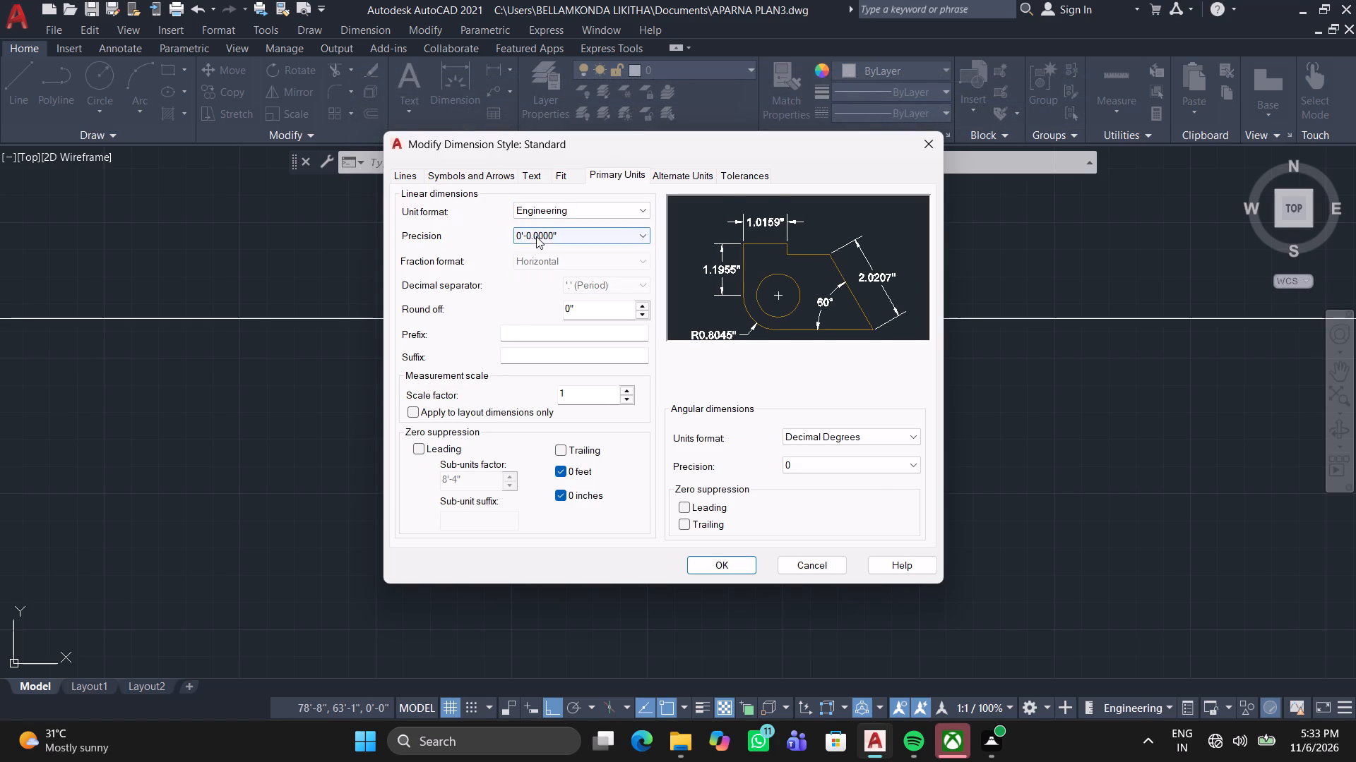
click(536, 236)
click(527, 253)
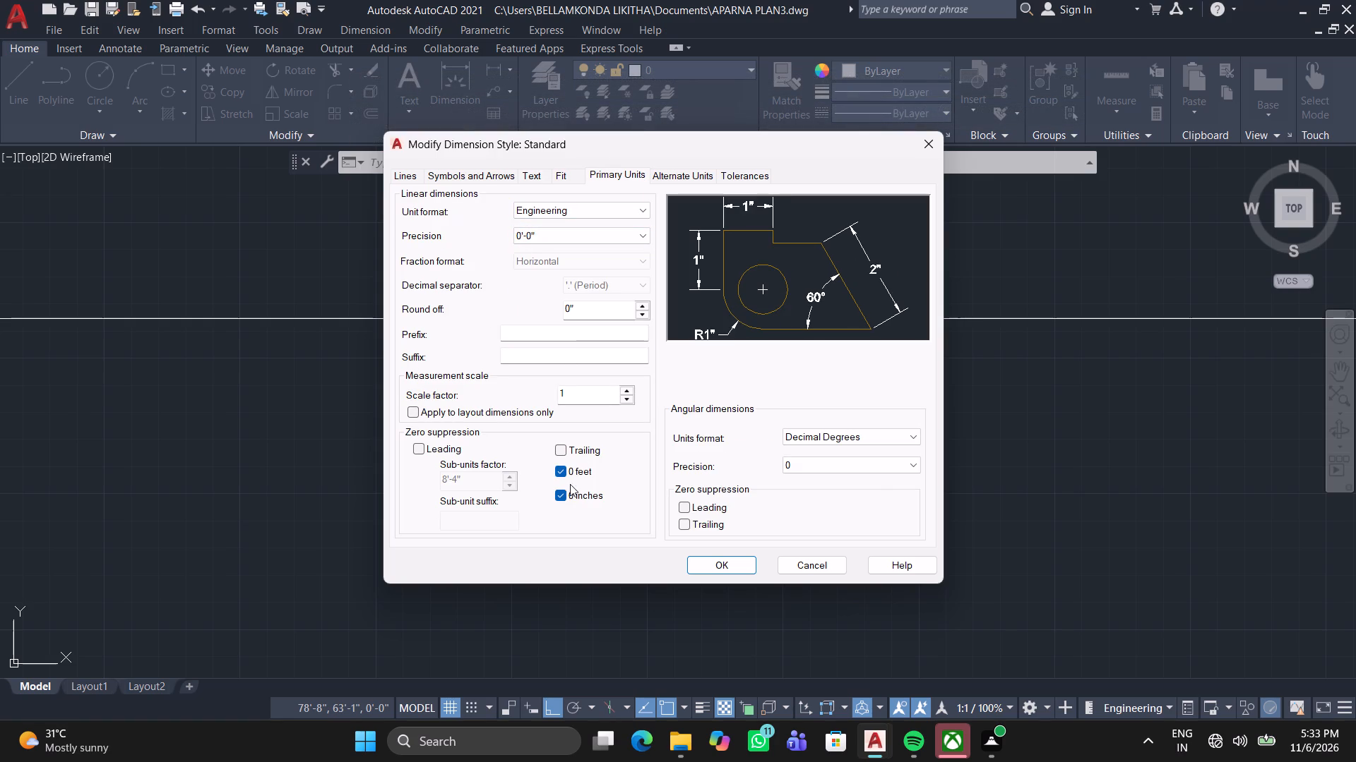
click(708, 560)
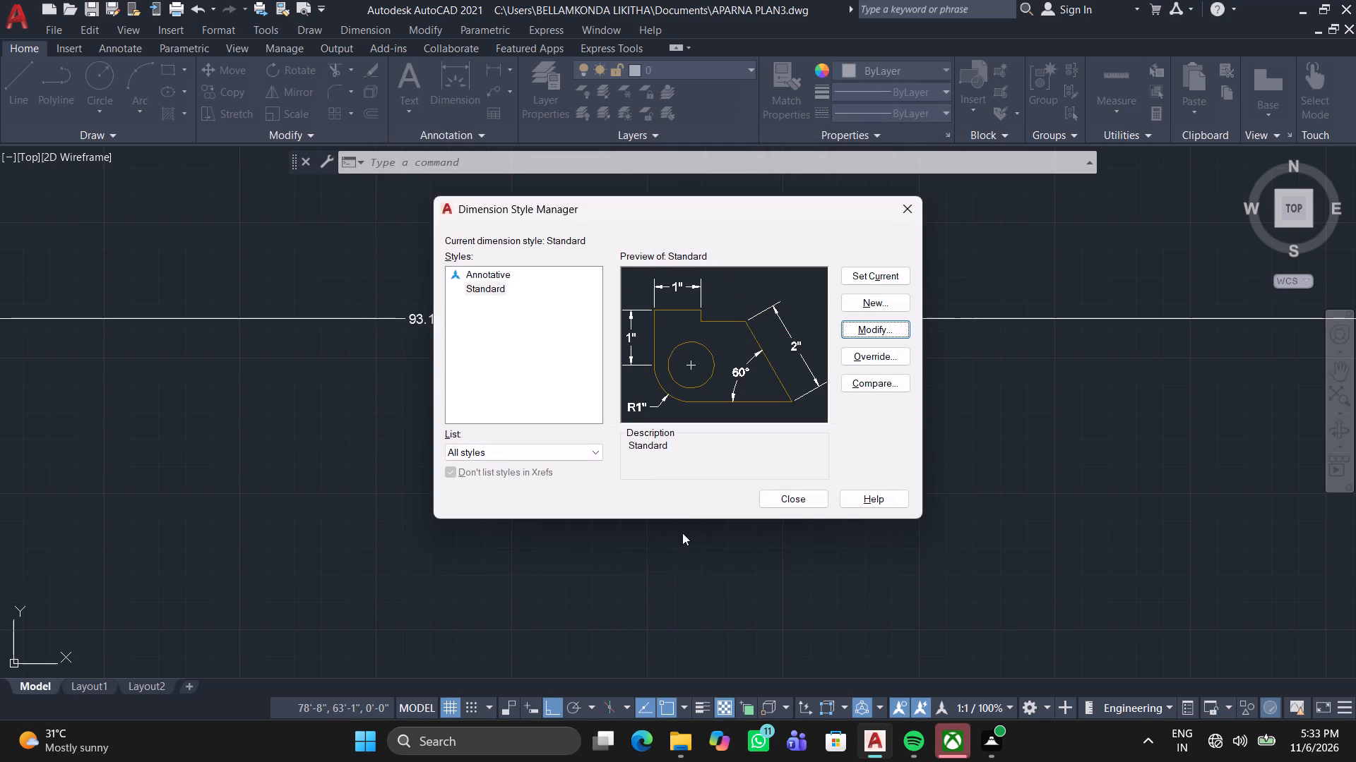
Close the dimension style settings and examine the dimension along the new rectangle's bottom edge.
click(774, 496)
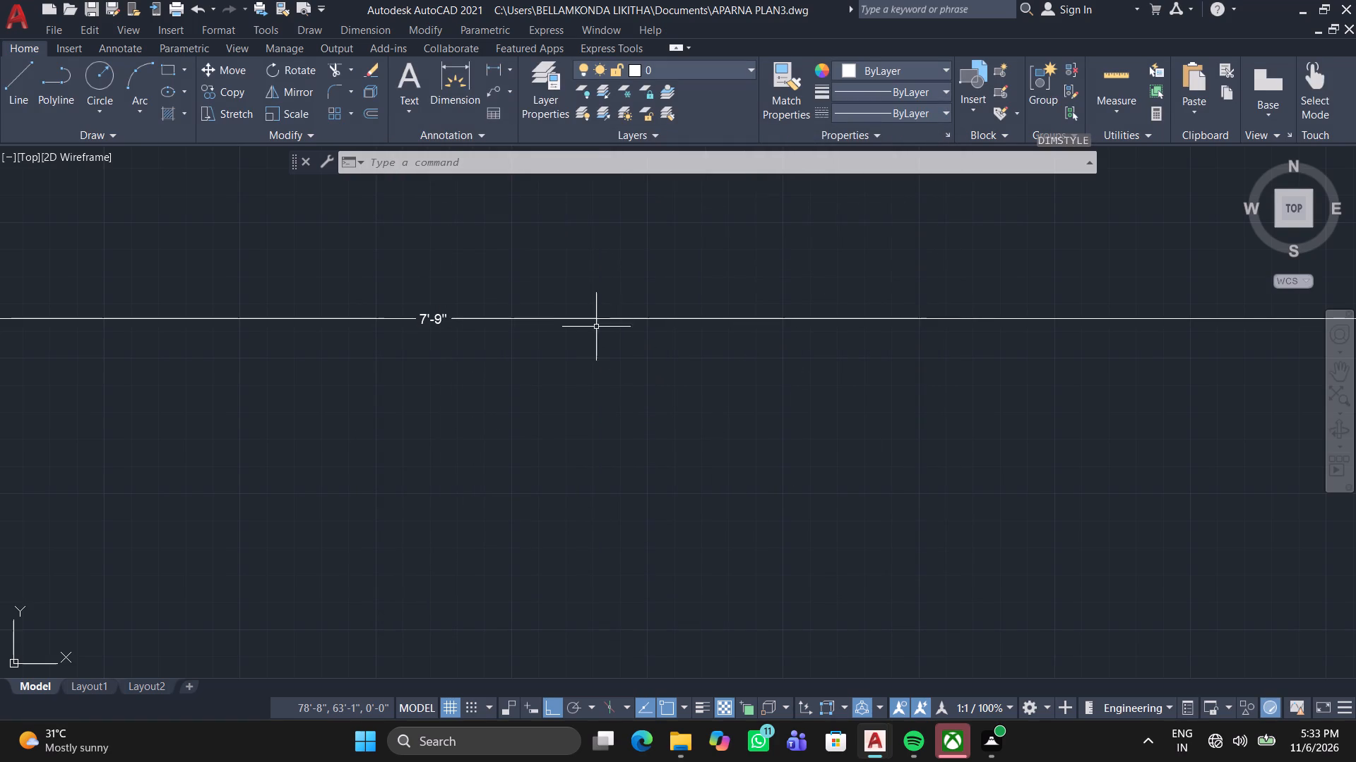
scroll(405, 352, up, 2)
scroll(408, 353, down, 7)
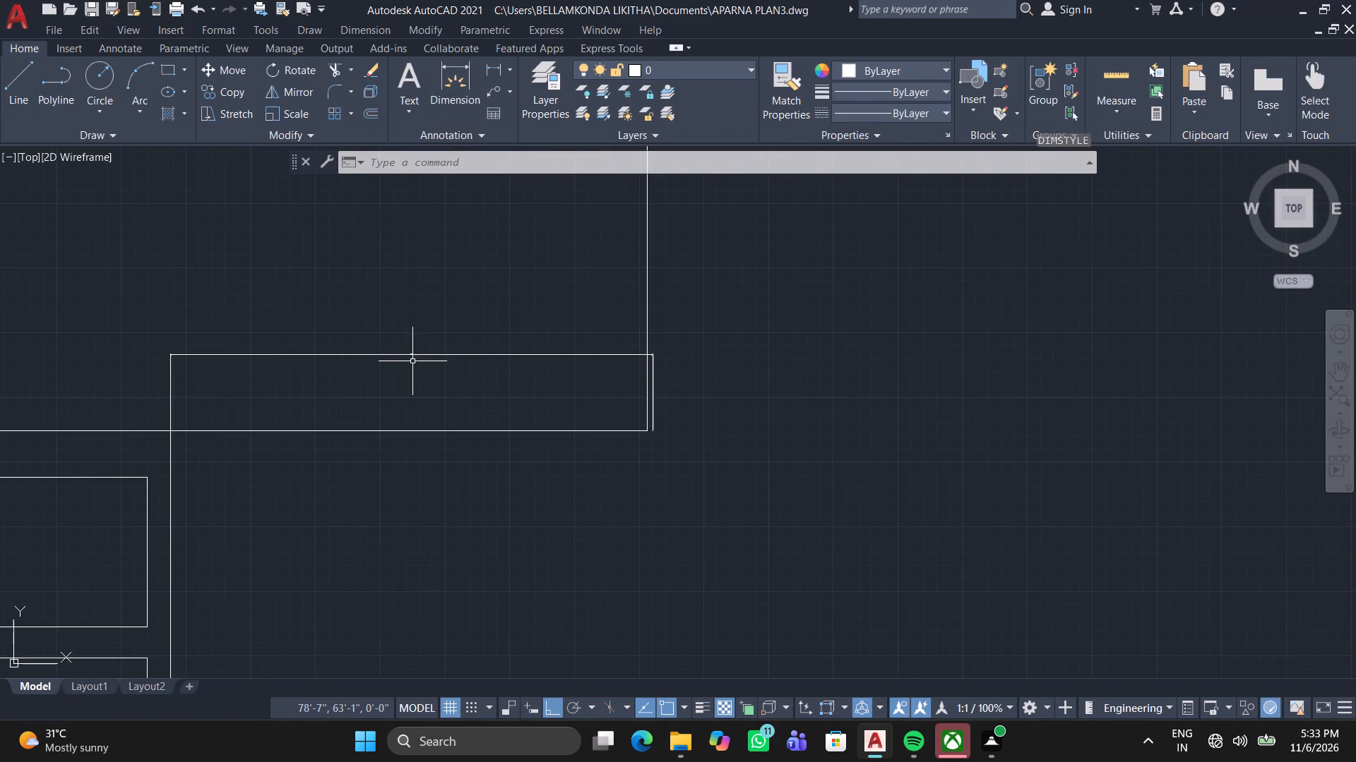
scroll(415, 363, down, 1)
scroll(570, 397, up, 2)
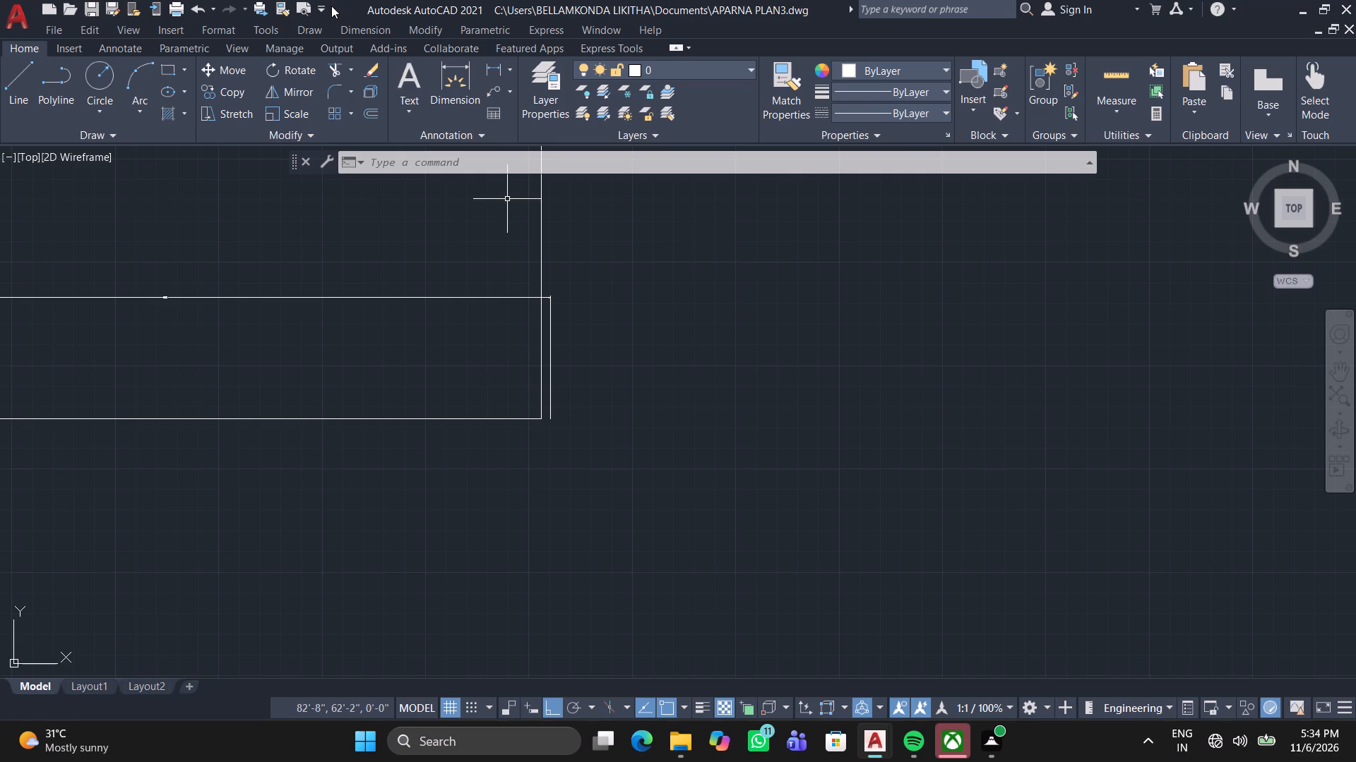
Draw a line 6'6" outward from the small boxes' outer wall, continuing perpendicular up to the new rectangle's top edge.
scroll(300, 0, down, 3)
middle_drag(304, 4, 304, 6)
middle_drag(304, 6, 333, 7)
scroll(423, 212, down, 1)
middle_drag(423, 216, 566, 197)
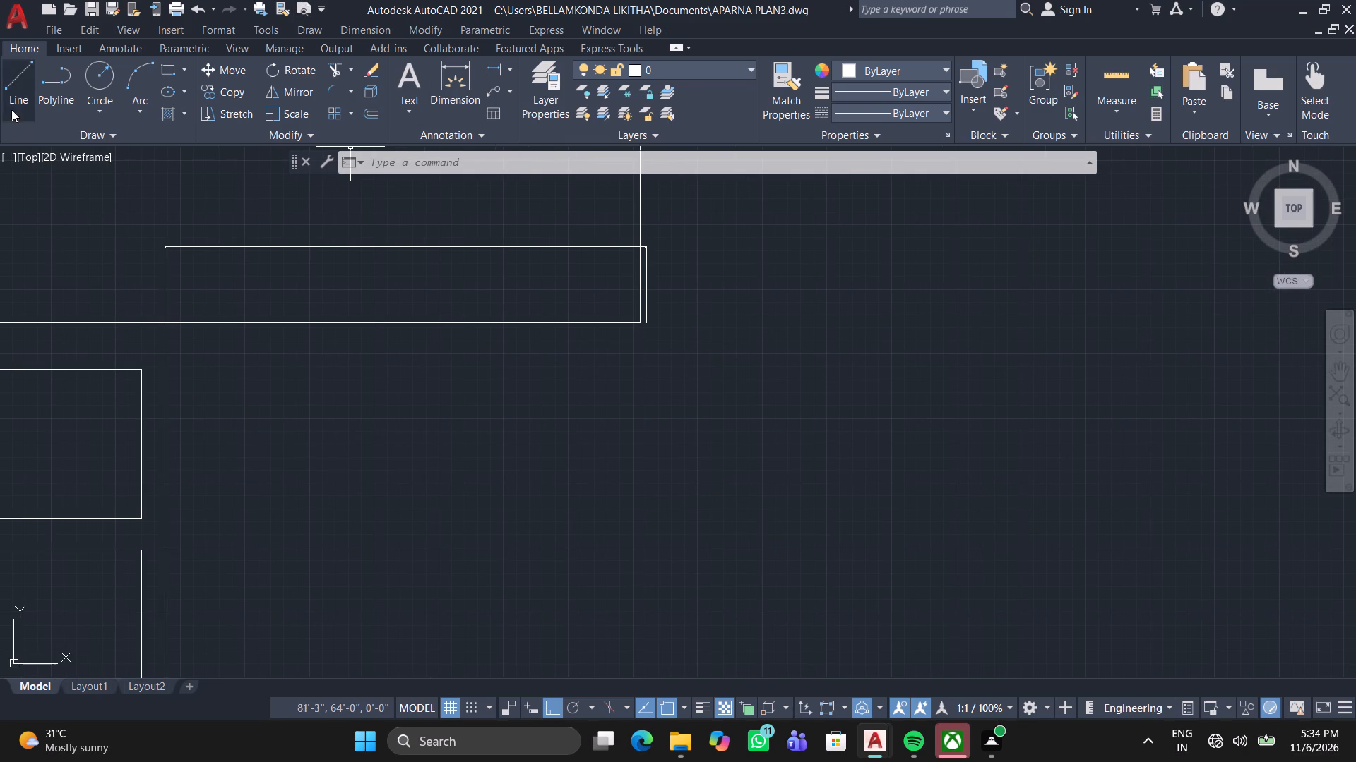
click(9, 99)
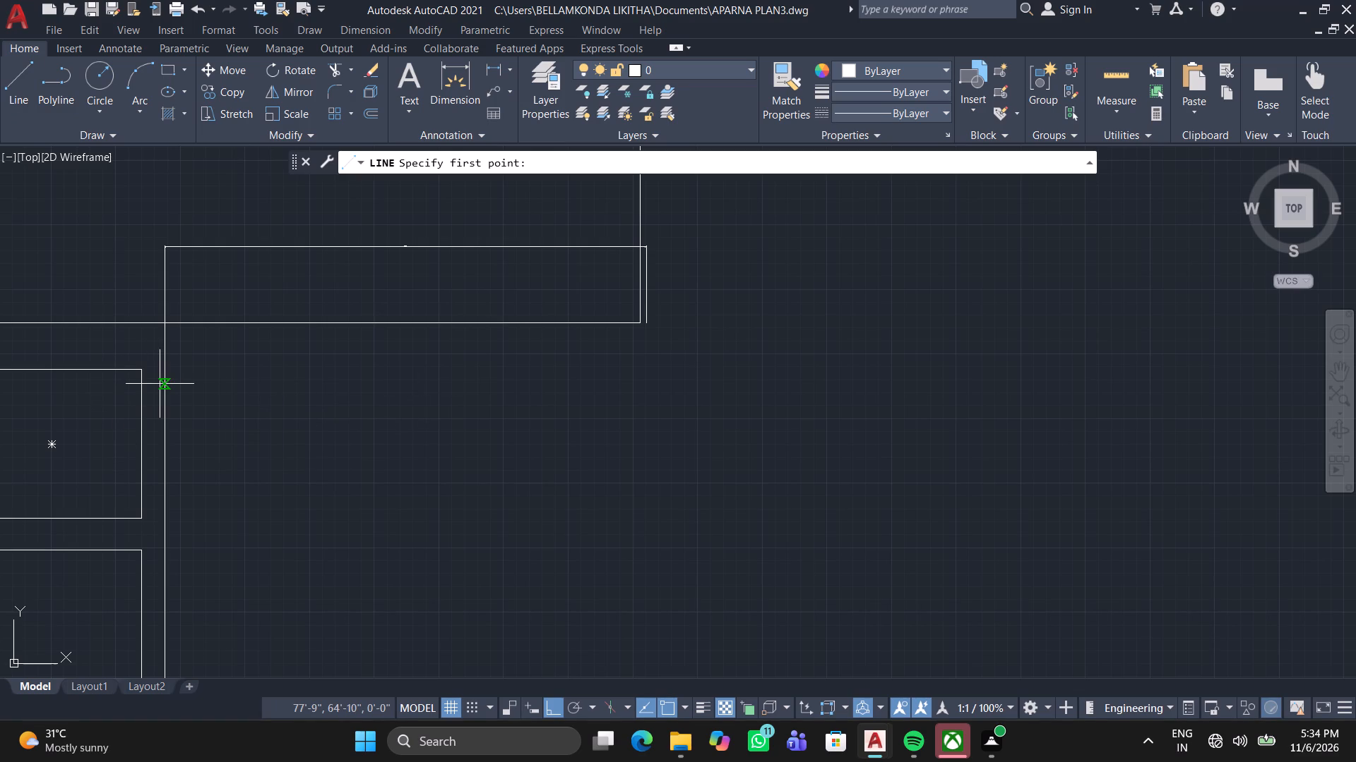
click(160, 384)
text(6'6)
key(Return)
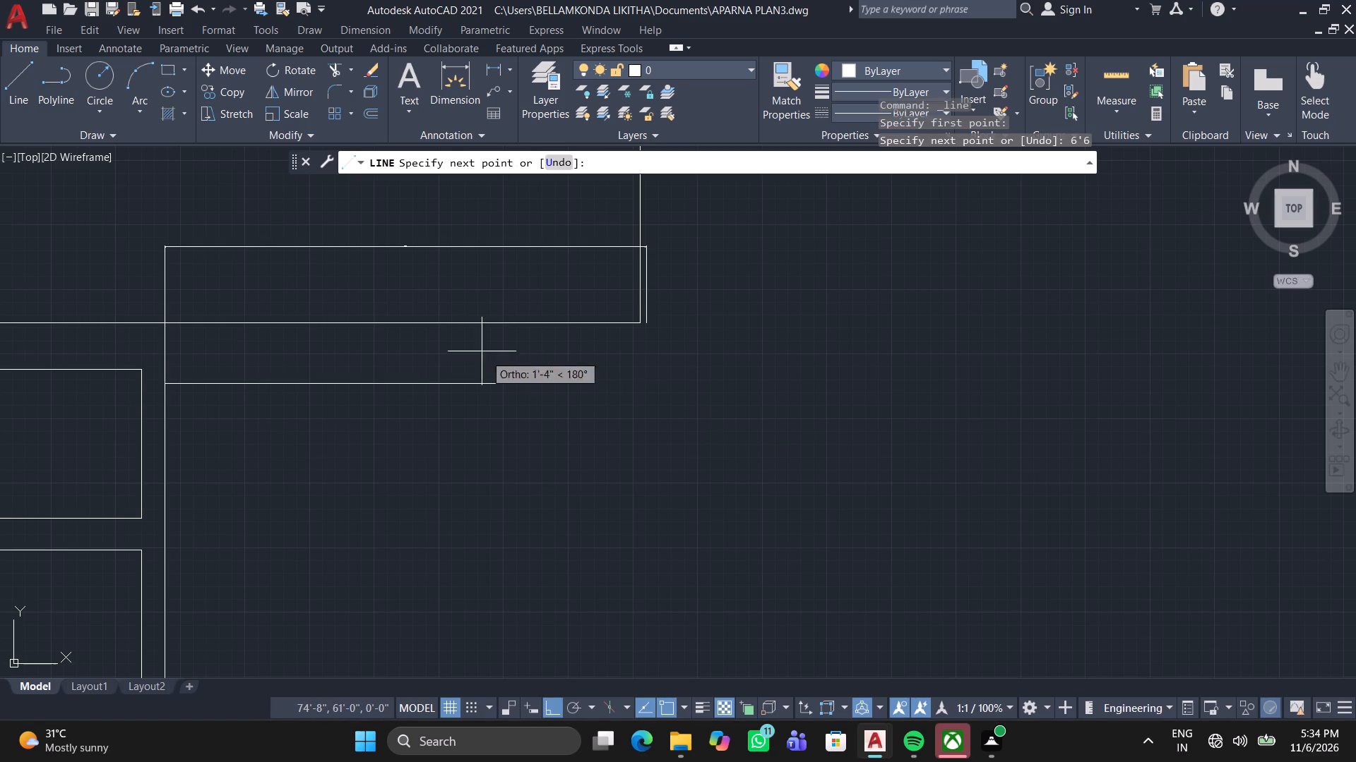
scroll(494, 235, down, 2)
middle_drag(495, 239, 503, 441)
middle_drag(506, 342, 504, 354)
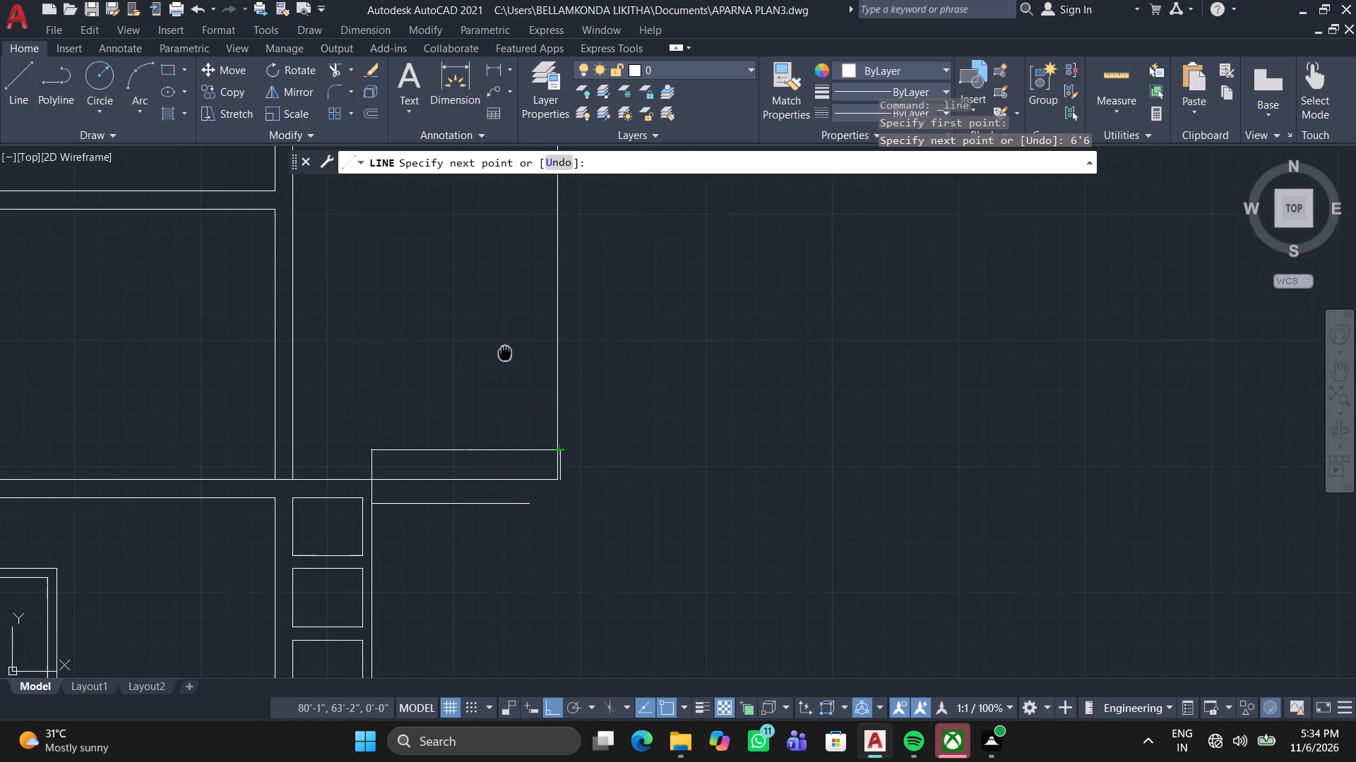
middle_drag(504, 354, 499, 483)
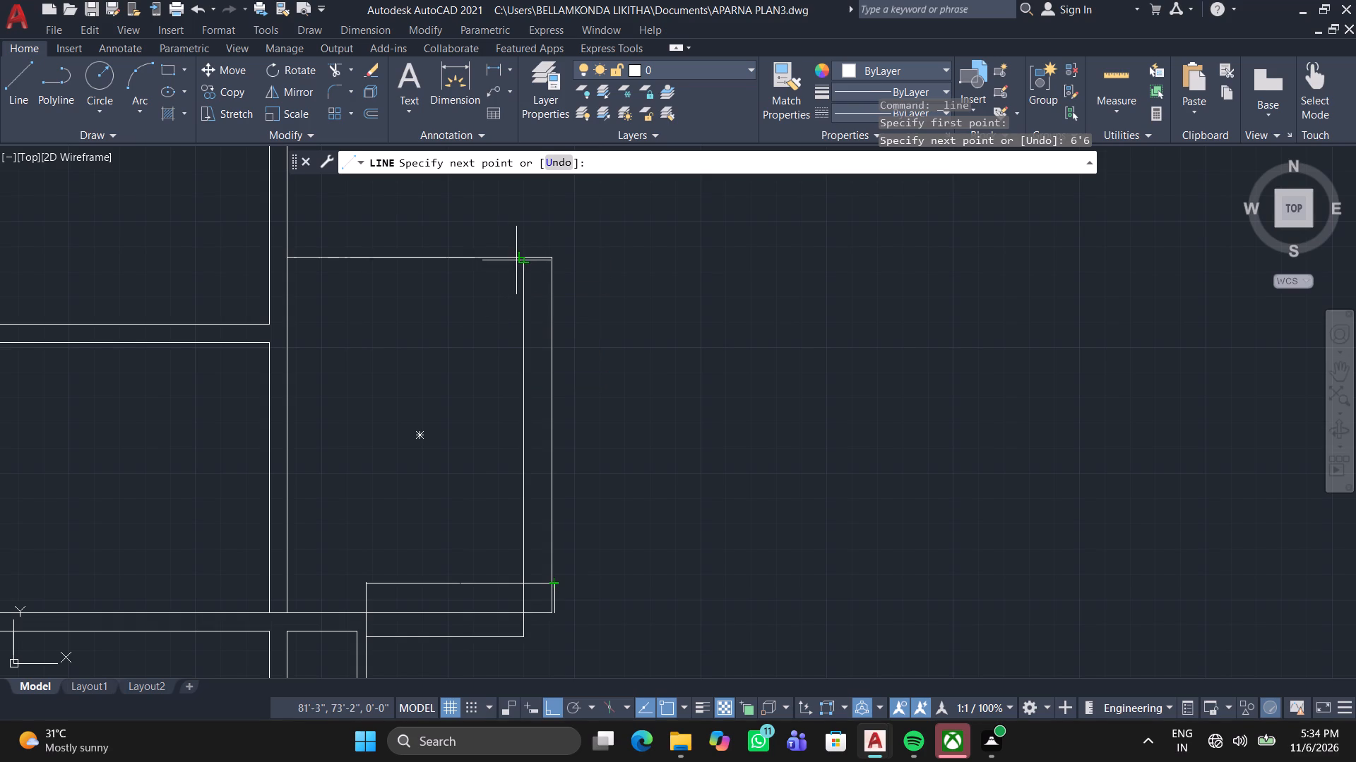
click(521, 258)
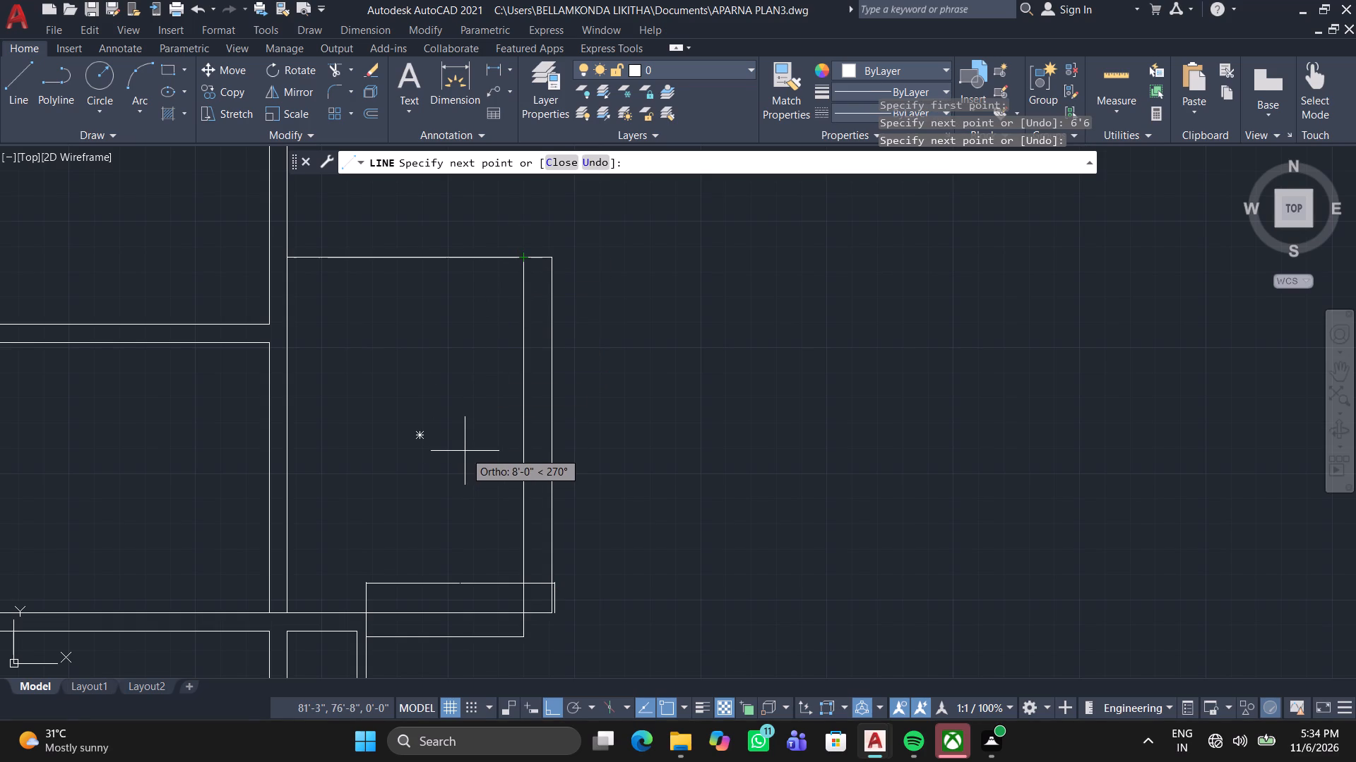
key(Escape)
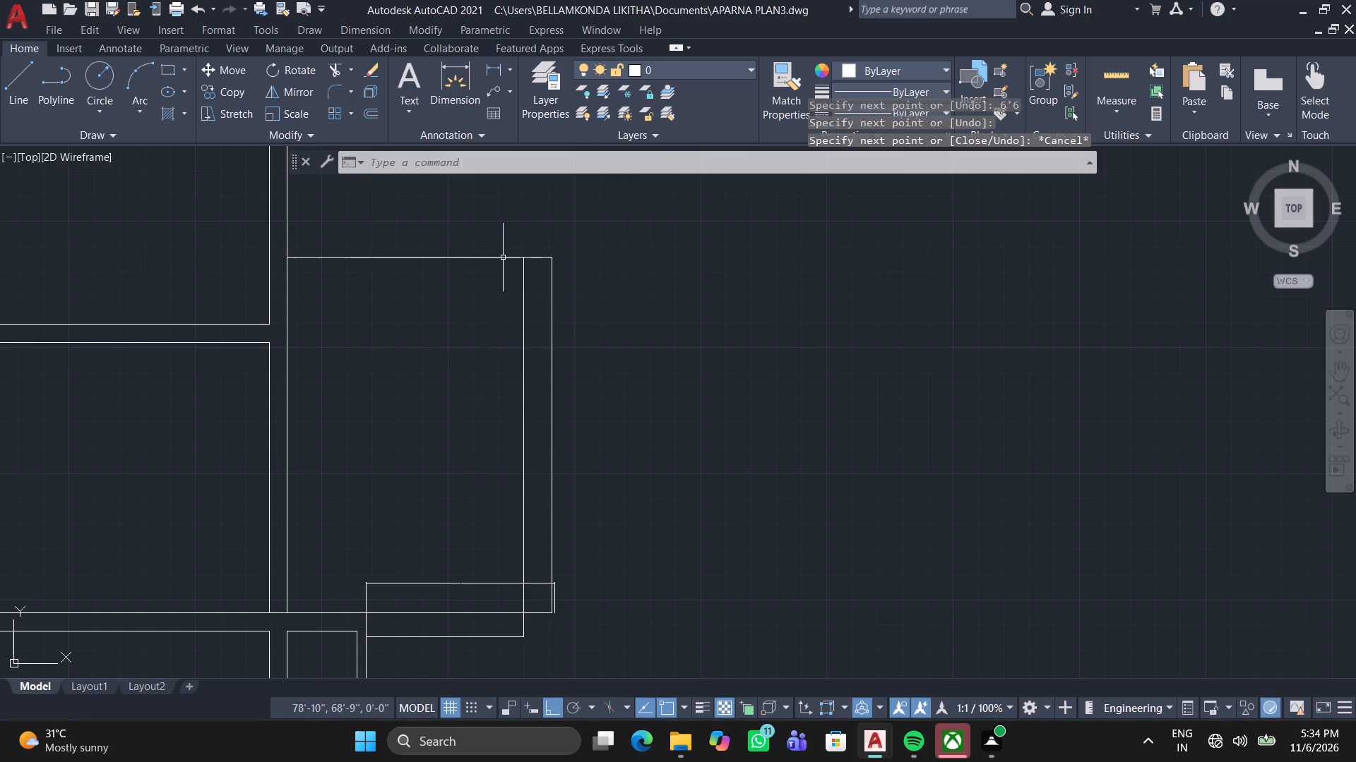
Trim the rectangle's top edge beyond the new vertical line and remove the rectangle's old outer side.
click(332, 71)
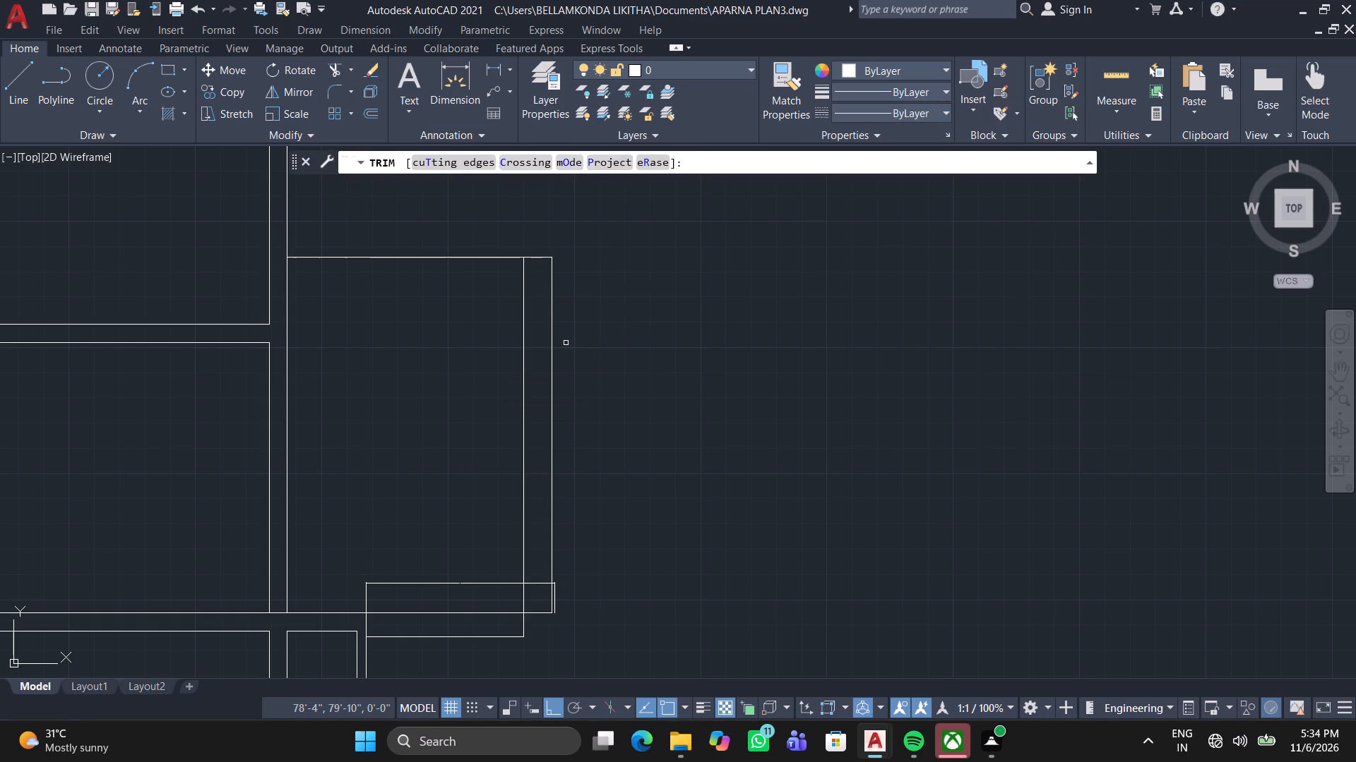
click(538, 325)
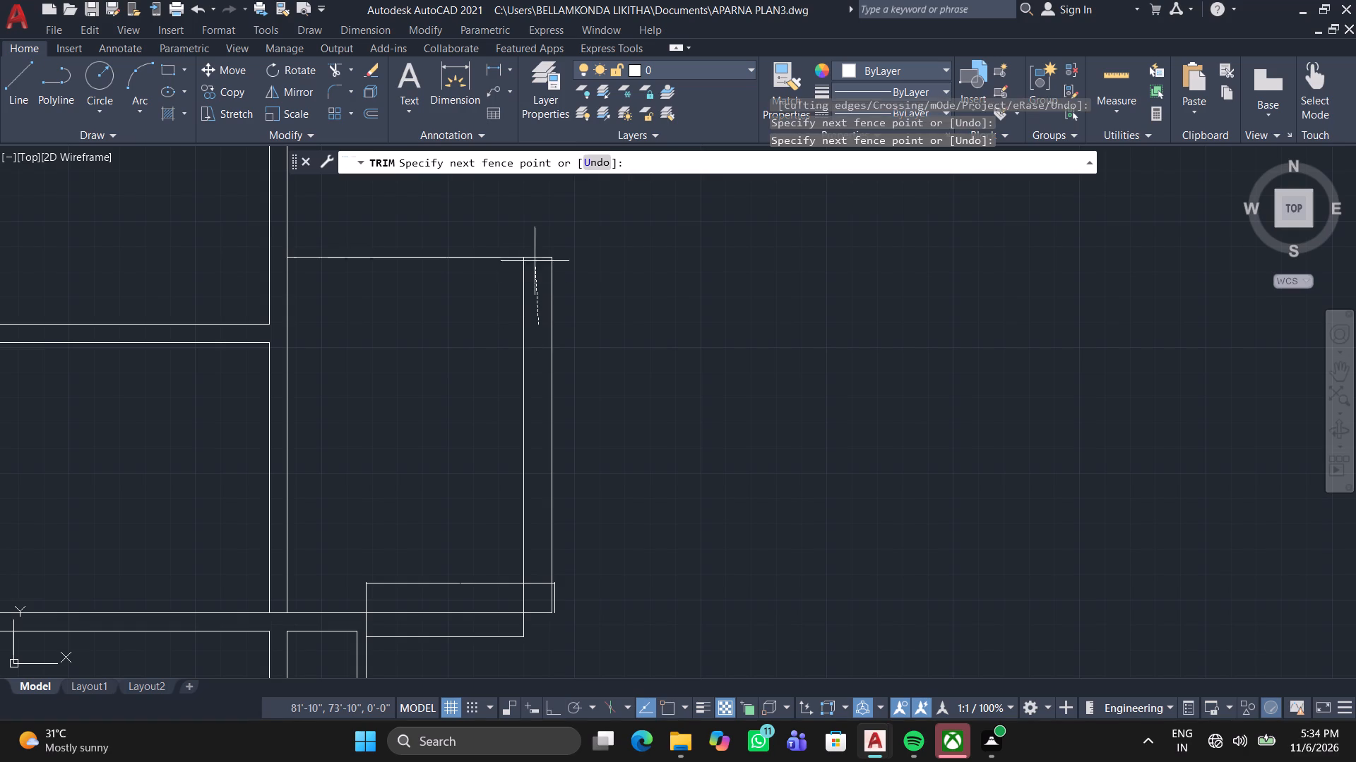
click(539, 237)
click(554, 310)
Trim away the 6'6" horizontal line, the vertical line's tail below the rectangle, and the bottom edge's overhang.
middle_drag(585, 659, 588, 634)
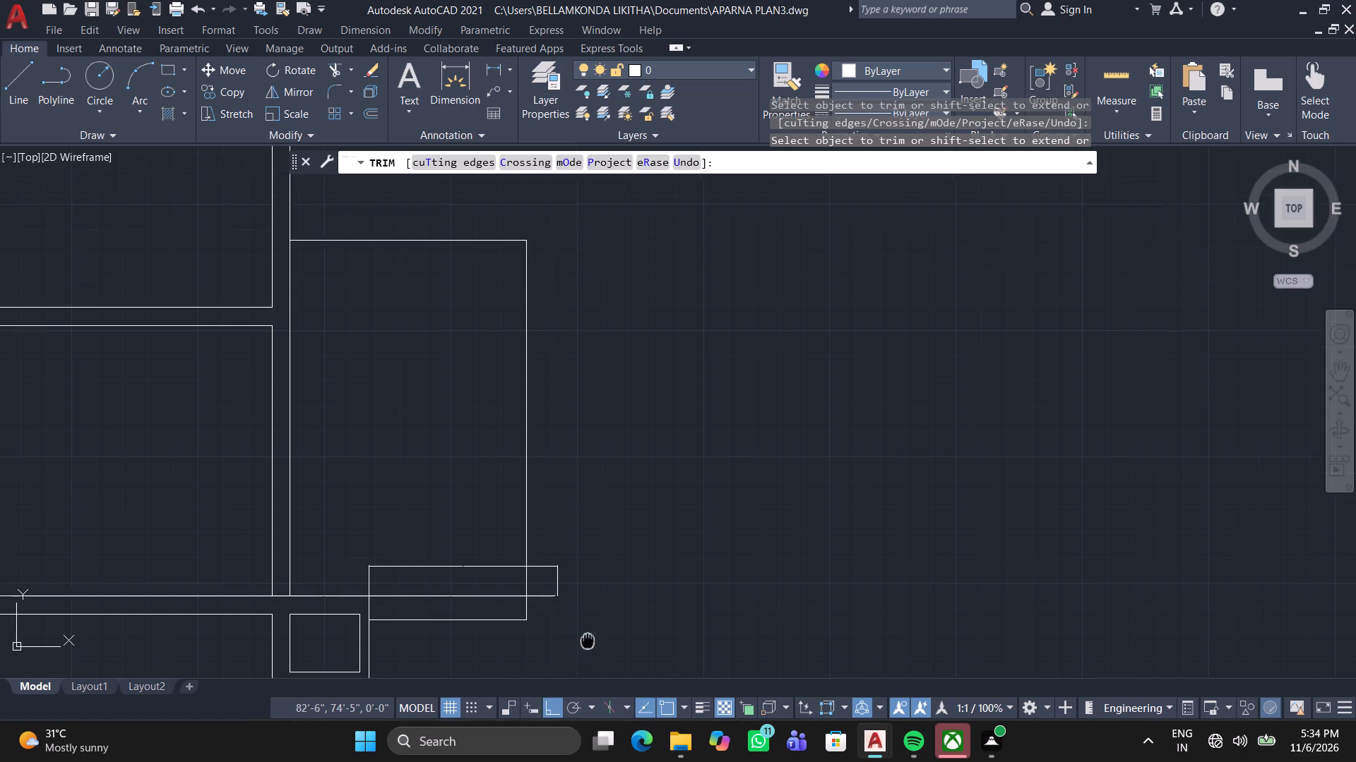
middle_drag(588, 634, 704, 394)
click(579, 372)
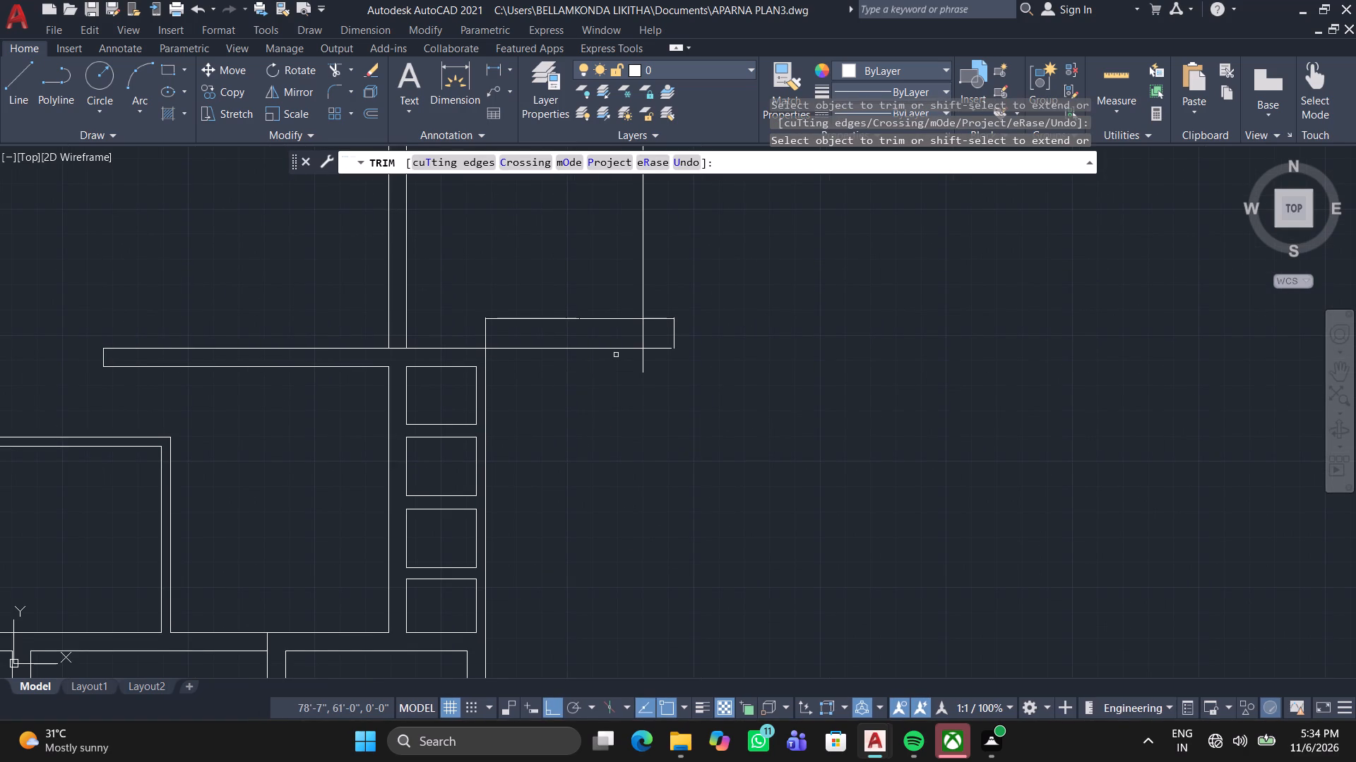
click(618, 360)
click(674, 361)
click(600, 337)
click(576, 312)
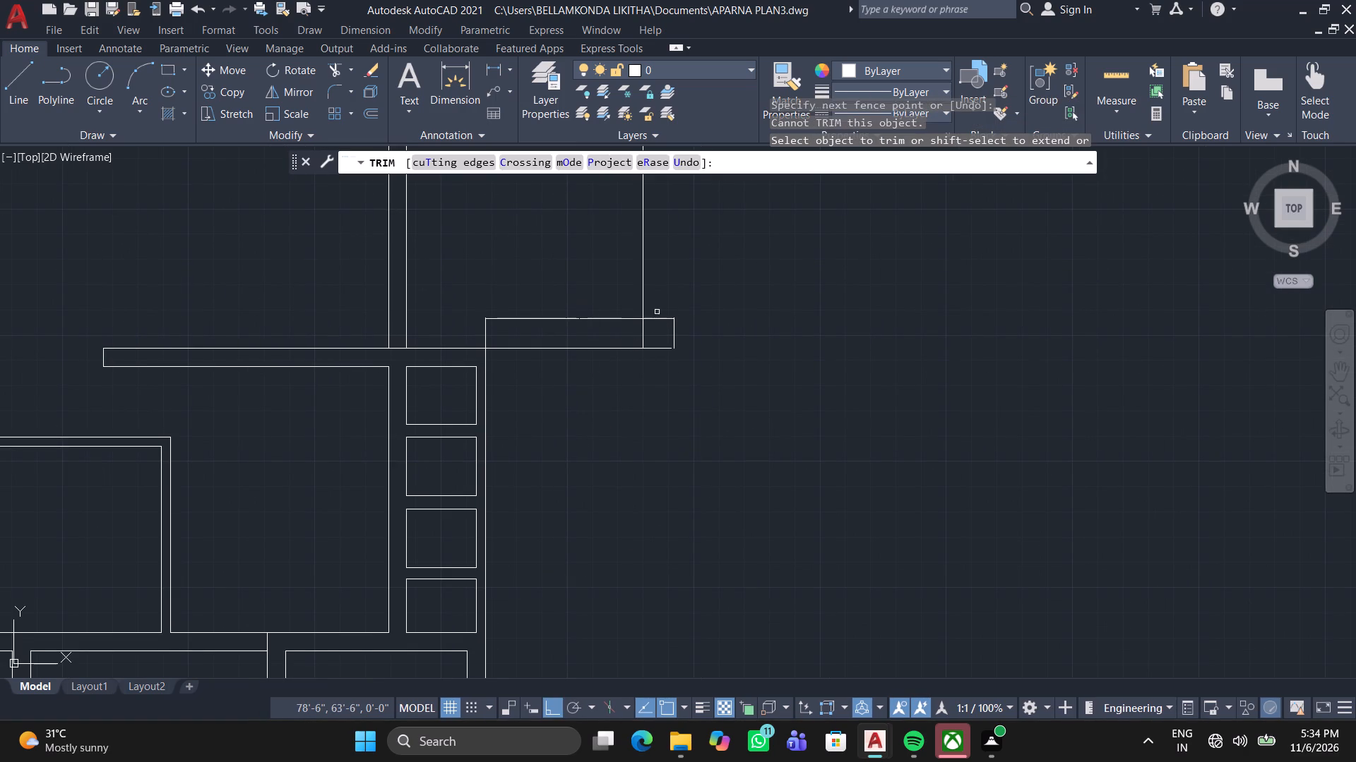
click(662, 365)
click(656, 309)
Delete the dimension placed above the rectangle's bottom edge.
click(662, 309)
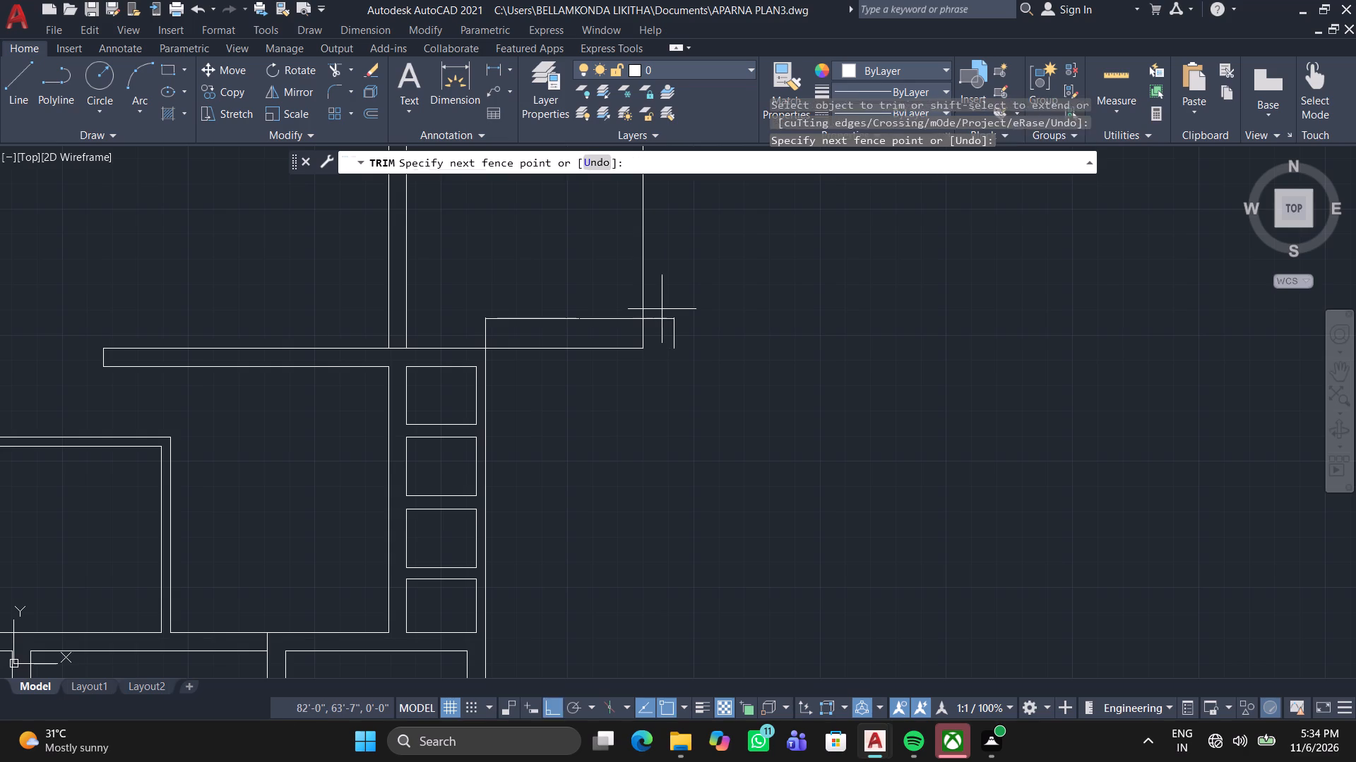
click(666, 339)
scroll(666, 331, up, 3)
click(666, 331)
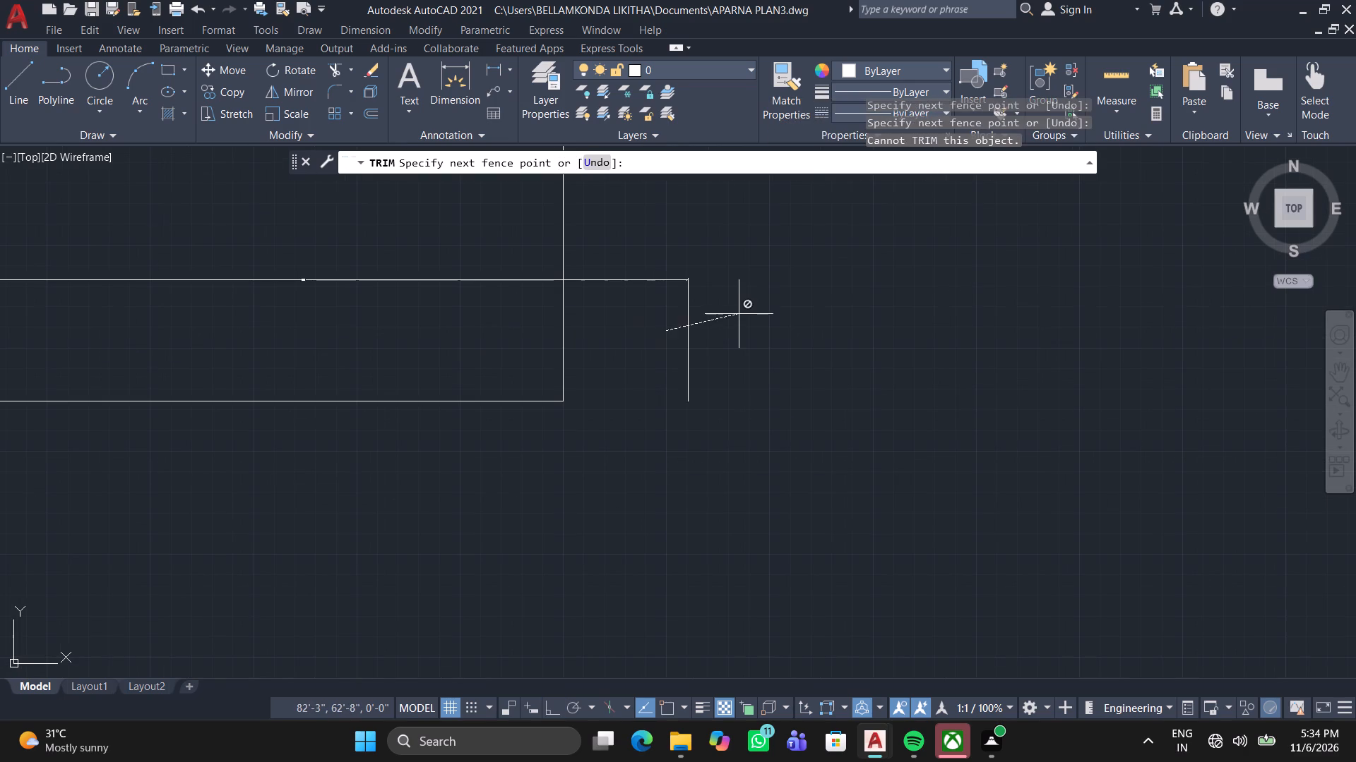
key(Escape)
click(734, 322)
click(672, 334)
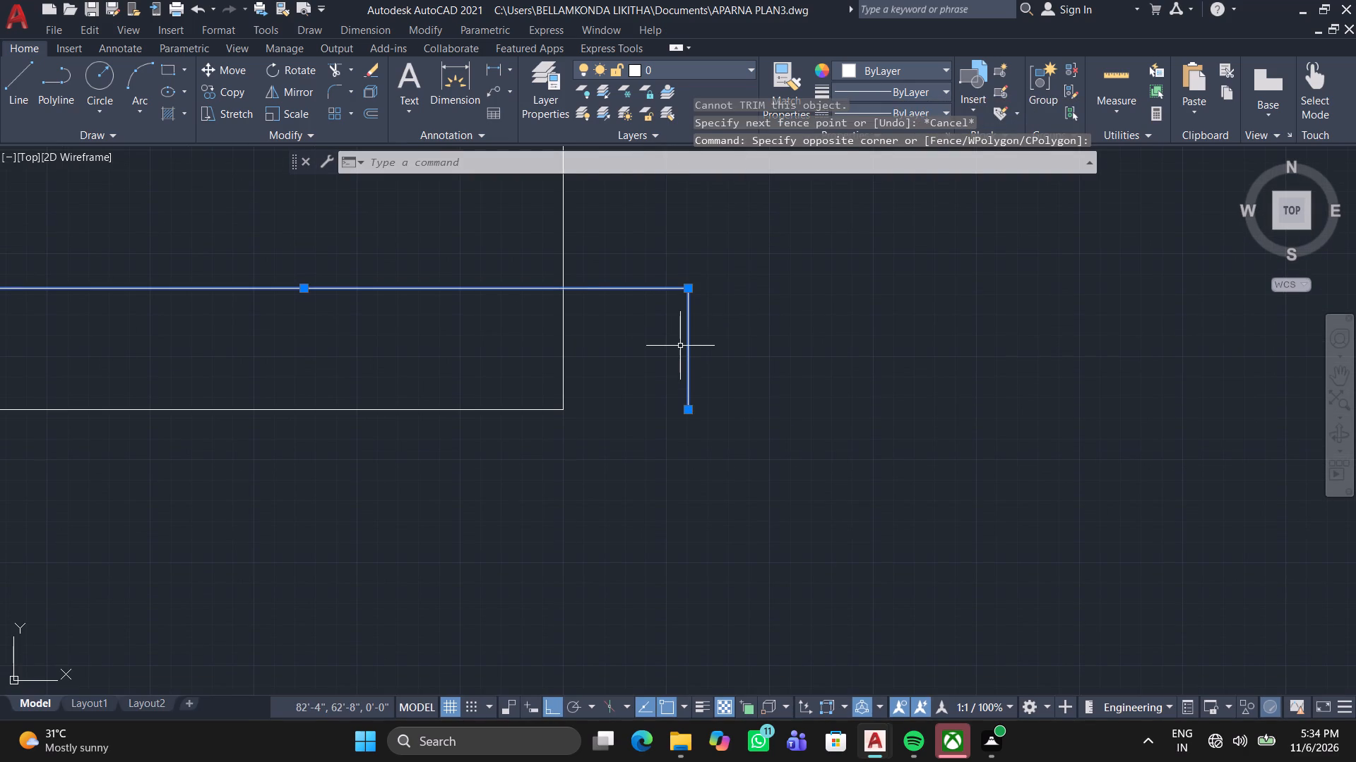
key(Delete)
Draw a vertical line from the rectangle's lower right corner down to the level of the plan's bottom outer wall corner.
scroll(684, 365, down, 2)
middle_click(684, 377)
scroll(568, 325, down, 1)
middle_drag(568, 328, 583, 480)
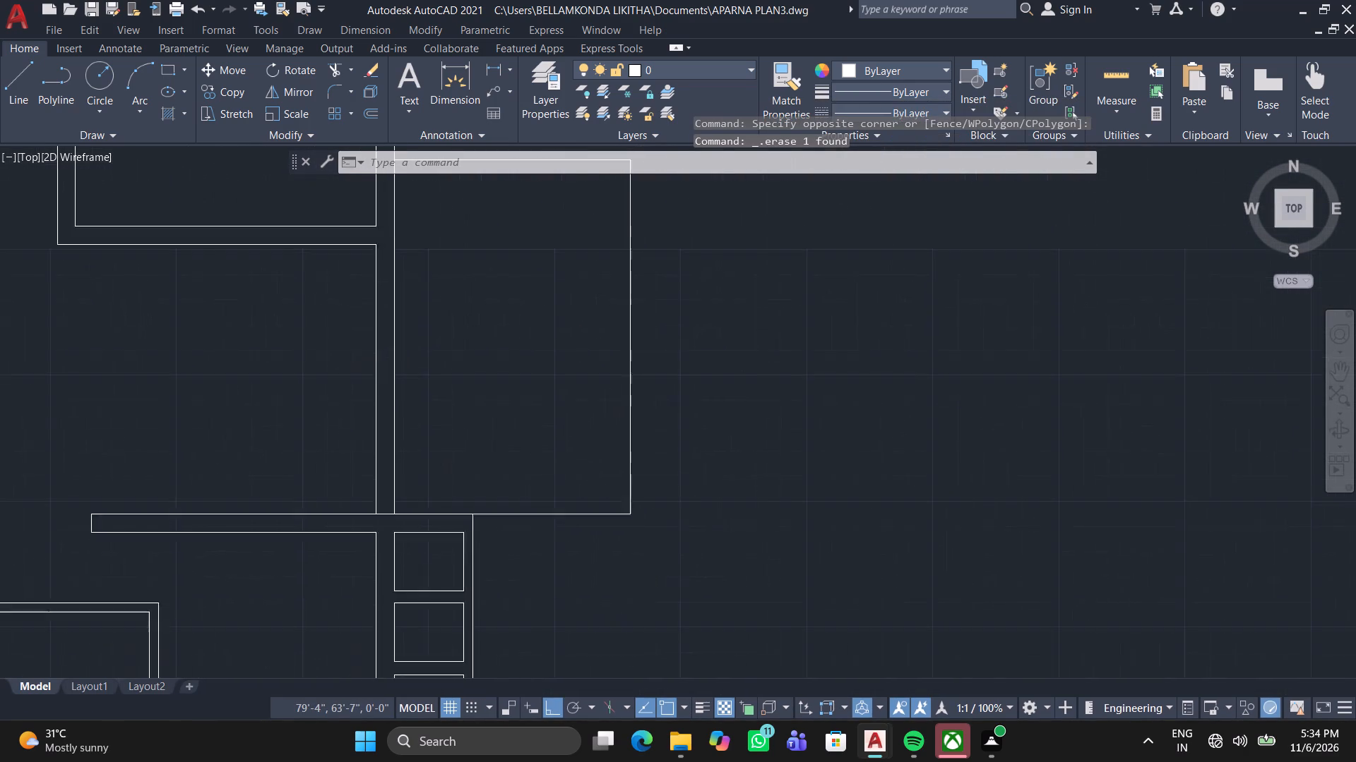
middle_drag(583, 480, 579, 524)
scroll(578, 524, down, 1)
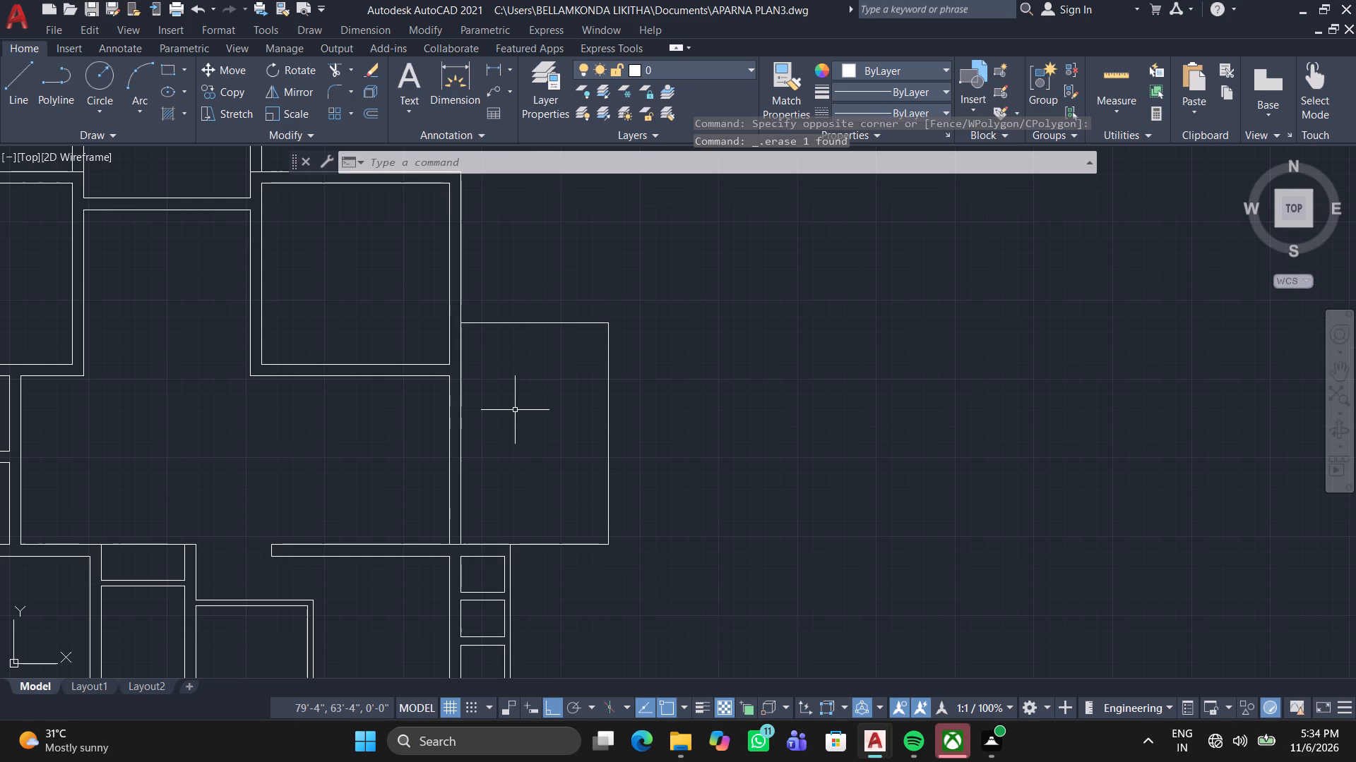
middle_drag(511, 405, 523, 300)
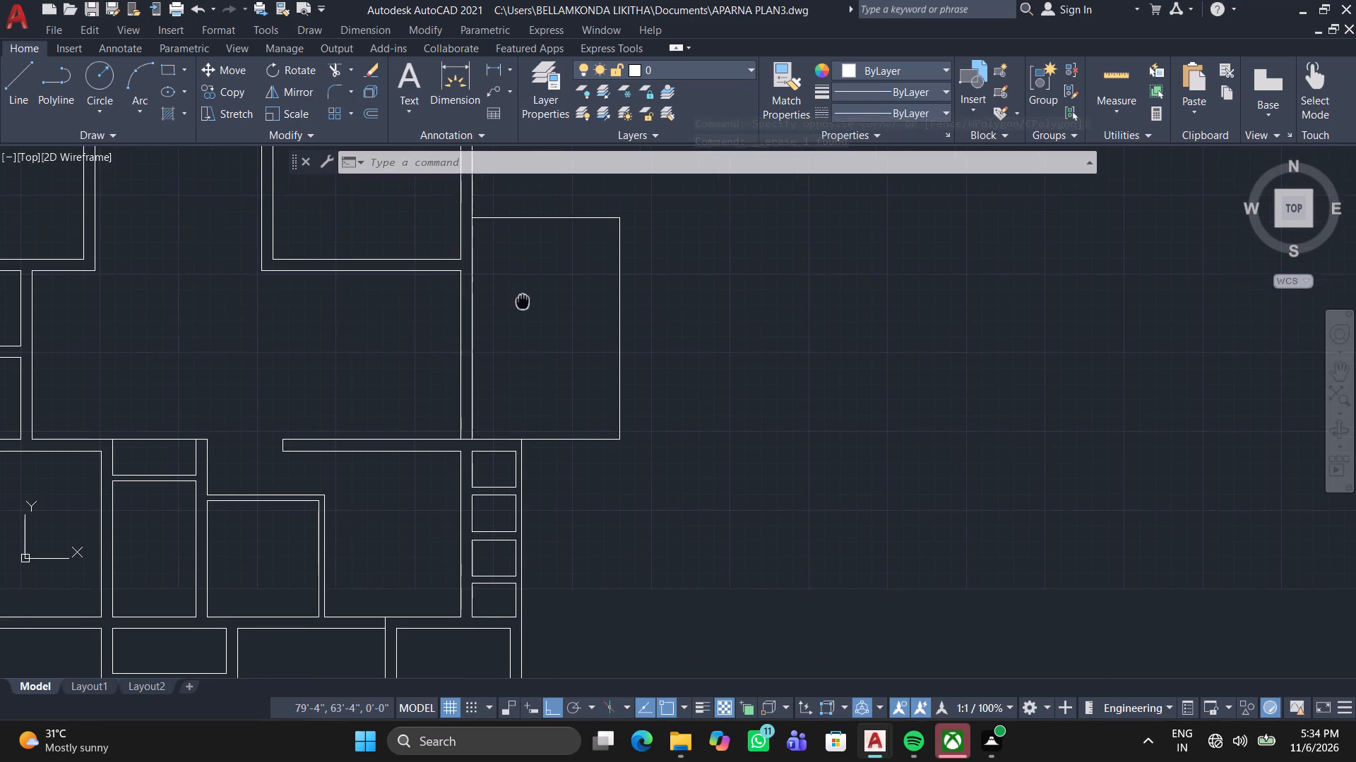
middle_drag(523, 300, 523, 297)
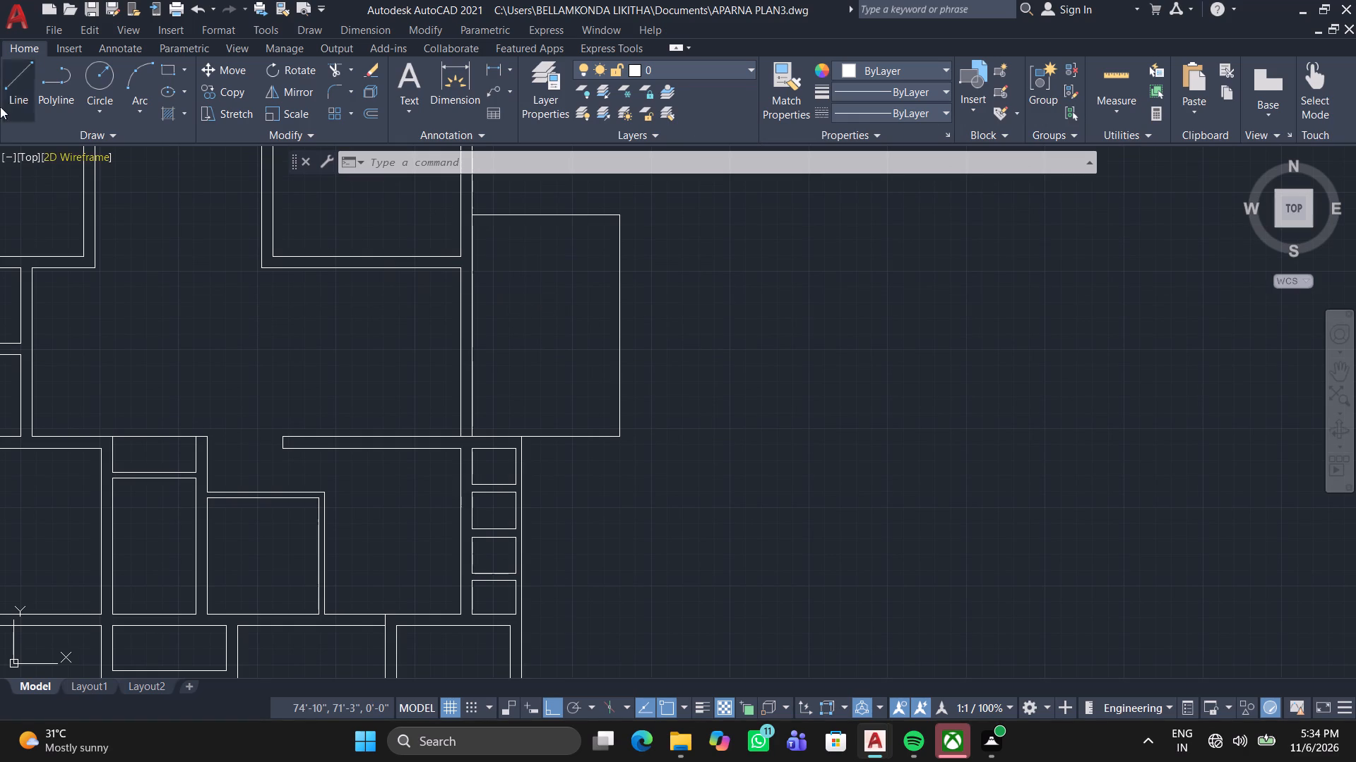
click(12, 92)
scroll(381, 211, down, 2)
middle_drag(397, 253, 441, 207)
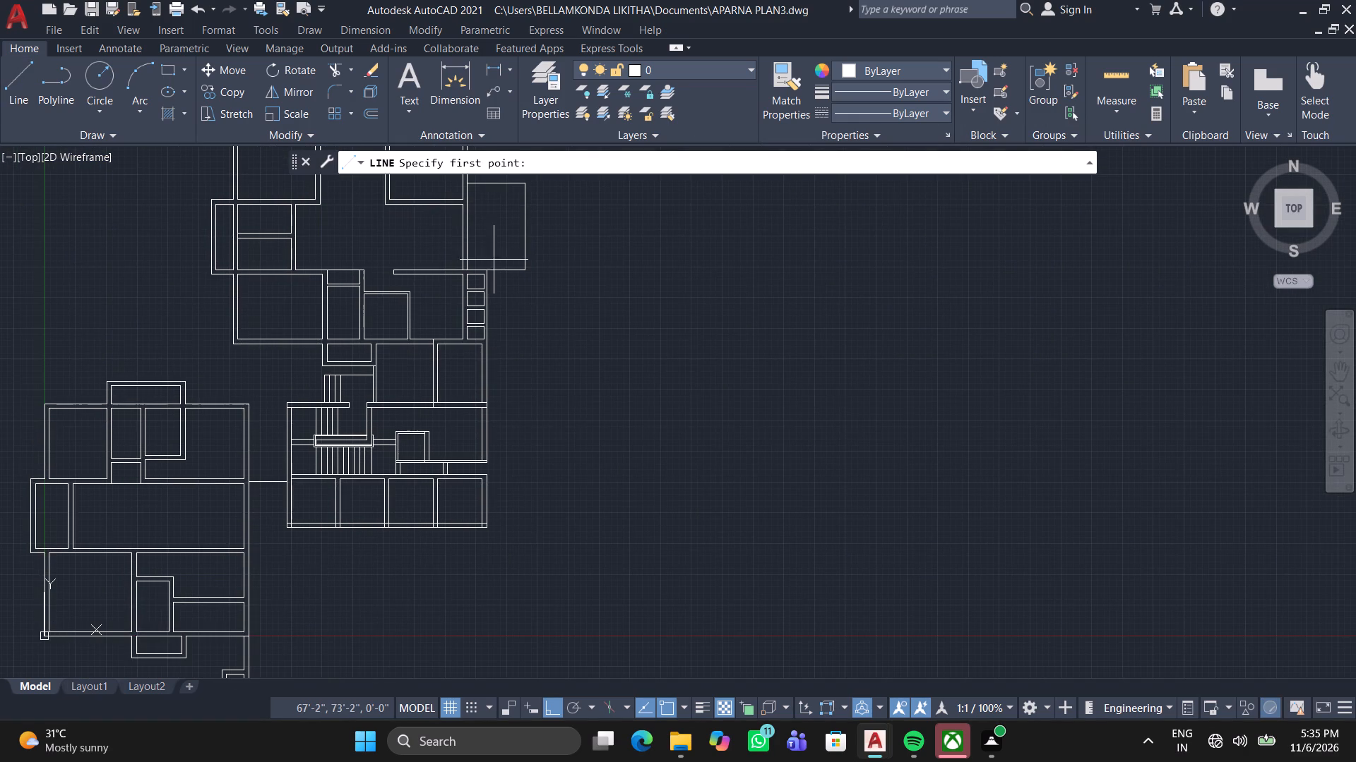
scroll(534, 276, up, 2)
click(511, 264)
scroll(500, 484, down, 1)
middle_drag(496, 488, 493, 490)
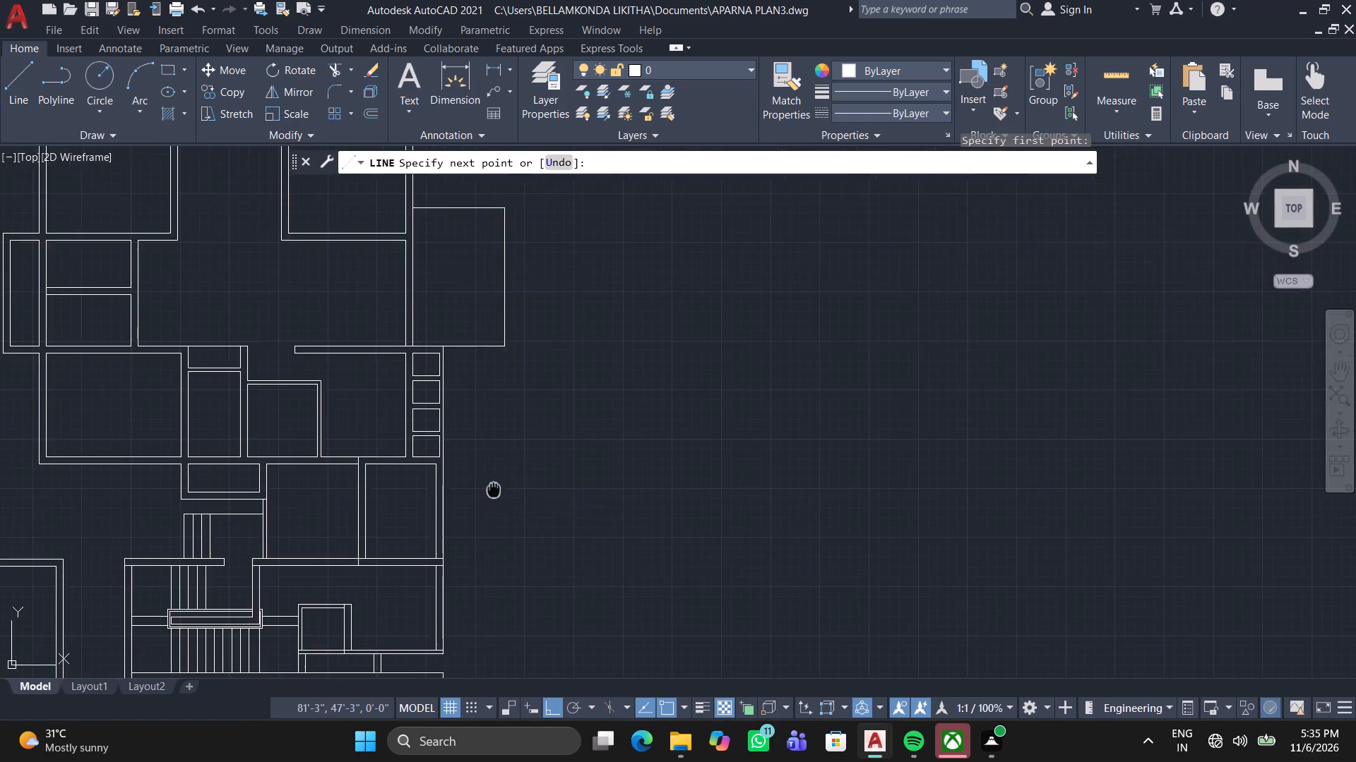
middle_drag(493, 490, 513, 305)
middle_drag(521, 490, 557, 242)
scroll(511, 330, up, 2)
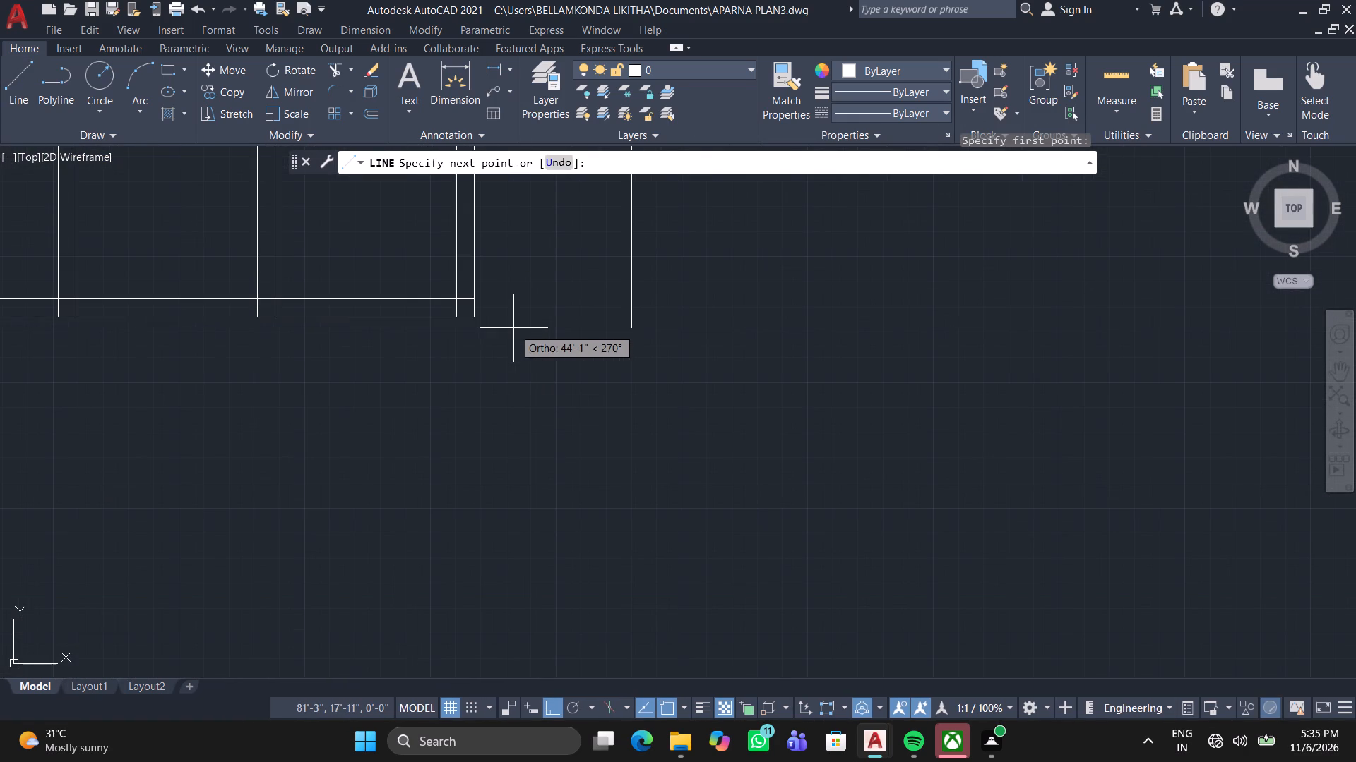
scroll(482, 324, up, 2)
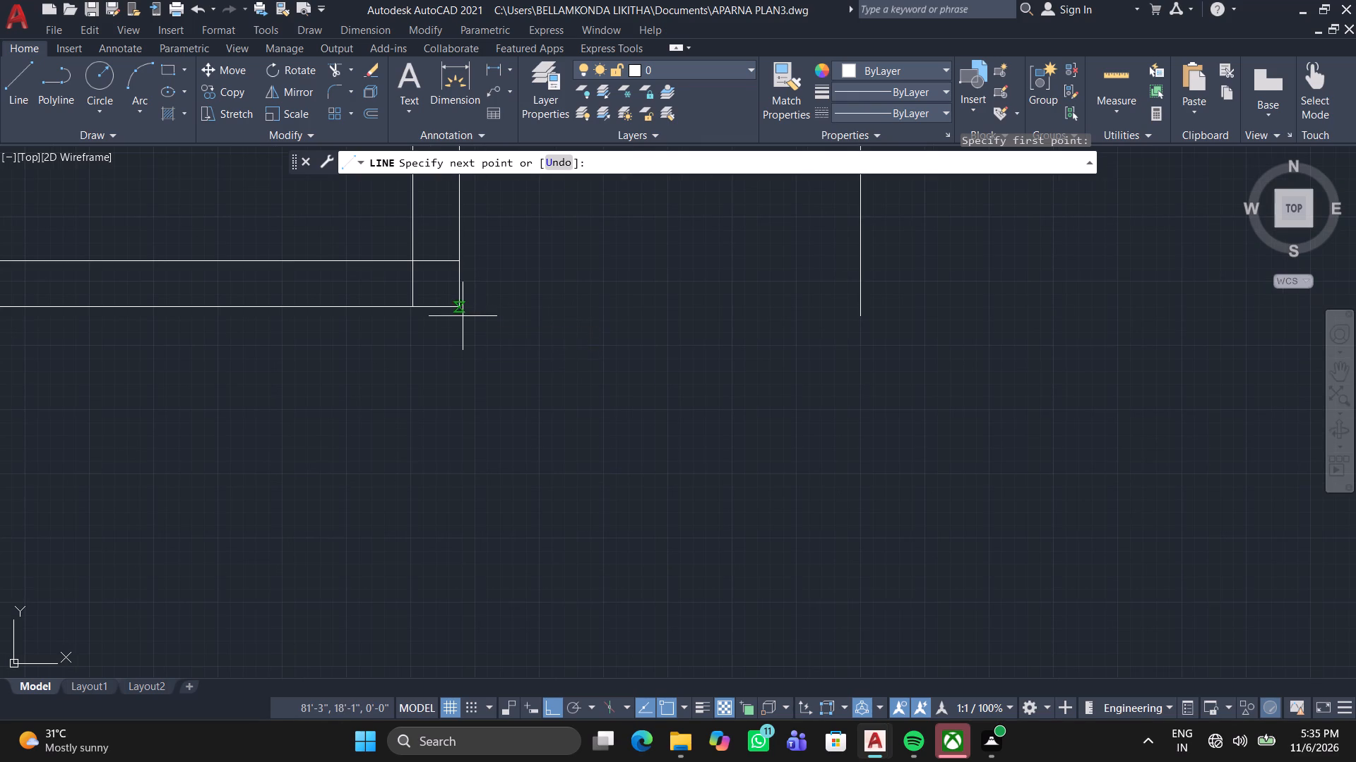
drag(589, 301, 601, 301)
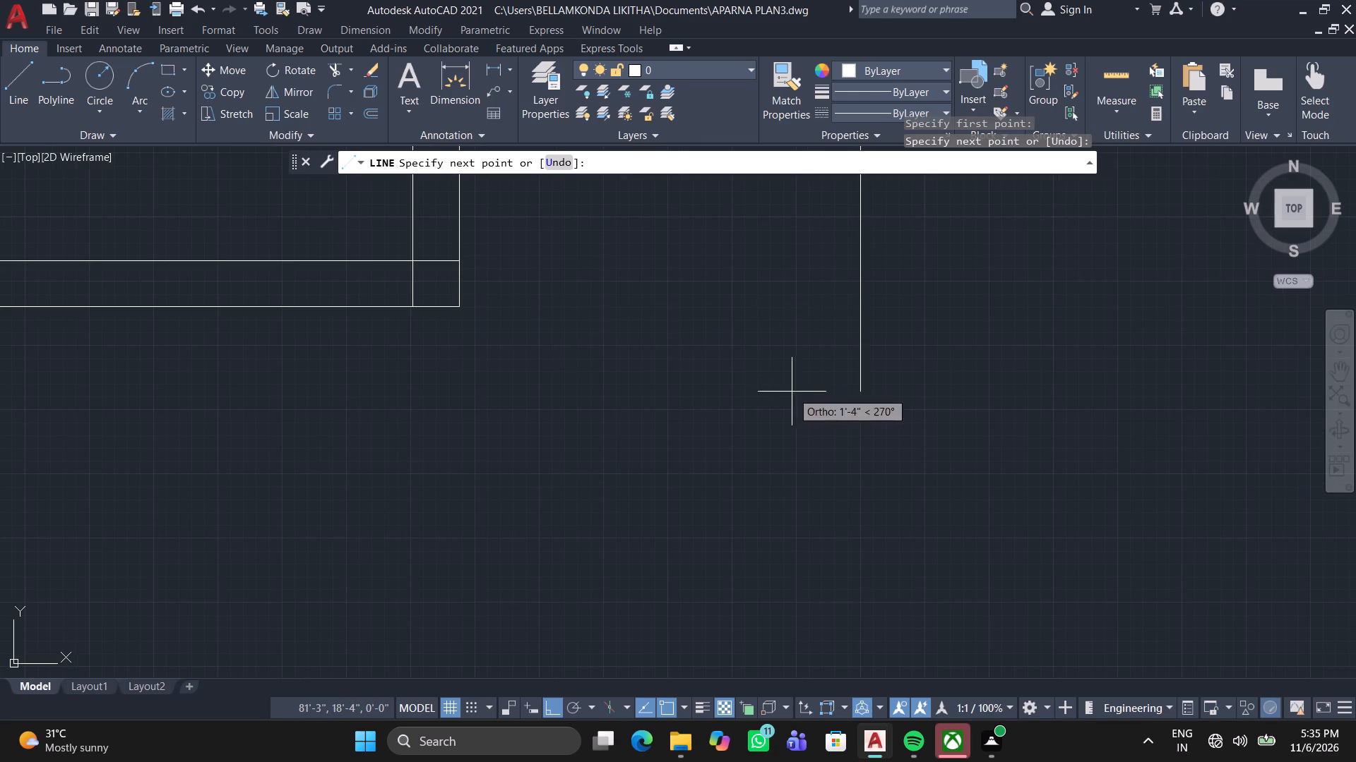
Continue the vertical line a further 9' downward, below the plan's bottom wall.
middle_drag(790, 440, 800, 371)
scroll(797, 396, down, 1)
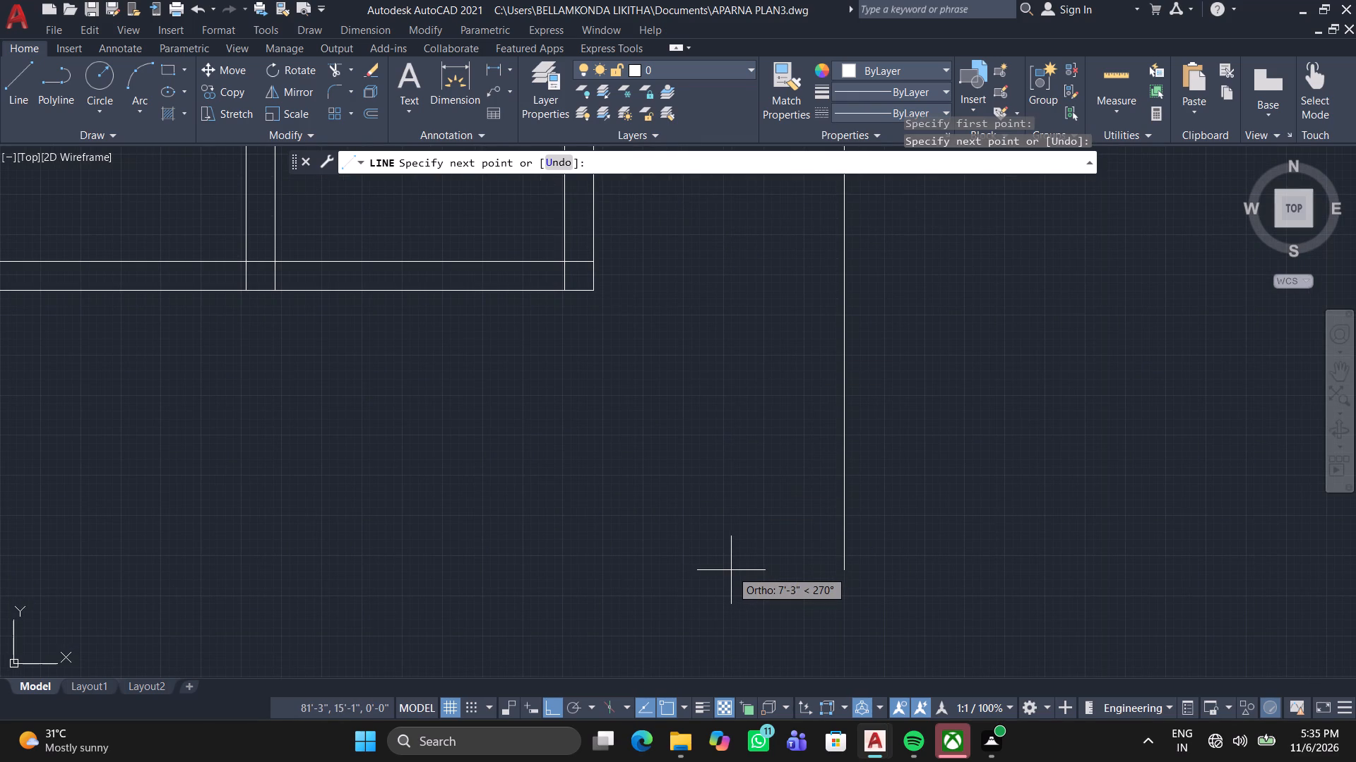
key(9)
key(apostrophe)
key(Return)
Continue the boundary line horizontally 34'7" back beneath the plan from the lower end of the vertical line.
scroll(709, 551, down, 1)
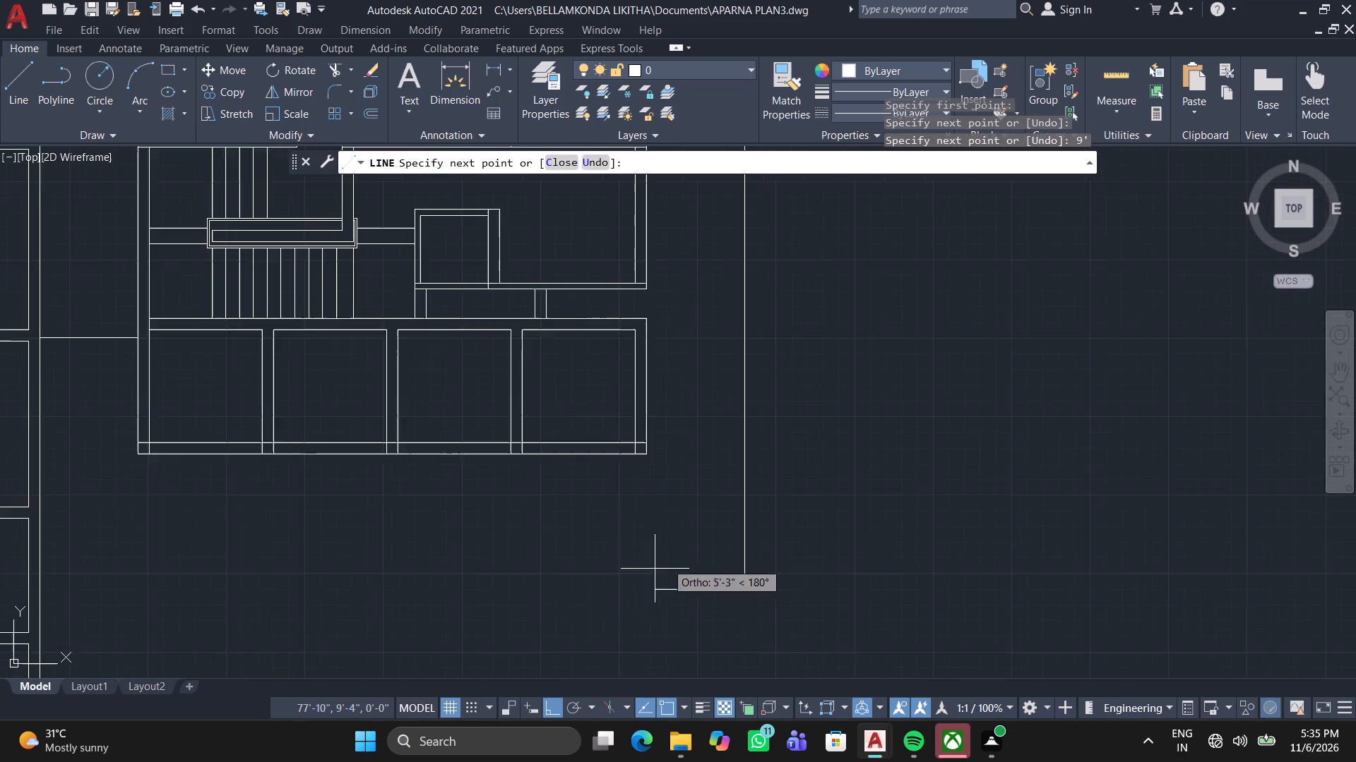
scroll(643, 573, down, 2)
middle_drag(391, 592, 620, 387)
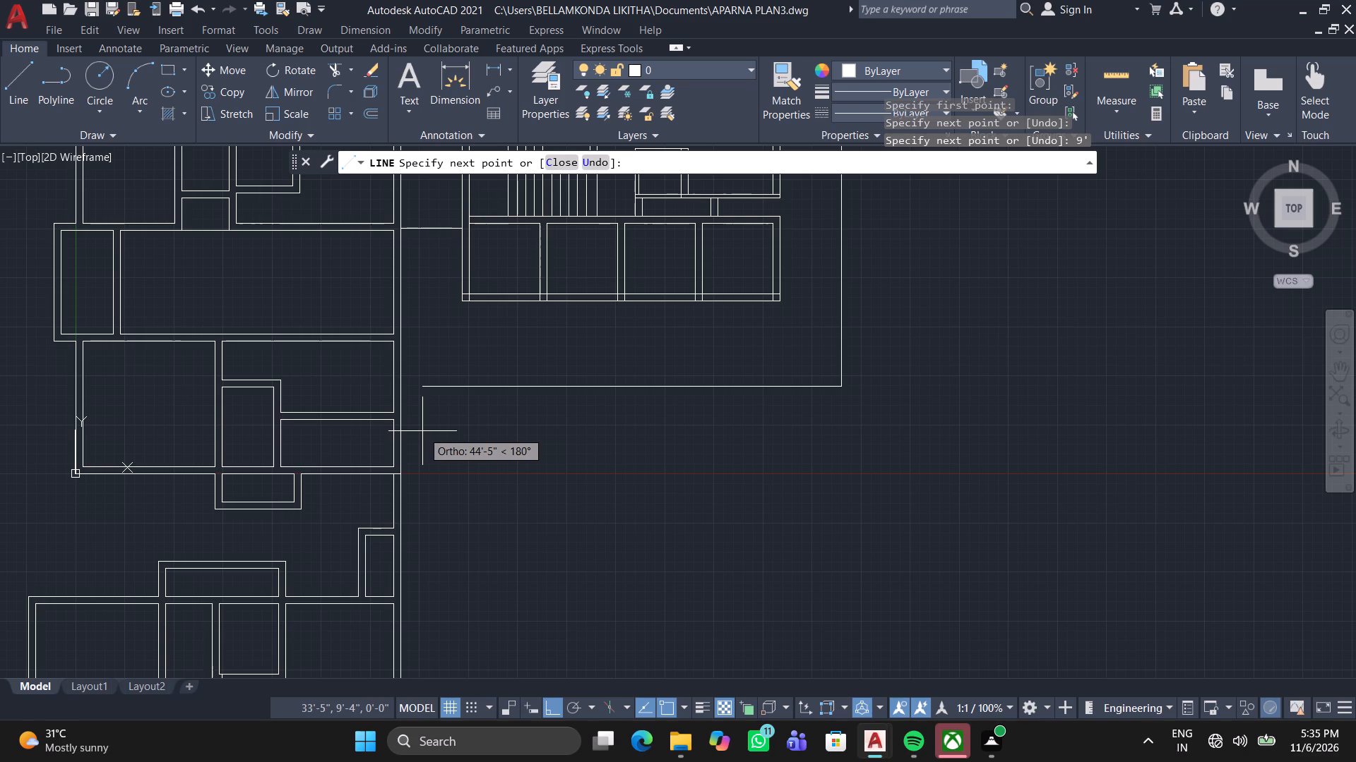
text(34')
key(7)
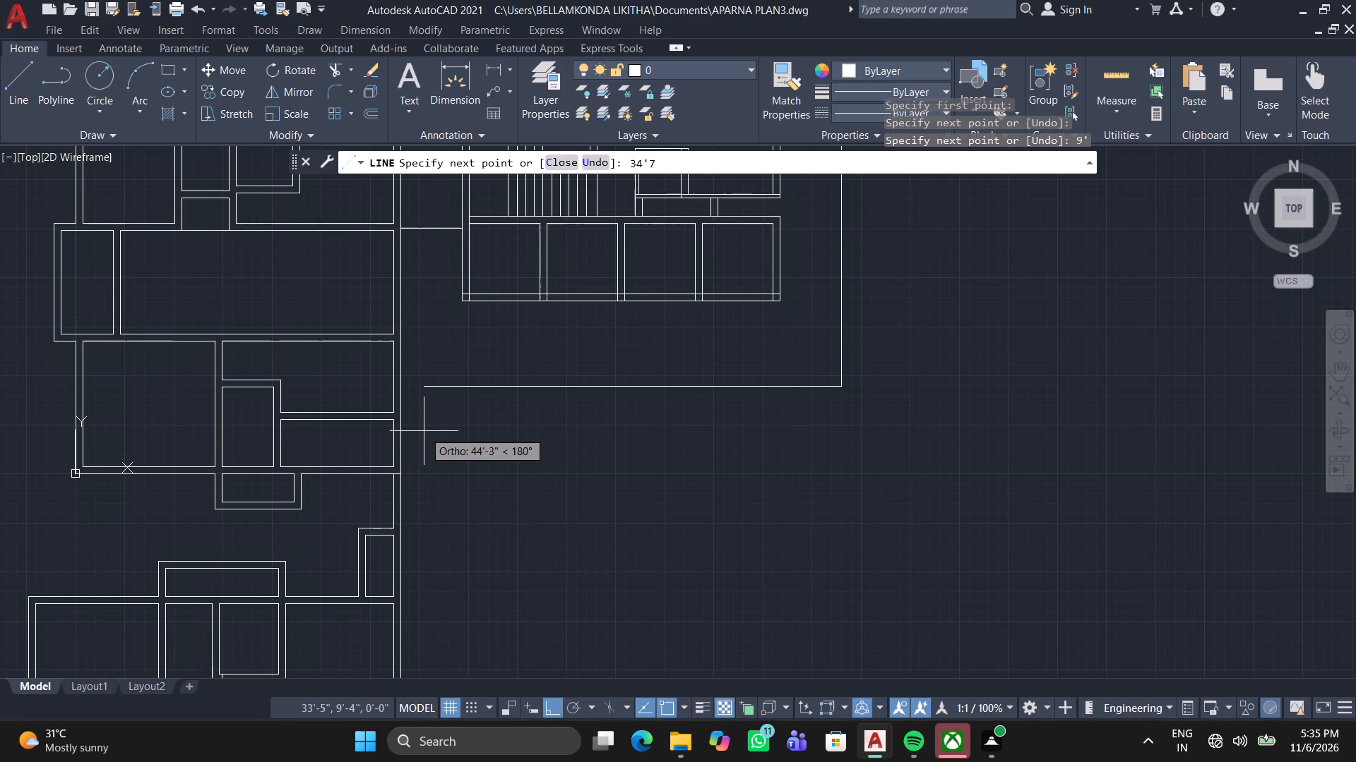
key(Return)
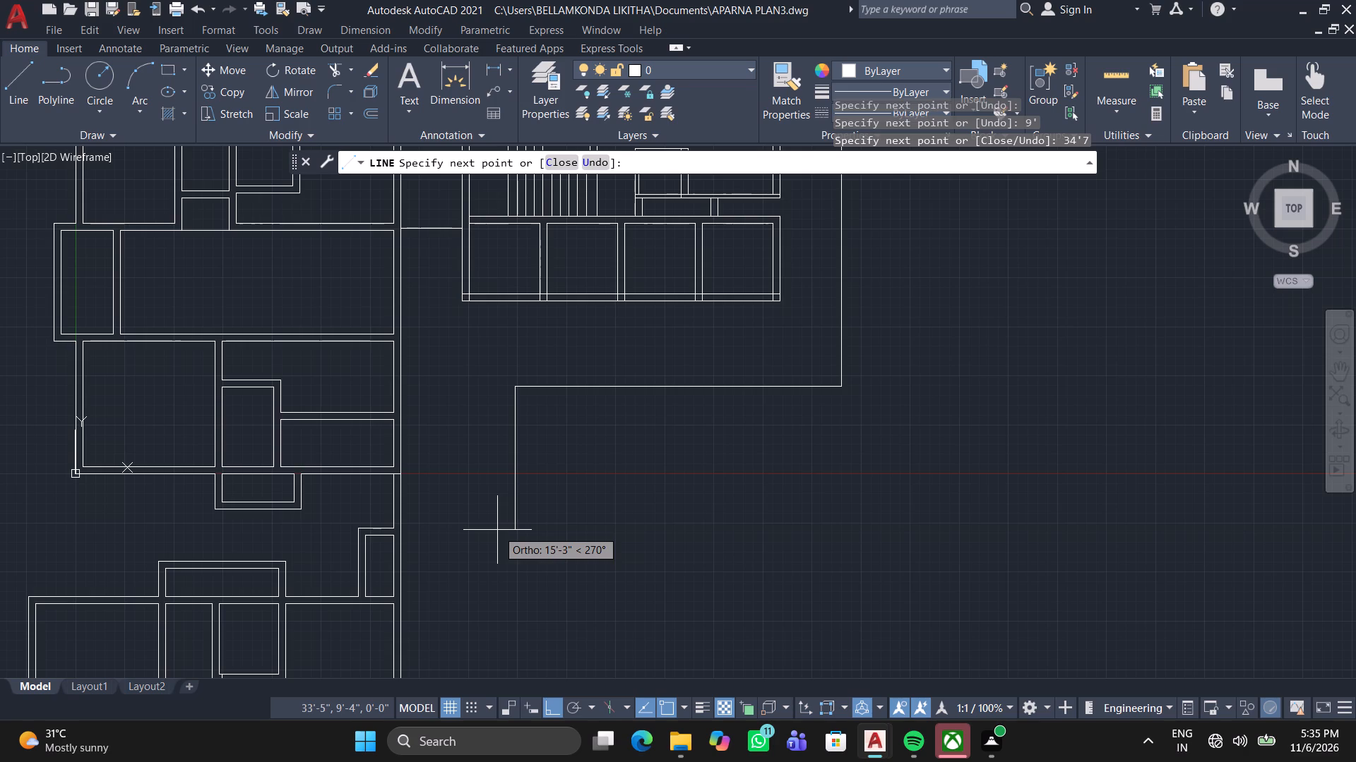
Draw a line to the plan's bottom-left outer corner, straight down to the boundary's level, and across to the 34'7" line's end.
scroll(462, 375, up, 2)
scroll(461, 379, down, 1)
middle_drag(461, 385, 462, 388)
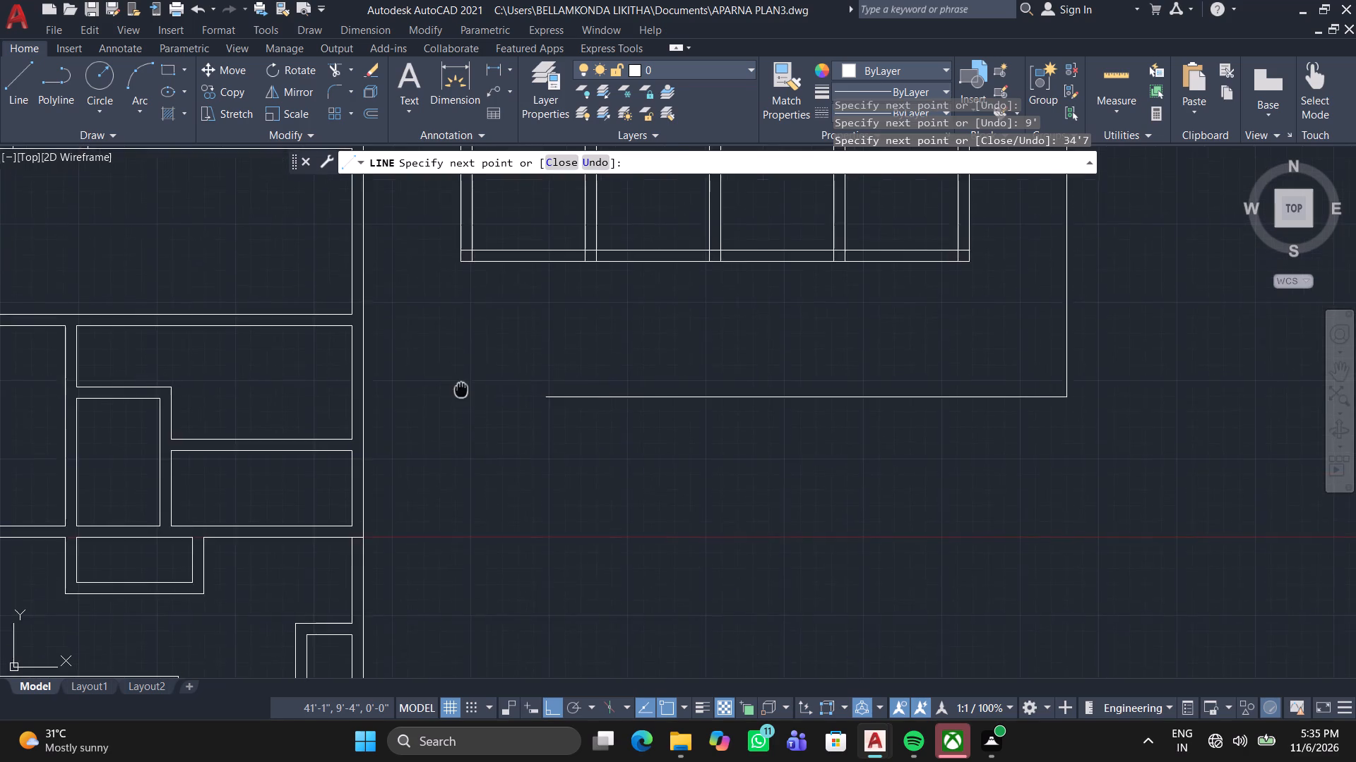
middle_drag(462, 388, 428, 529)
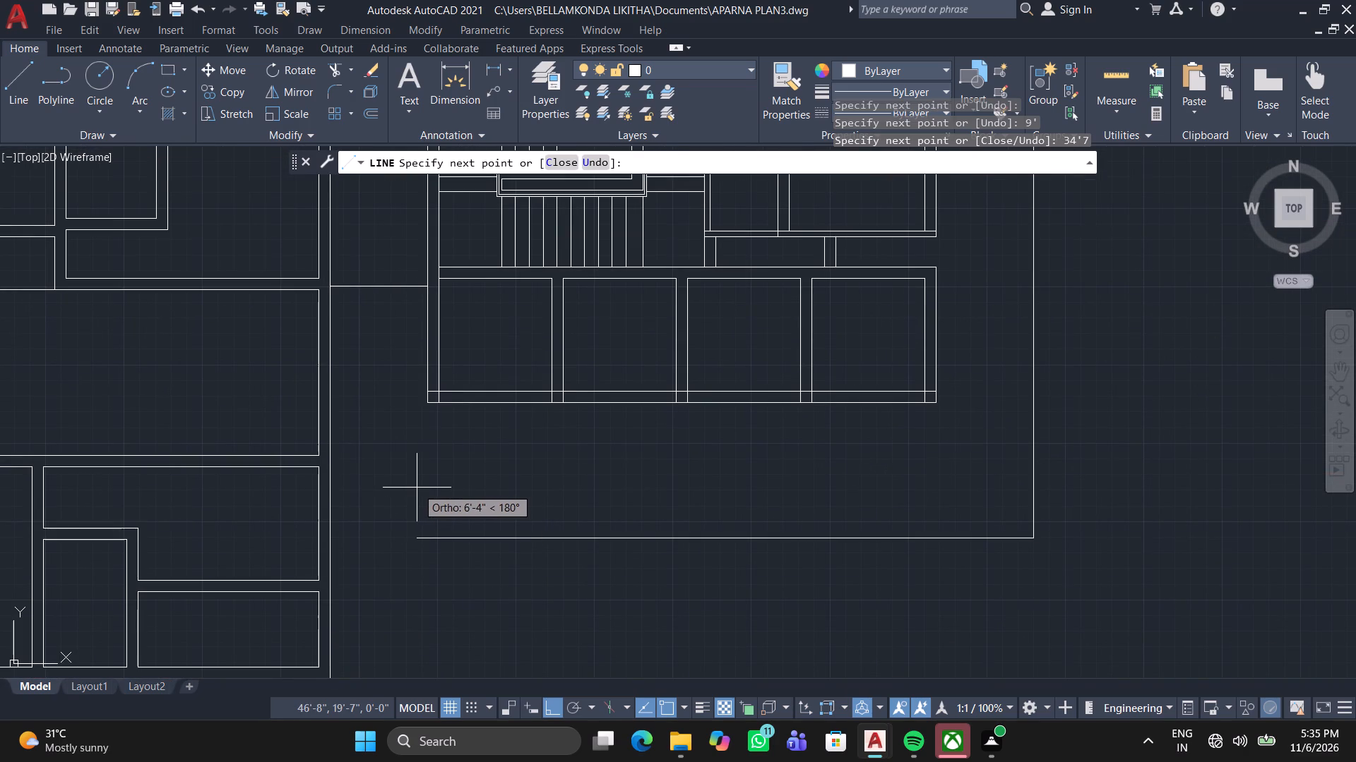
scroll(422, 464, up, 2)
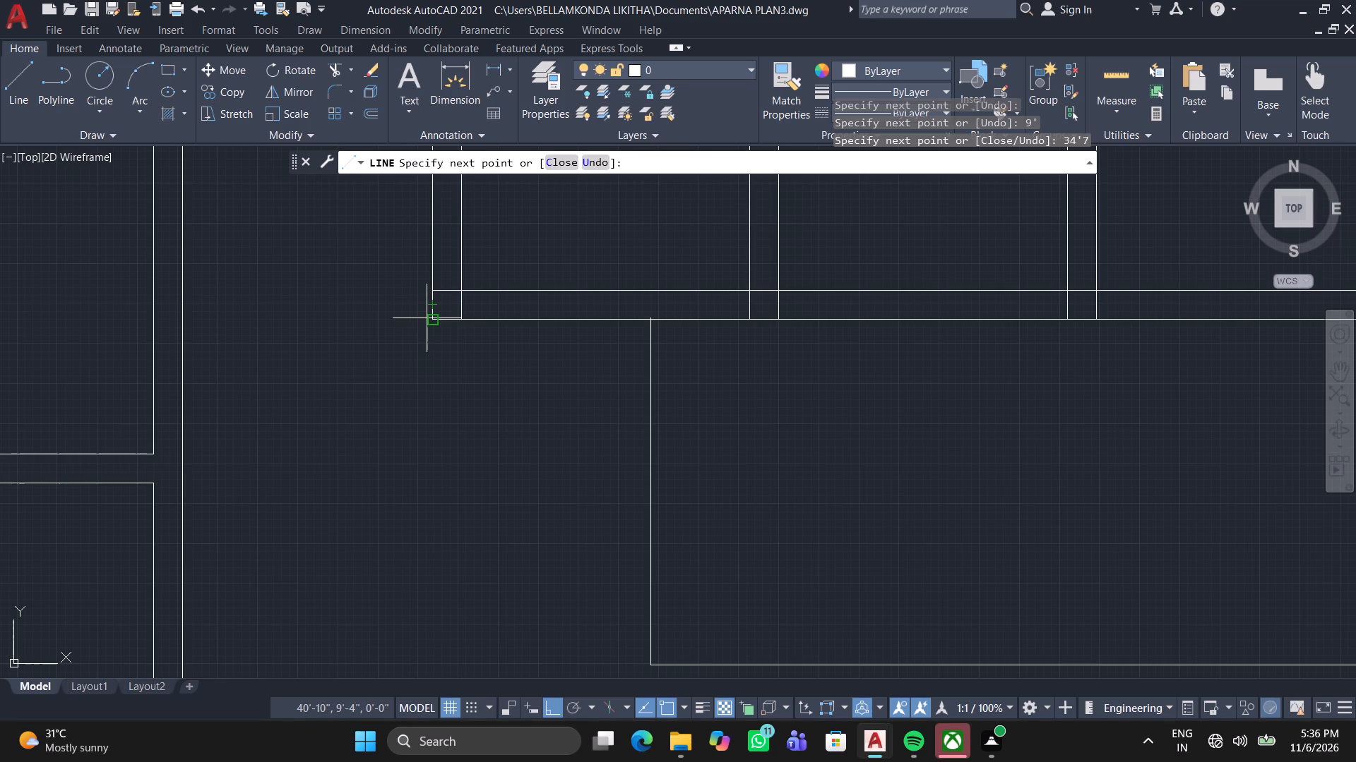
click(435, 320)
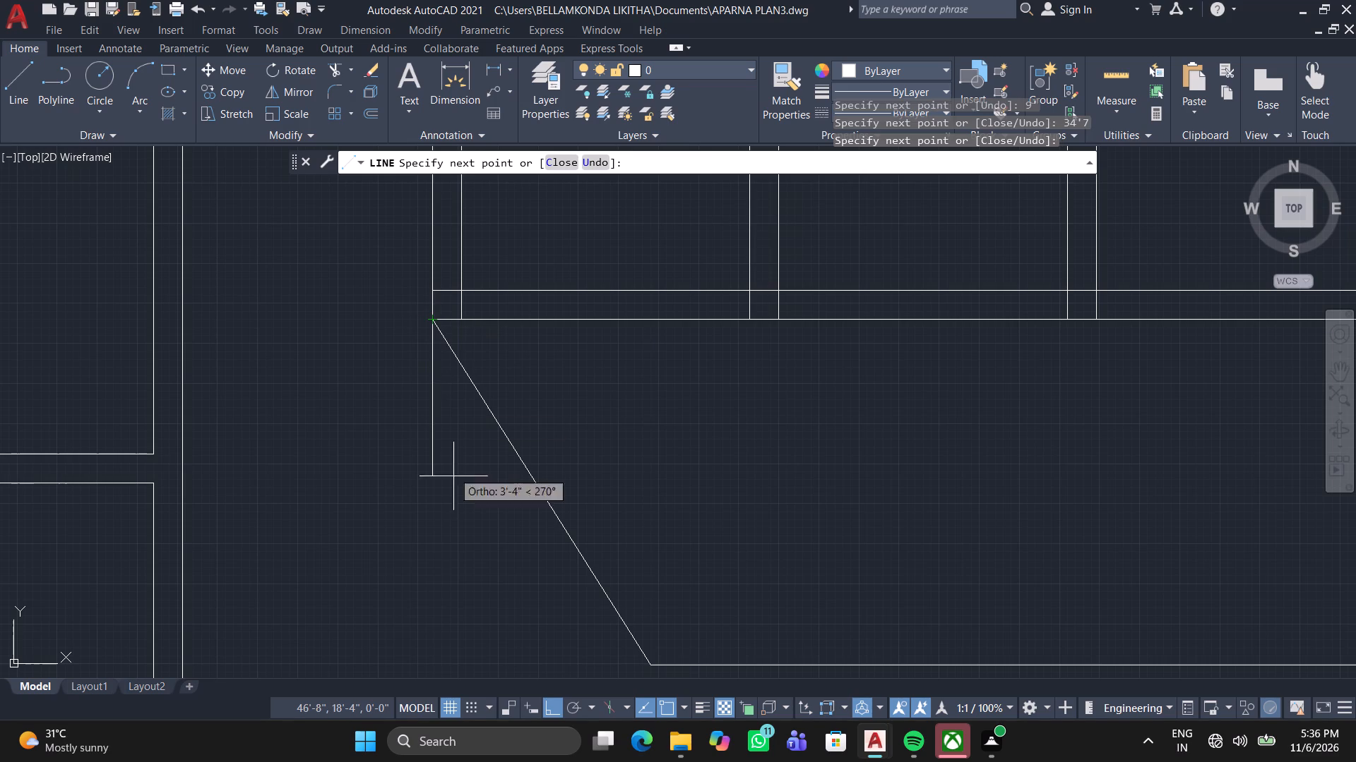
middle_drag(435, 638, 439, 356)
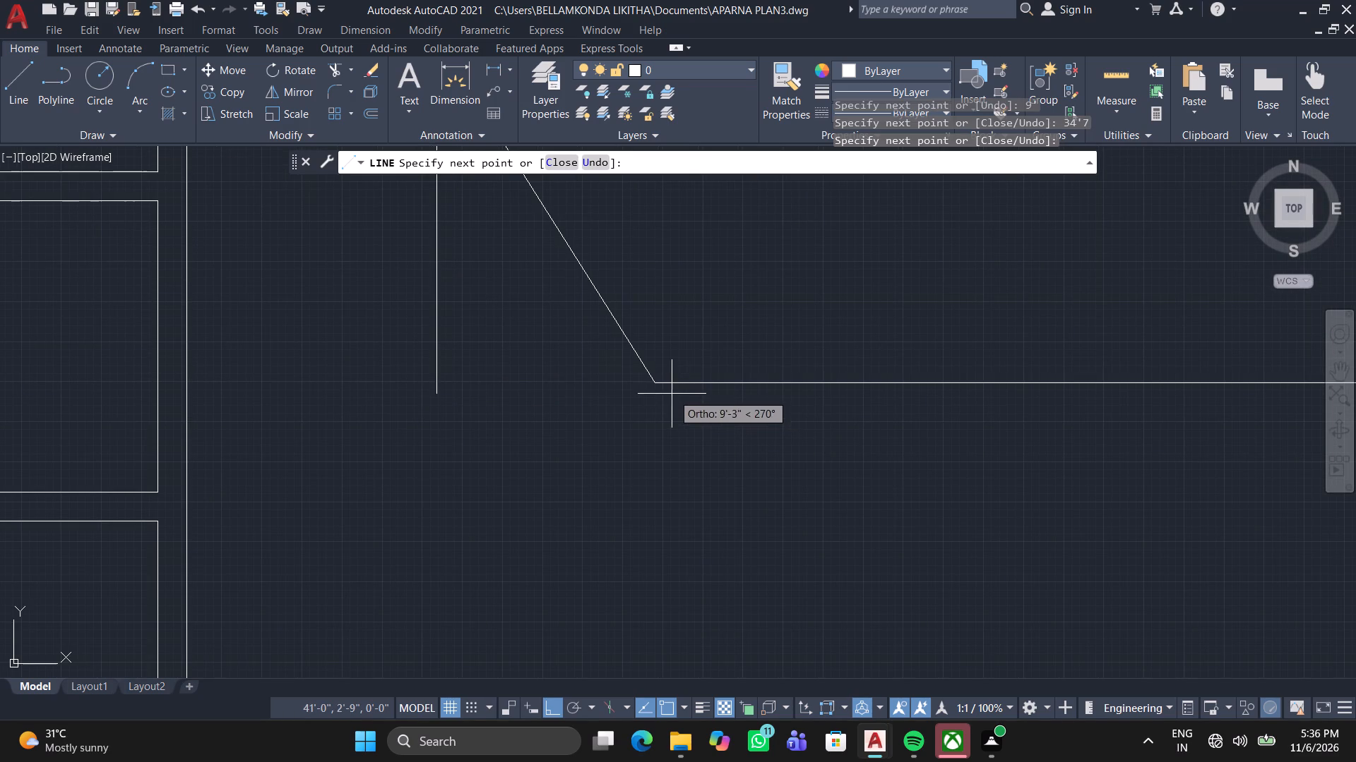
click(590, 382)
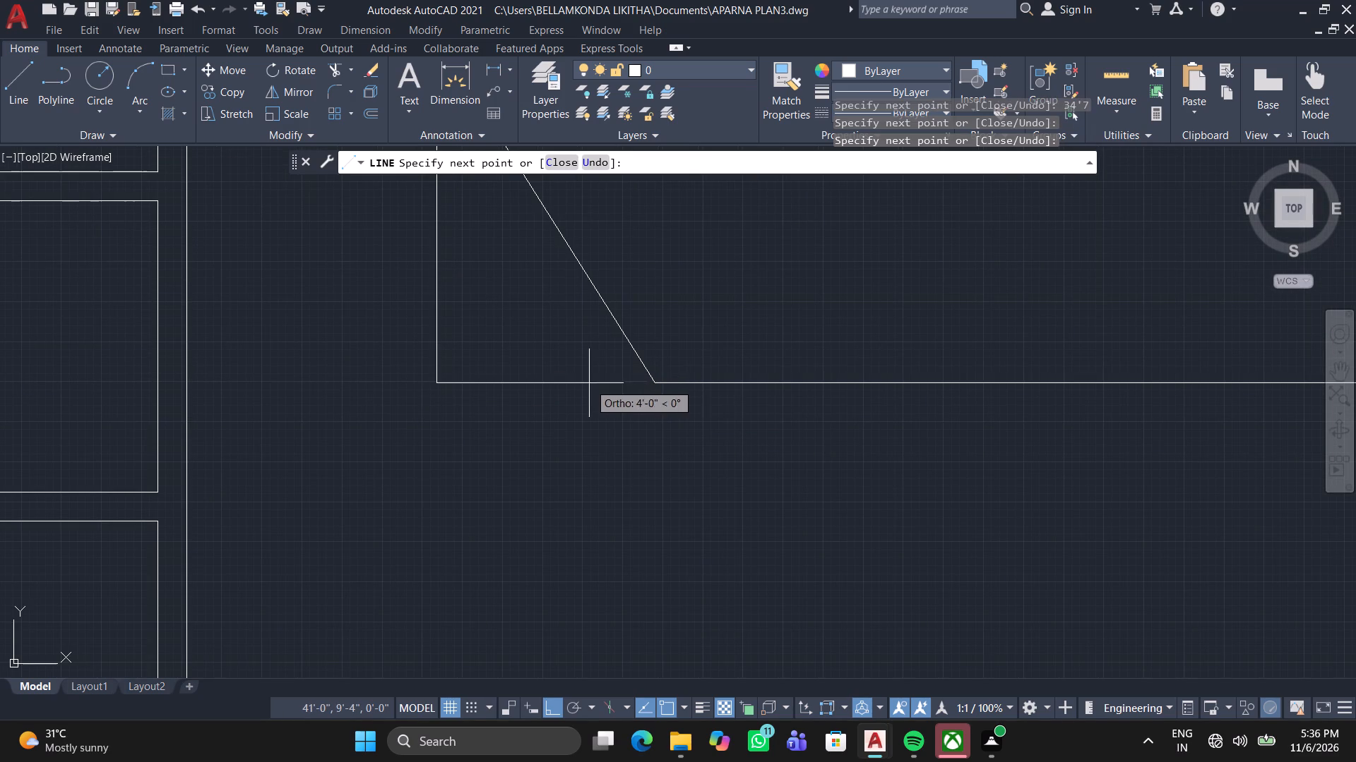
click(655, 387)
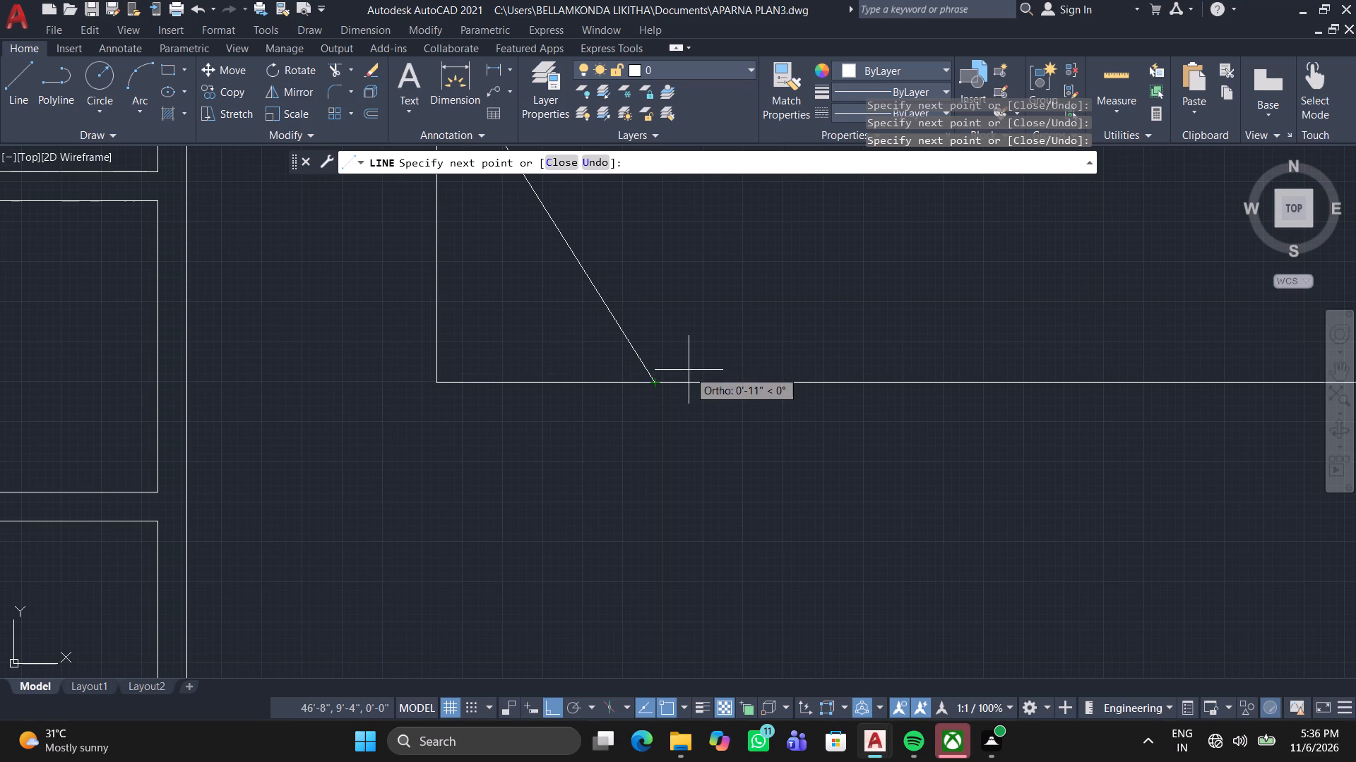
key(Escape)
Delete the slanted line and the vertical helper line between the plan's corner and the bottom boundary line.
drag(714, 266, 702, 266)
click(306, 293)
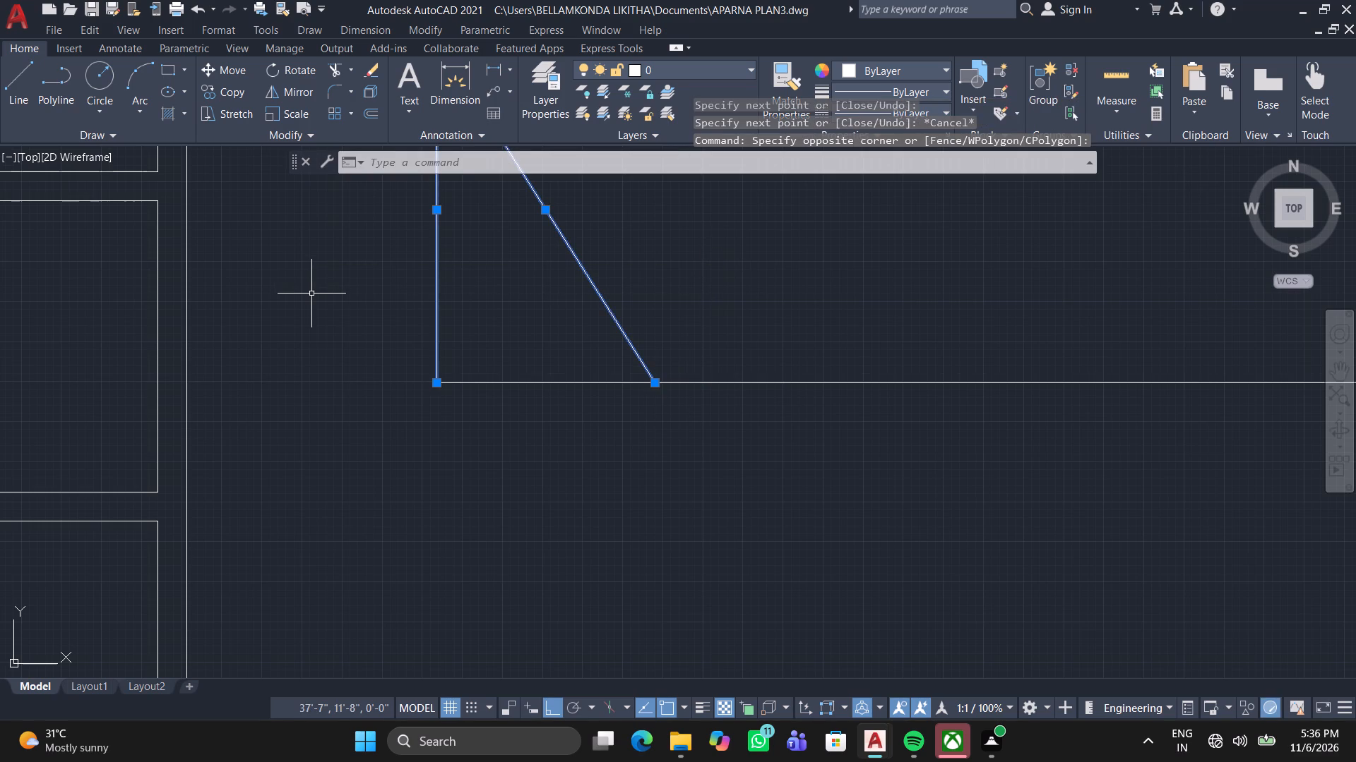
key(Delete)
Offset the side room's top edge and outer vertical edge 9" outward.
scroll(311, 294, down, 2)
middle_drag(307, 301, 269, 409)
scroll(269, 409, down, 1)
middle_drag(339, 396, 329, 505)
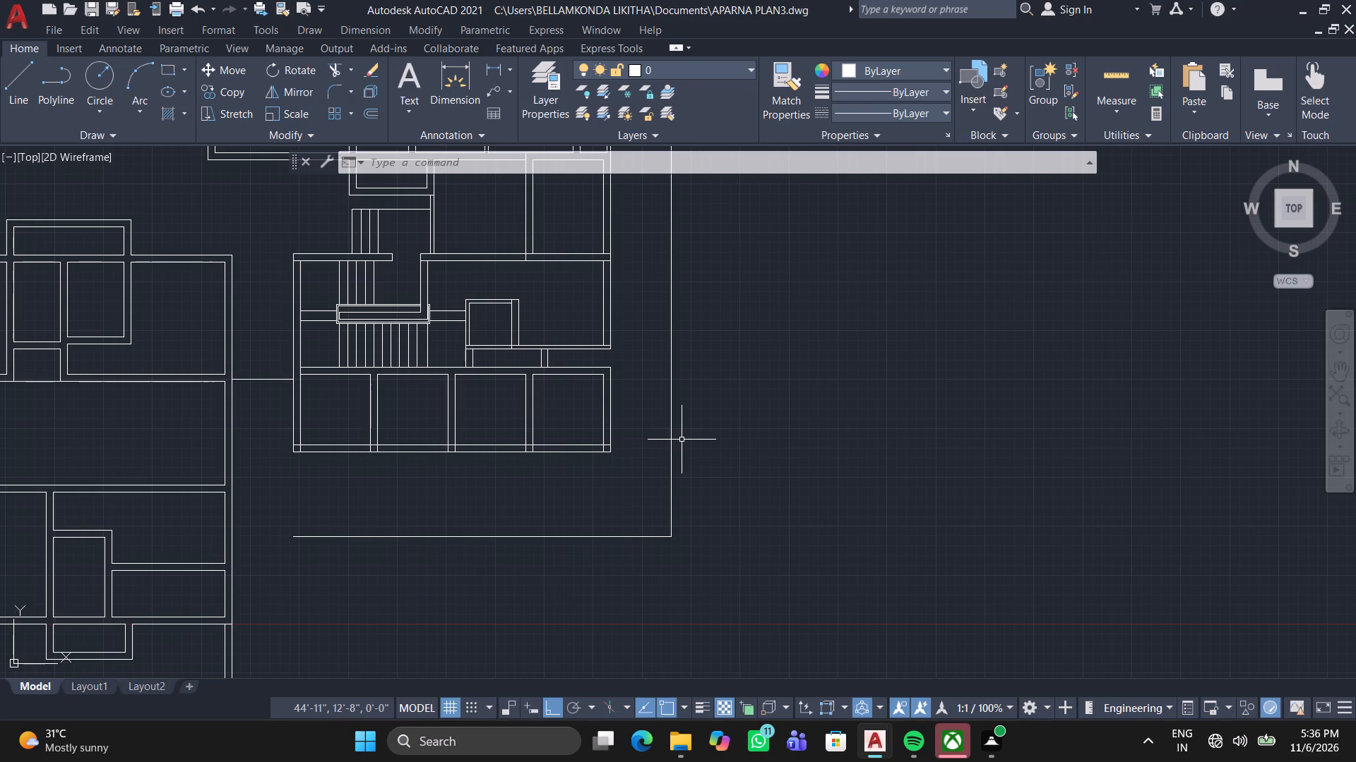
middle_drag(716, 411, 632, 593)
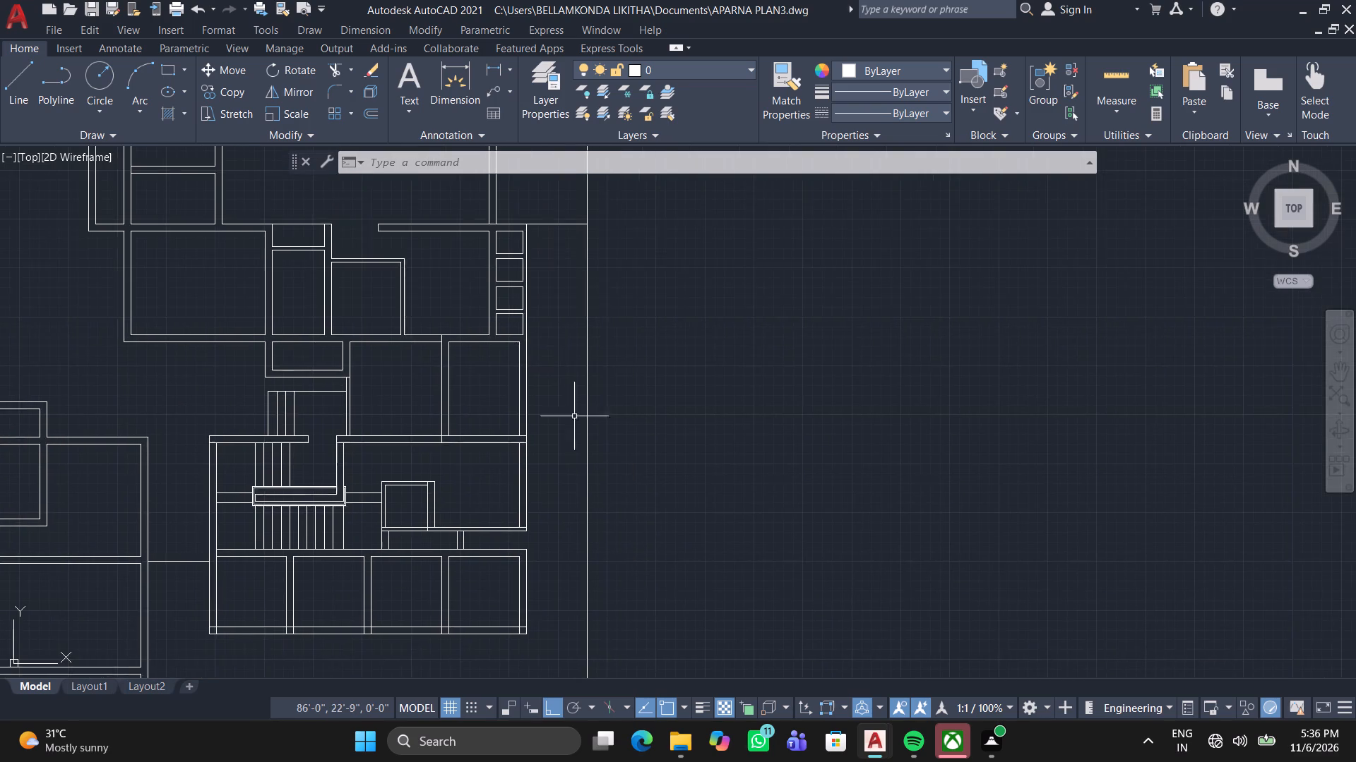
middle_drag(566, 353, 490, 591)
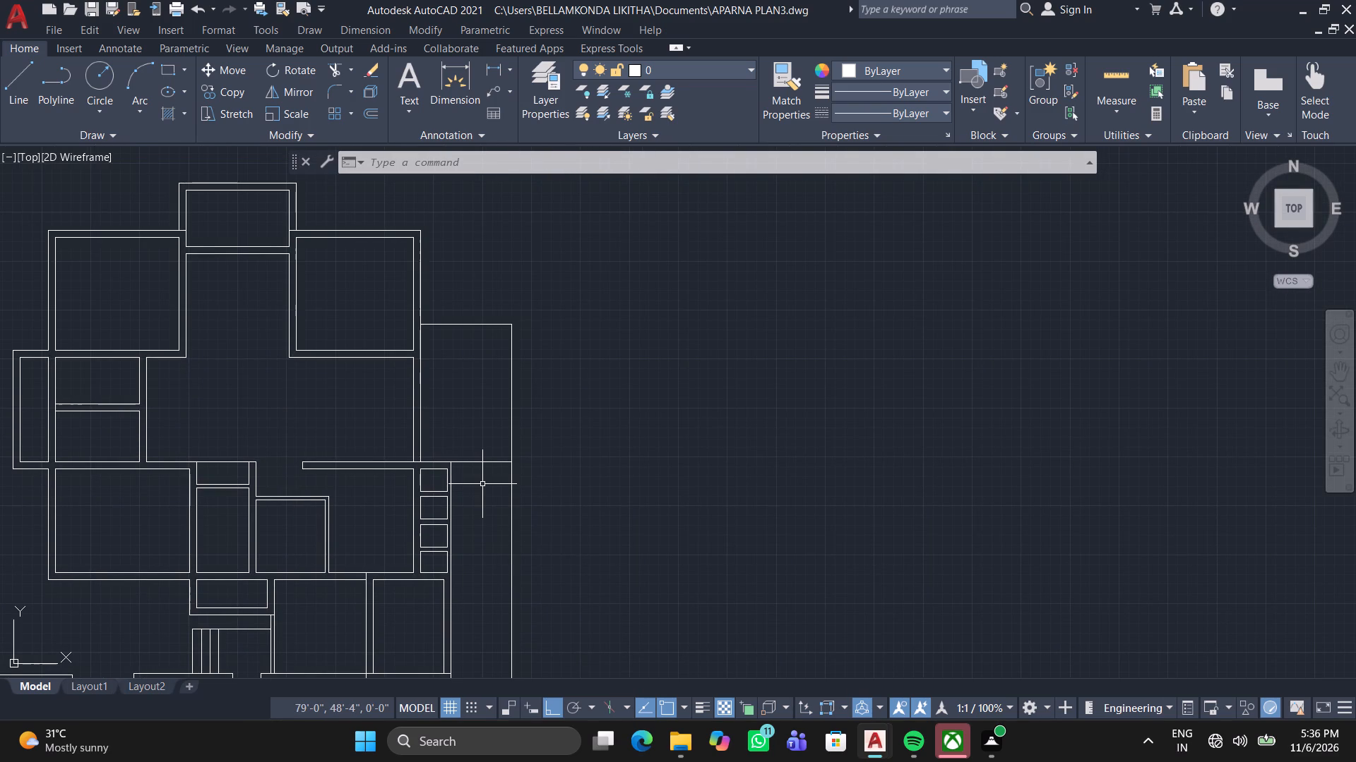
scroll(485, 418, up, 2)
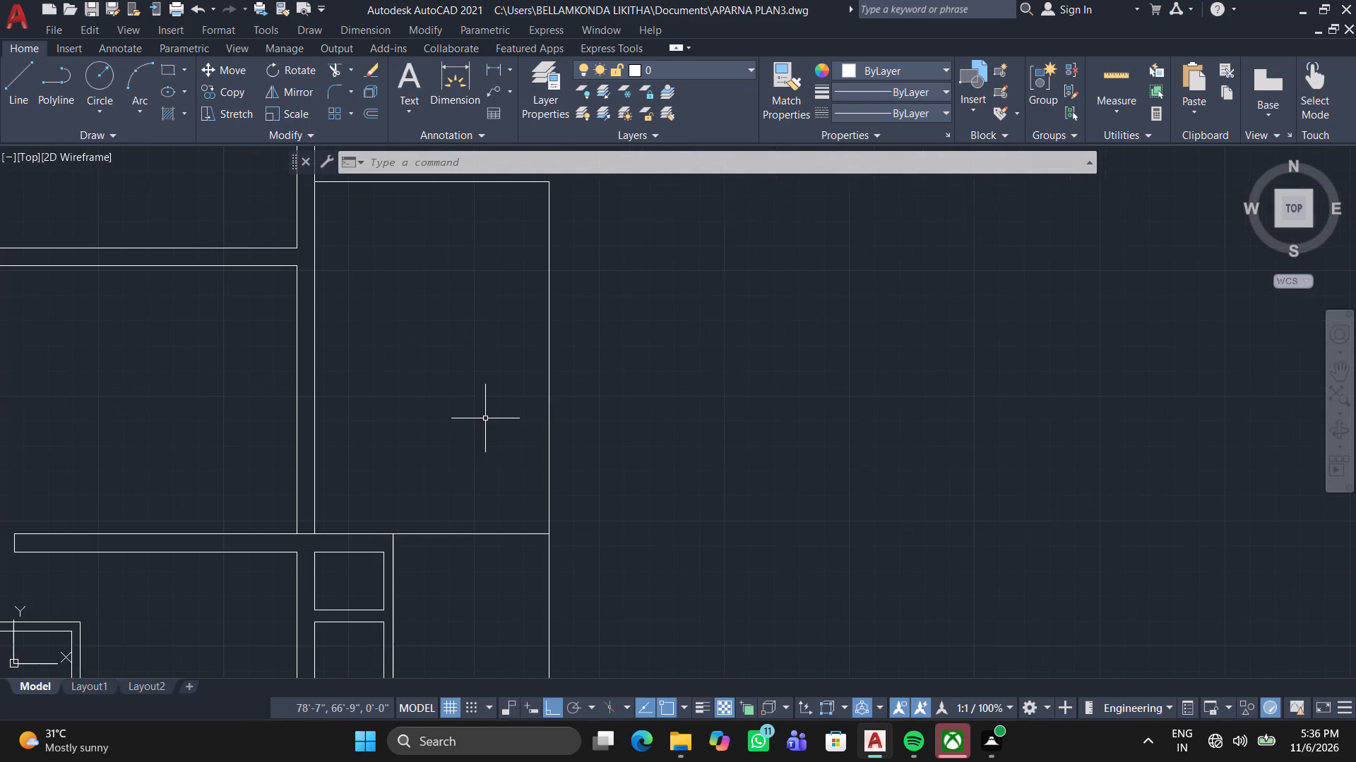
middle_drag(485, 418, 451, 364)
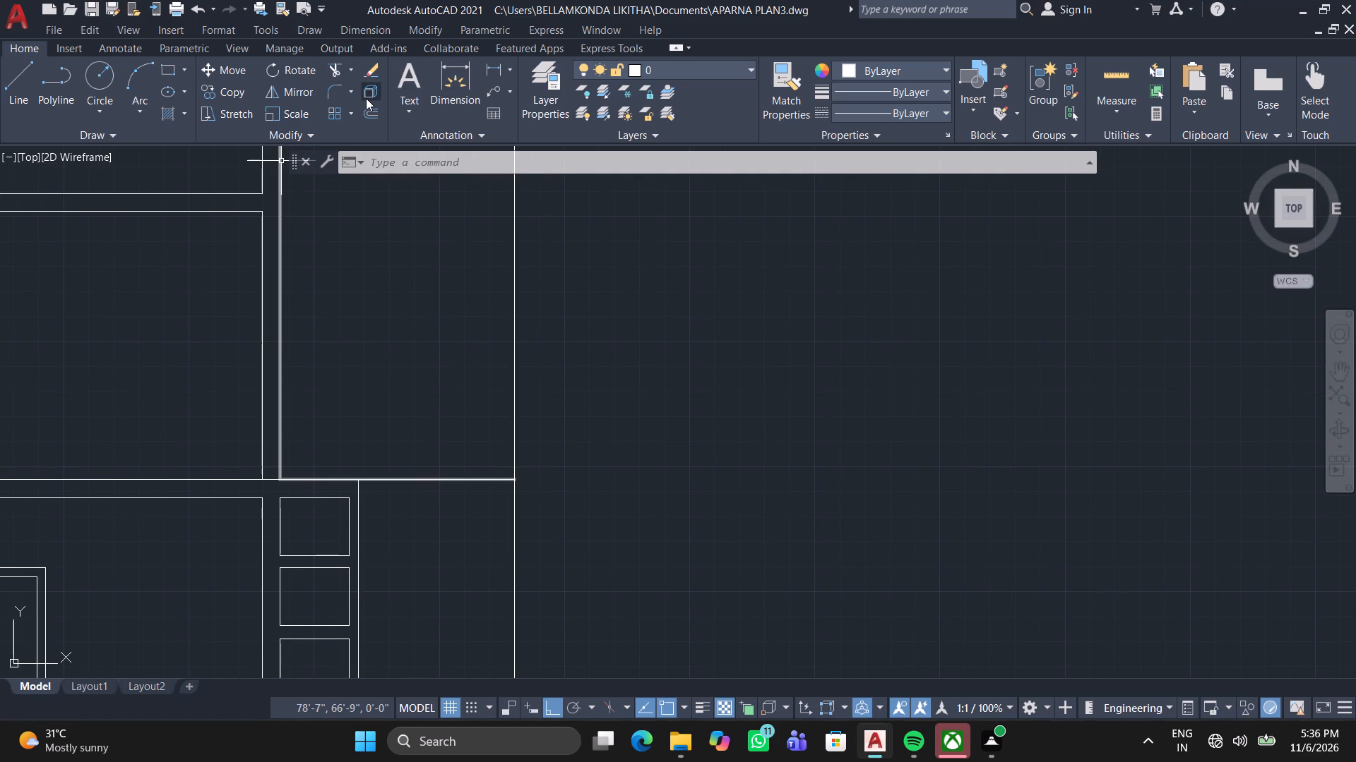
click(372, 114)
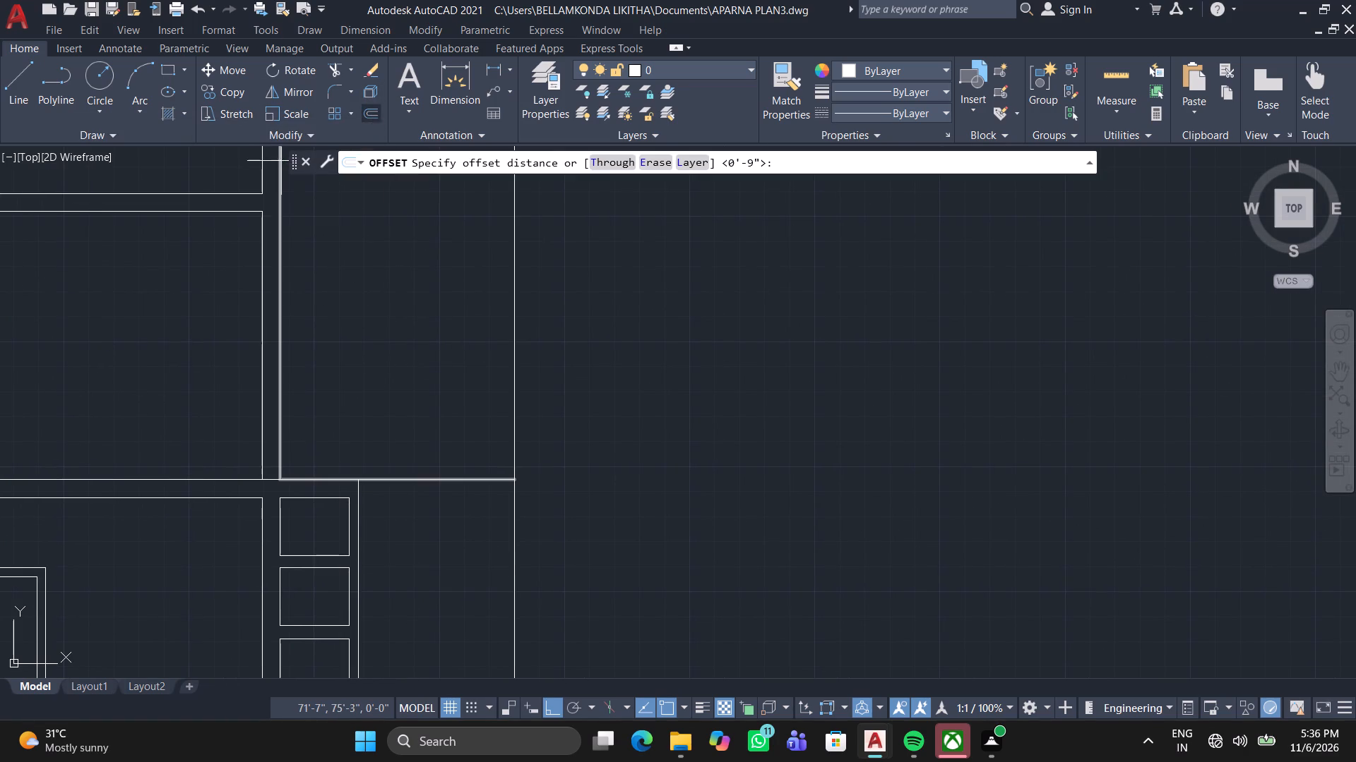
key(space)
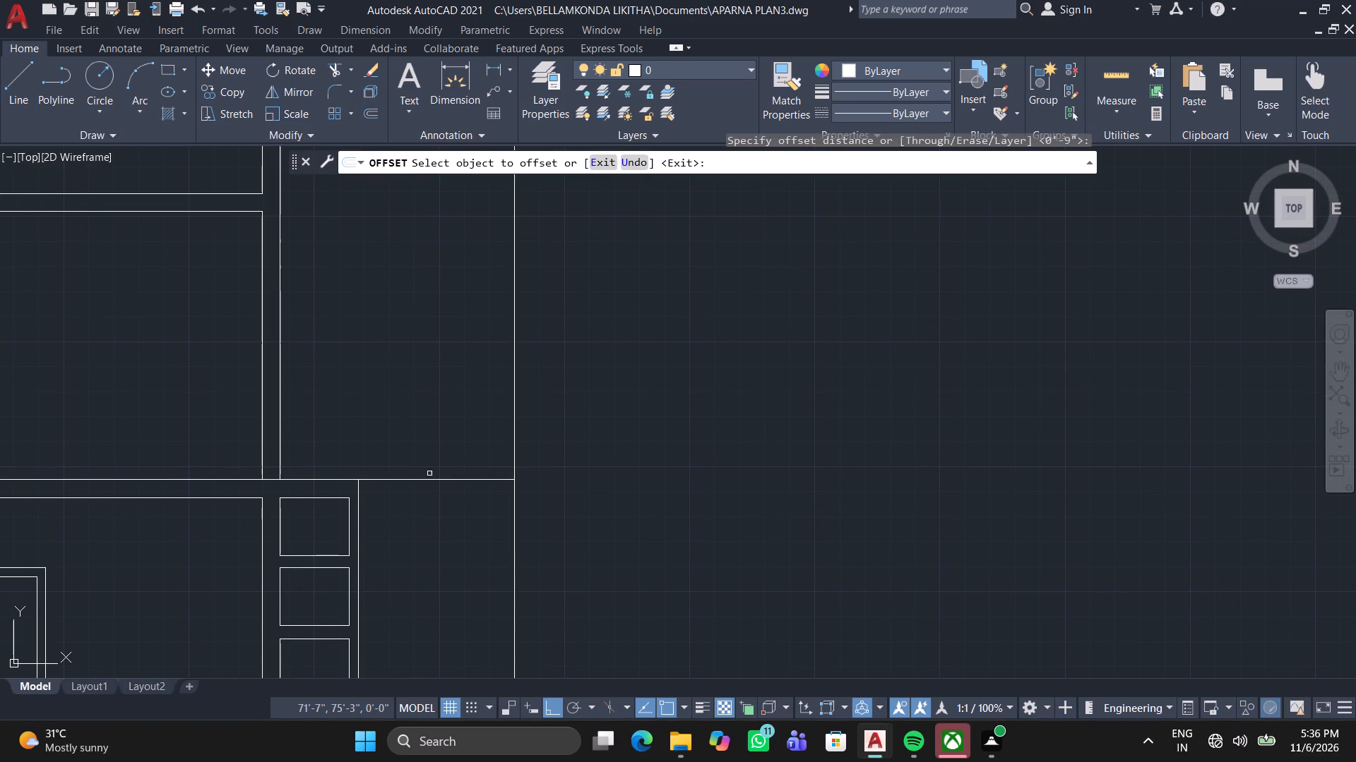
scroll(428, 468, down, 1)
scroll(438, 235, up, 2)
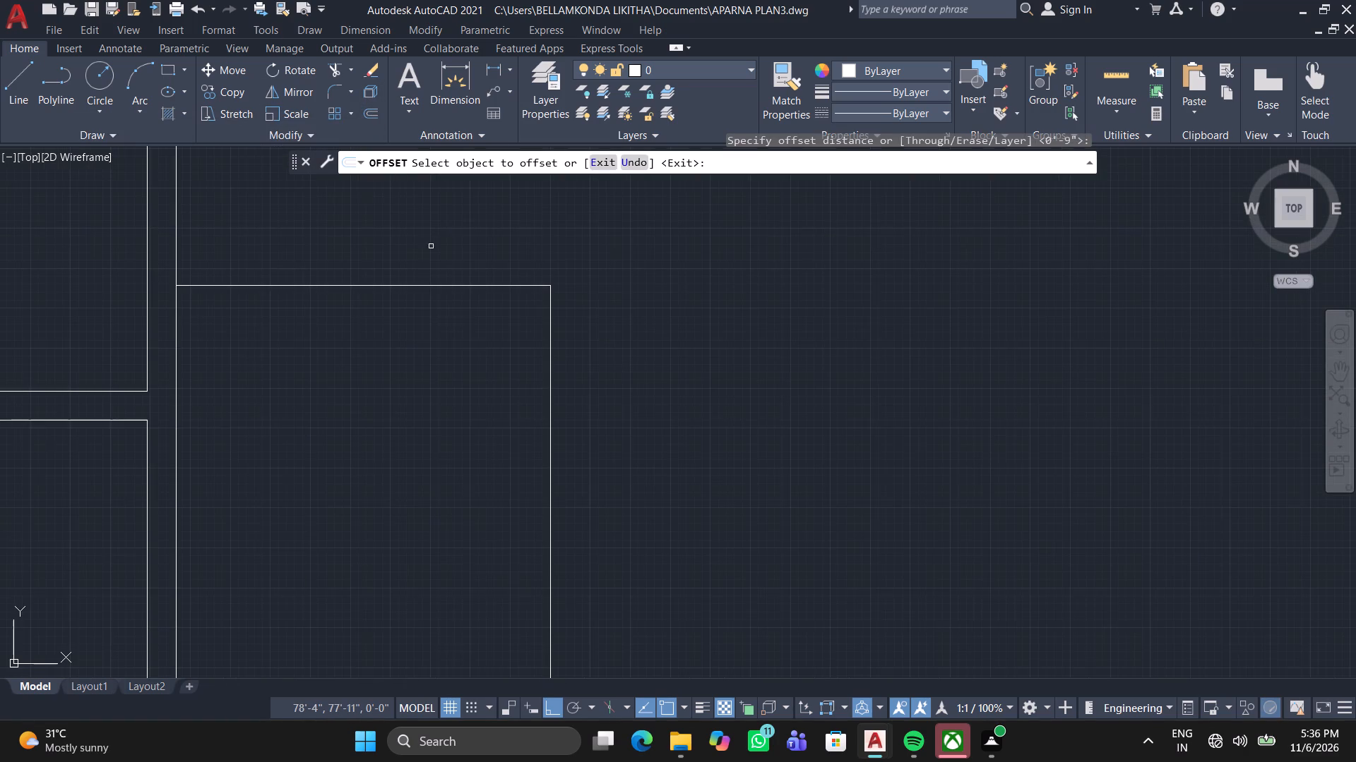
double_click(422, 286)
click(427, 219)
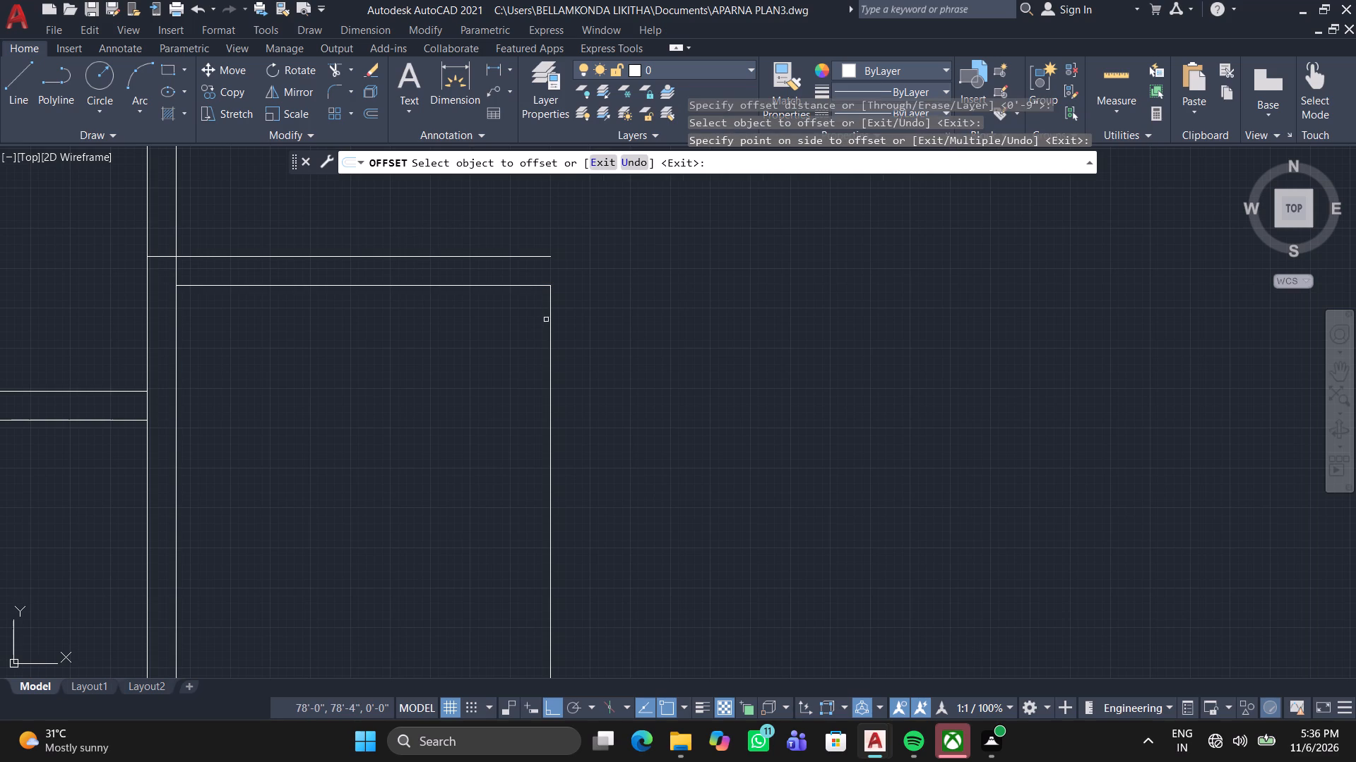
click(552, 320)
click(624, 309)
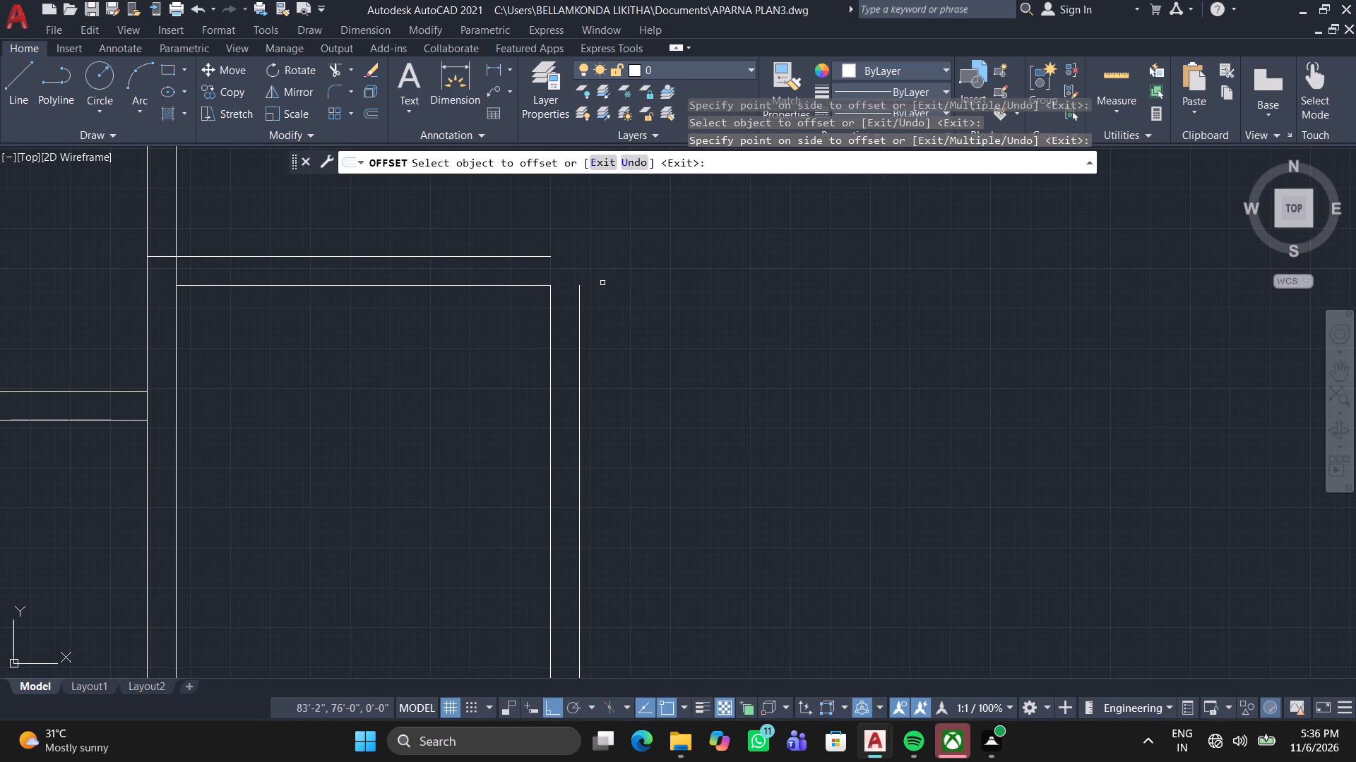
key(space)
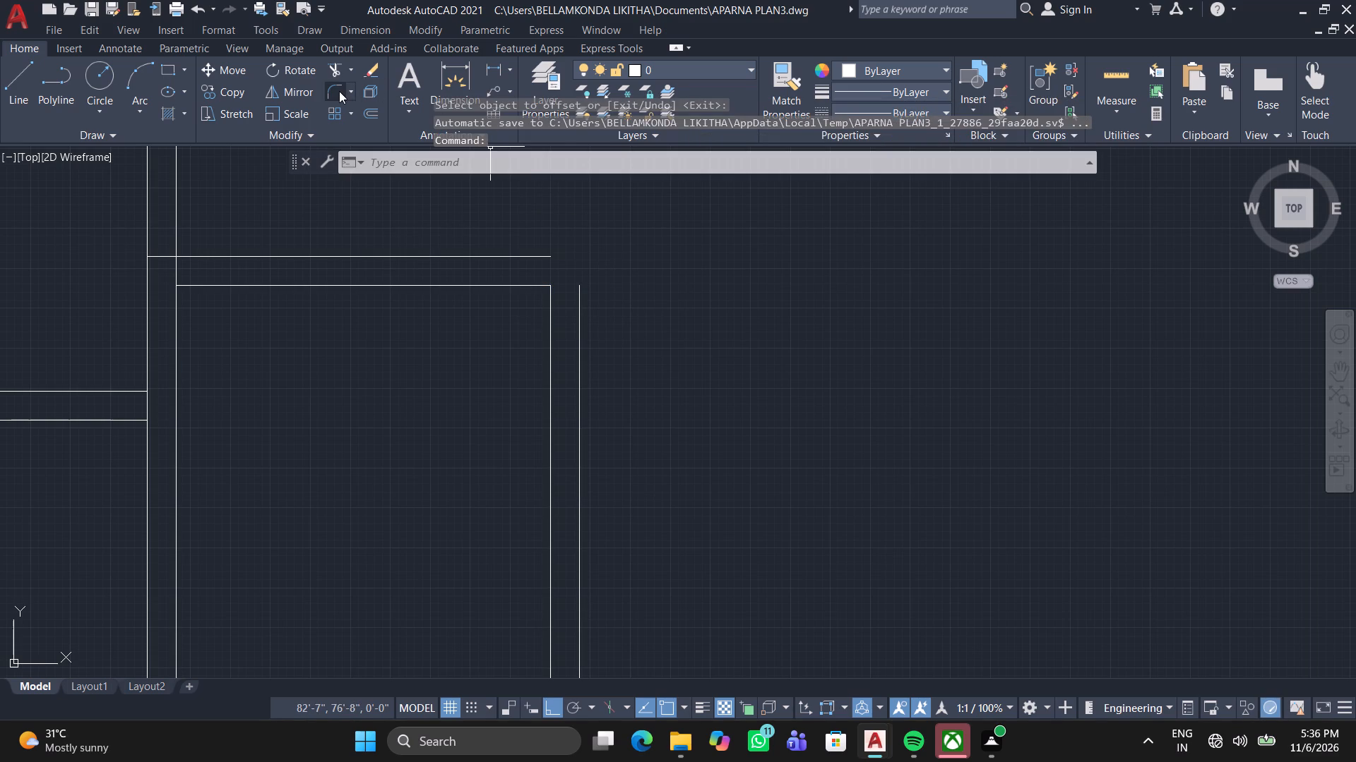
Fillet the two offset lines into a closed outer corner at the side room's upper right.
click(339, 92)
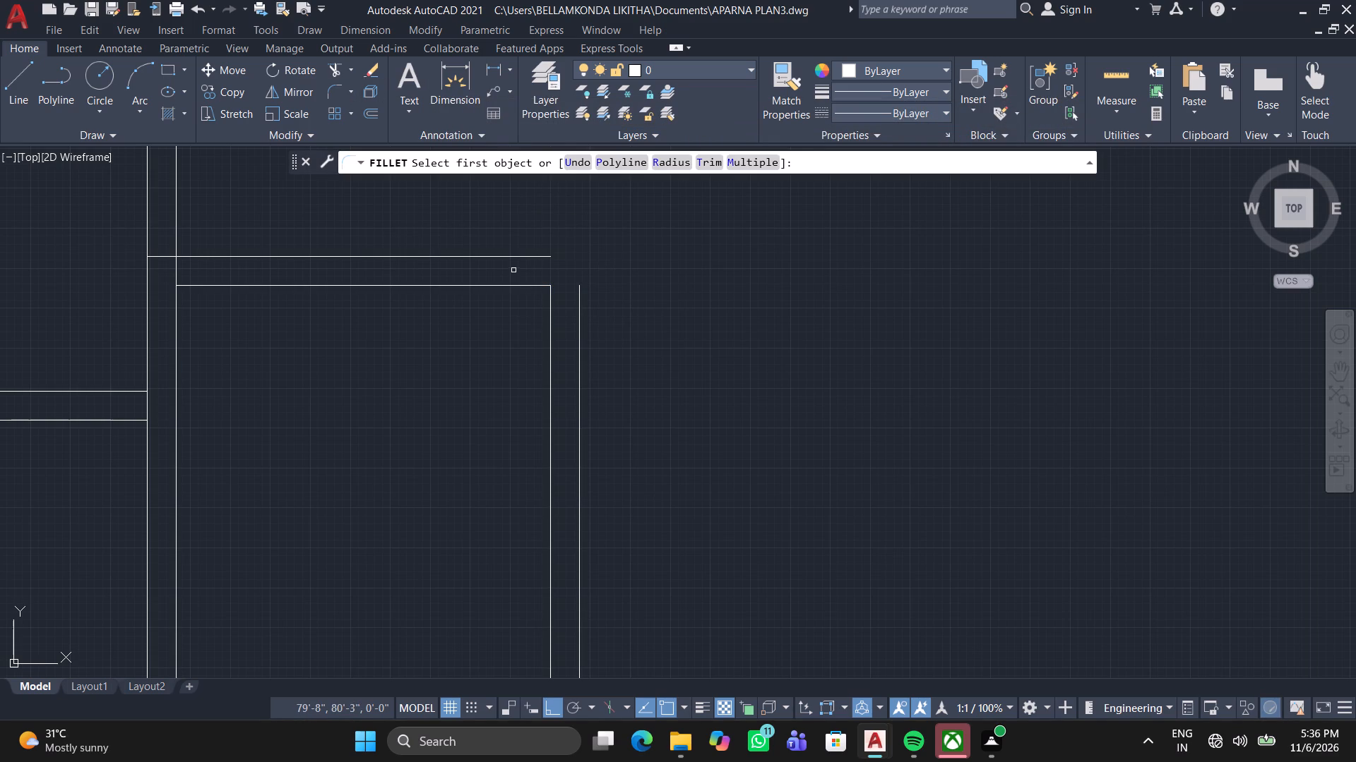
click(521, 256)
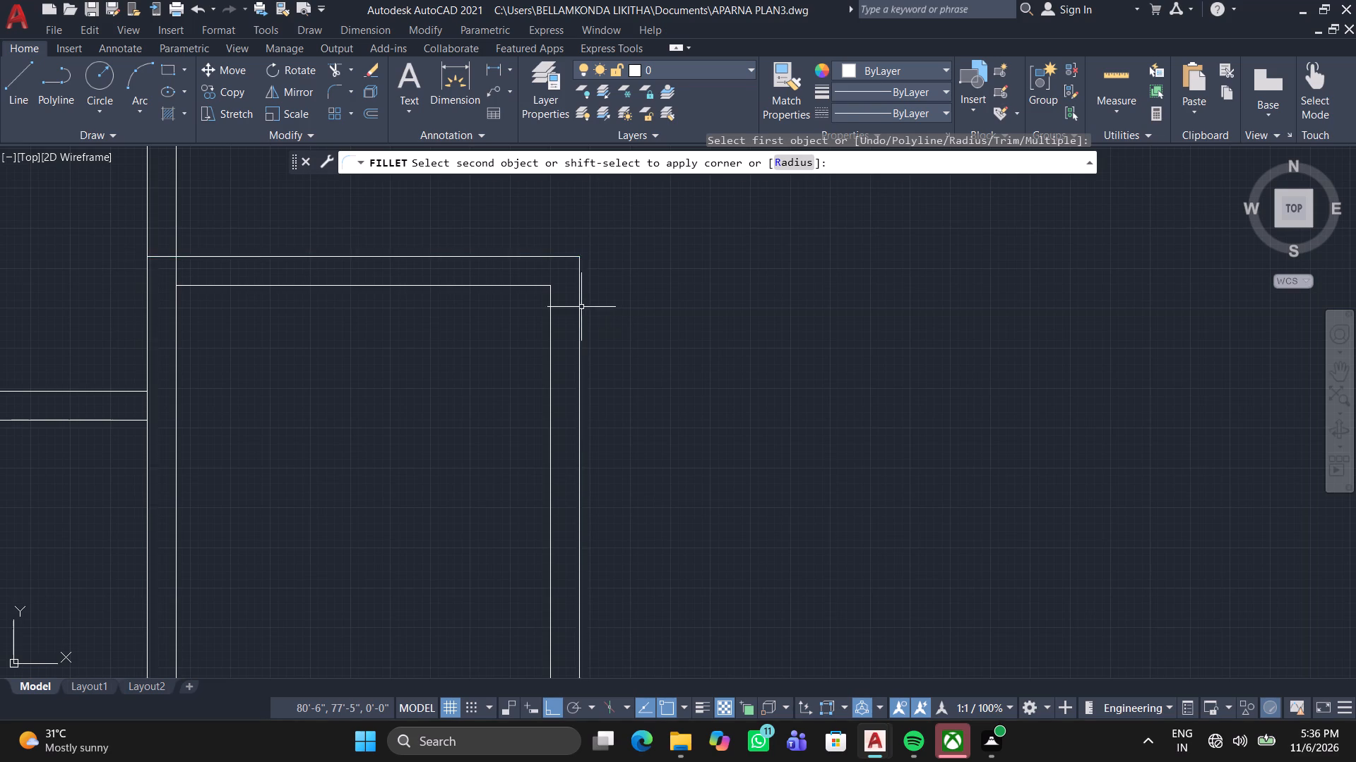
click(581, 307)
Draw a vertical line about 9' straight down from the open lower end of the side room's outer wall line.
scroll(626, 296, down, 2)
middle_drag(627, 299, 560, 200)
middle_drag(556, 412, 511, 277)
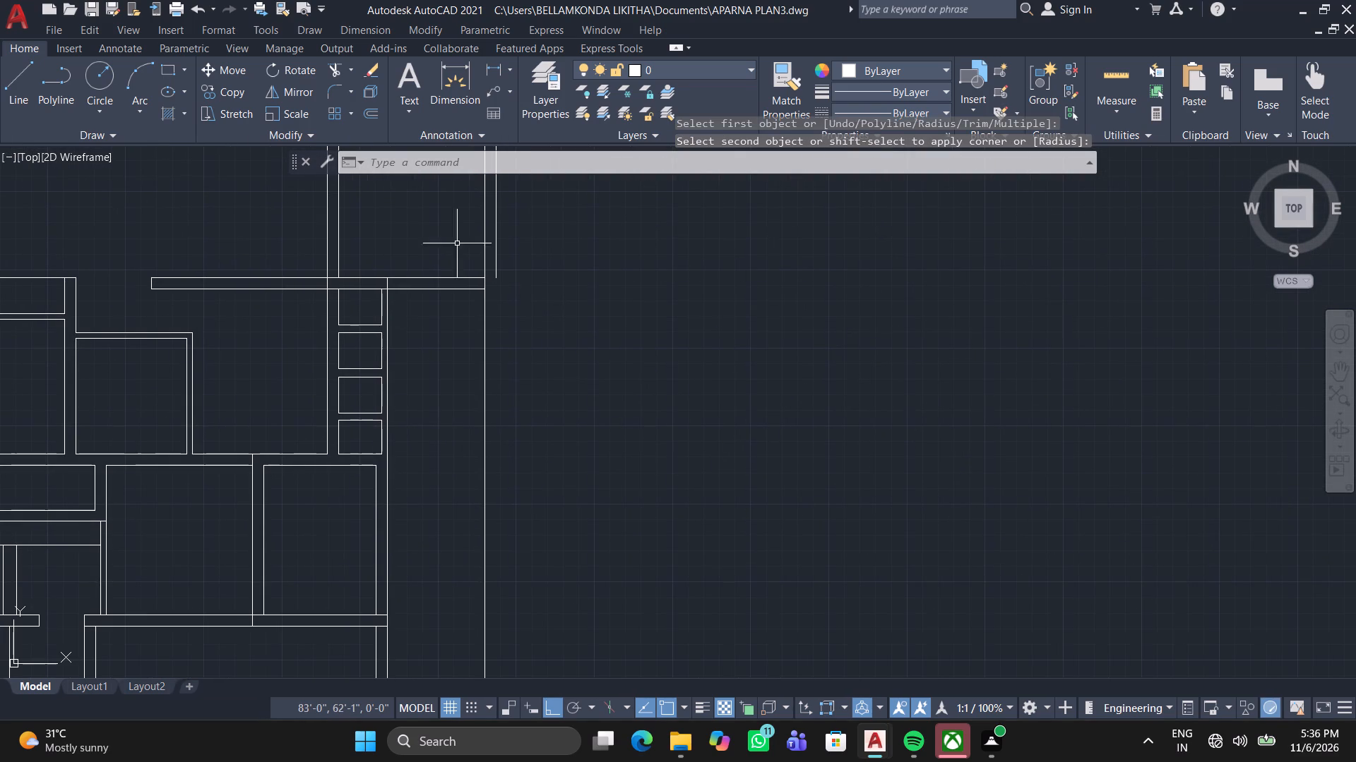
click(23, 104)
scroll(480, 311, up, 3)
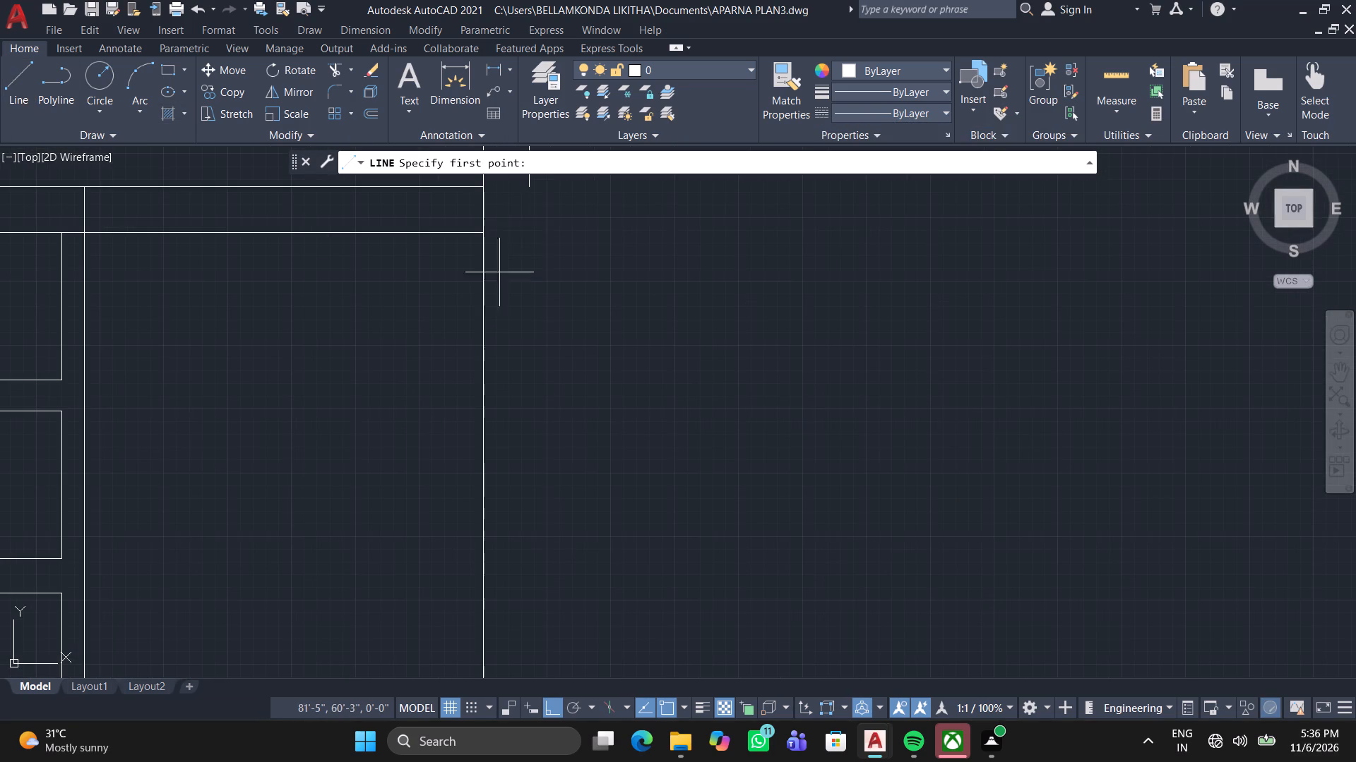
click(530, 186)
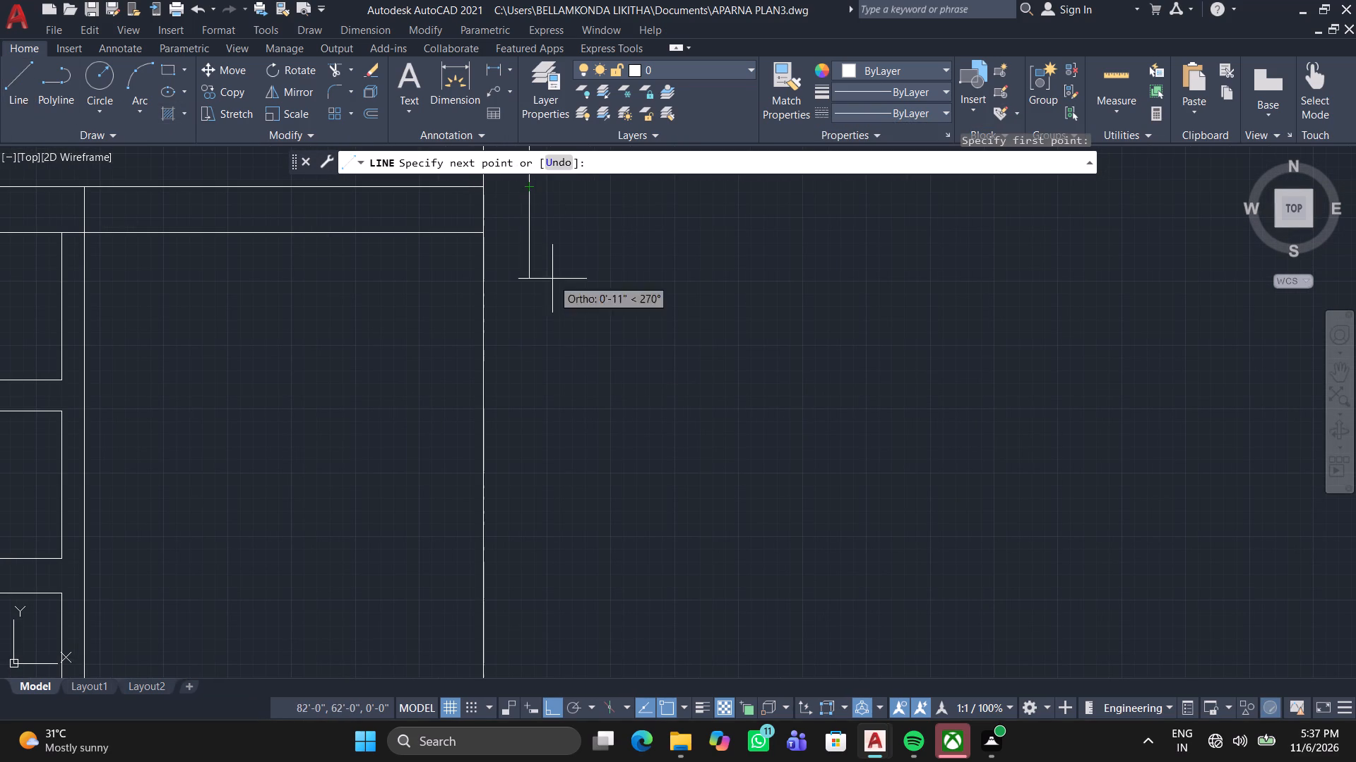
scroll(557, 433, down, 2)
middle_drag(557, 435, 557, 426)
middle_drag(580, 419, 581, 328)
scroll(581, 365, down, 2)
middle_drag(605, 548, 542, 323)
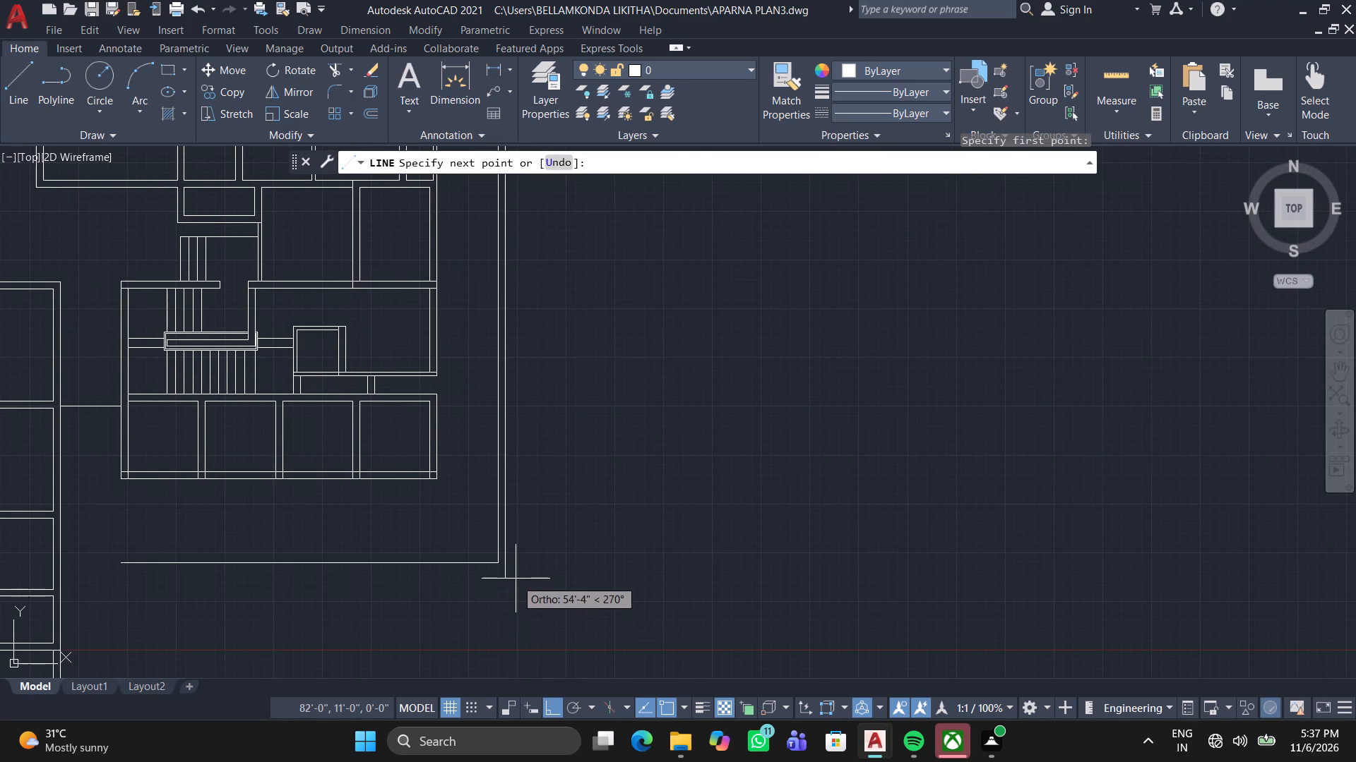
middle_drag(493, 320, 463, 591)
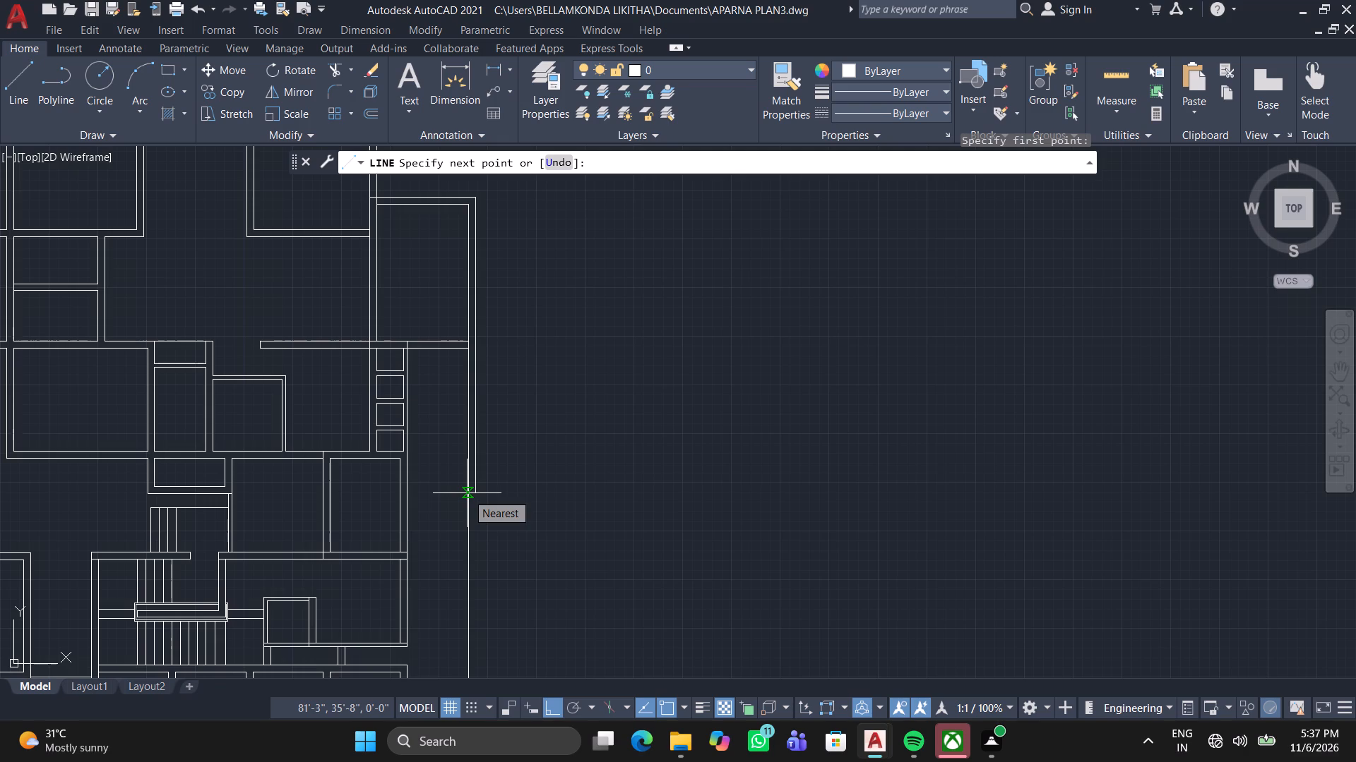
scroll(467, 493, up, 1)
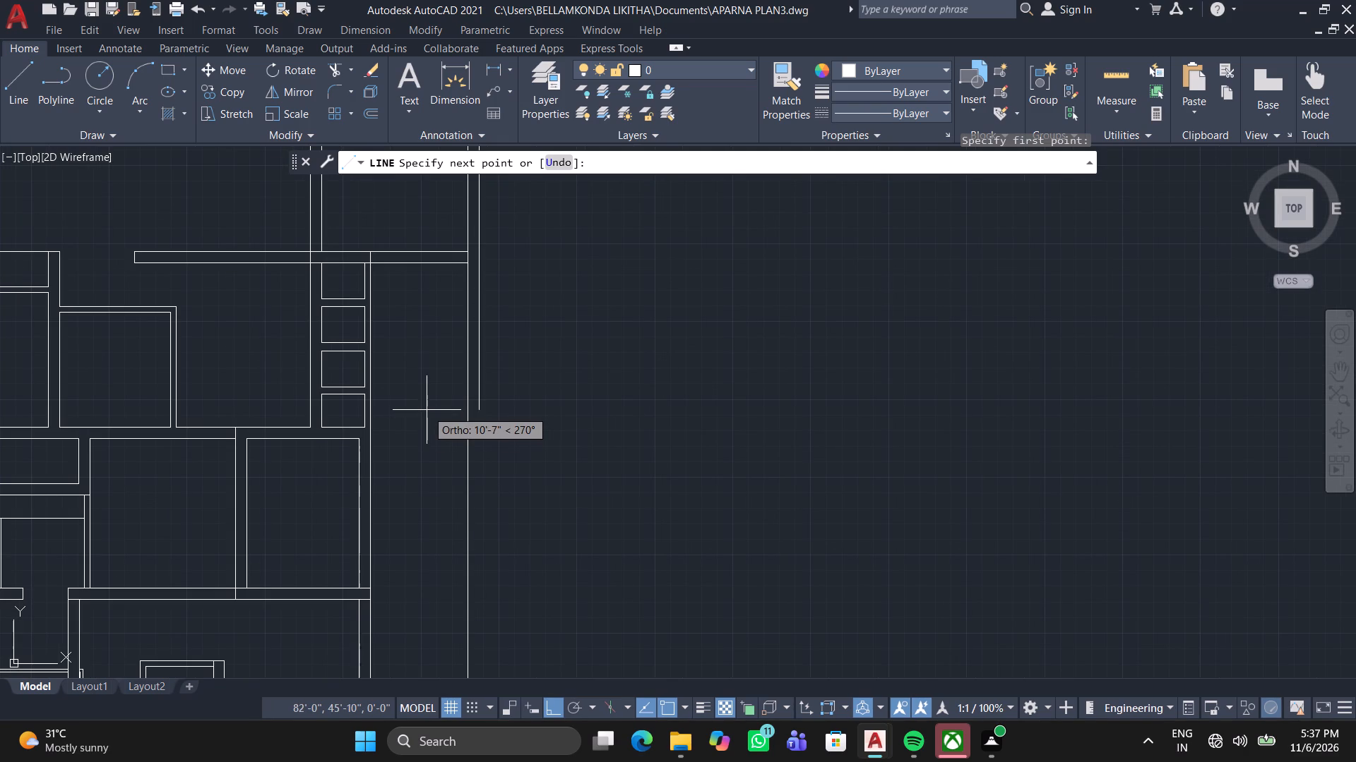
scroll(427, 407, up, 1)
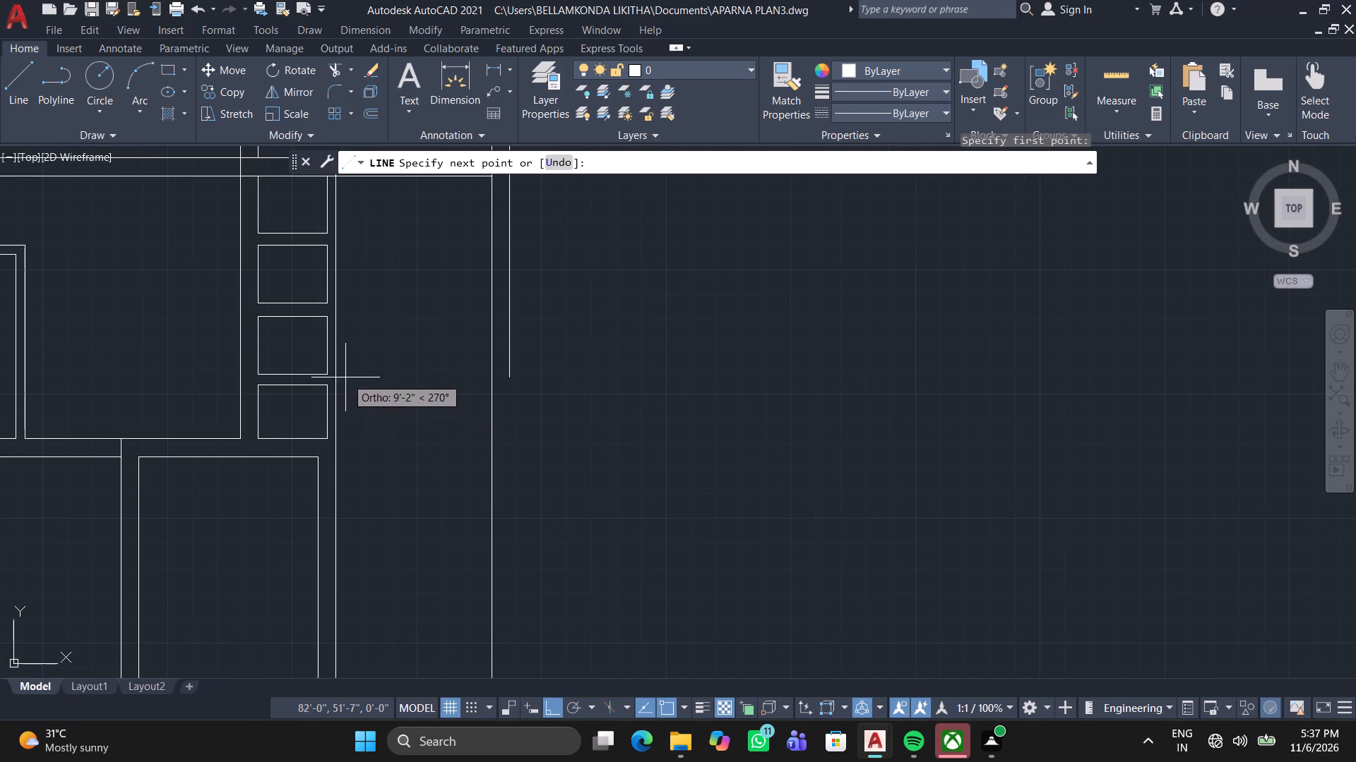
click(444, 381)
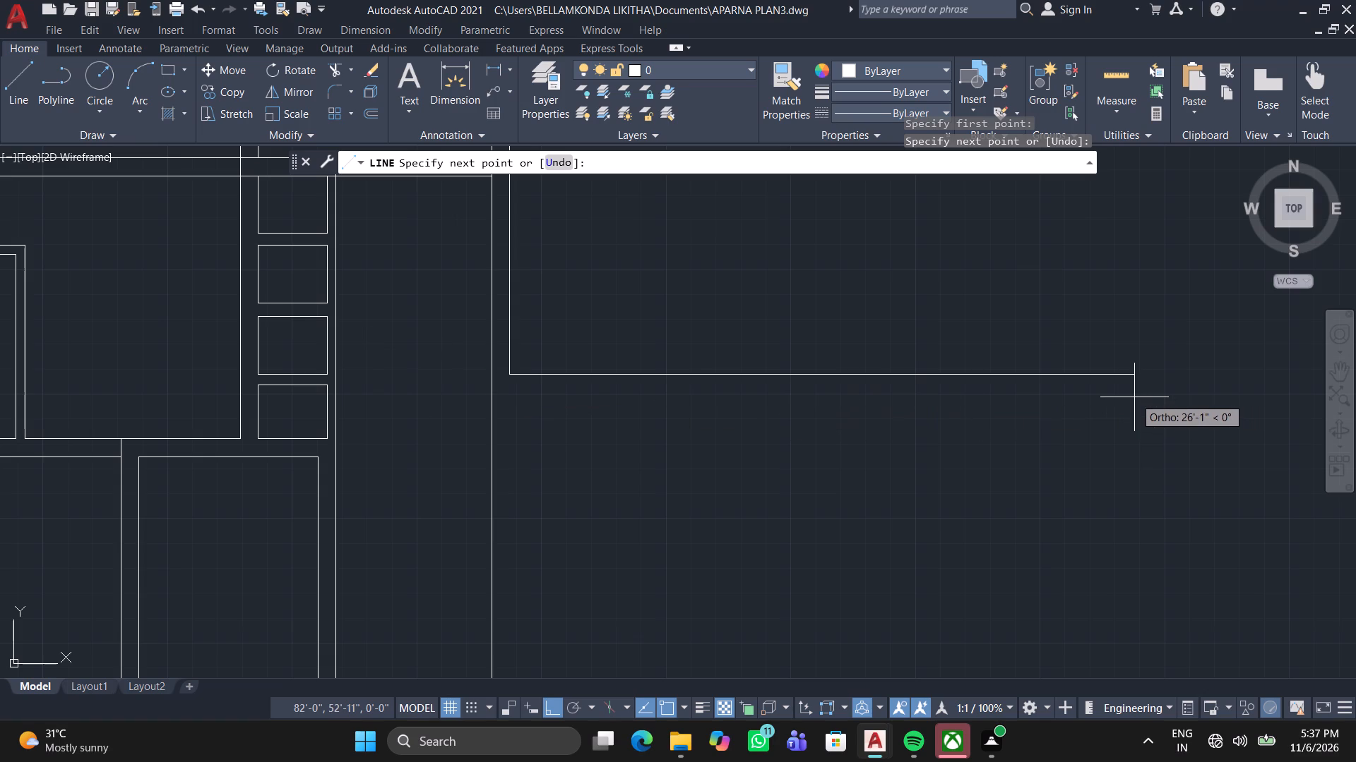
Continue the line horizontally about 47'-1" to the right, away from the plan, and finish it there.
middle_drag(1133, 403, 744, 459)
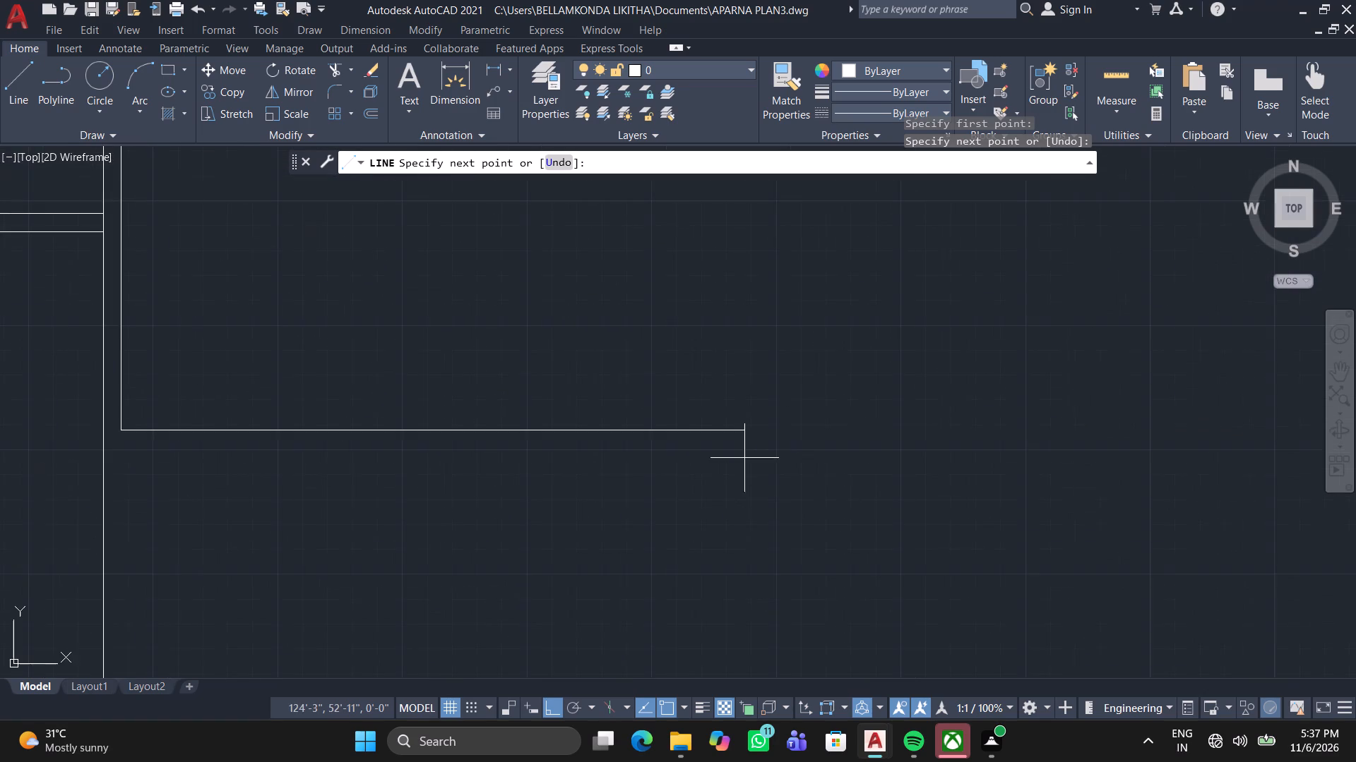
scroll(763, 440, down, 2)
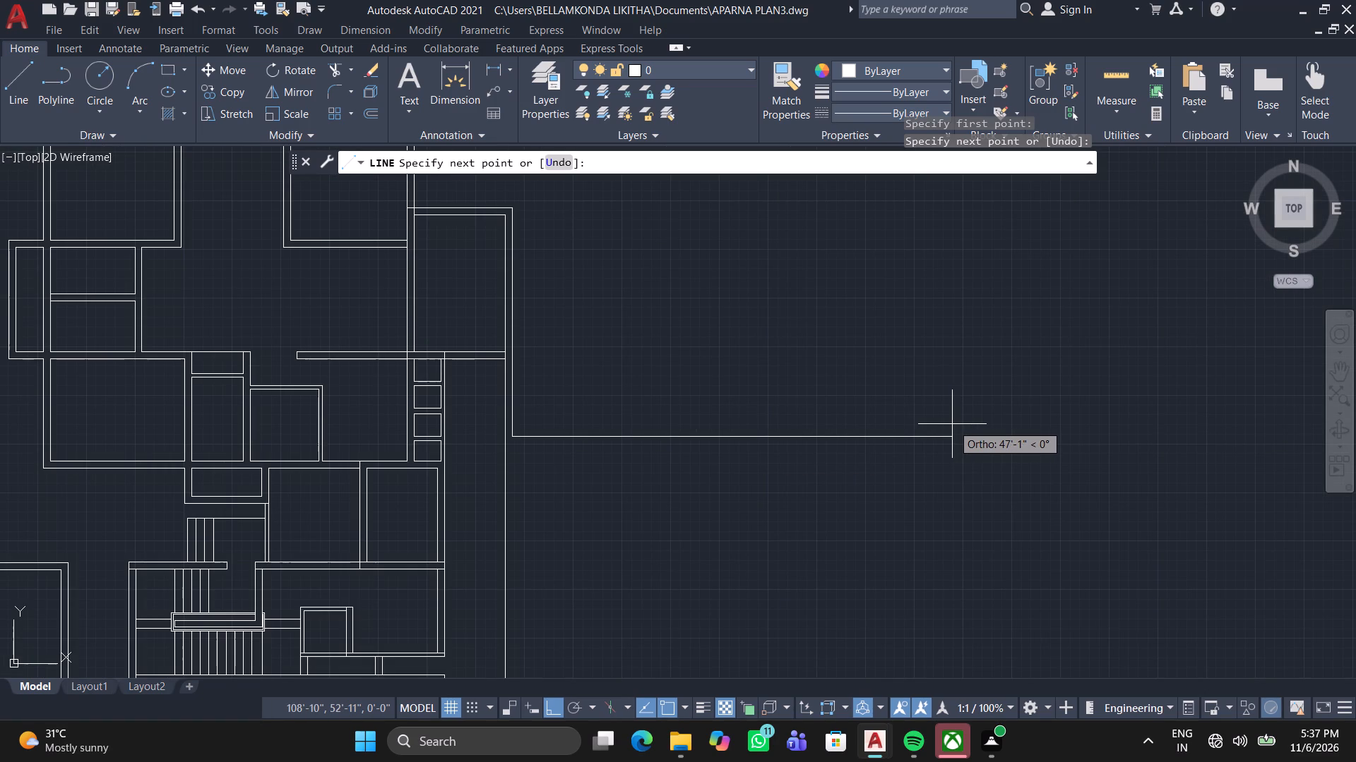
click(952, 424)
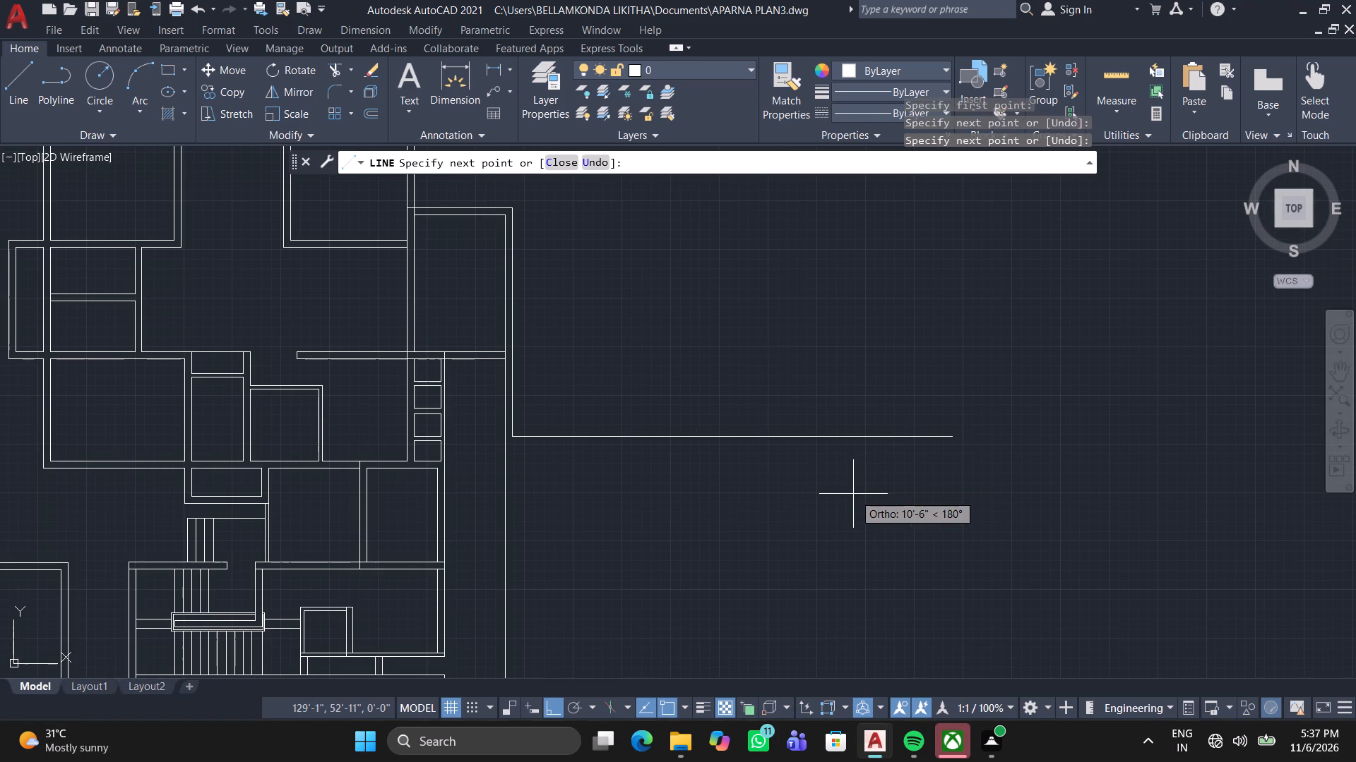
scroll(1144, 438, down, 1)
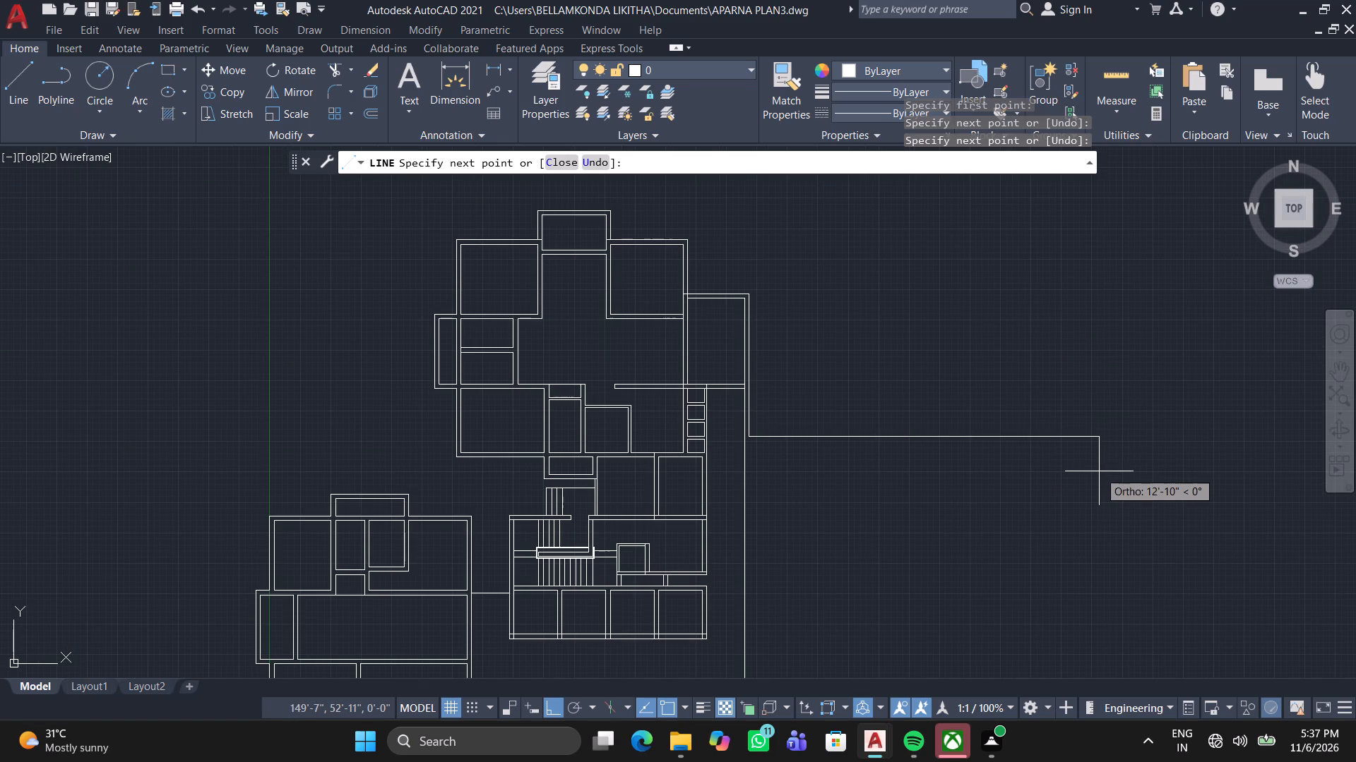
key(Escape)
Stretch the new horizontal line's free right end farther outward, to about X 143'-9".
scroll(875, 483, up, 1)
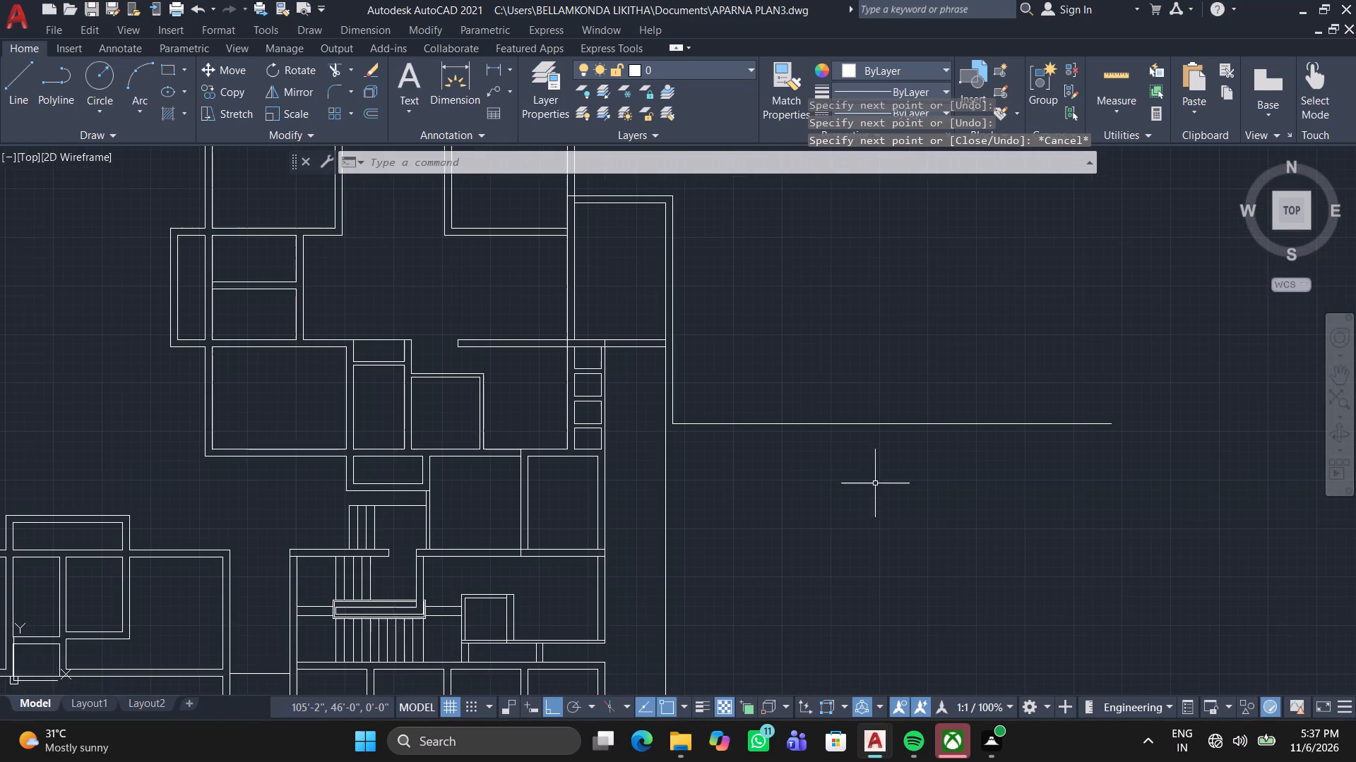
click(963, 431)
click(924, 382)
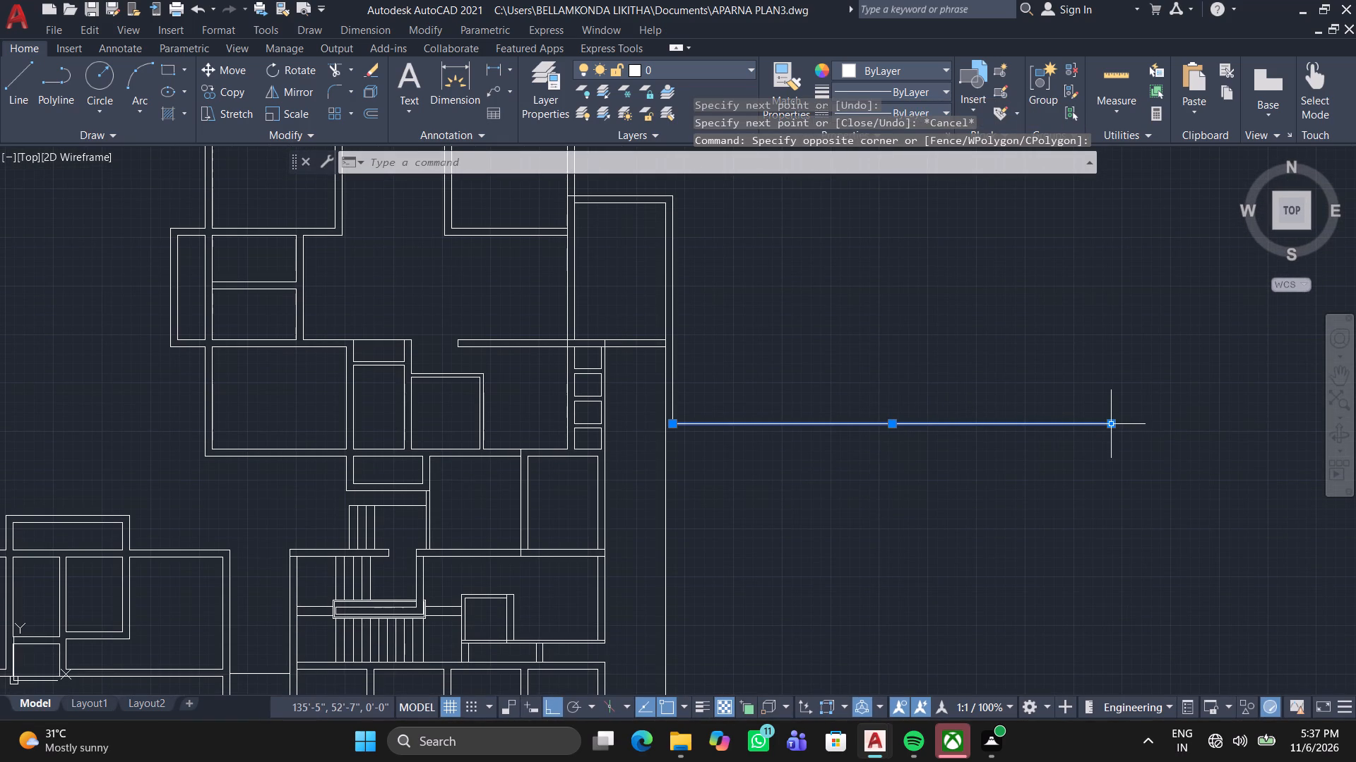
click(1114, 428)
click(1249, 428)
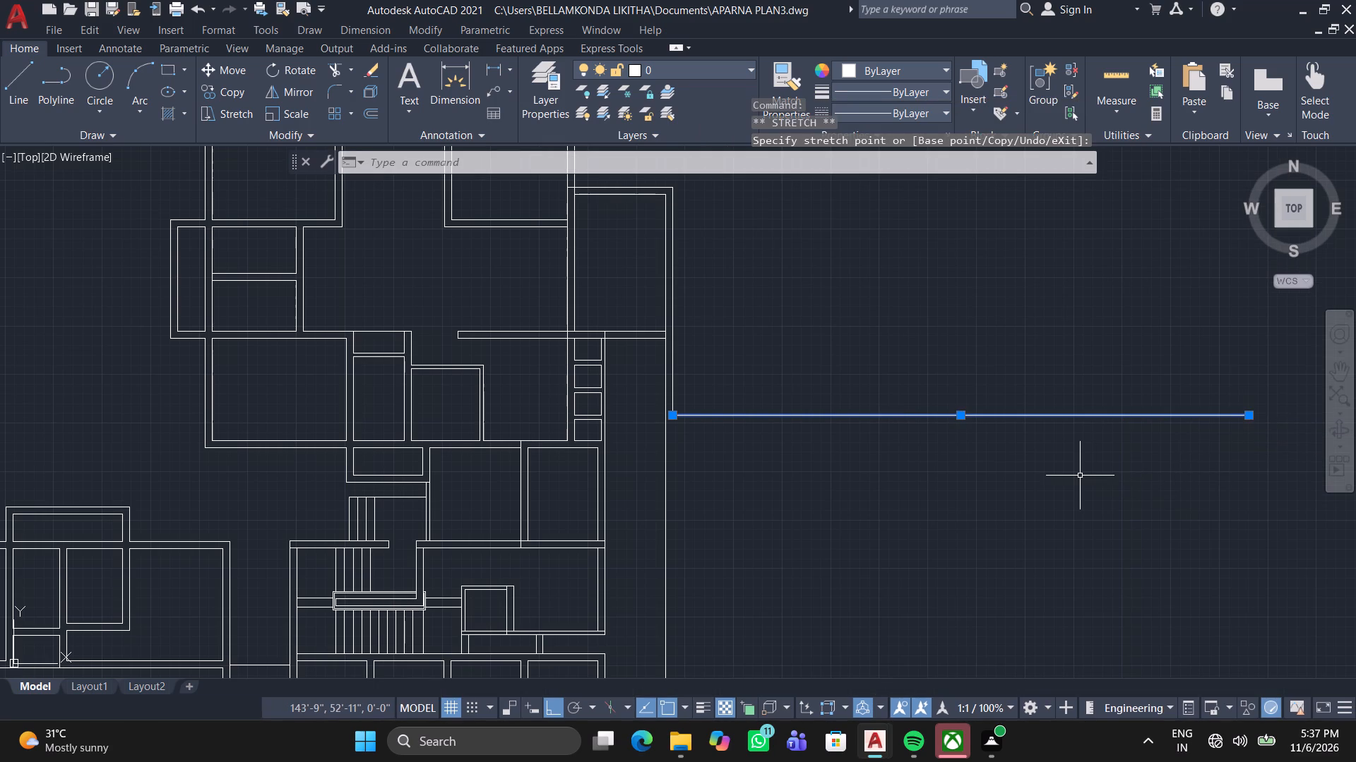
key(Escape)
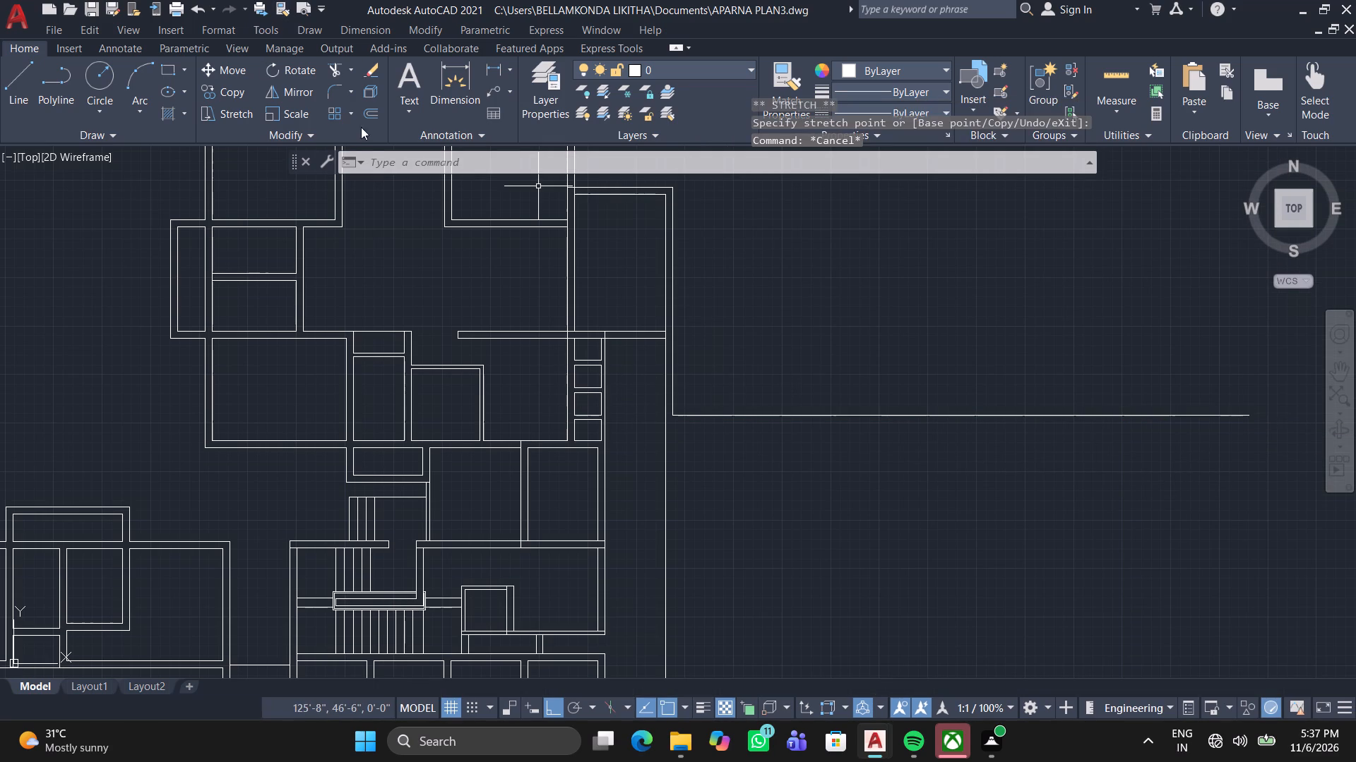
Offset the long horizontal line 9" downward.
click(371, 111)
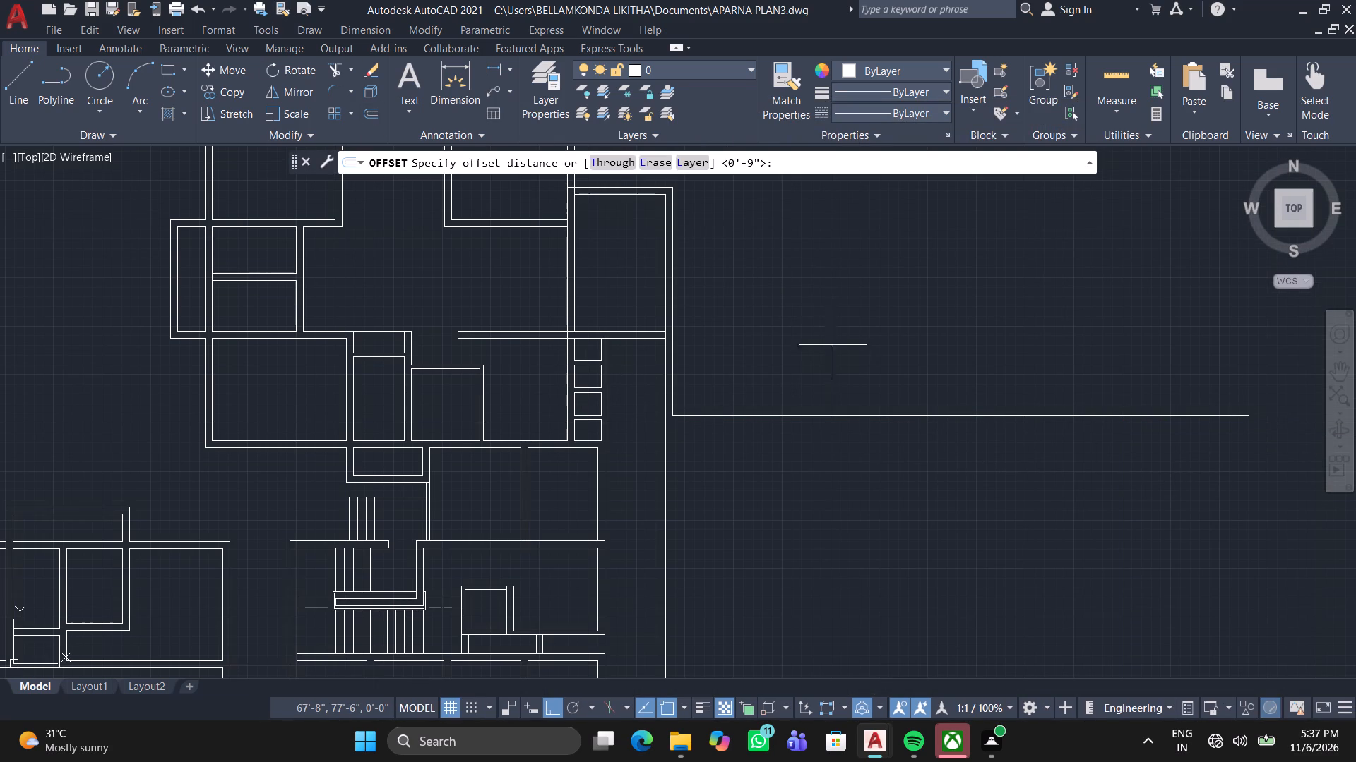
key(space)
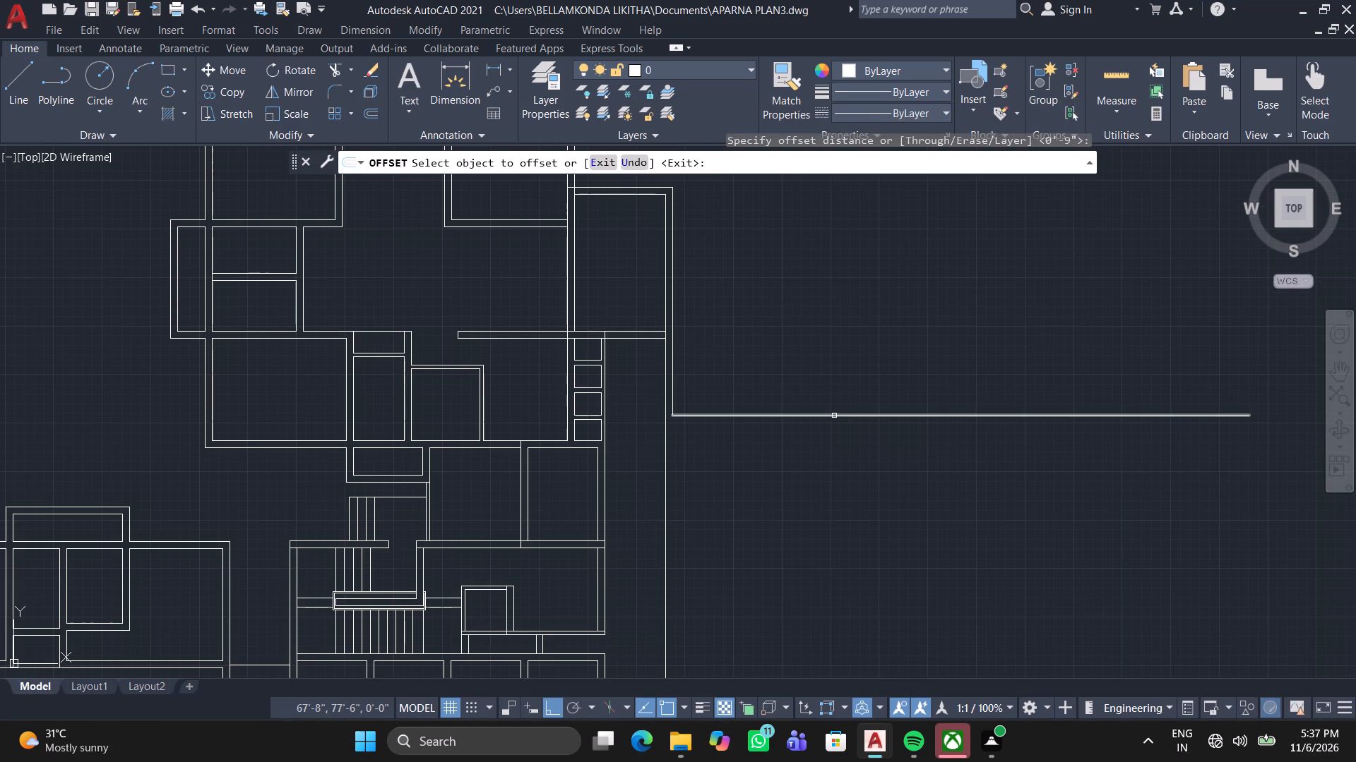
click(834, 416)
click(839, 458)
key(space)
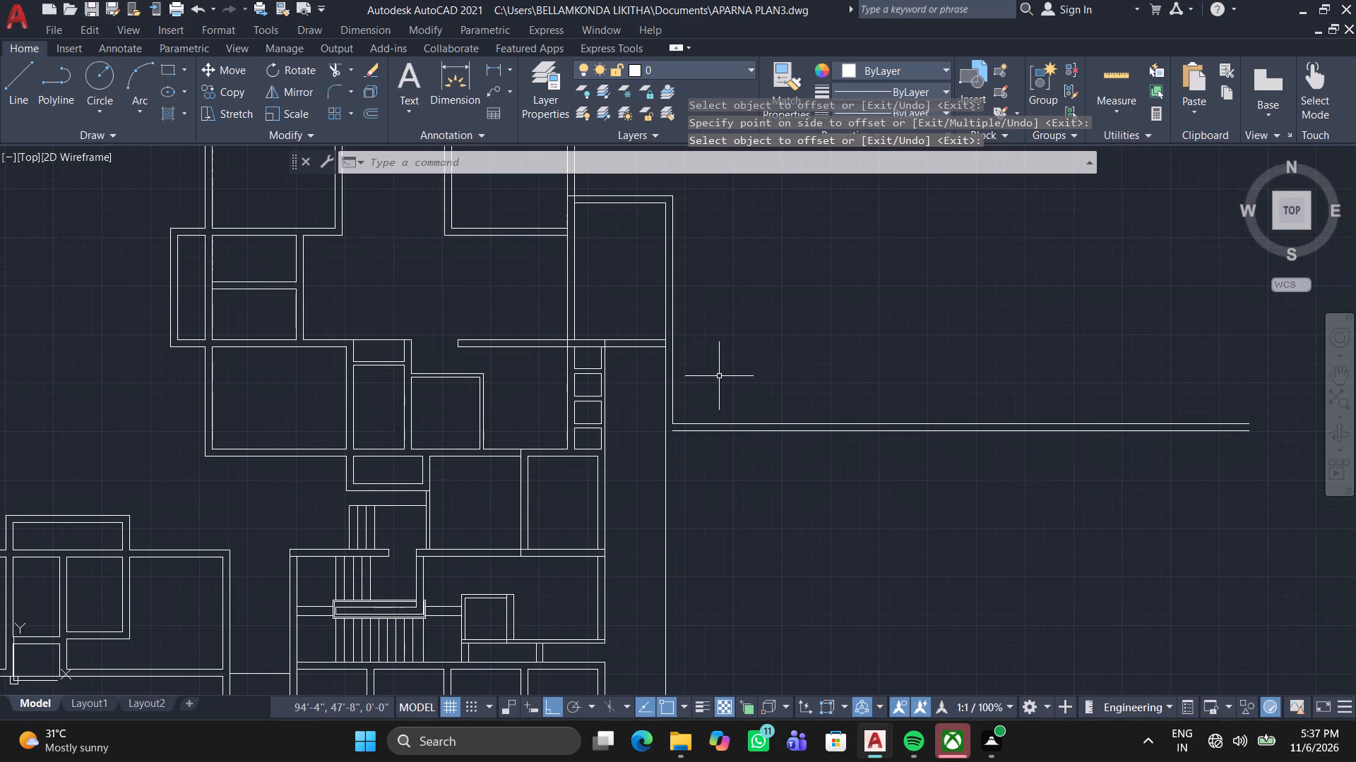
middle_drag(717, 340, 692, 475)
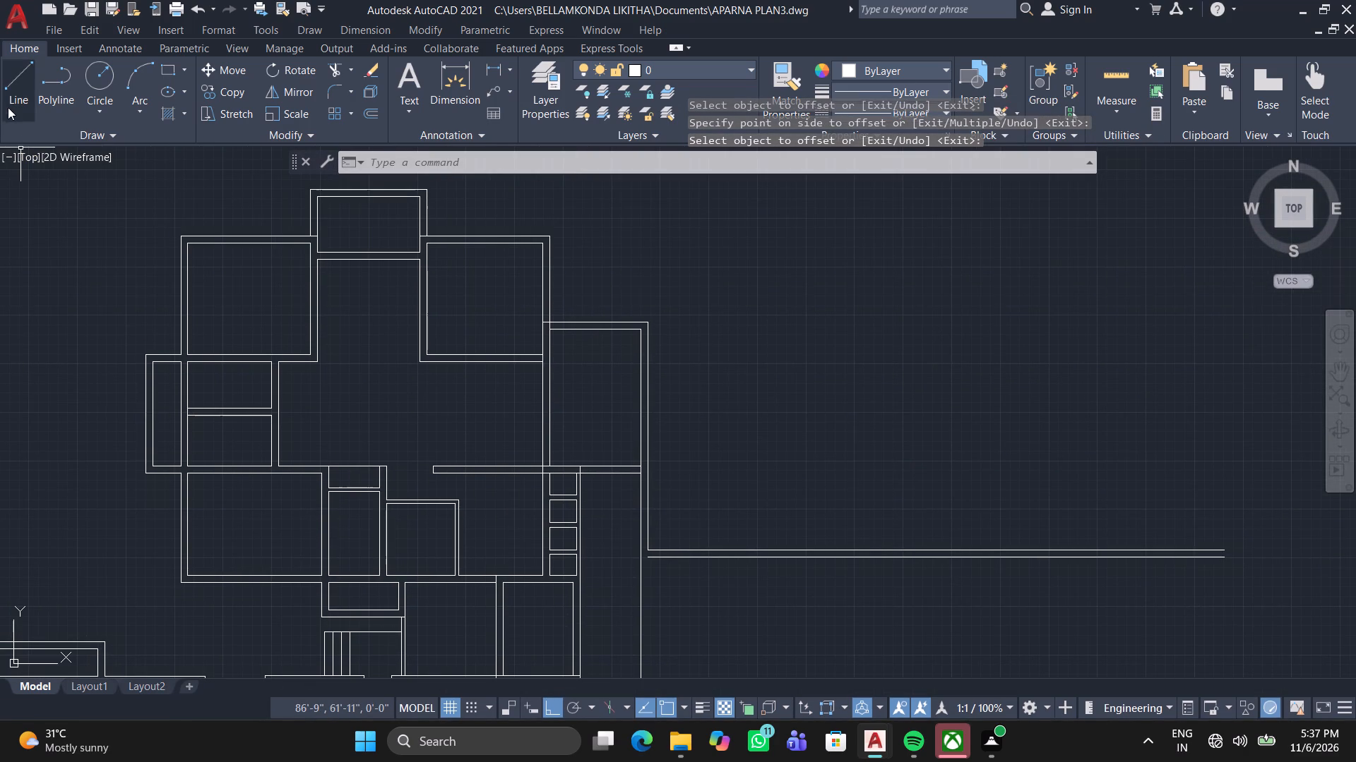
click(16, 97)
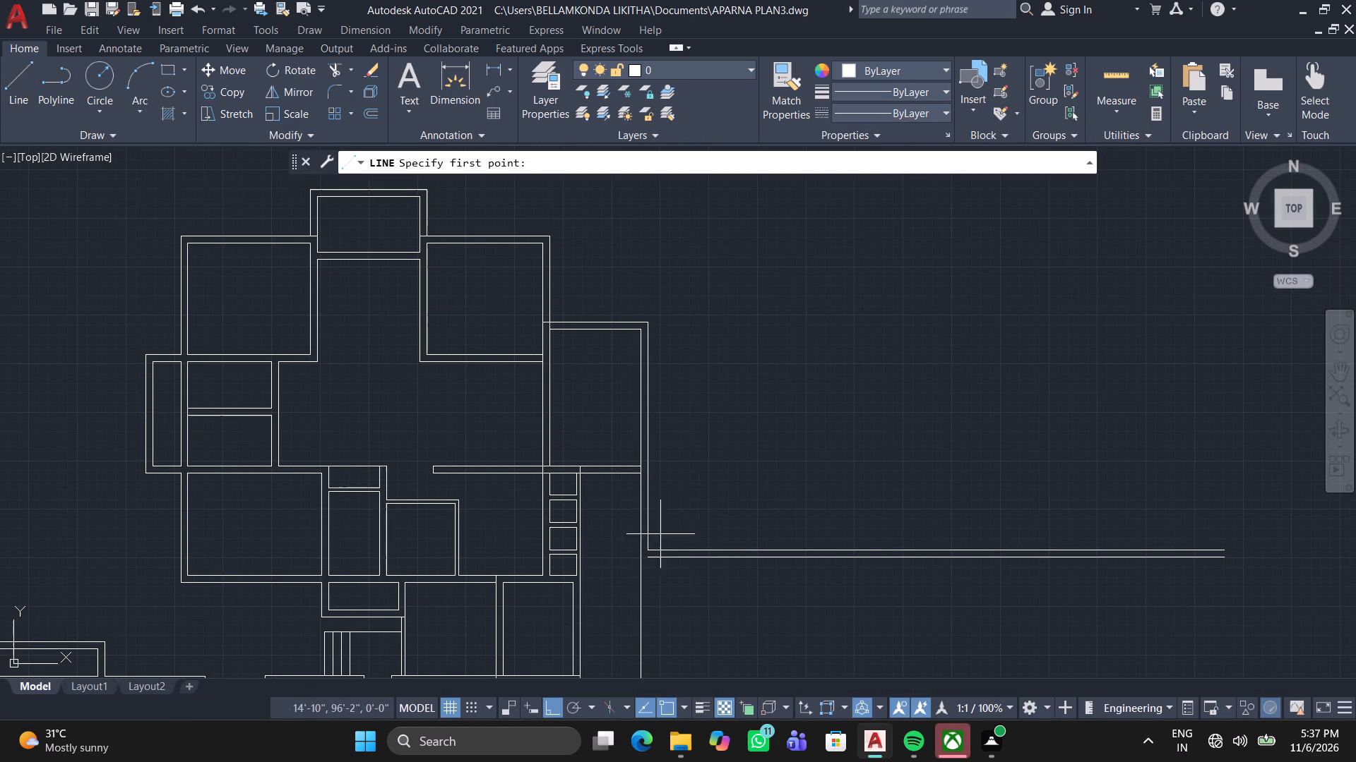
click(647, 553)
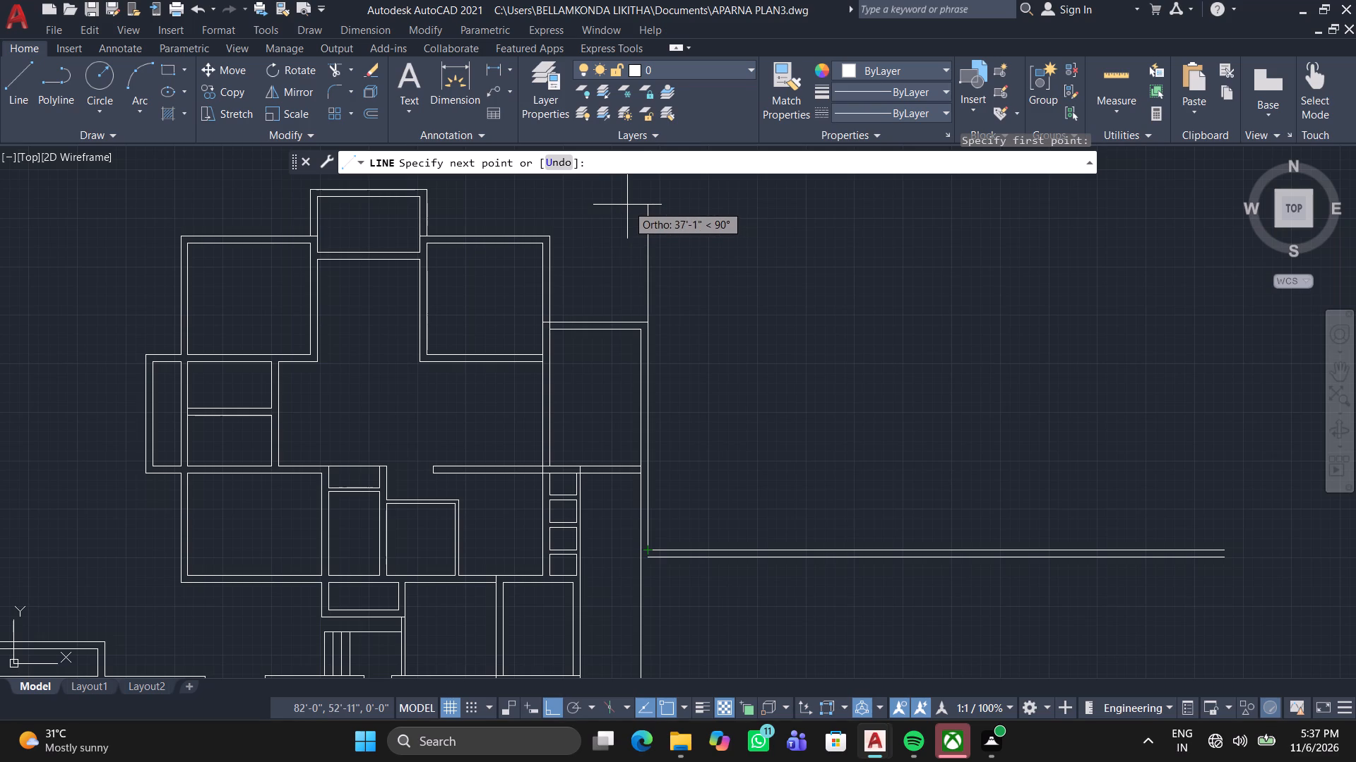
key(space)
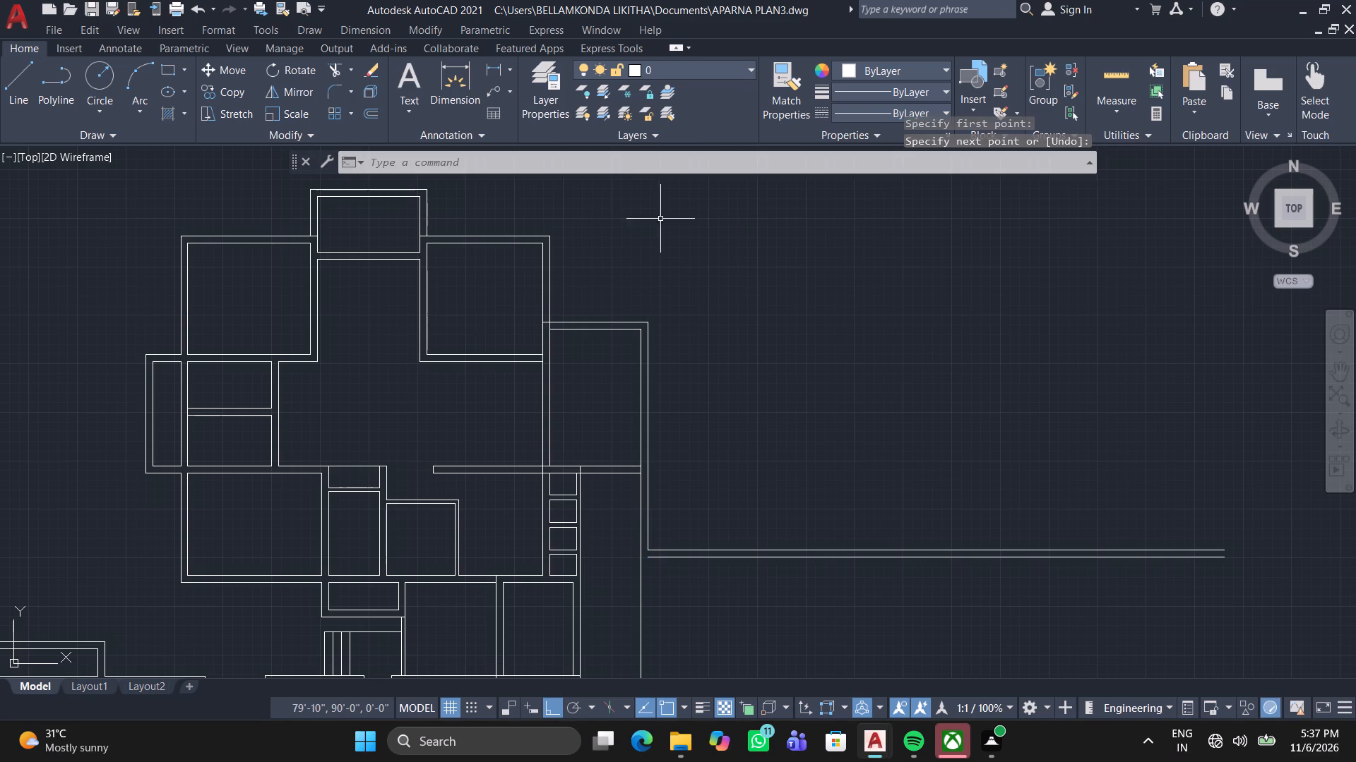
Draw a vertical line about 45' straight up from the left end of the lower horizontal wall line, past the side room's top.
key(space)
scroll(660, 574, up, 3)
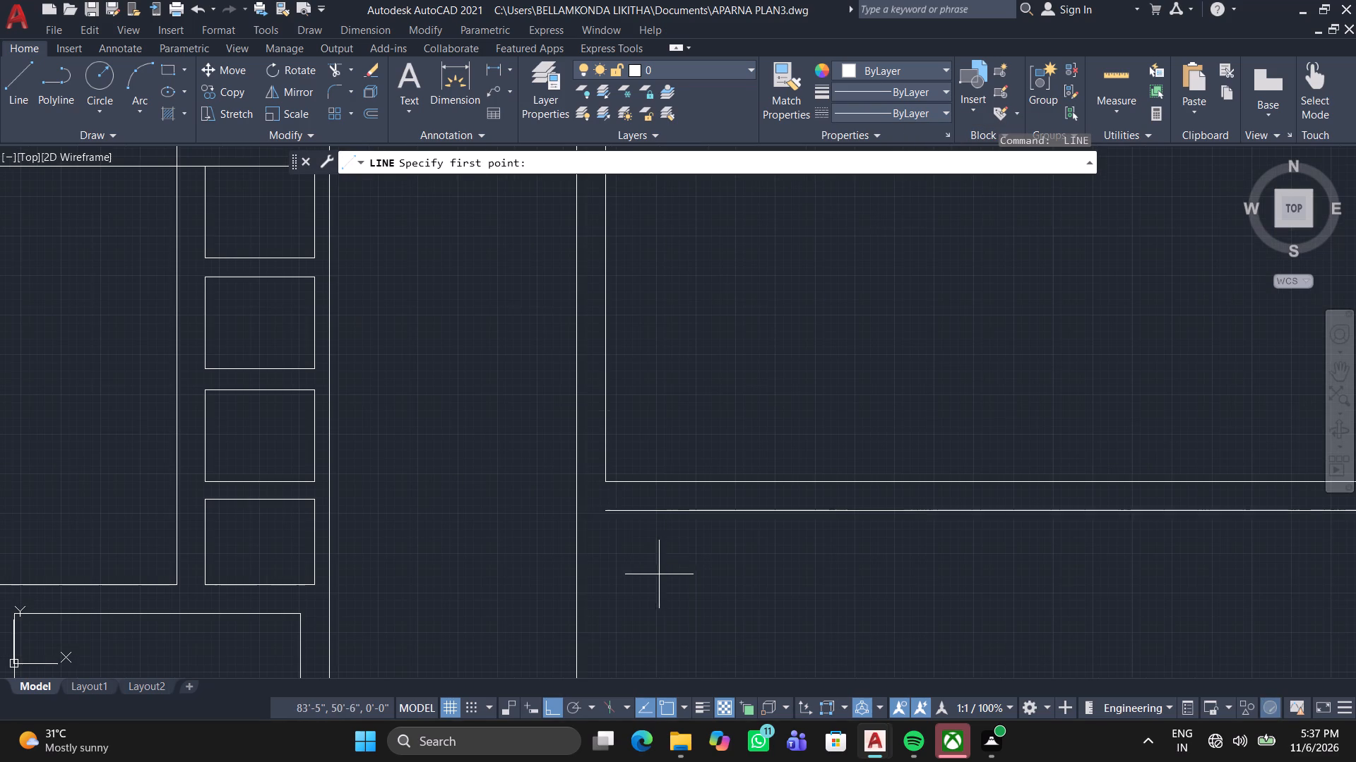
click(609, 516)
middle_drag(641, 385, 617, 603)
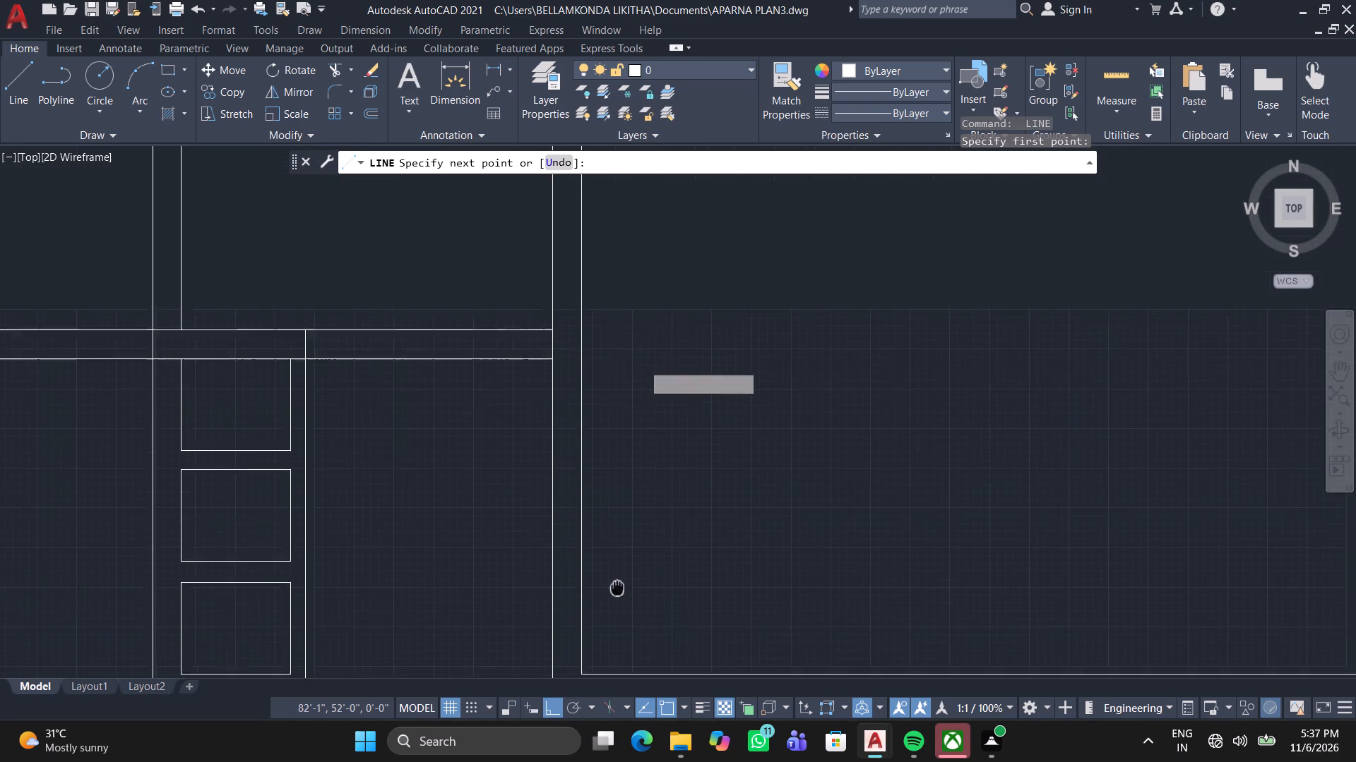
middle_drag(617, 603, 616, 630)
scroll(617, 597, down, 1)
scroll(627, 470, down, 4)
scroll(643, 354, up, 1)
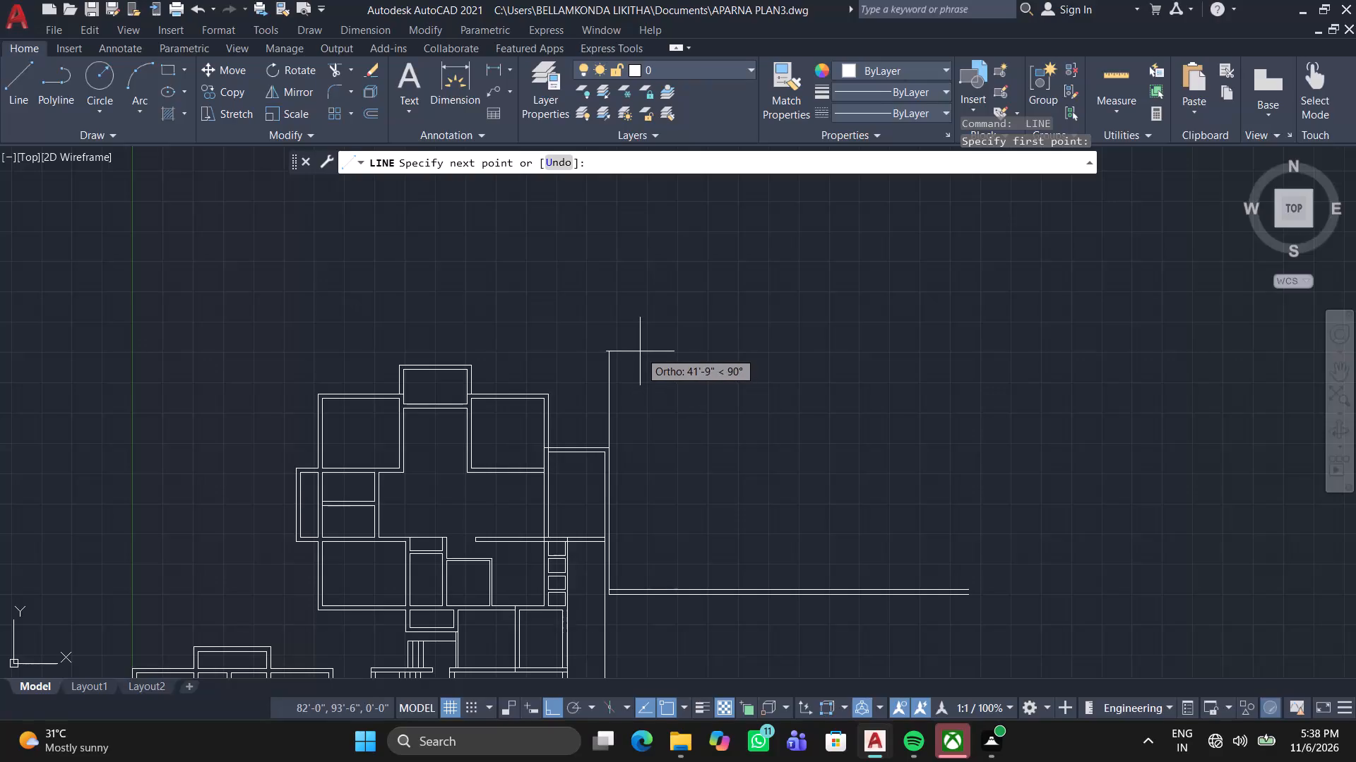
click(636, 333)
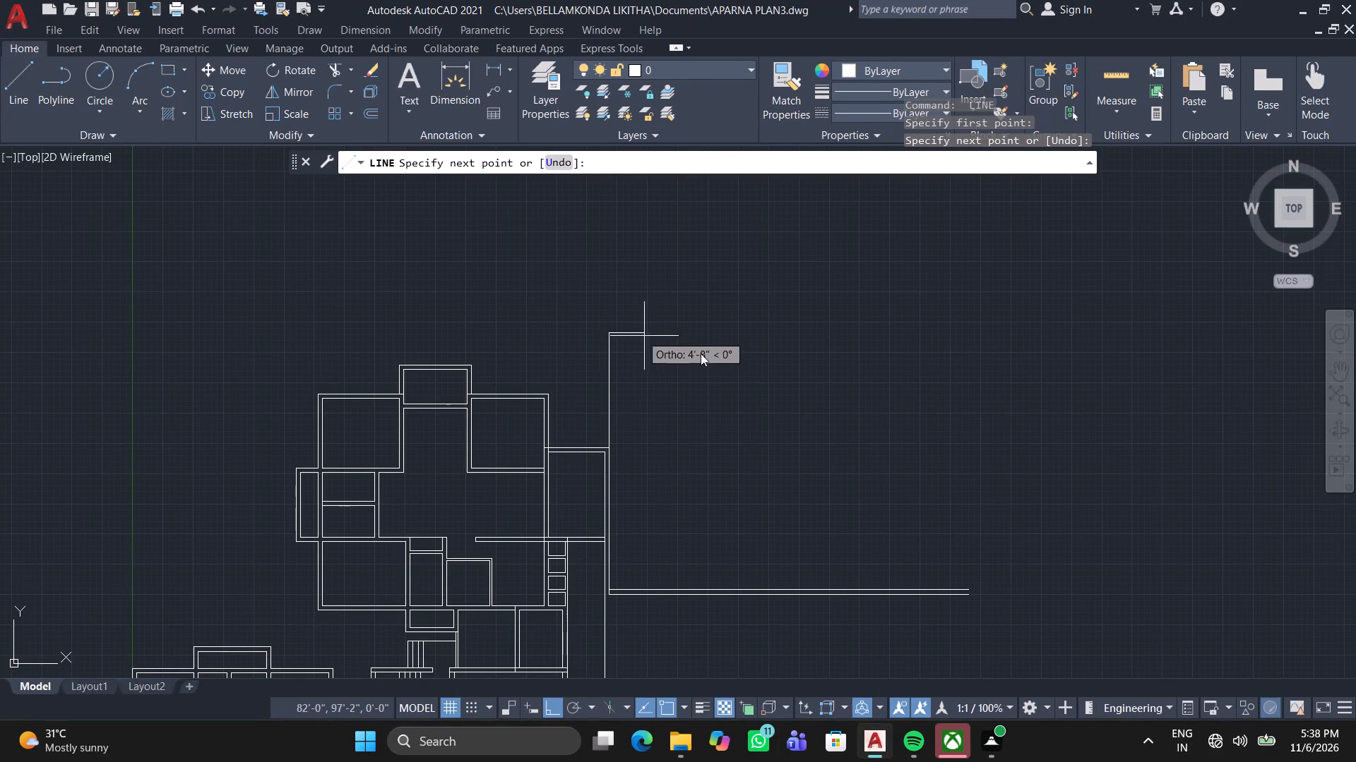
key(space)
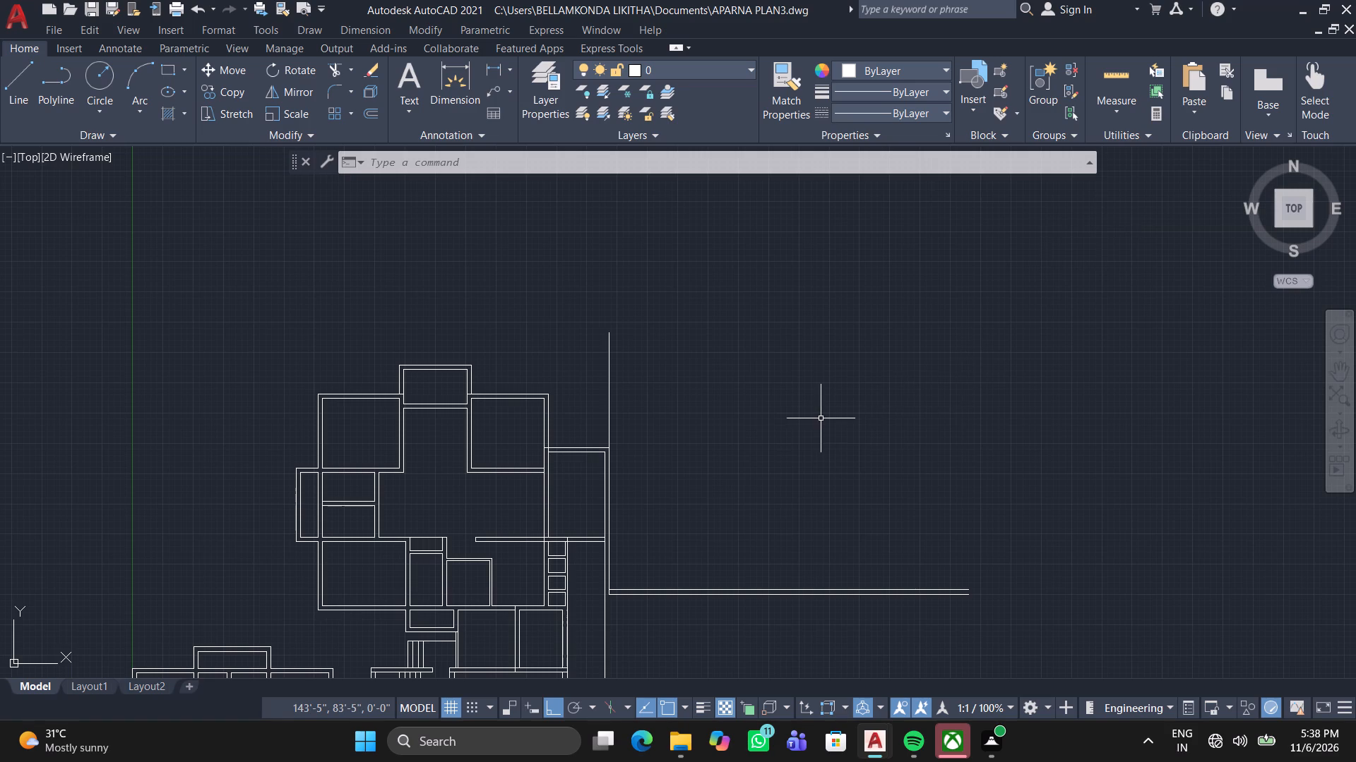
Offset the upper line of the long horizontal wall 16'-10" upward.
middle_drag(820, 416, 809, 270)
scroll(680, 375, up, 3)
middle_drag(700, 349, 713, 283)
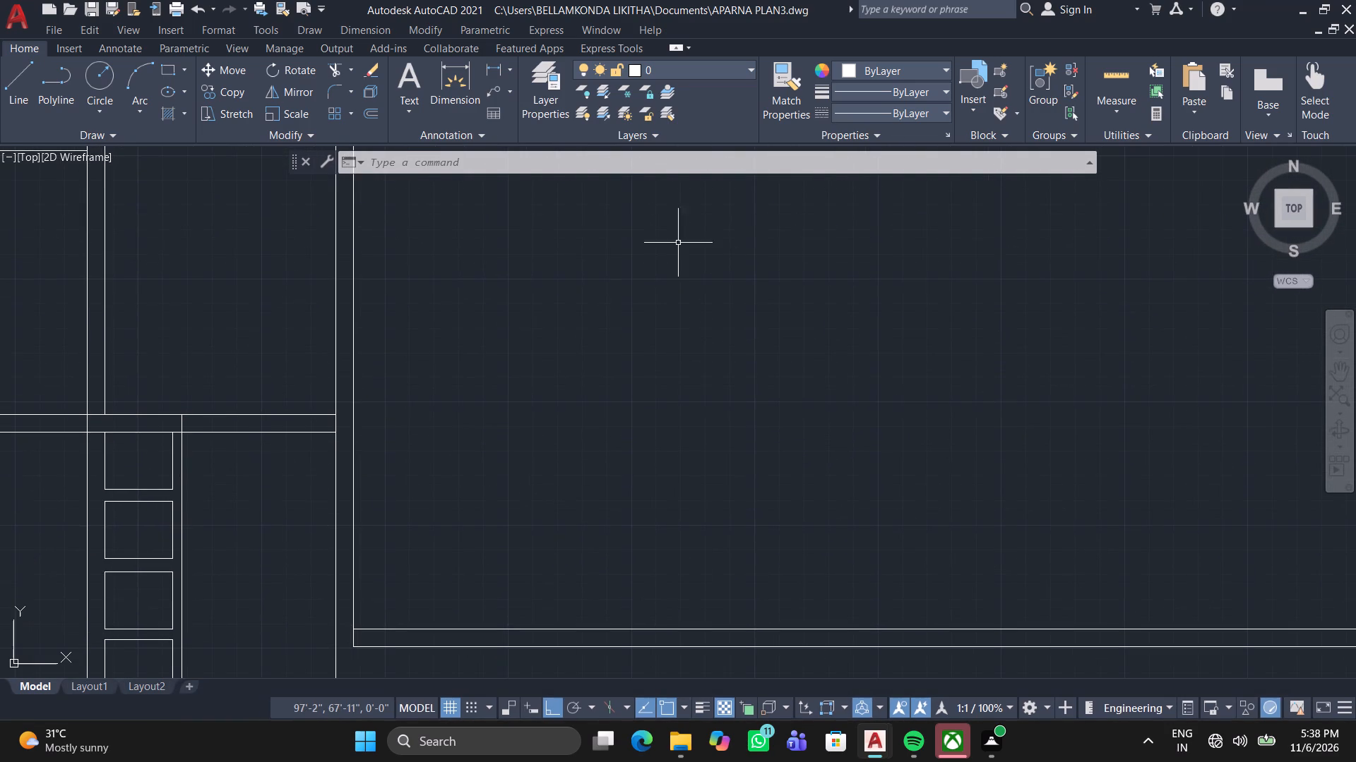
click(374, 114)
scroll(617, 456, down, 1)
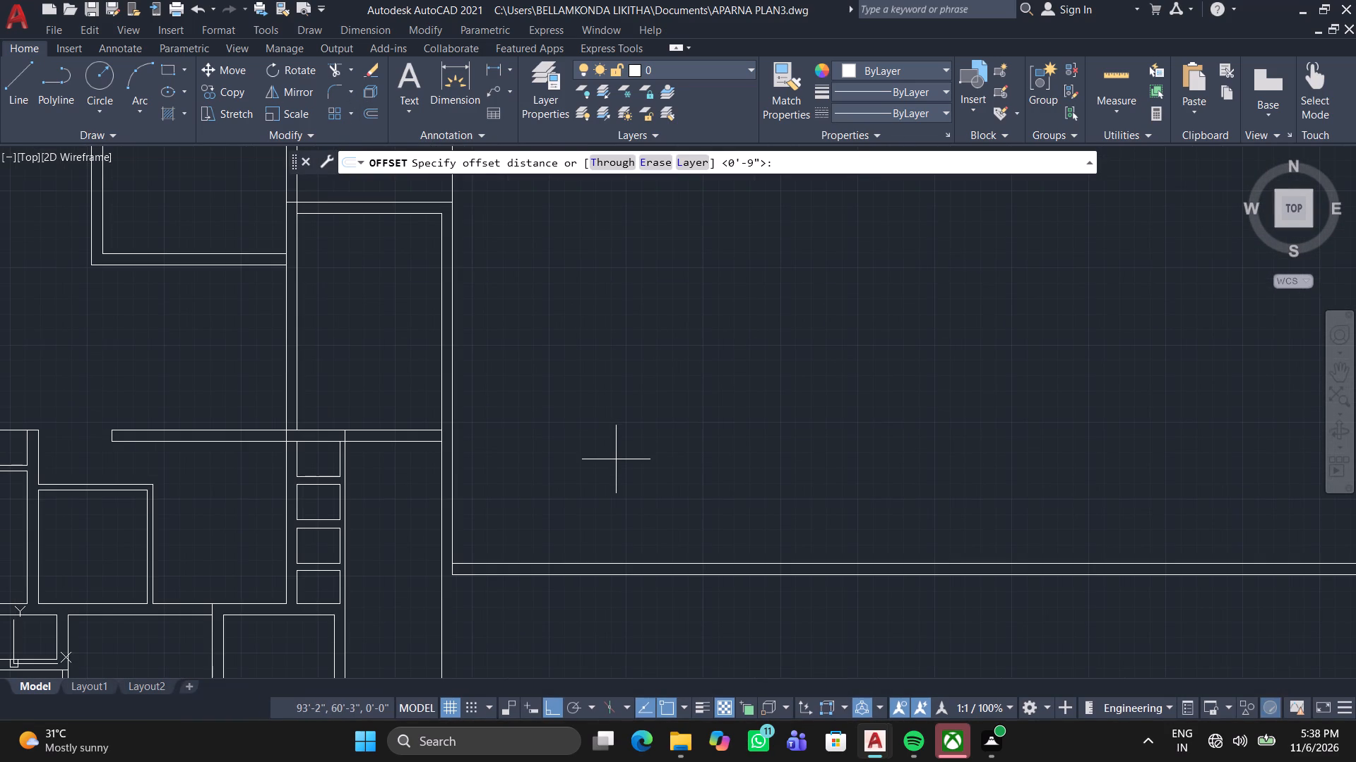
scroll(617, 459, down, 1)
middle_drag(617, 464, 656, 433)
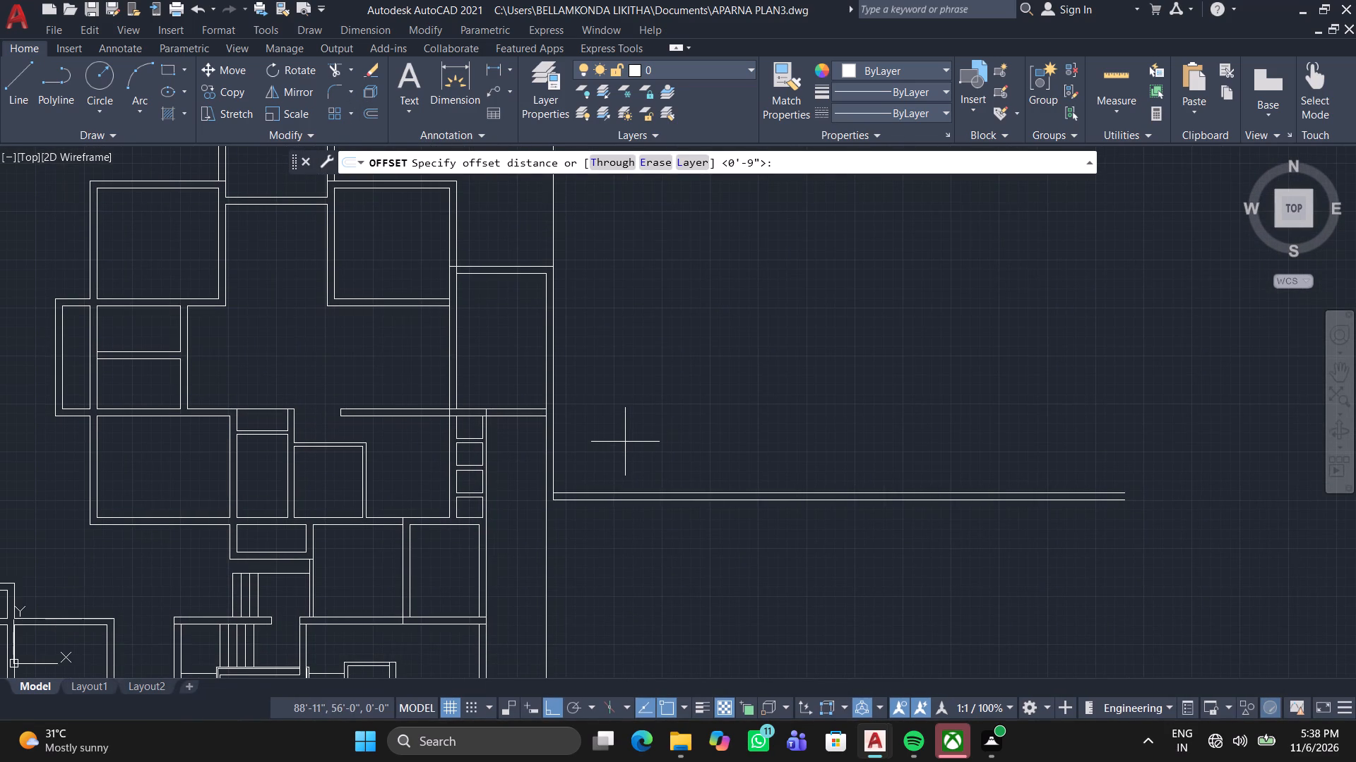
text(16)
text('10)
key(Return)
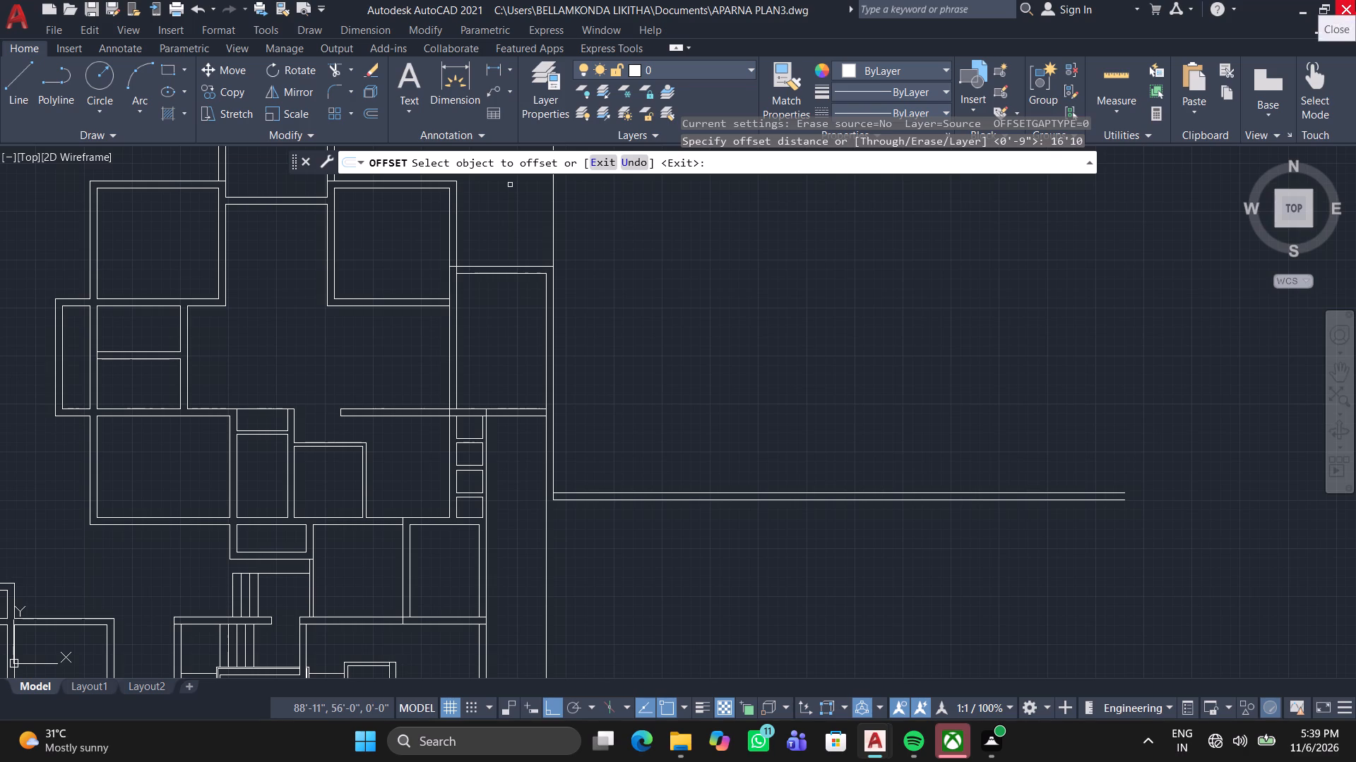
scroll(1355, 2, down, 1)
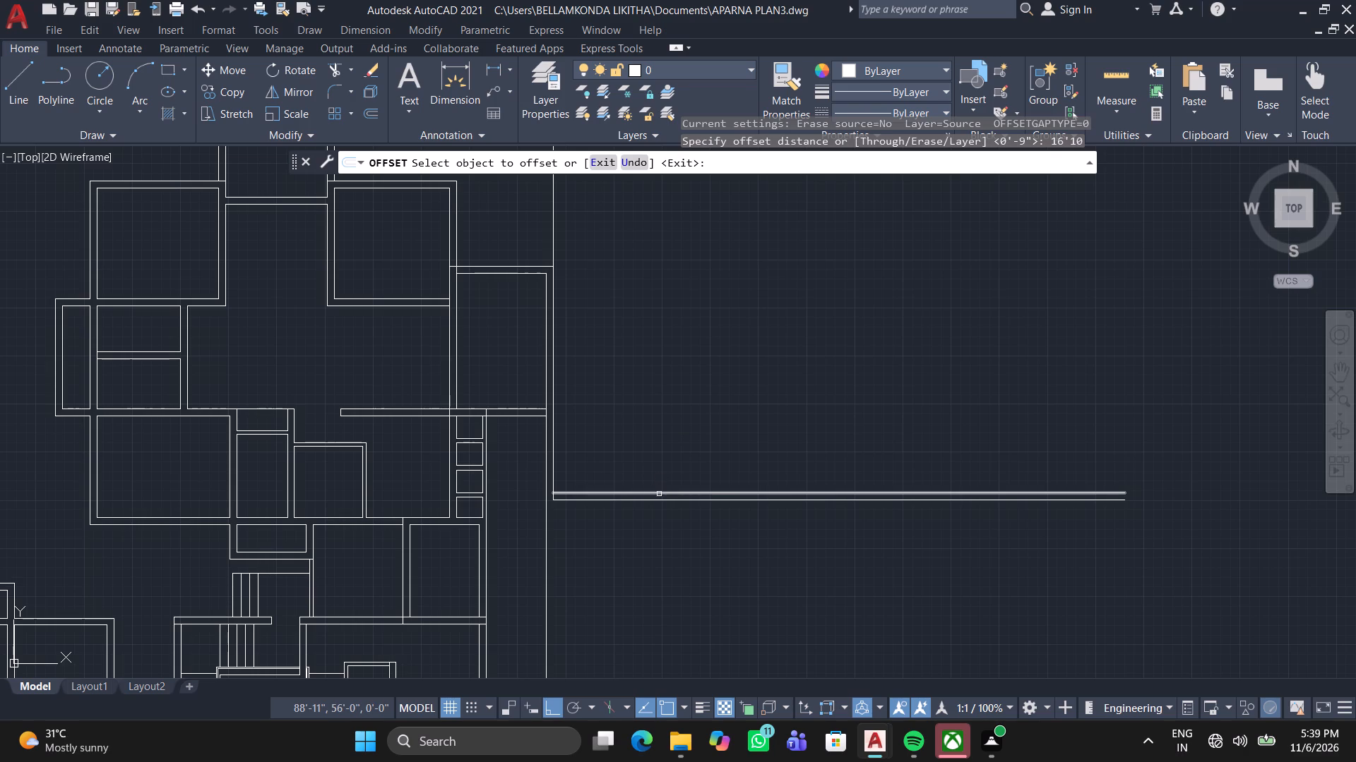
key(space)
key(space)
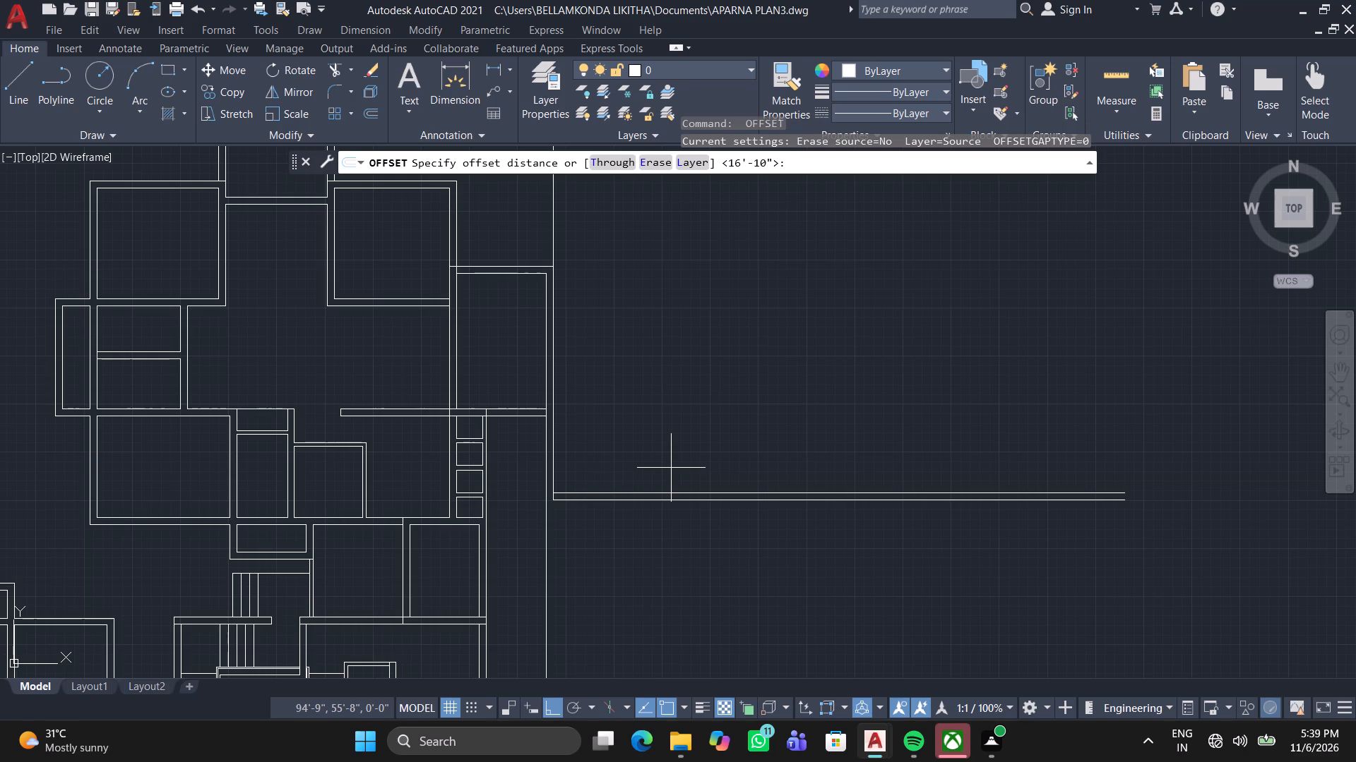
key(space)
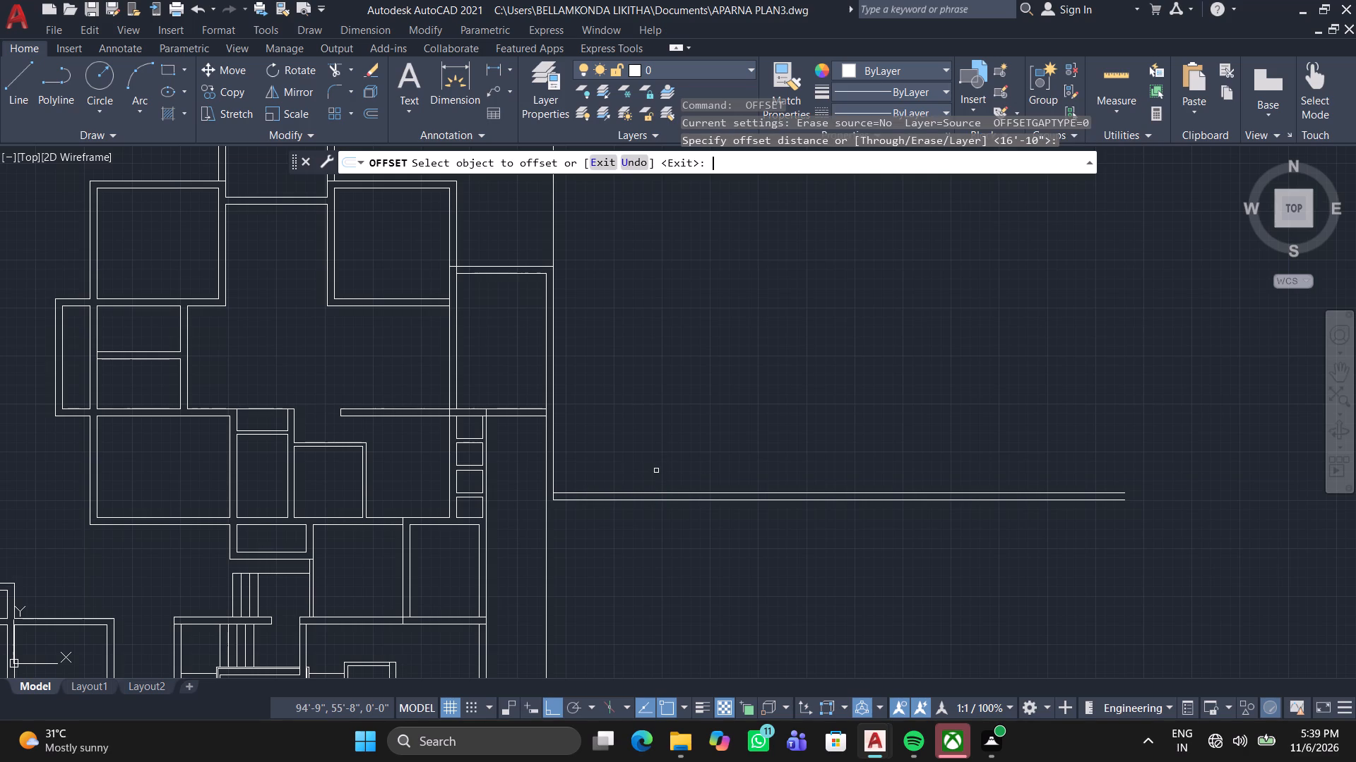
click(653, 491)
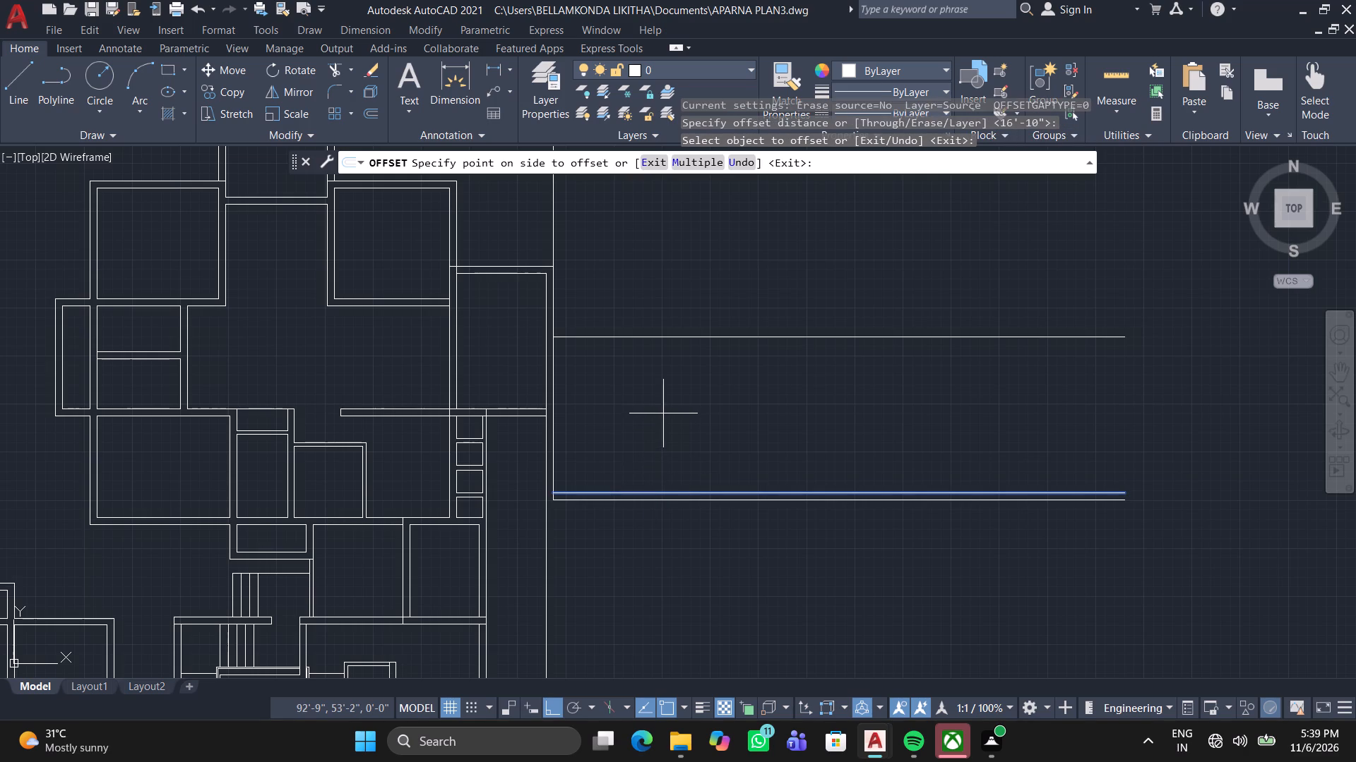
scroll(662, 408, up, 2)
middle_drag(662, 416, 672, 479)
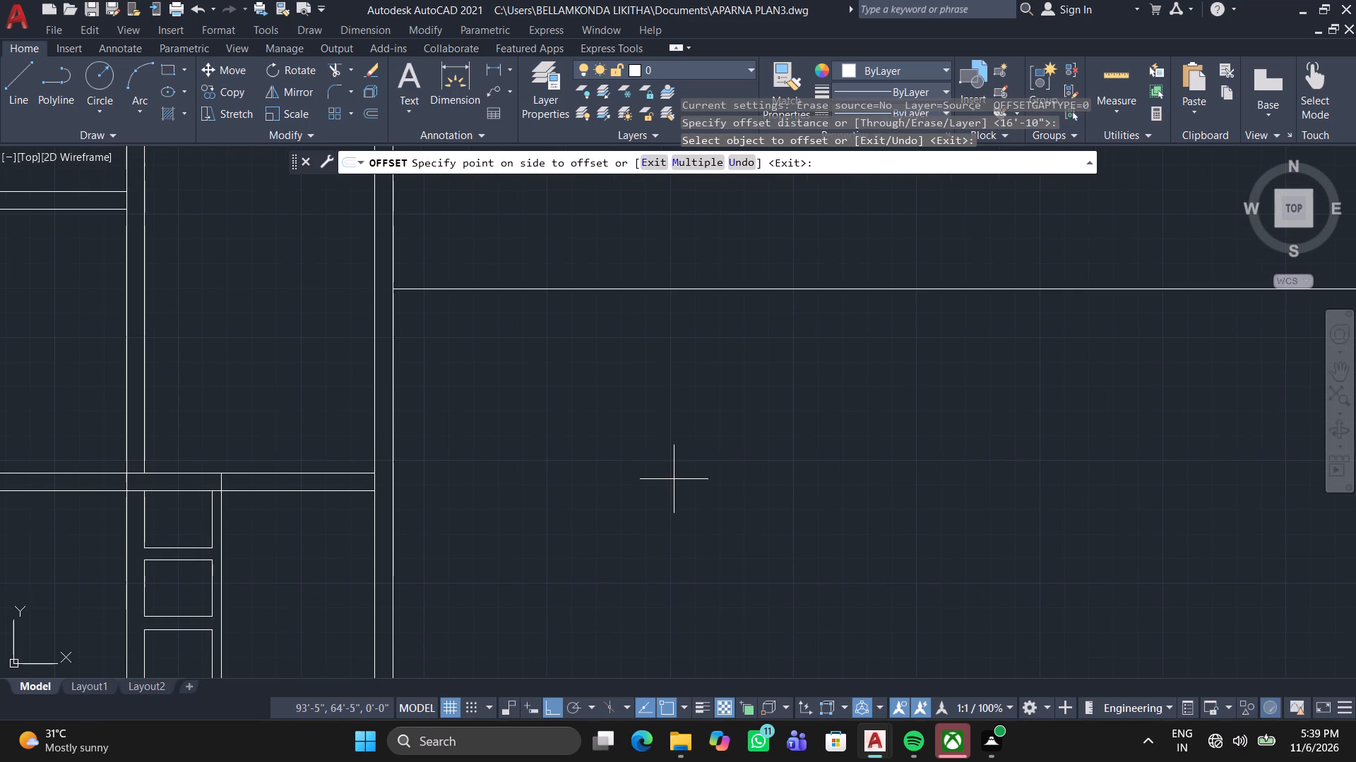
scroll(700, 442, down, 1)
middle_click(700, 445)
click(700, 440)
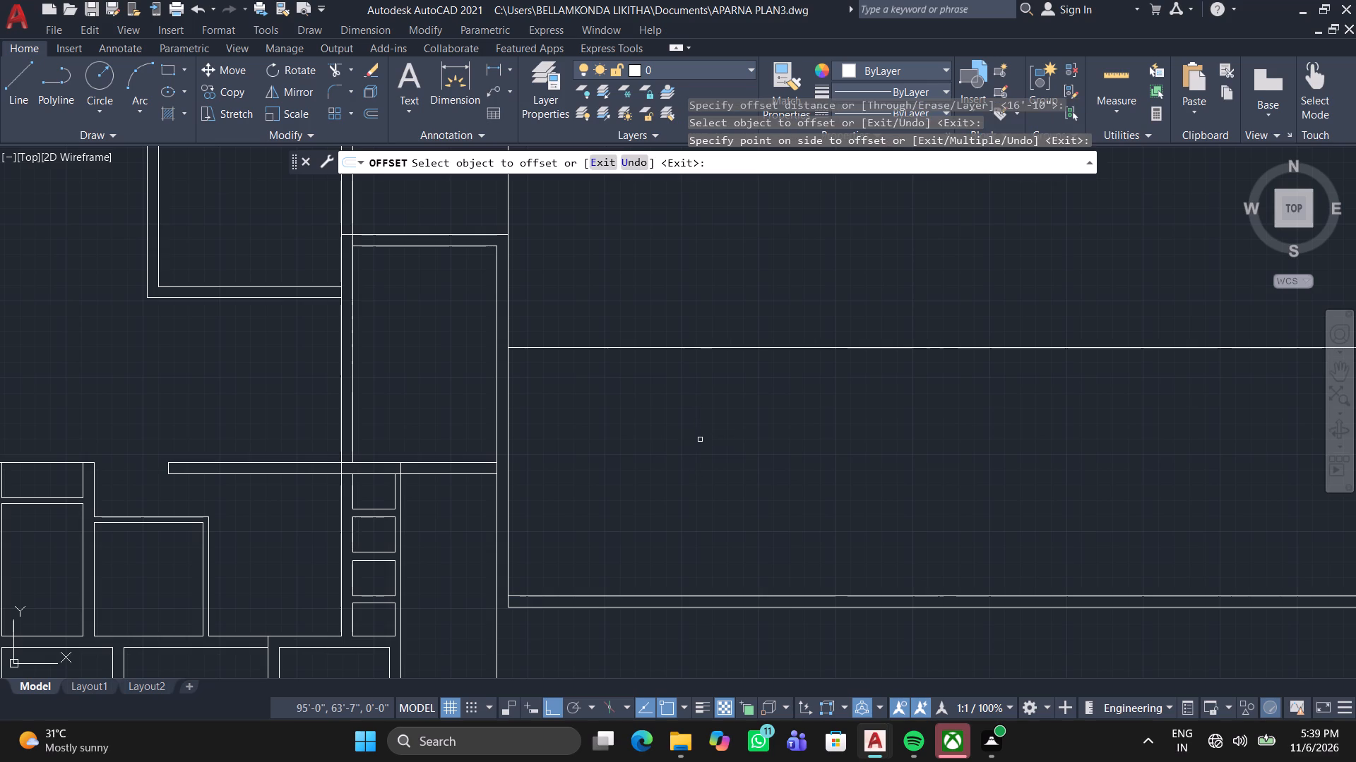
key(space)
Offset the vertical line along the side room's outer wall 12' to the right, into the new area.
key(space)
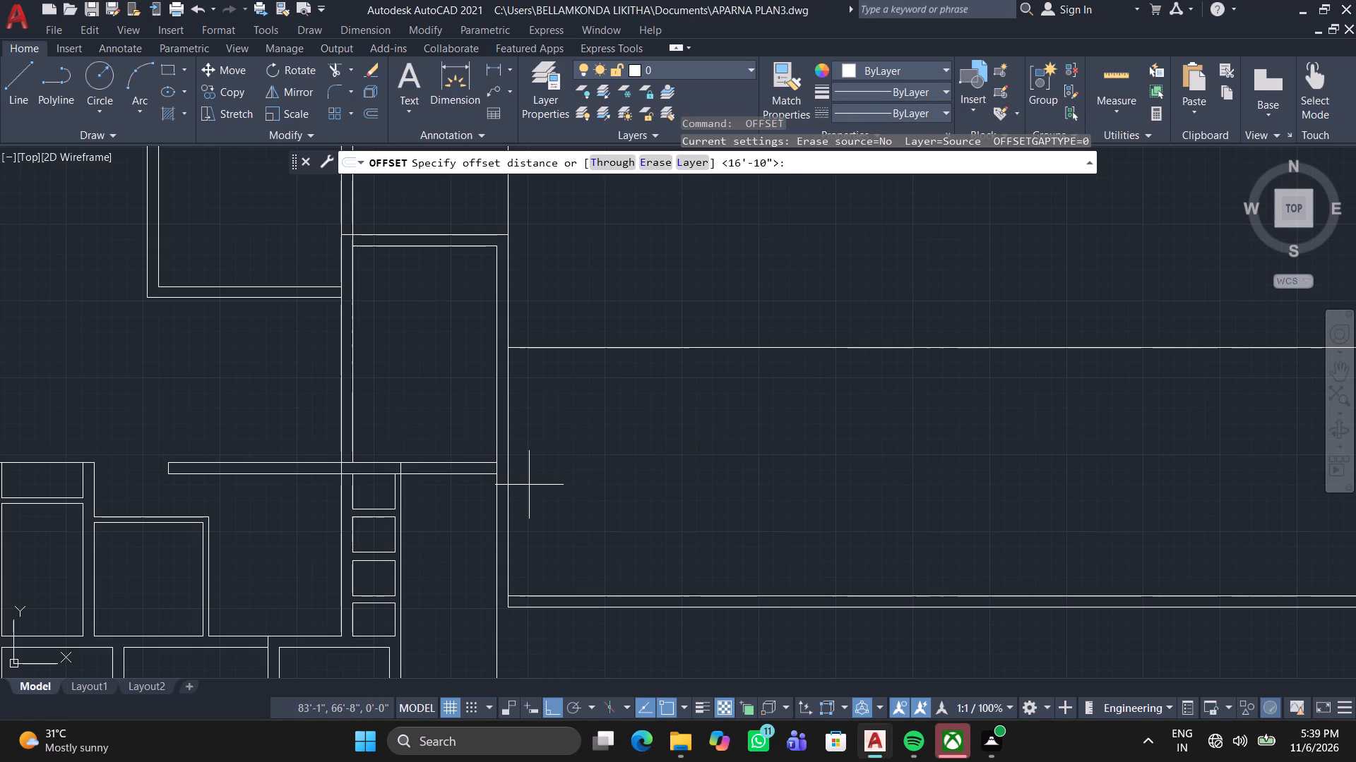
text(12)
key(apostrophe)
key(Return)
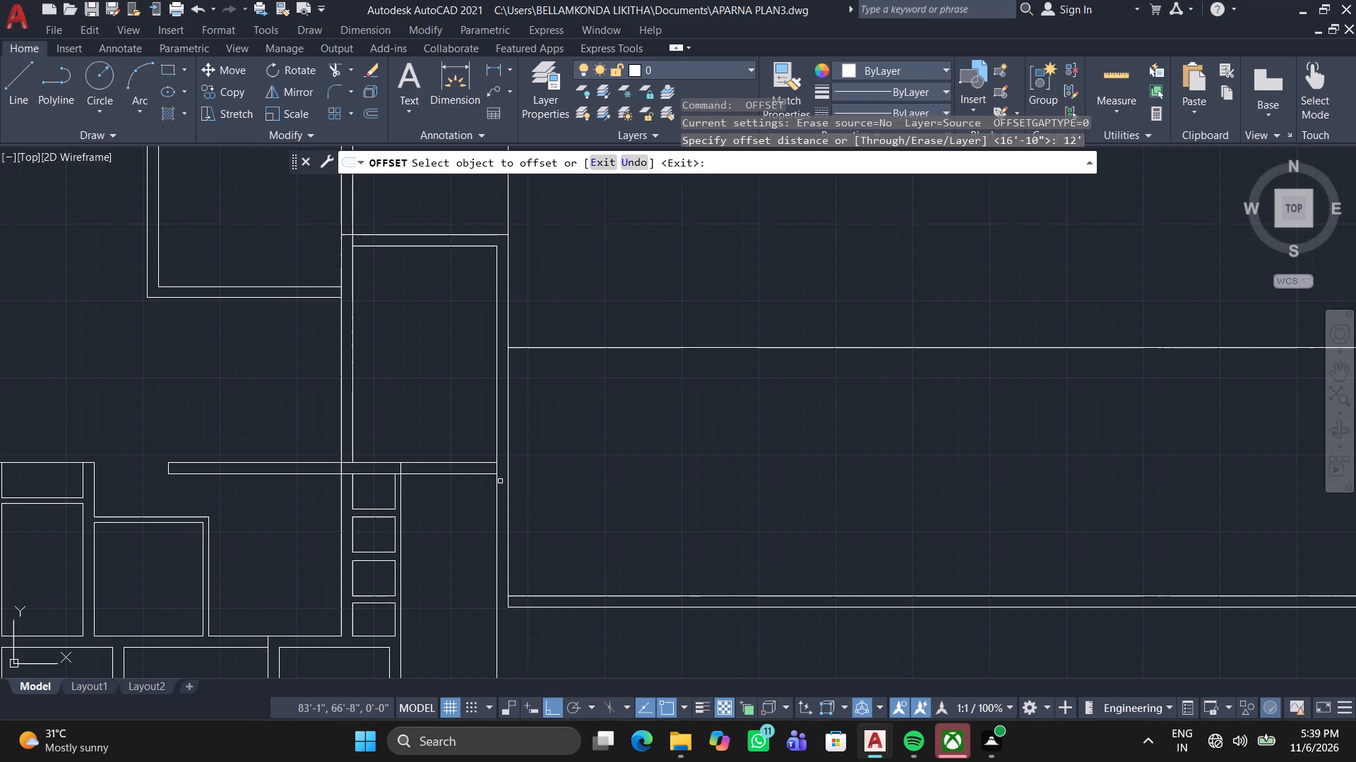
click(507, 485)
click(756, 477)
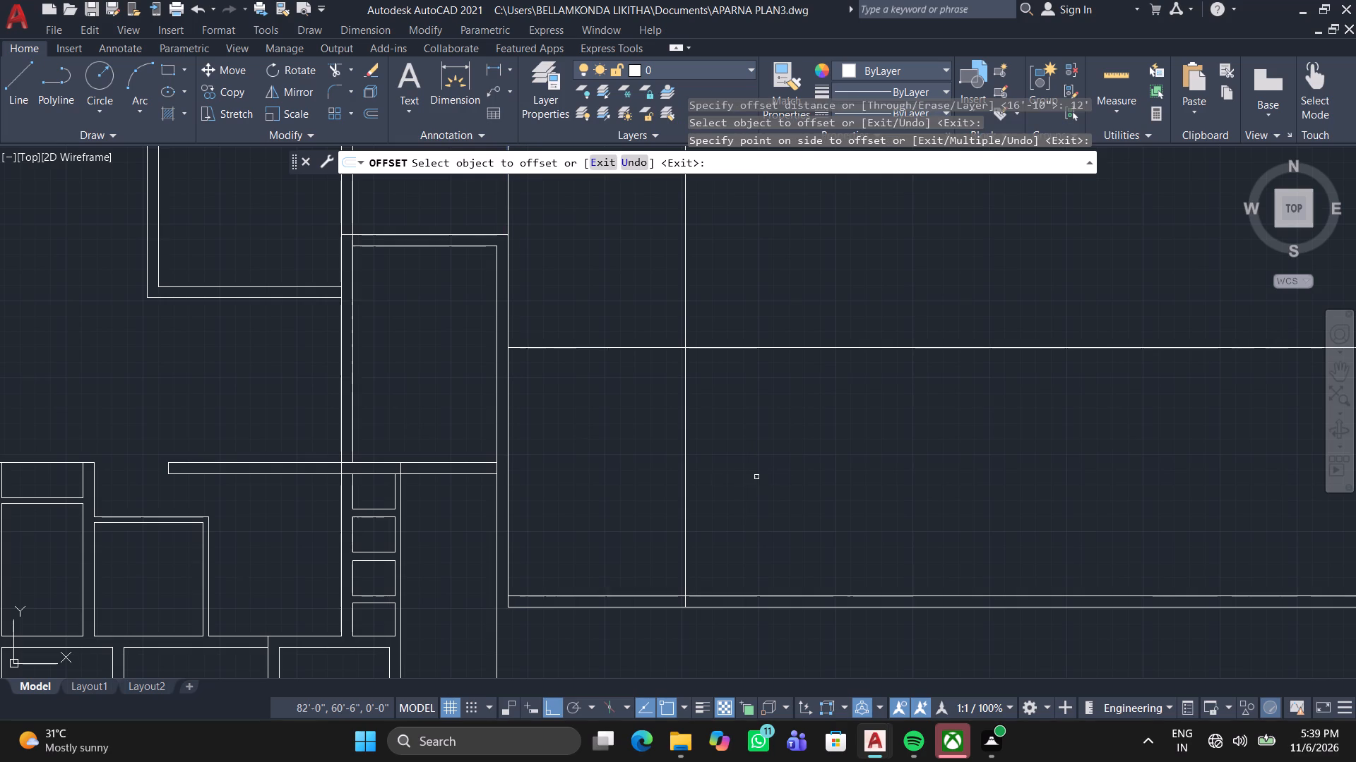
key(space)
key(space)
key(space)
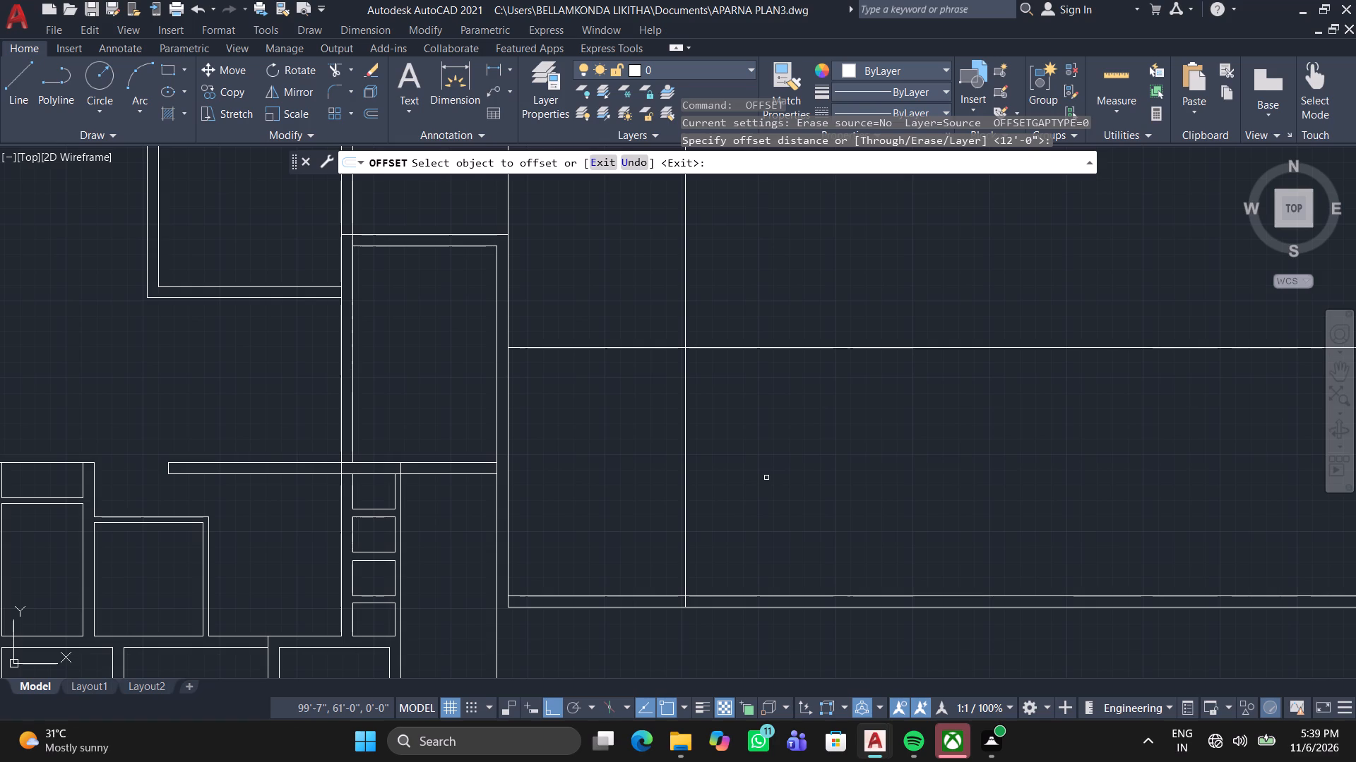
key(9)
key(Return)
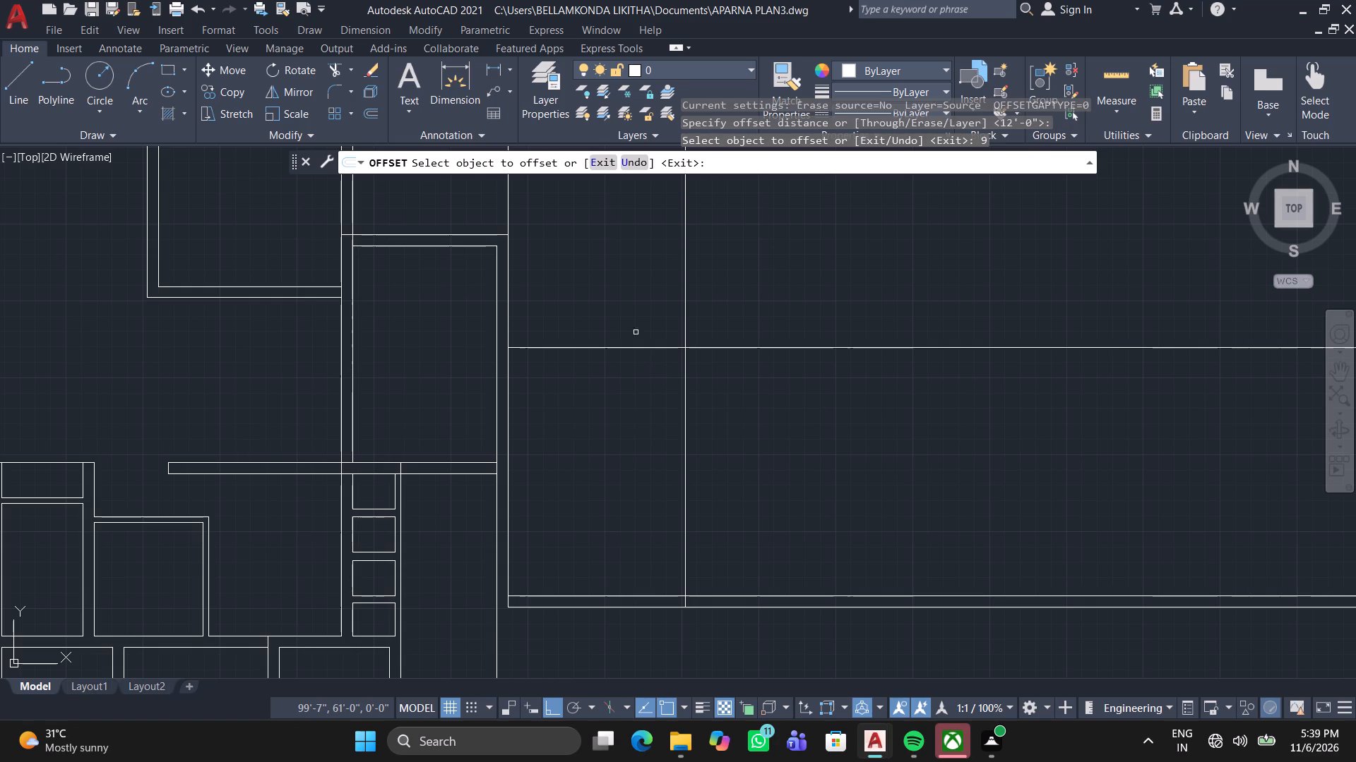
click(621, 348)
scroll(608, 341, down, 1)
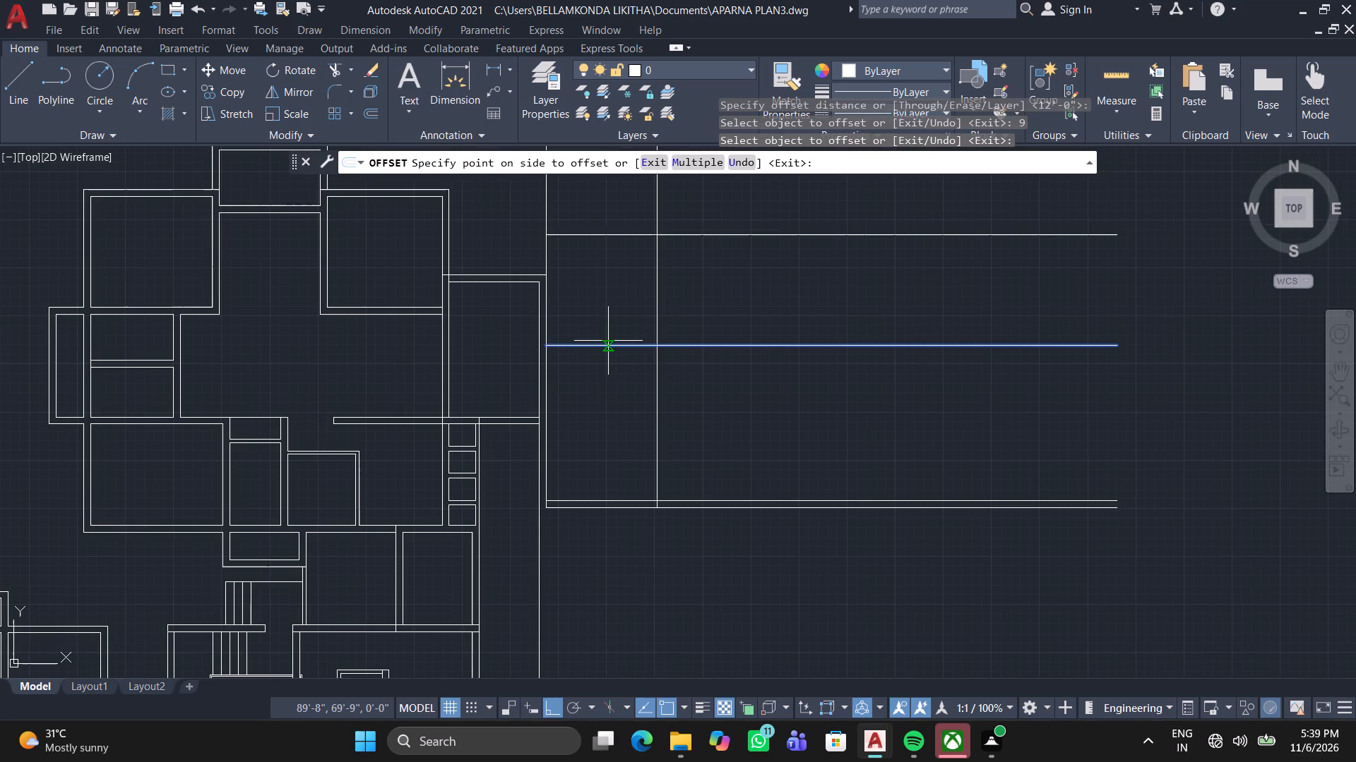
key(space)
Give the new area's walls thickness by offsetting its upper horizontal line 9" upward and its inner vertical line 9" to the right.
key(space)
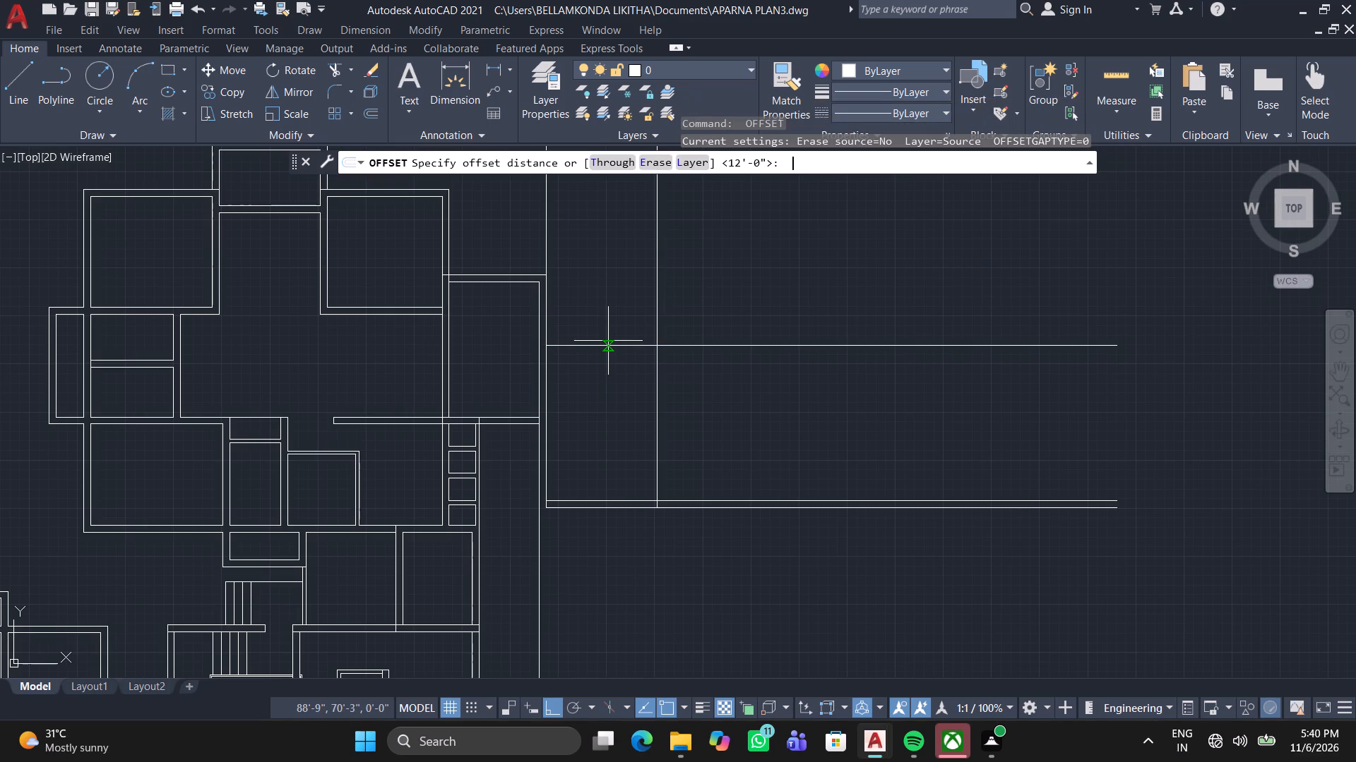
key(9)
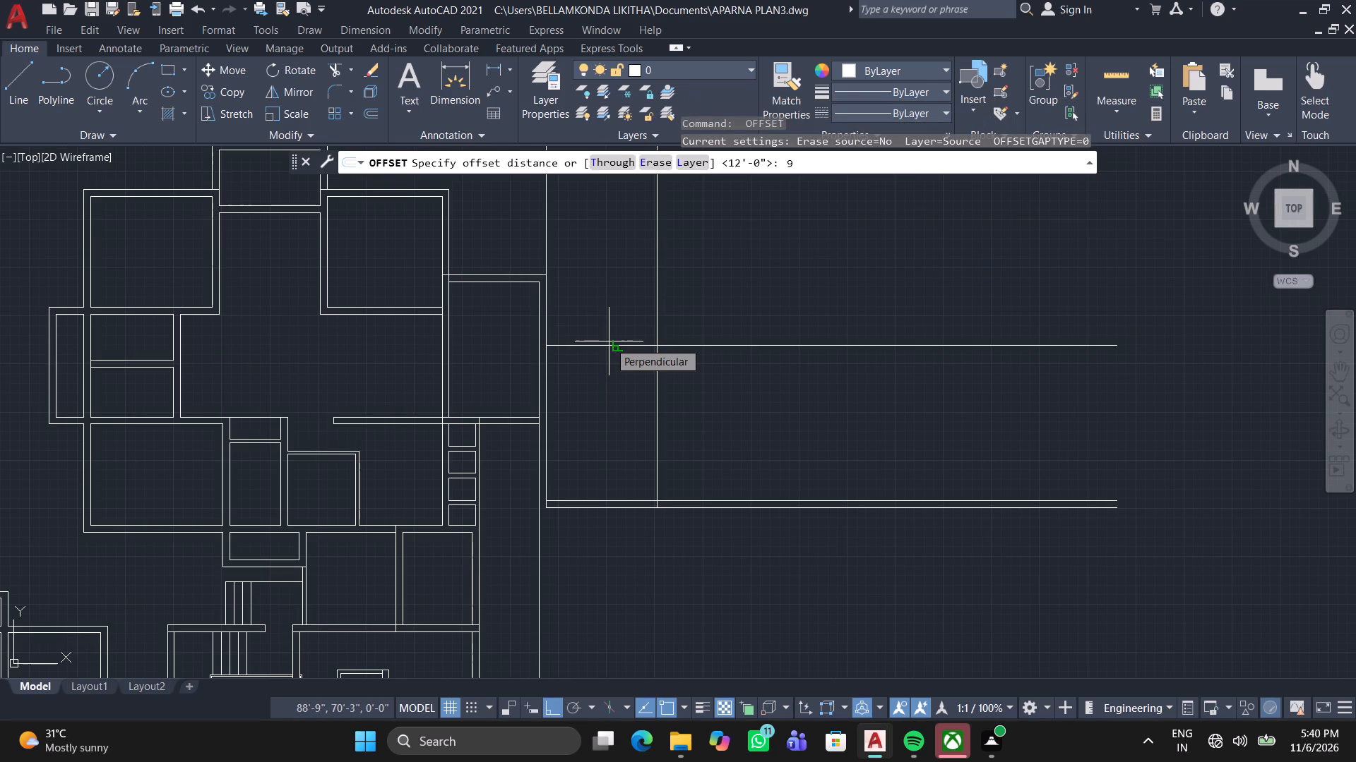
key(Return)
click(608, 345)
click(618, 317)
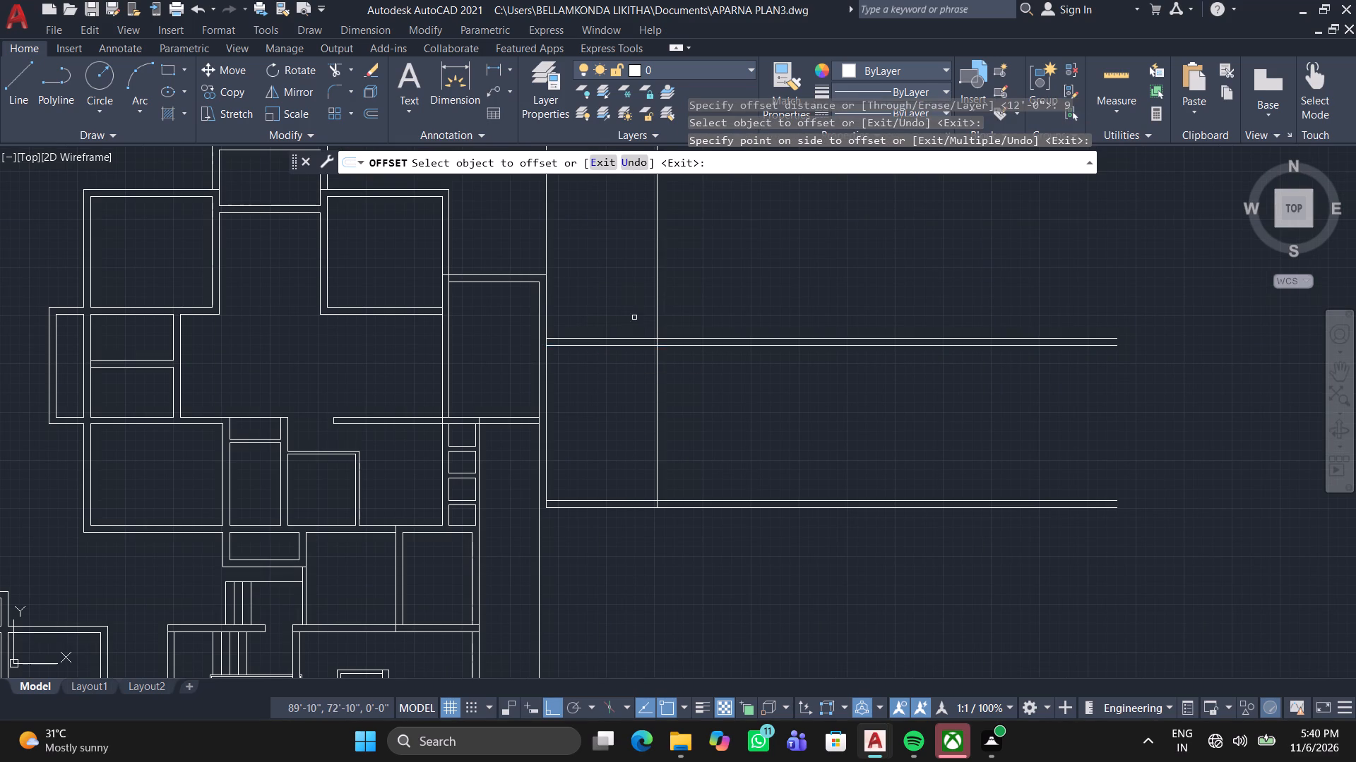
click(659, 312)
click(708, 306)
scroll(624, 456, up, 1)
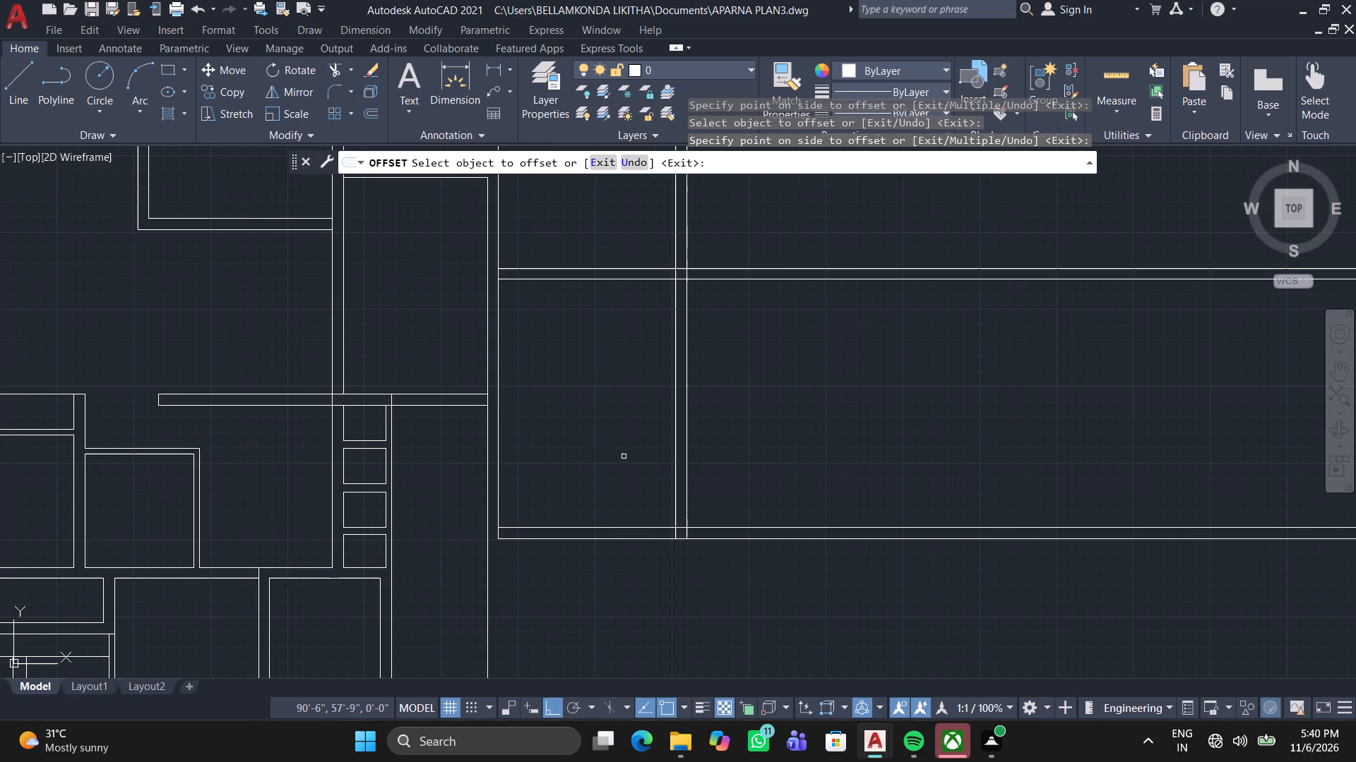
key(space)
Offset the right-hand line of the new 9" vertical wall 9' to the right.
key(space)
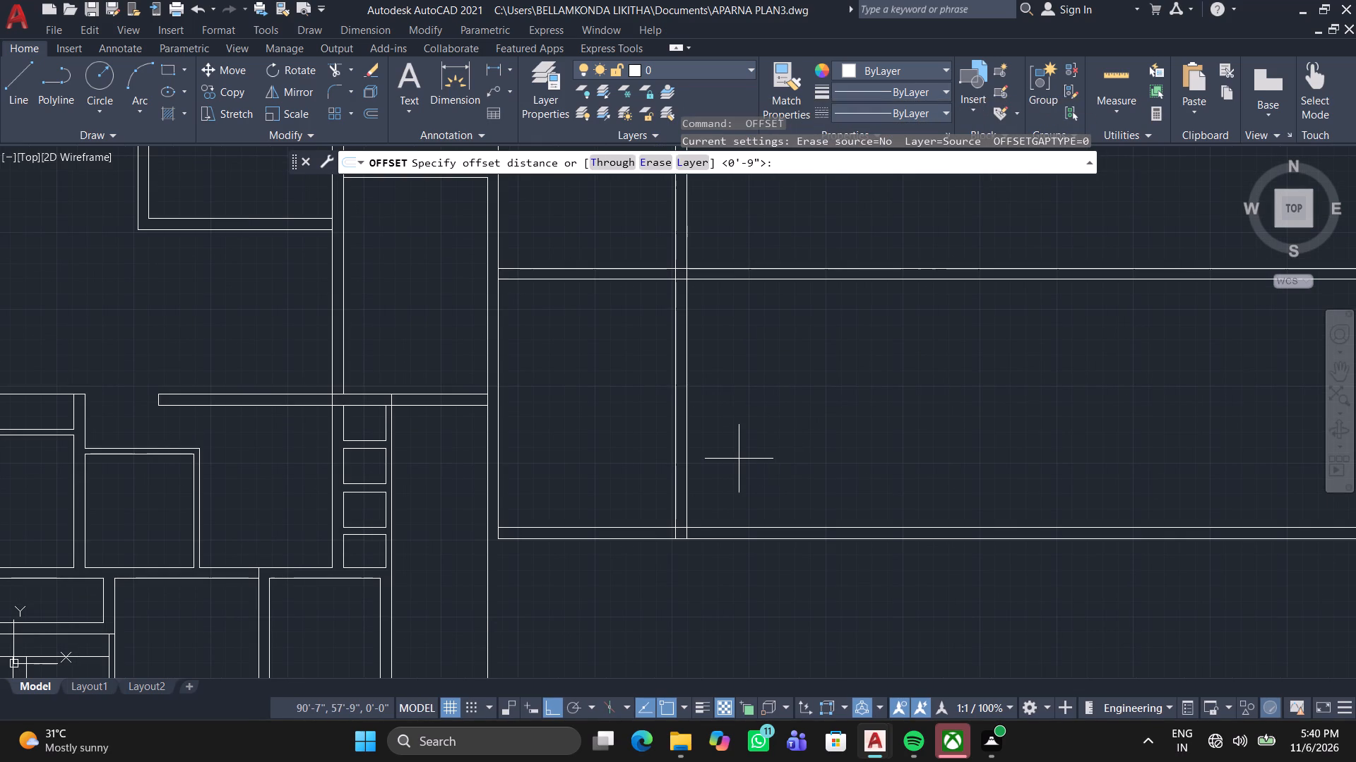
text(9')
key(Return)
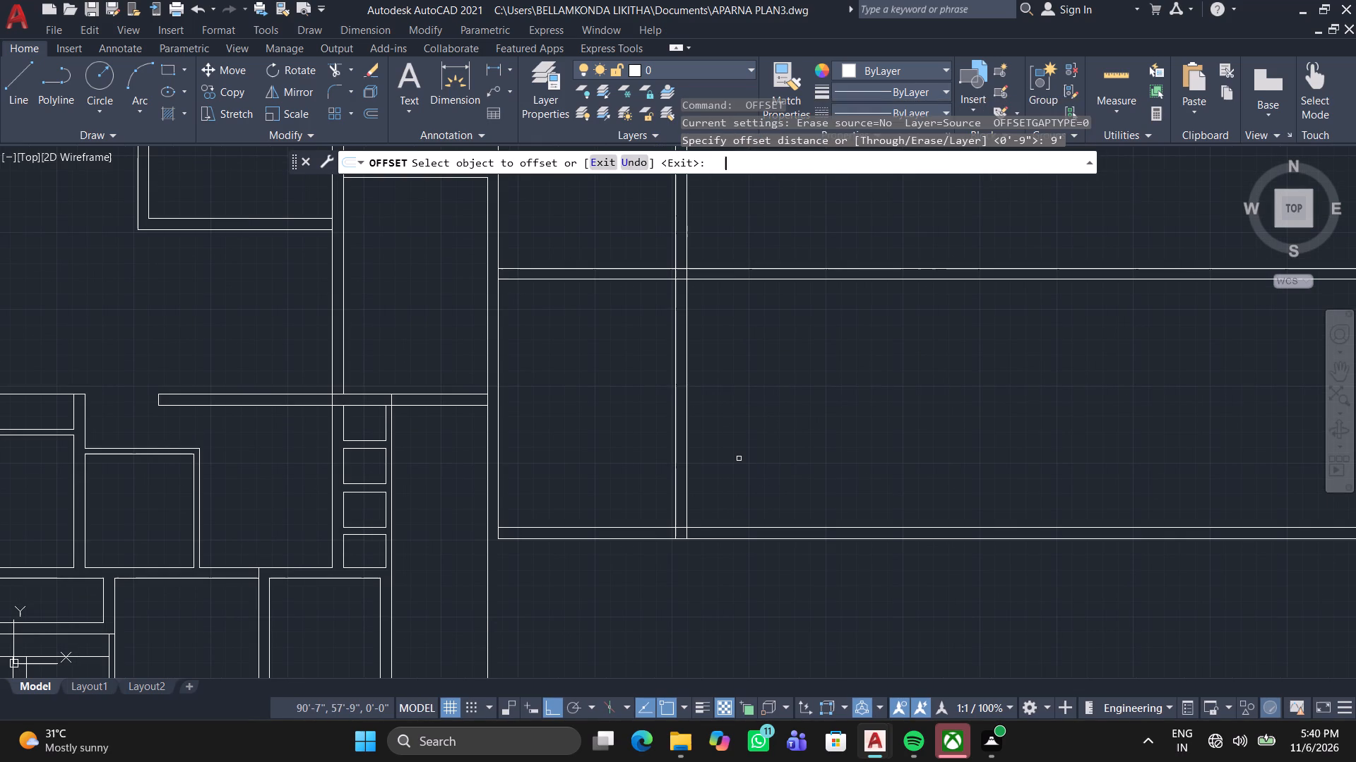
click(686, 435)
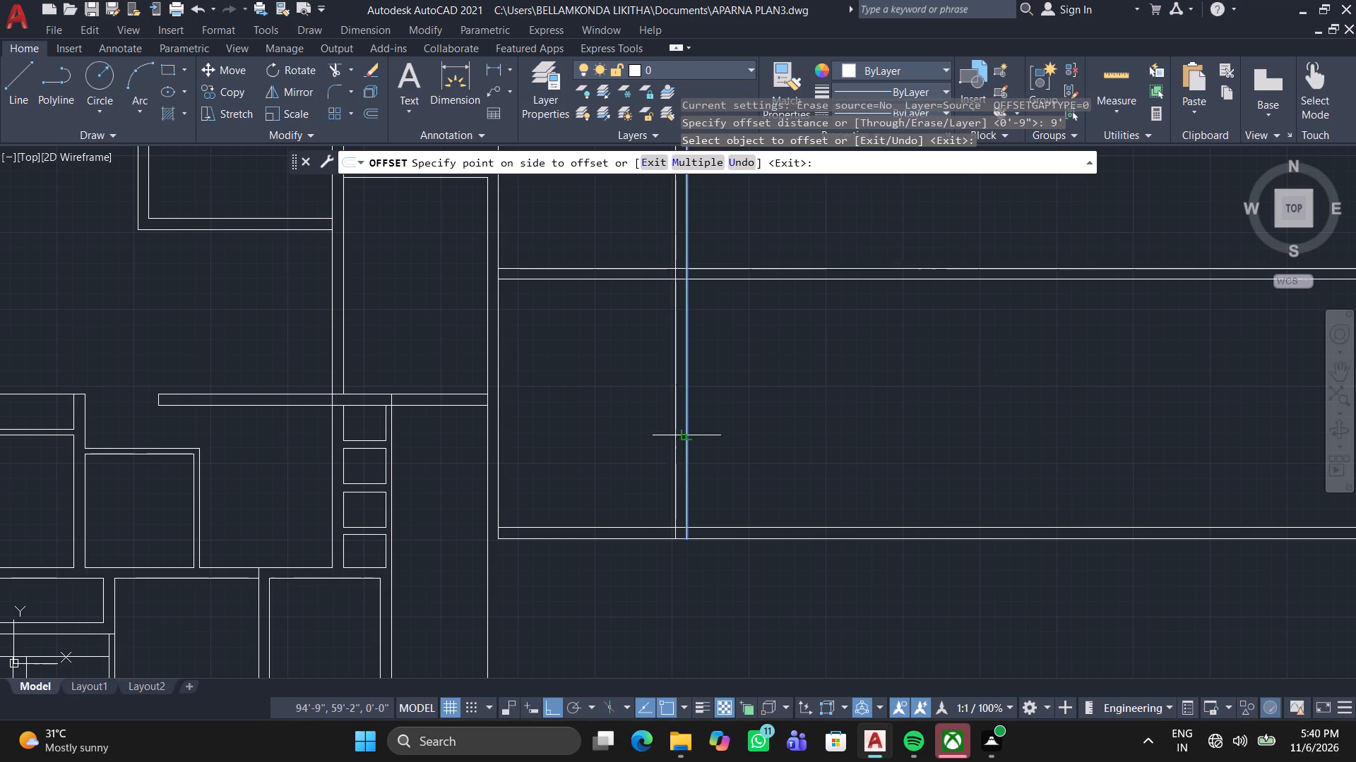
click(977, 447)
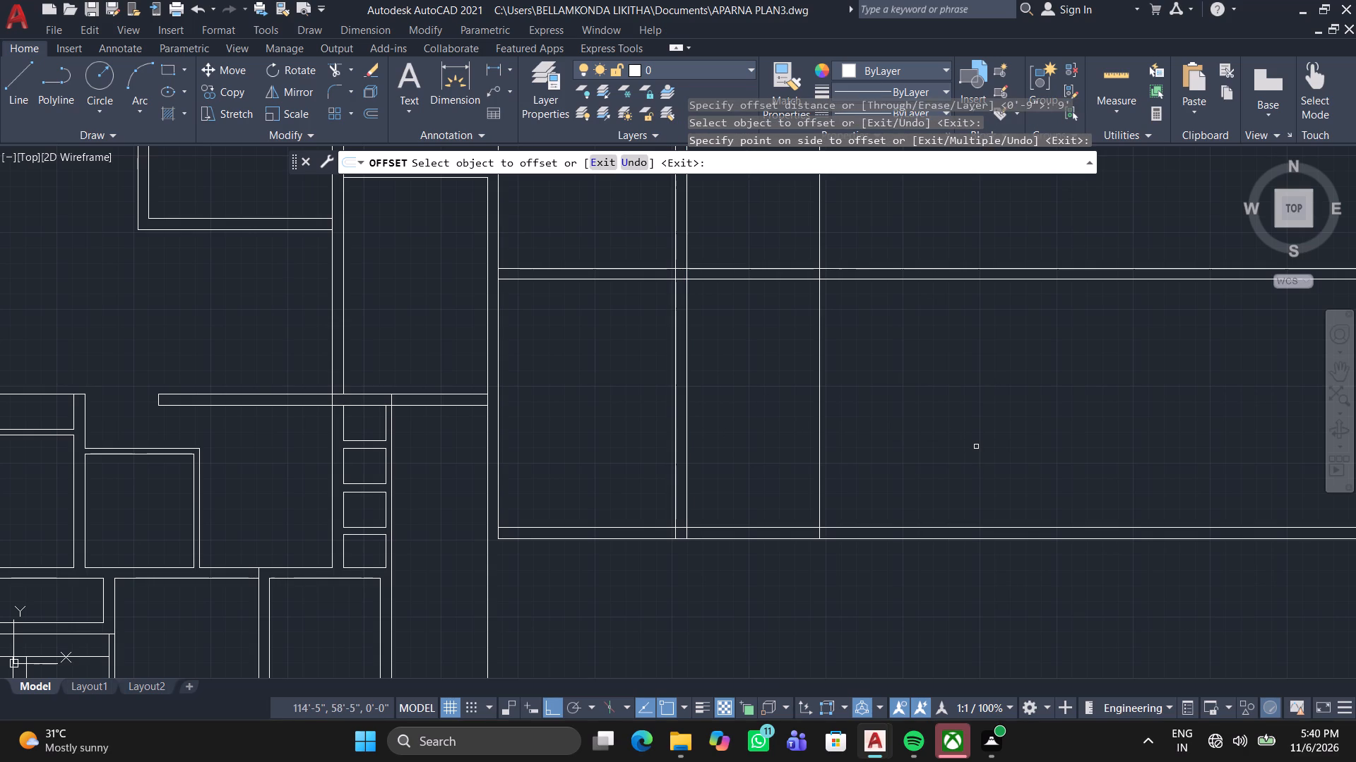
key(space)
Offset the upper line of the bottom horizontal wall 6' upward, inside the new area.
key(space)
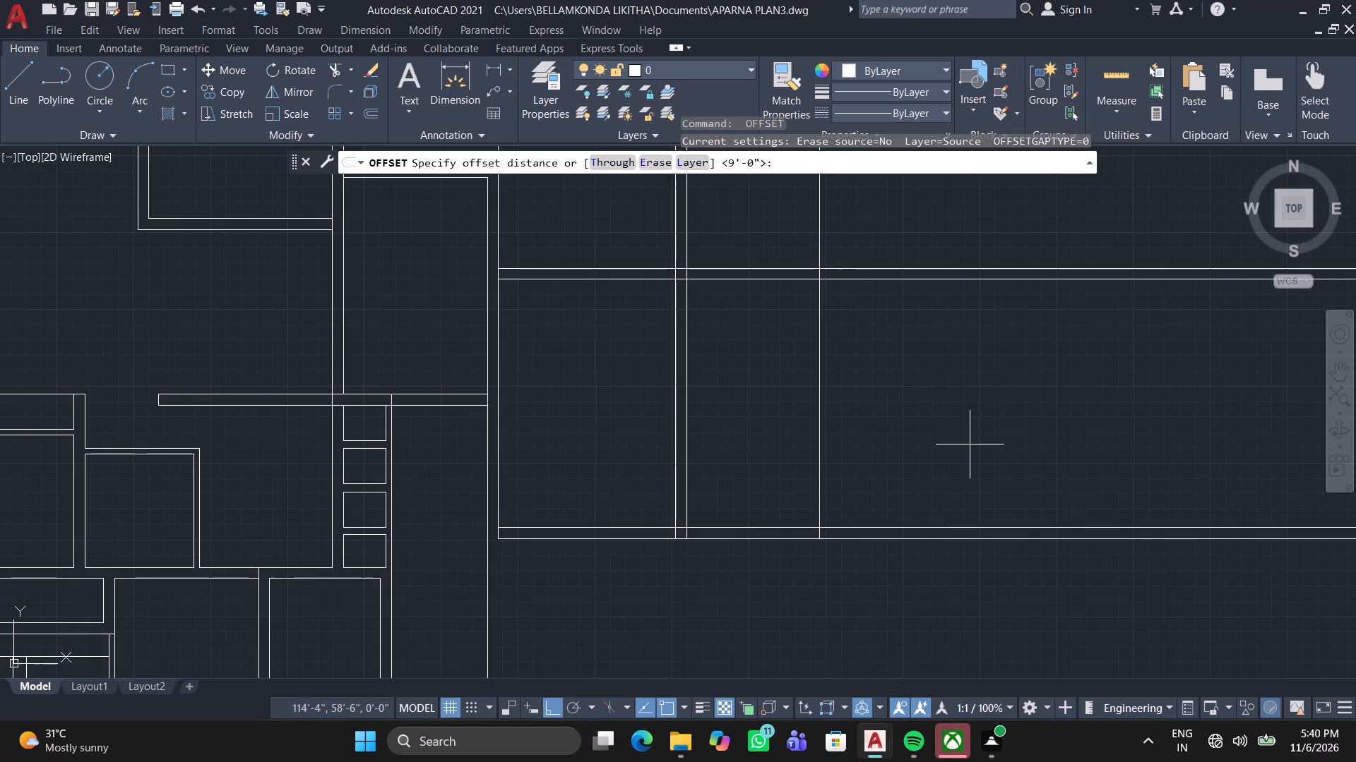
key(6)
key(apostrophe)
key(Return)
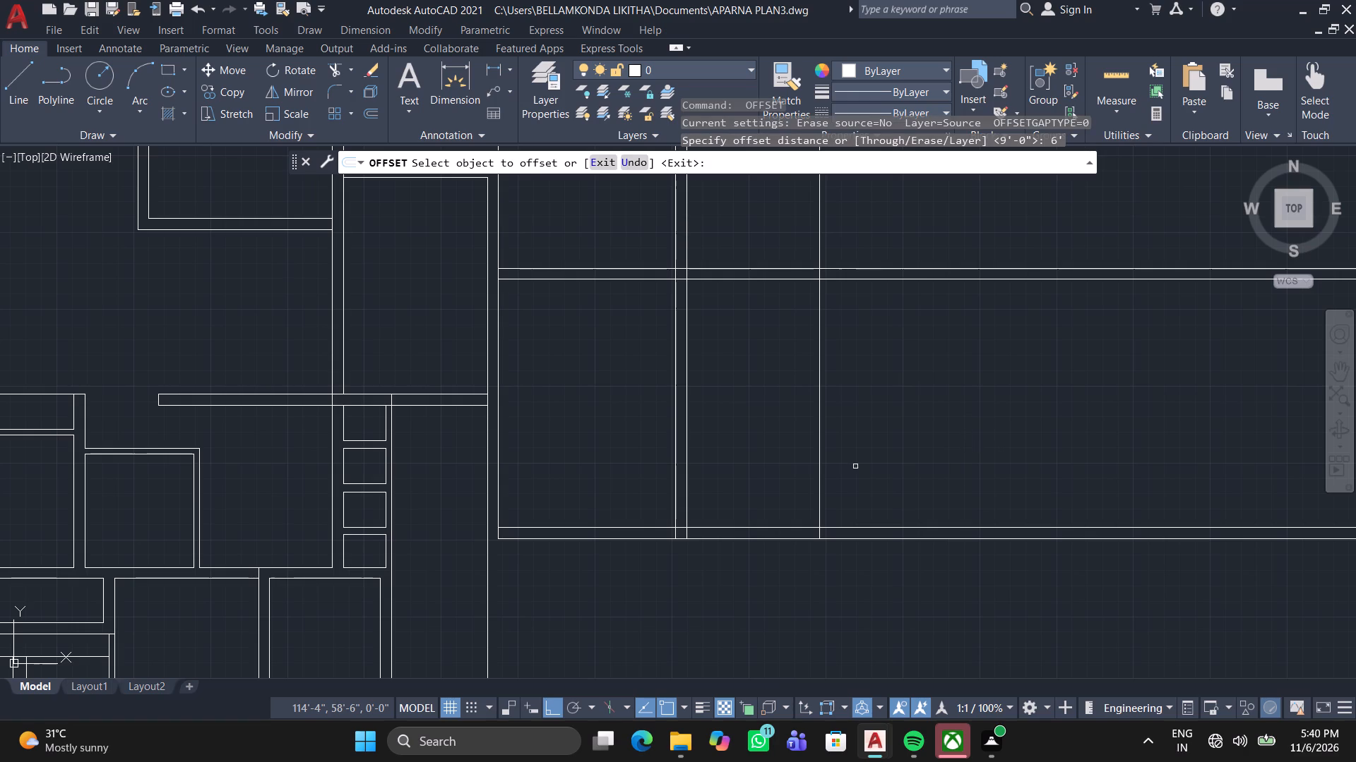
click(775, 527)
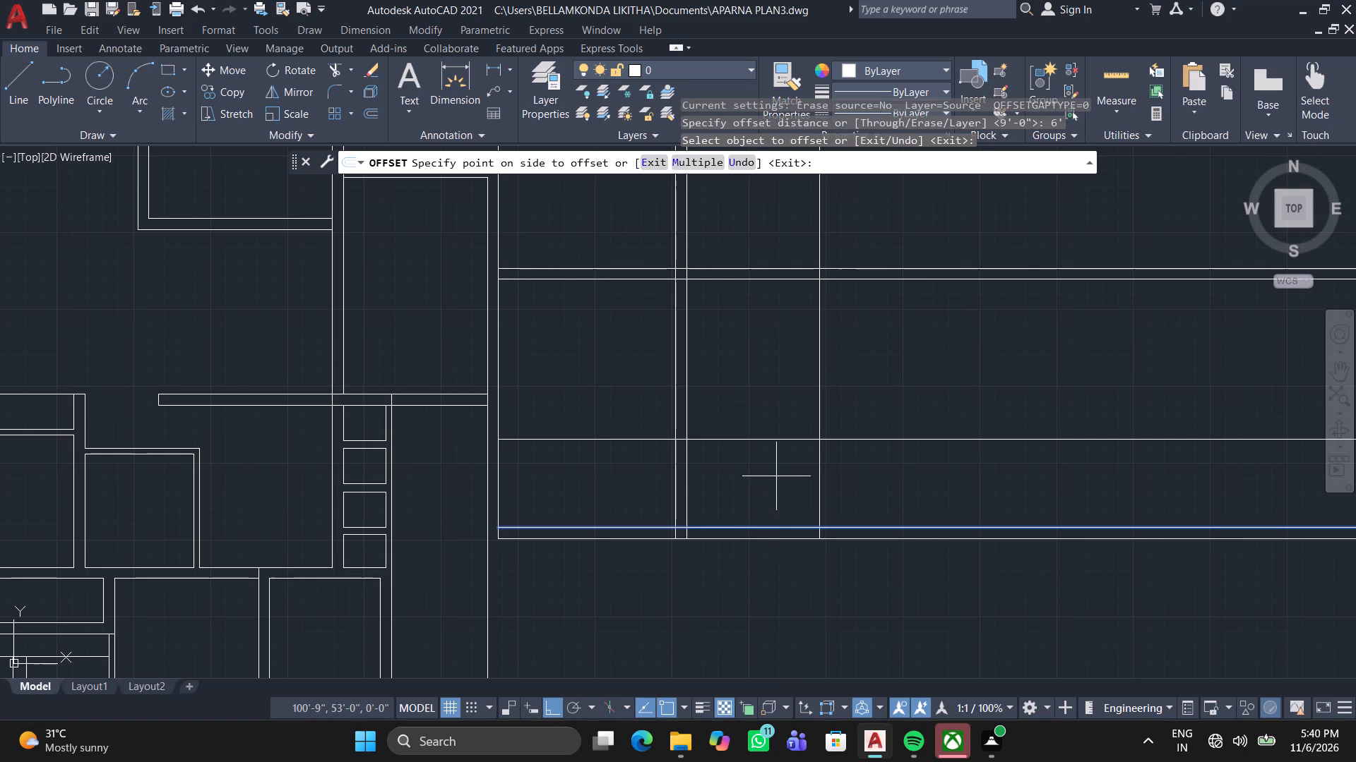
click(776, 476)
key(space)
Offset the horizontal line in the new area, 6' above the bottom wall, 4.5" upward to form a partition.
key(space)
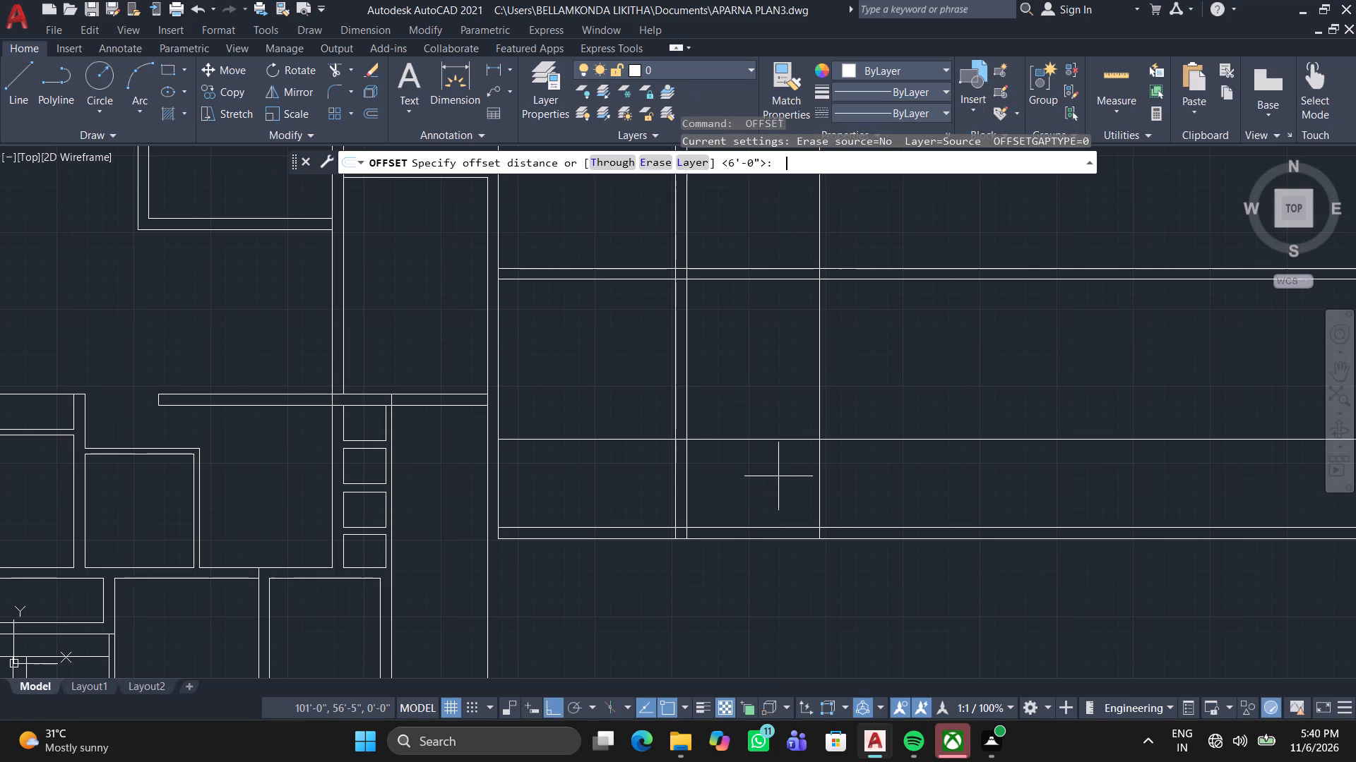
text(4.)
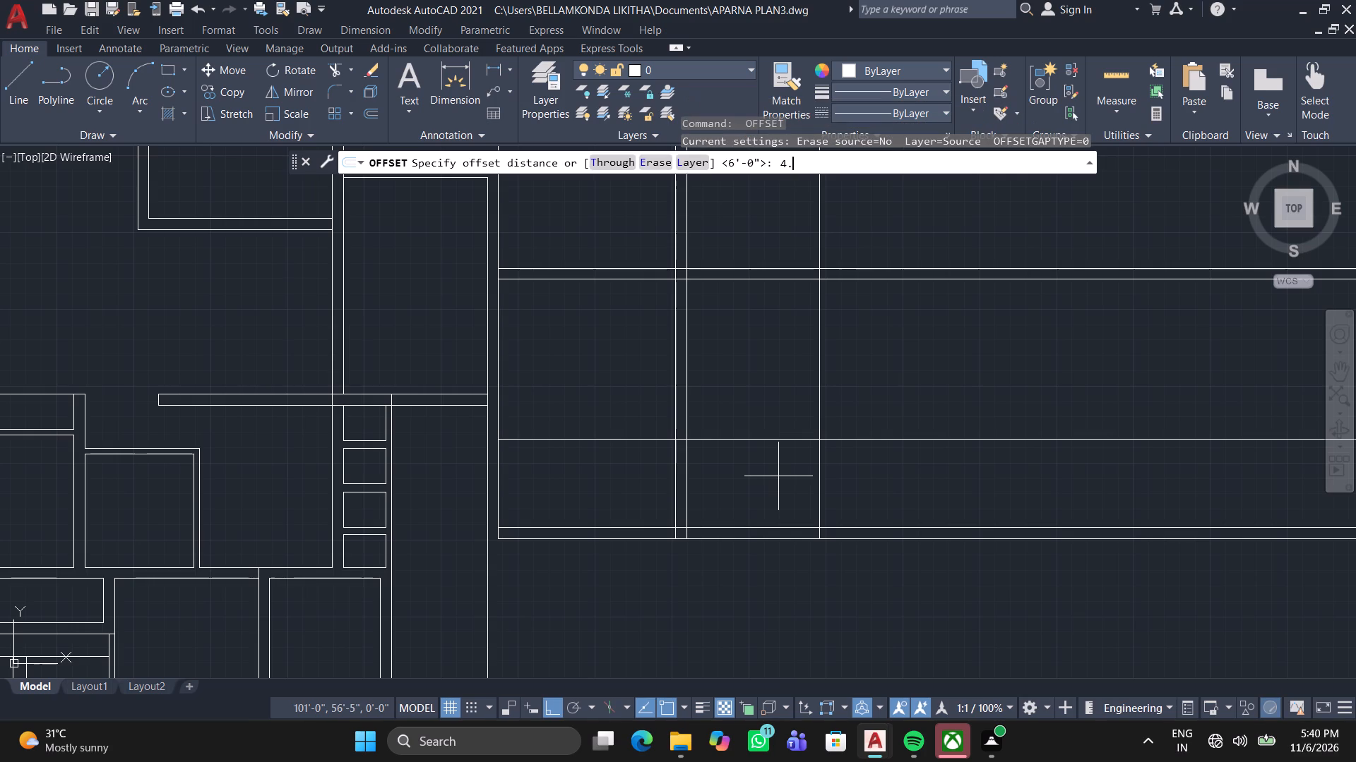
key(5)
key(Return)
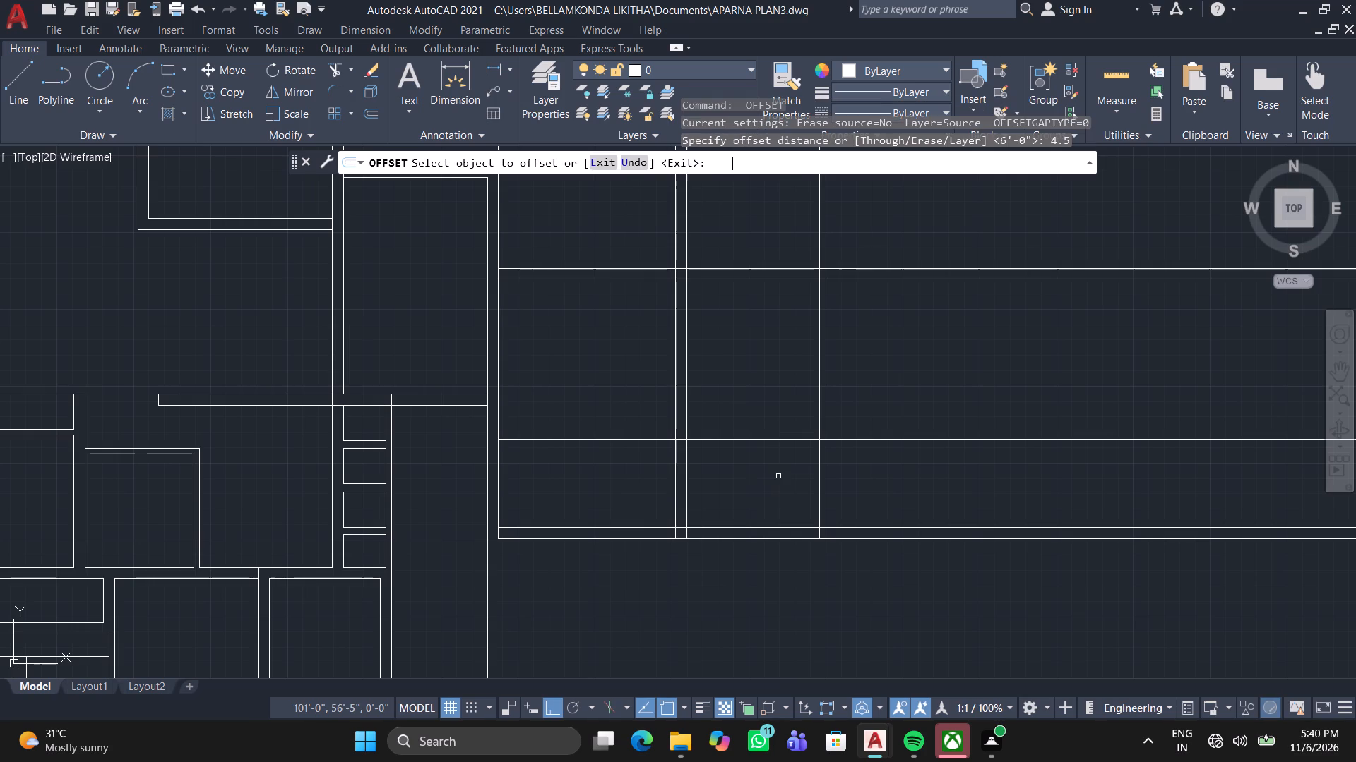
click(794, 438)
click(760, 392)
key(space)
Offset the upper line of the 4.5" horizontal partition 6'2" upward.
key(space)
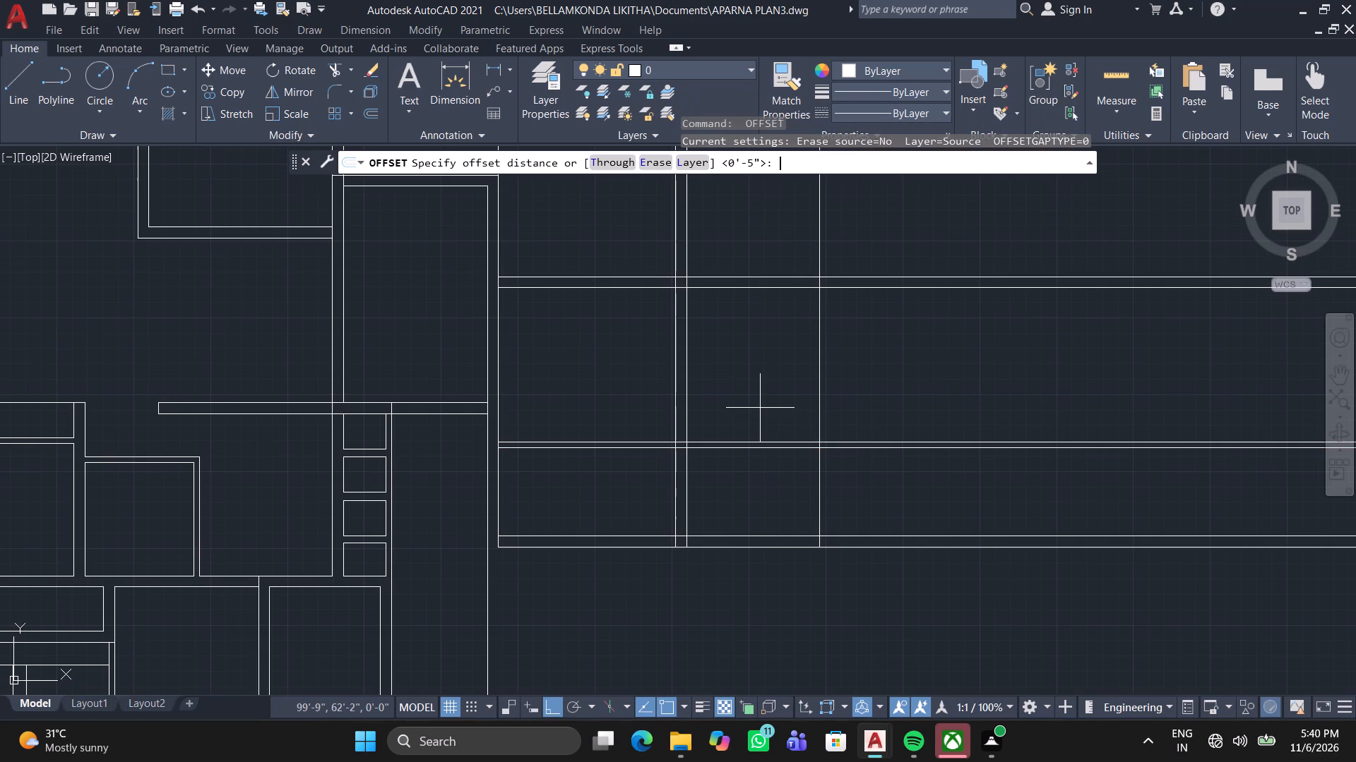
key(6)
key(apostrophe)
key(2)
key(Return)
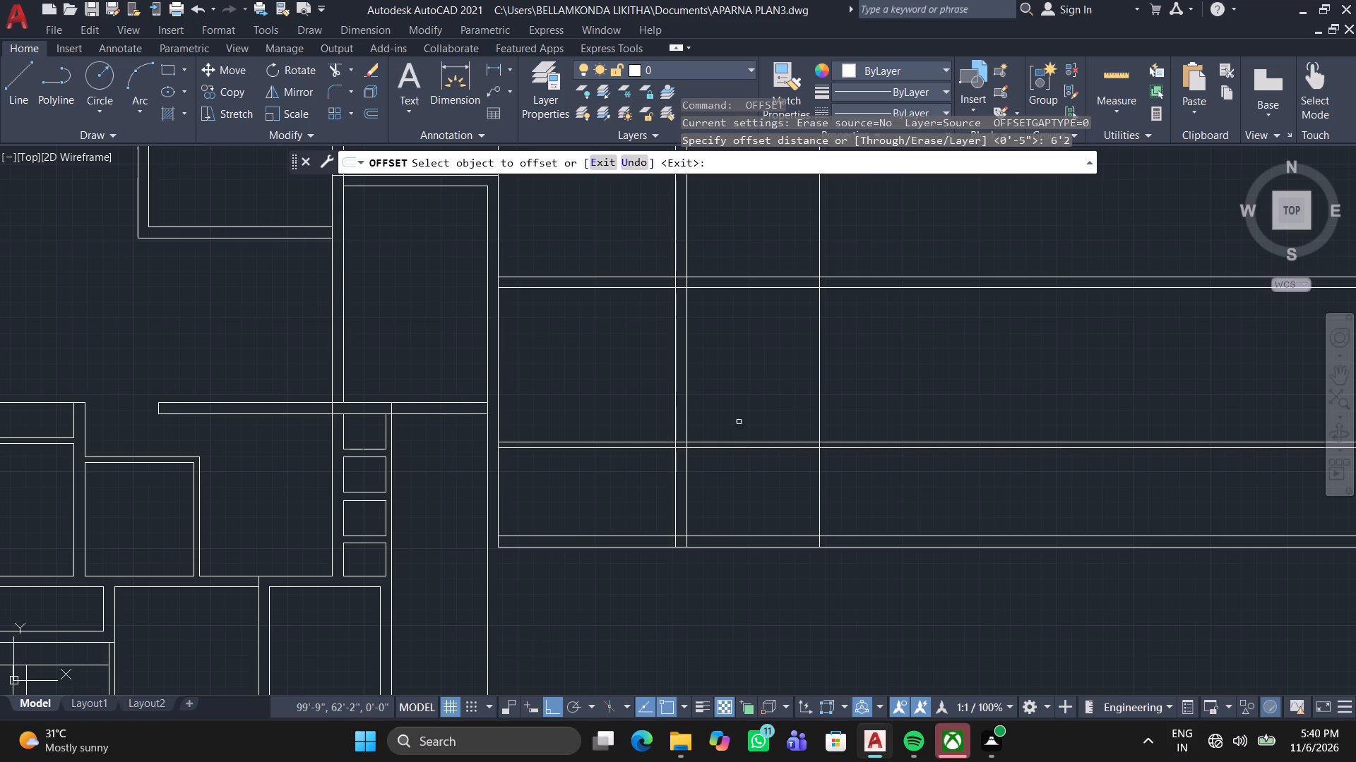
click(756, 442)
click(766, 389)
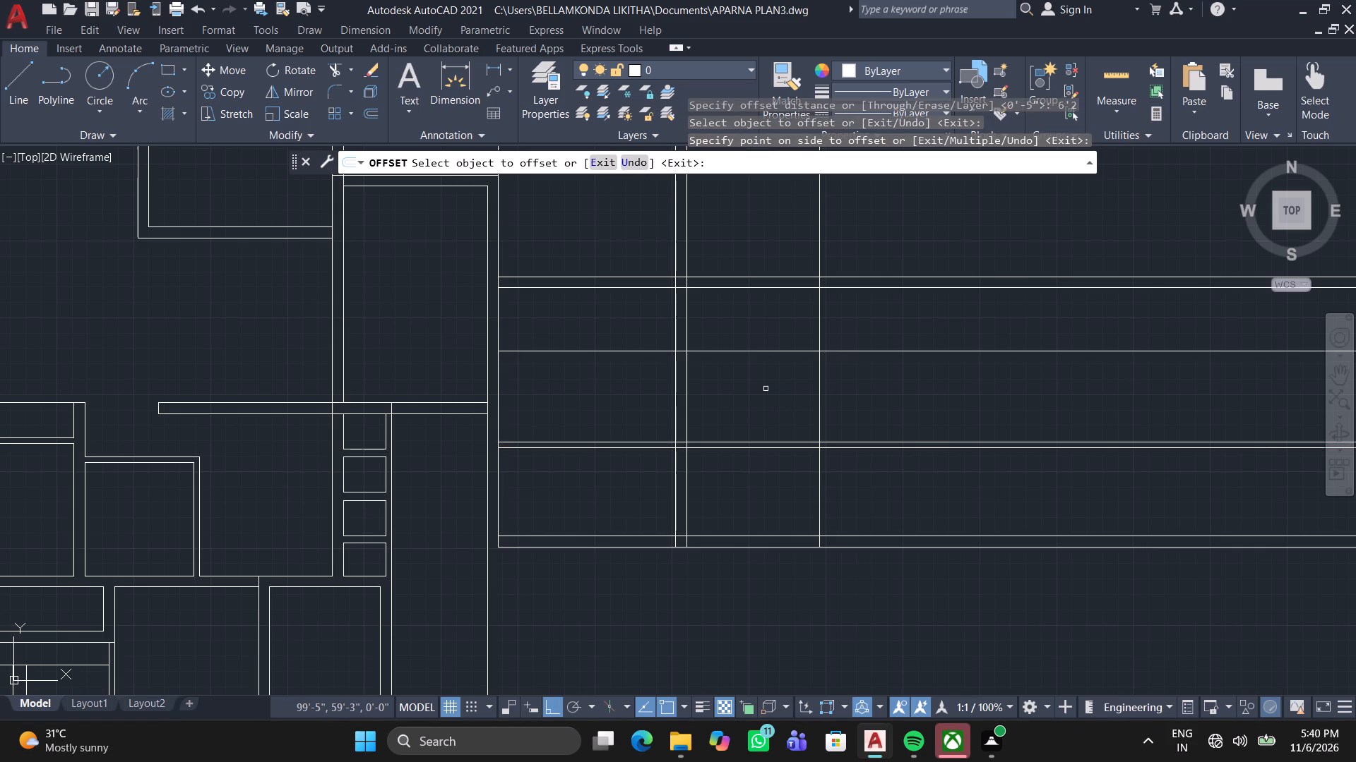
key(space)
Offset the right-hand line of the 9" inner vertical wall 4'8" to the right.
key(space)
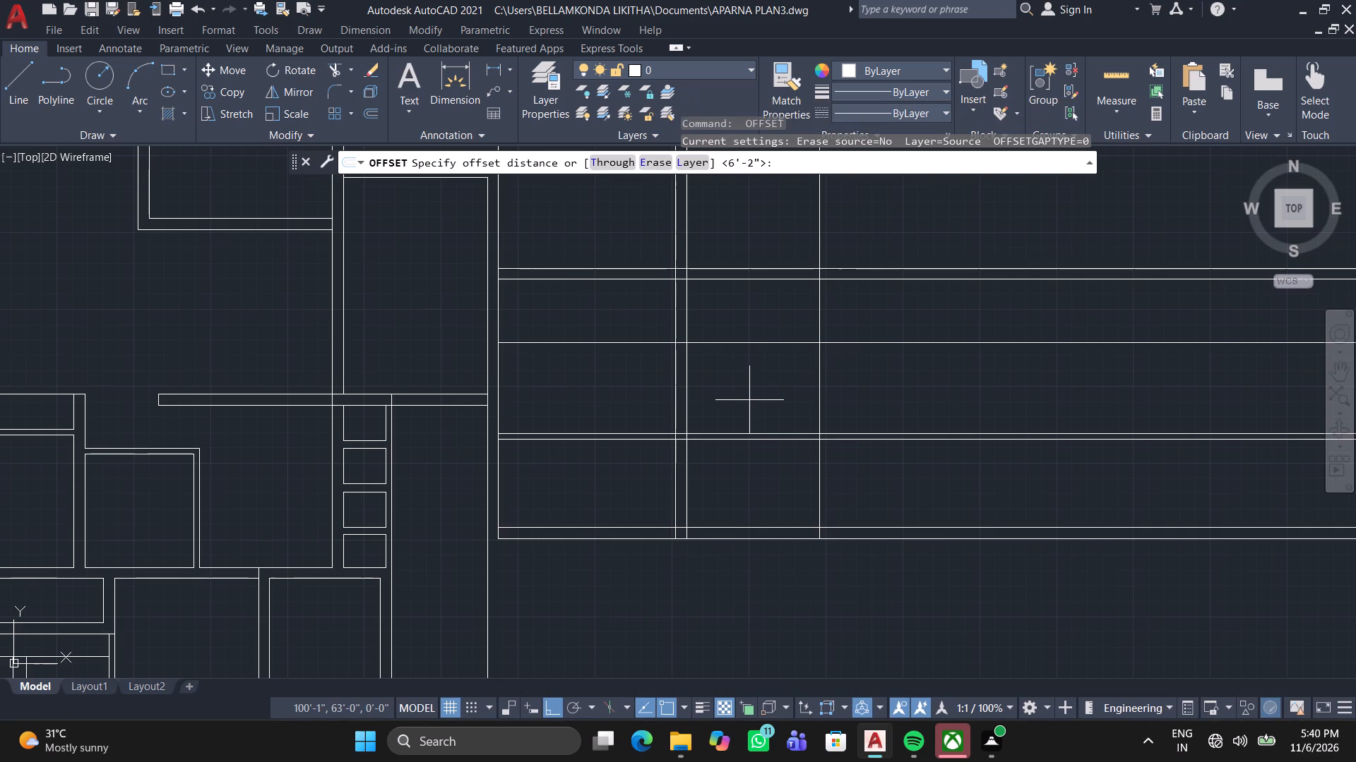
text(4.)
key(8)
key(BackSpace)
key(BackSpace)
key(apostrophe)
key(8)
key(Return)
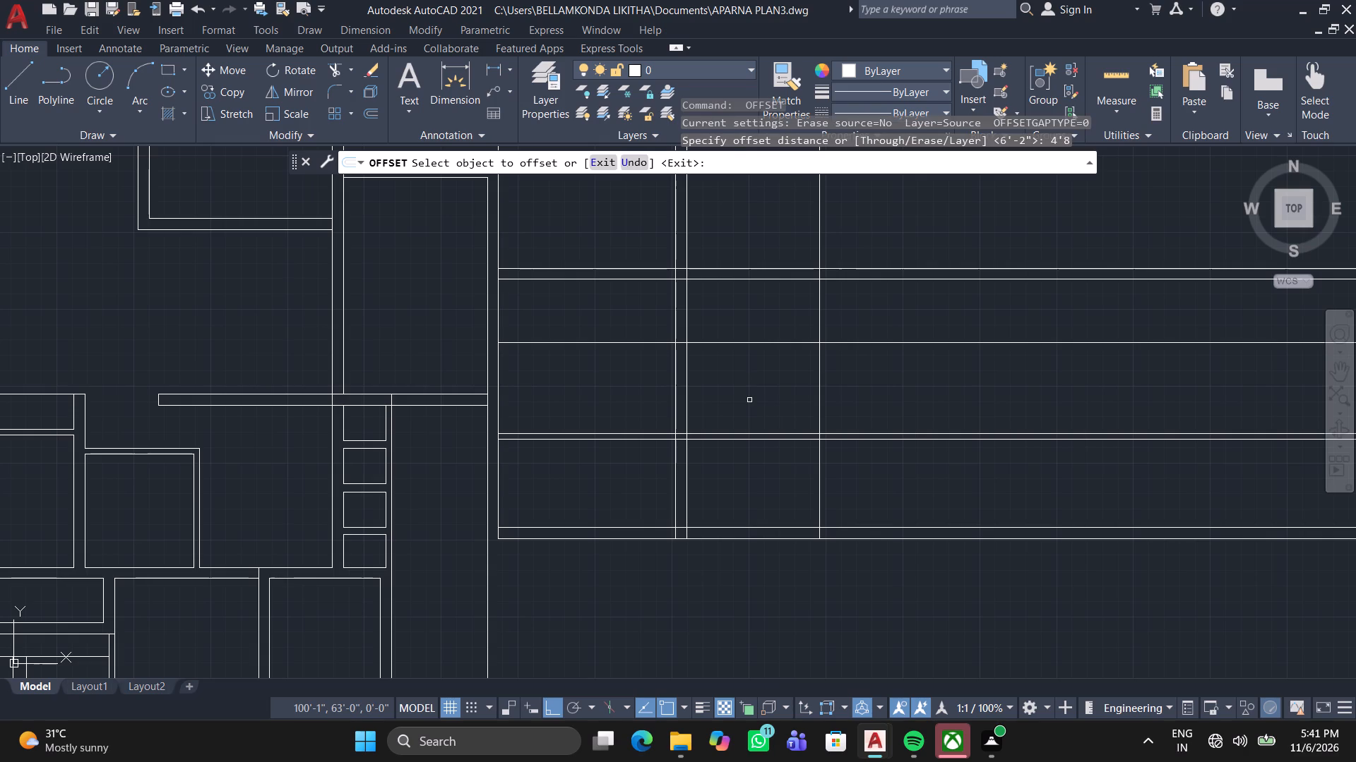
click(689, 386)
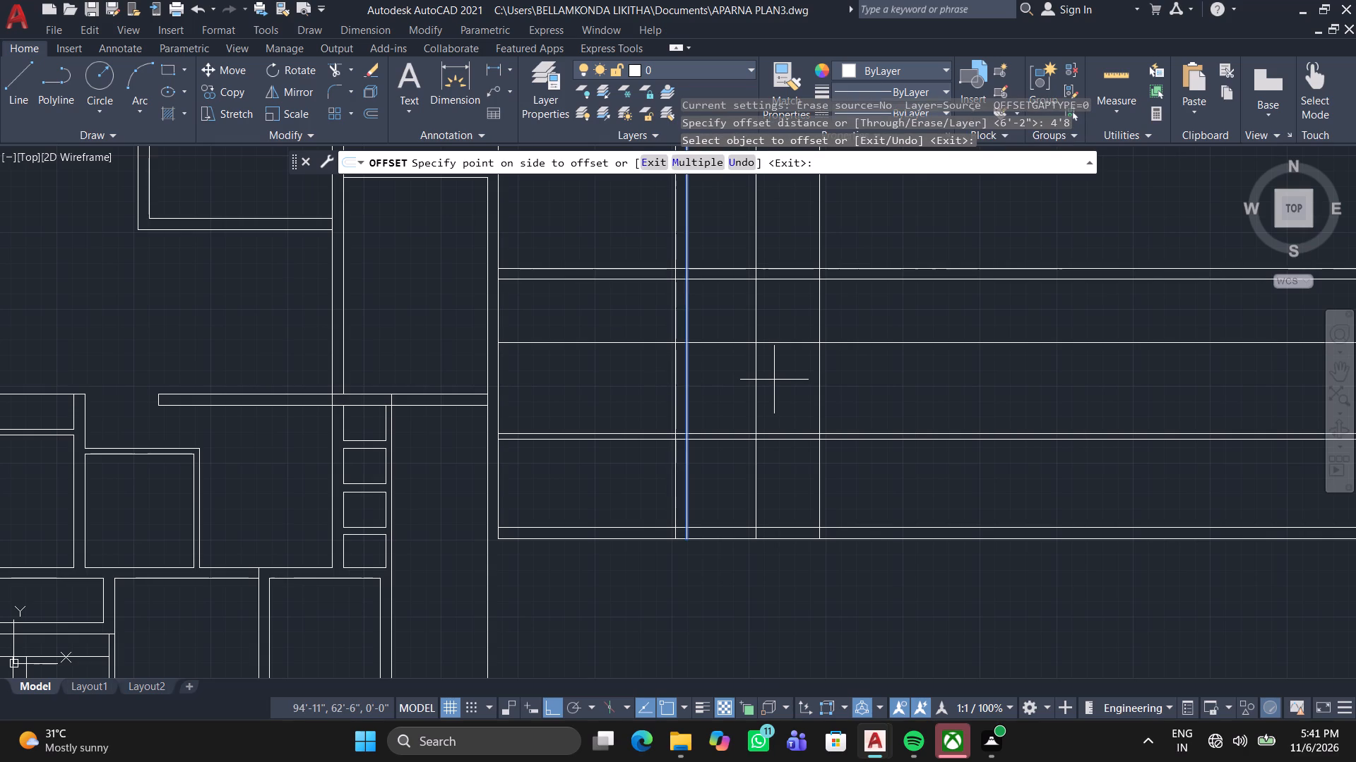
click(774, 380)
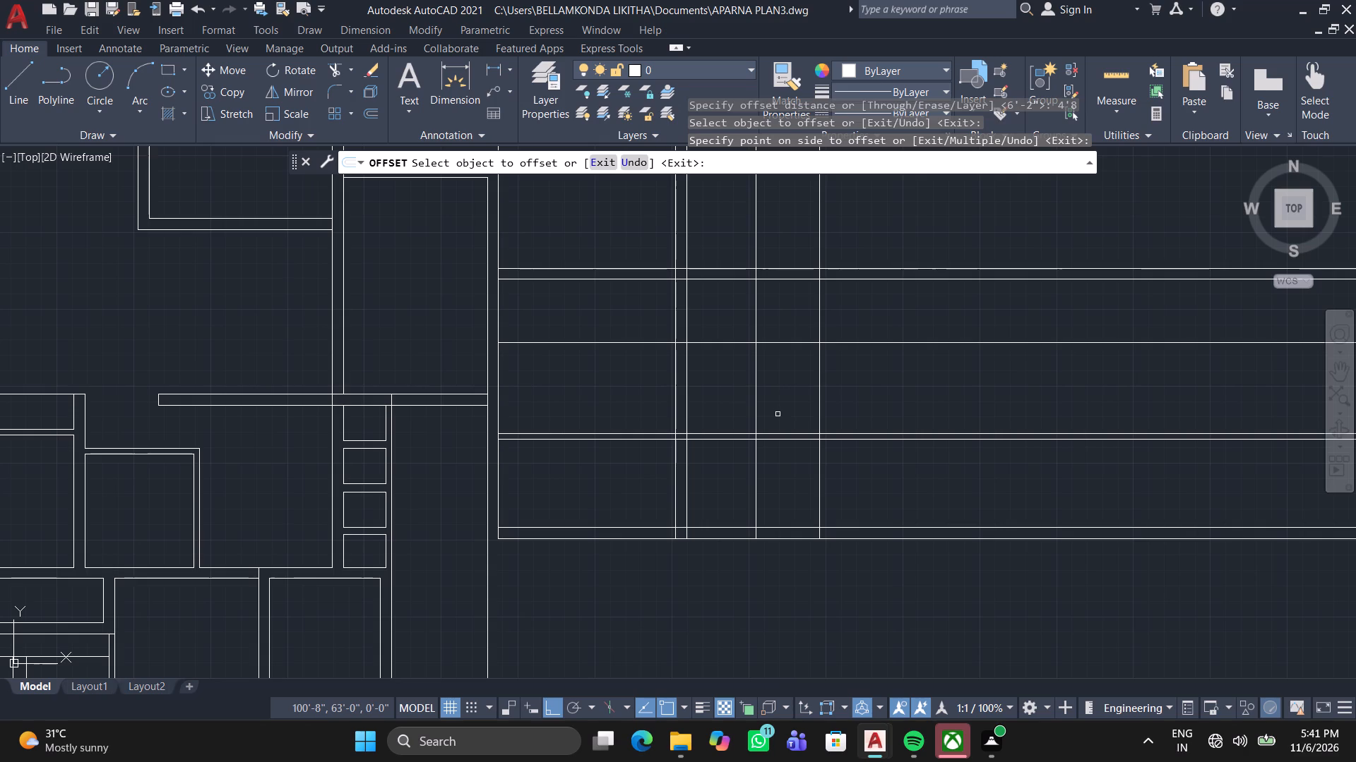
key(space)
Offset the new area's rightmost vertical line 9" to the right and the horizontal line above the partition 9" downward.
key(space)
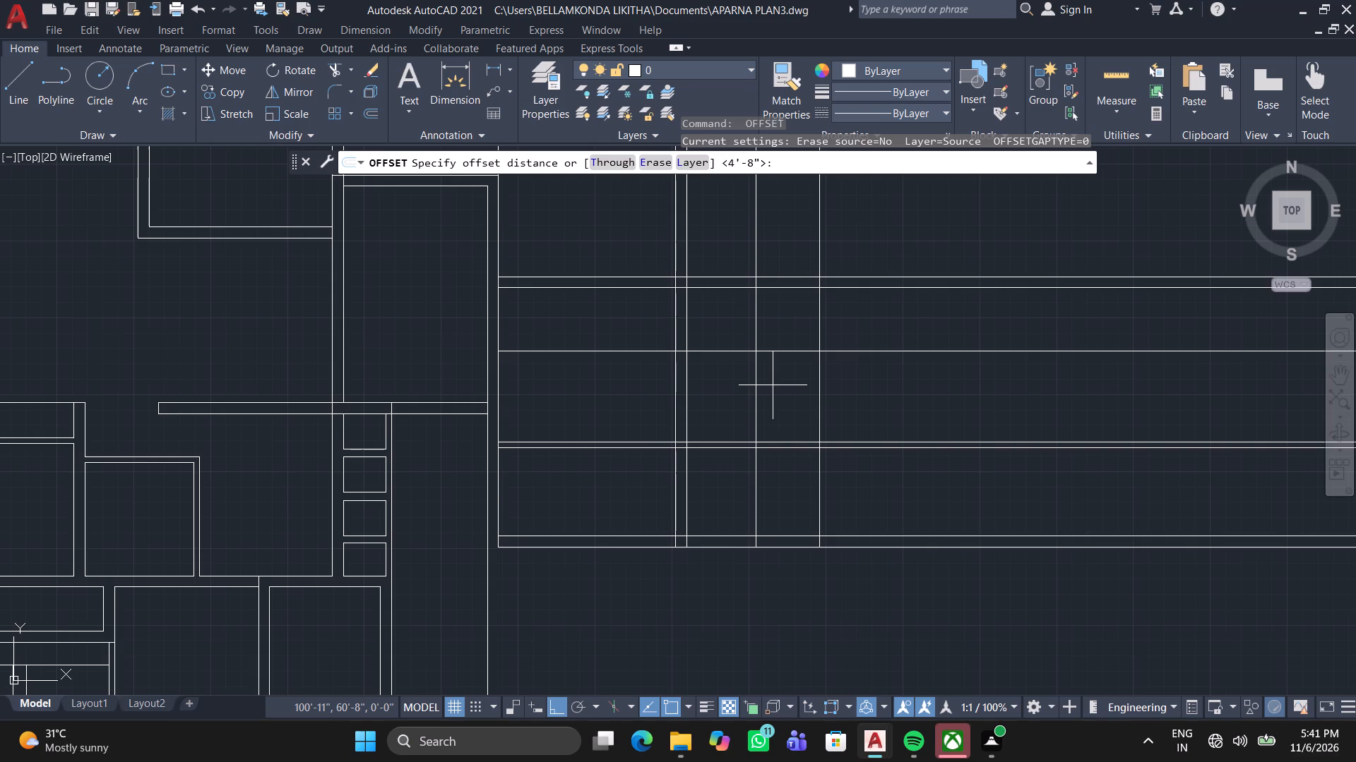
key(9)
key(Return)
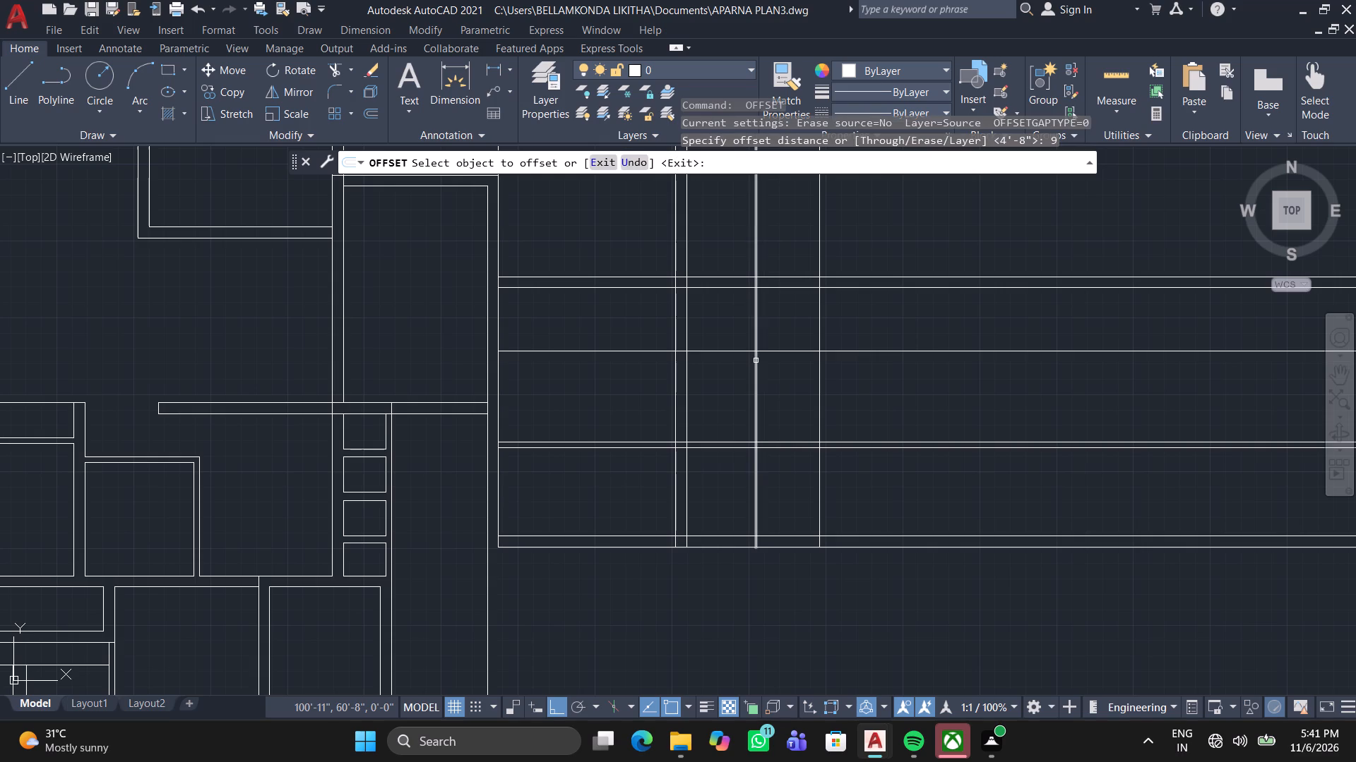
click(820, 382)
click(908, 389)
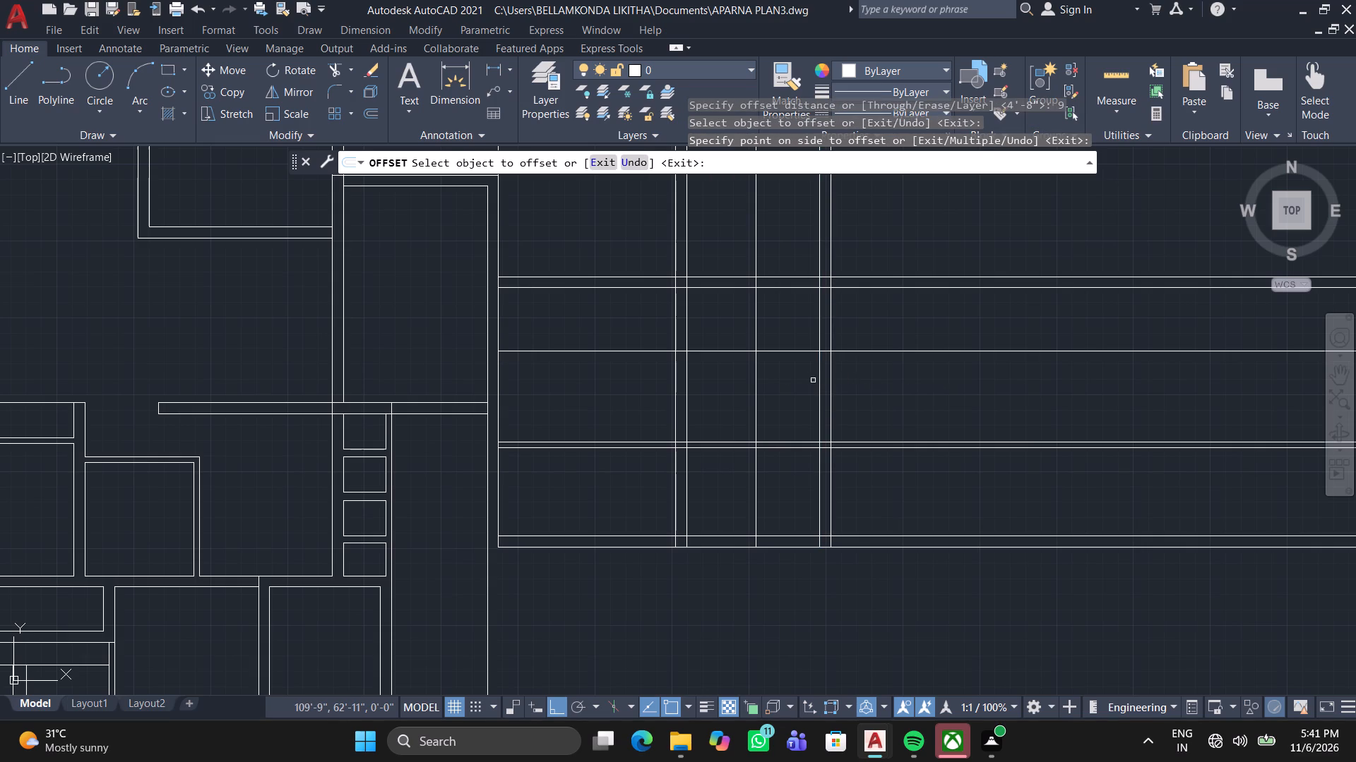
click(730, 351)
click(720, 375)
key(space)
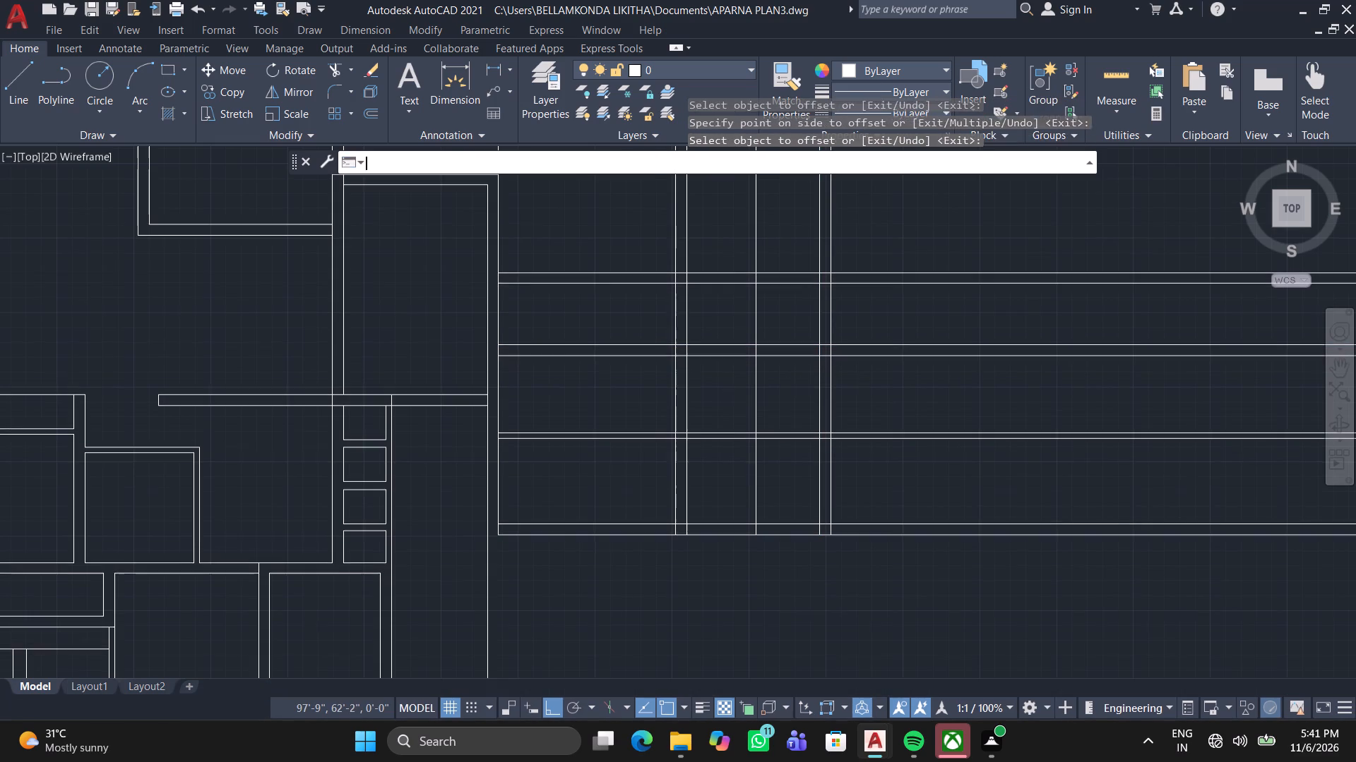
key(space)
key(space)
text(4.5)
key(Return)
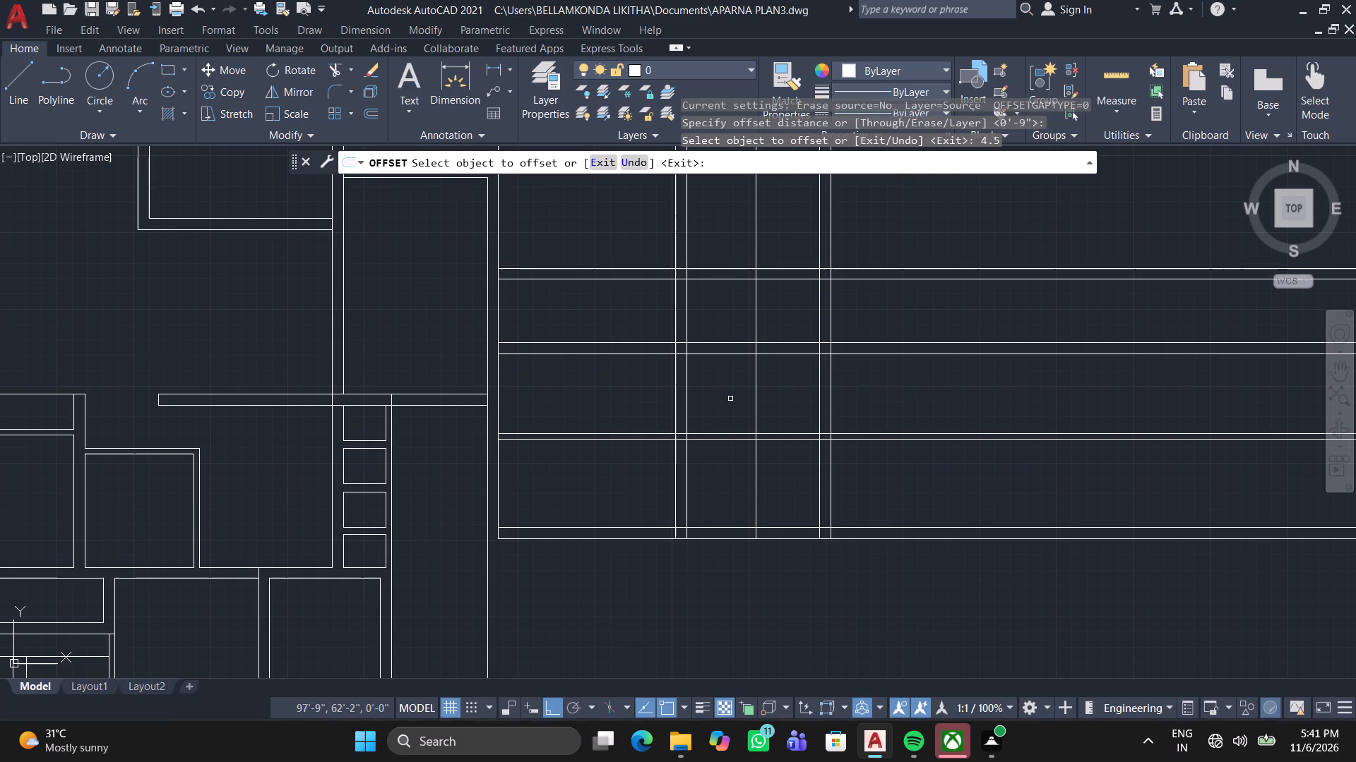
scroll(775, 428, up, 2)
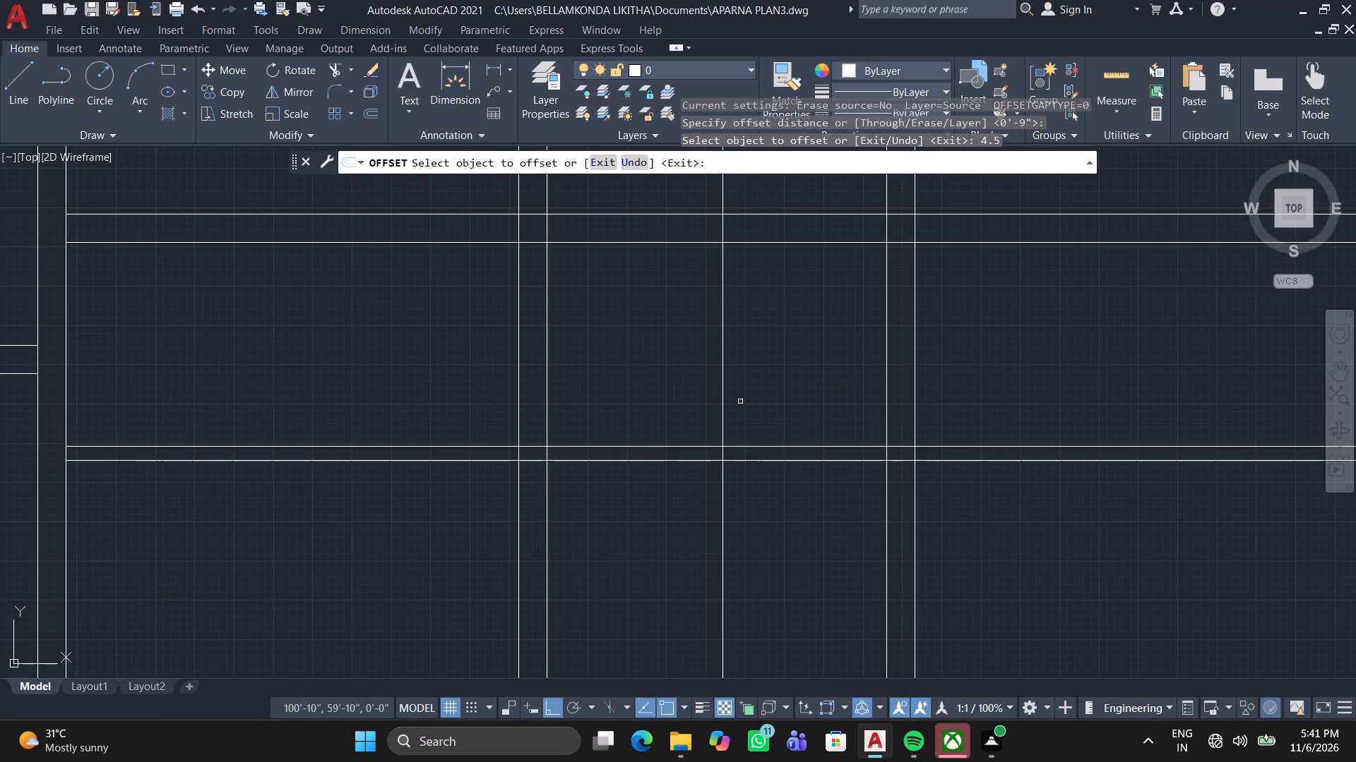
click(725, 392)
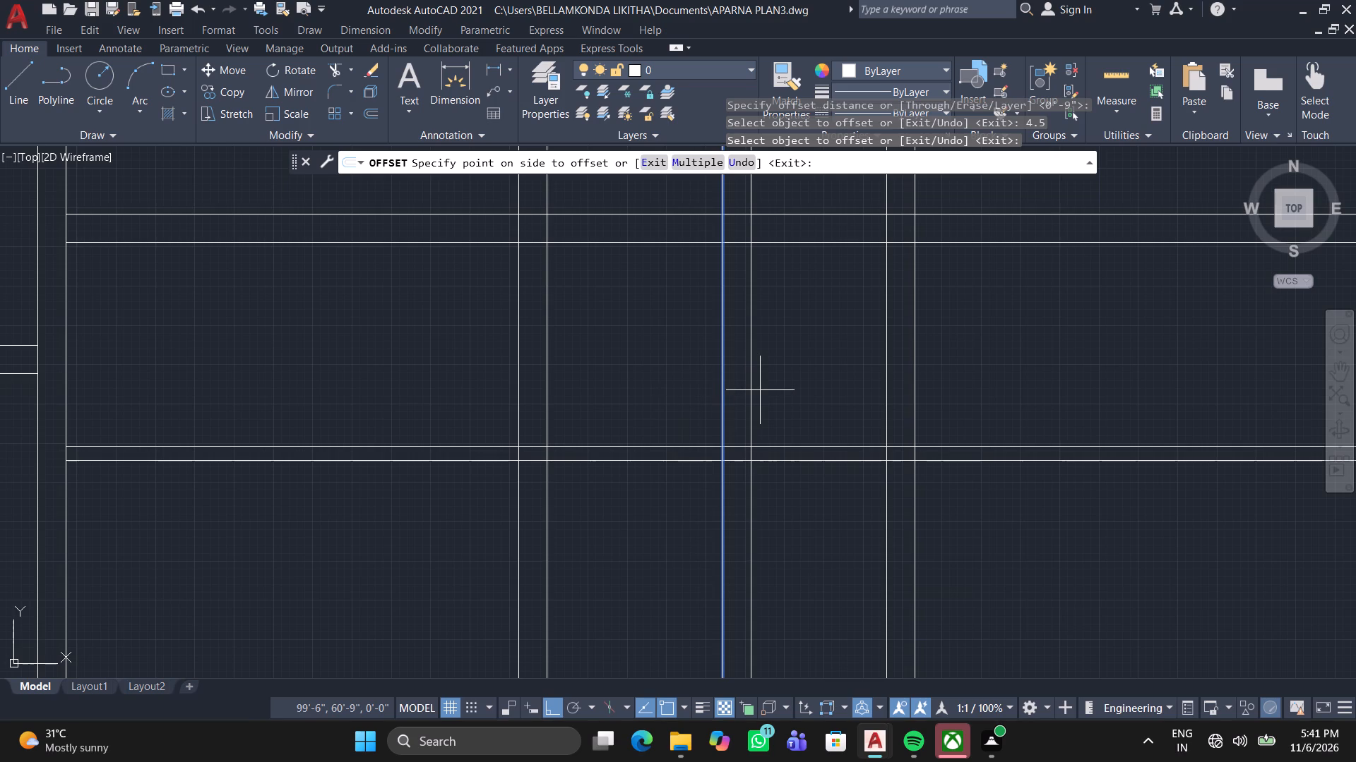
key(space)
Offset the vertical line 4'8" from the inner wall 4.5" to the right to form a partition.
key(space)
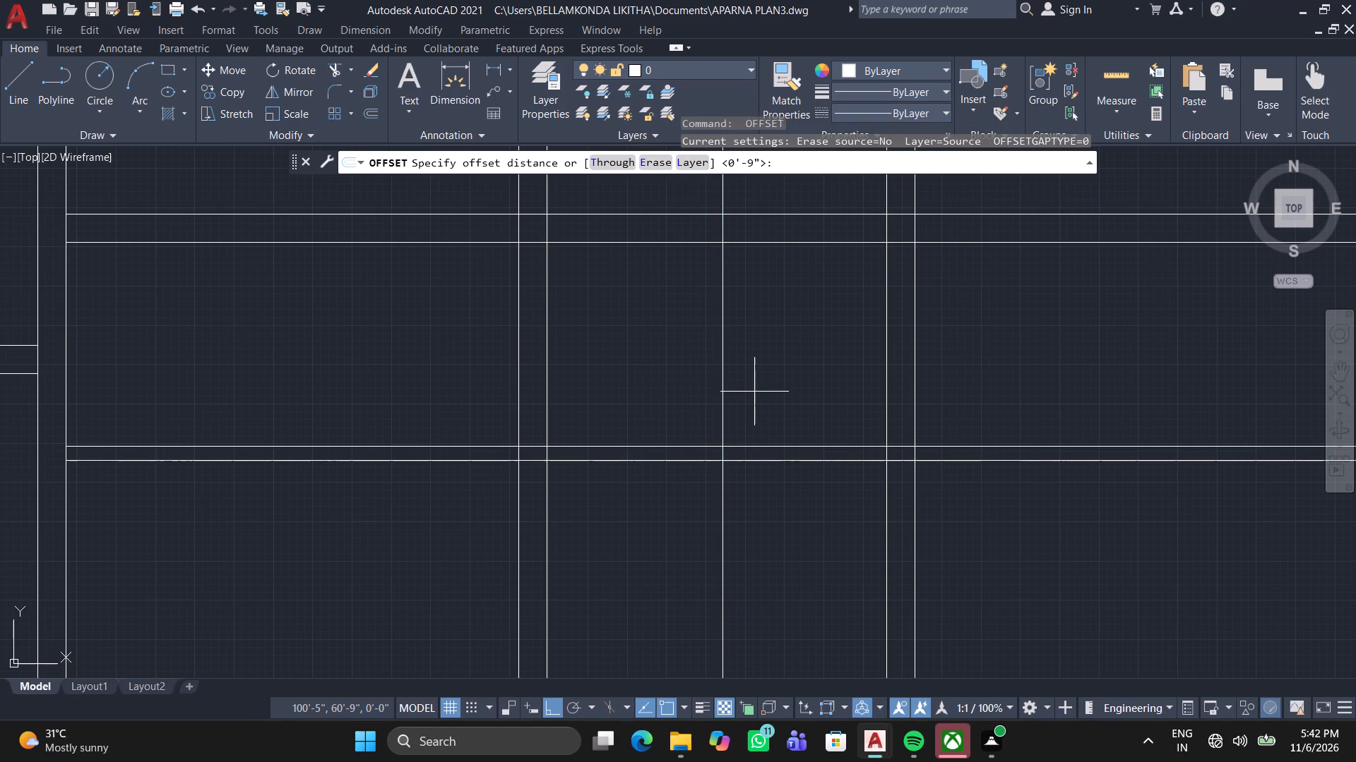
text(4.5)
key(Return)
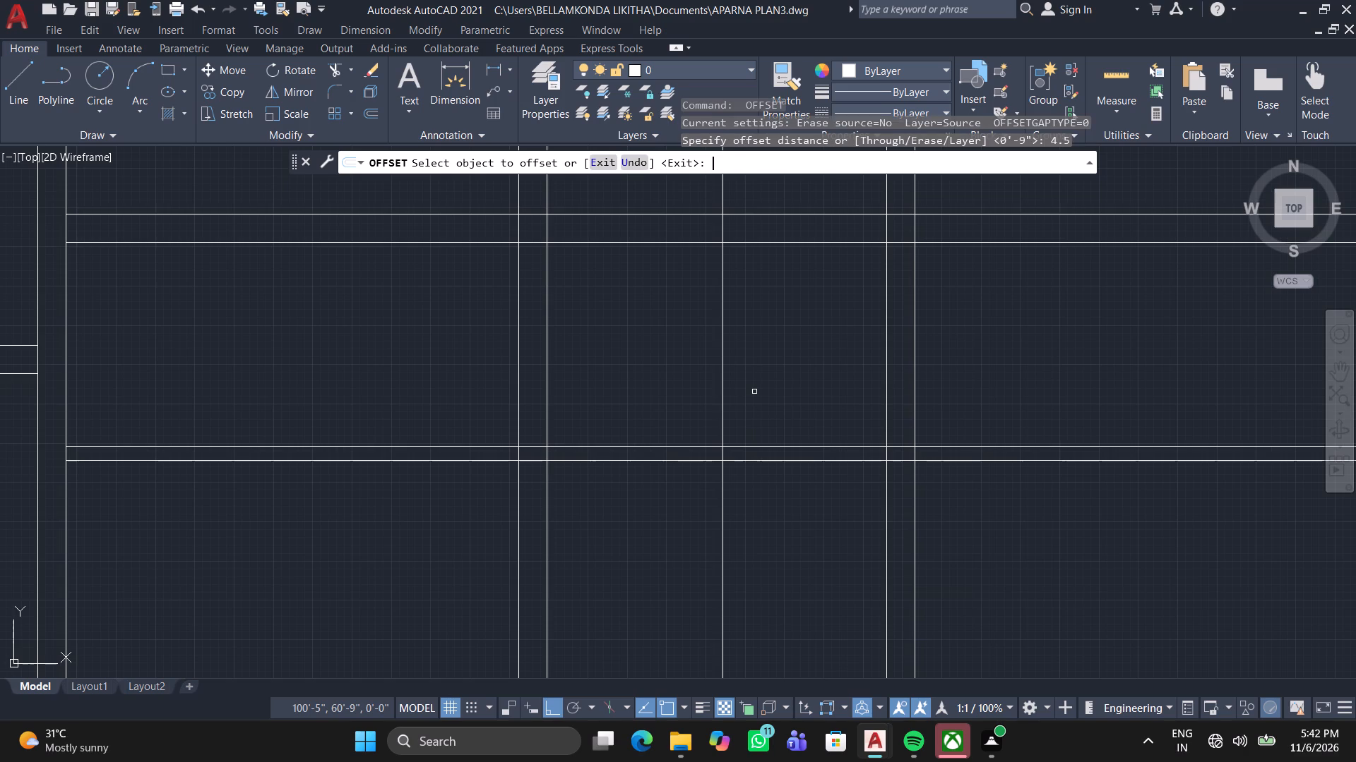
click(722, 352)
click(831, 355)
Trim the upper horizontal wall between the inner vertical wall and the vertical partition, plus the vertical lines crossing that wall farther right.
middle_drag(814, 367, 817, 455)
scroll(817, 455, down, 1)
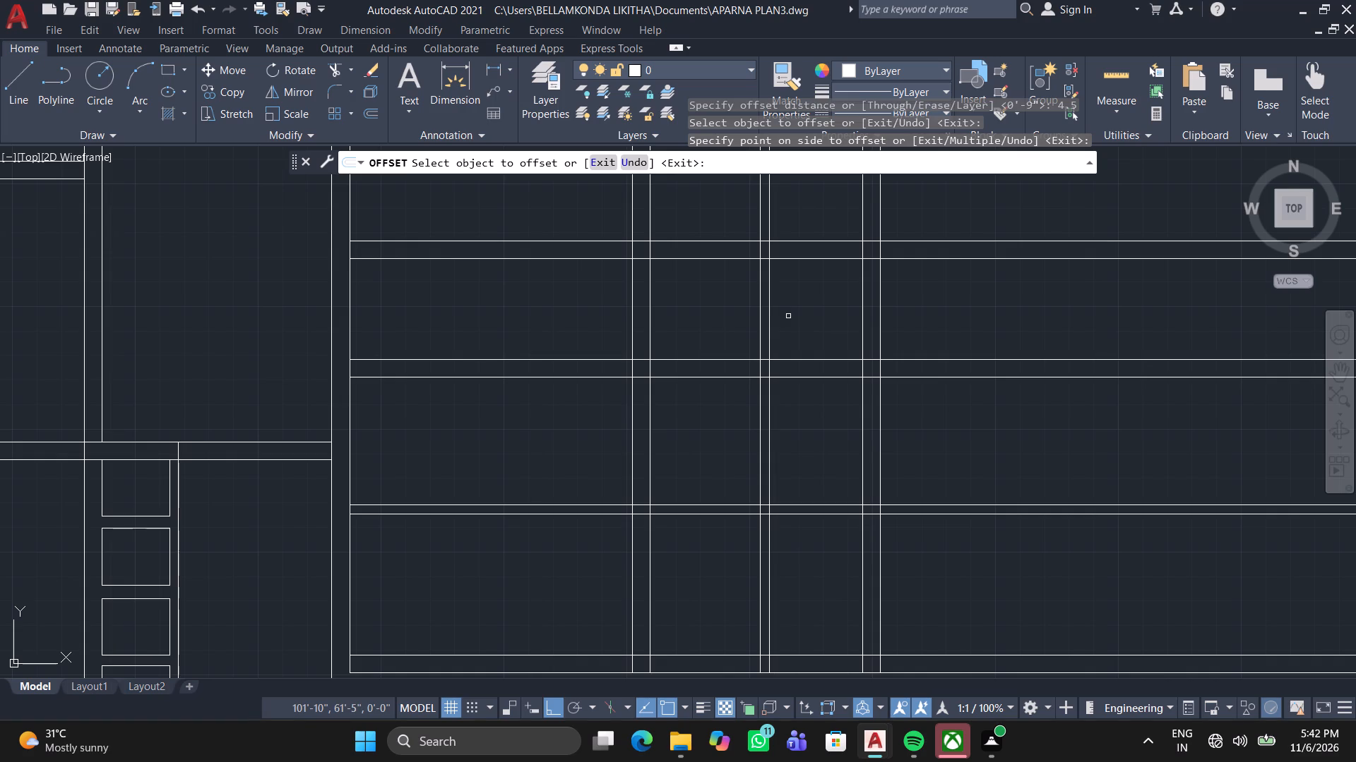
middle_drag(779, 387, 773, 457)
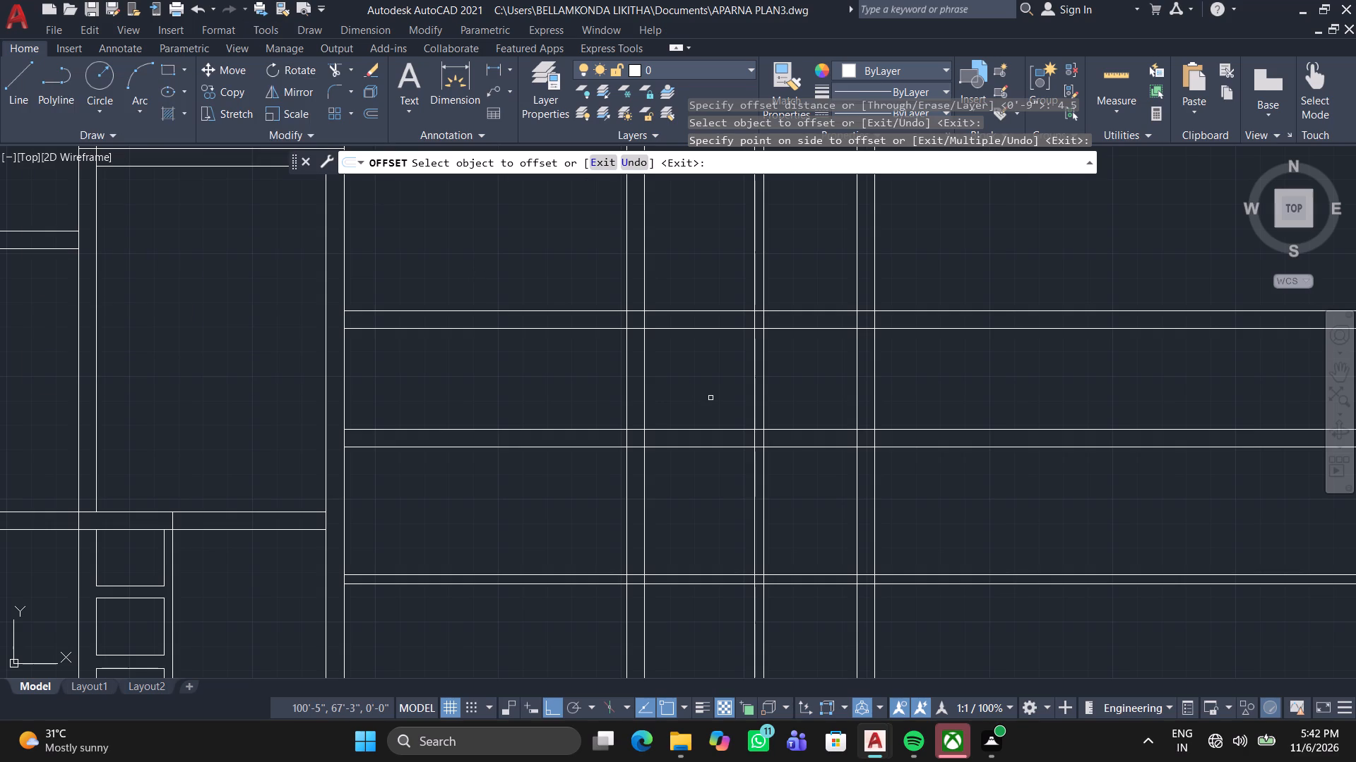
click(709, 362)
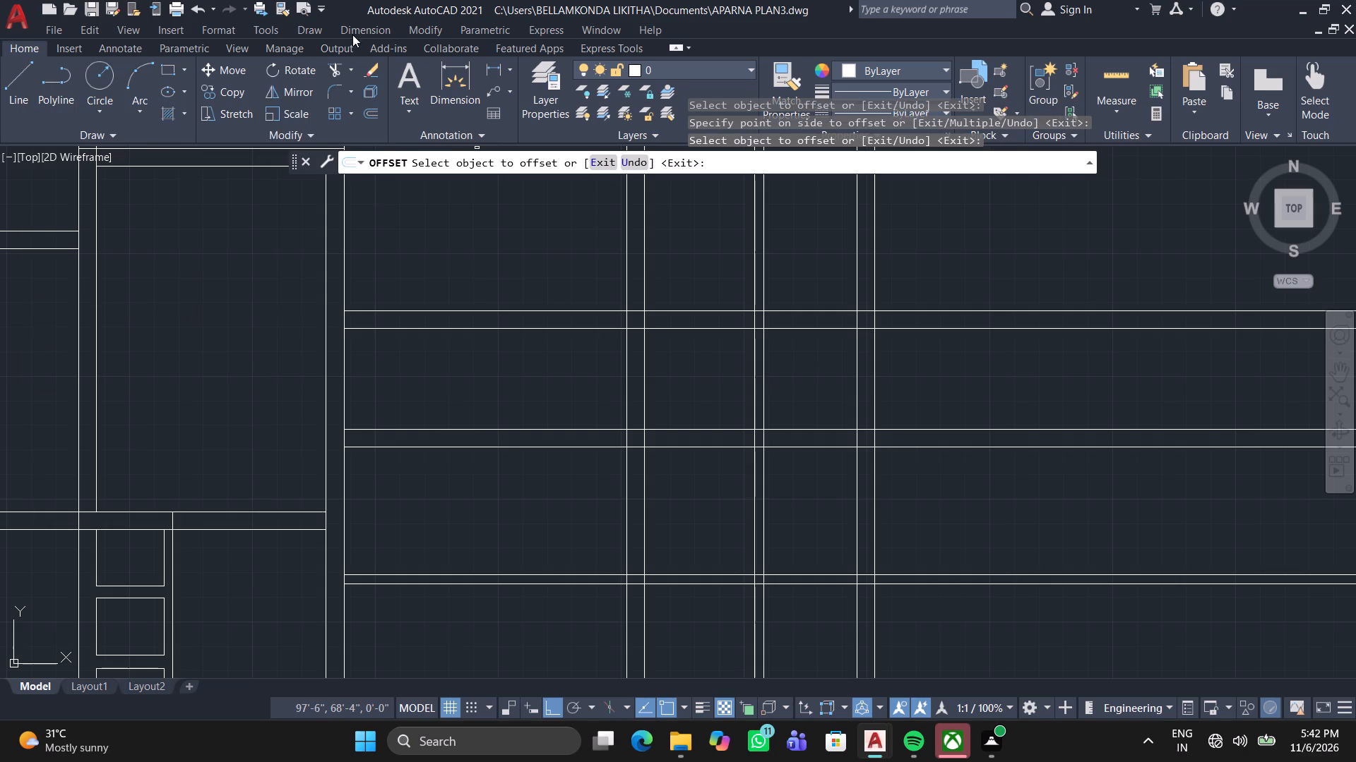
click(329, 66)
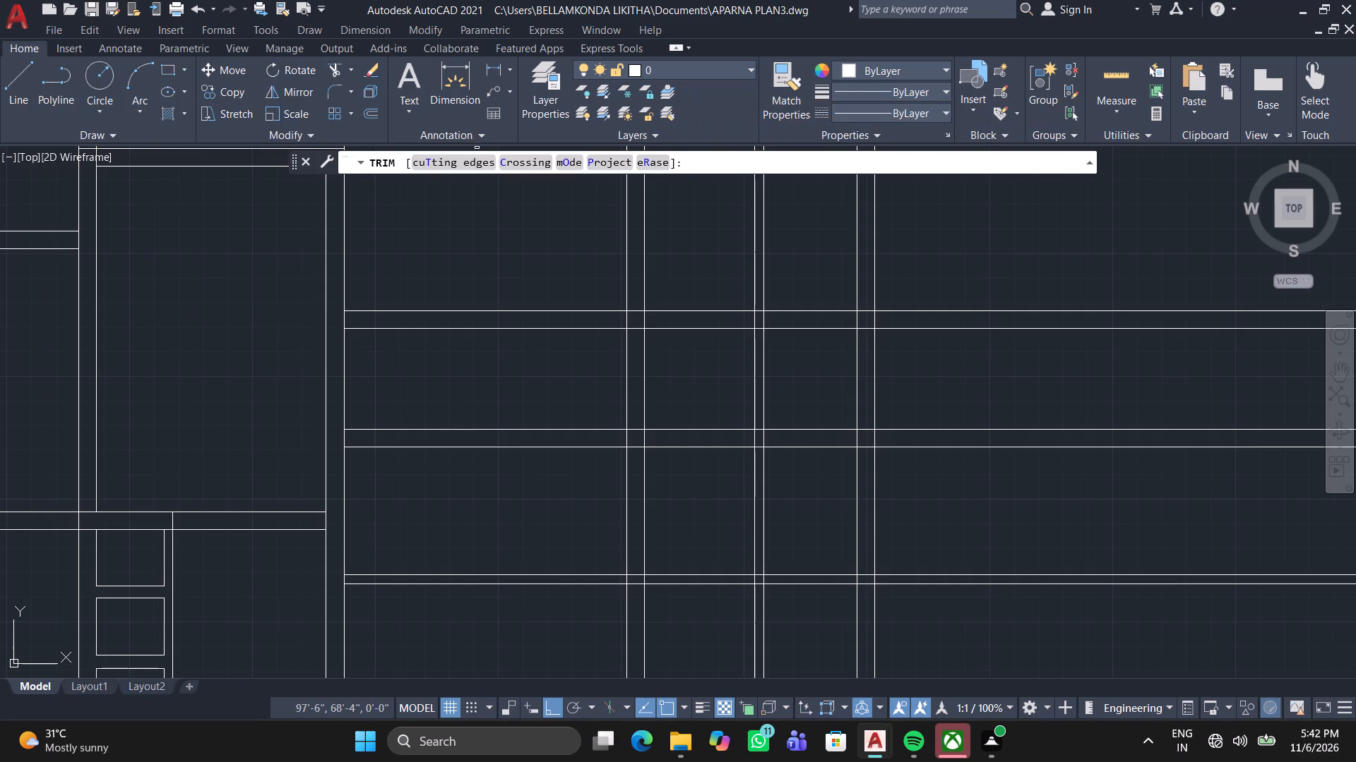
click(696, 400)
click(710, 277)
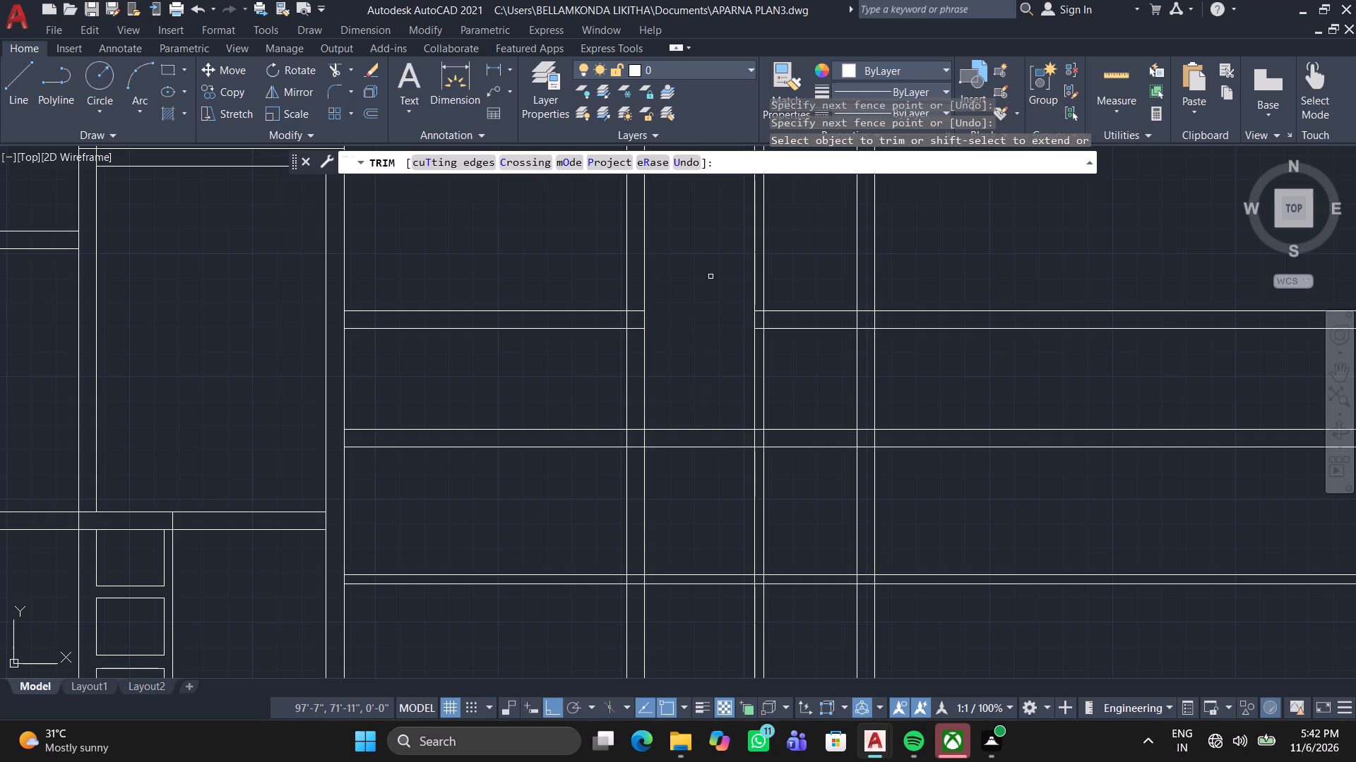
click(703, 309)
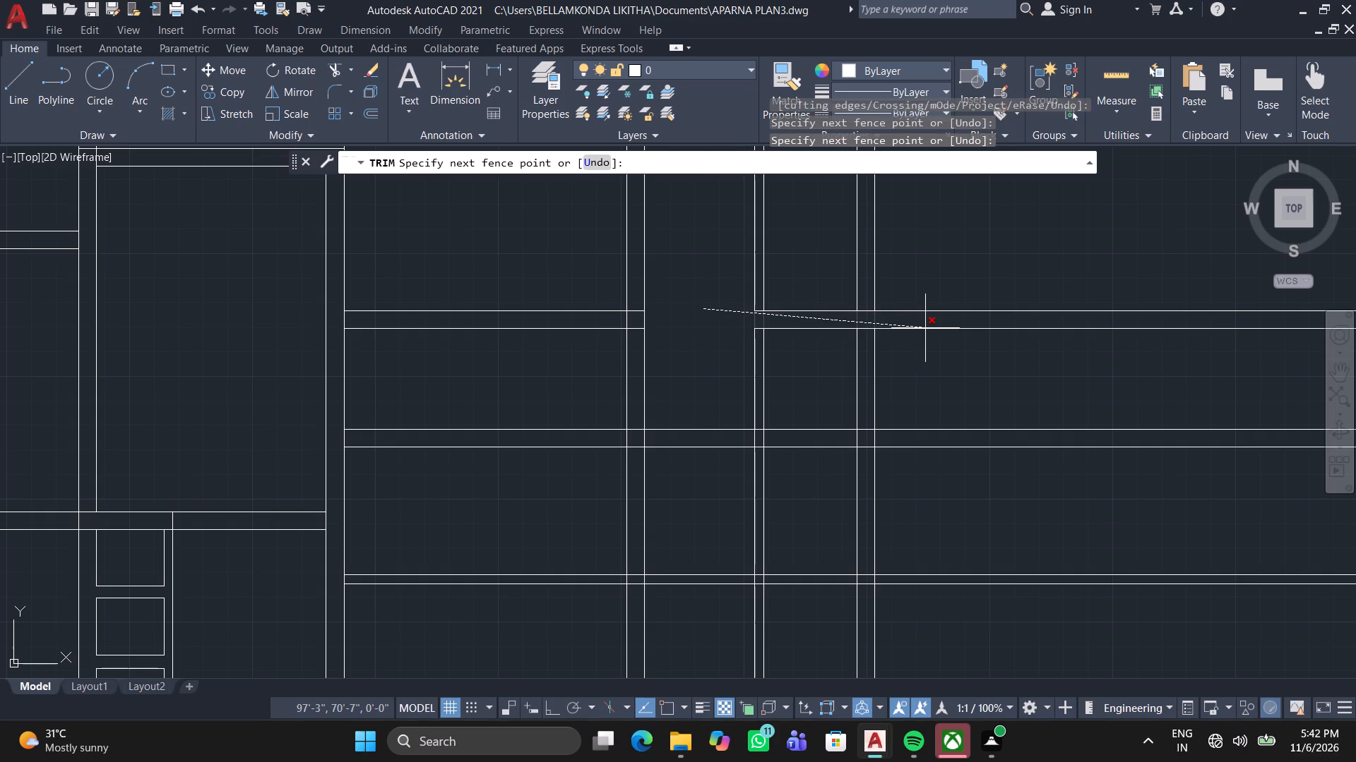
click(925, 328)
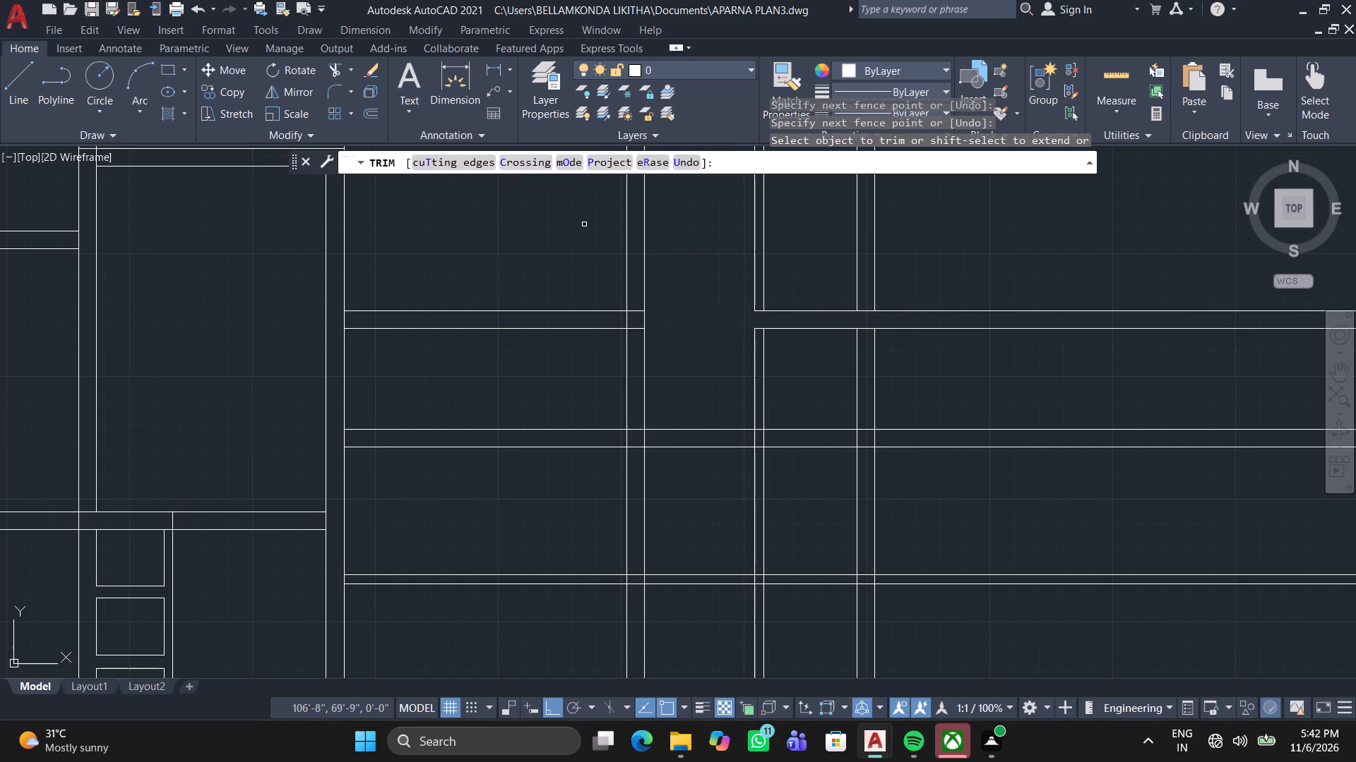
Trim away the vertical lines above the upper horizontal wall and all remaining lines above the middle 9" wall beyond the inner vertical wall.
click(583, 224)
click(948, 262)
click(749, 375)
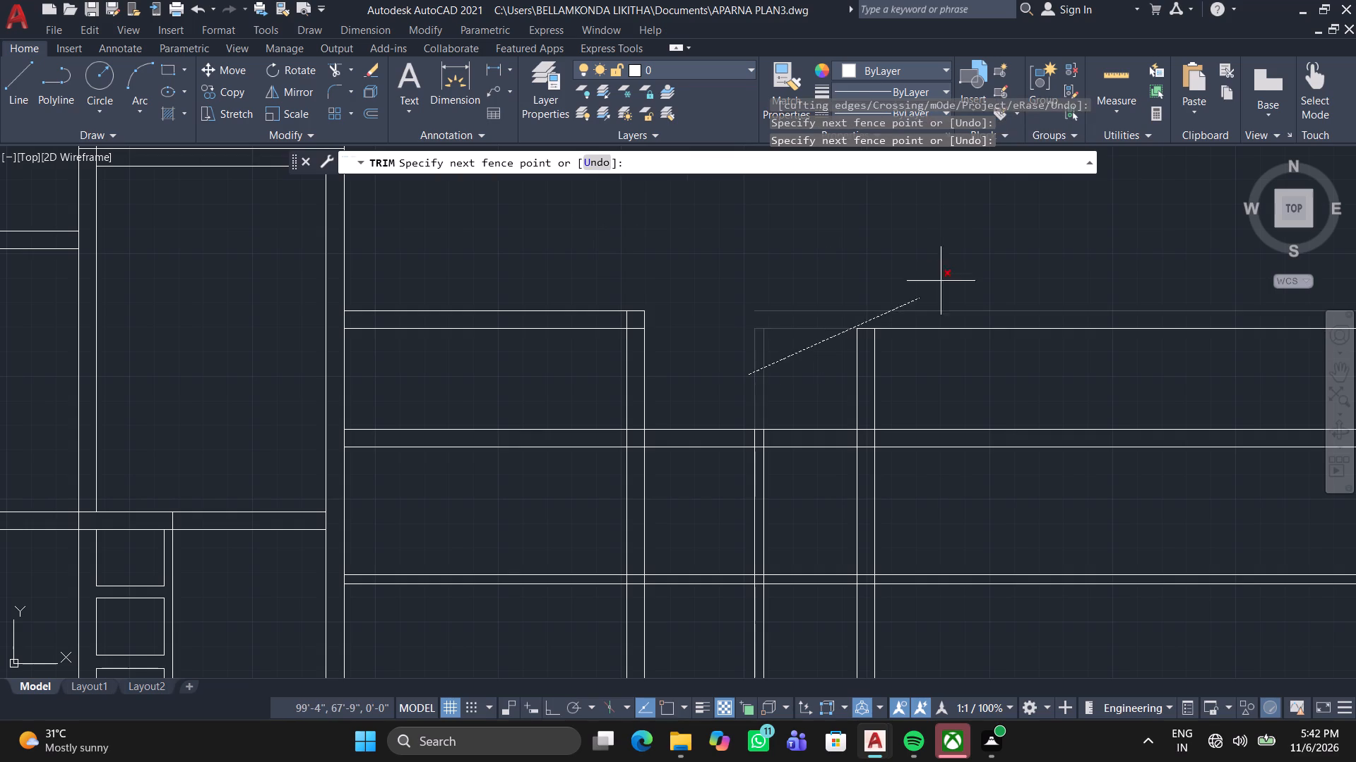
click(987, 260)
drag(797, 387, 808, 382)
drag(953, 356, 963, 349)
drag(1003, 285, 986, 305)
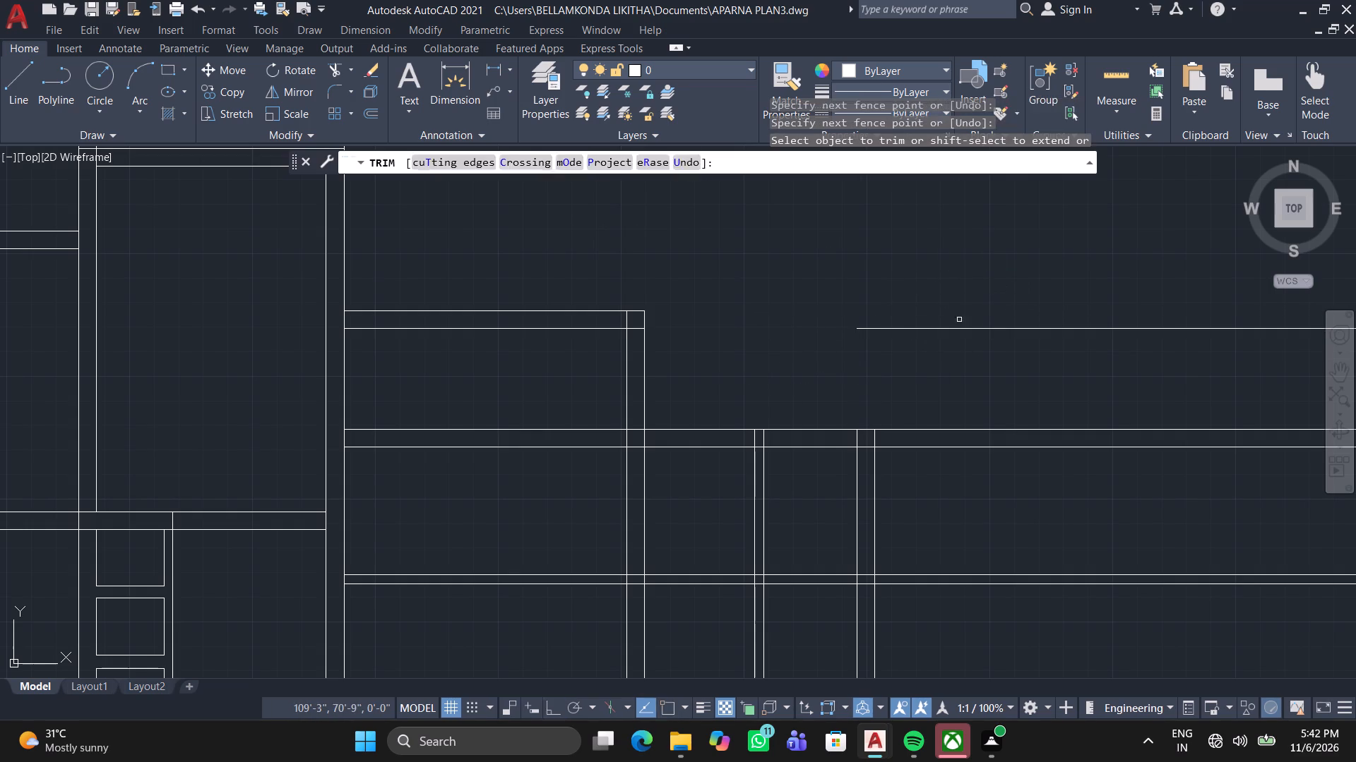
click(920, 358)
click(1052, 306)
Trim the 4.5" horizontal partition lines extending beyond the rightmost 9" vertical wall.
middle_drag(980, 330, 786, 224)
scroll(978, 330, down, 1)
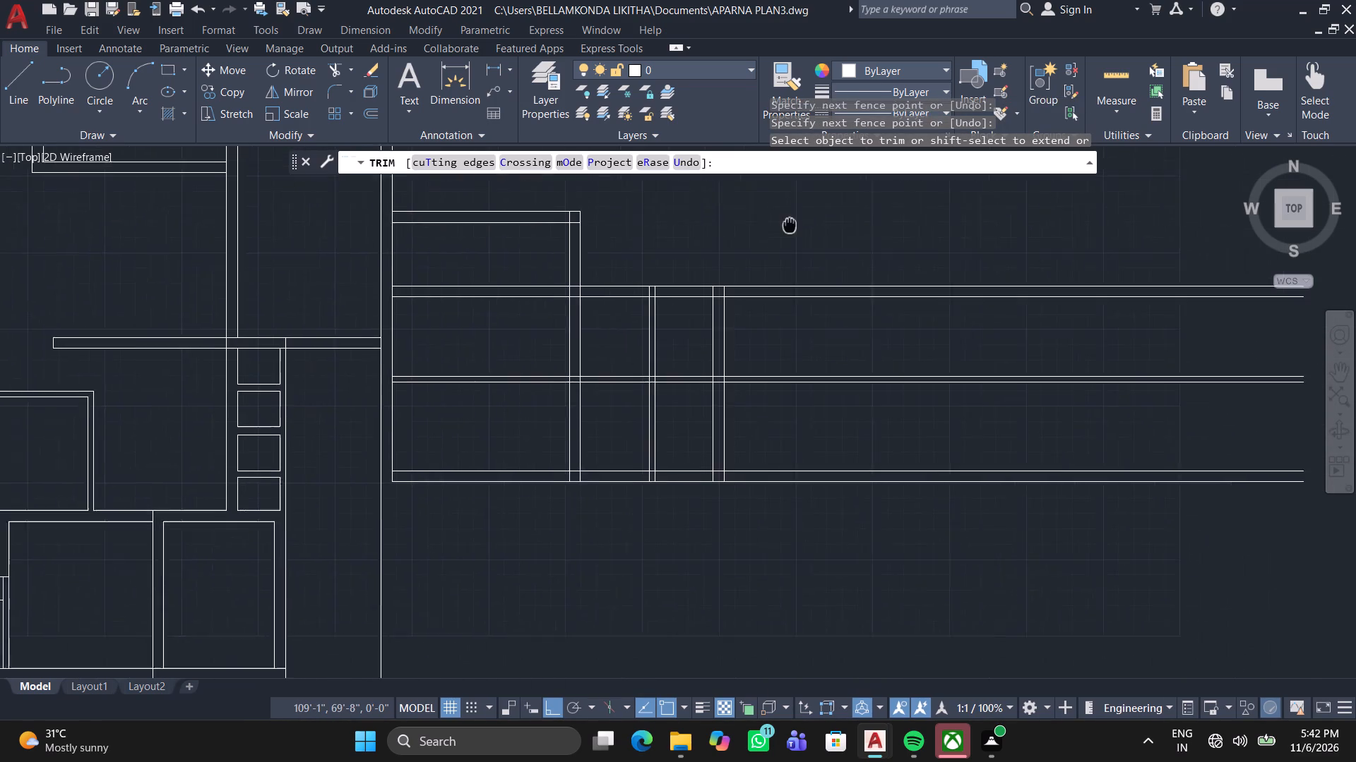
middle_drag(786, 224, 766, 215)
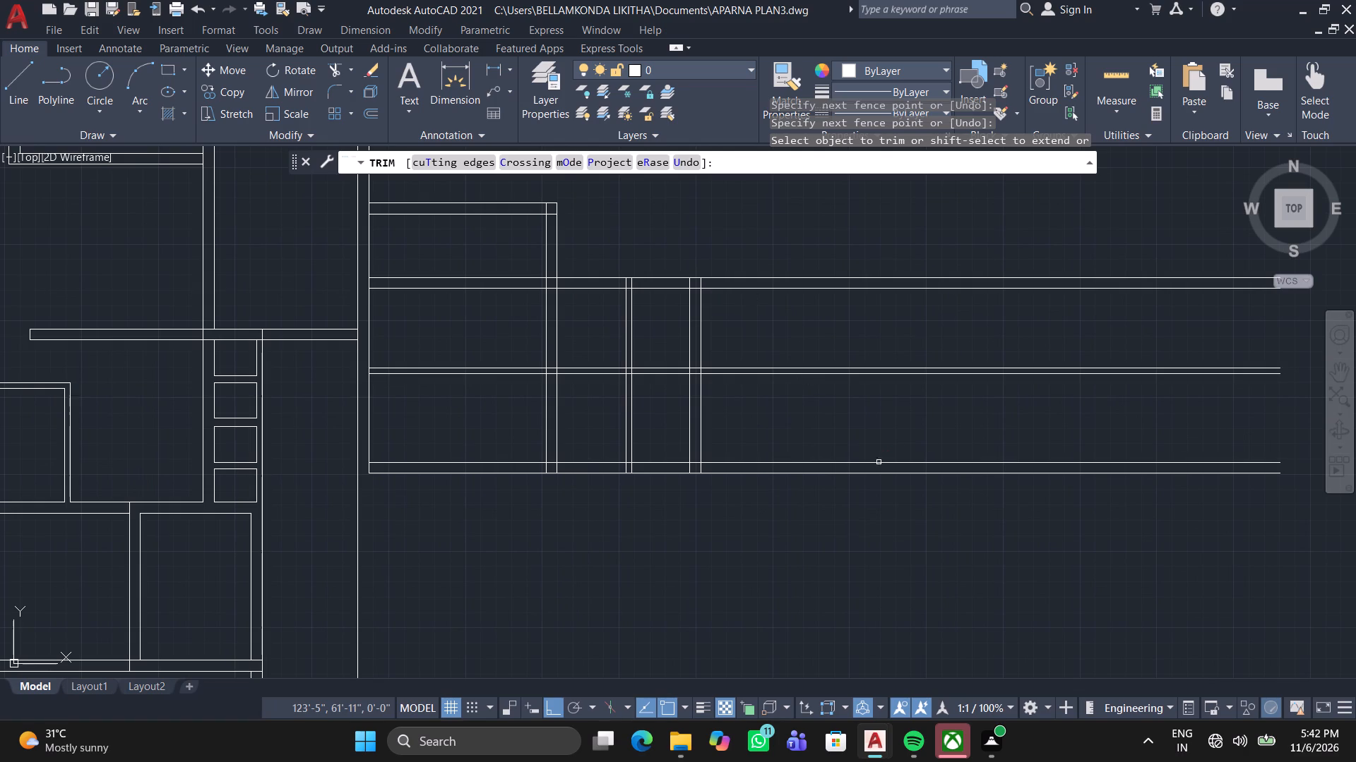
click(800, 394)
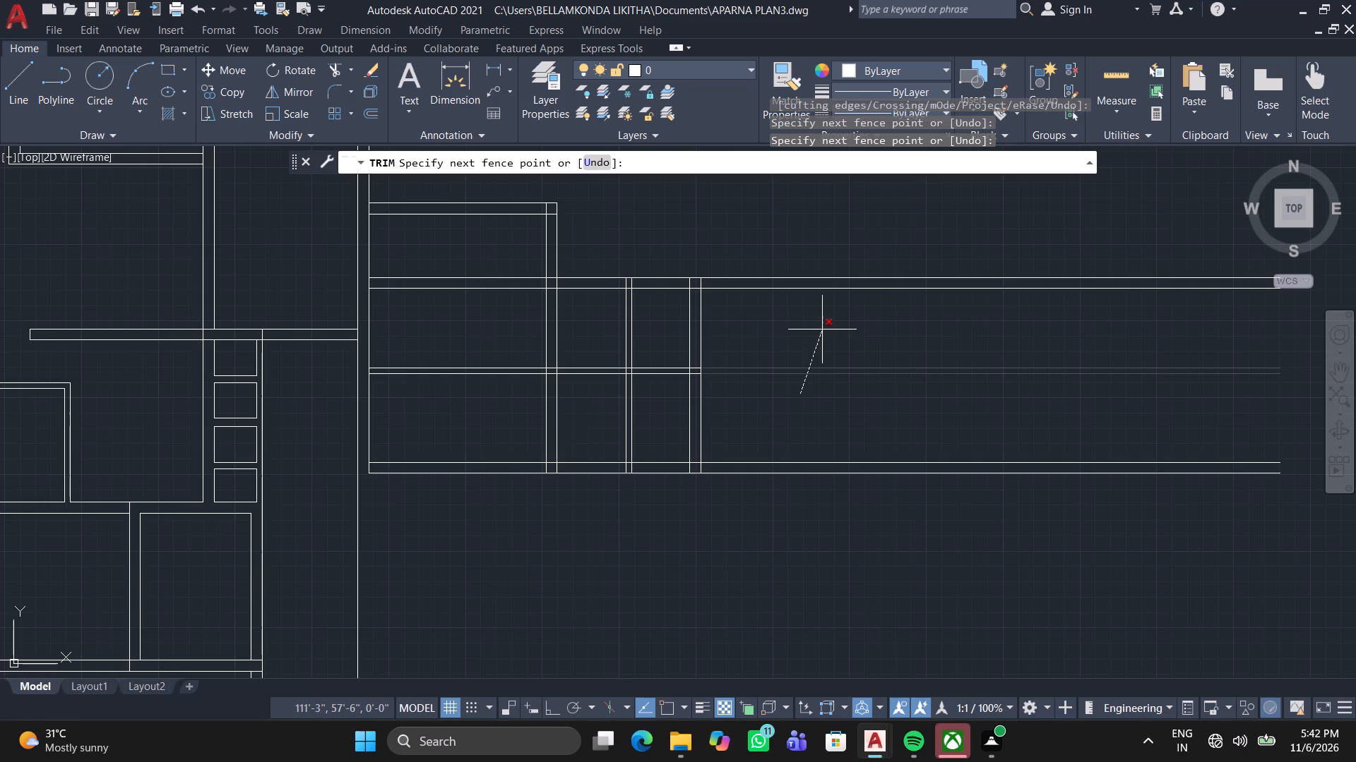
click(822, 329)
key(space)
key(space)
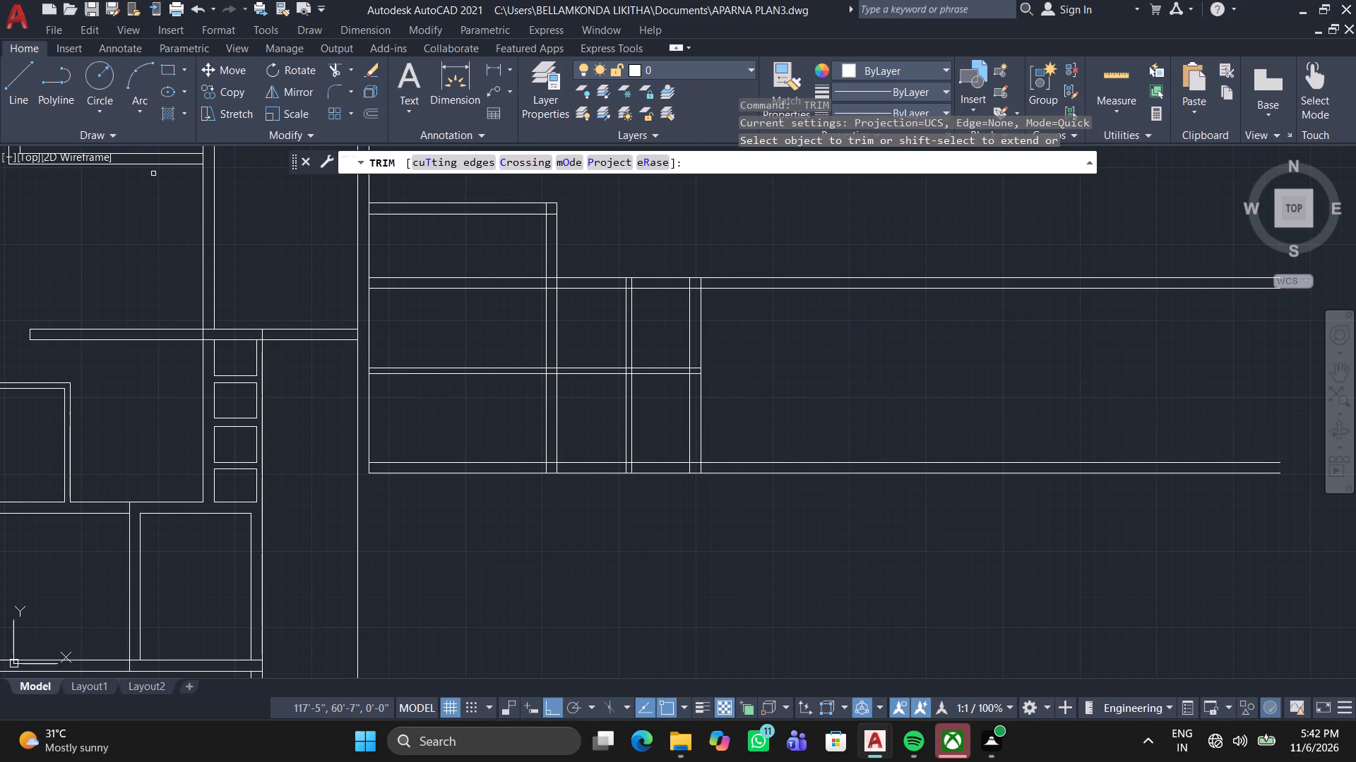
Start the Offset command for another wall line.
click(370, 119)
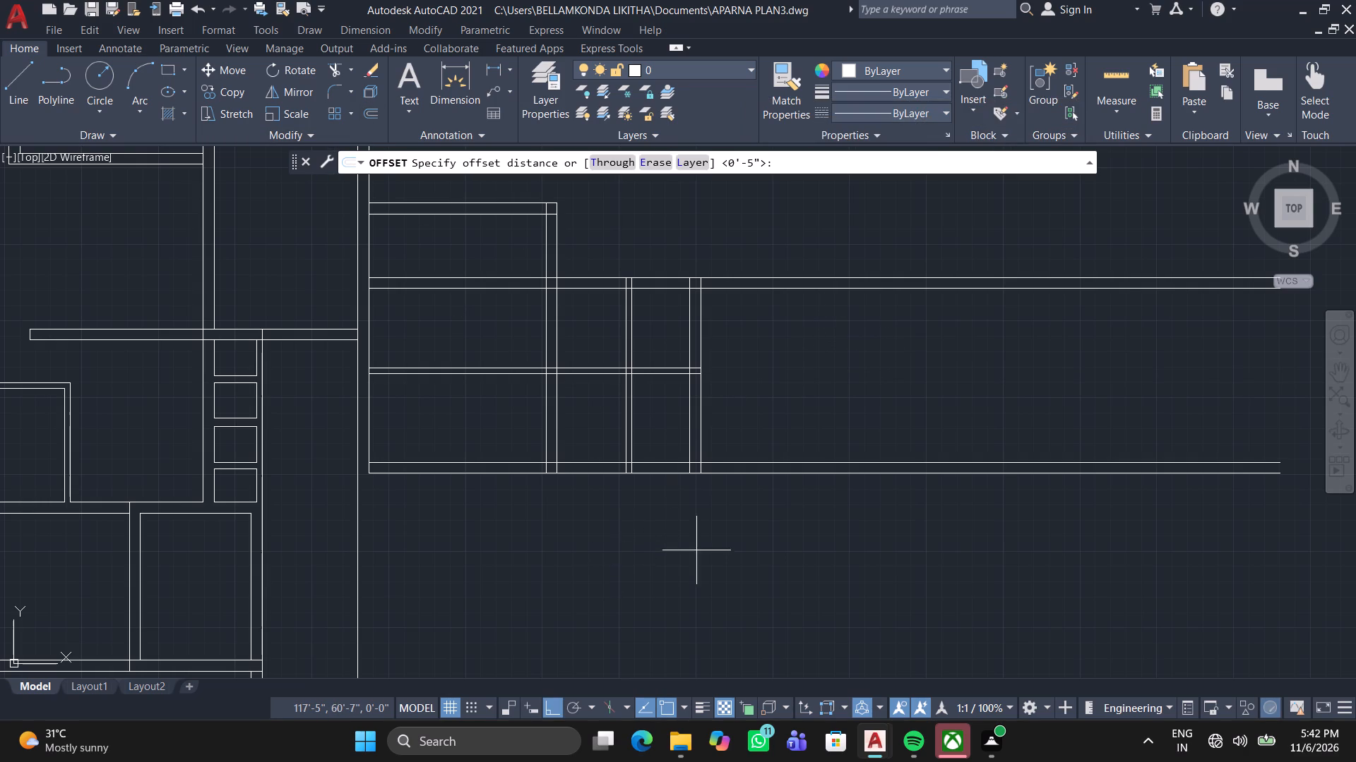
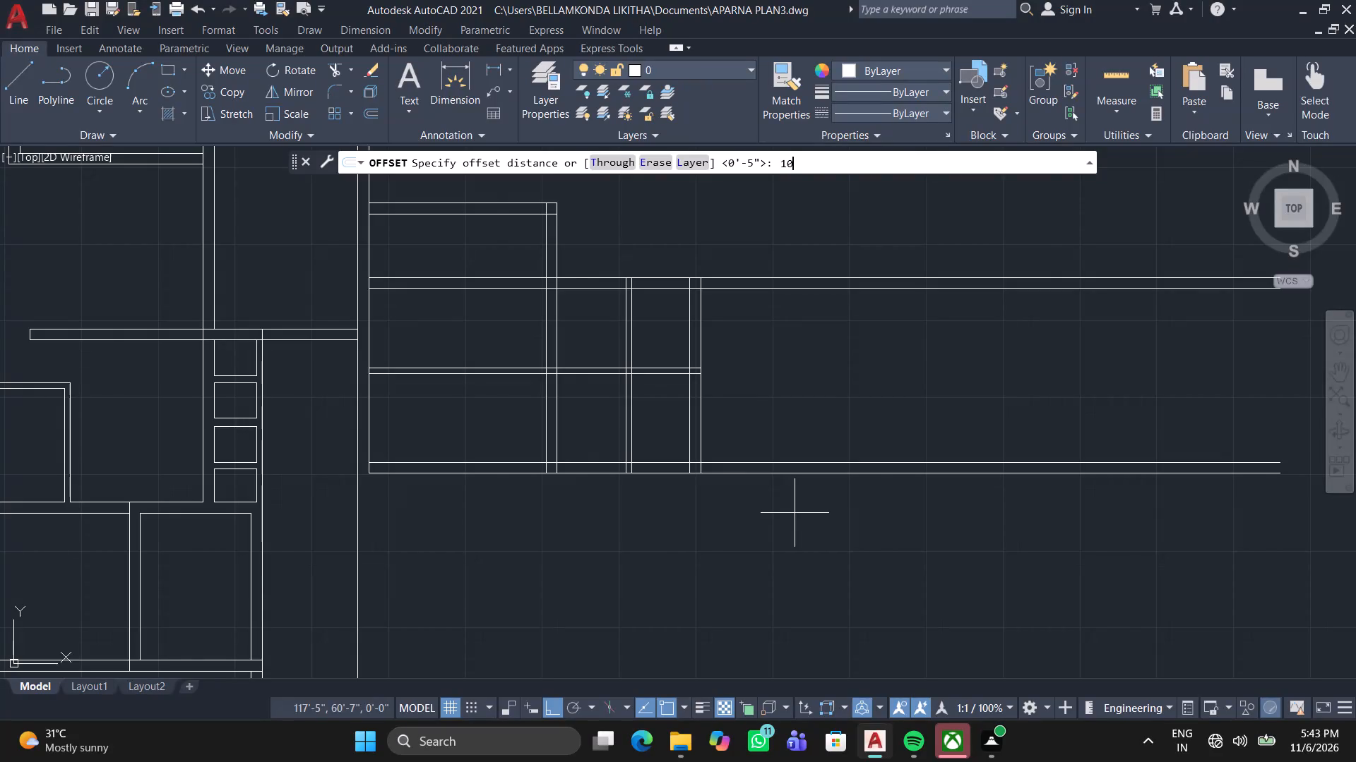
Offset the outer line of the rightmost 9" vertical wall 10' to the right.
key(apostrophe)
key(Return)
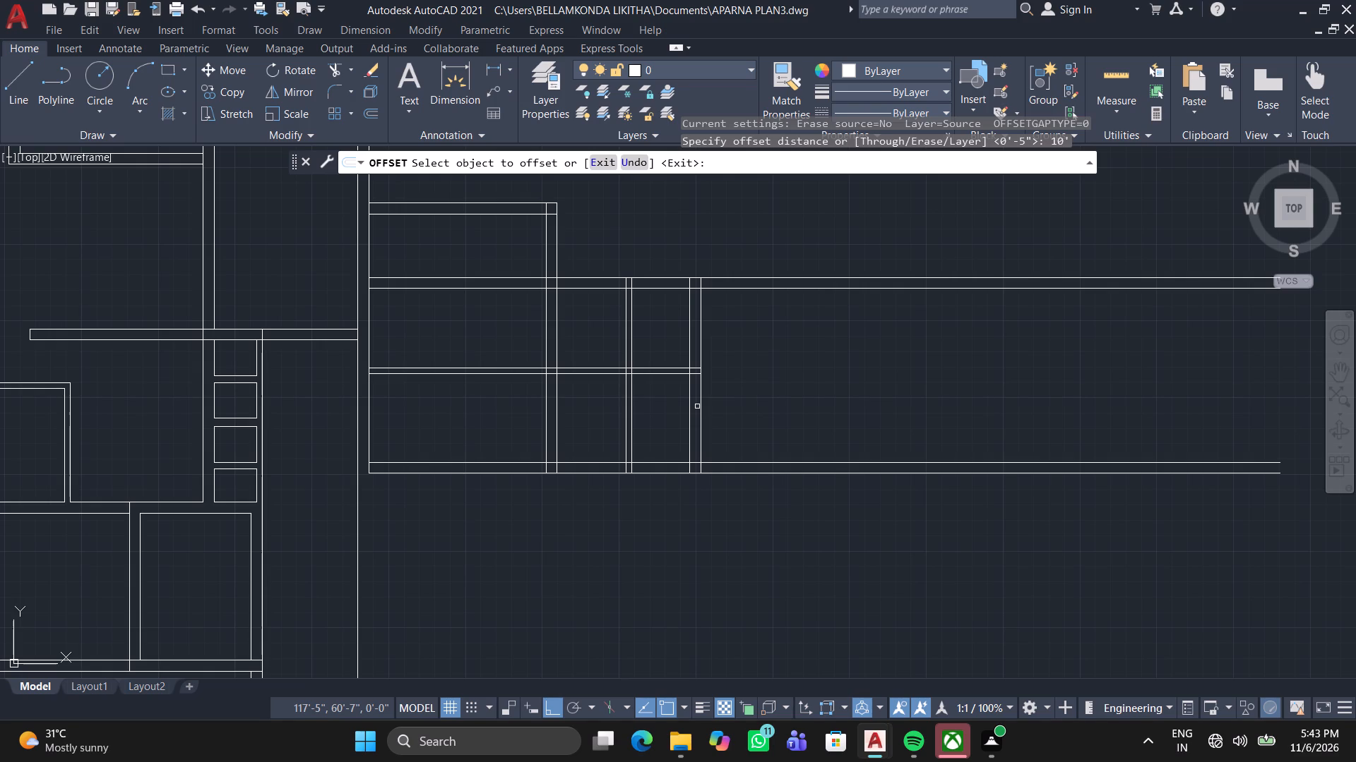
click(698, 404)
click(807, 389)
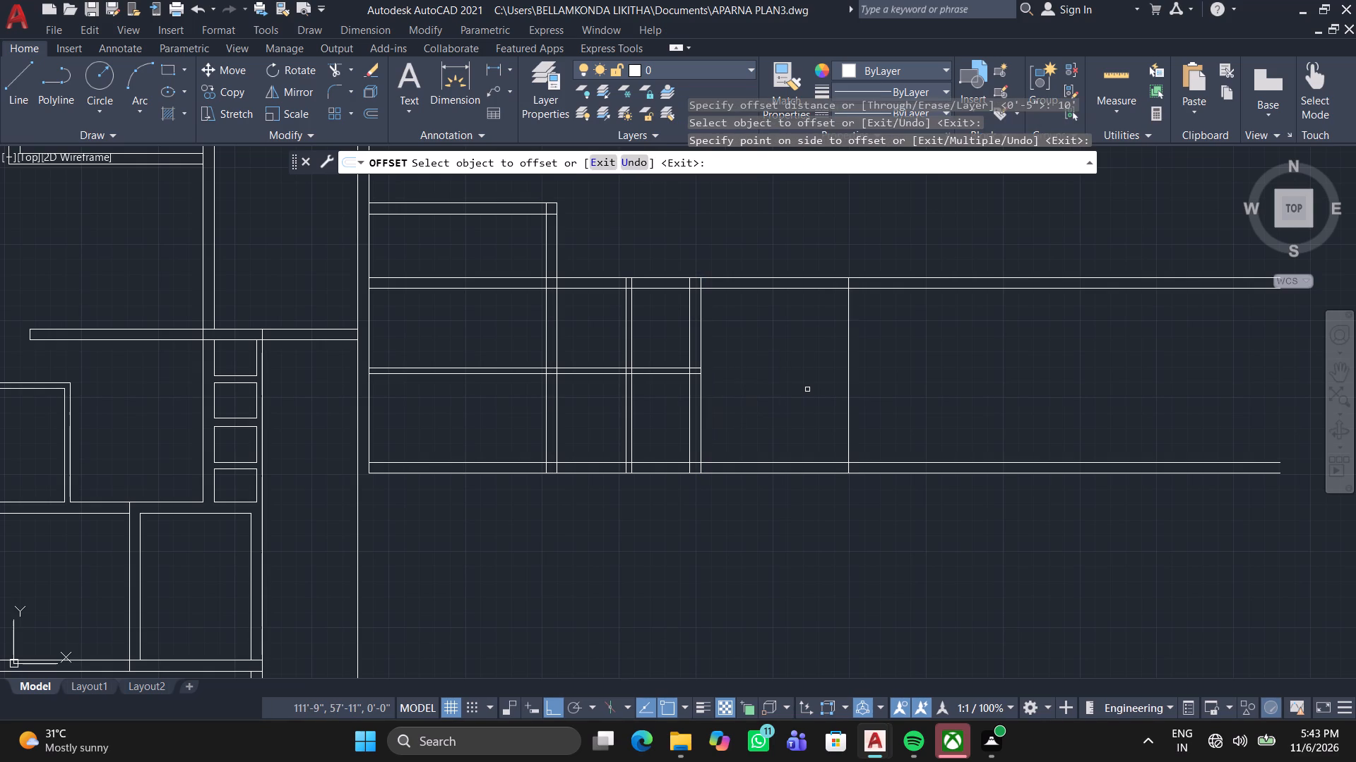
key(space)
Offset the new vertical line 9" to the right to form a wall.
key(space)
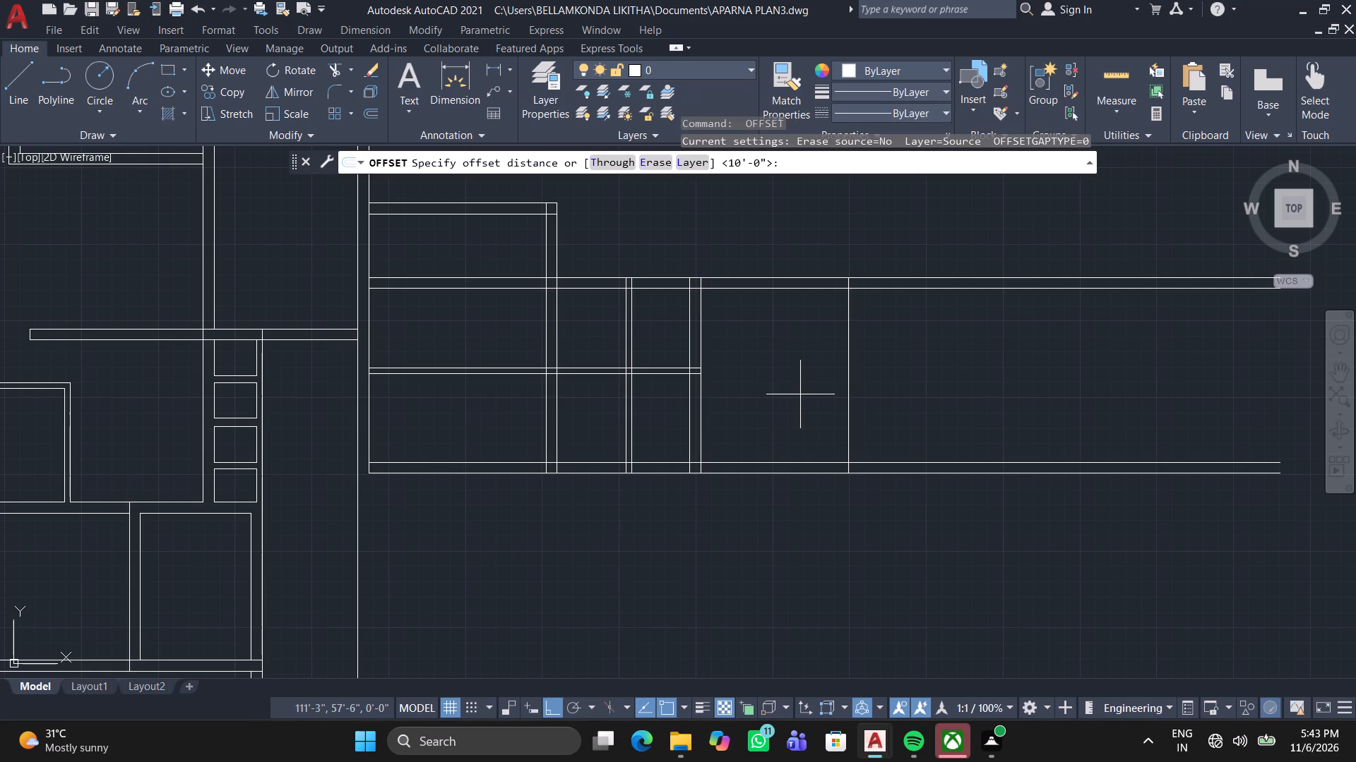
key(9)
key(Return)
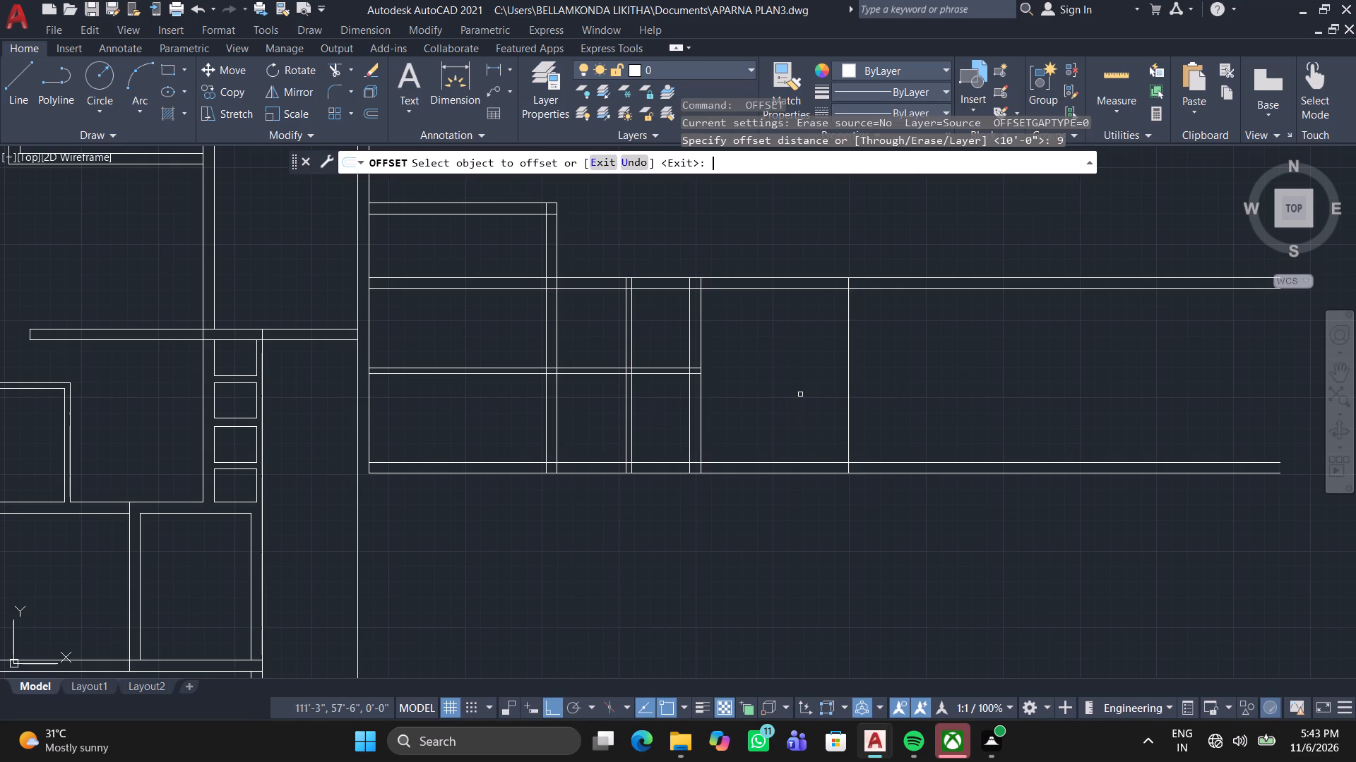
click(850, 377)
click(936, 364)
key(space)
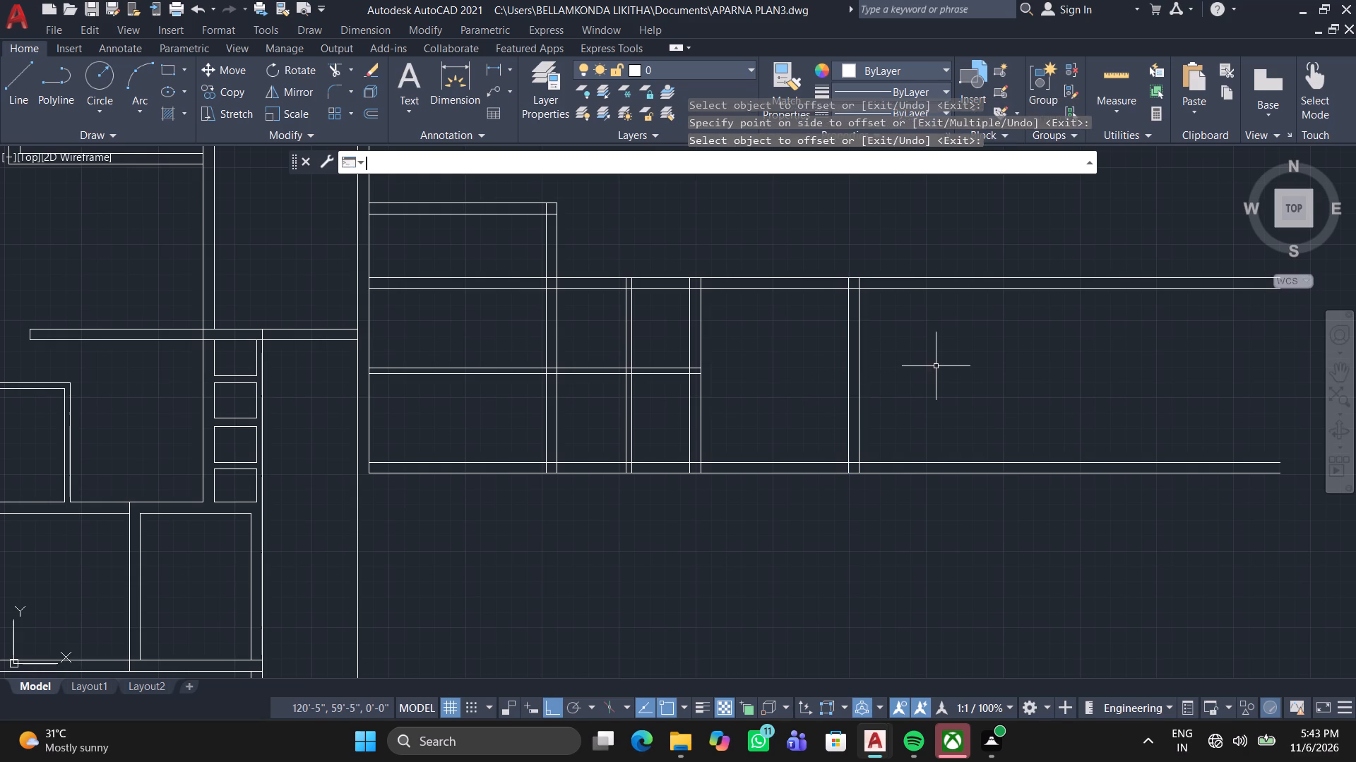
Offset the inner line of the bottom horizontal wall 8'6" upward.
key(space)
scroll(967, 397, up, 1)
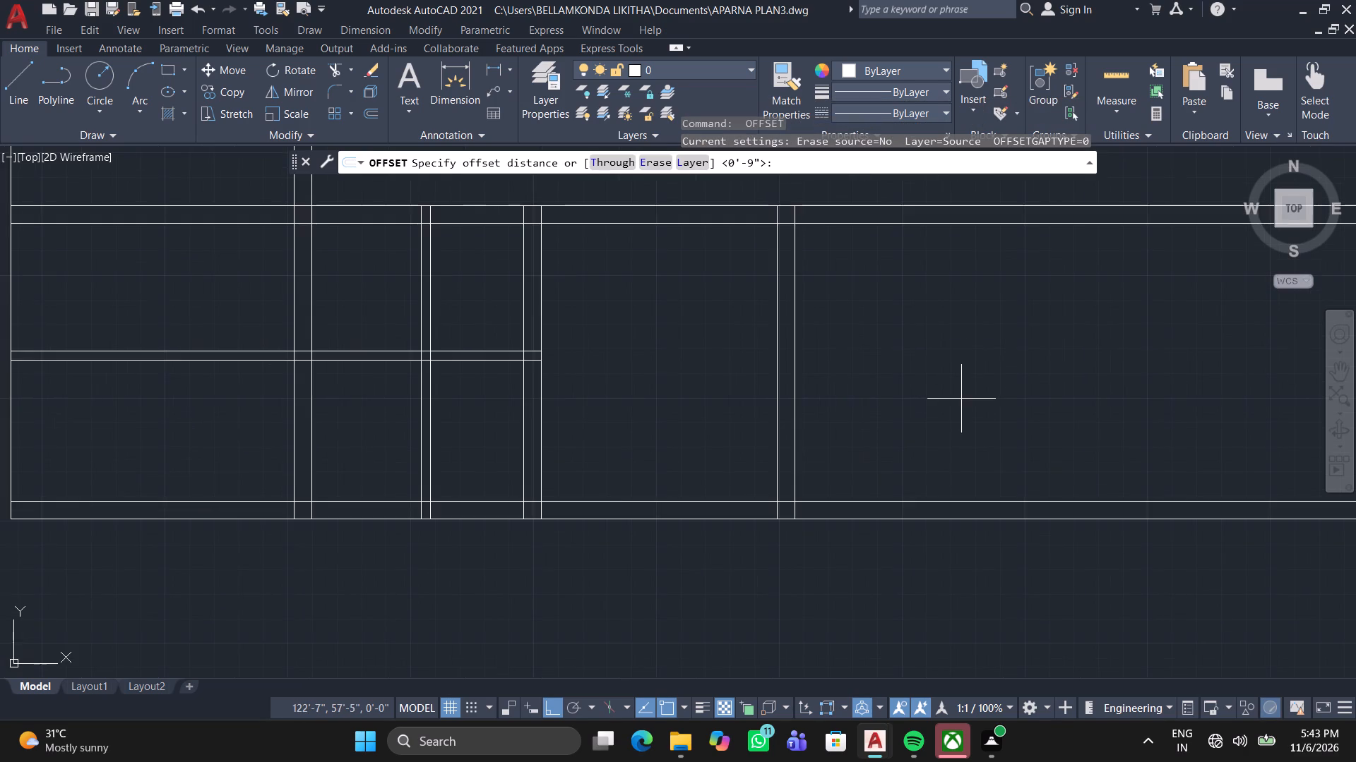
middle_drag(961, 404, 811, 416)
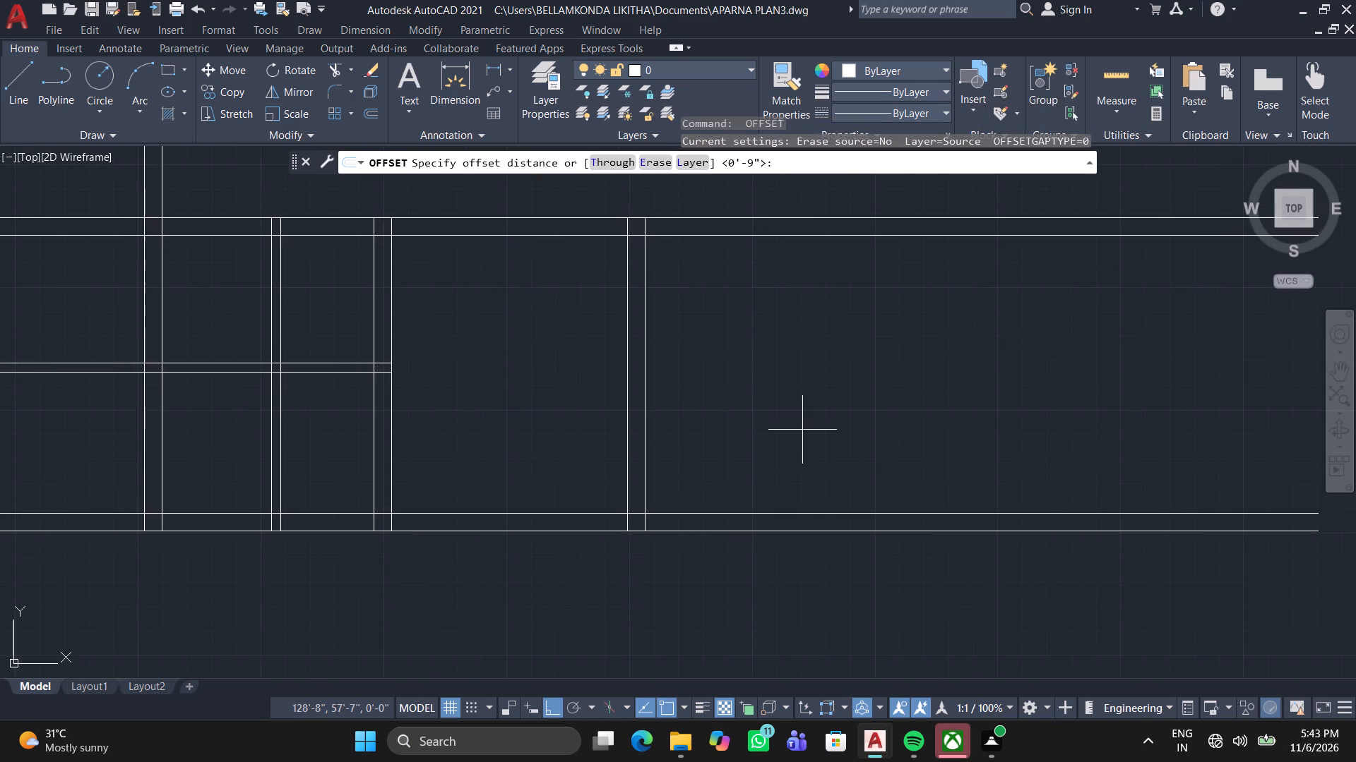
text(8'6)
key(Return)
key(Return)
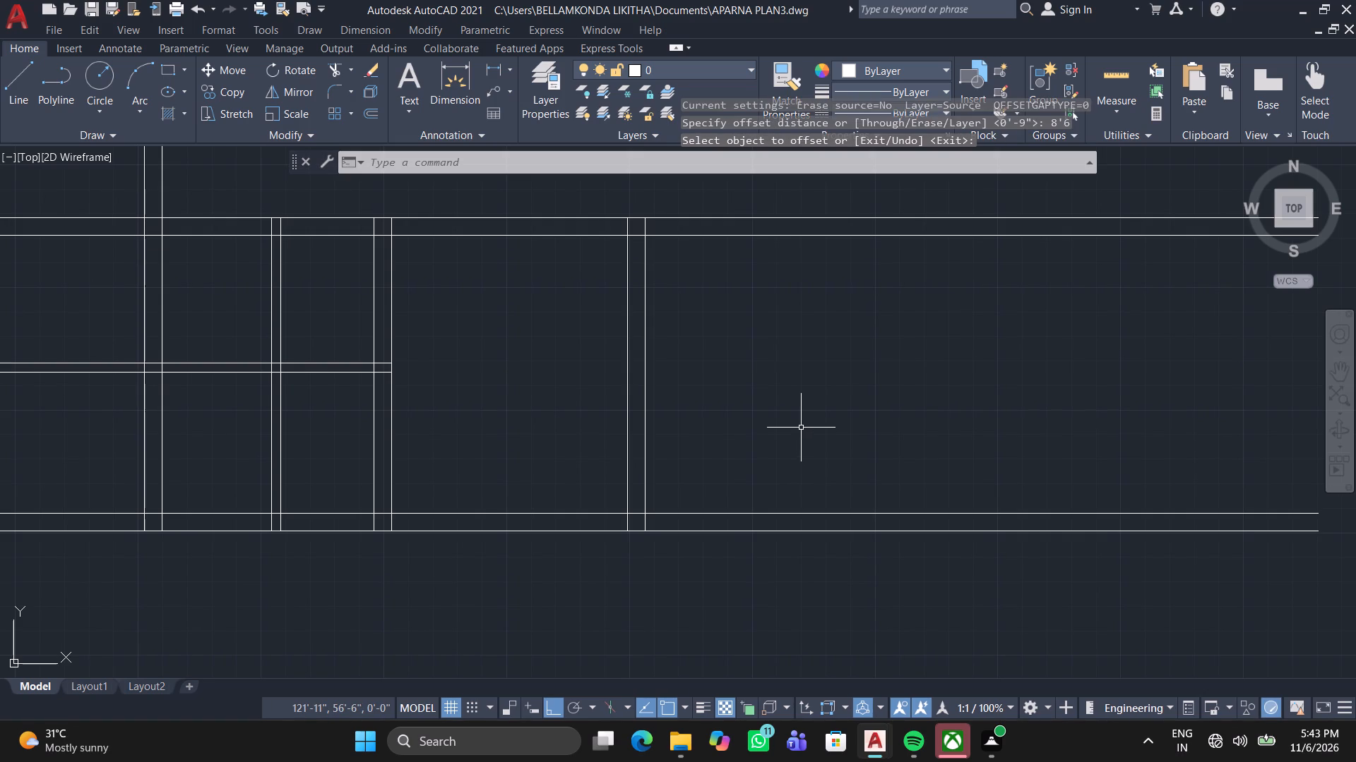
key(space)
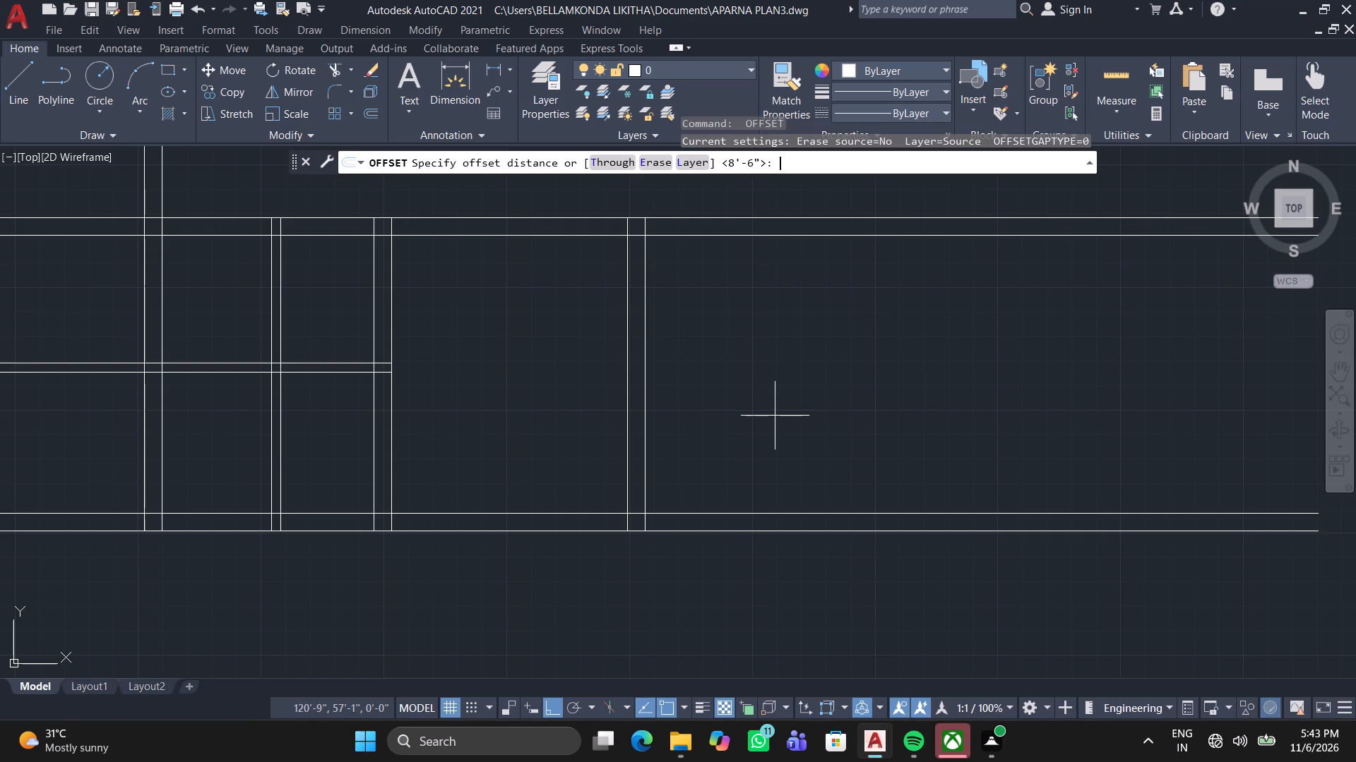
key(space)
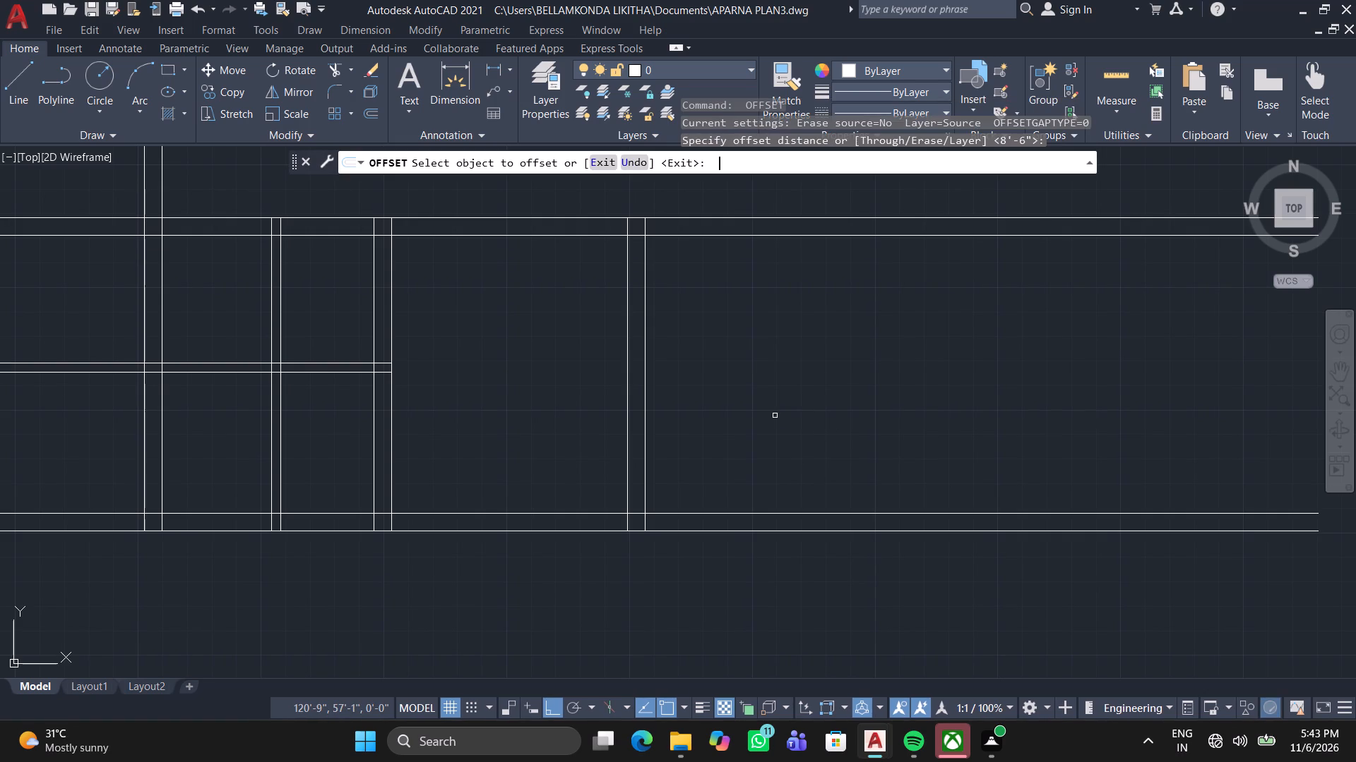
click(800, 510)
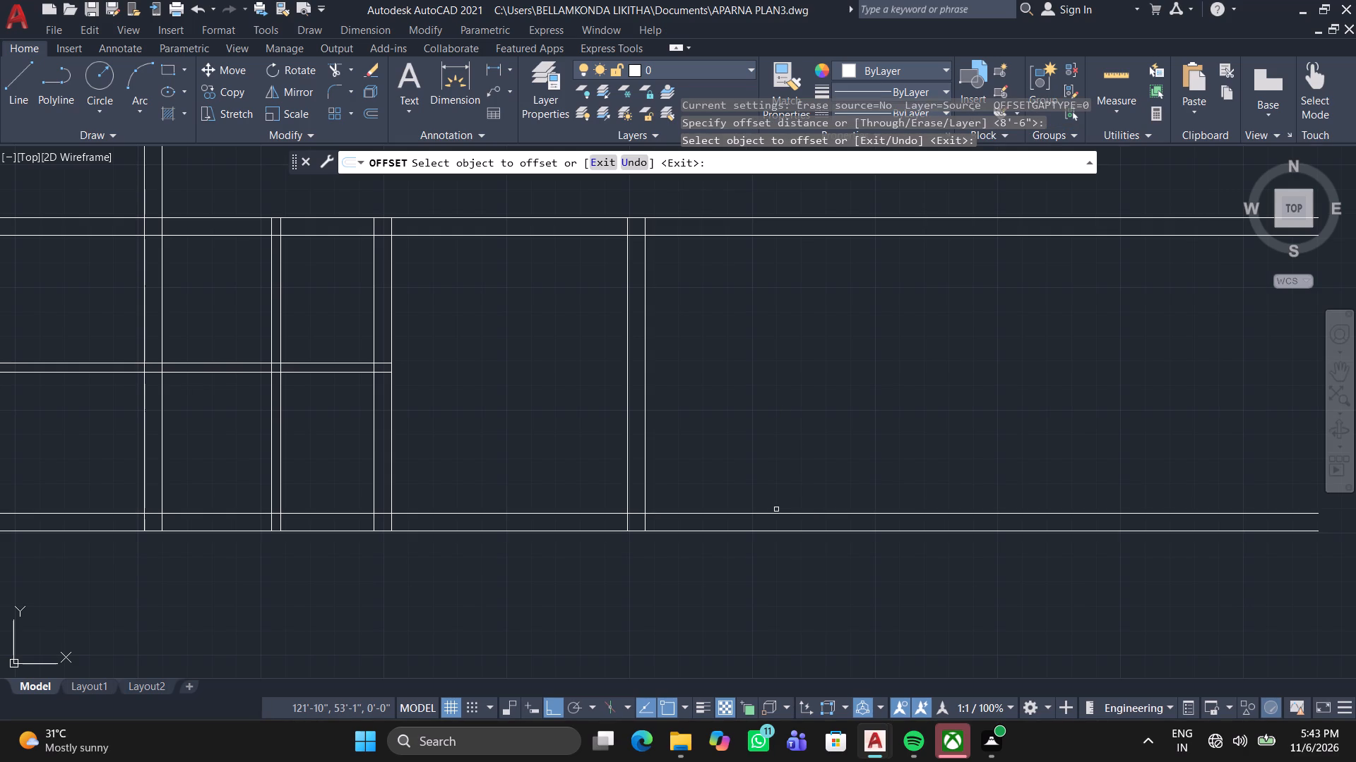
click(776, 512)
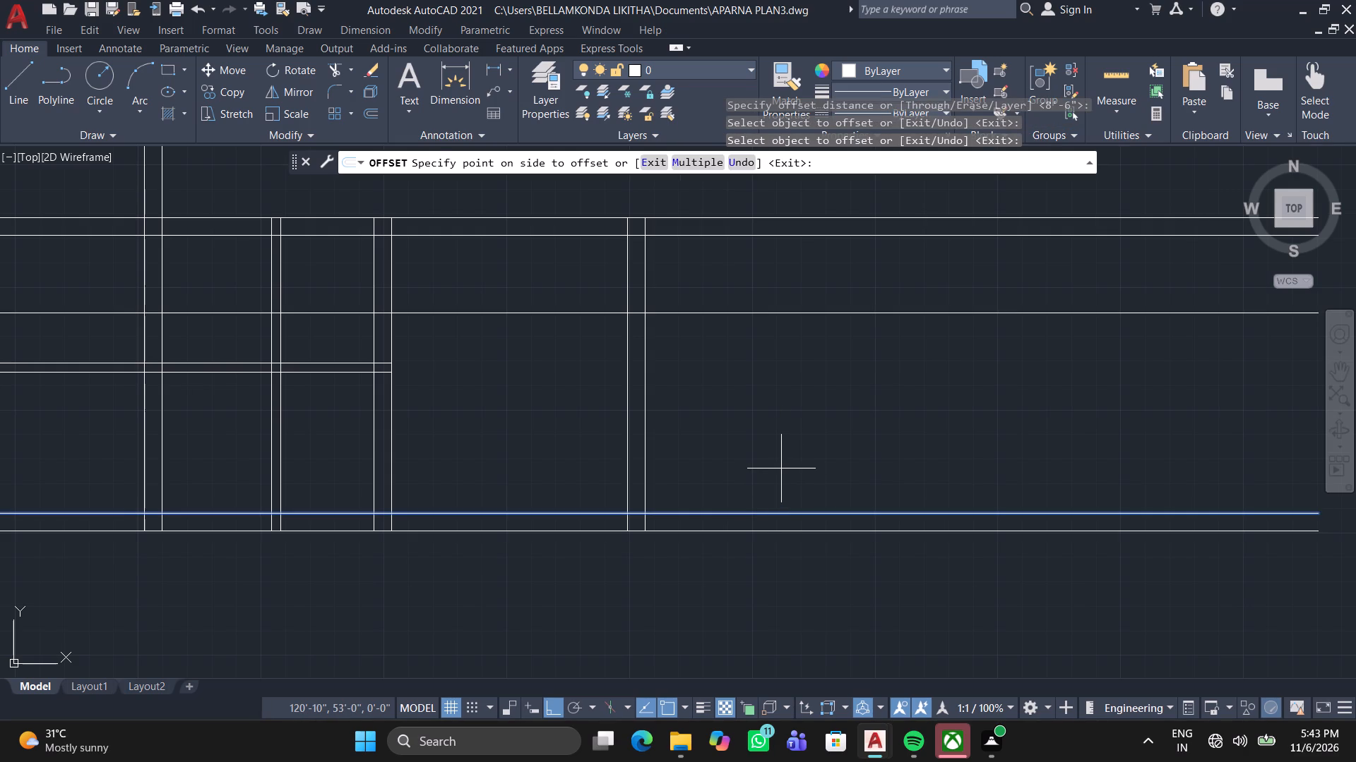
click(783, 468)
key(space)
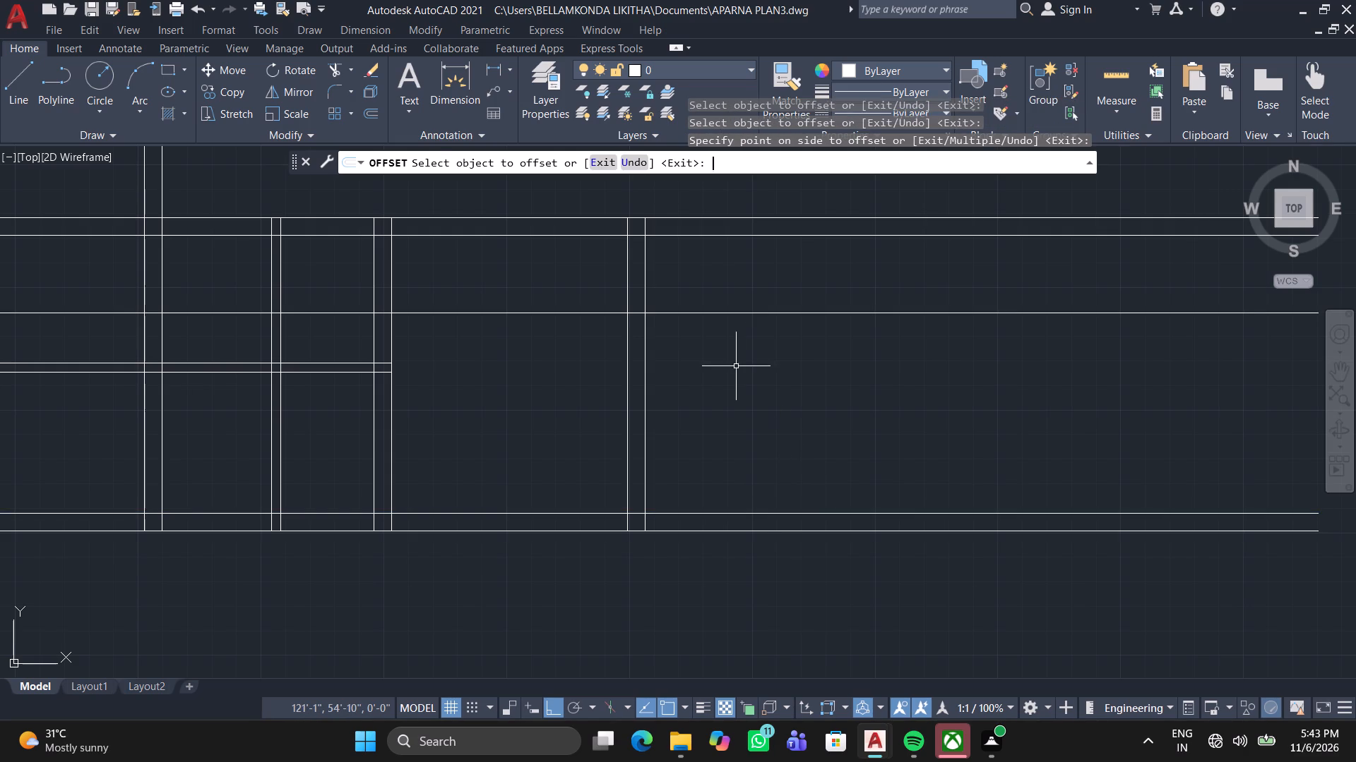
Offset the outer line of the rightmost vertical wall 5' to the right.
key(space)
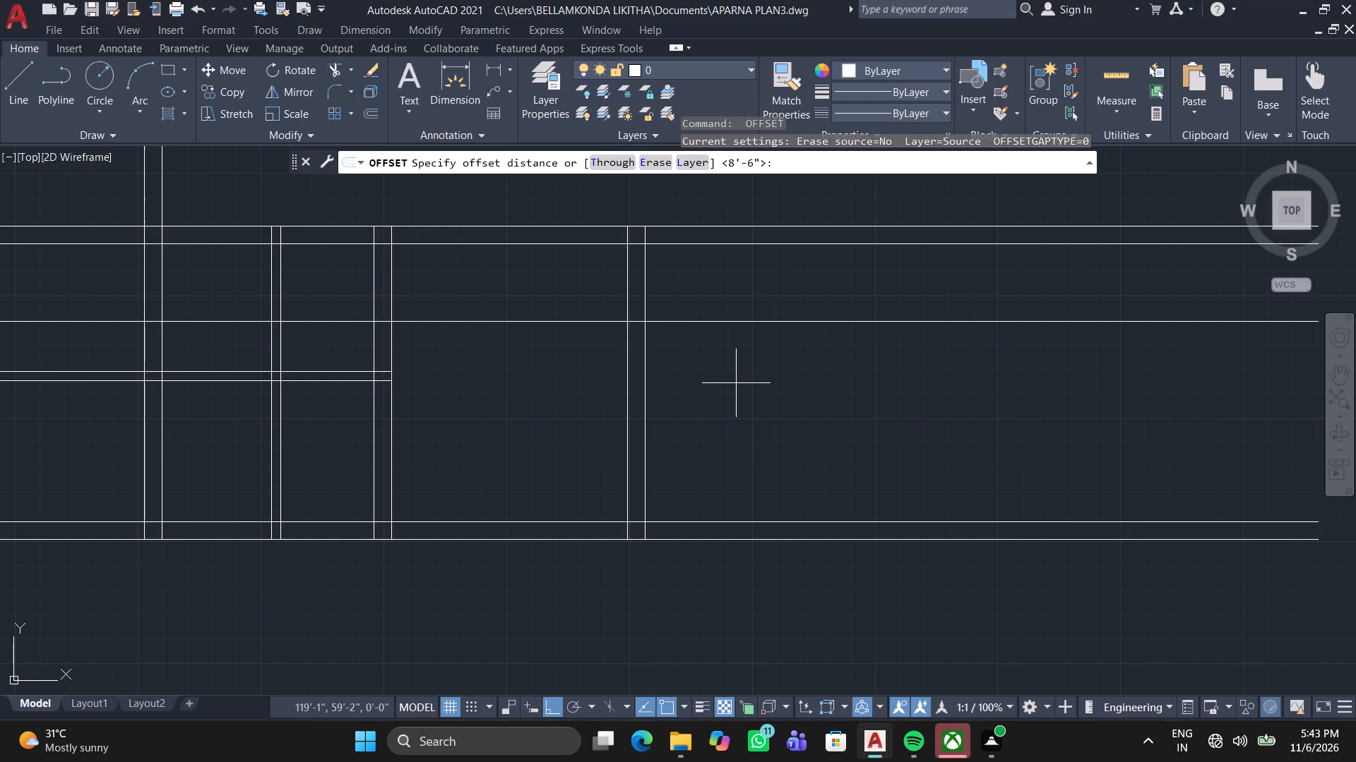
key(5)
key(apostrophe)
key(Return)
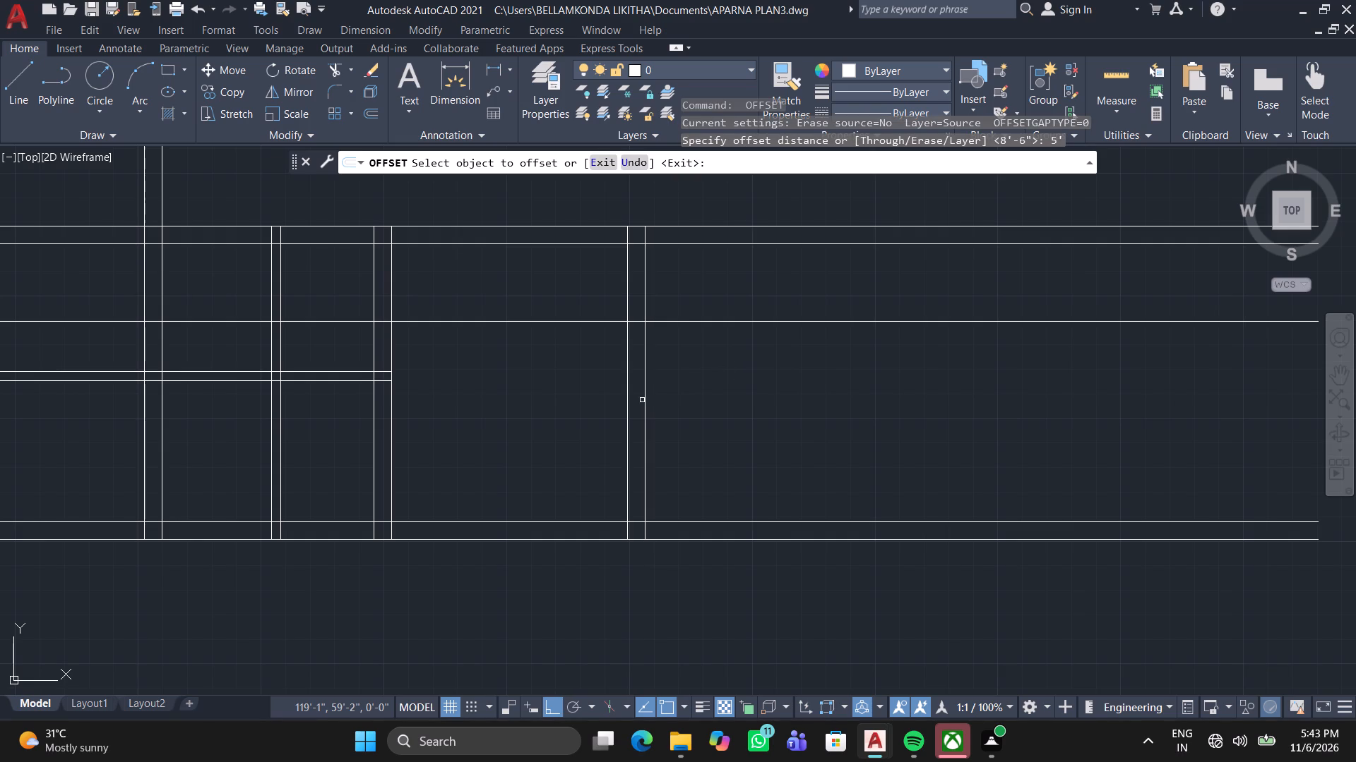
drag(661, 397, 657, 389)
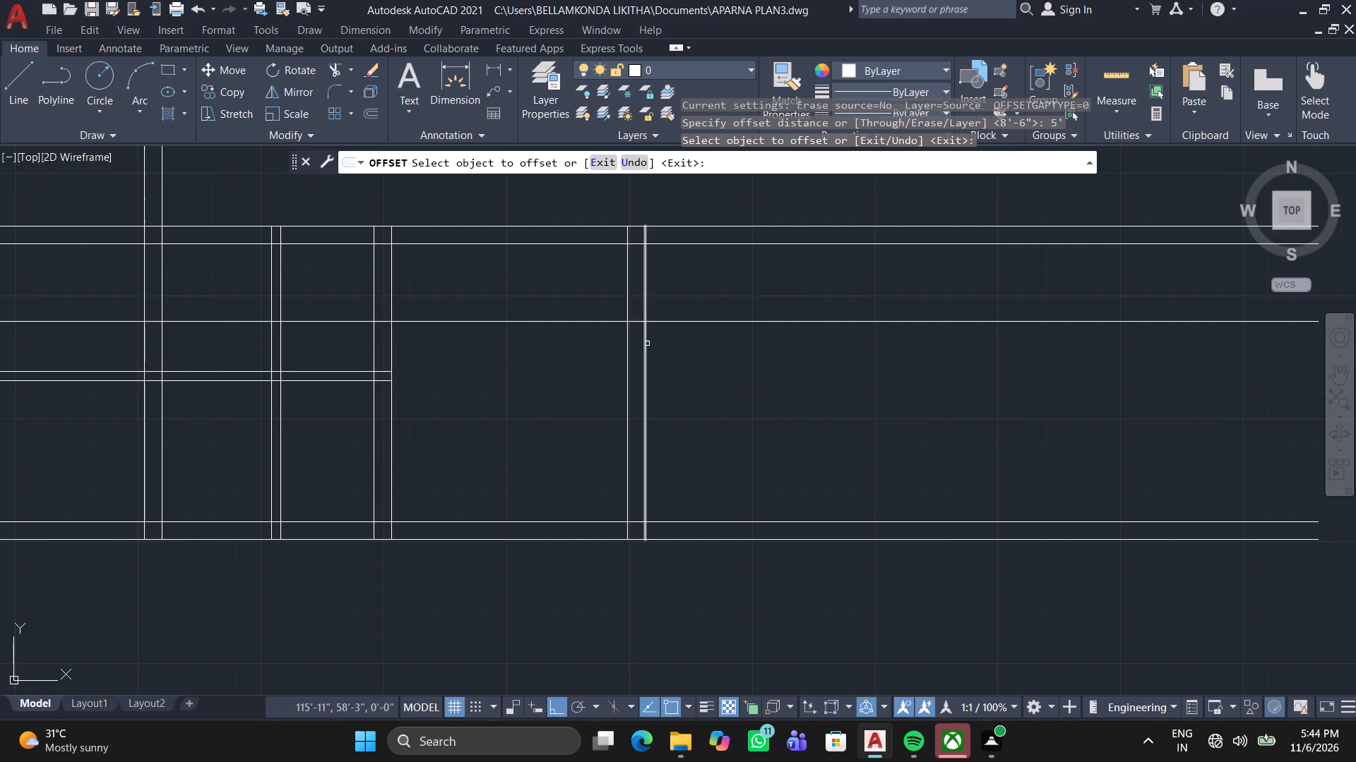
click(647, 344)
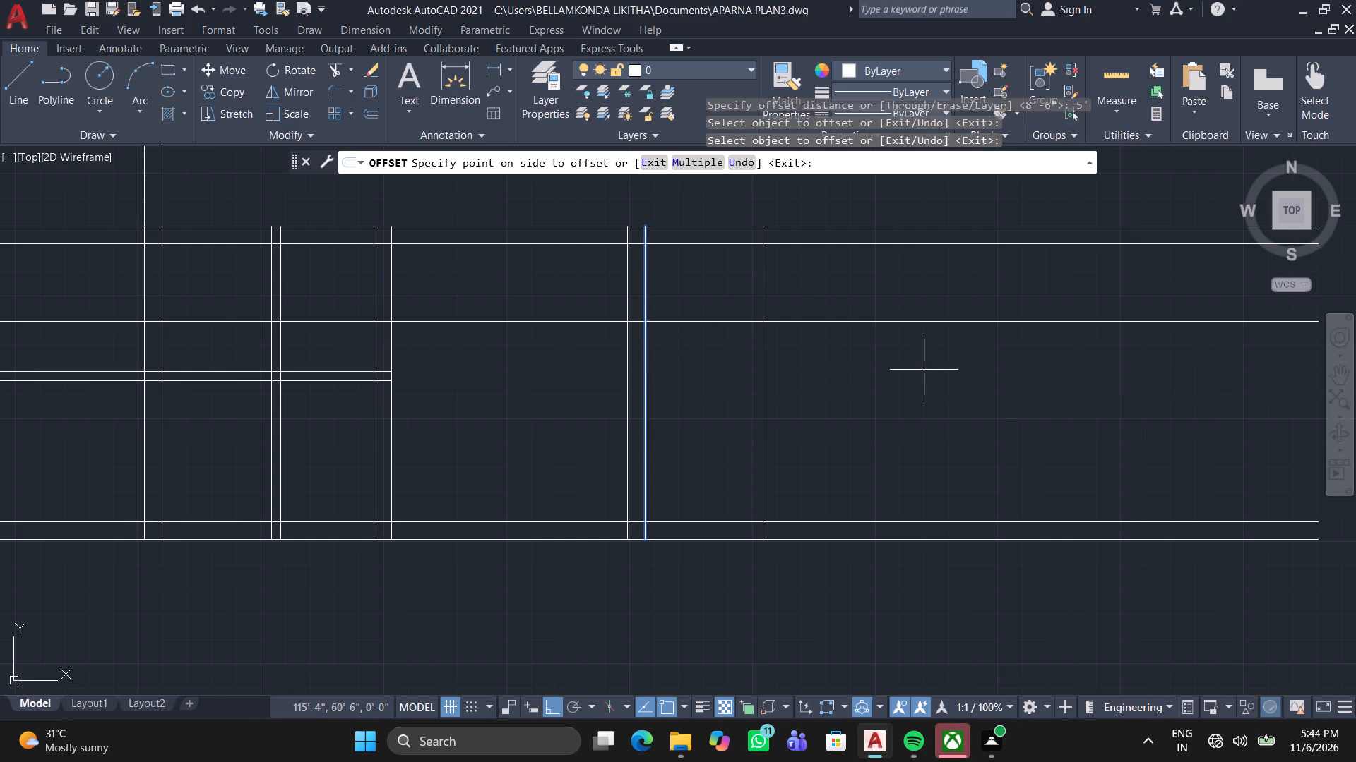
click(924, 370)
key(space)
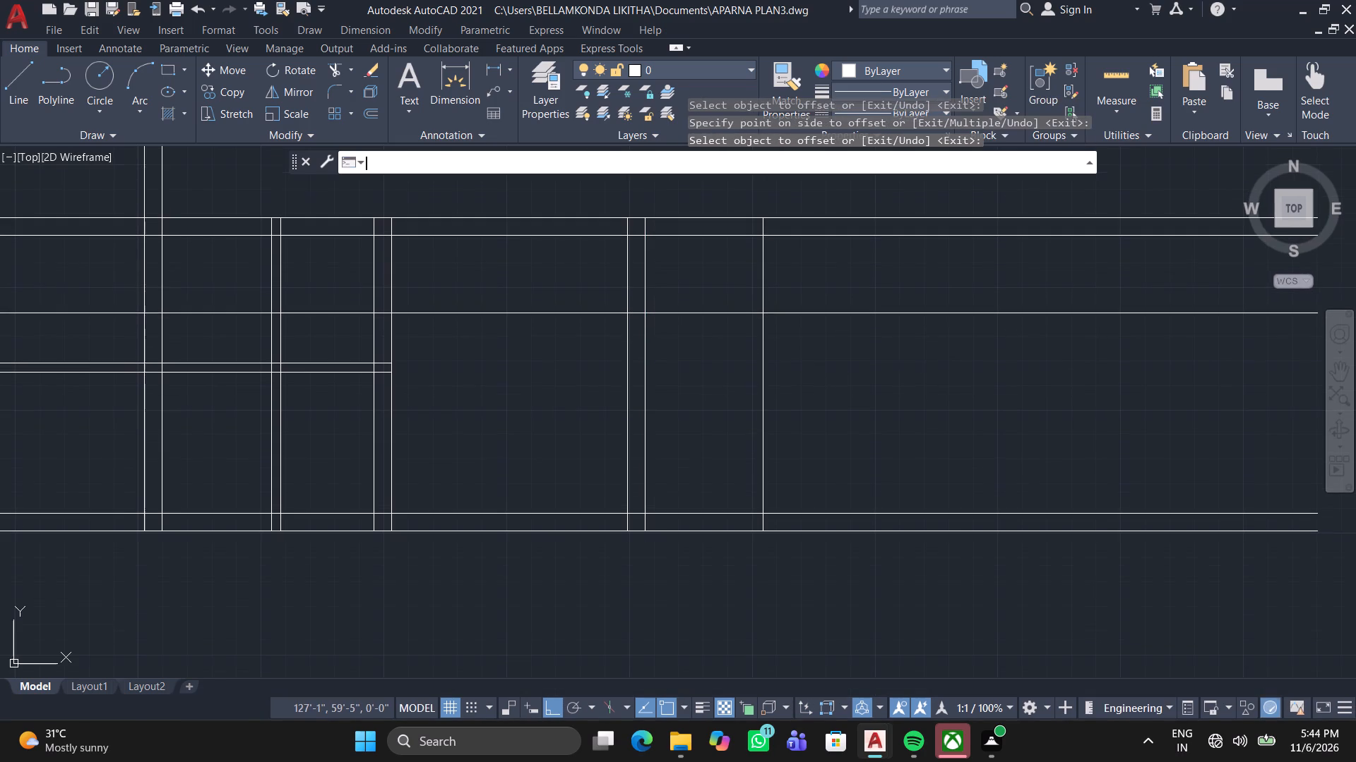
Form 9" walls by offsetting the new horizontal line 9" upward and the newest vertical line 9" to the right.
key(space)
key(9)
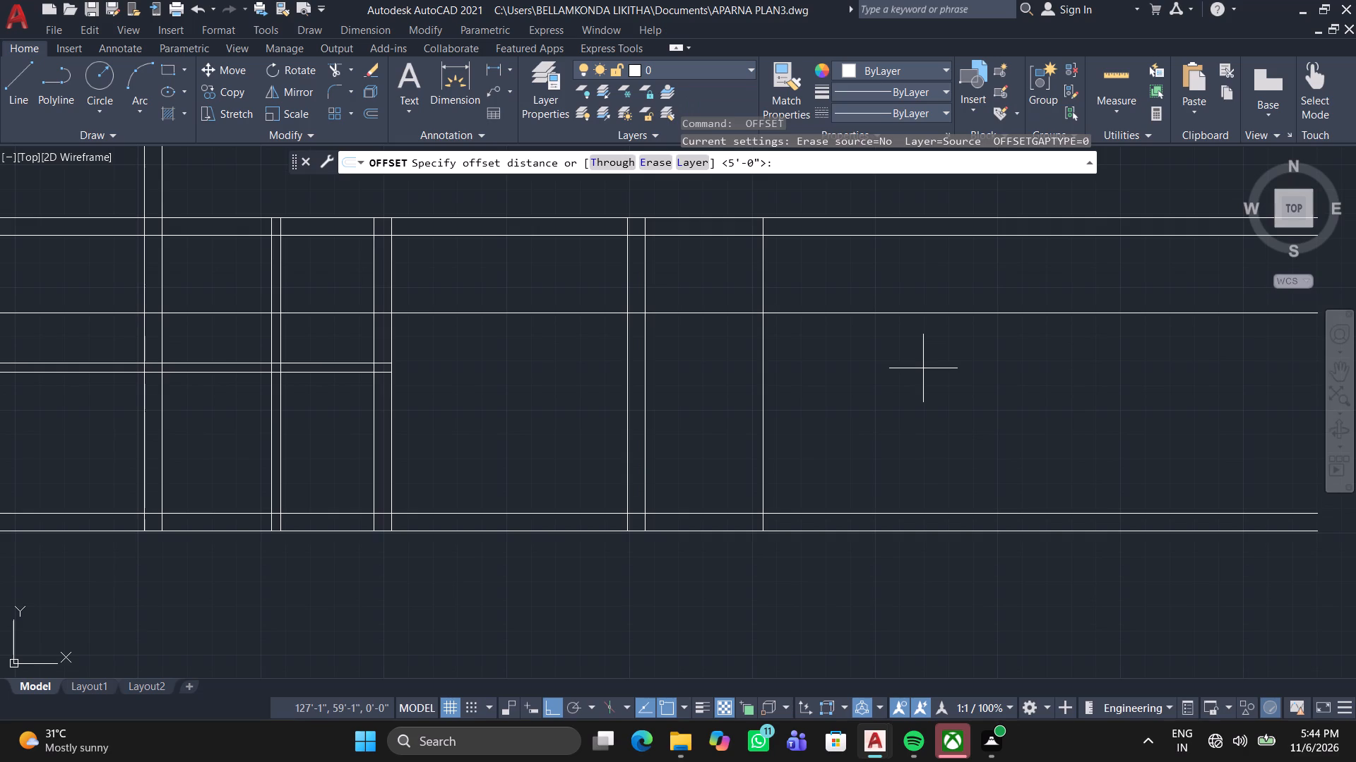
key(Return)
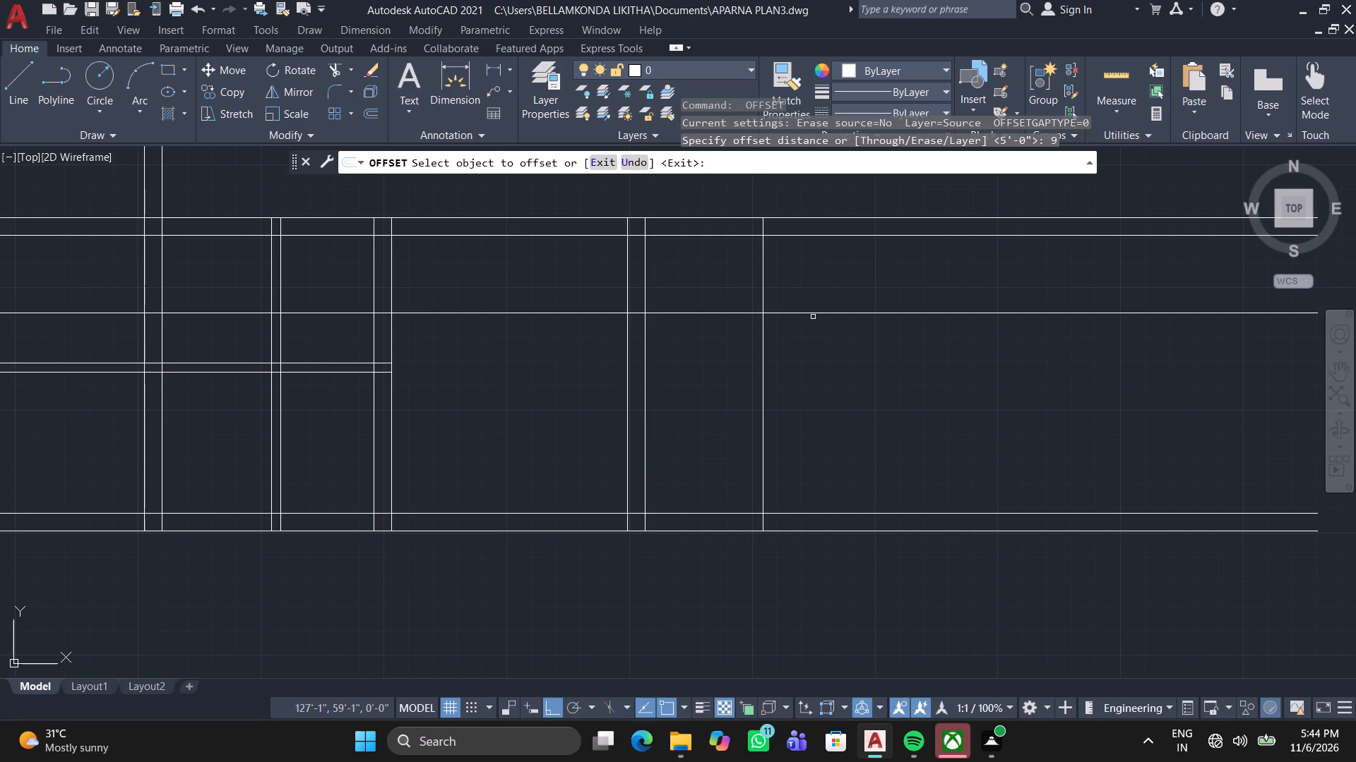
click(814, 312)
click(821, 261)
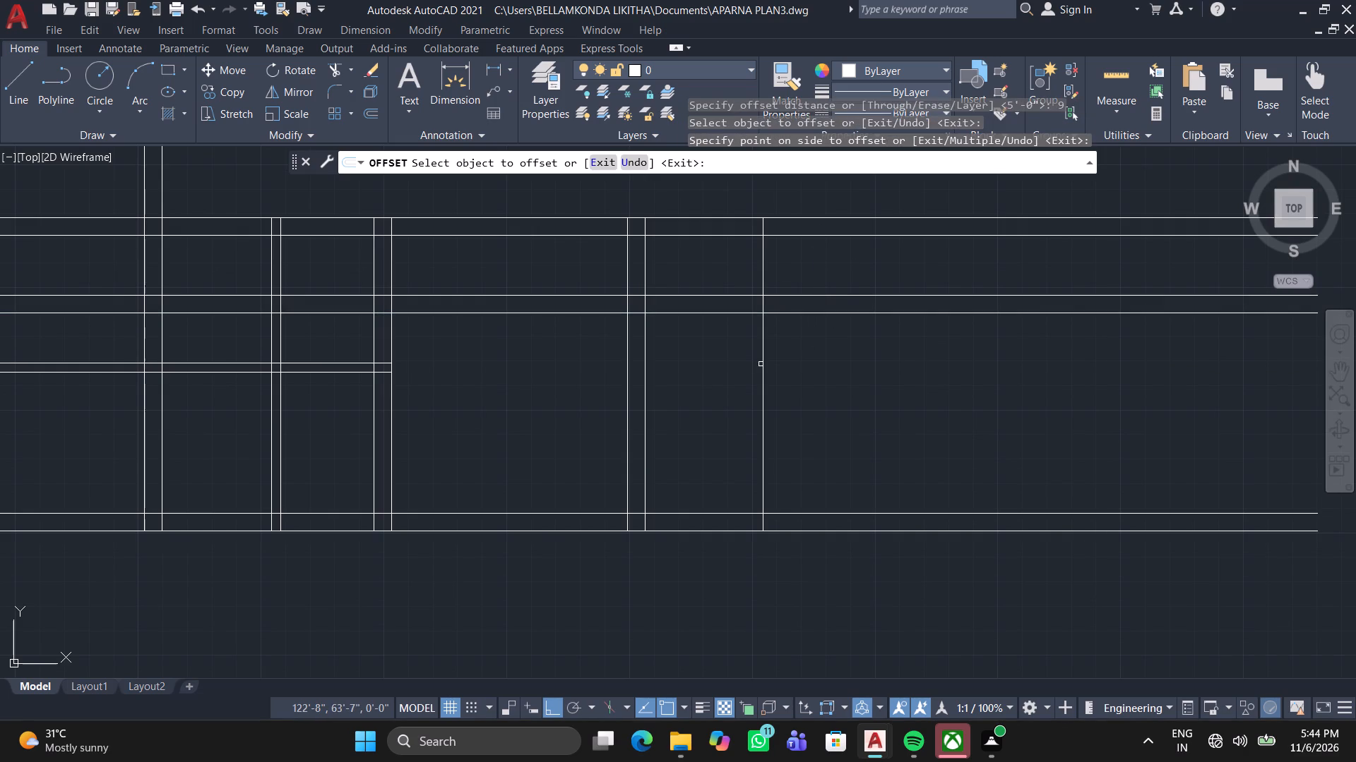
click(763, 363)
click(843, 360)
key(space)
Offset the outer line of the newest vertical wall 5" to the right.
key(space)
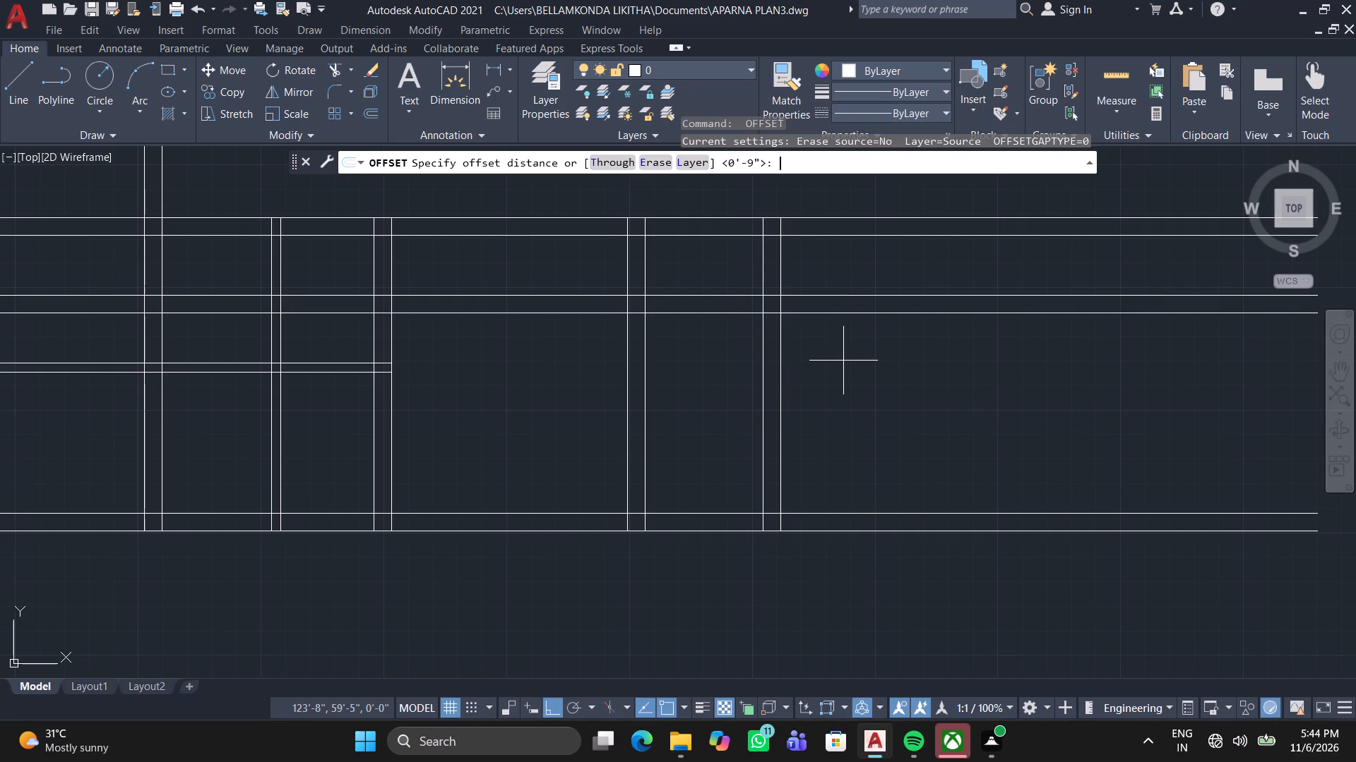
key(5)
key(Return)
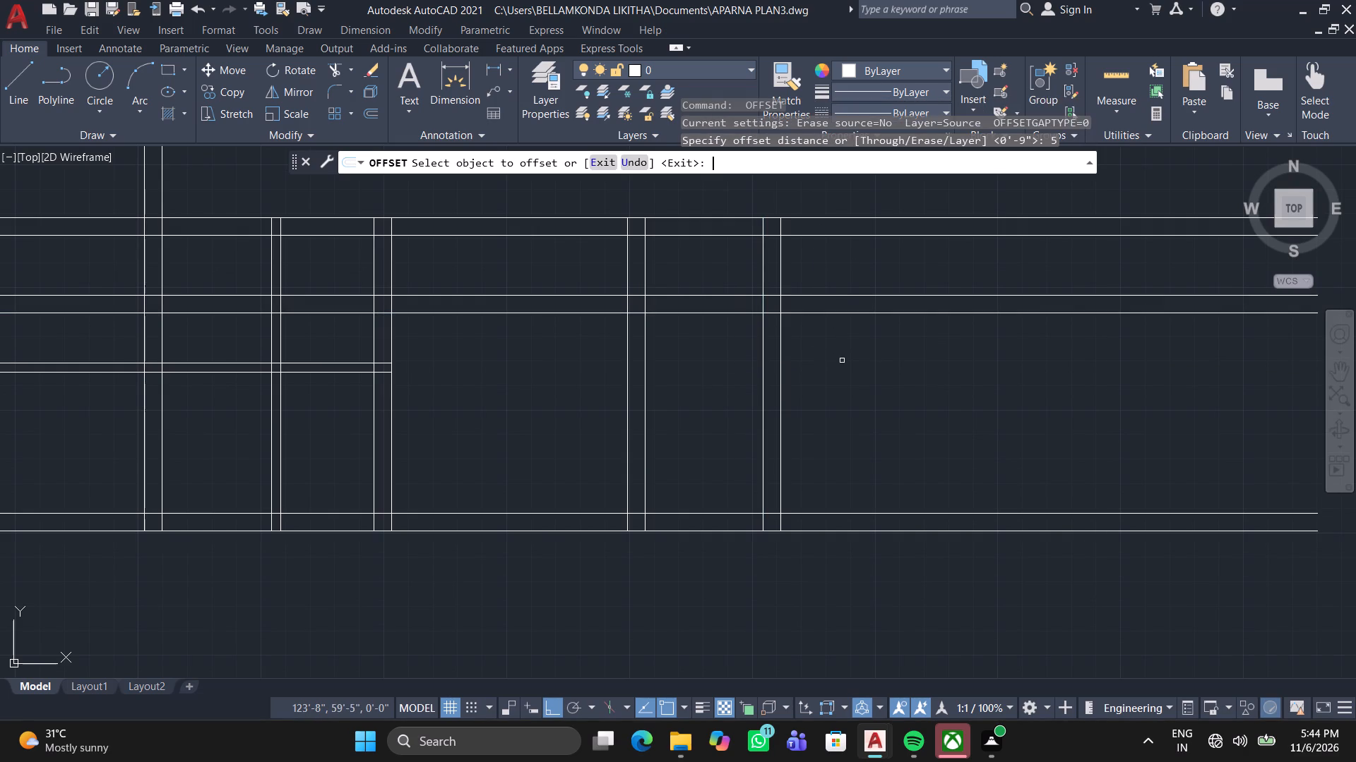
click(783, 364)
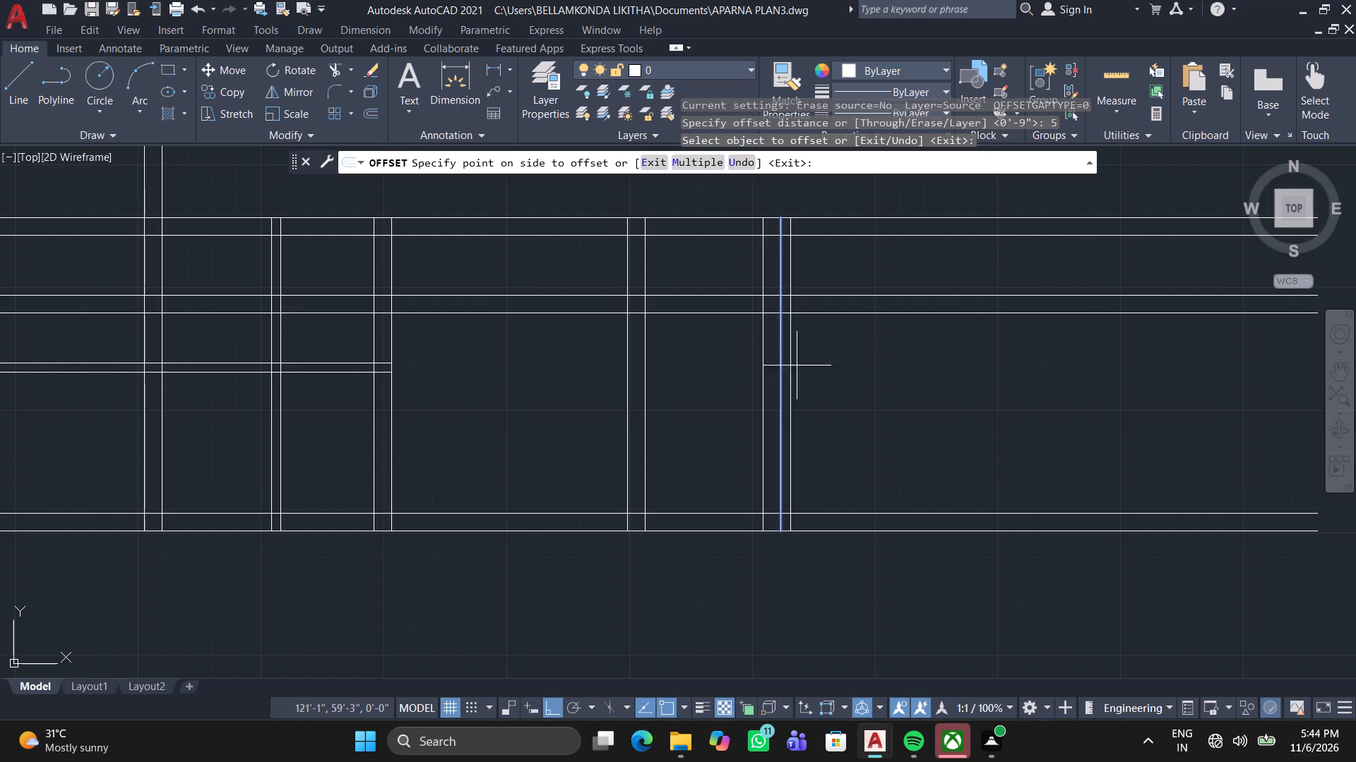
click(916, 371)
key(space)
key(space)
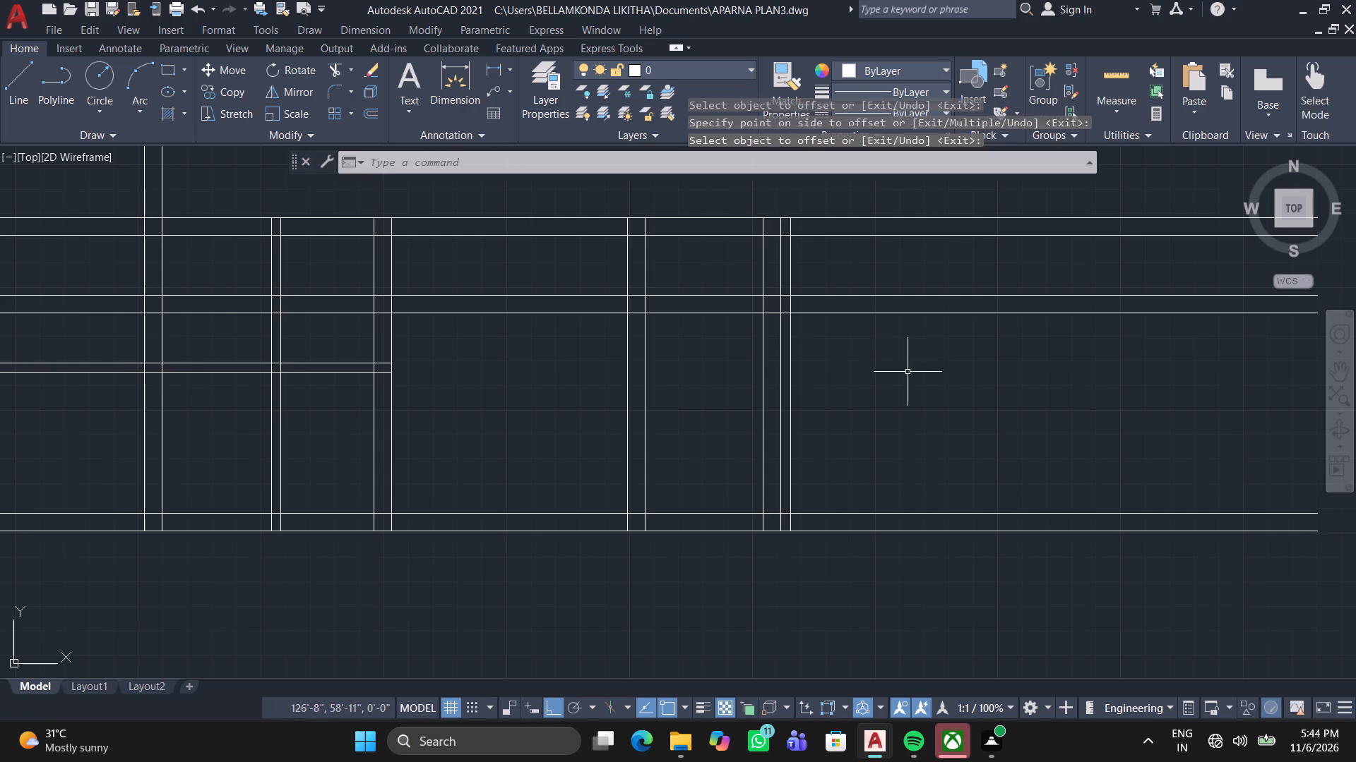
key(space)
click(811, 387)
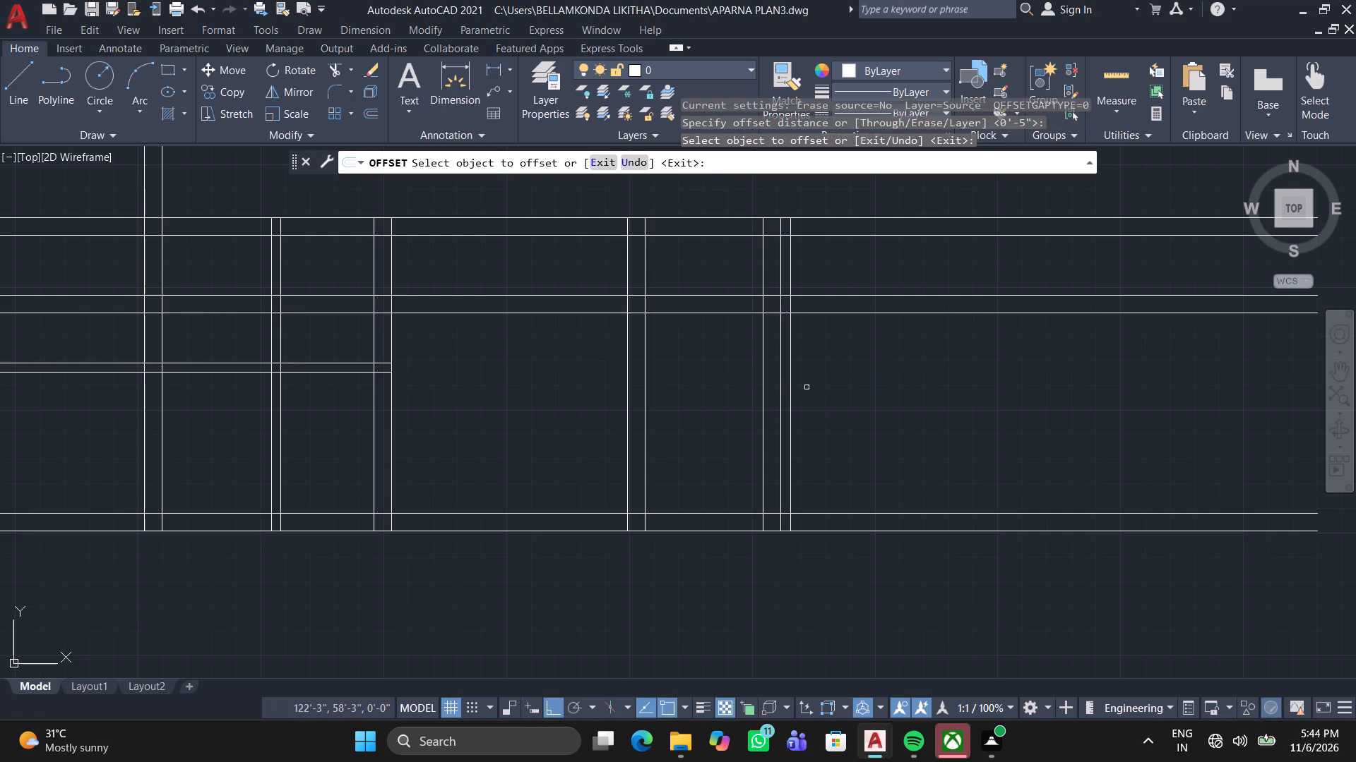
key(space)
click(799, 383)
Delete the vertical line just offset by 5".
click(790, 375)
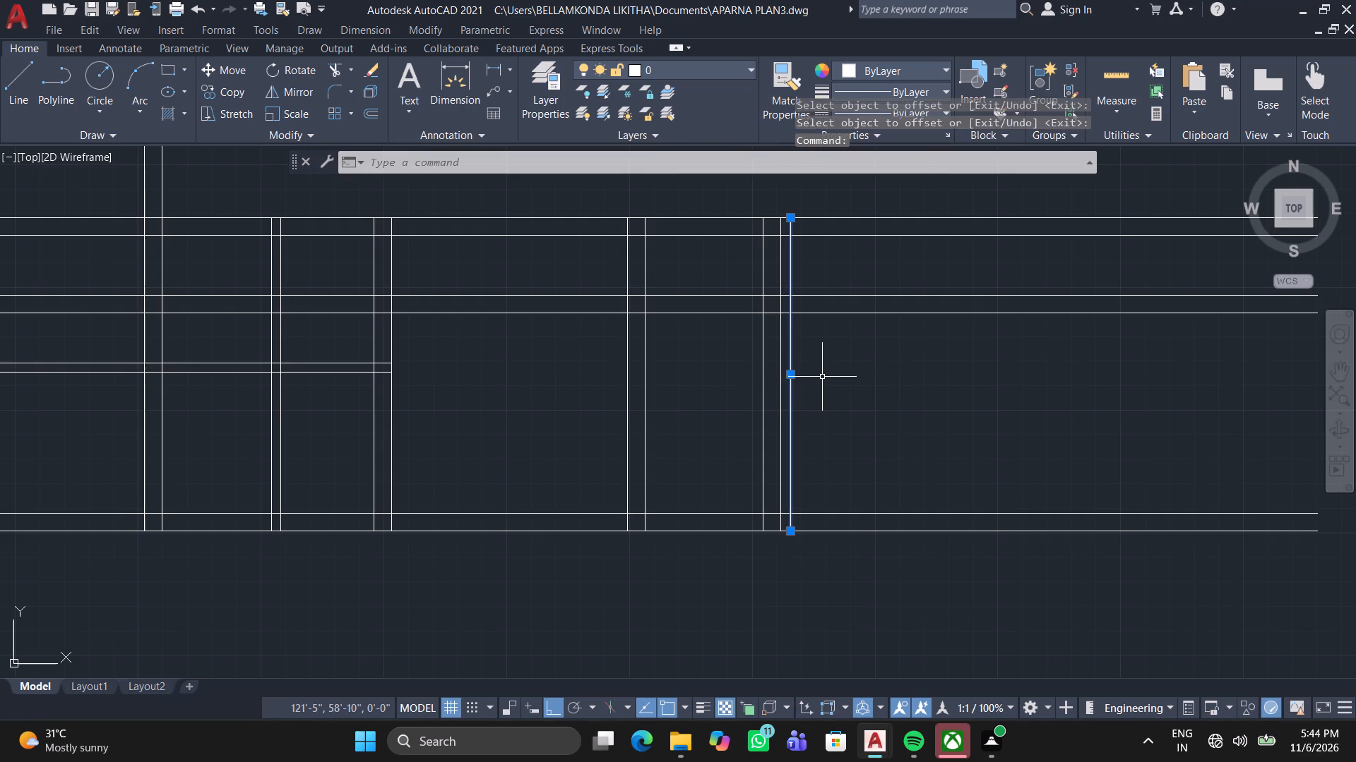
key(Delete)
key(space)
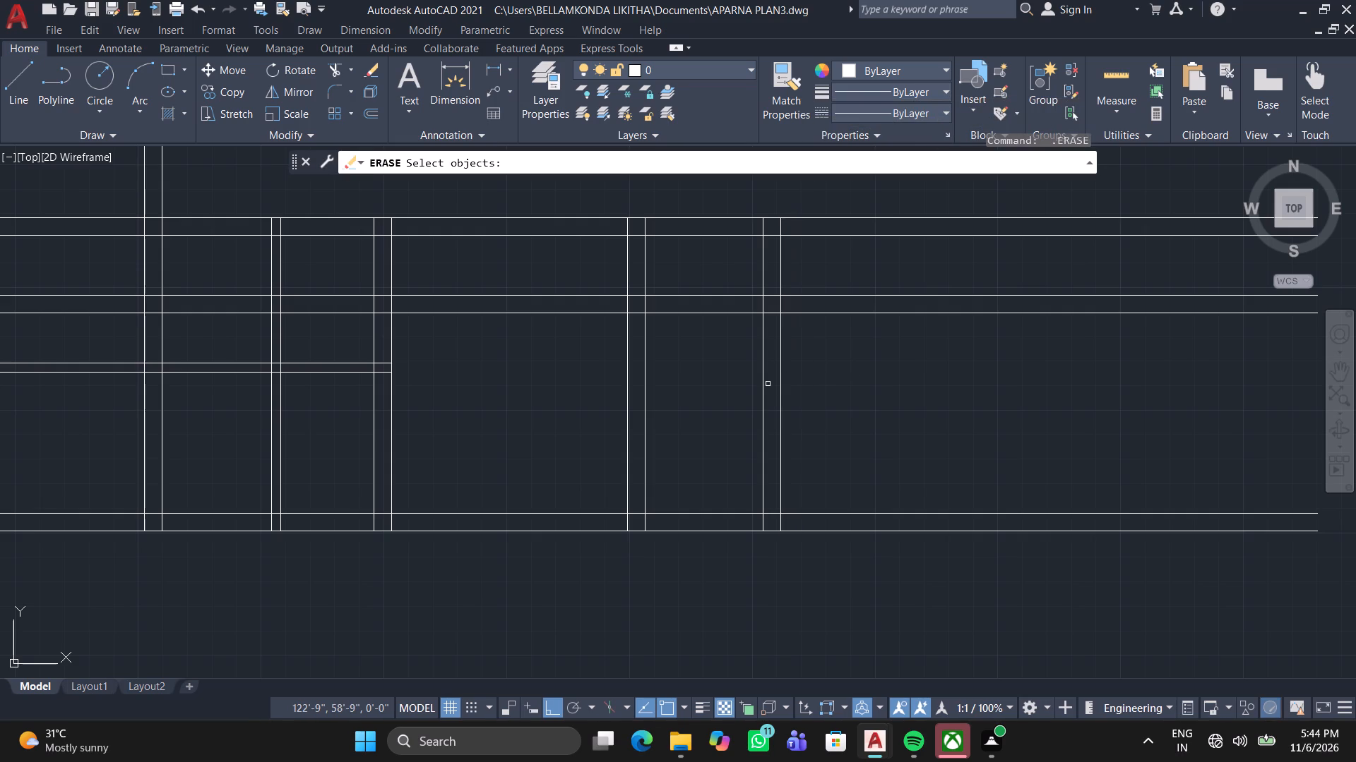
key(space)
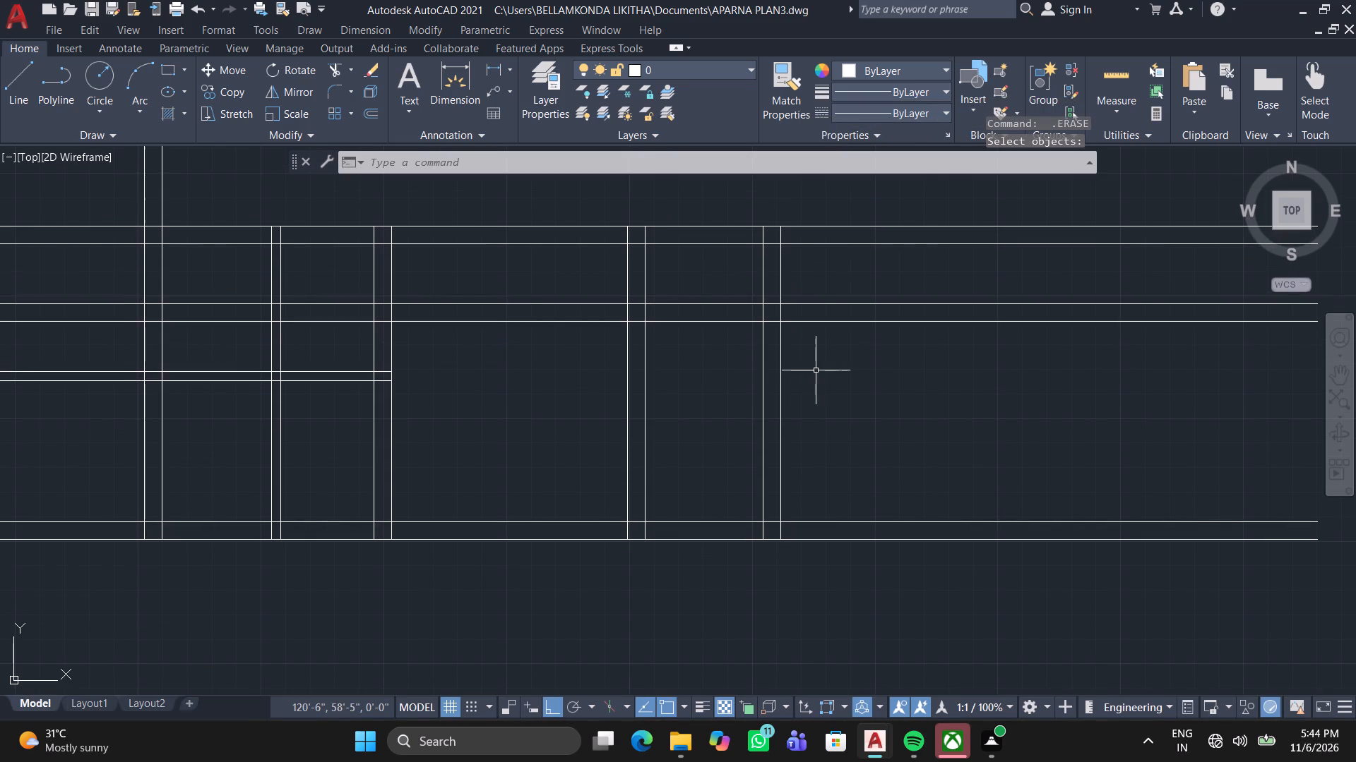
Offset the outer line of the rightmost 9" vertical wall 5' to the right.
key(o)
key(Return)
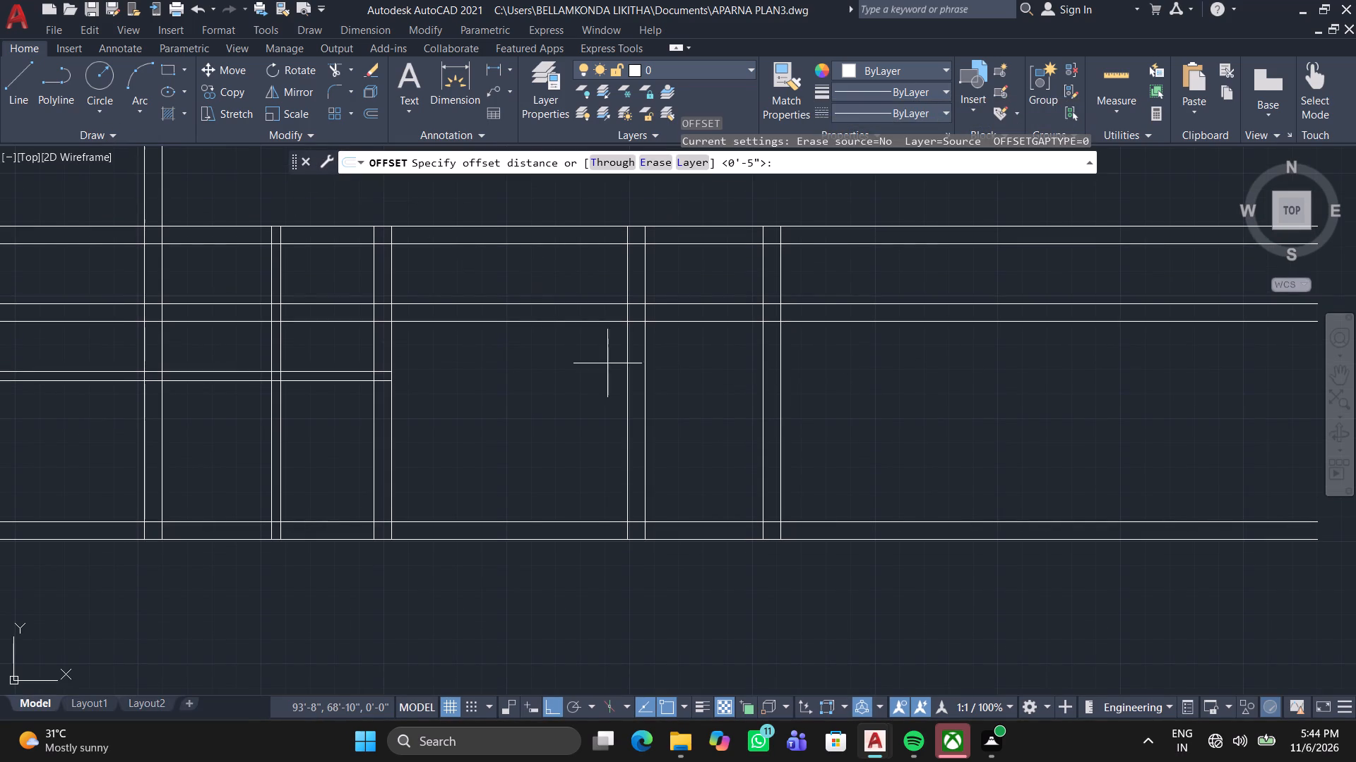
text(5')
key(Return)
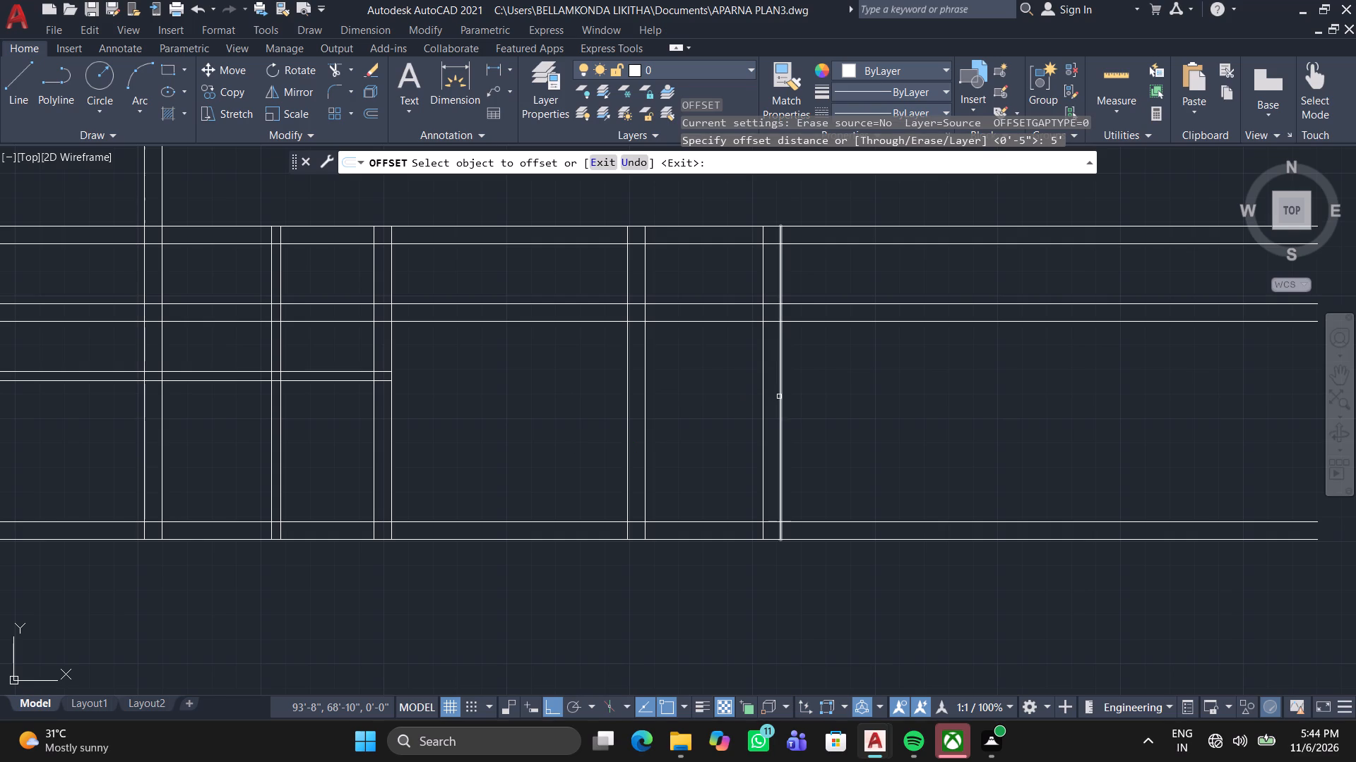
click(779, 397)
click(958, 406)
key(space)
Offset the newest vertical line 9" to the right to form the rightmost wall.
key(space)
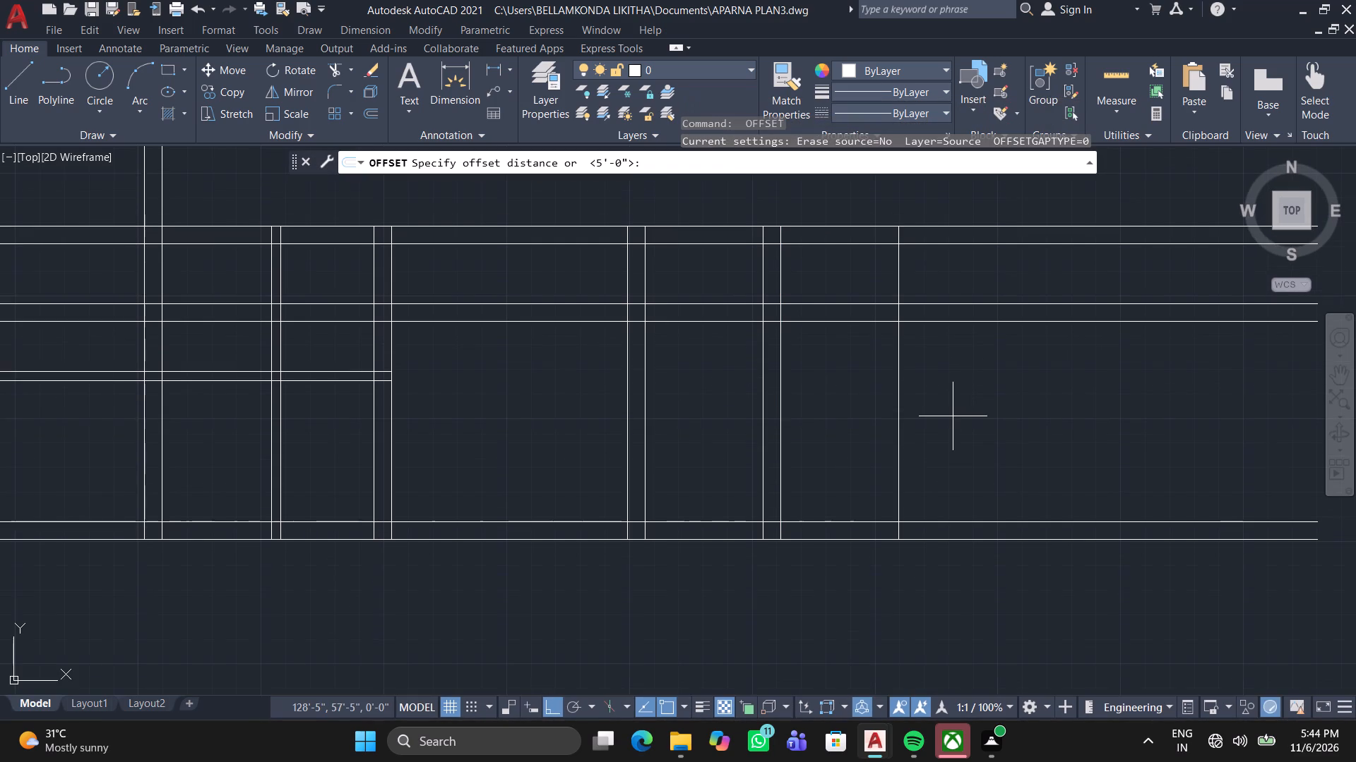
key(9)
key(Return)
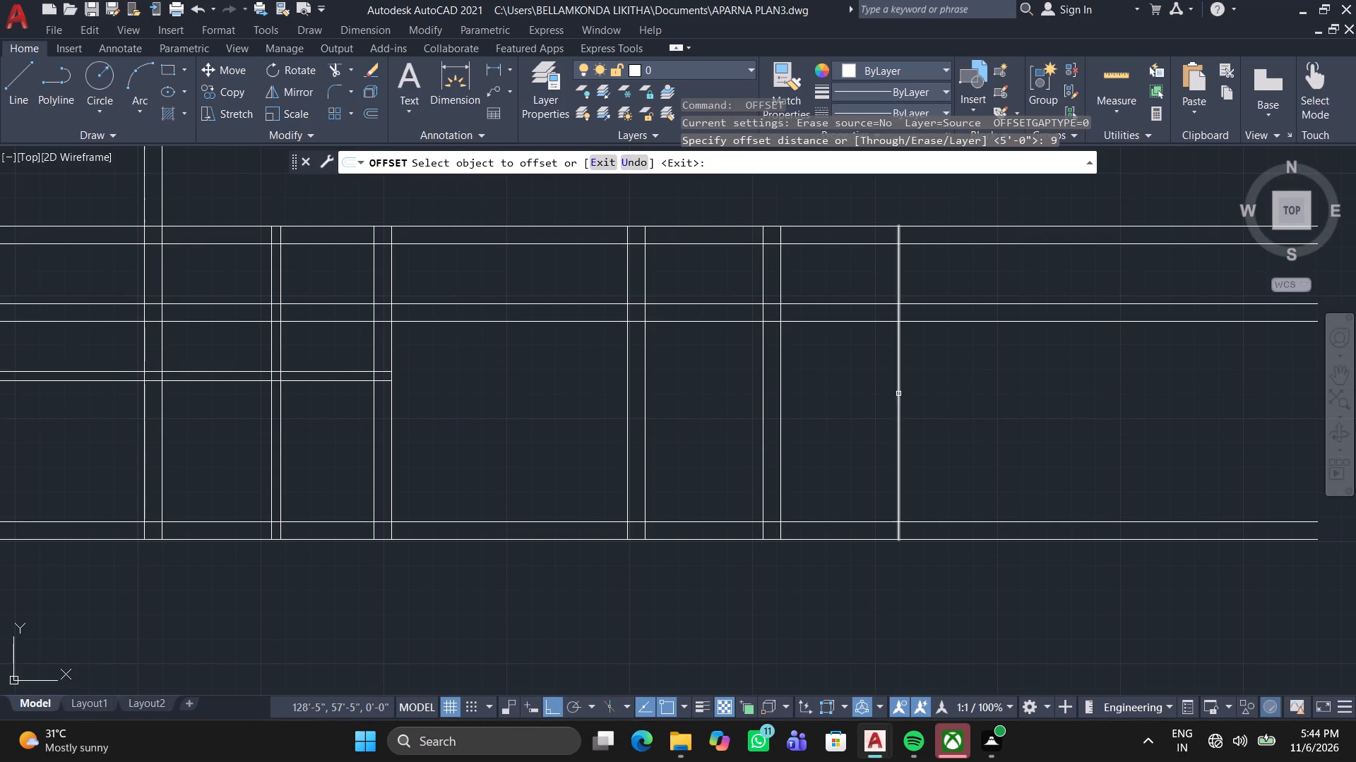
click(900, 406)
click(974, 406)
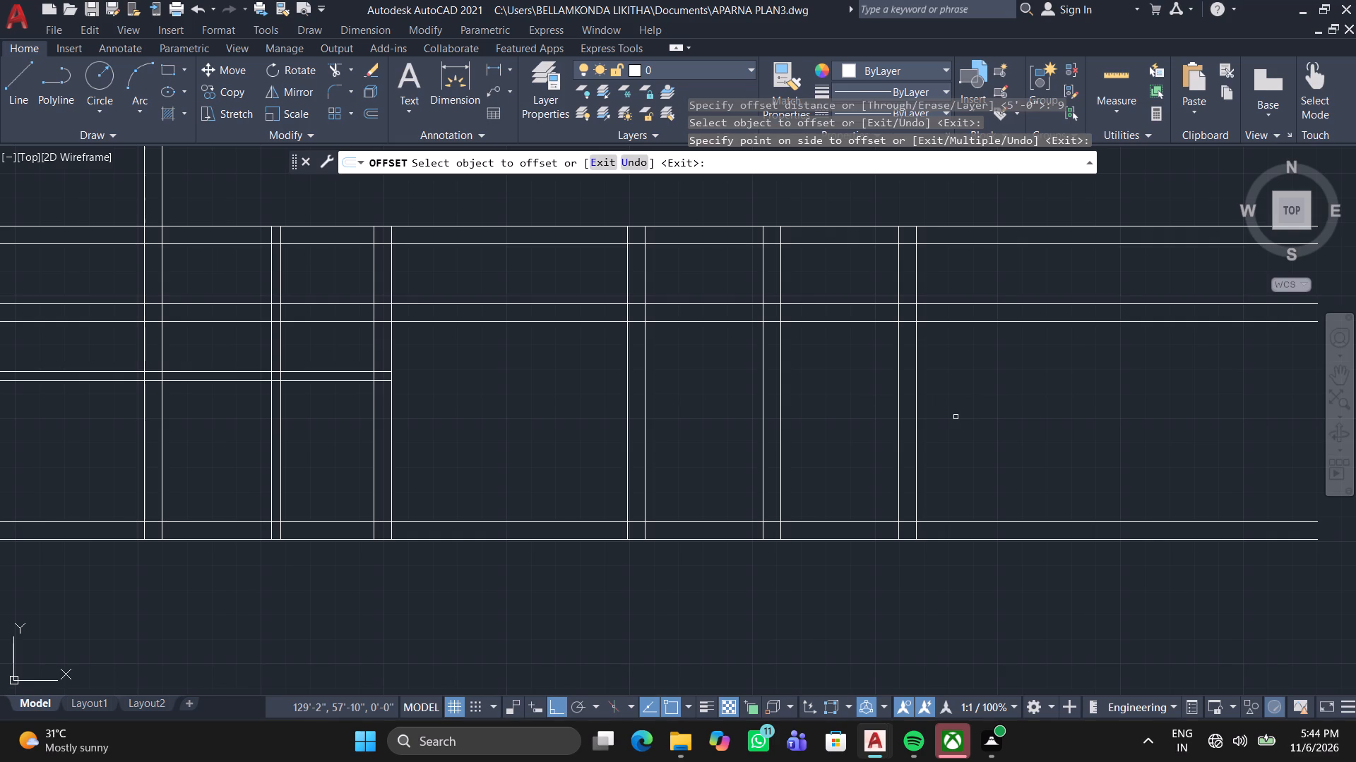
Trim the three pairs of horizontal wall lines crossing the inside of the first large room.
scroll(896, 418, down, 1)
middle_drag(908, 476, 955, 516)
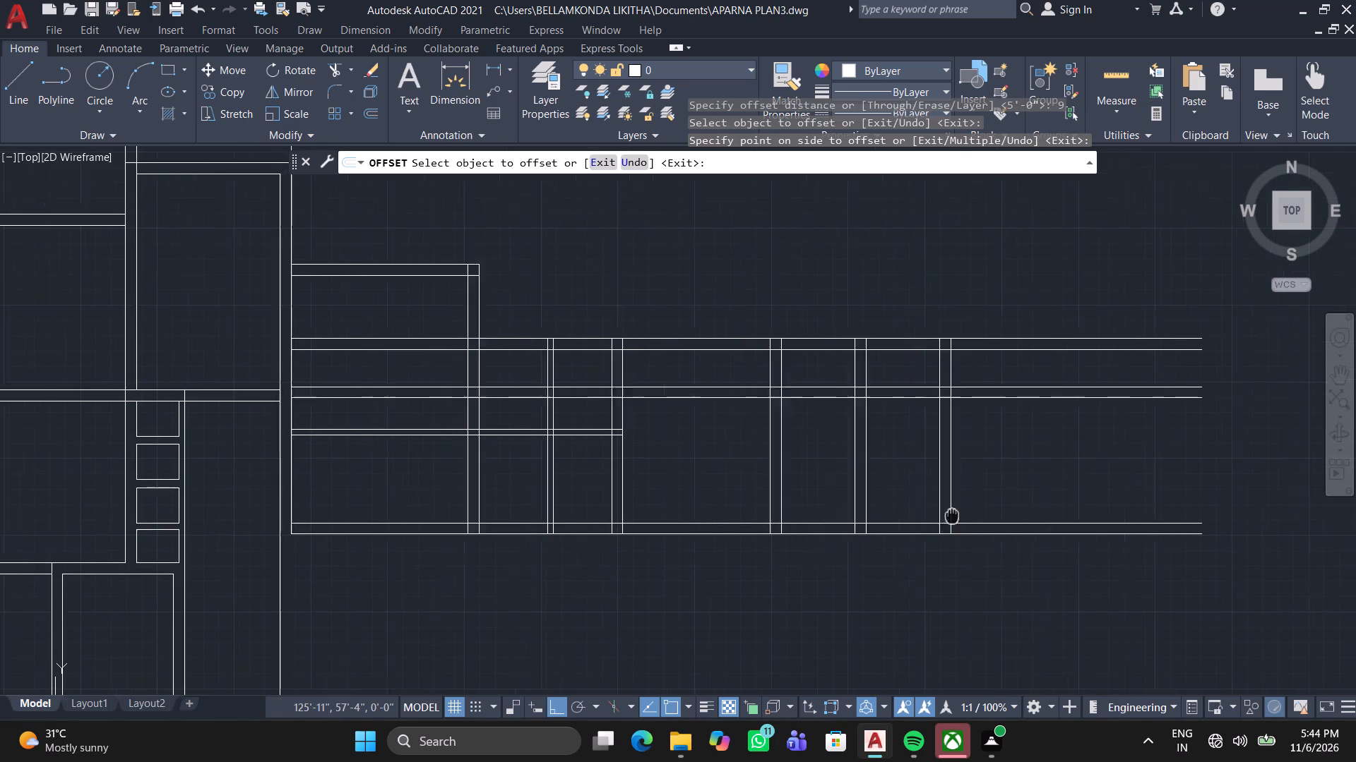
middle_drag(955, 516, 1038, 498)
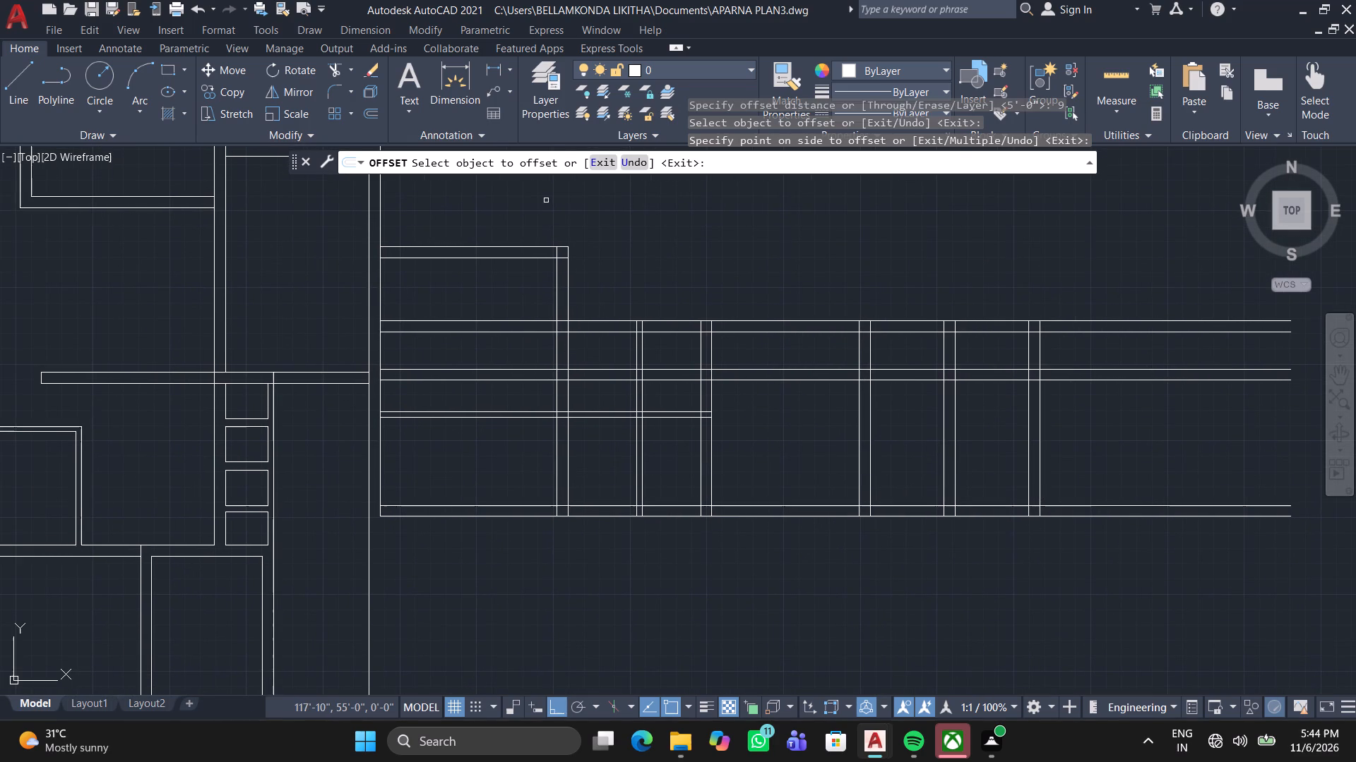
click(335, 68)
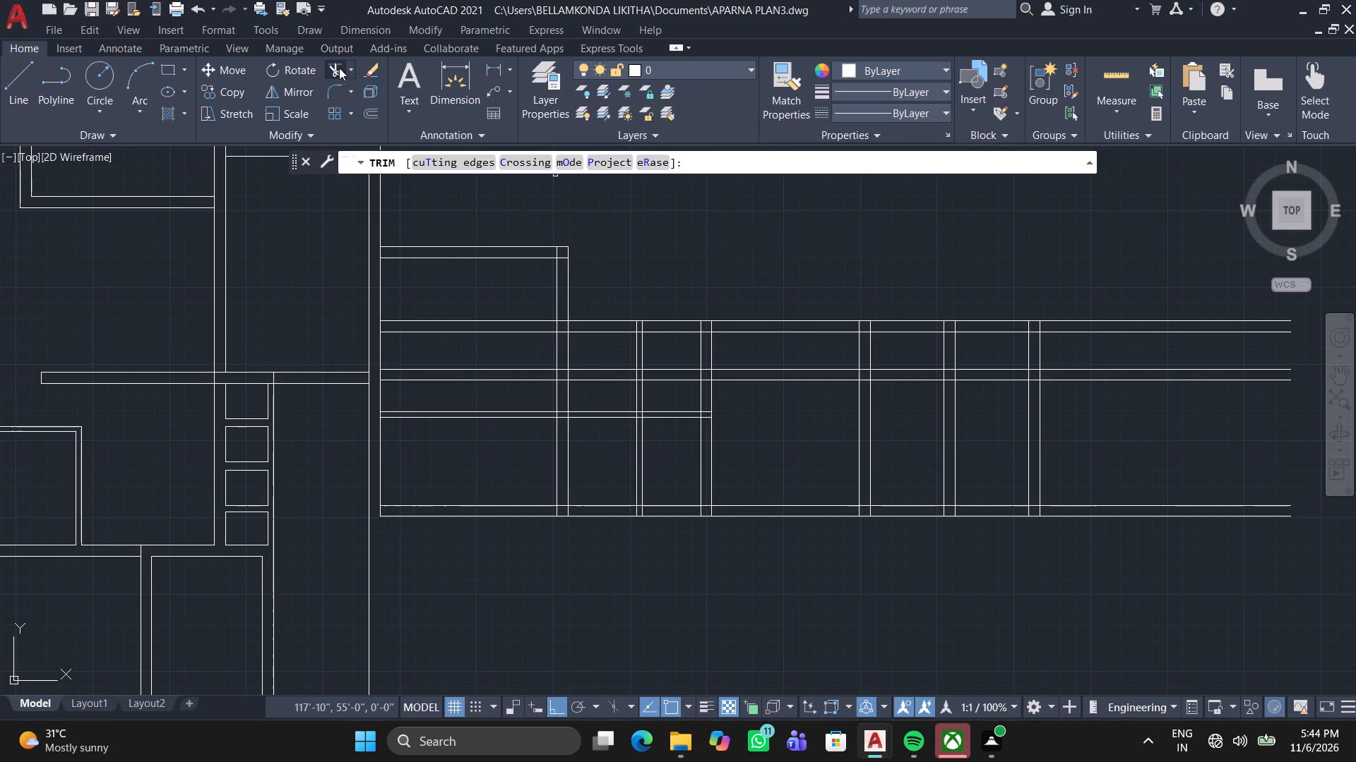
click(478, 440)
click(478, 283)
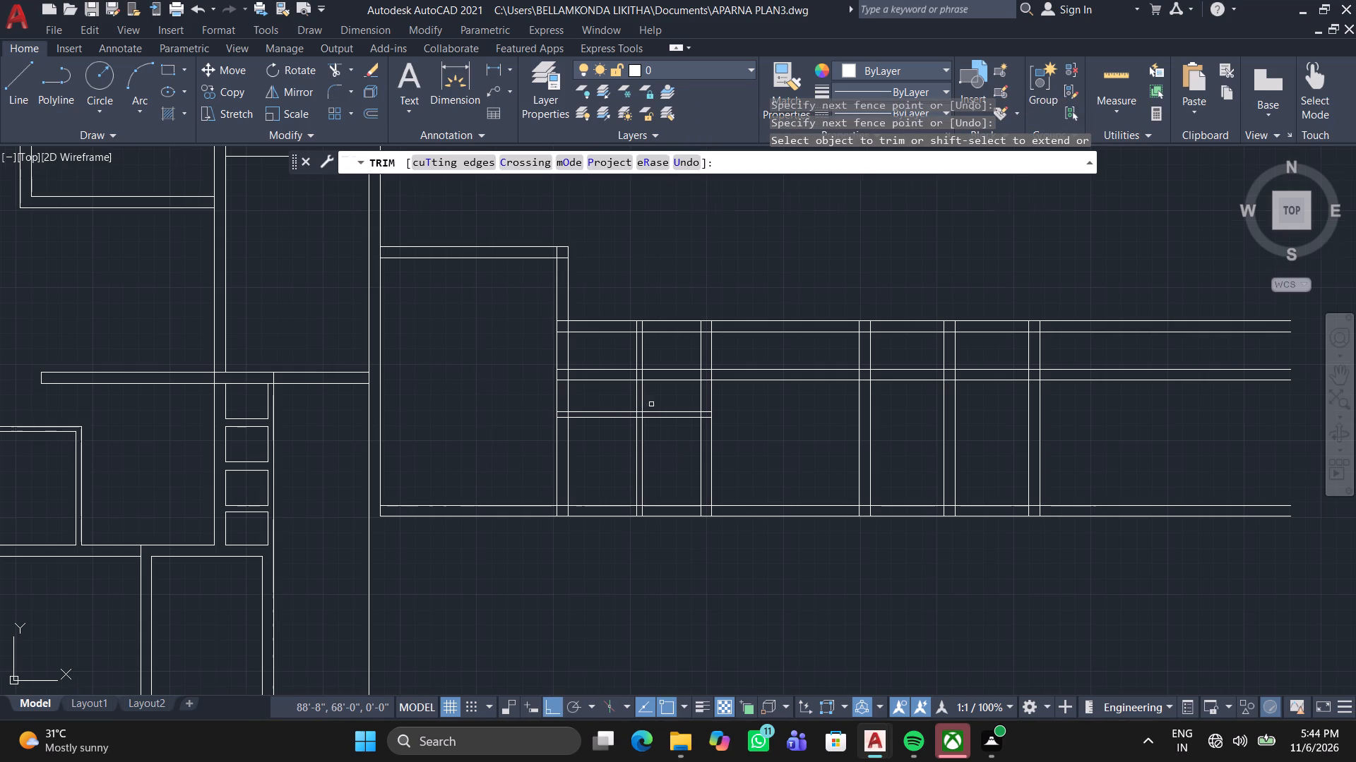
Trim the middle 9" horizontal wall lines out of the three bays to the right of the large room.
scroll(646, 399, up, 2)
double_click(549, 399)
click(533, 311)
click(694, 276)
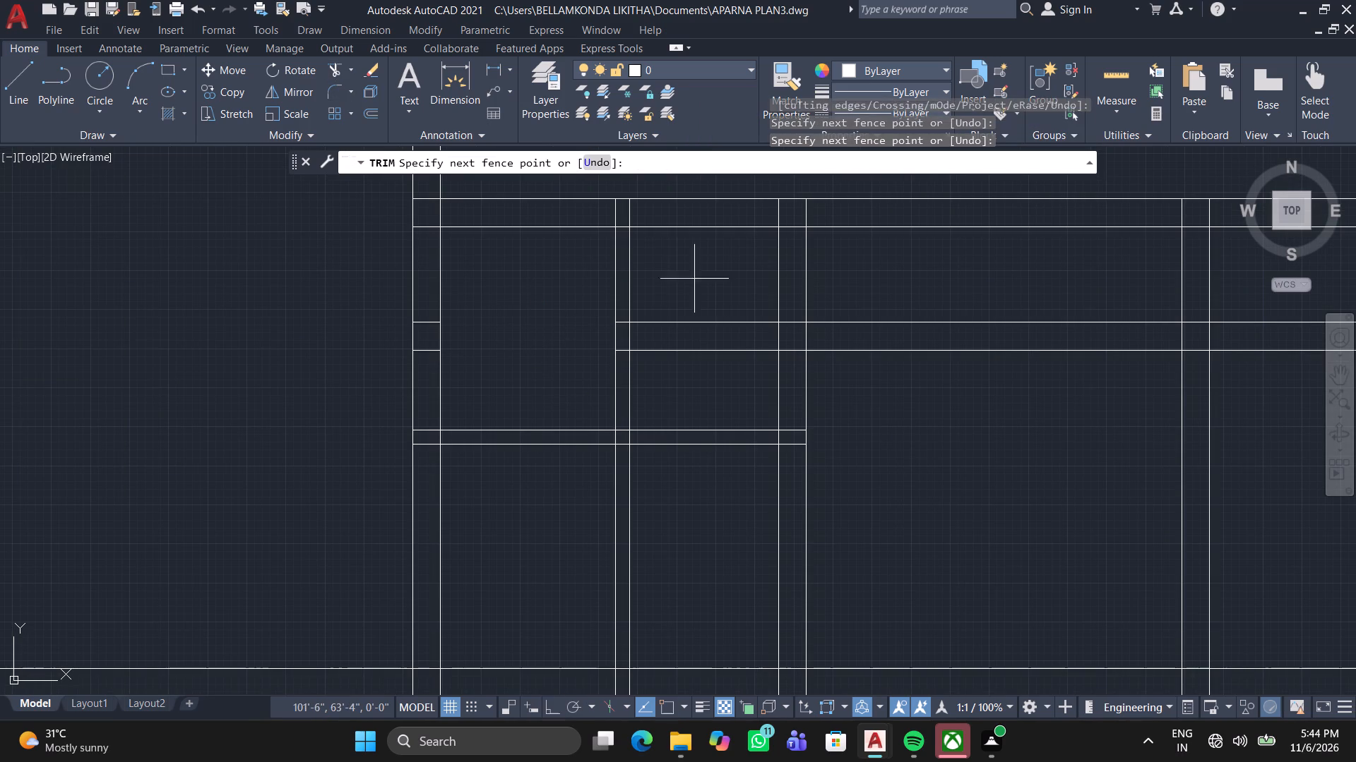
click(668, 393)
scroll(778, 383, down, 2)
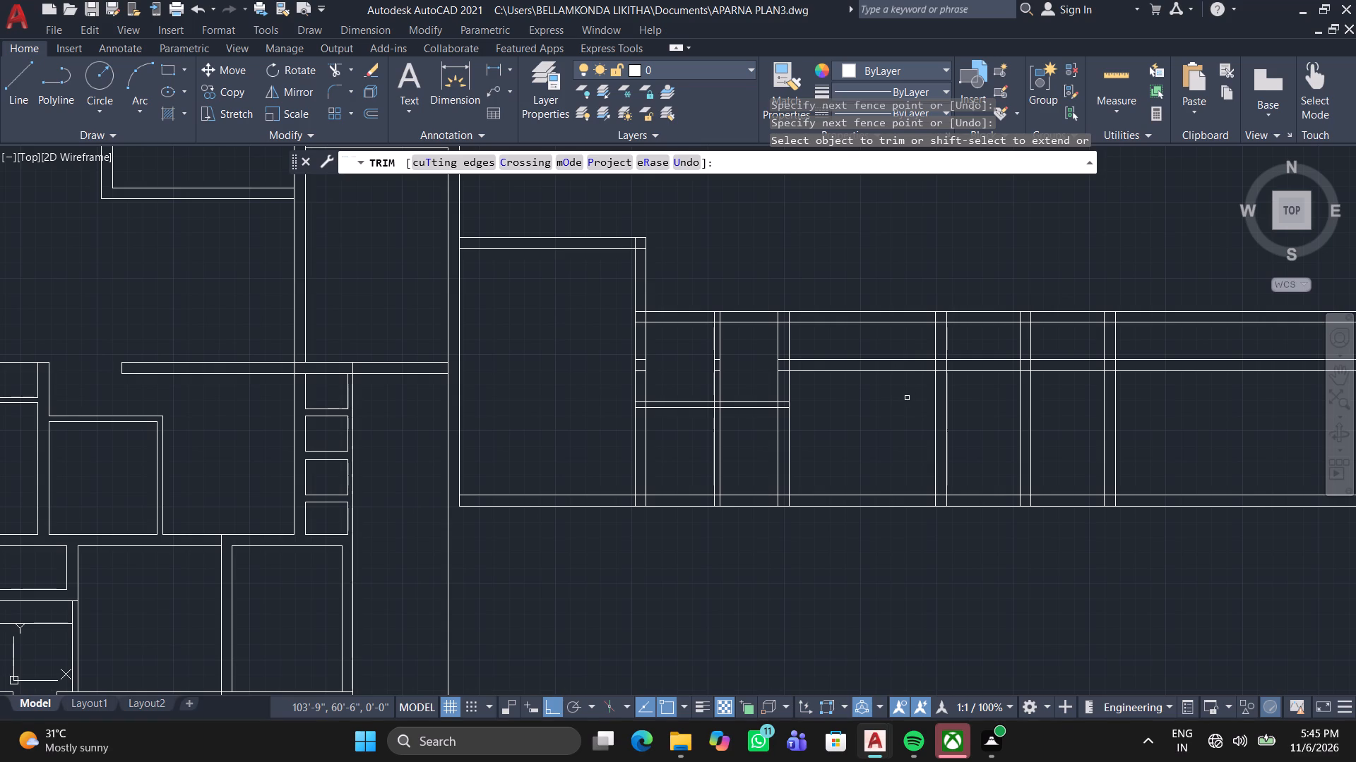
middle_drag(901, 409, 718, 475)
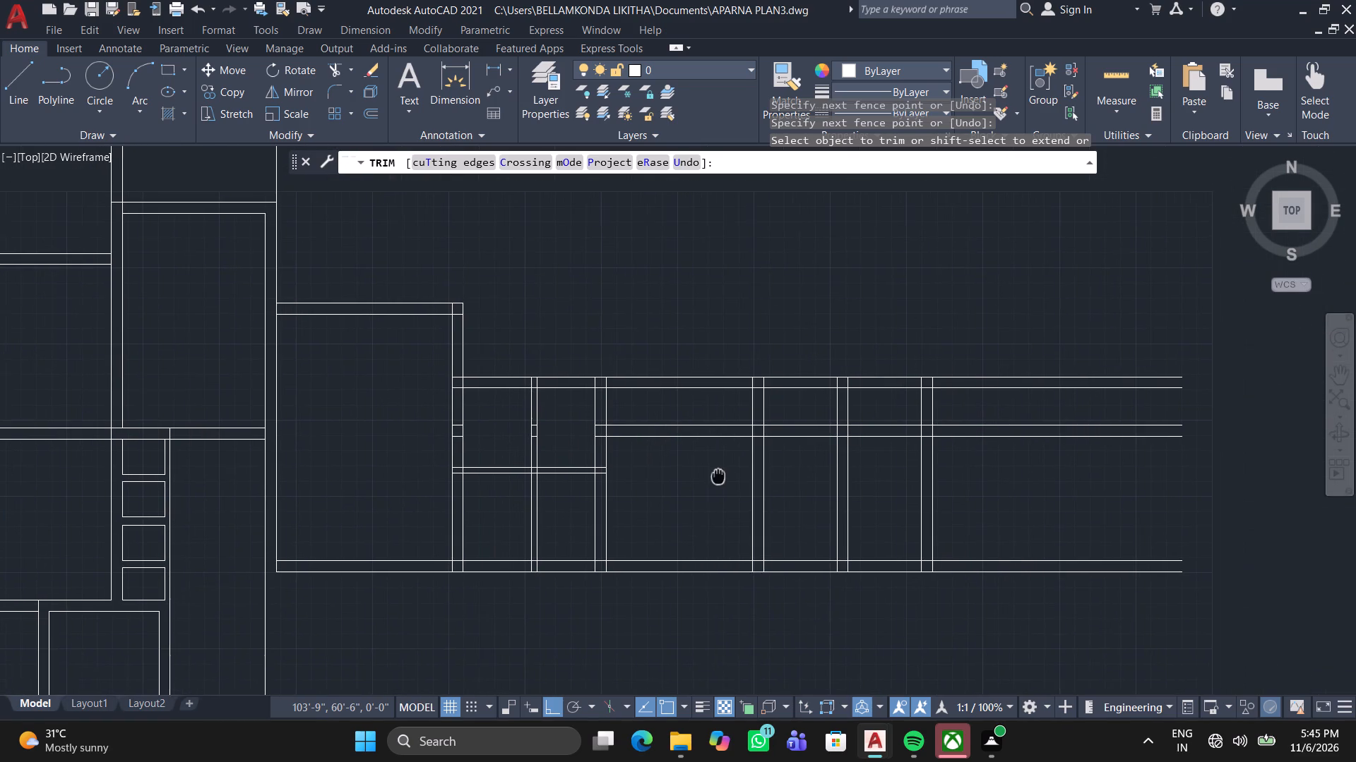
middle_drag(718, 475, 718, 475)
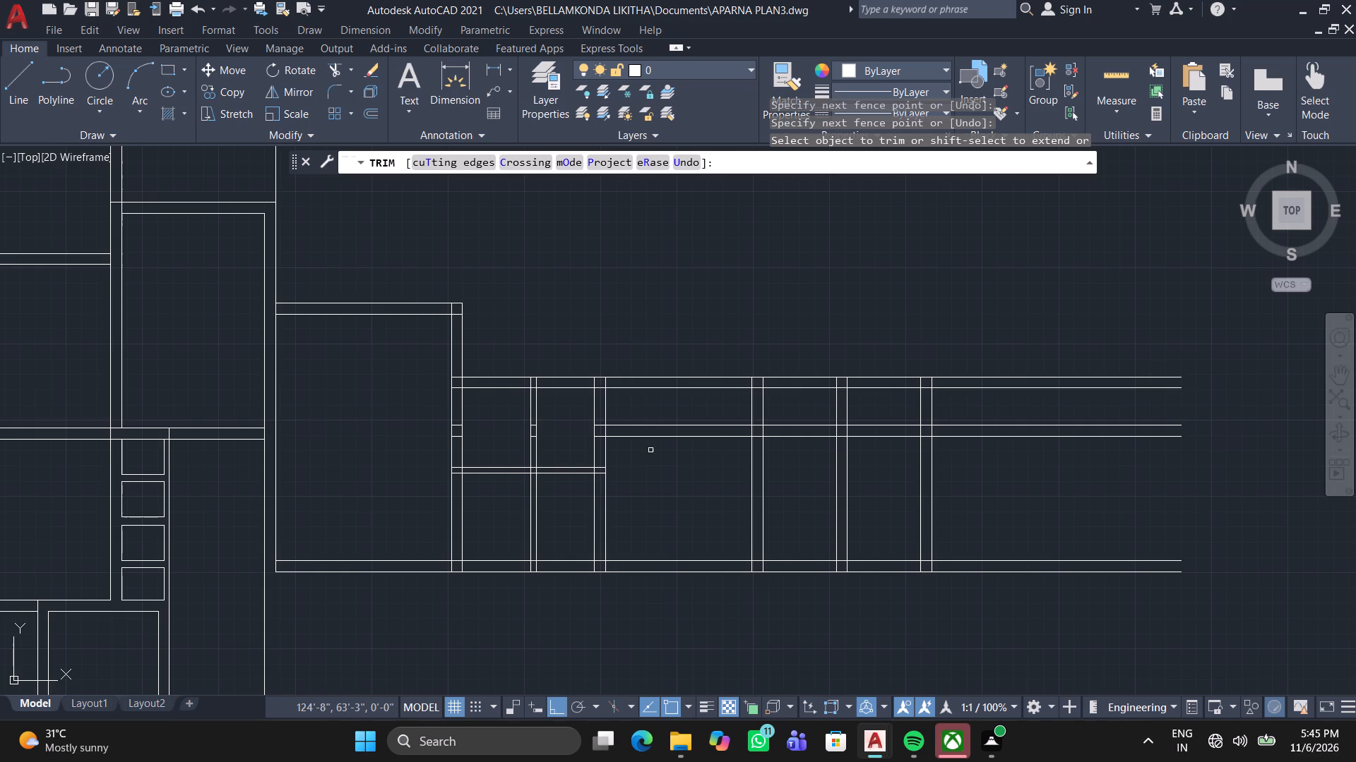
click(684, 401)
click(677, 481)
Trim the top horizontal wall lines across the two narrow bays between the three rightmost vertical walls.
click(807, 410)
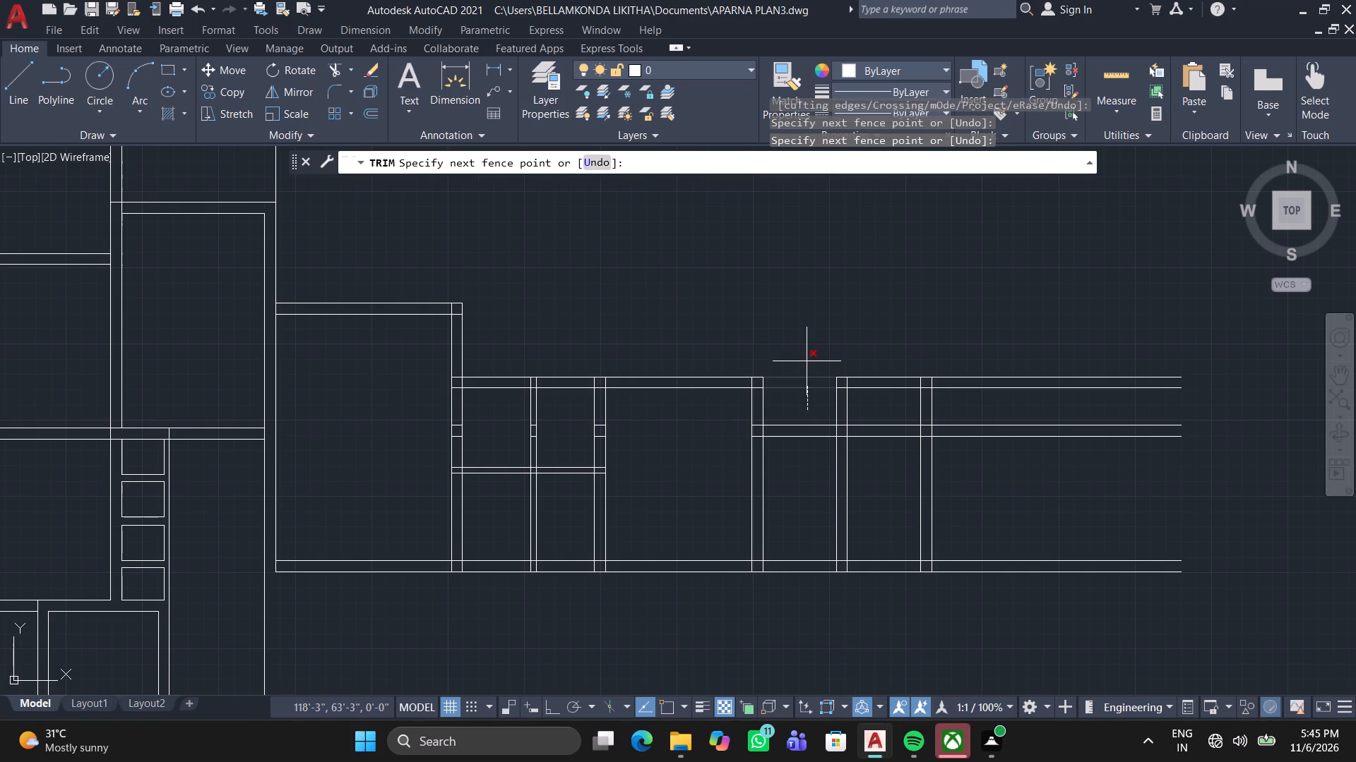
click(807, 361)
click(884, 422)
click(884, 360)
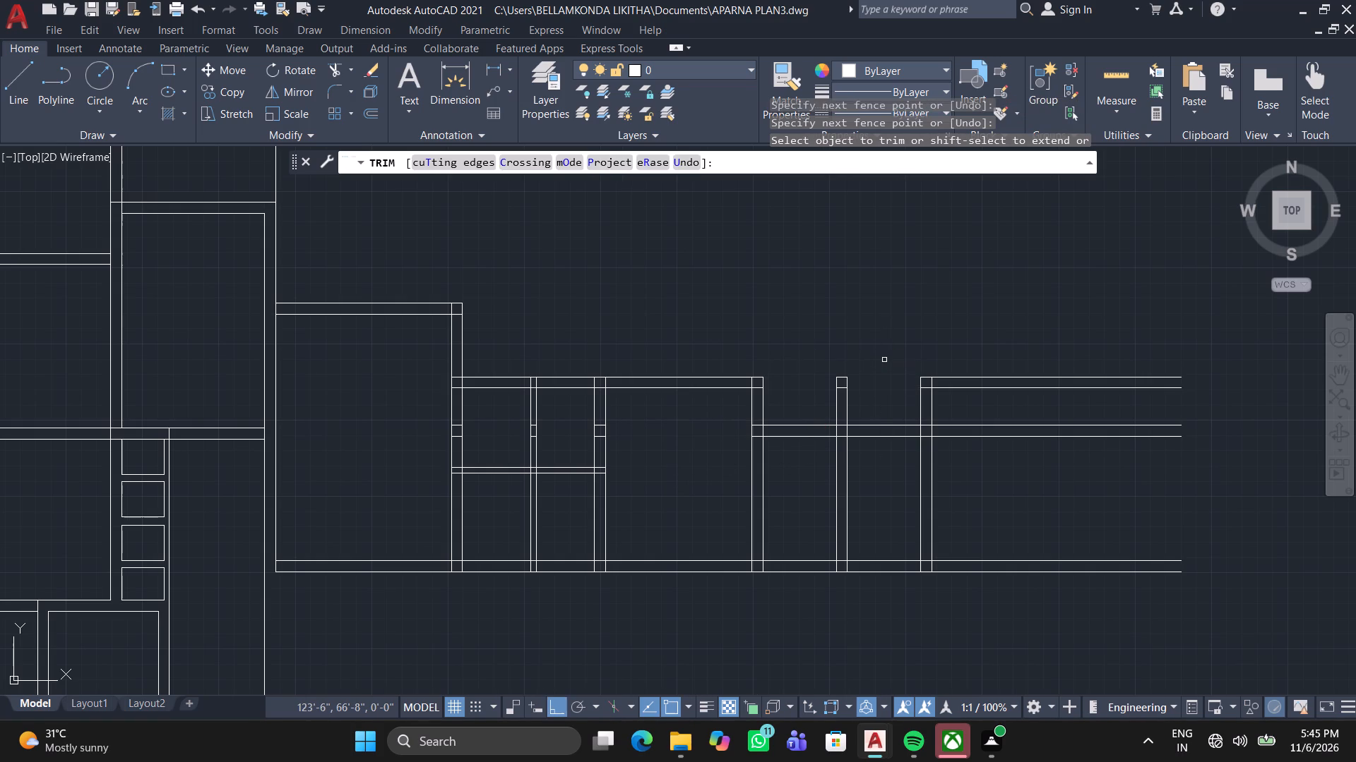
Trim the two rightmost vertical walls above the middle horizontal wall and remove the leftover square above the first of them.
scroll(843, 385, up, 2)
click(784, 418)
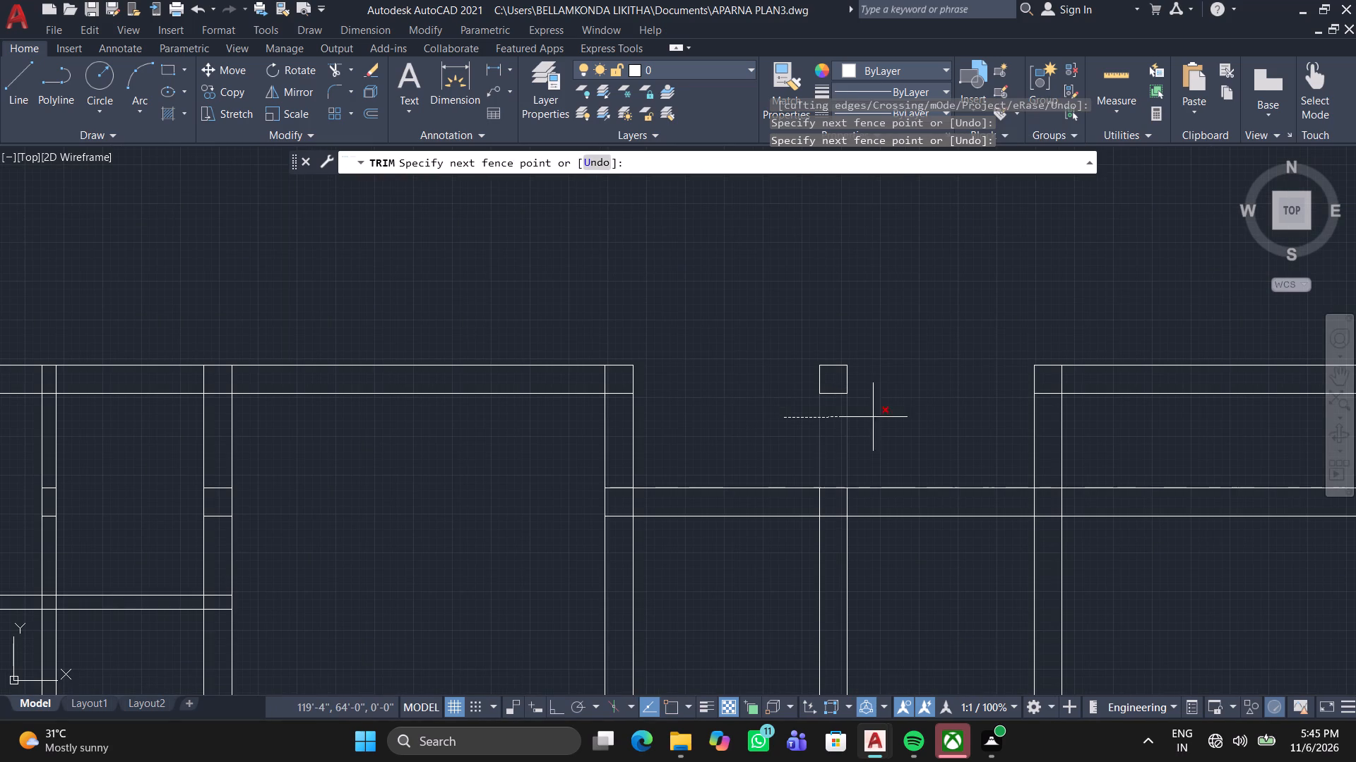
click(1176, 418)
click(773, 437)
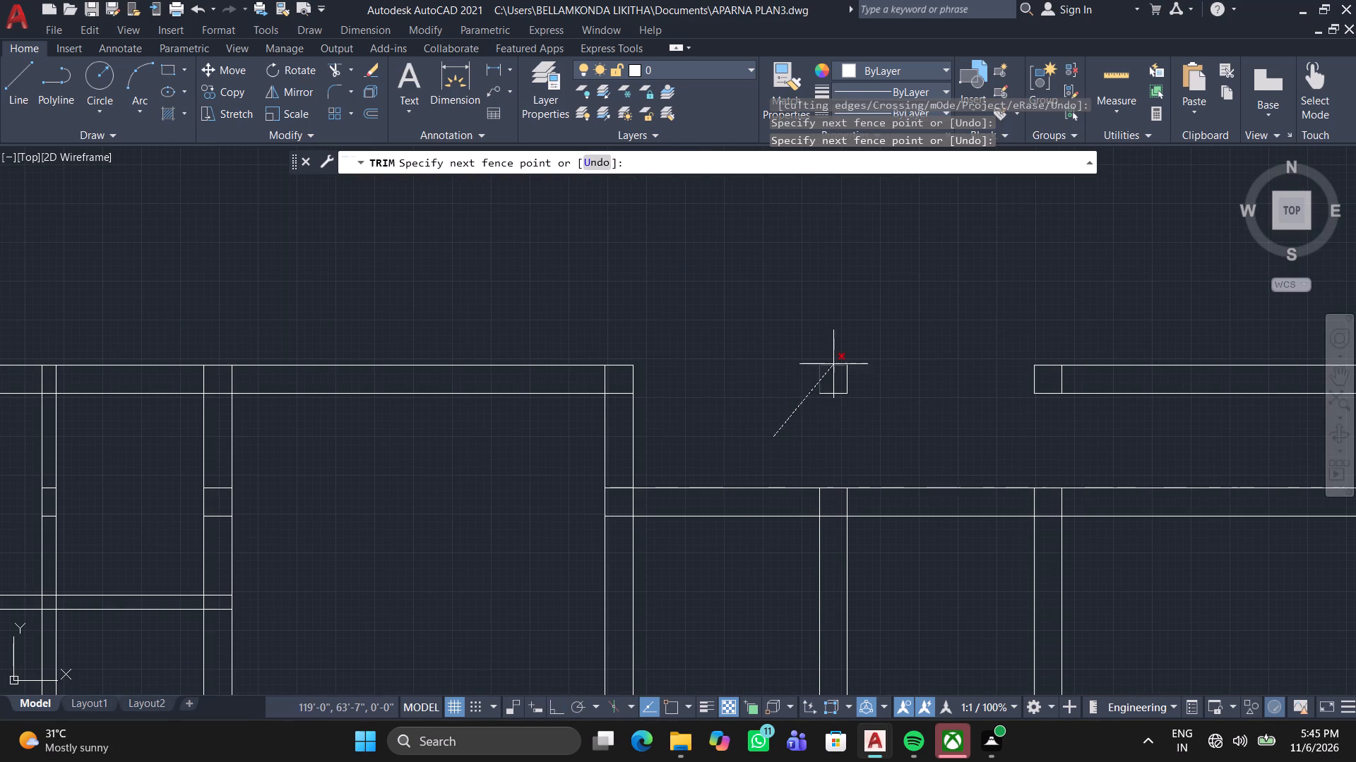
click(843, 362)
double_click(828, 406)
click(869, 362)
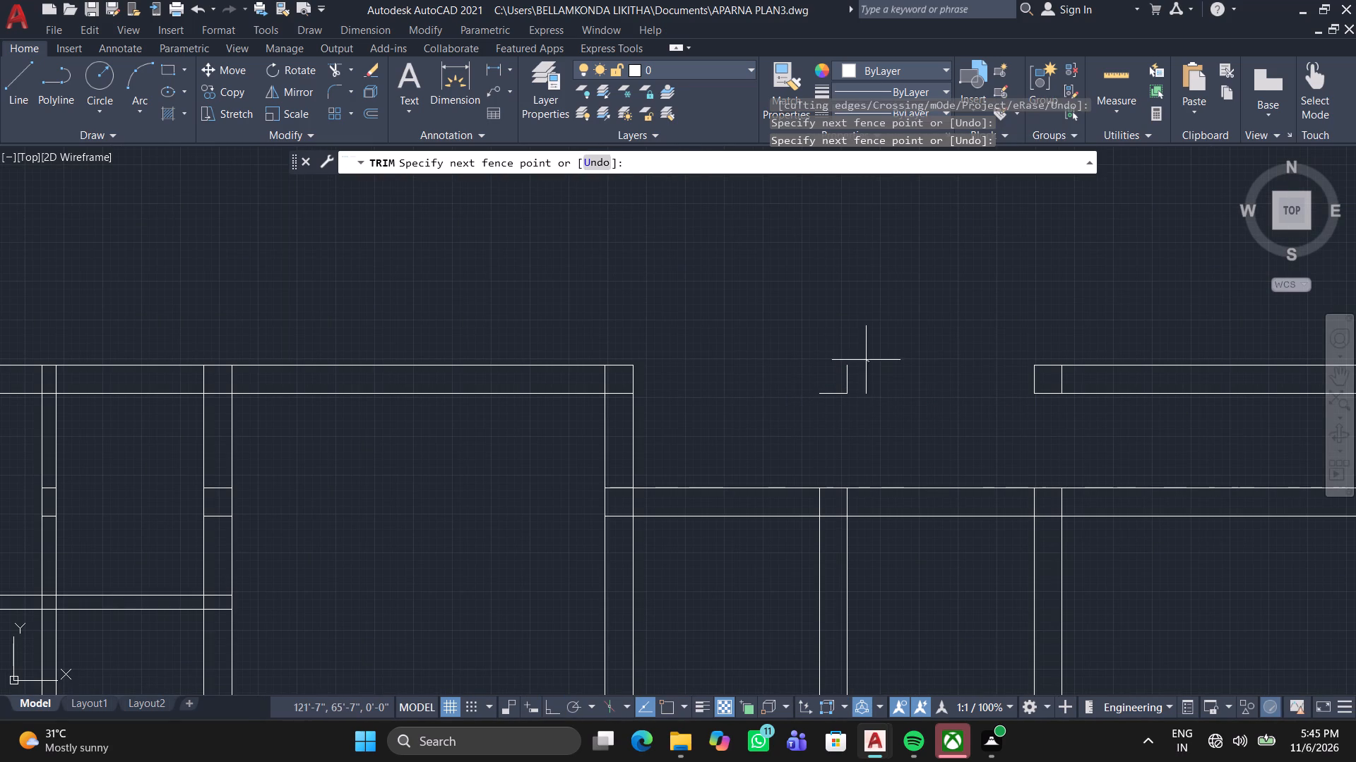
click(820, 407)
Trim away the top wall lines running right beyond the last vertical wall, along with the leftover square above it.
middle_drag(1030, 421, 848, 425)
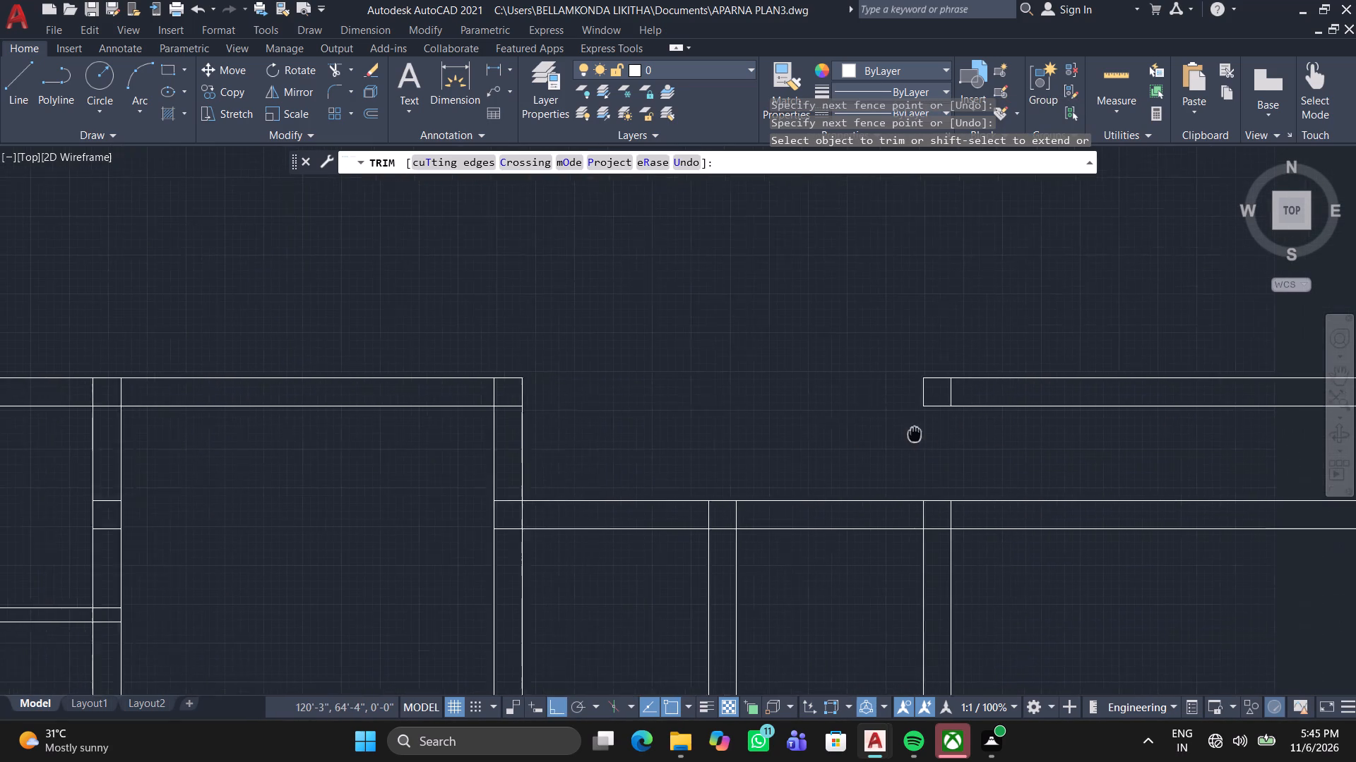
middle_drag(848, 425, 774, 420)
click(945, 414)
drag(862, 298, 862, 316)
click(777, 409)
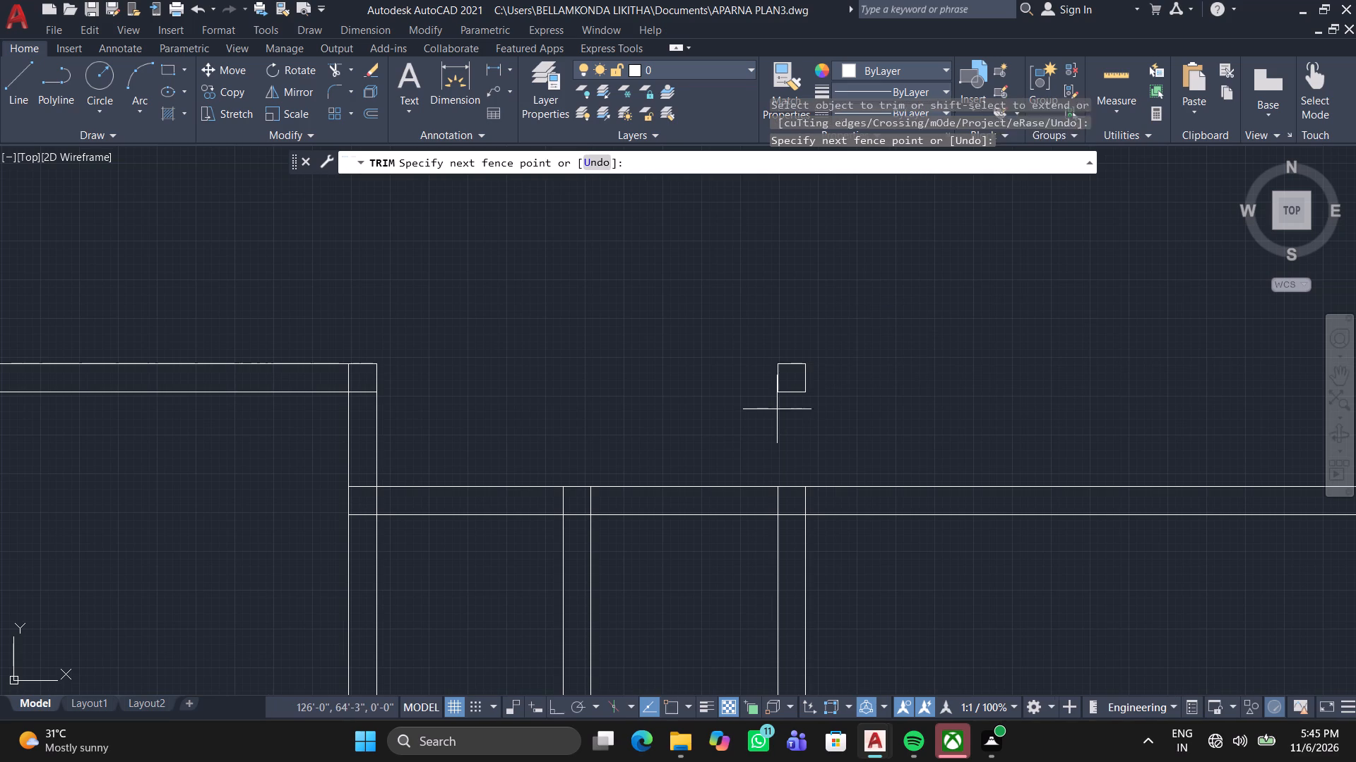
click(827, 367)
click(713, 377)
click(872, 385)
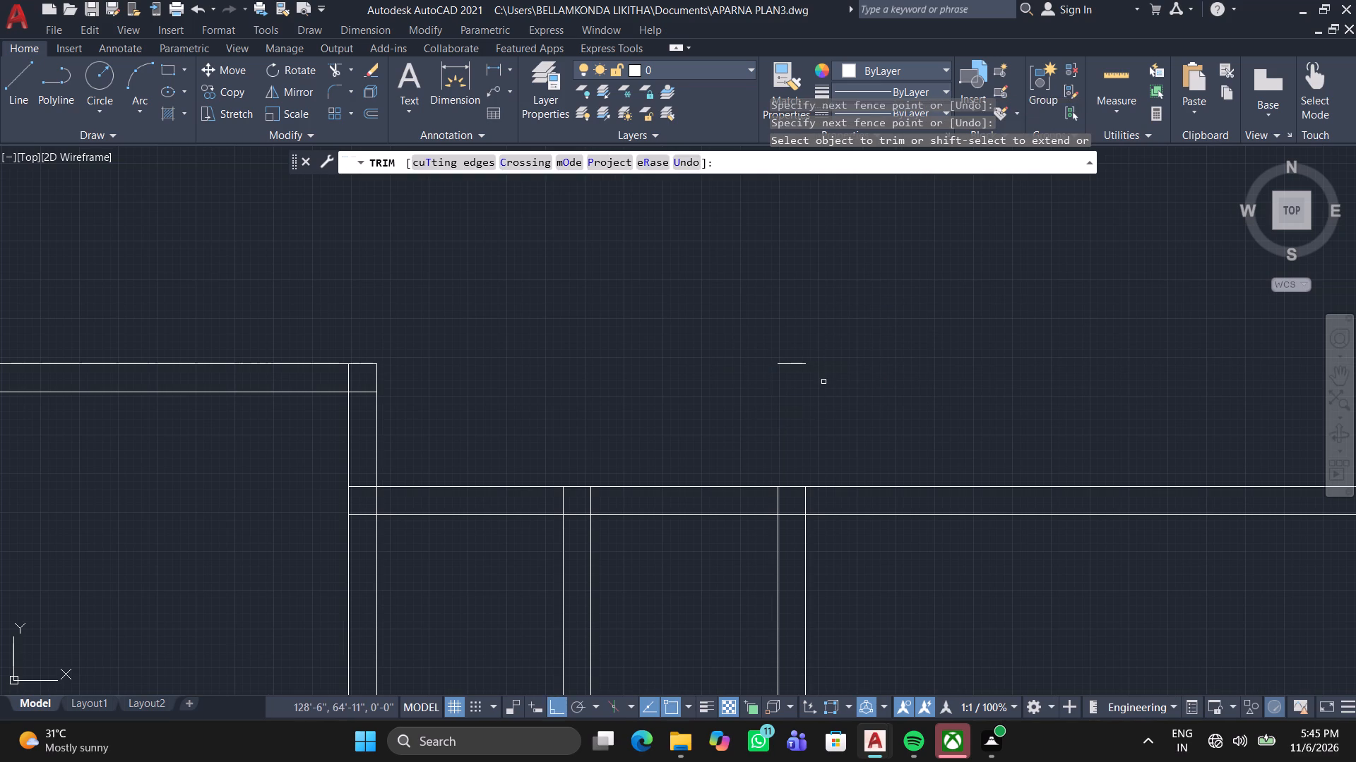
click(813, 382)
click(792, 344)
scroll(798, 382, down, 1)
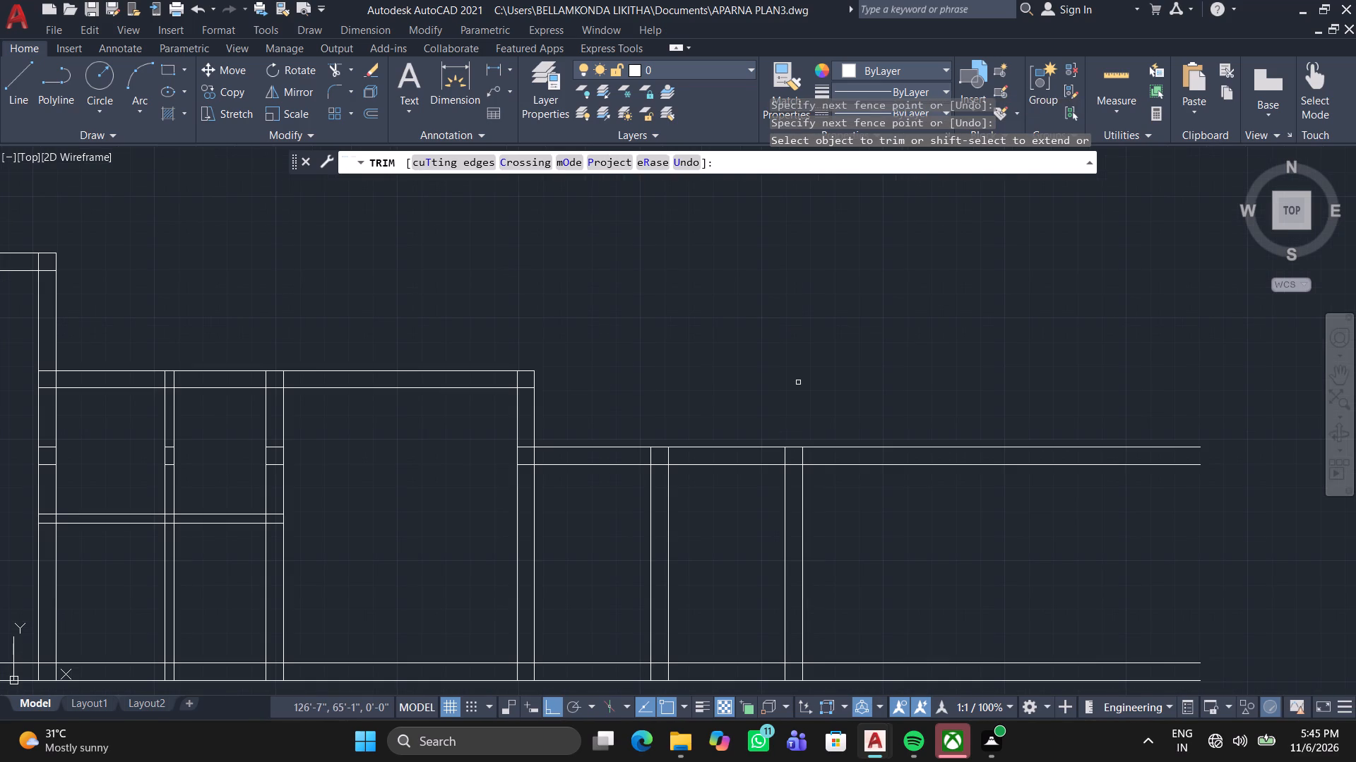
key(space)
Offset the upper line of the remaining horizontal wall above the narrow bays 9'4" upward.
scroll(709, 389, down, 1)
middle_drag(709, 389, 706, 397)
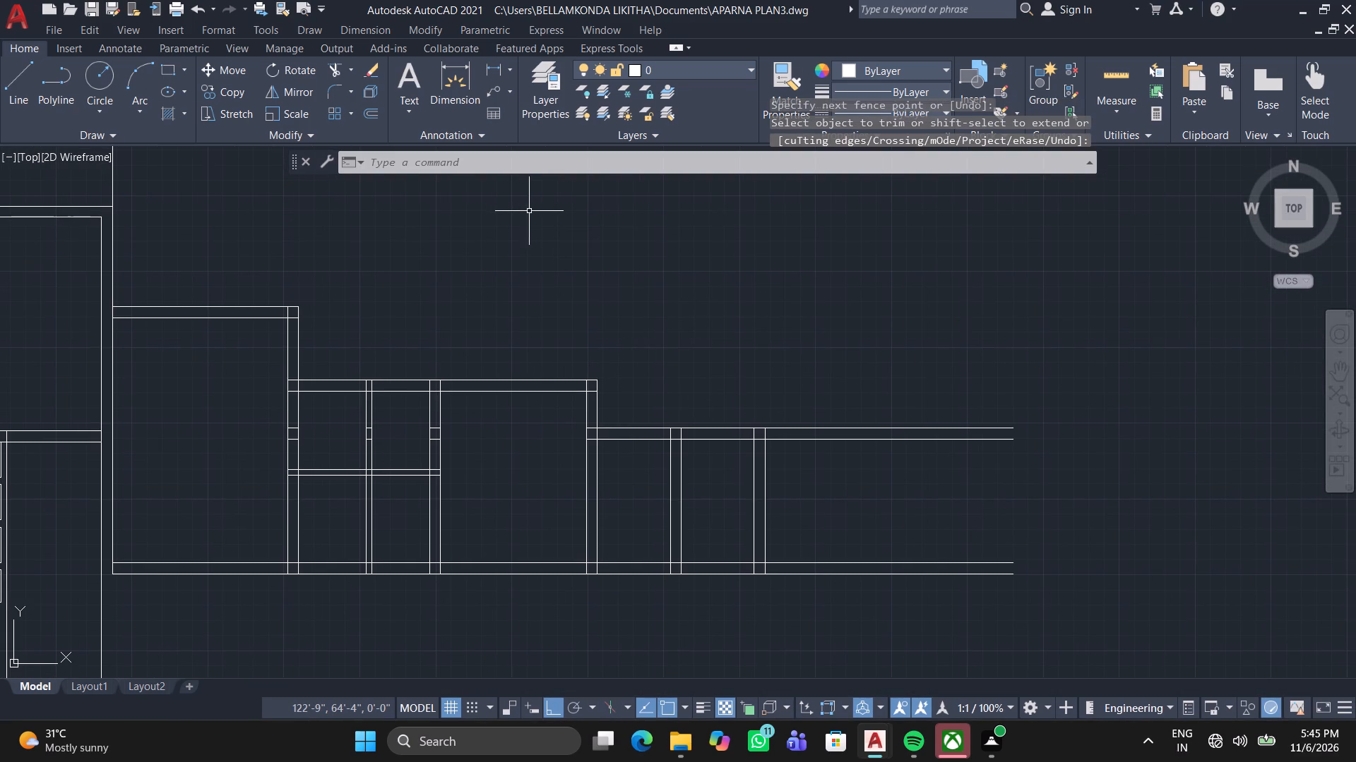
click(379, 112)
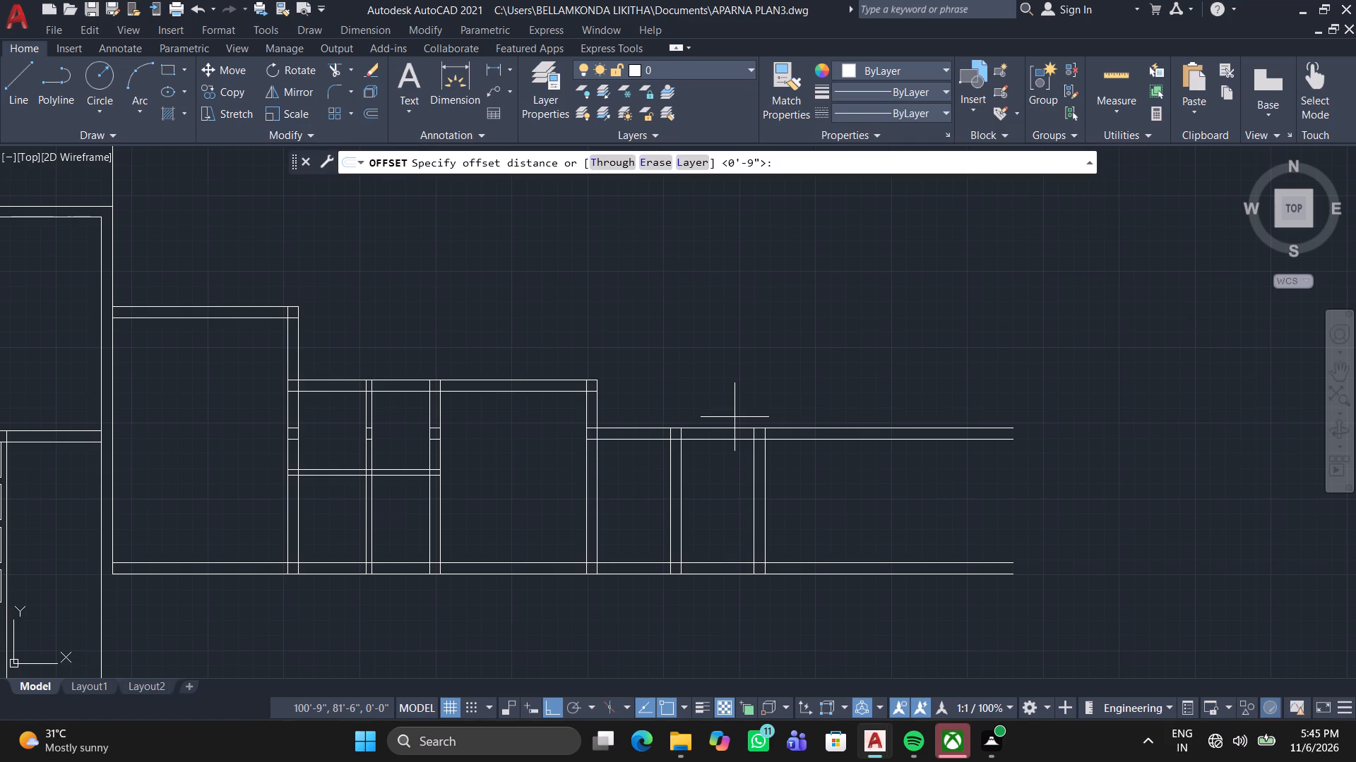
text(9'4)
key(Return)
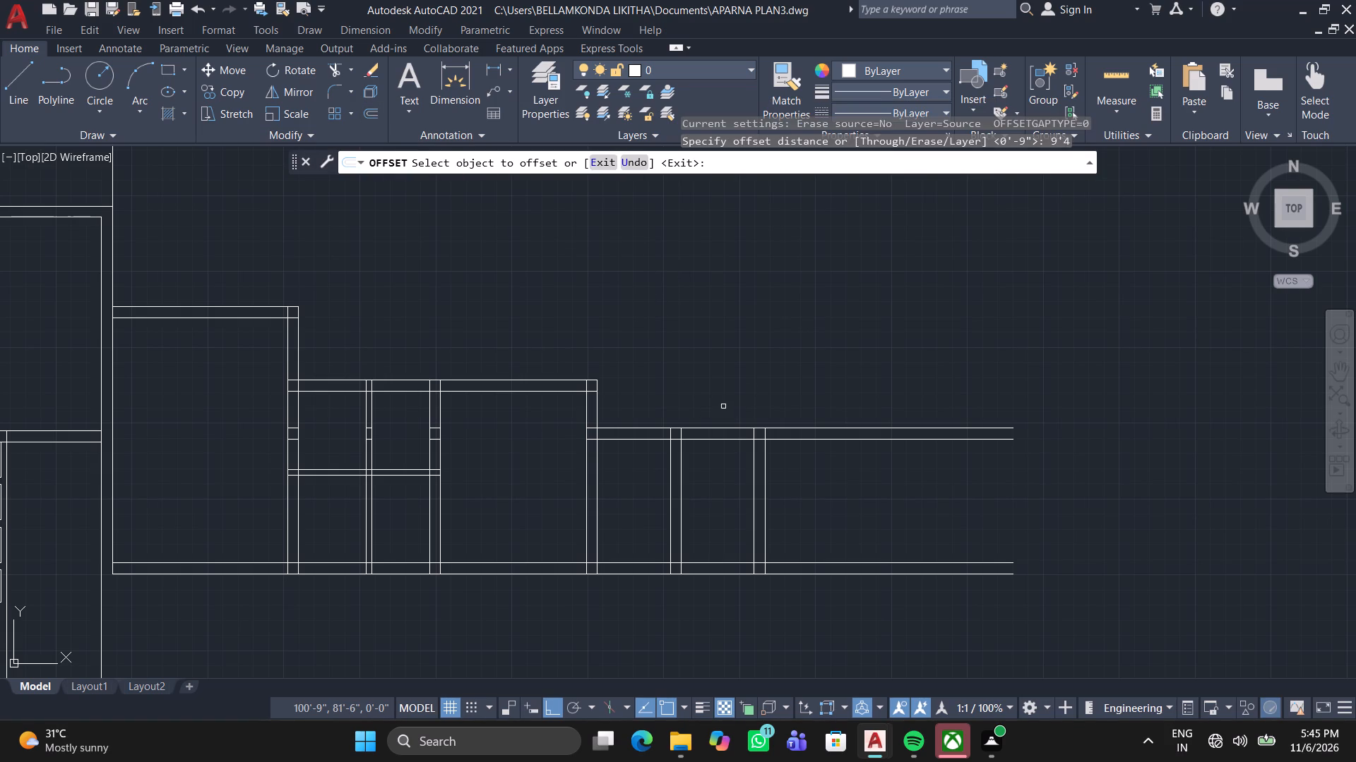
click(730, 429)
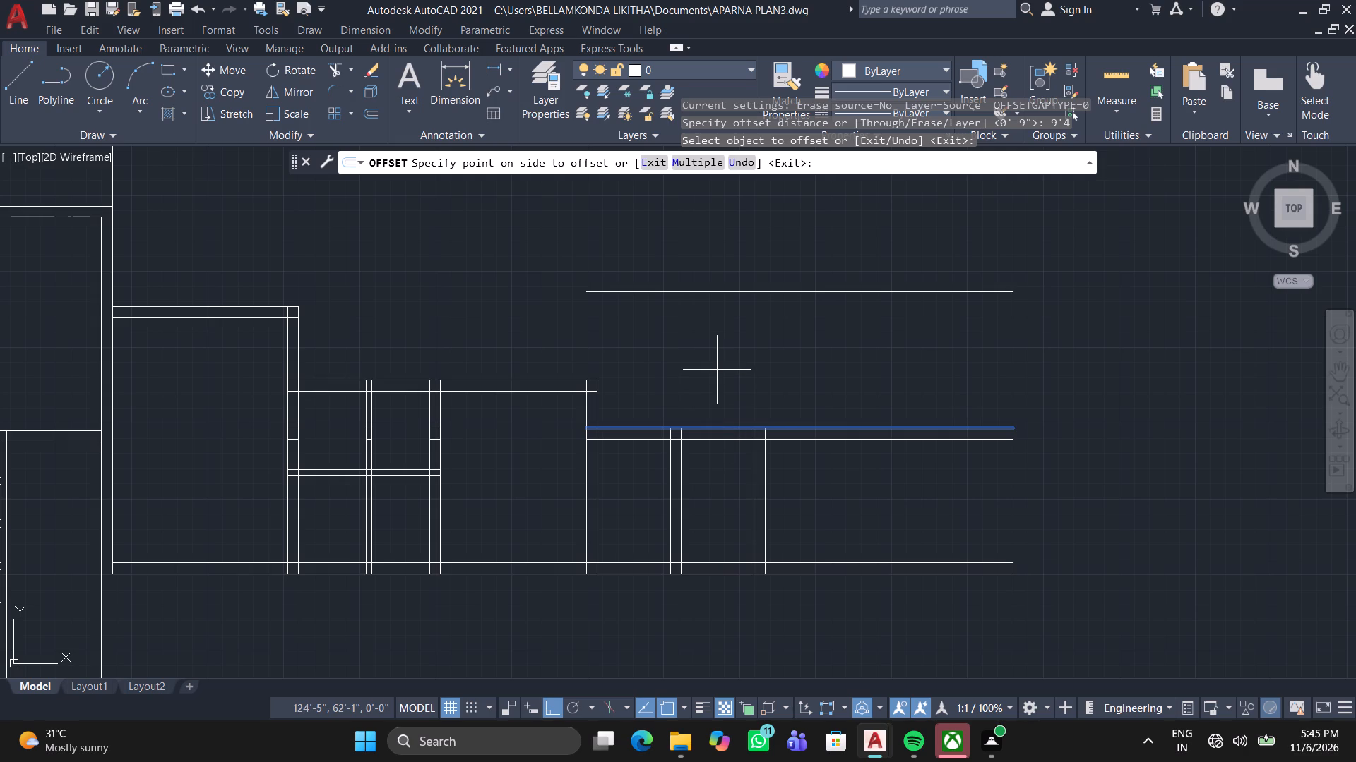
scroll(693, 365, up, 1)
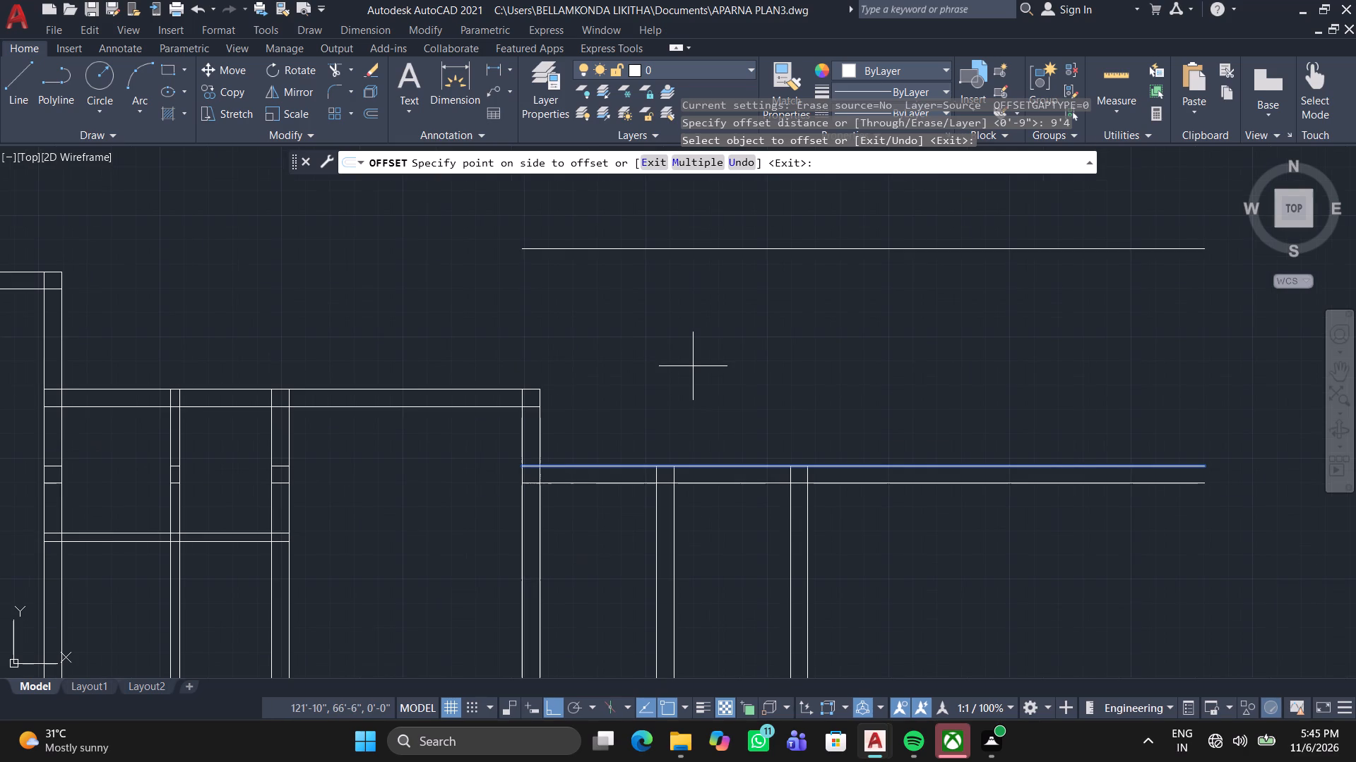
click(693, 366)
key(space)
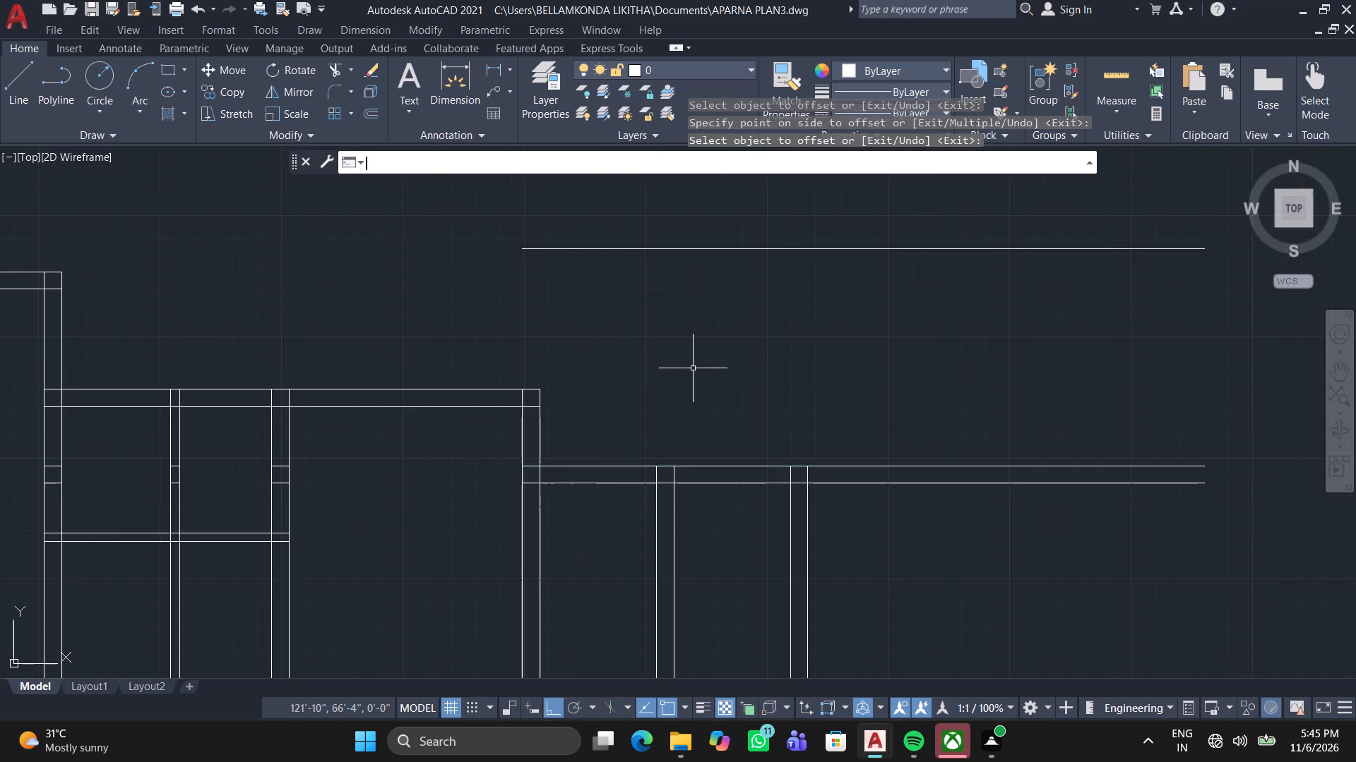
Offset the new upper horizontal line 9" upward to form a wall.
key(space)
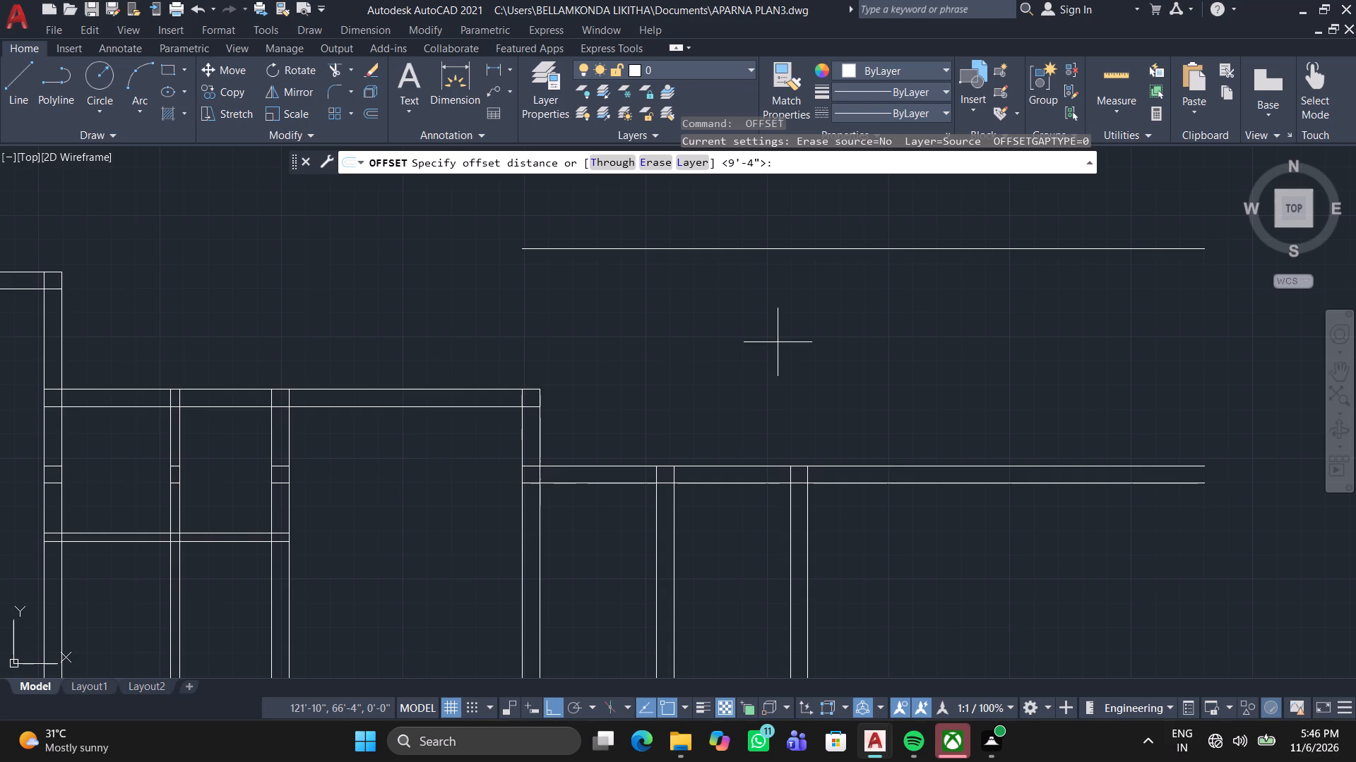
scroll(778, 342, down, 1)
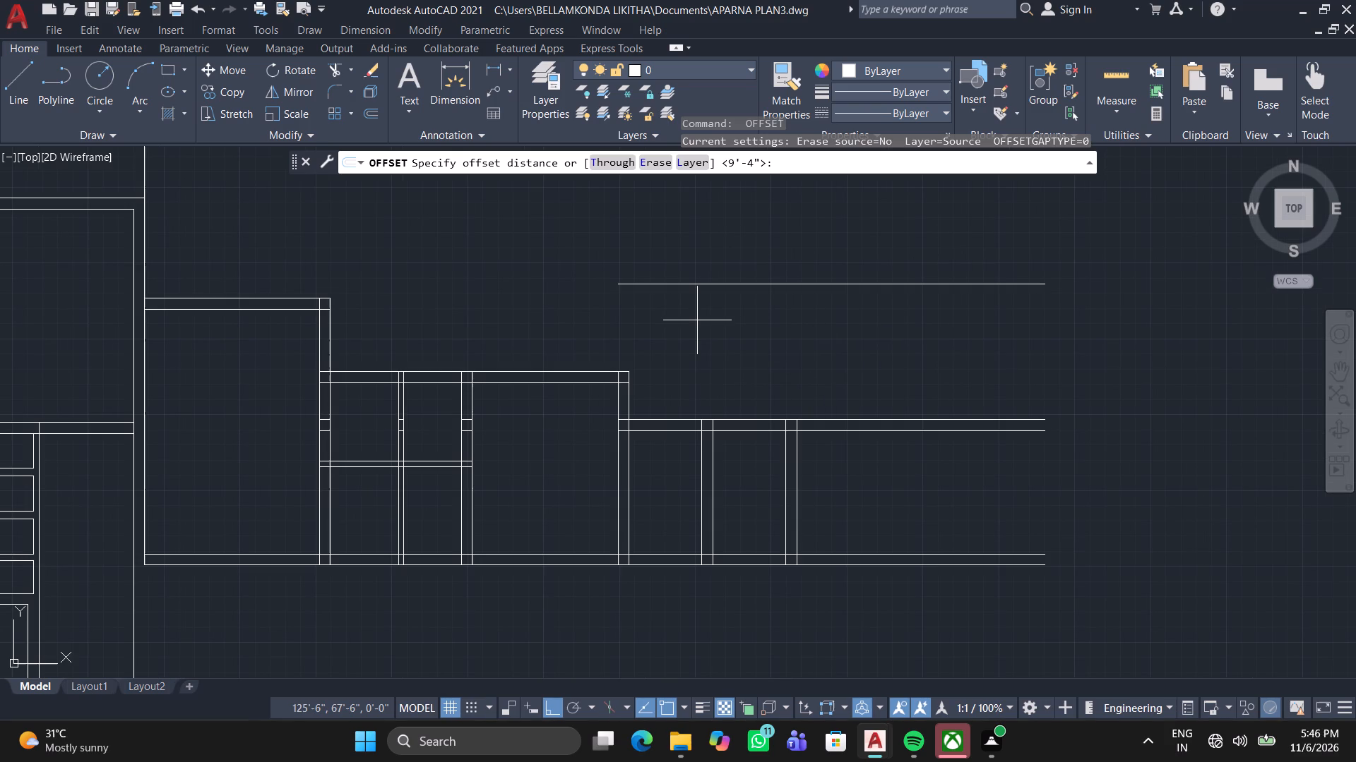
key(9)
key(Return)
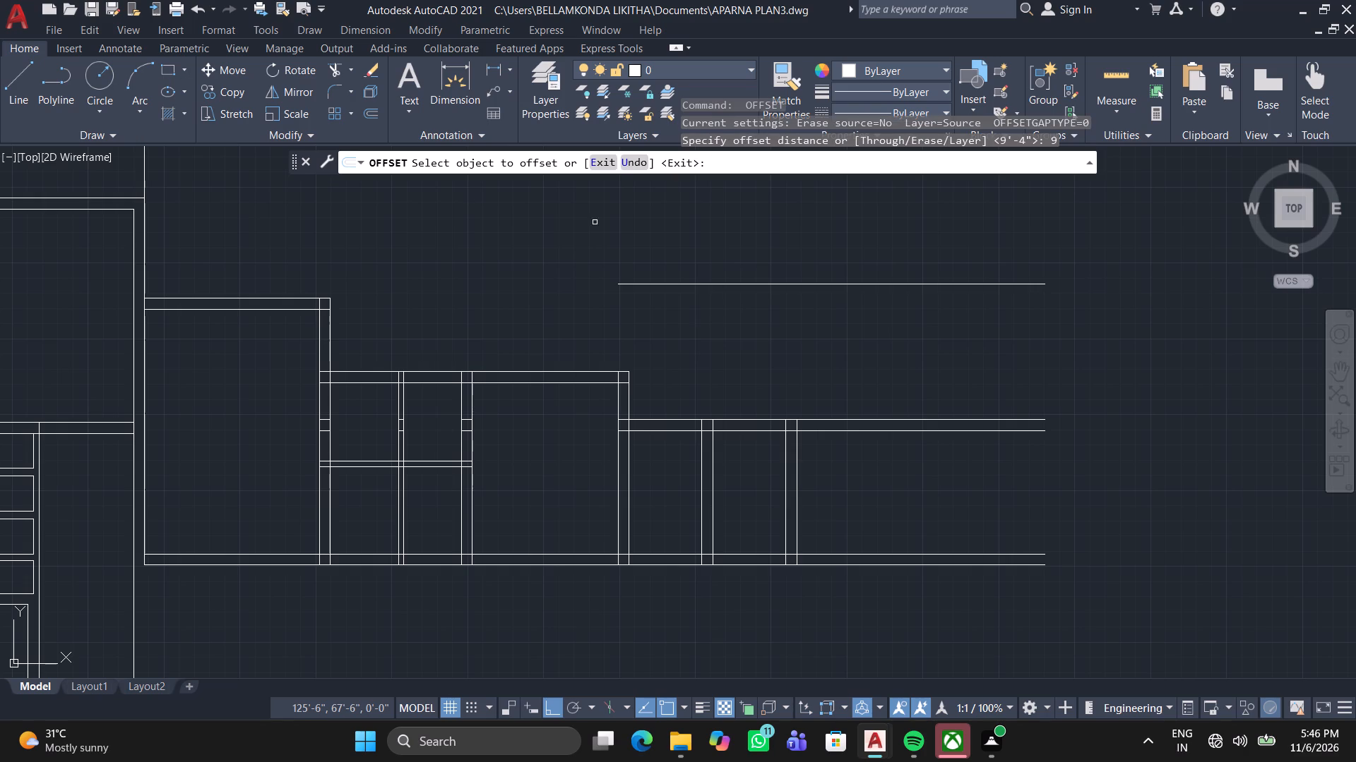
click(727, 286)
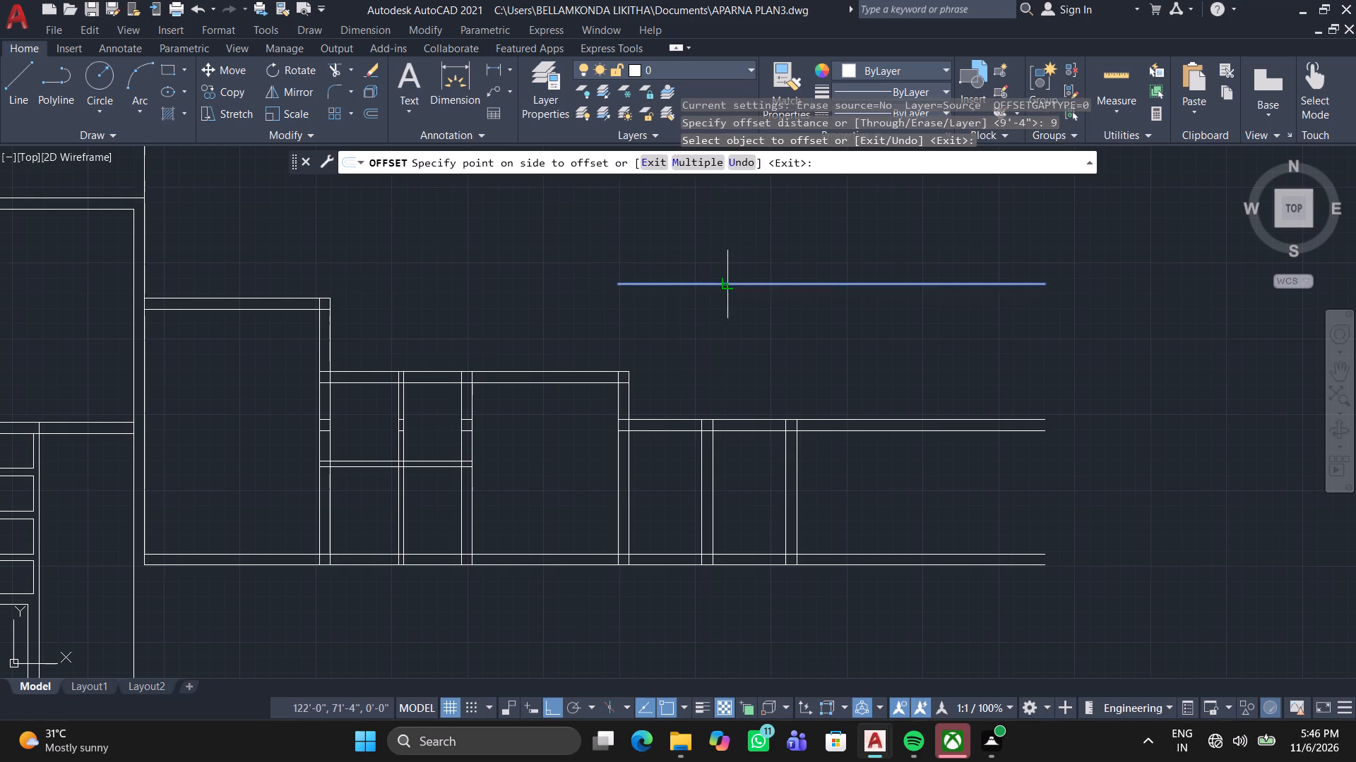
click(715, 238)
key(space)
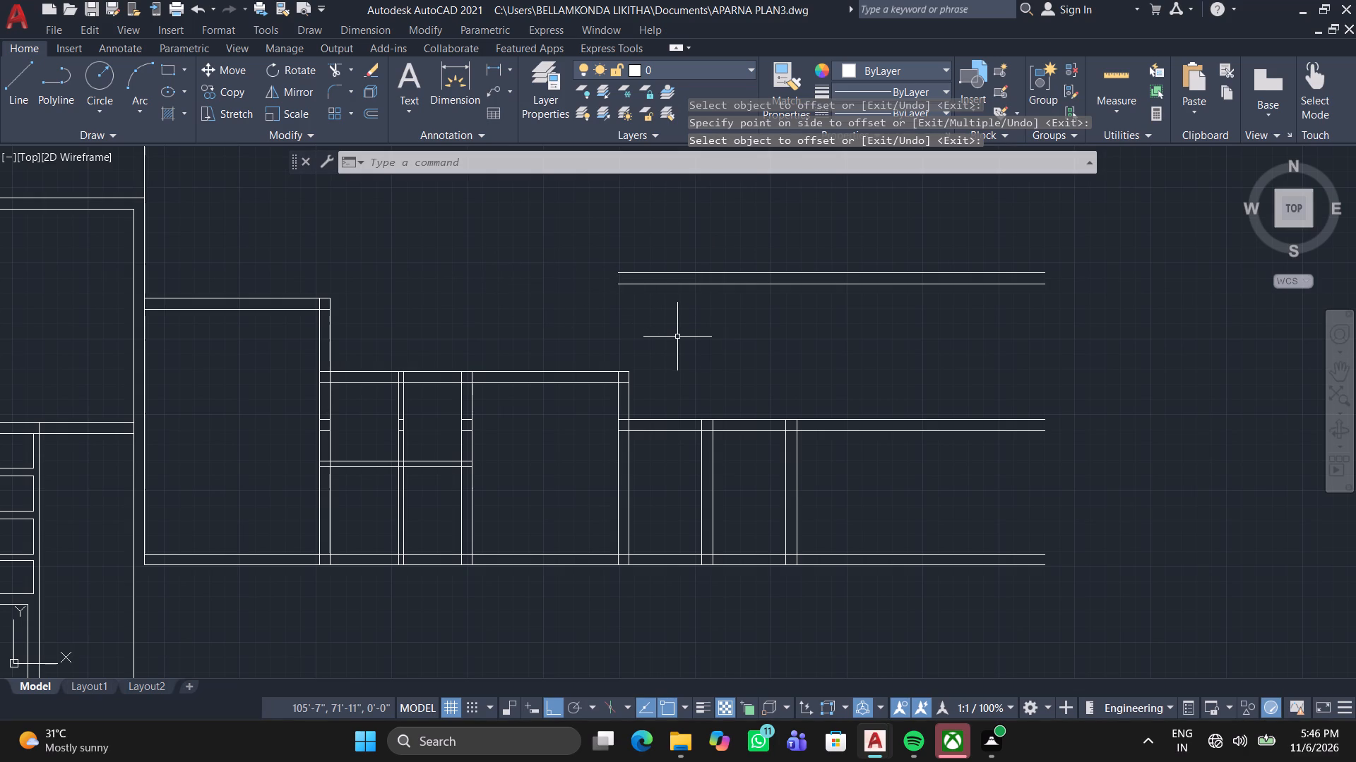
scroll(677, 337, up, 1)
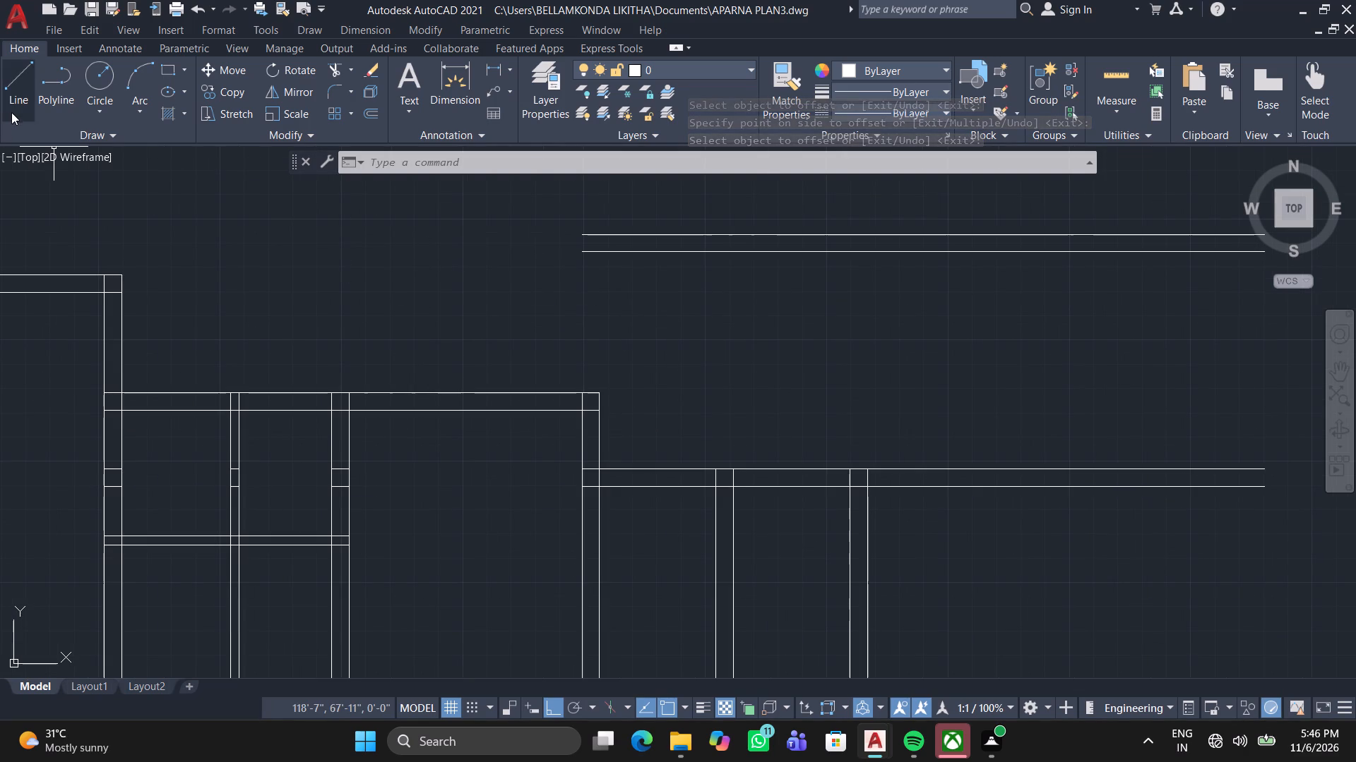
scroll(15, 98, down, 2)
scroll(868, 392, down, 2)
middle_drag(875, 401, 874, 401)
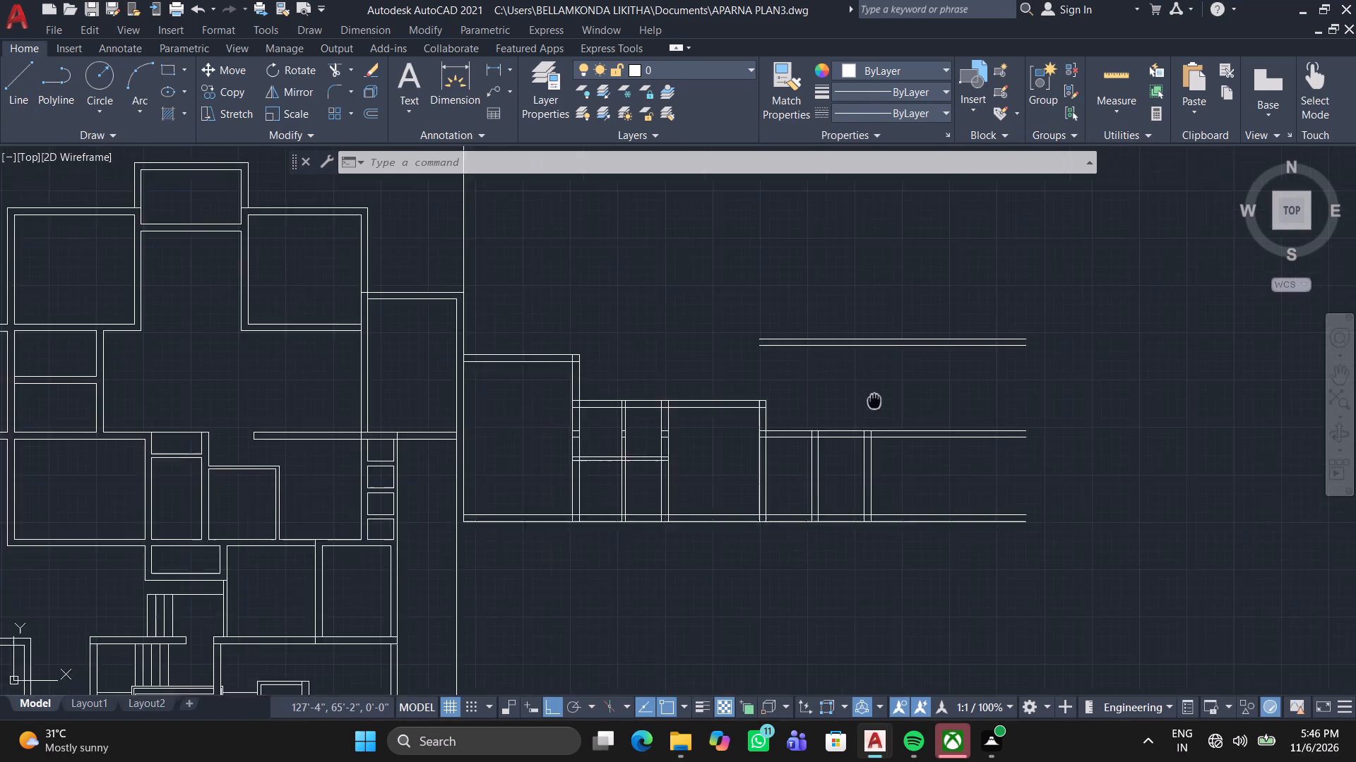
Draw a vertical line about 33' upward from the inner corner where the last bay's wall meets the middle horizontal wall.
middle_drag(874, 401, 680, 377)
scroll(684, 413, up, 2)
click(20, 73)
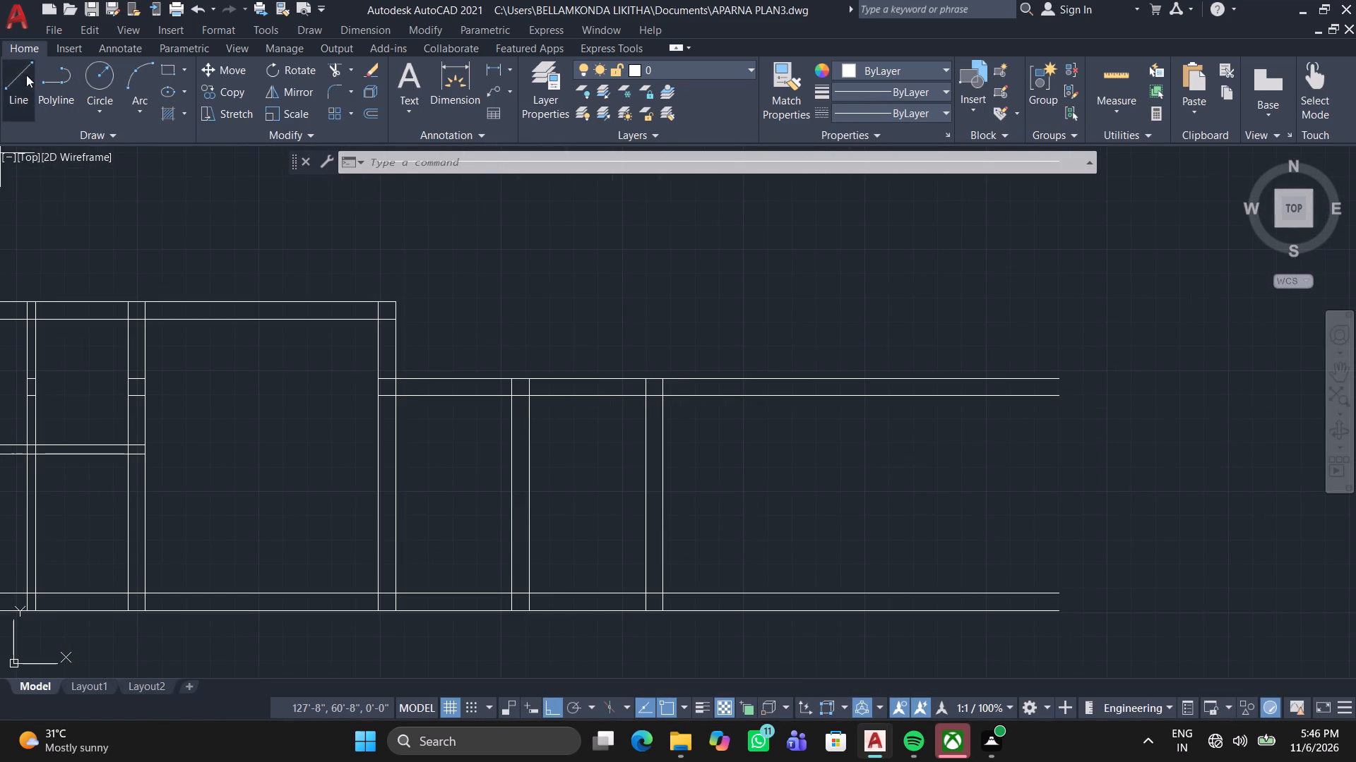
click(665, 392)
middle_drag(621, 219, 653, 521)
scroll(653, 521, down, 1)
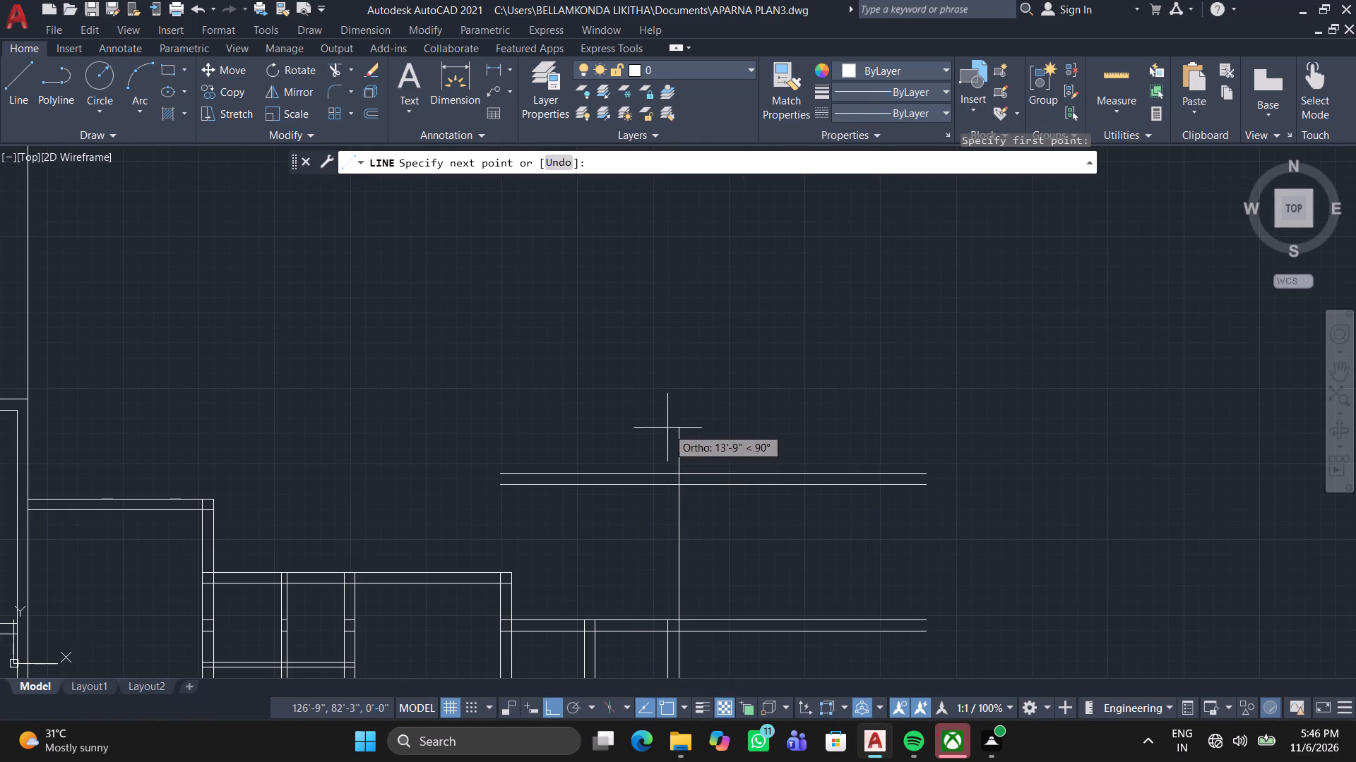
middle_drag(663, 318, 686, 296)
scroll(682, 302, down, 2)
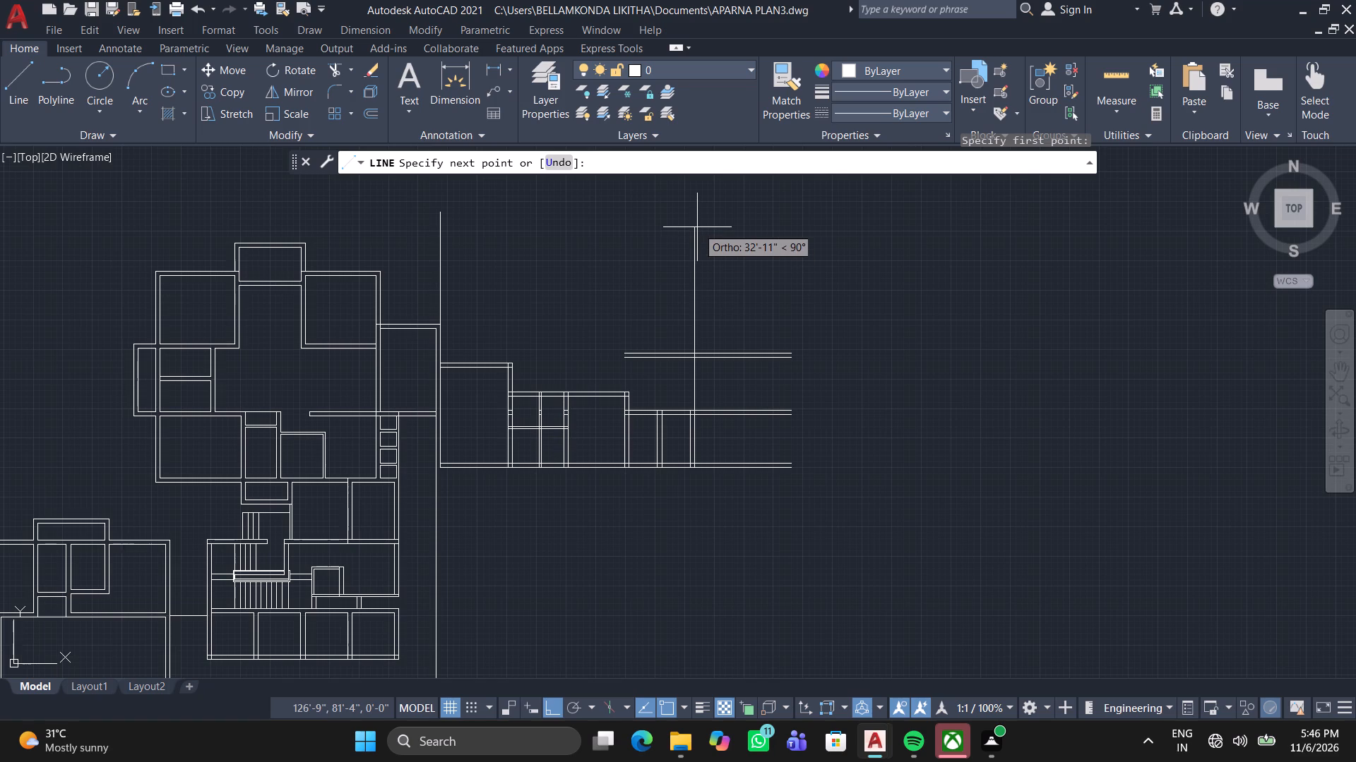
click(699, 224)
key(space)
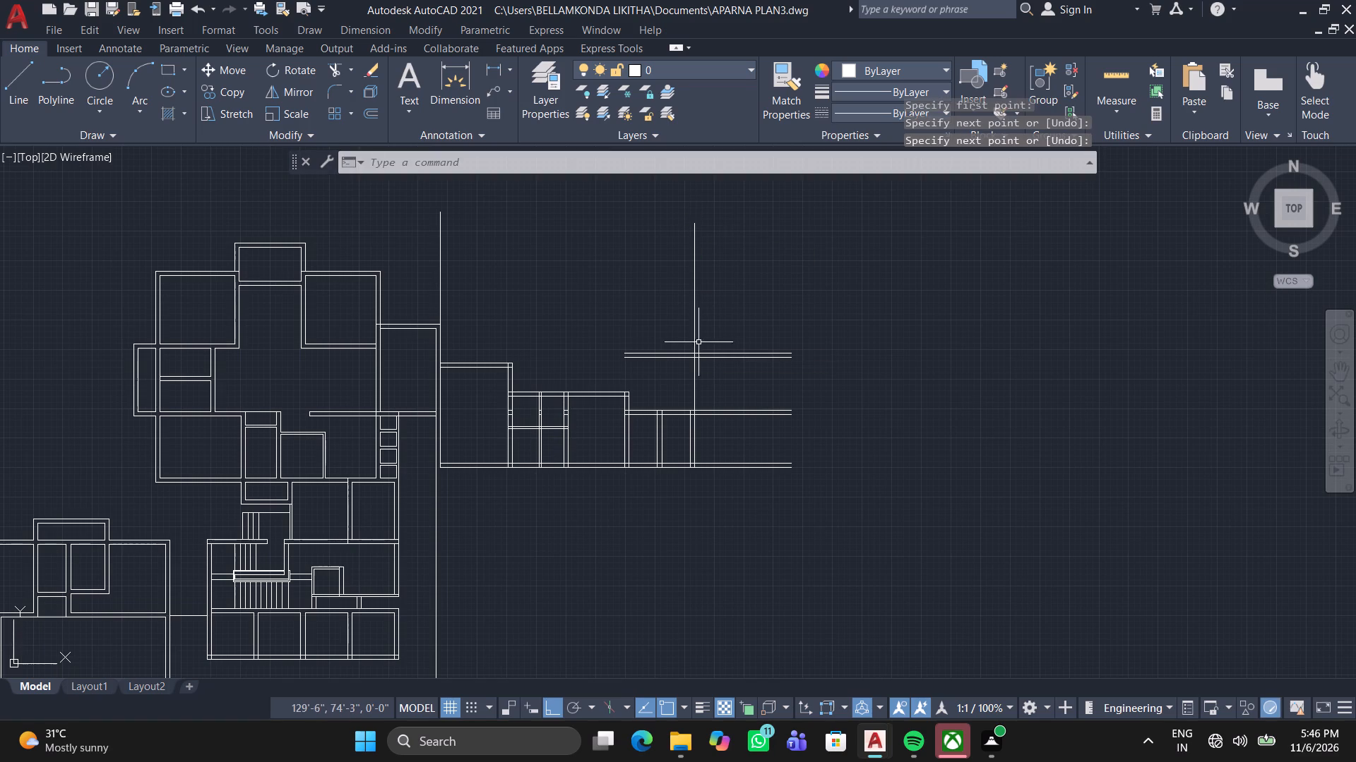
Offset the new vertical line 9" to the left to form a wall.
click(369, 111)
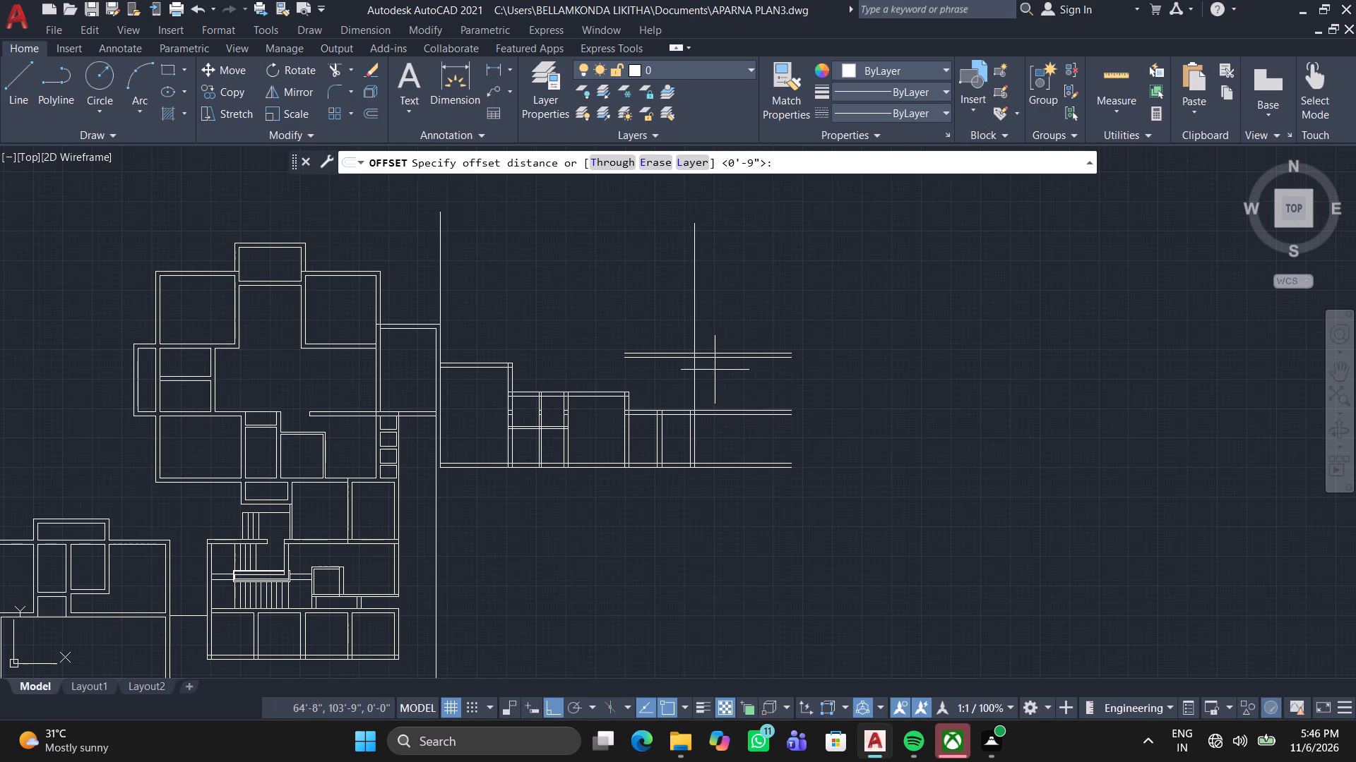
key(space)
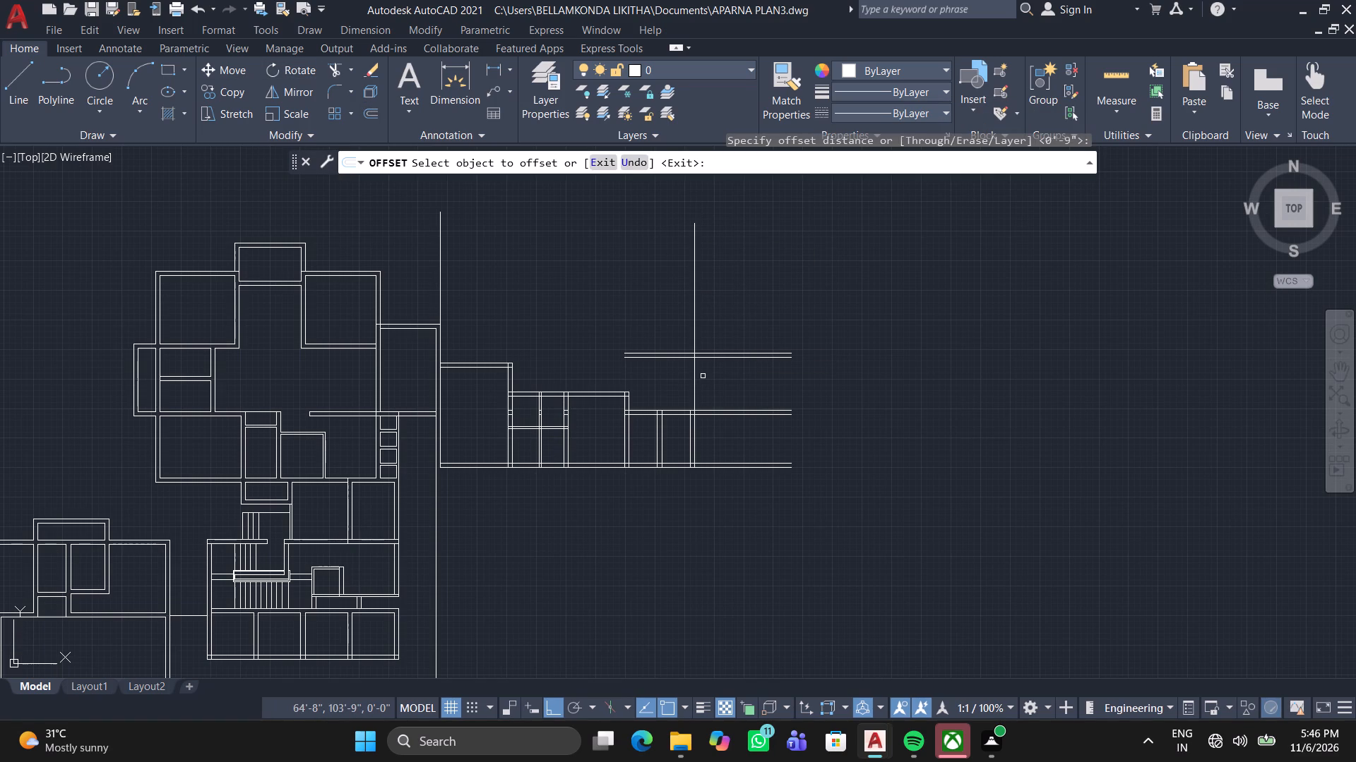
click(697, 379)
click(693, 380)
click(669, 383)
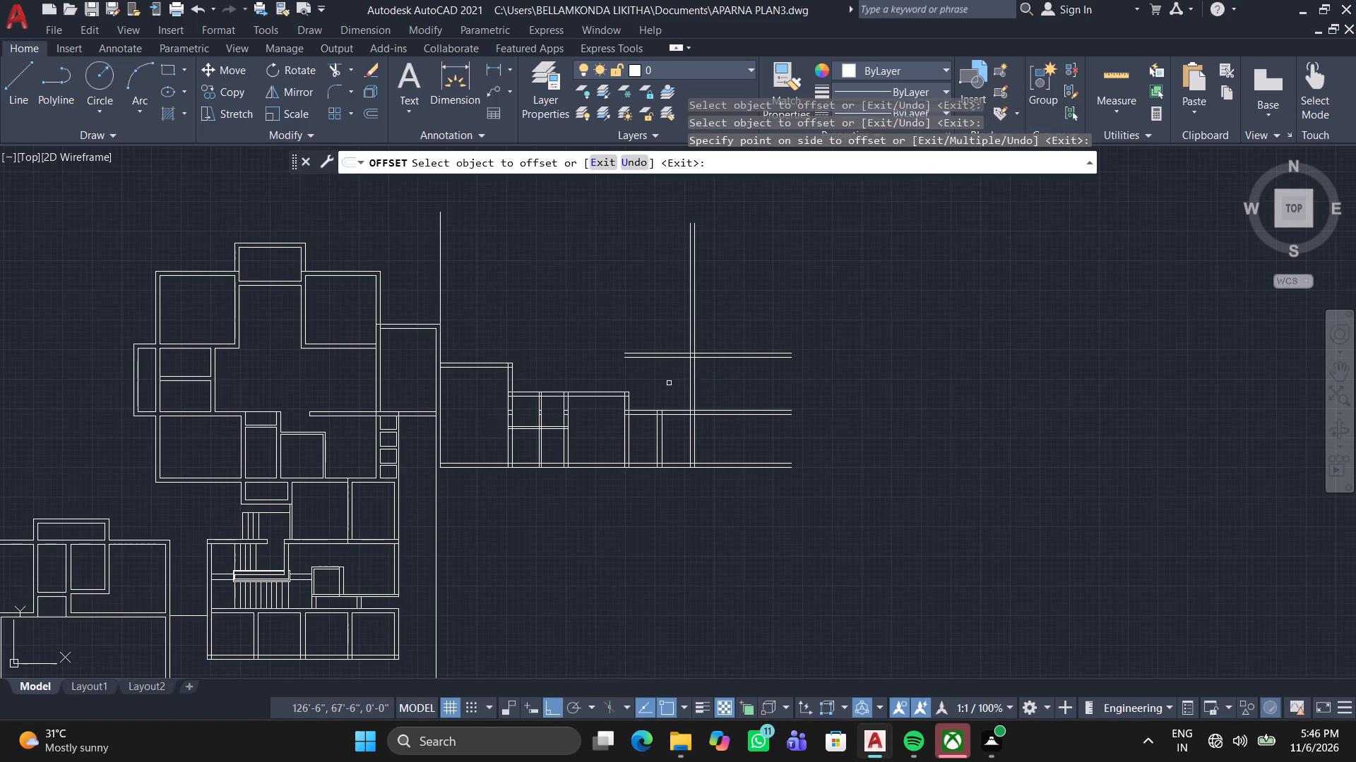
Offset the top line of the upper horizontal wall 13'6" upward.
scroll(669, 386, up, 2)
middle_drag(669, 389, 686, 385)
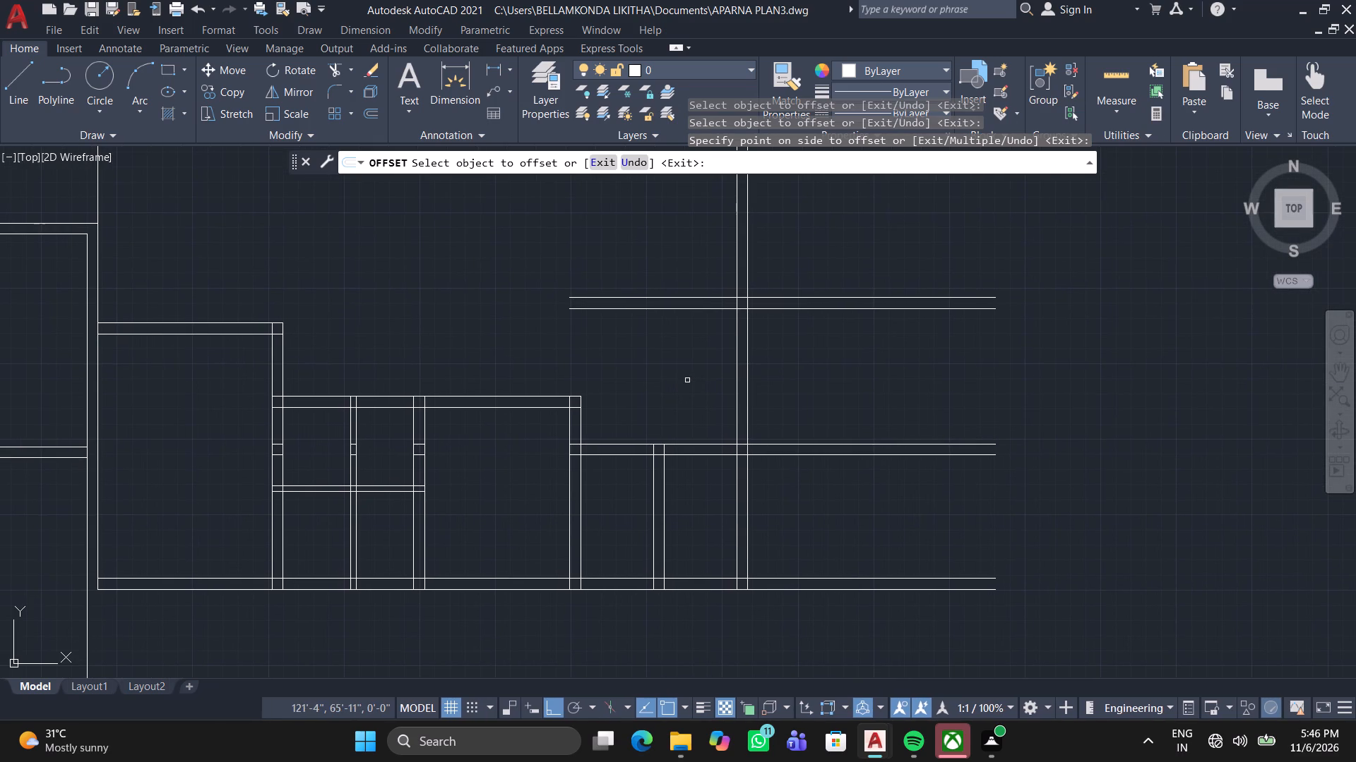
scroll(684, 376, up, 1)
middle_drag(684, 379, 725, 518)
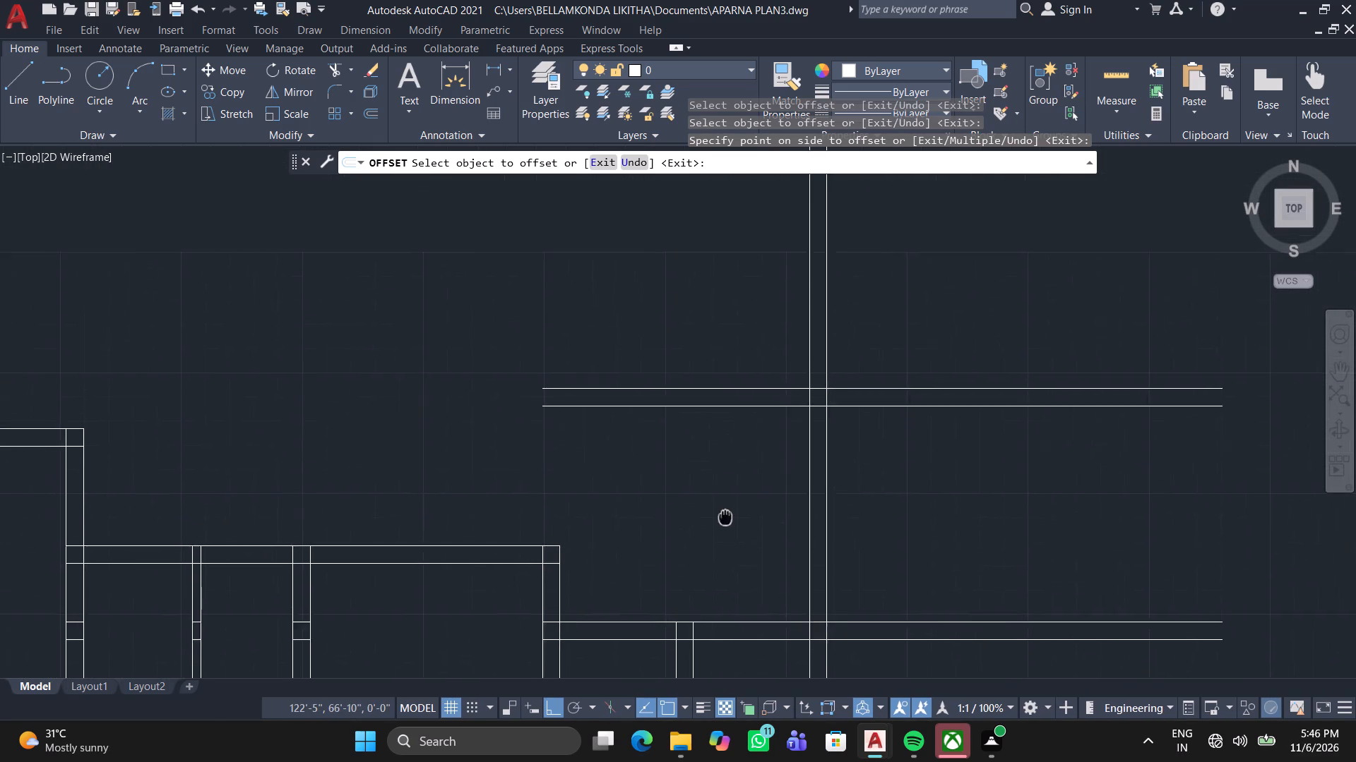
middle_drag(725, 518, 736, 538)
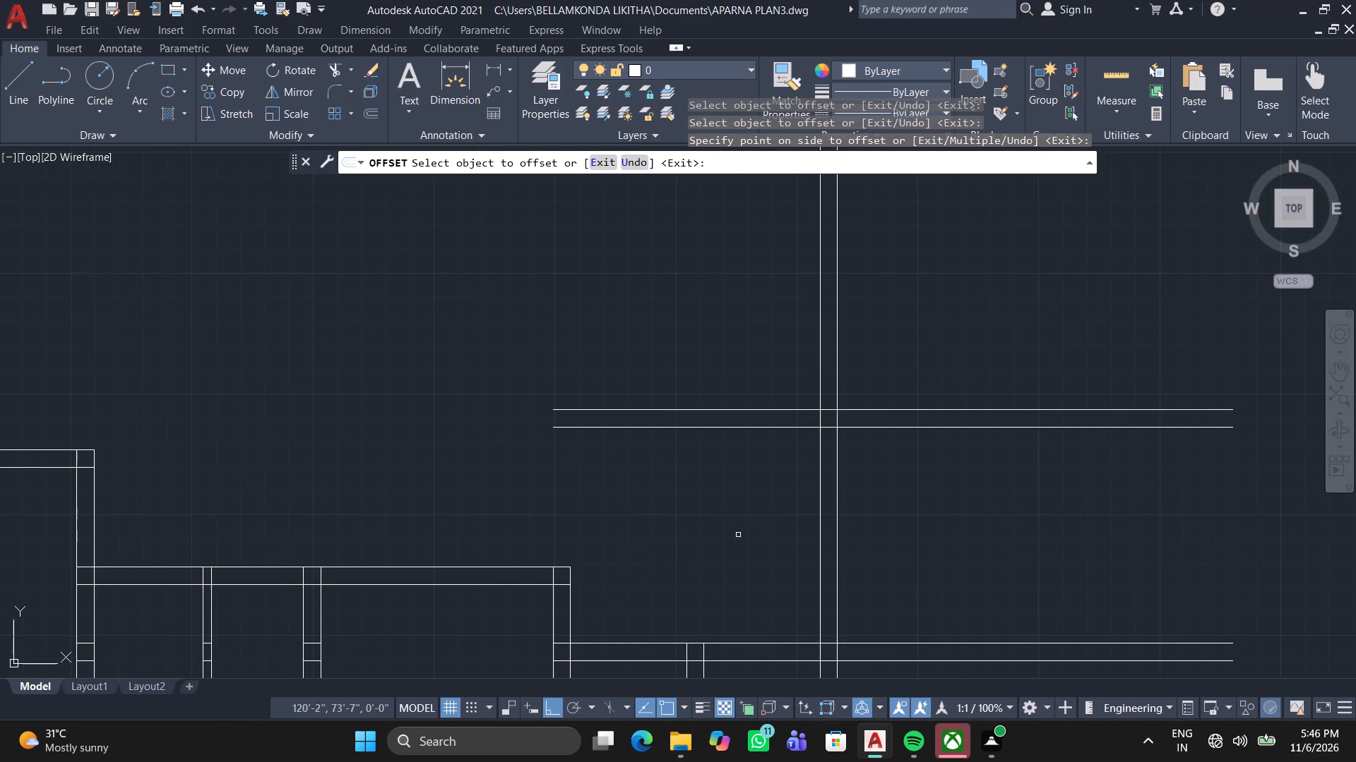
key(space)
key(space)
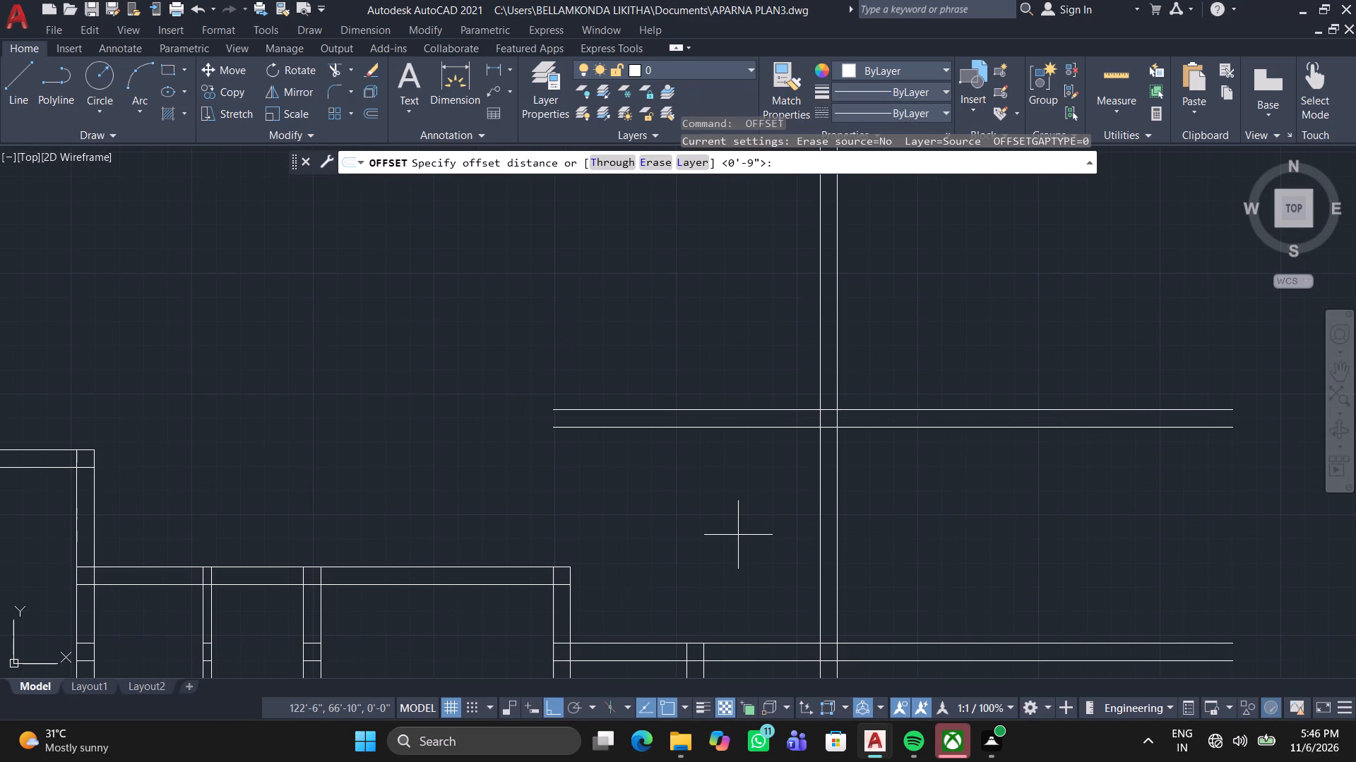
key(1)
key(3)
text('6)
key(Return)
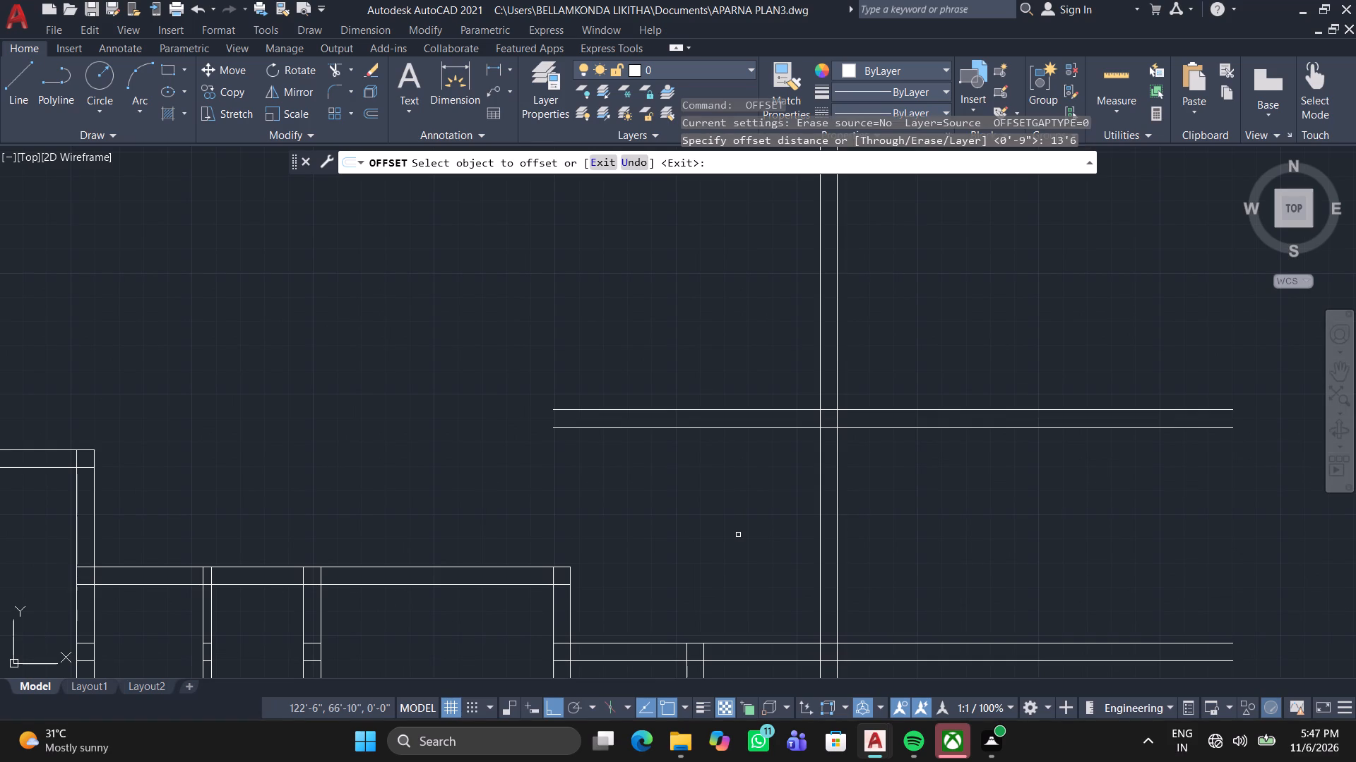
click(756, 411)
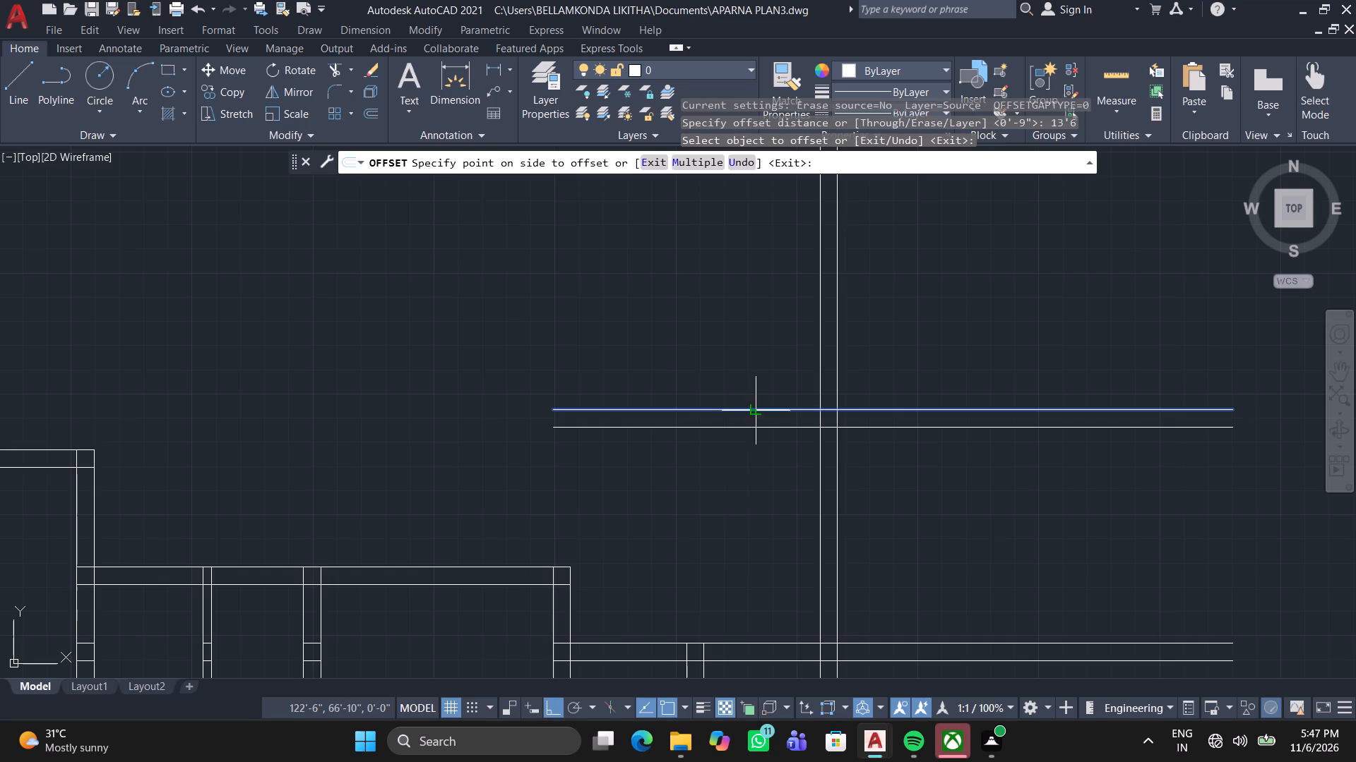
scroll(757, 296, down, 1)
middle_drag(756, 345, 754, 377)
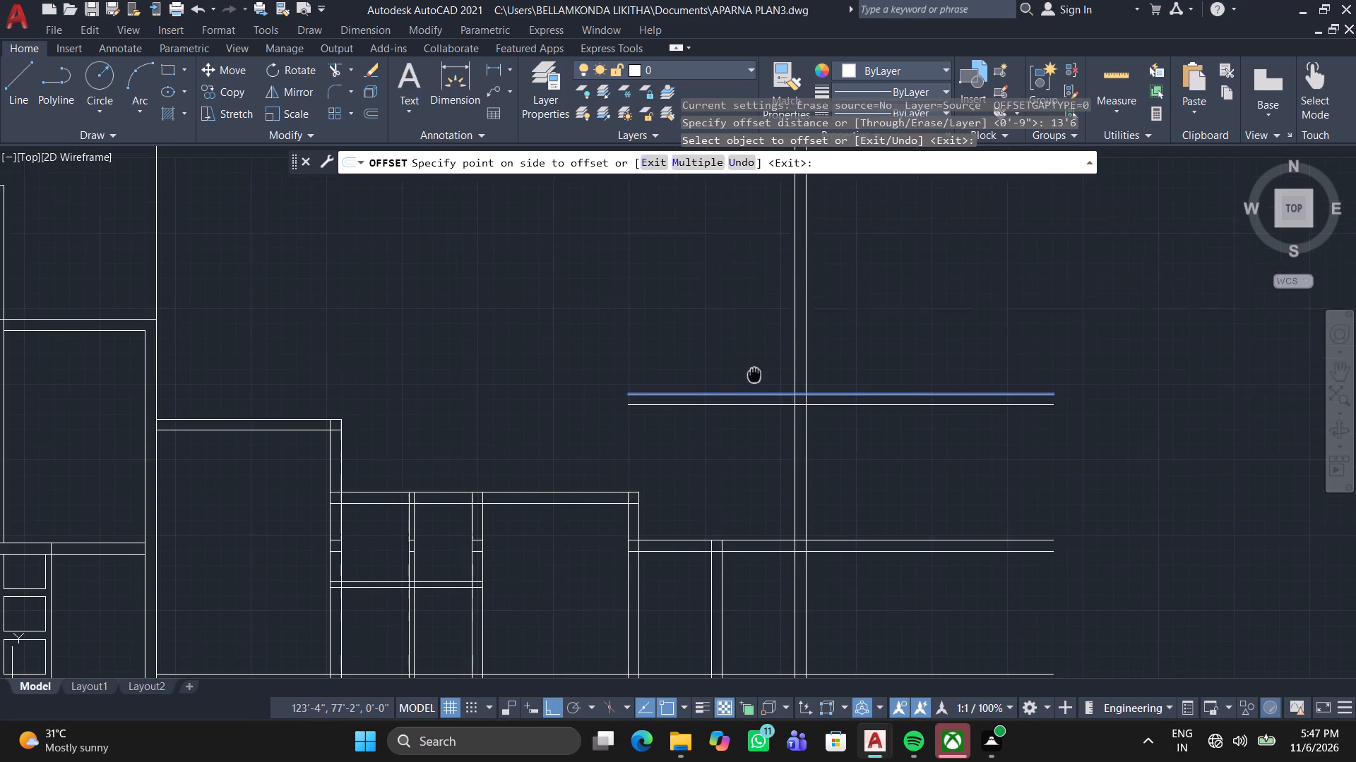
middle_drag(754, 377, 741, 442)
click(739, 351)
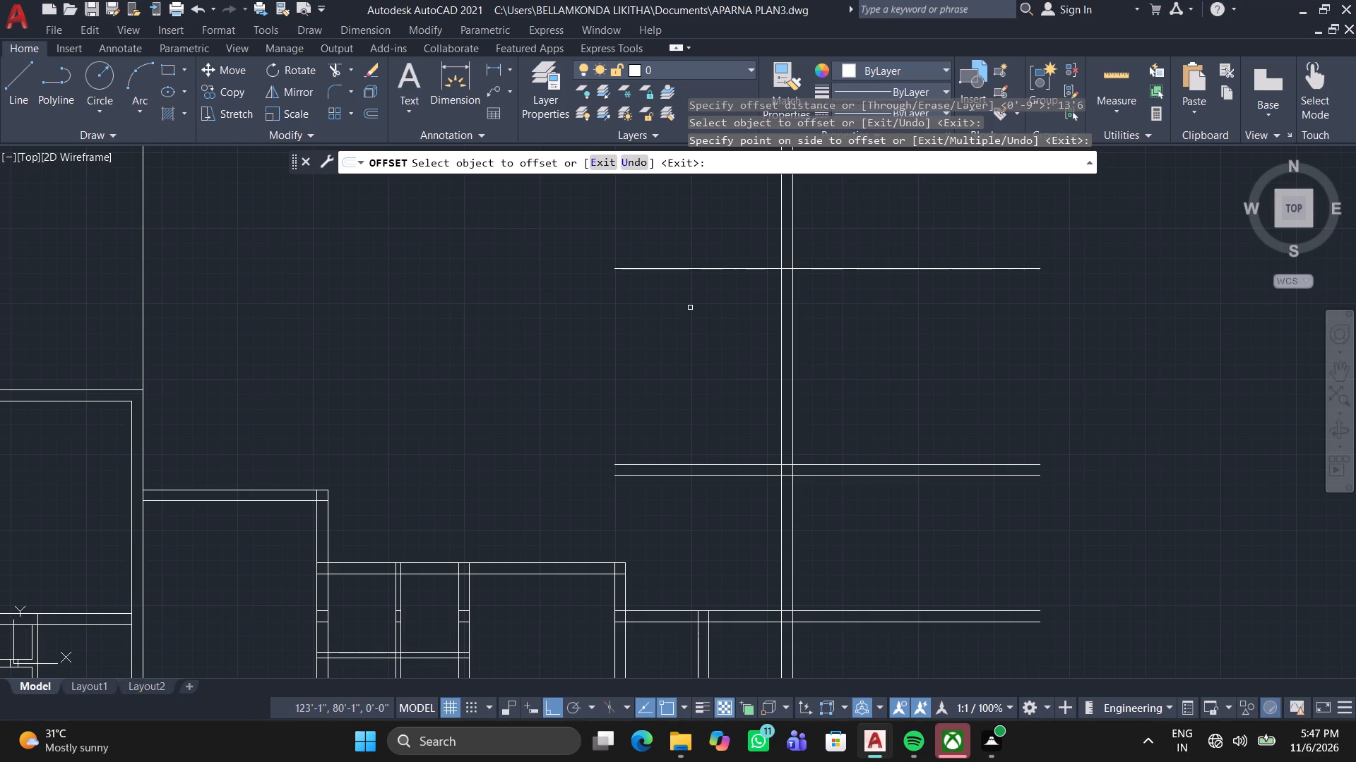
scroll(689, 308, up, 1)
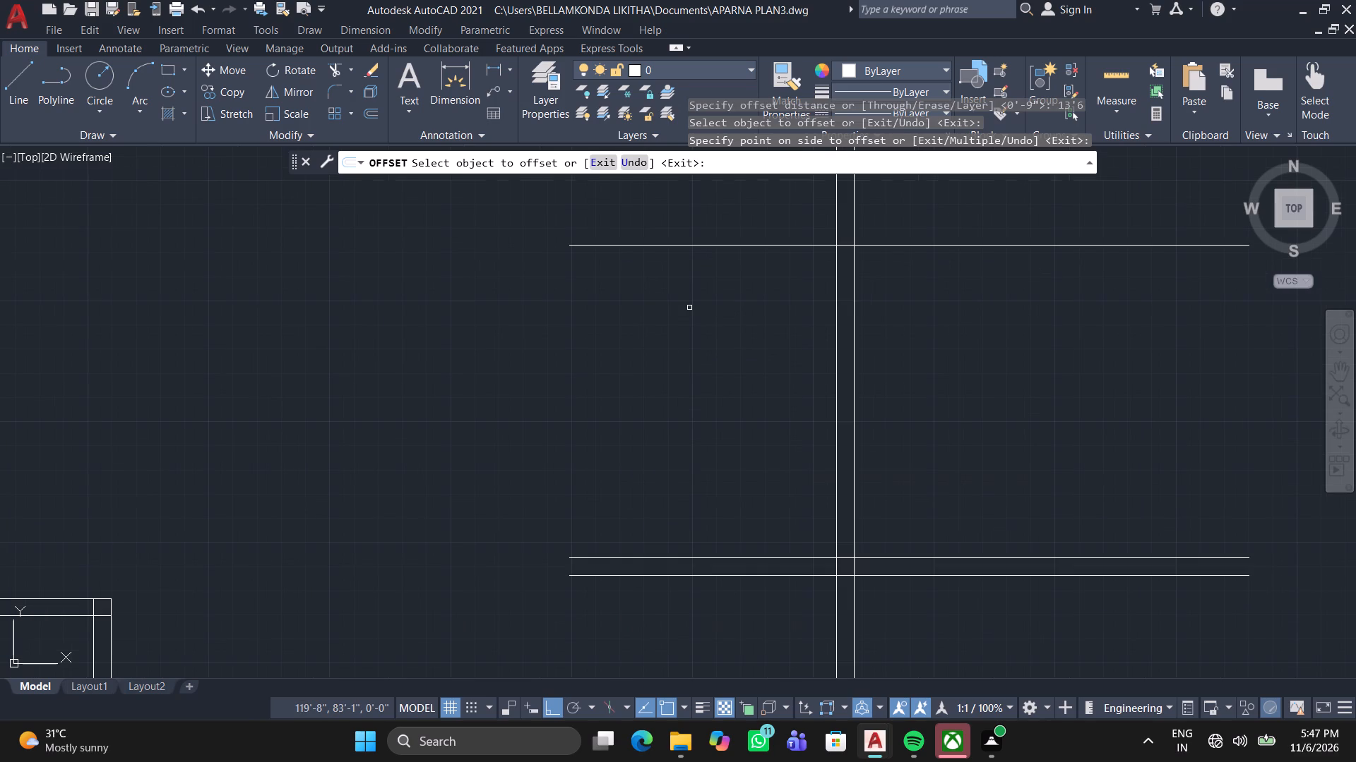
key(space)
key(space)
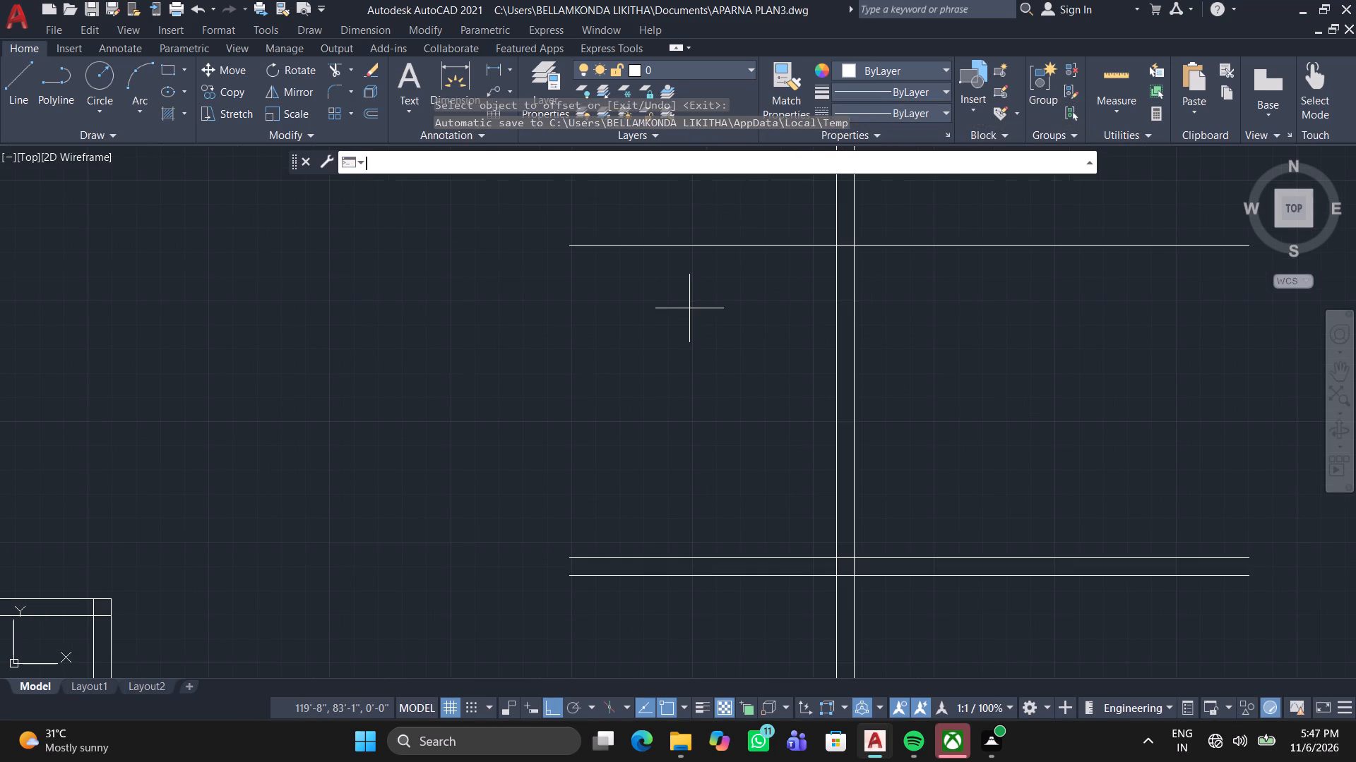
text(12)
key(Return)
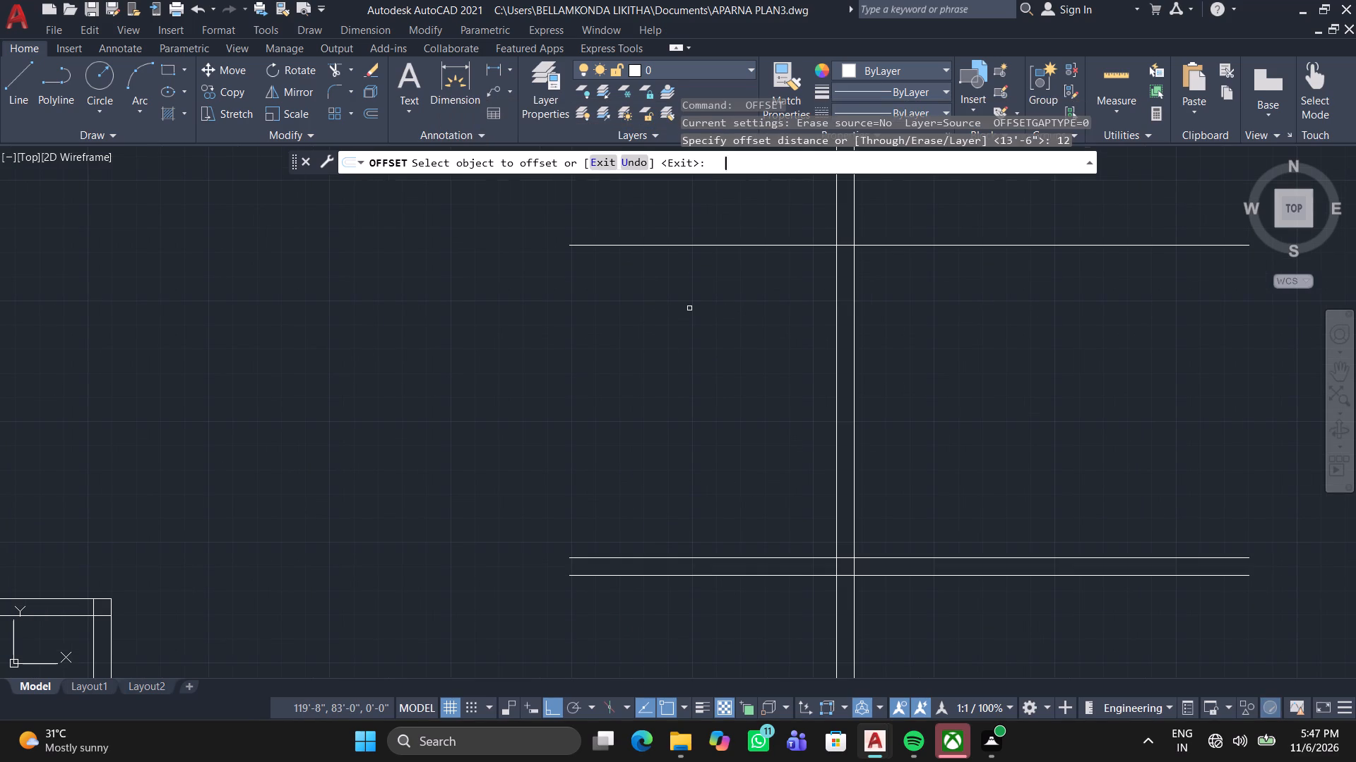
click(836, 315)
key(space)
Offset the left line of the new vertical wall 12' to the left.
key(space)
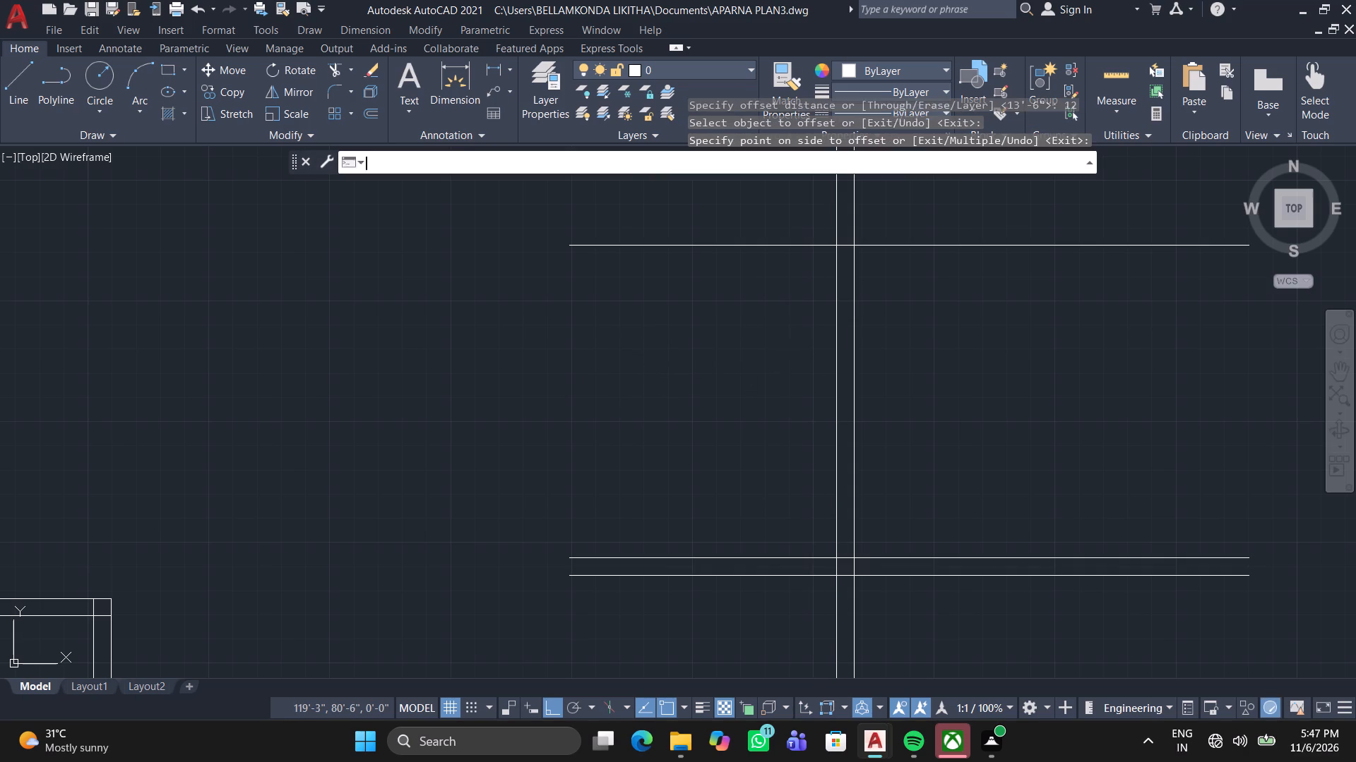
text(12')
key(Return)
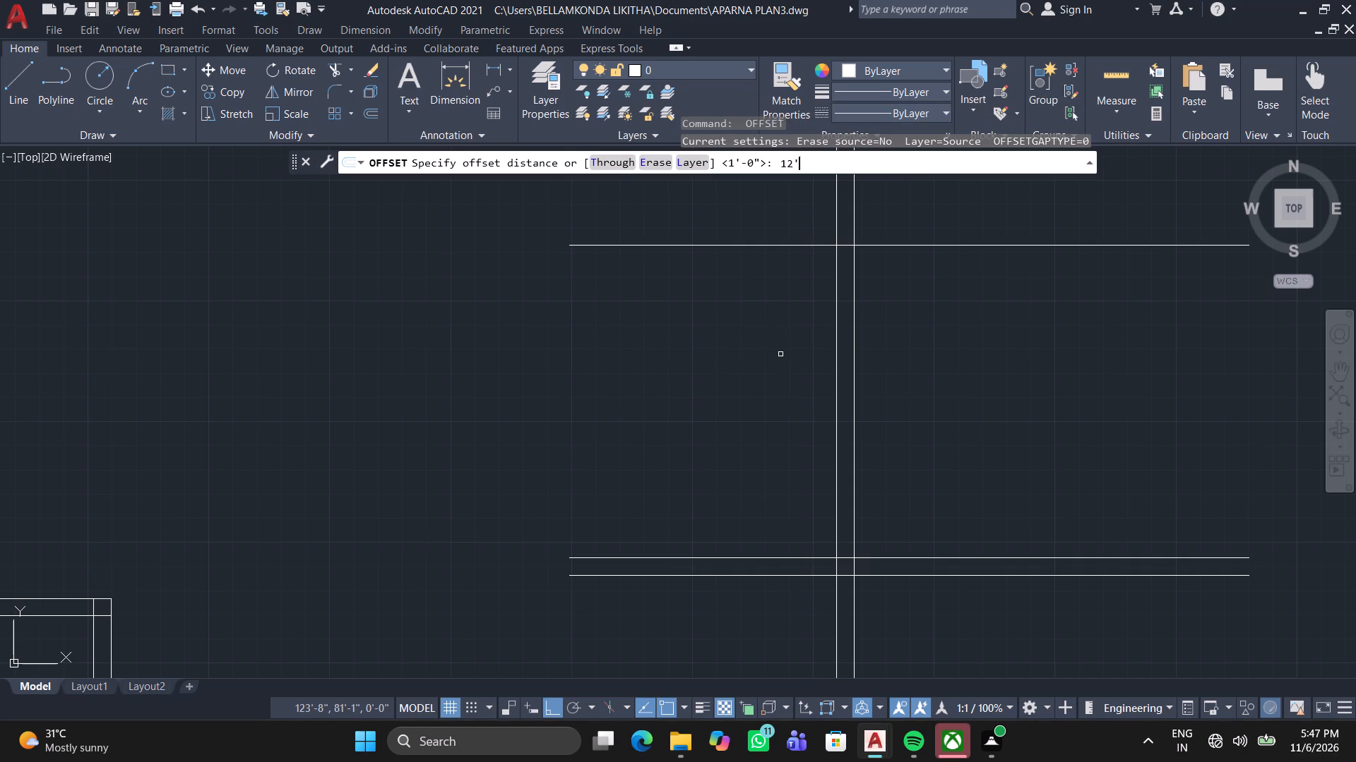
click(835, 308)
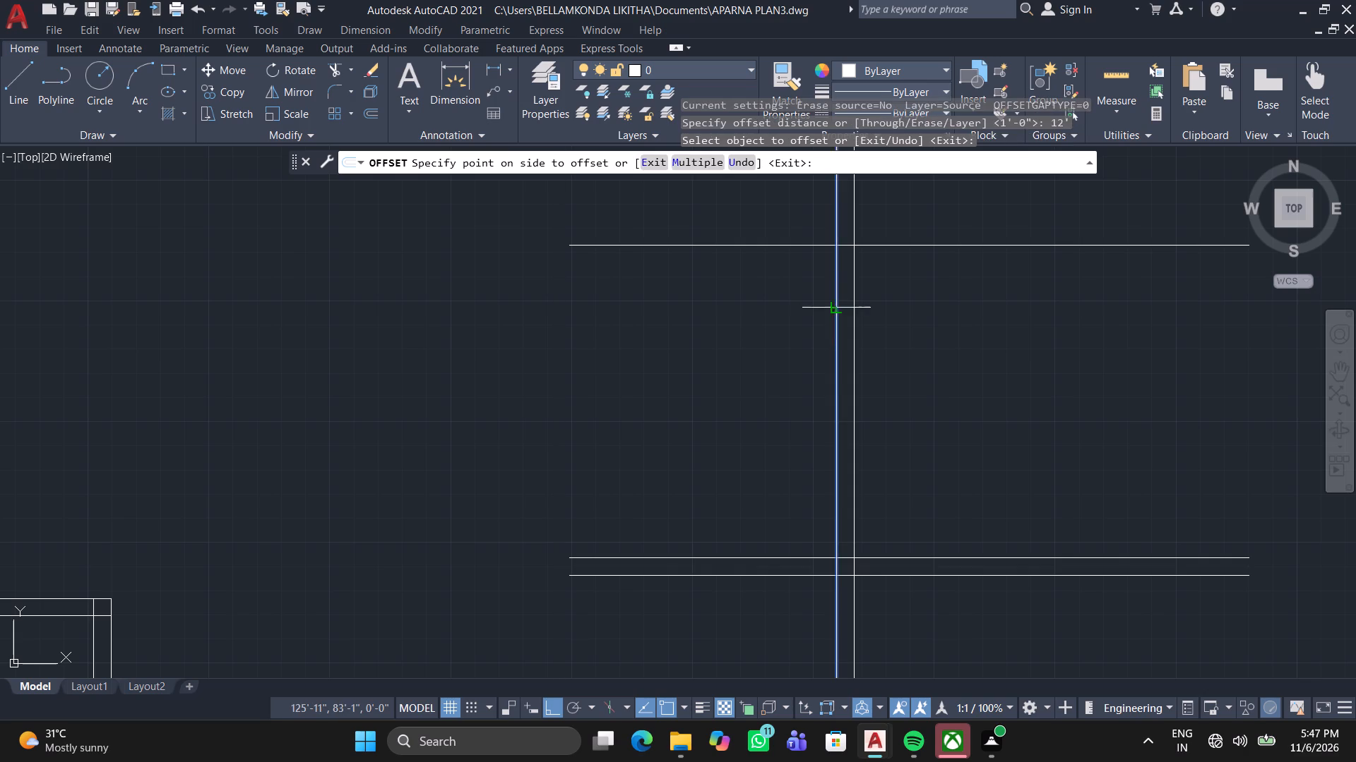
click(684, 325)
Offset the new left vertical line a further 9" to the left to form a wall.
scroll(684, 325, down, 1)
middle_drag(687, 329, 771, 298)
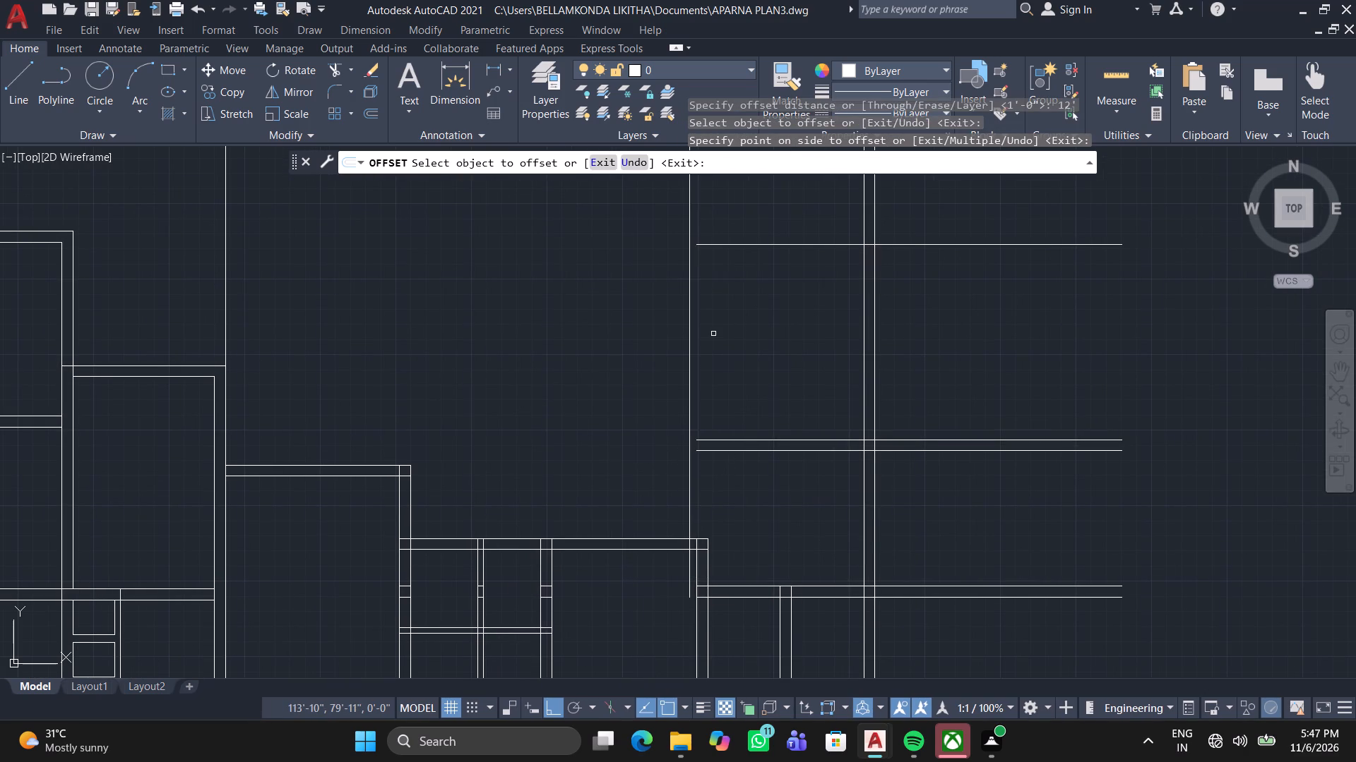
key(space)
key(space)
key(9)
key(Return)
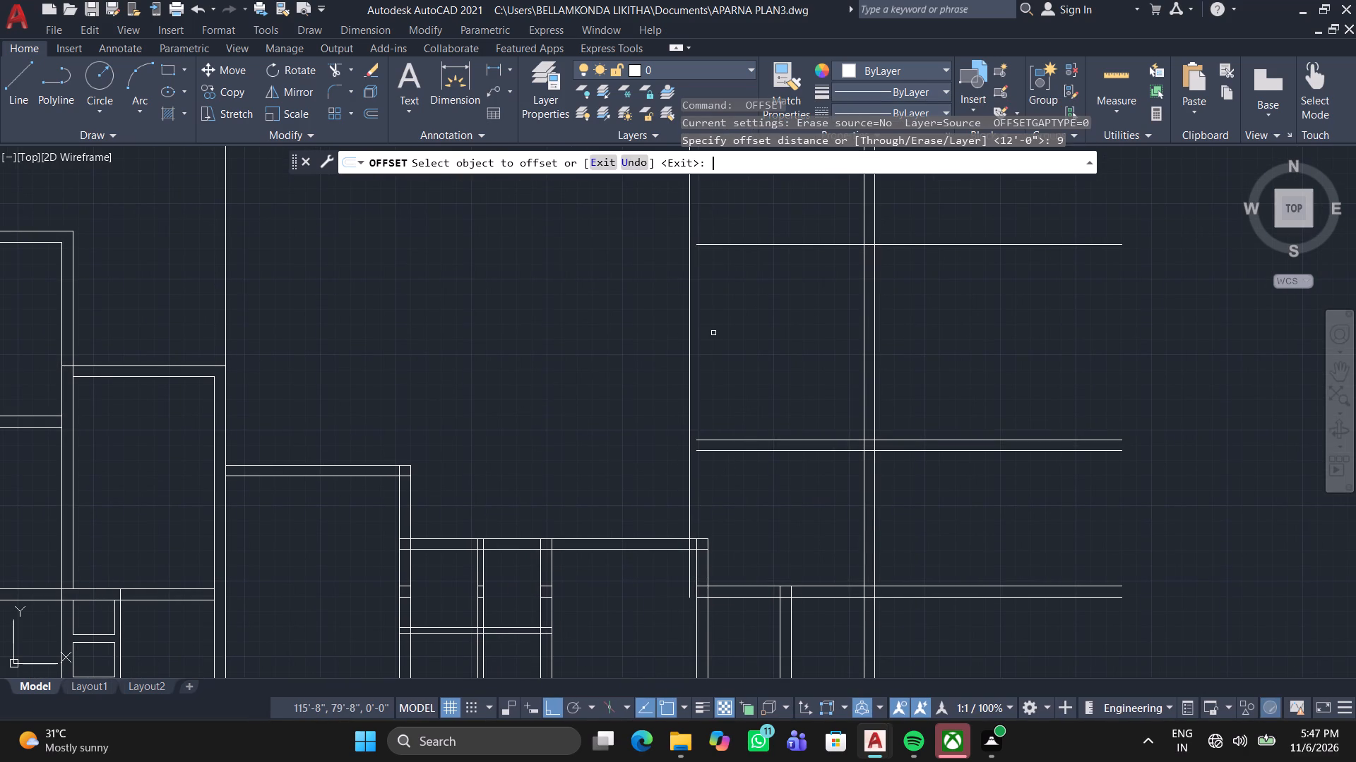
click(691, 312)
click(609, 329)
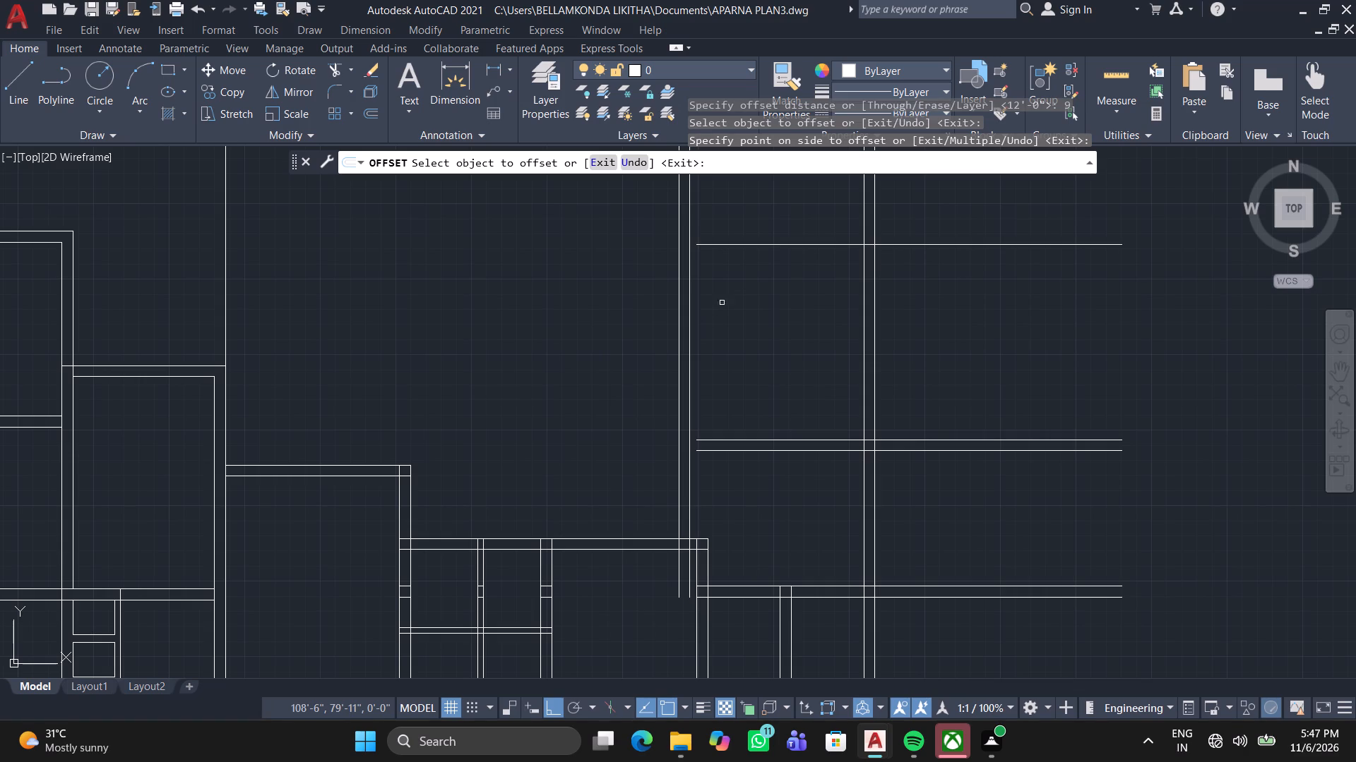
Offset the topmost horizontal line 9" upward to form a wall.
click(749, 246)
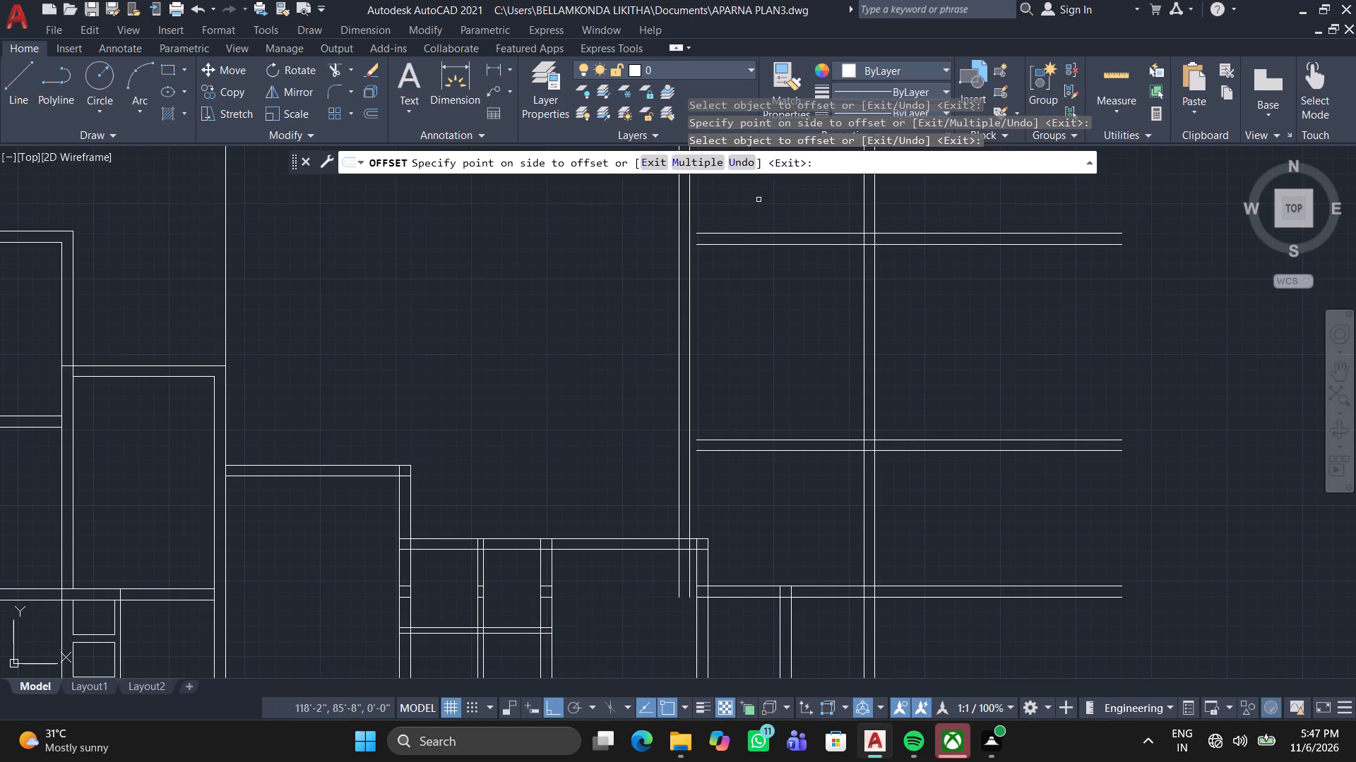
click(759, 200)
key(Escape)
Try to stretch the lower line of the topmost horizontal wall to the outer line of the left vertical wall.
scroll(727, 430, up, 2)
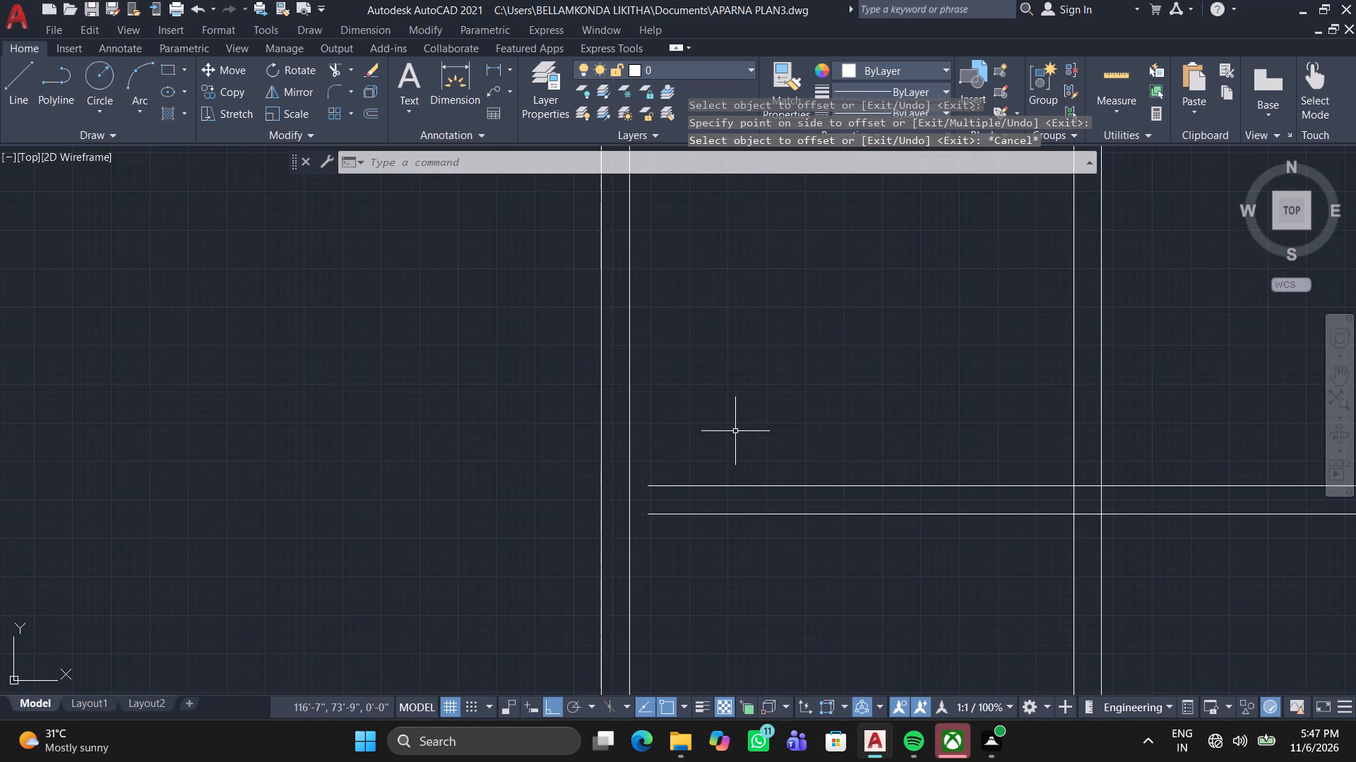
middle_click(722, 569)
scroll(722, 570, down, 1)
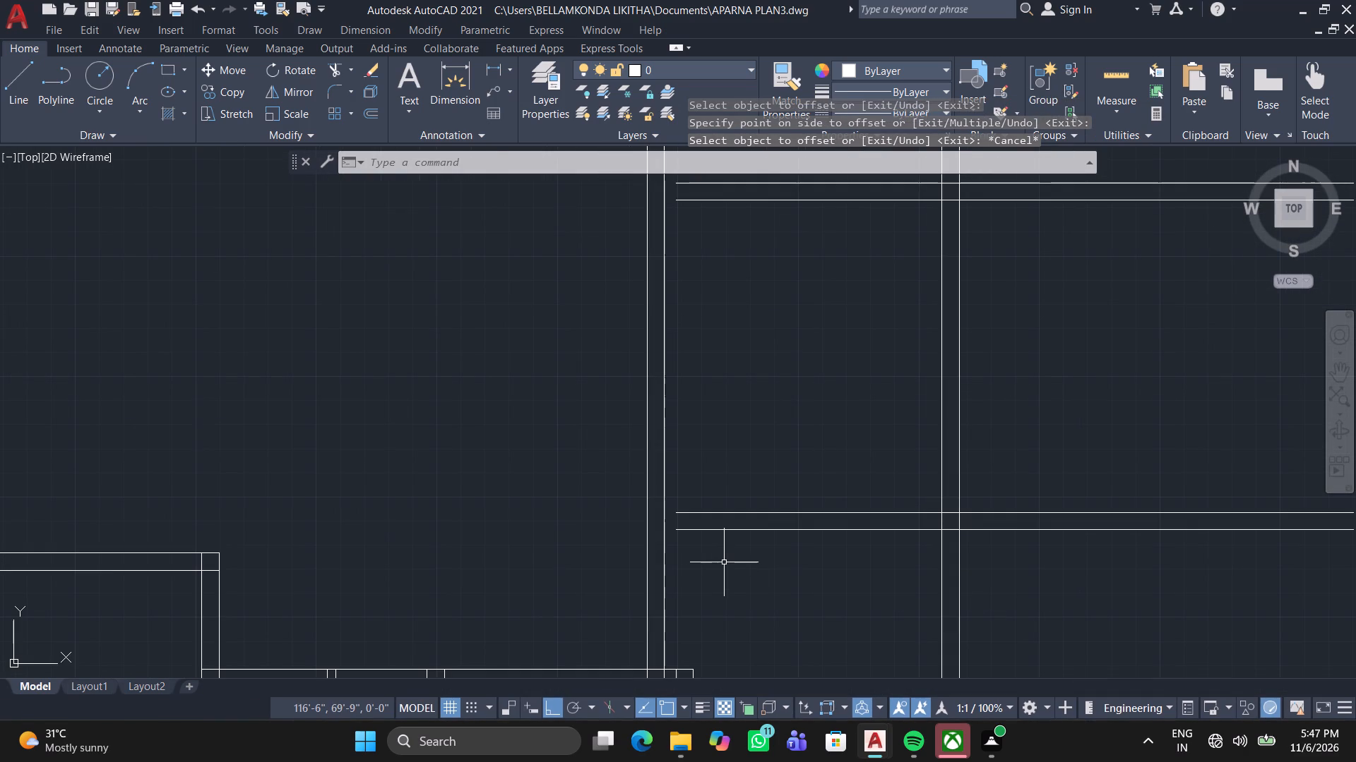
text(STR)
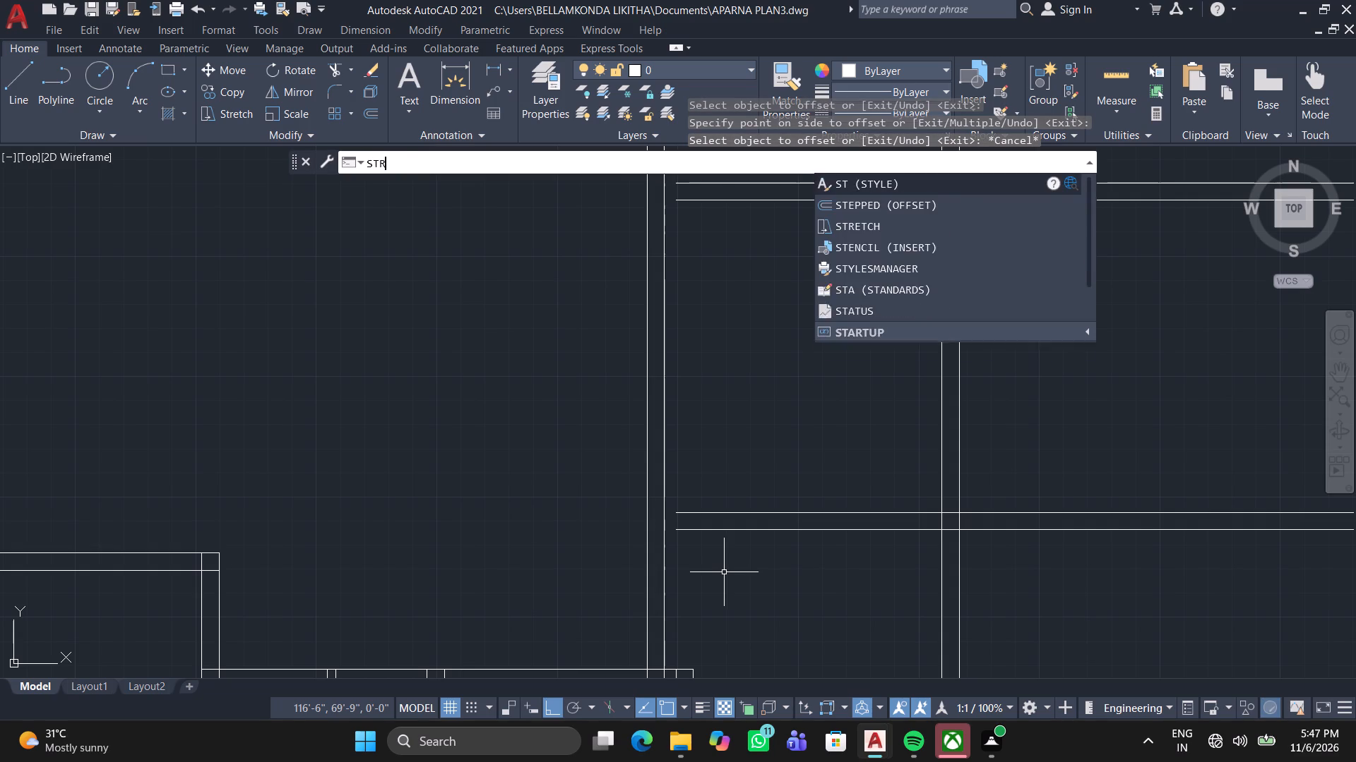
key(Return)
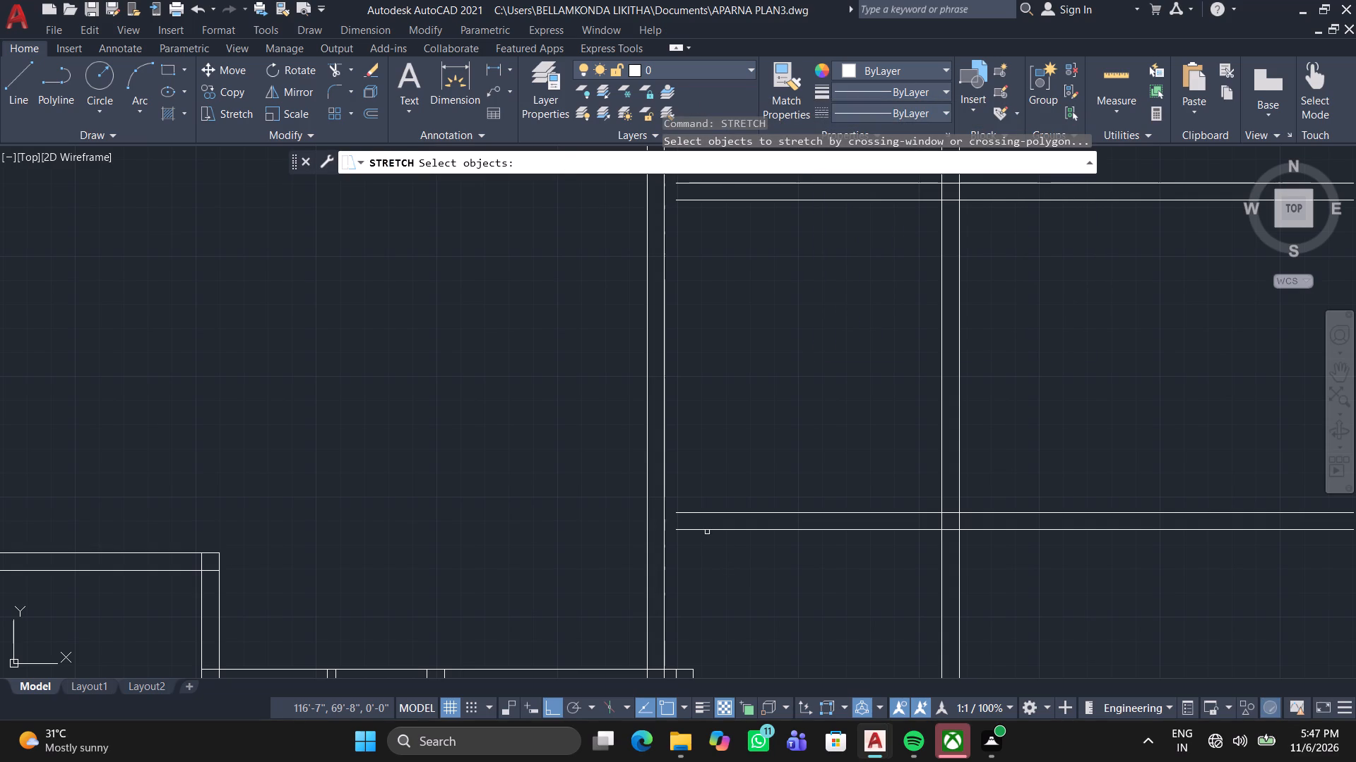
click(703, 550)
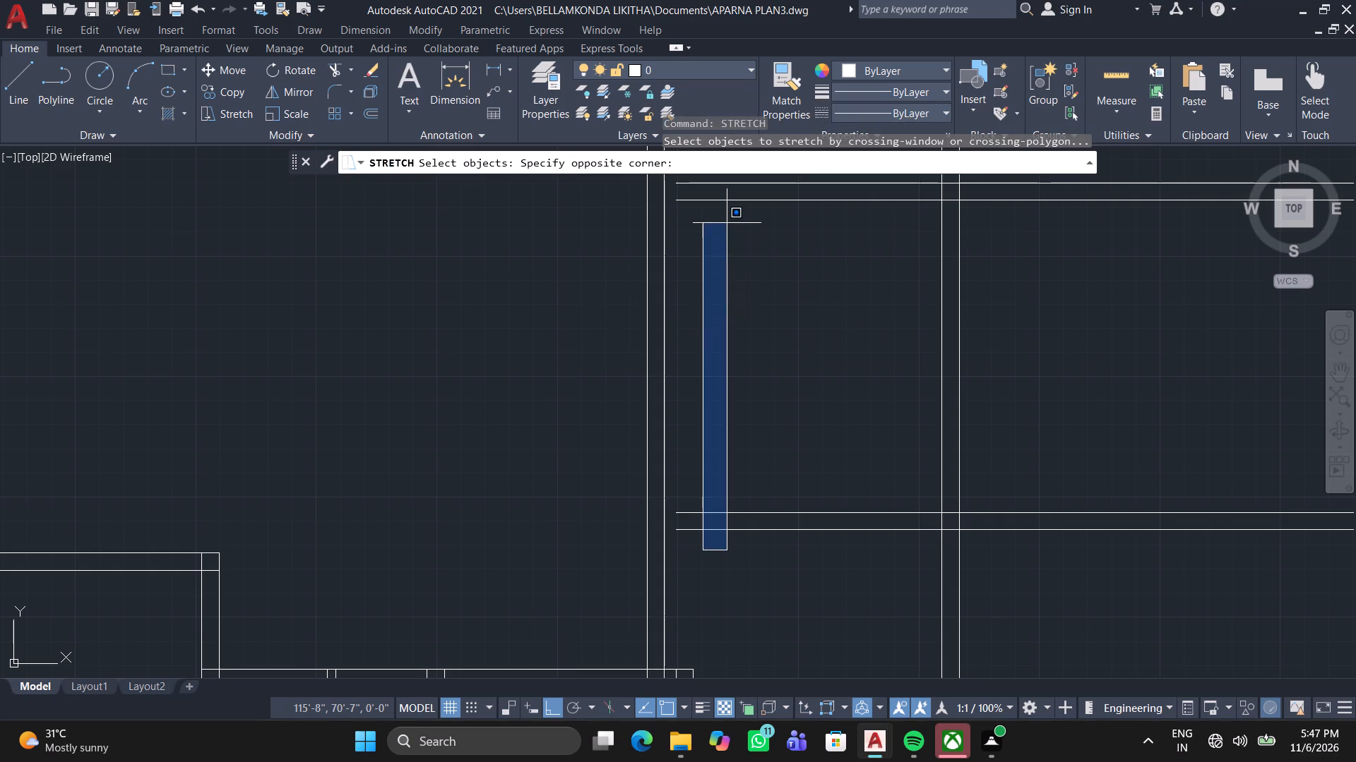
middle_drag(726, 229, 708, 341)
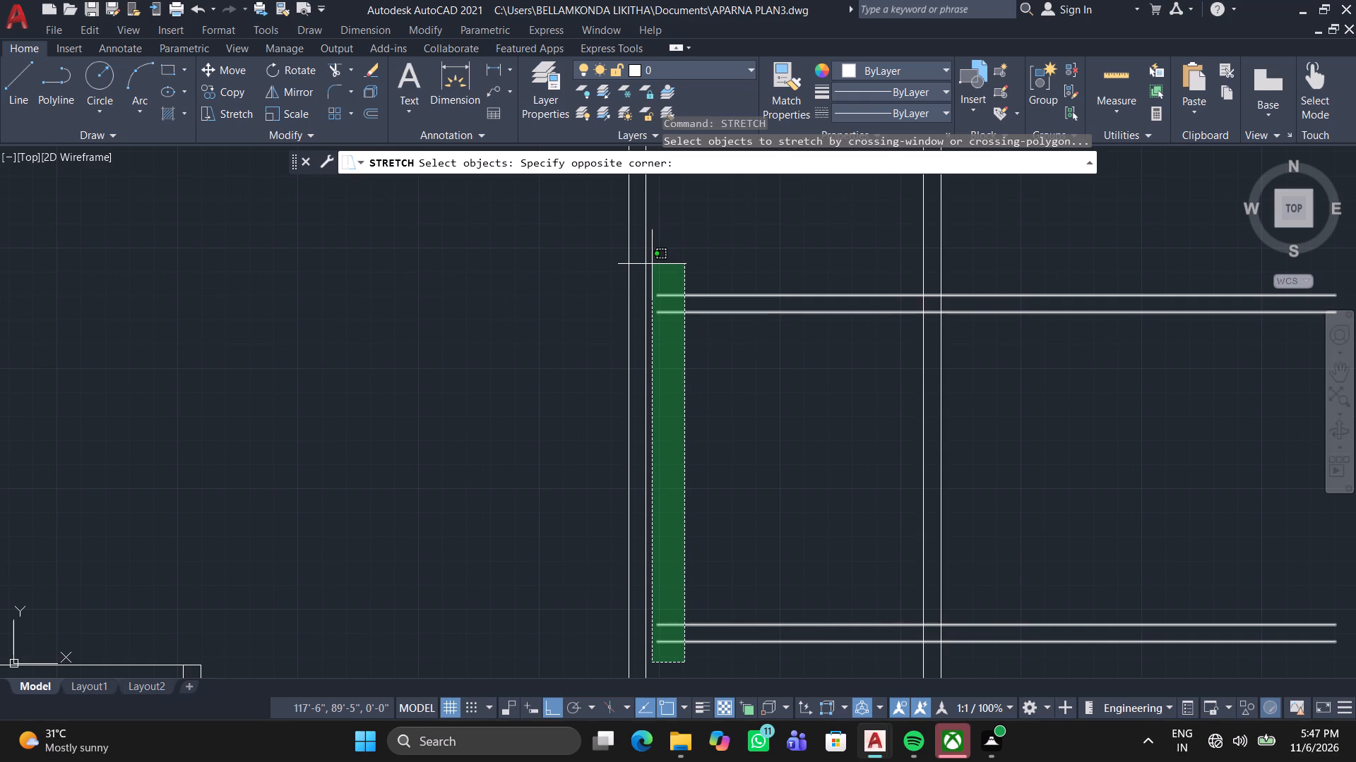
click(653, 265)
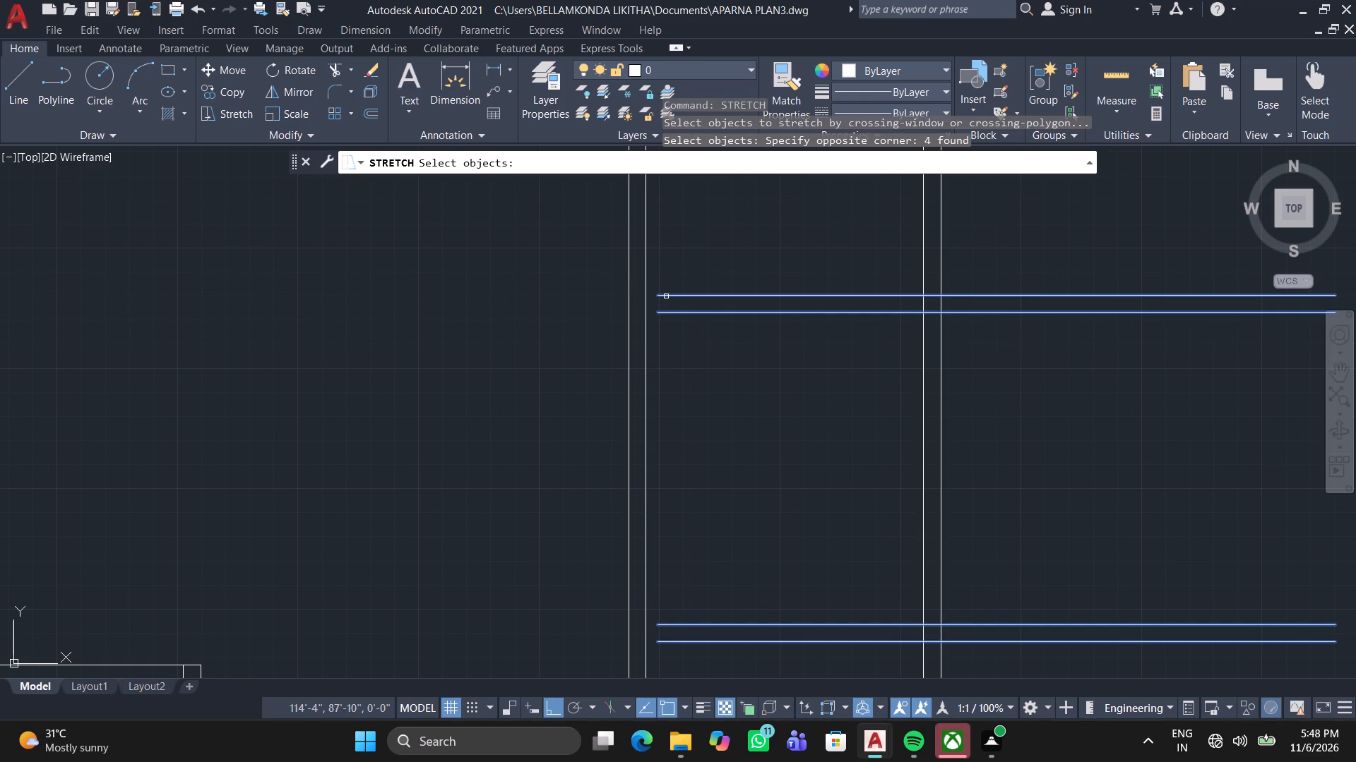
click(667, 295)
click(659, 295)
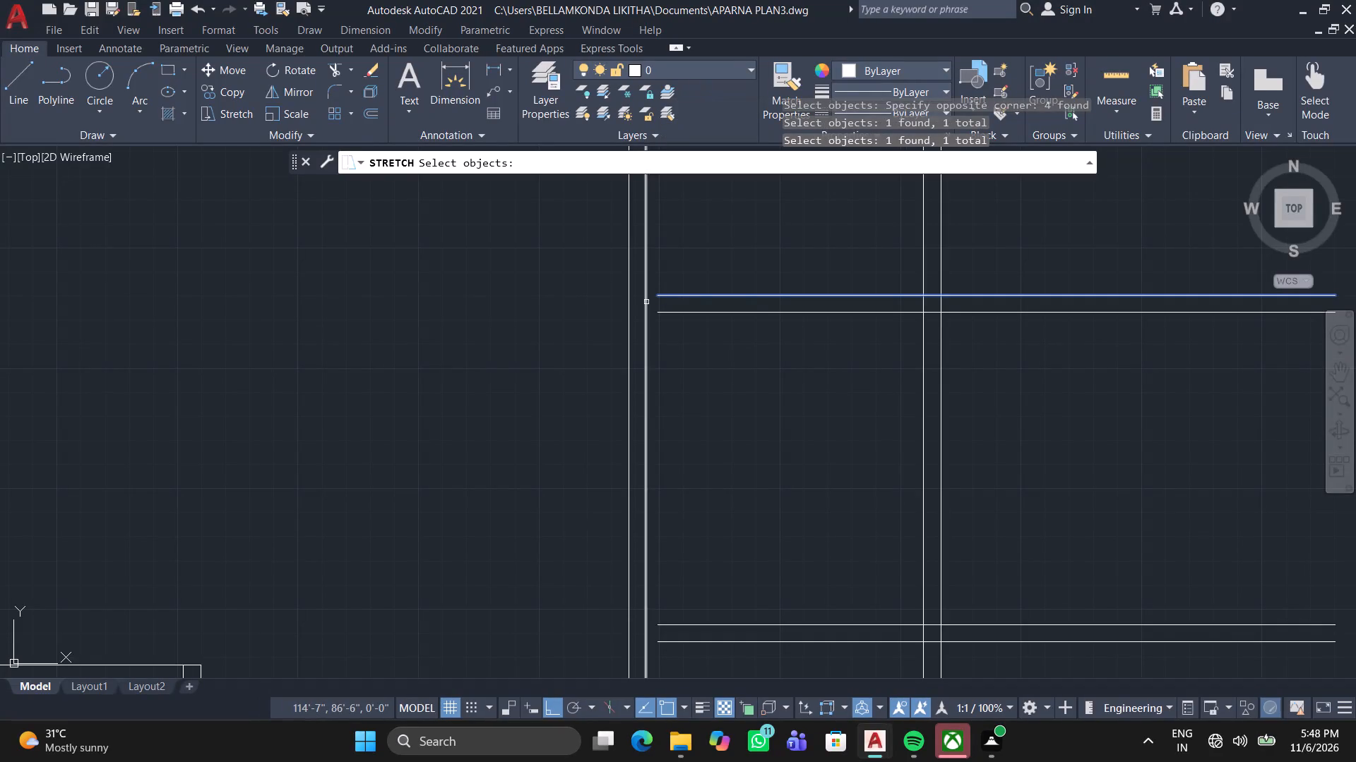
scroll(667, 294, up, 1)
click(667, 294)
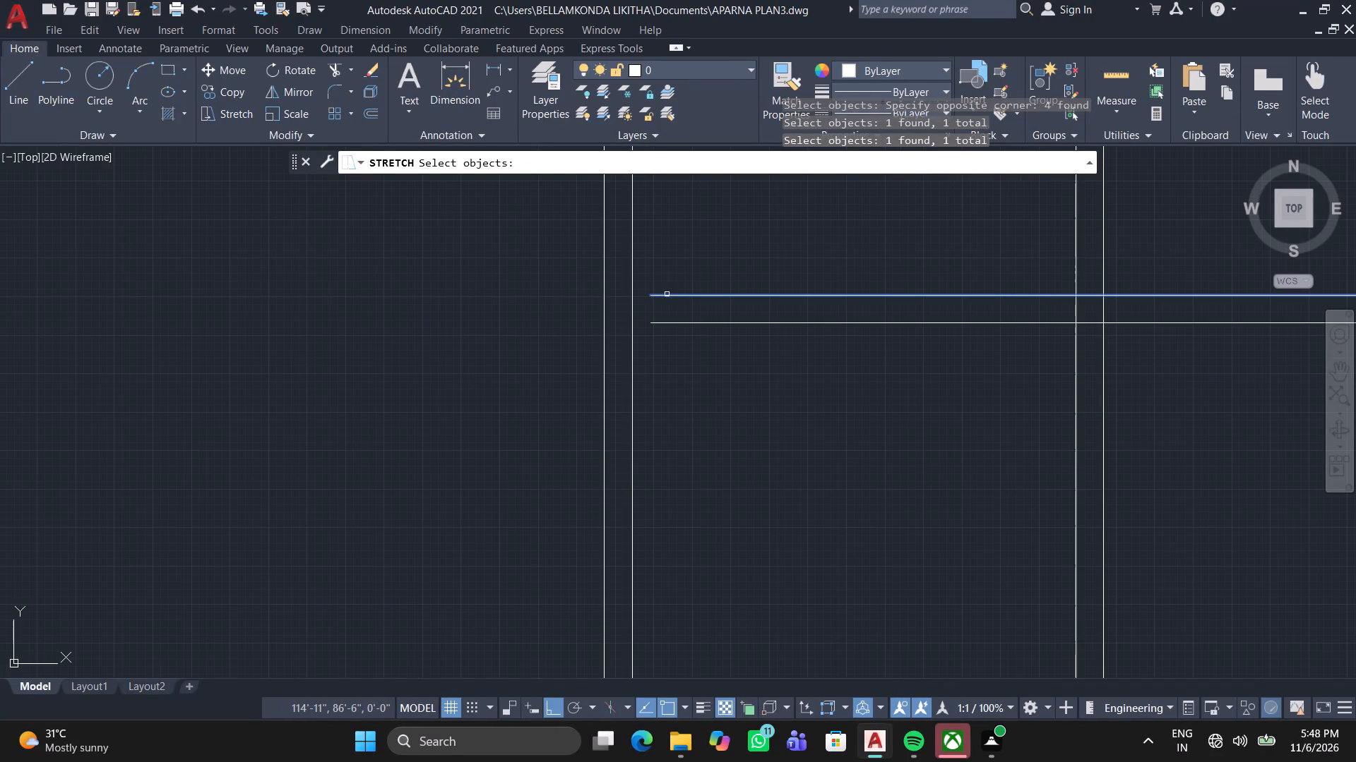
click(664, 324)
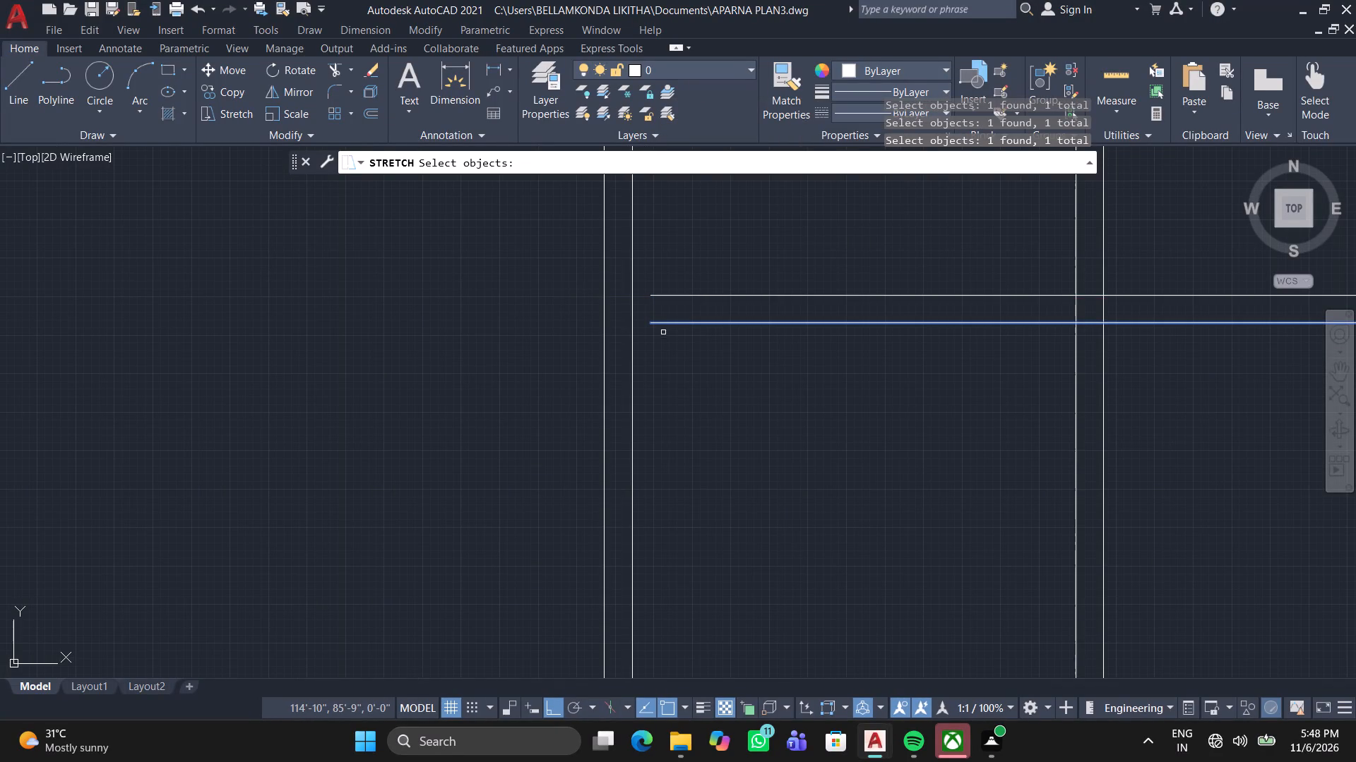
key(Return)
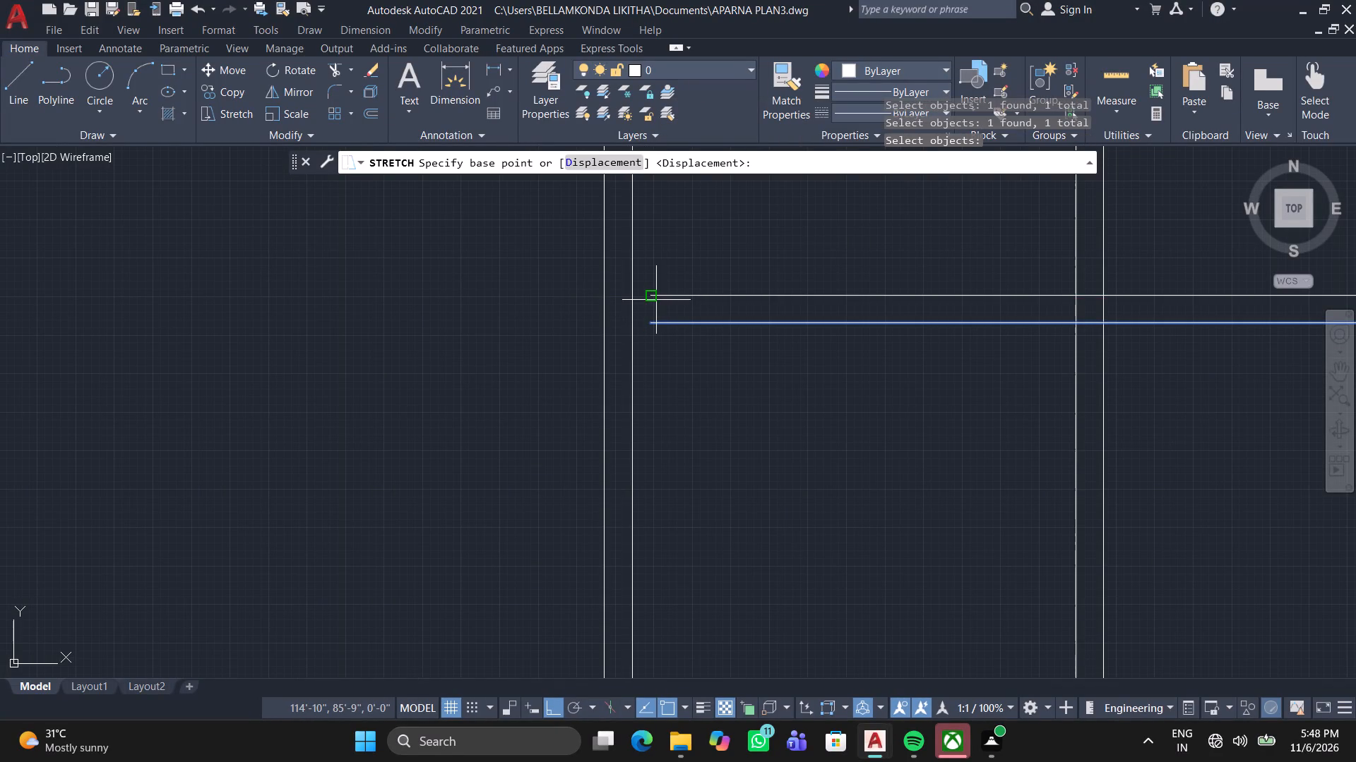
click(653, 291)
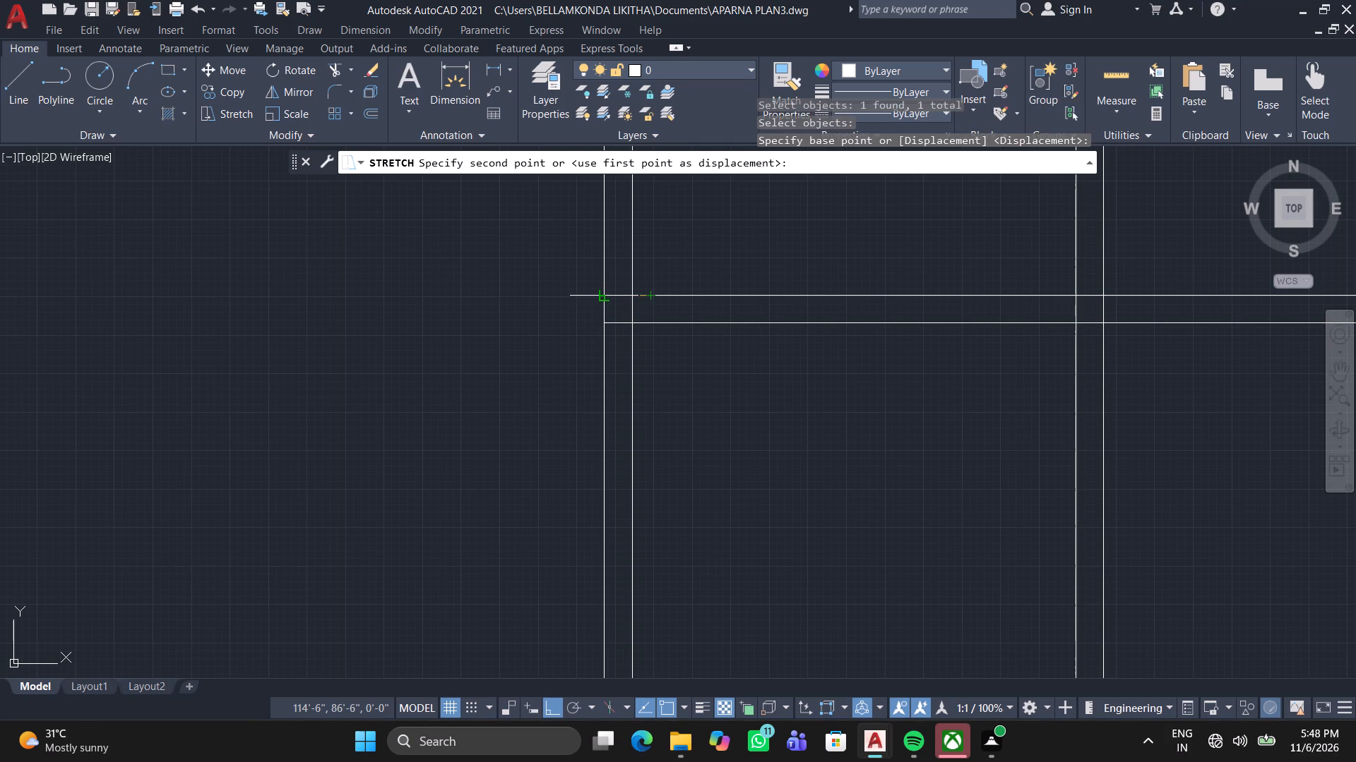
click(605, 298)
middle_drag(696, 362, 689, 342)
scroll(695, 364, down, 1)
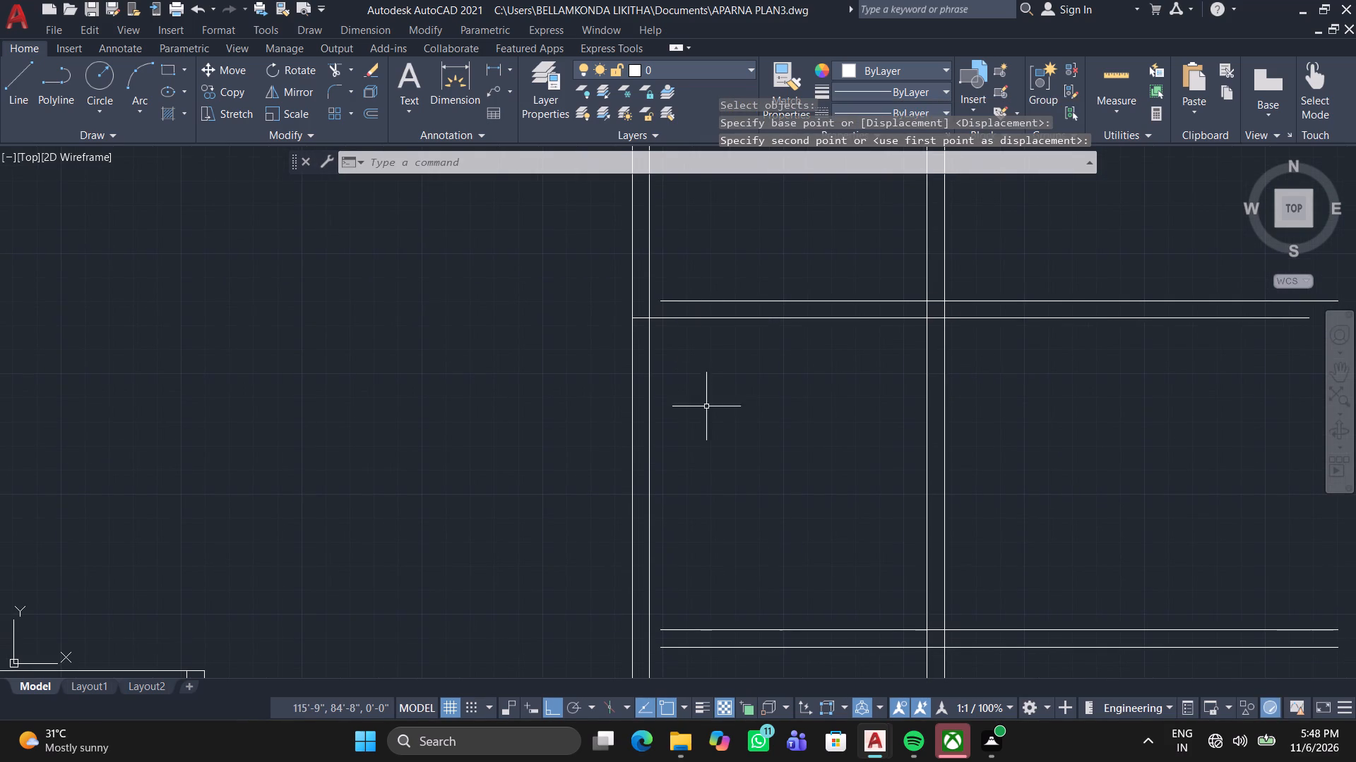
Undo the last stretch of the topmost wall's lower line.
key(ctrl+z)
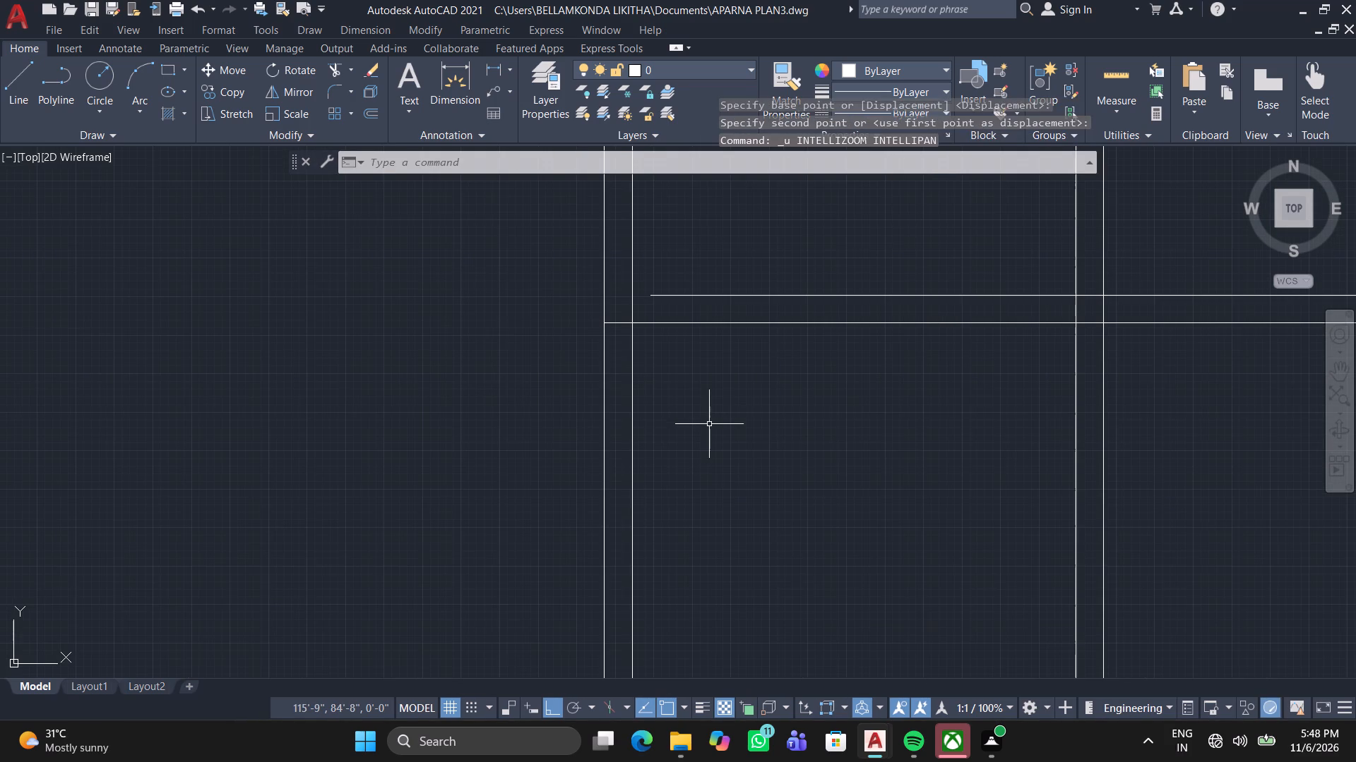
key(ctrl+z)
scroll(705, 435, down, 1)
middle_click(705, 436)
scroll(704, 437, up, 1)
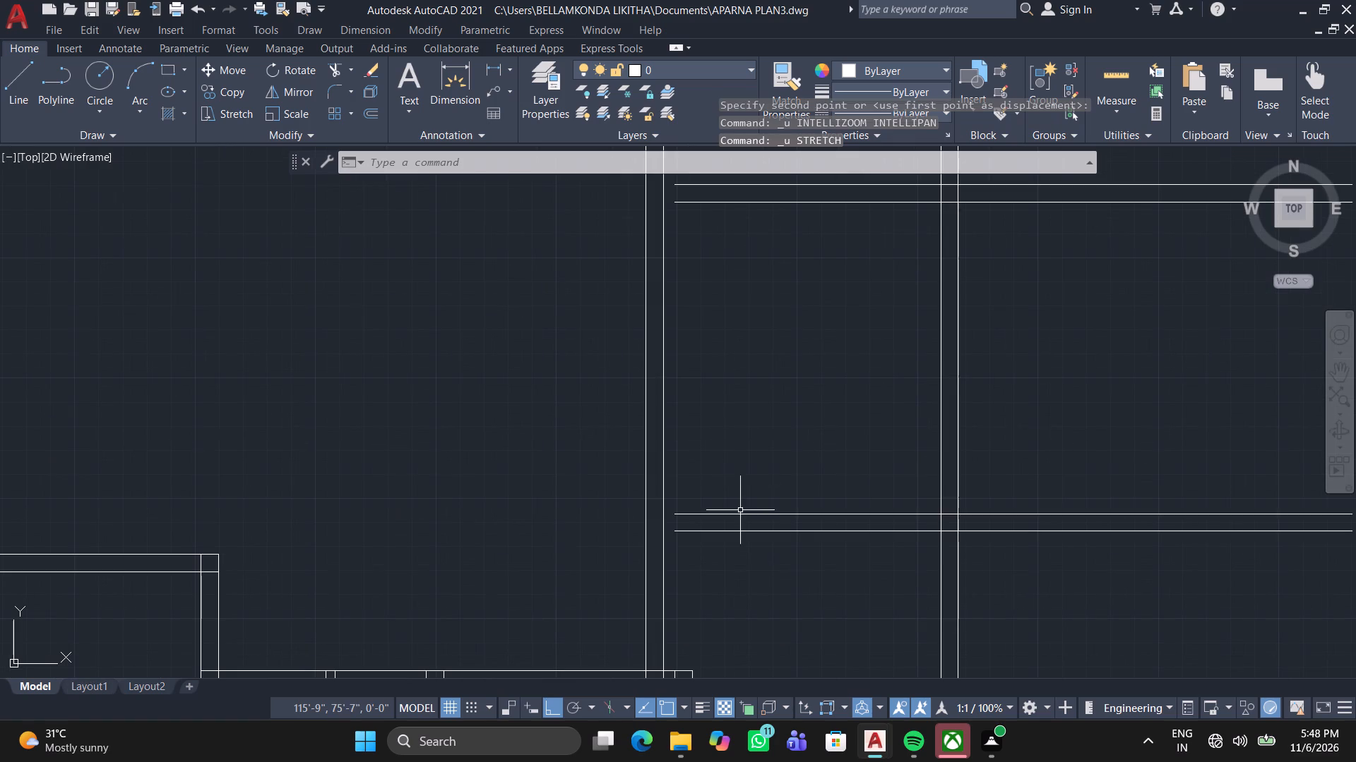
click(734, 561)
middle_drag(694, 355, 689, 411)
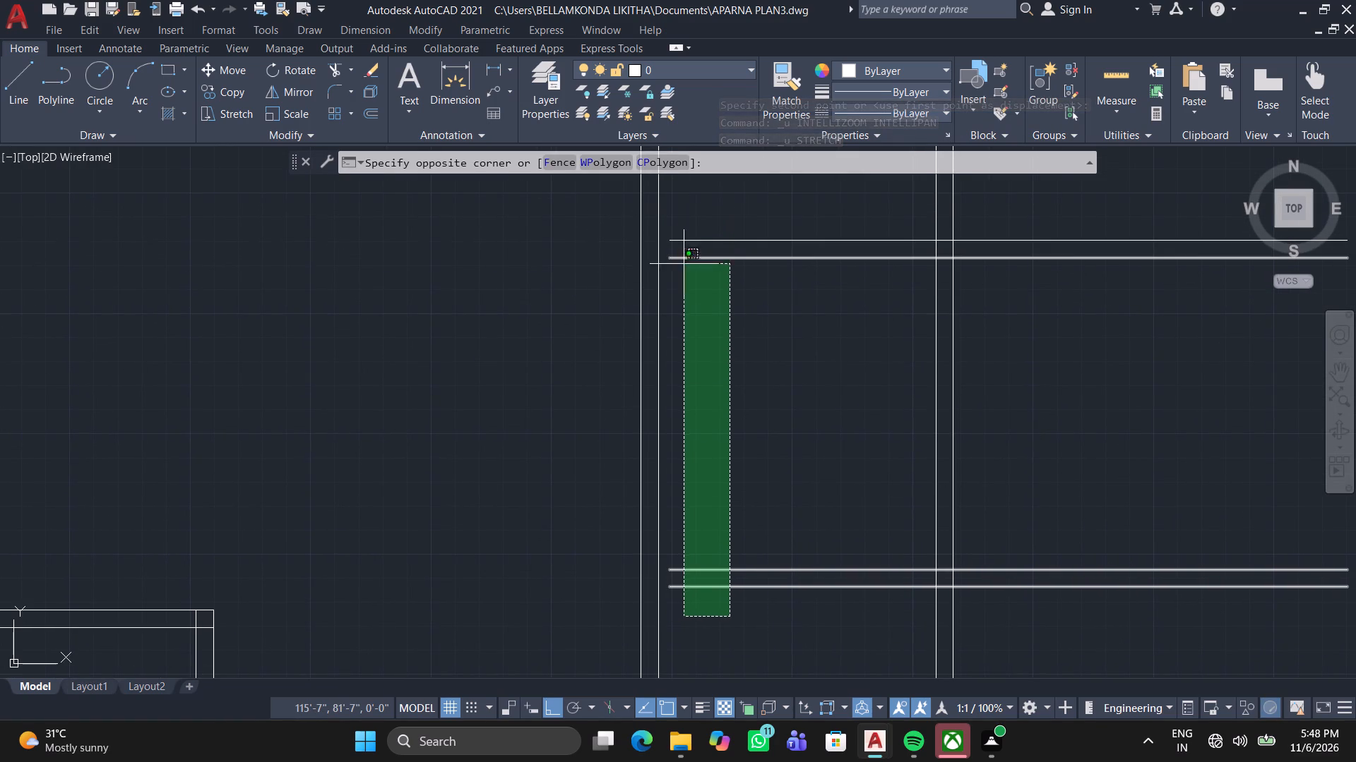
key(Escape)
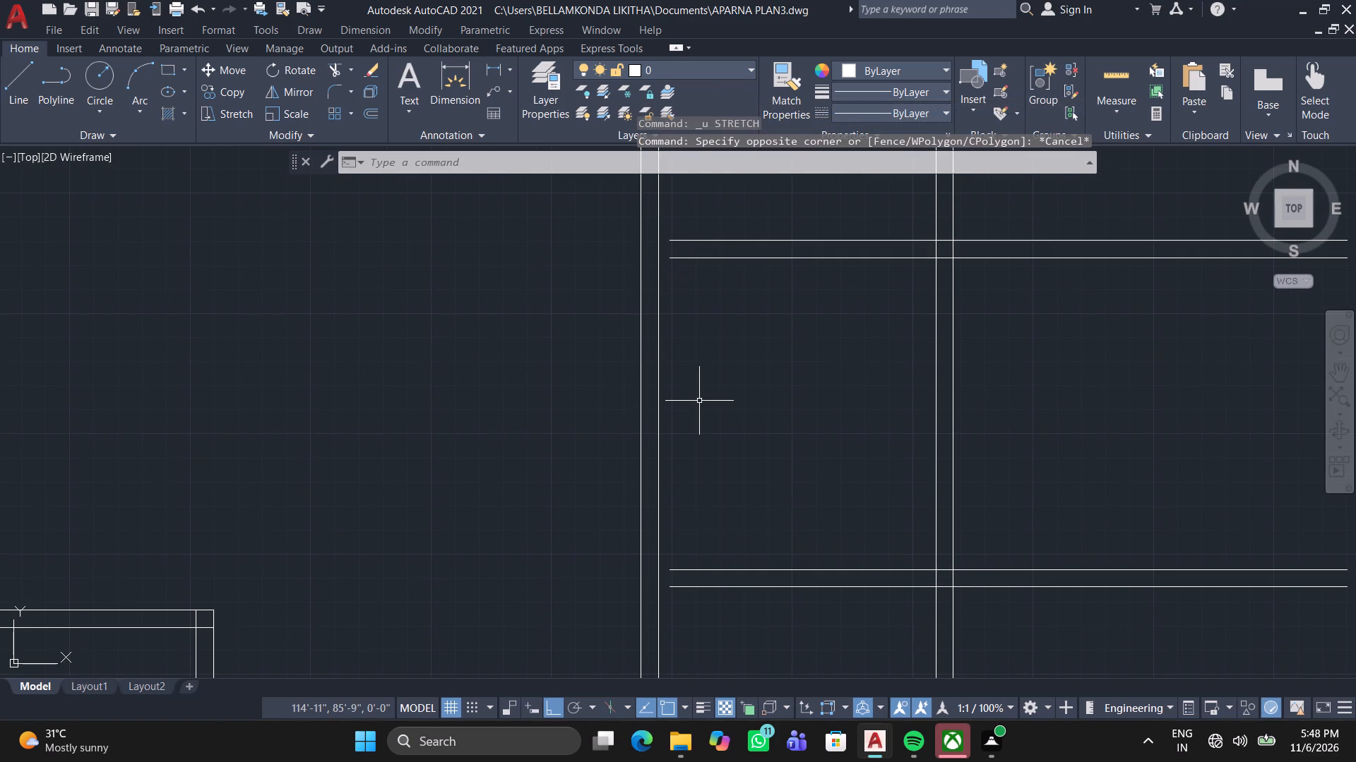
Stretch the left ends of the two upper horizontal walls' four lines to the outer line of the left vertical wall.
text(STR)
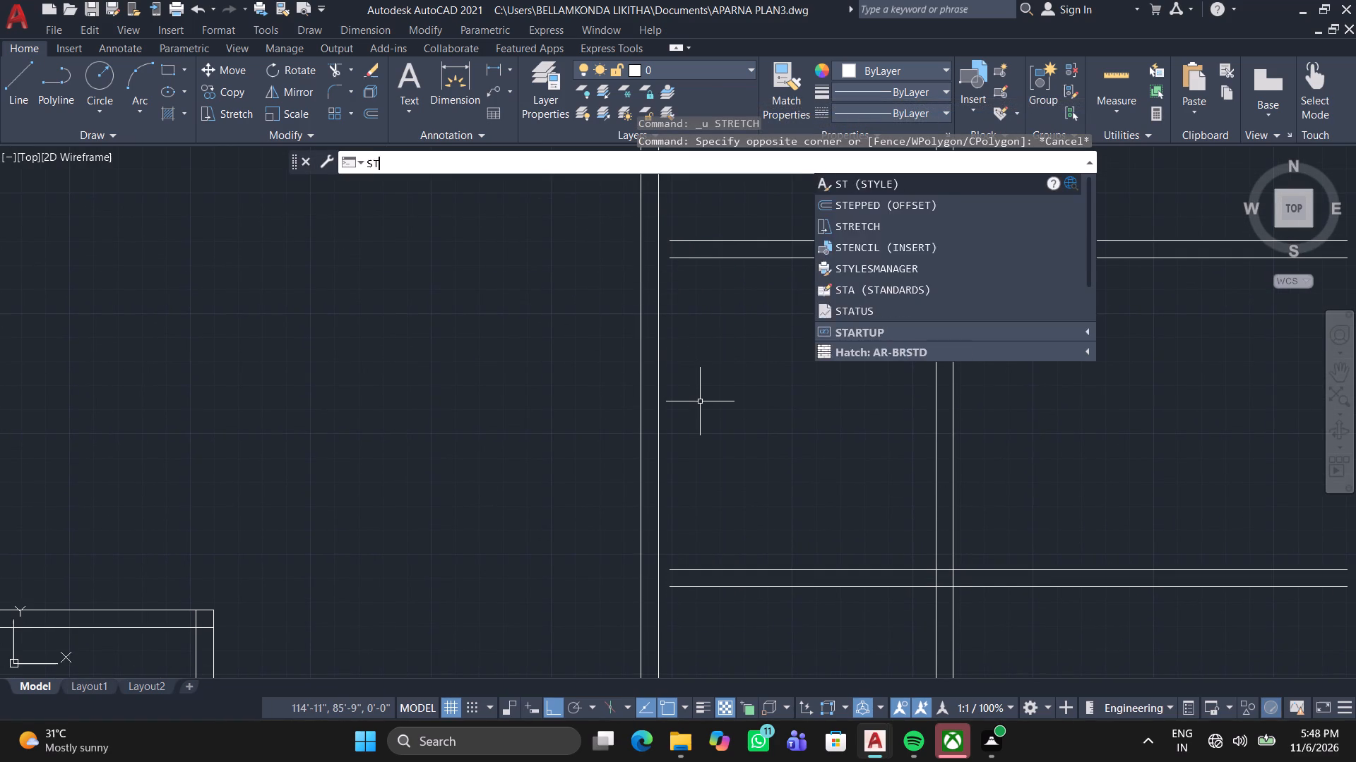
key(Return)
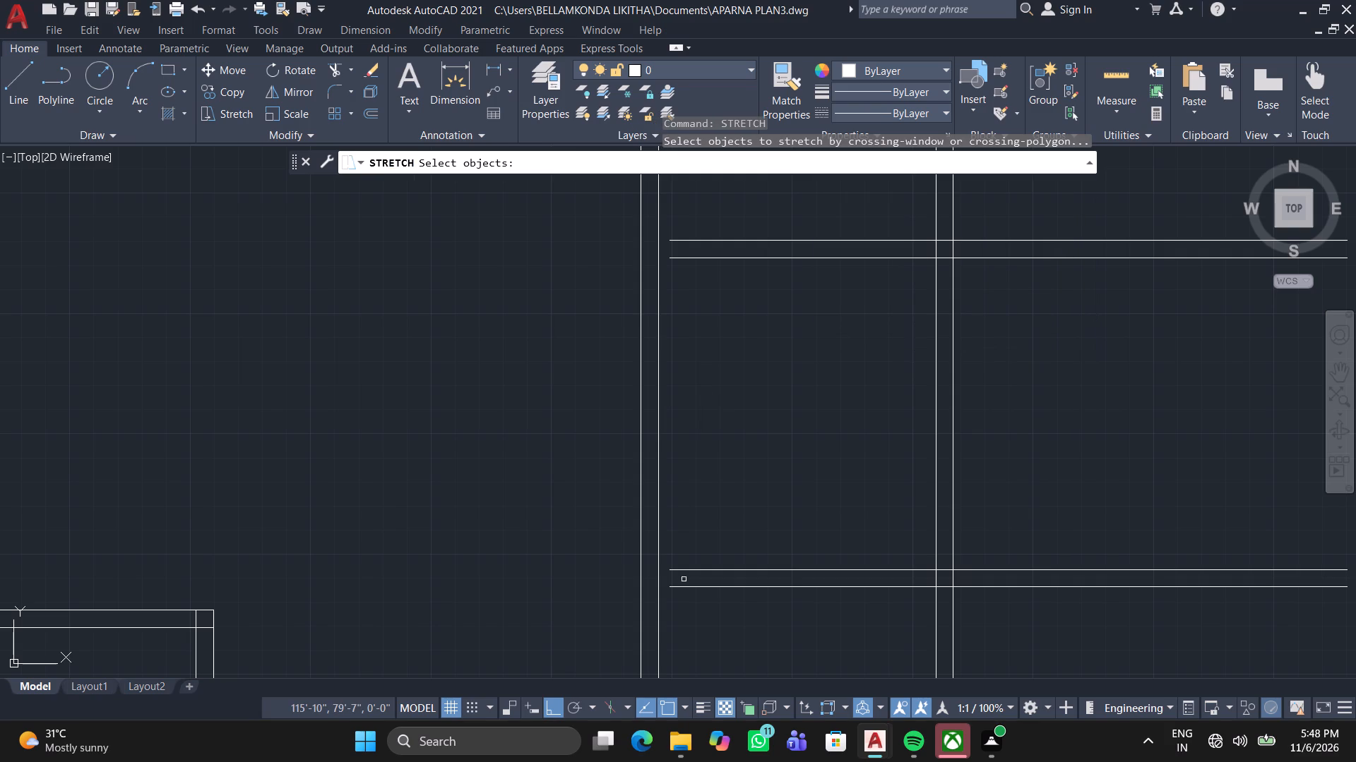
click(690, 609)
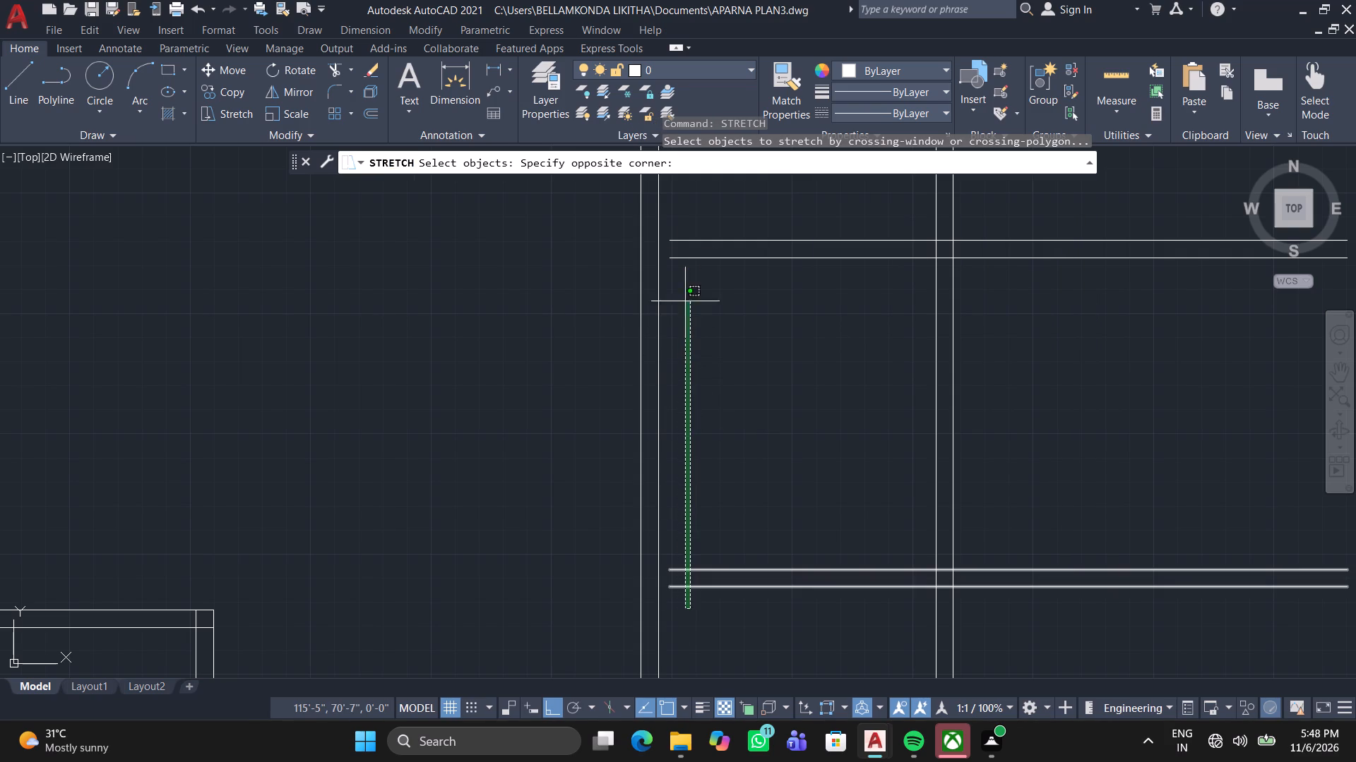
click(665, 231)
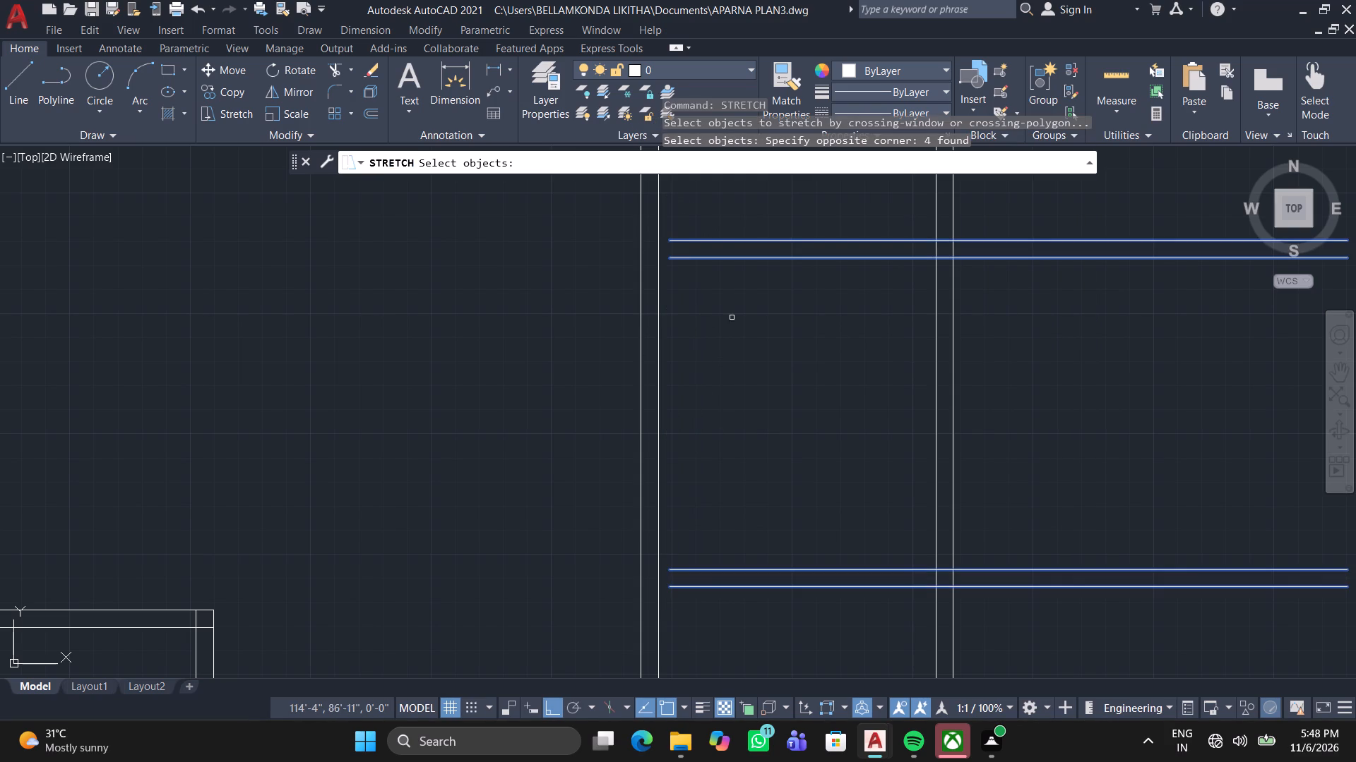
key(Return)
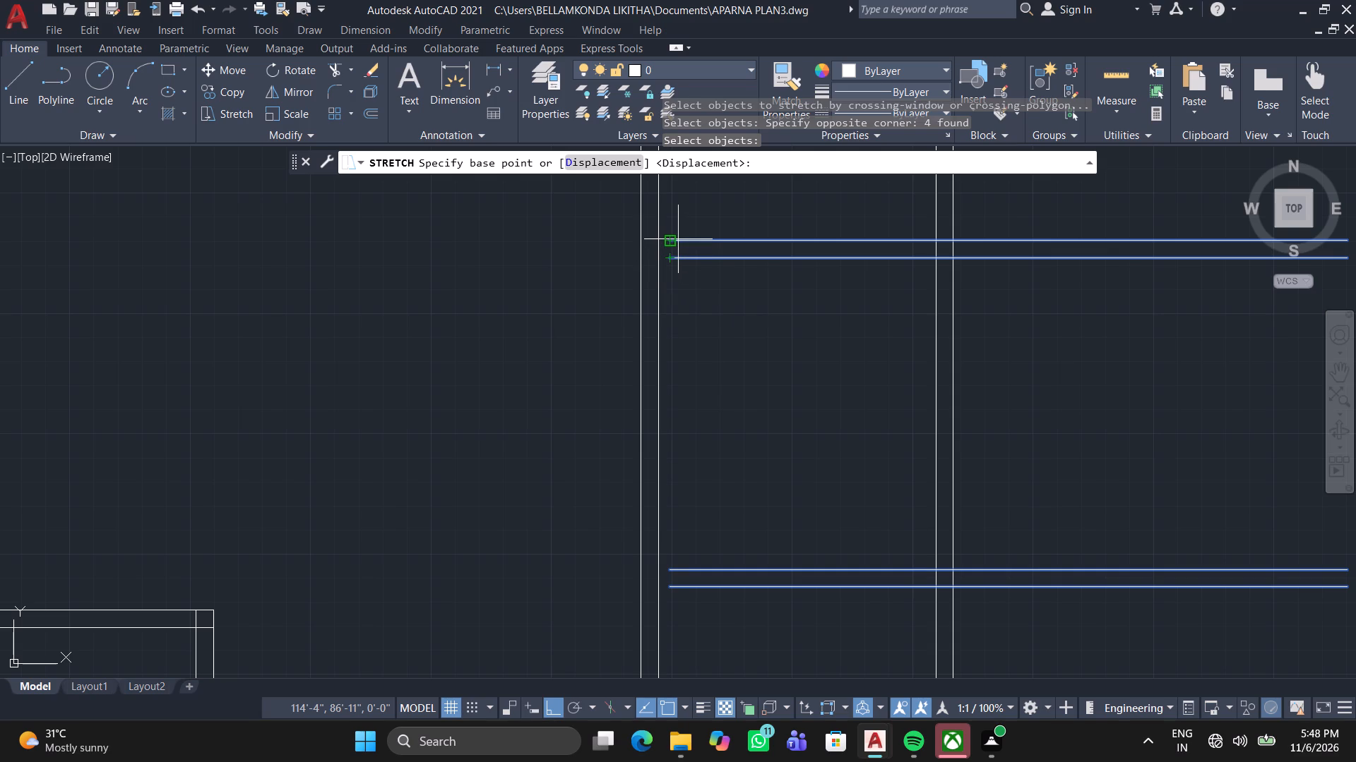
click(670, 238)
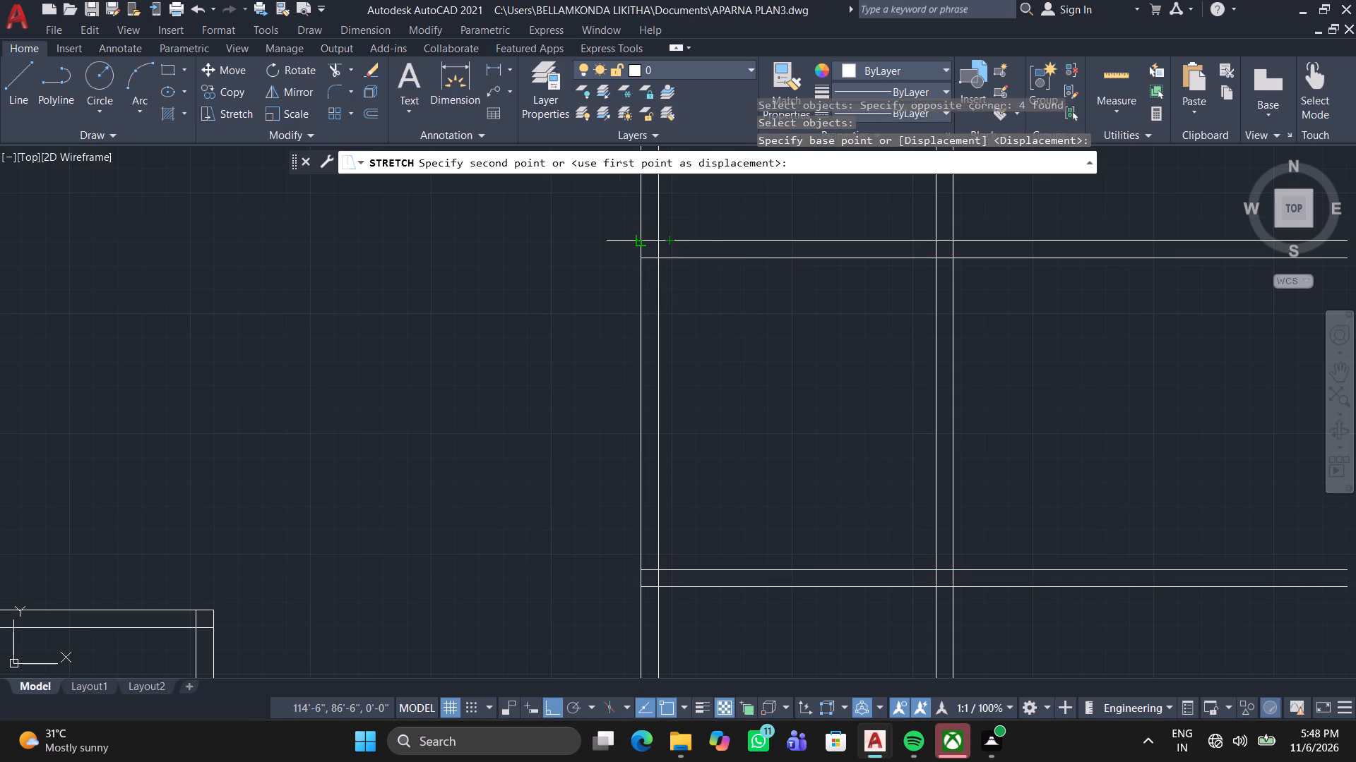
click(639, 237)
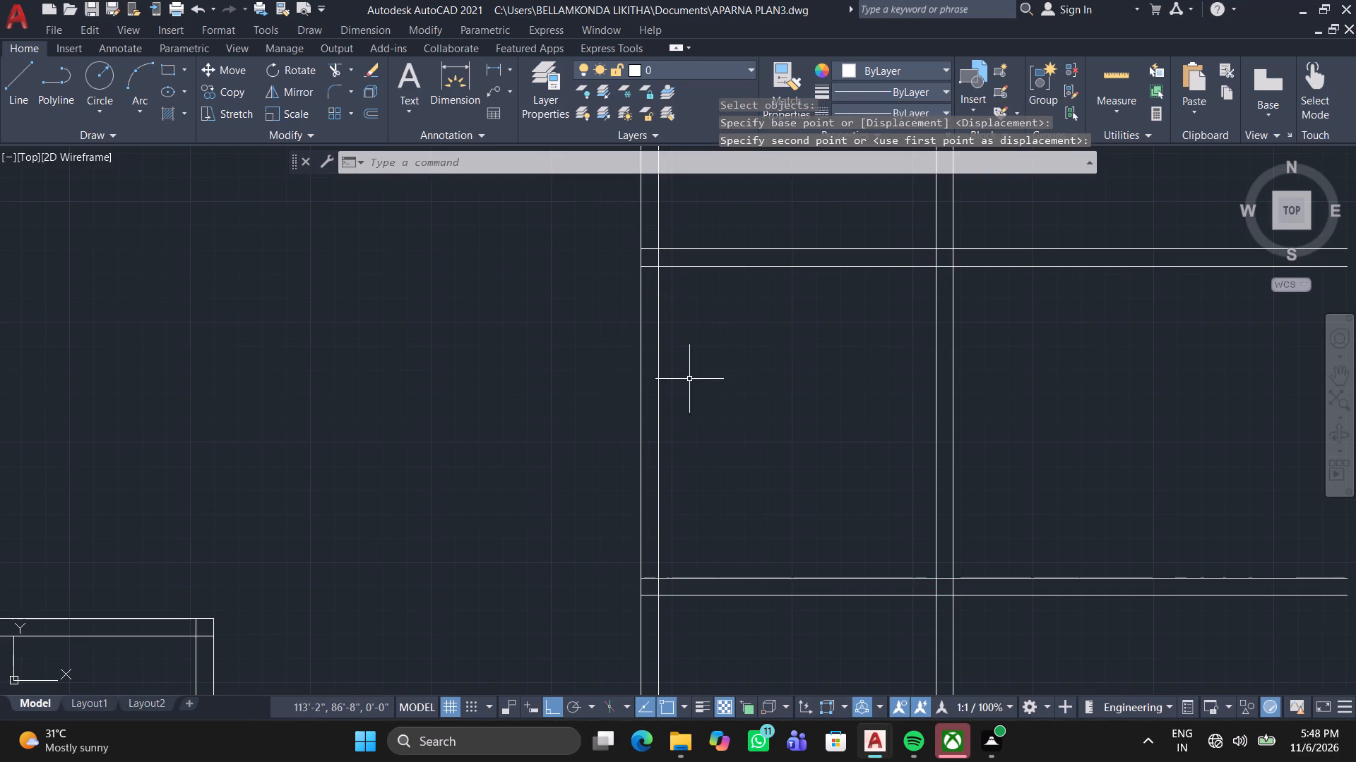
Trim the new left vertical wall's two lines where they extend below the top wall of the small rooms.
scroll(669, 377, up, 2)
middle_drag(668, 407, 665, 641)
scroll(665, 641, down, 1)
scroll(706, 527, down, 2)
middle_drag(704, 526, 703, 526)
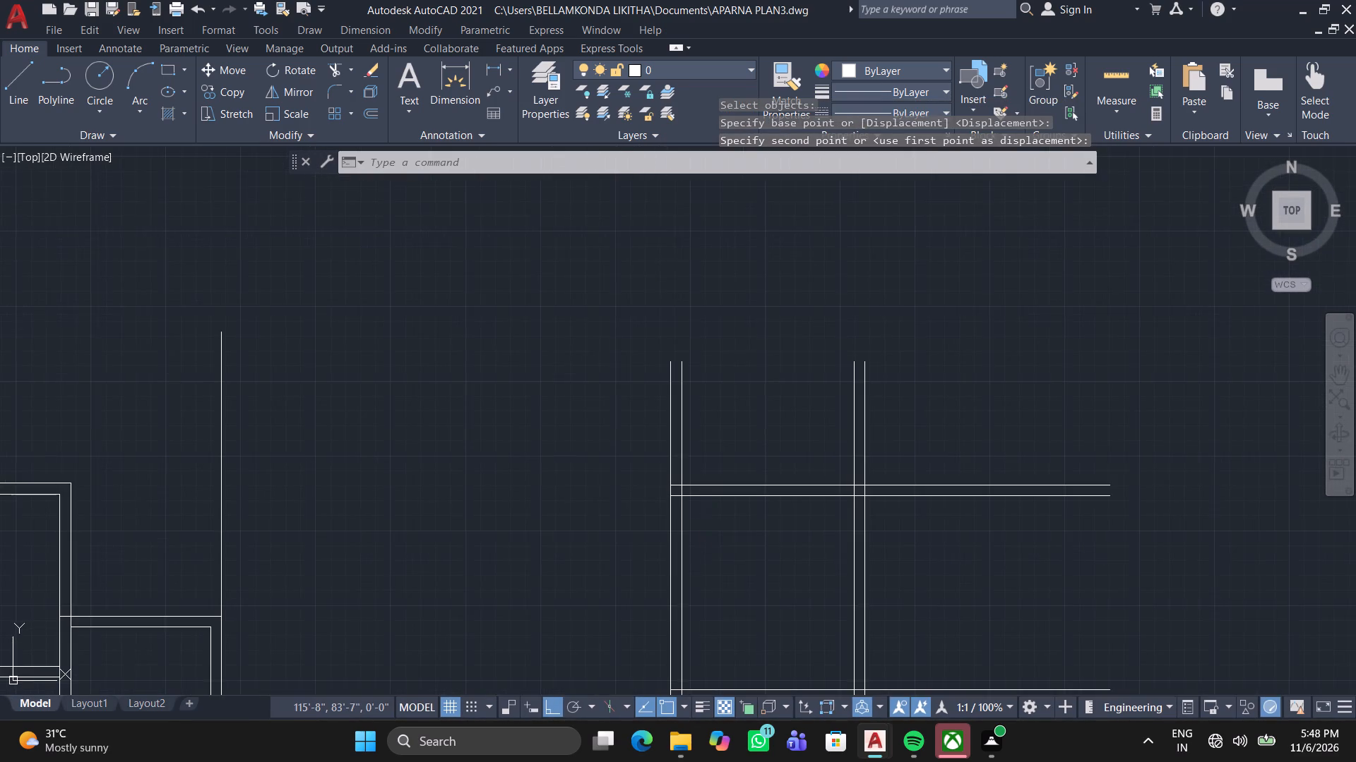
middle_drag(703, 526, 660, 323)
key(Escape)
middle_drag(694, 496, 701, 474)
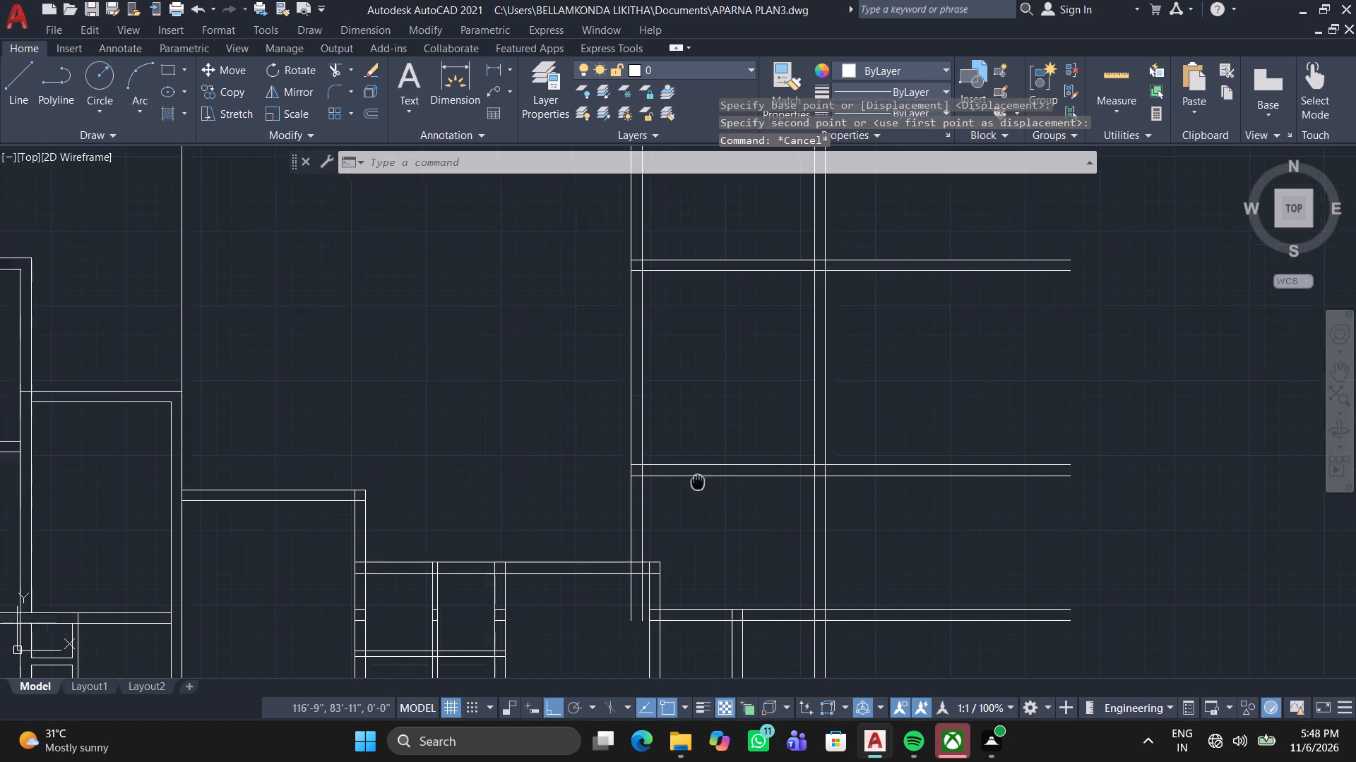
middle_drag(701, 474, 760, 271)
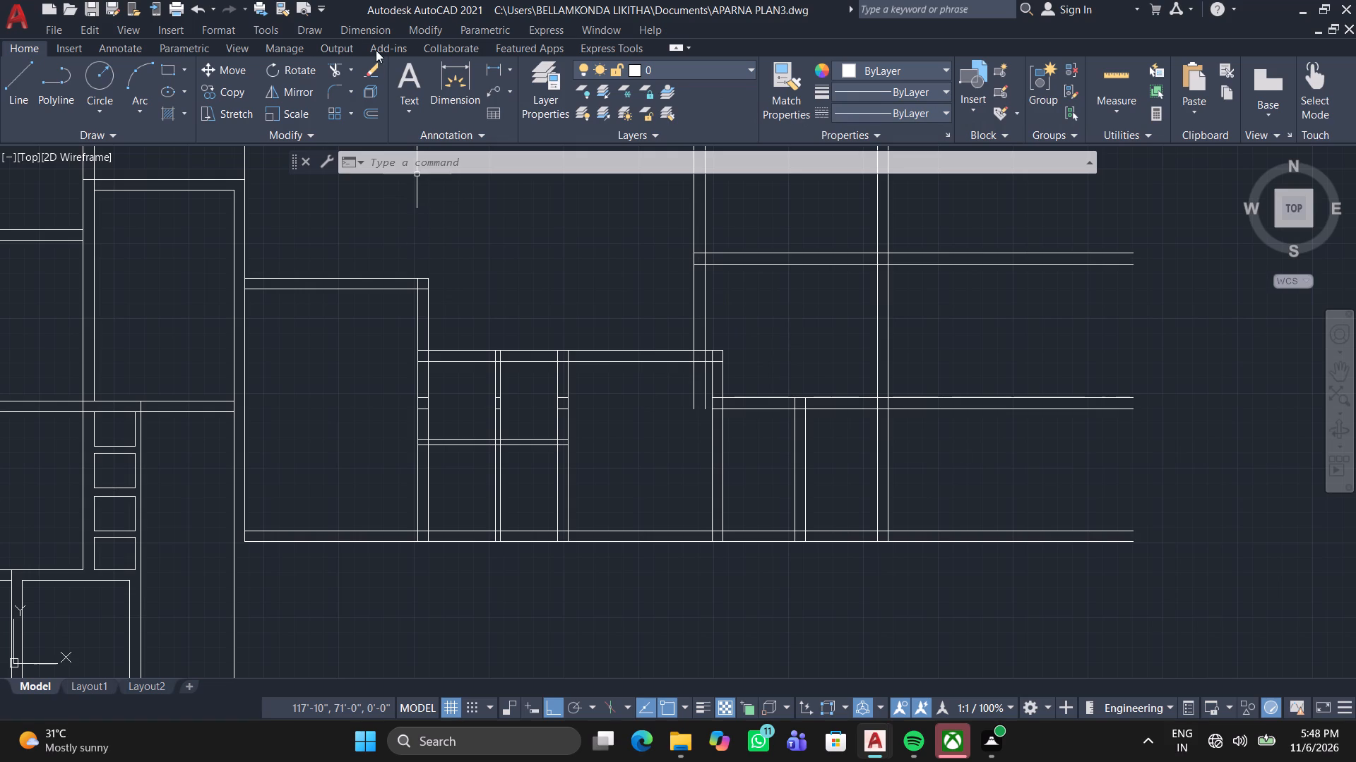
click(329, 66)
scroll(698, 454, up, 2)
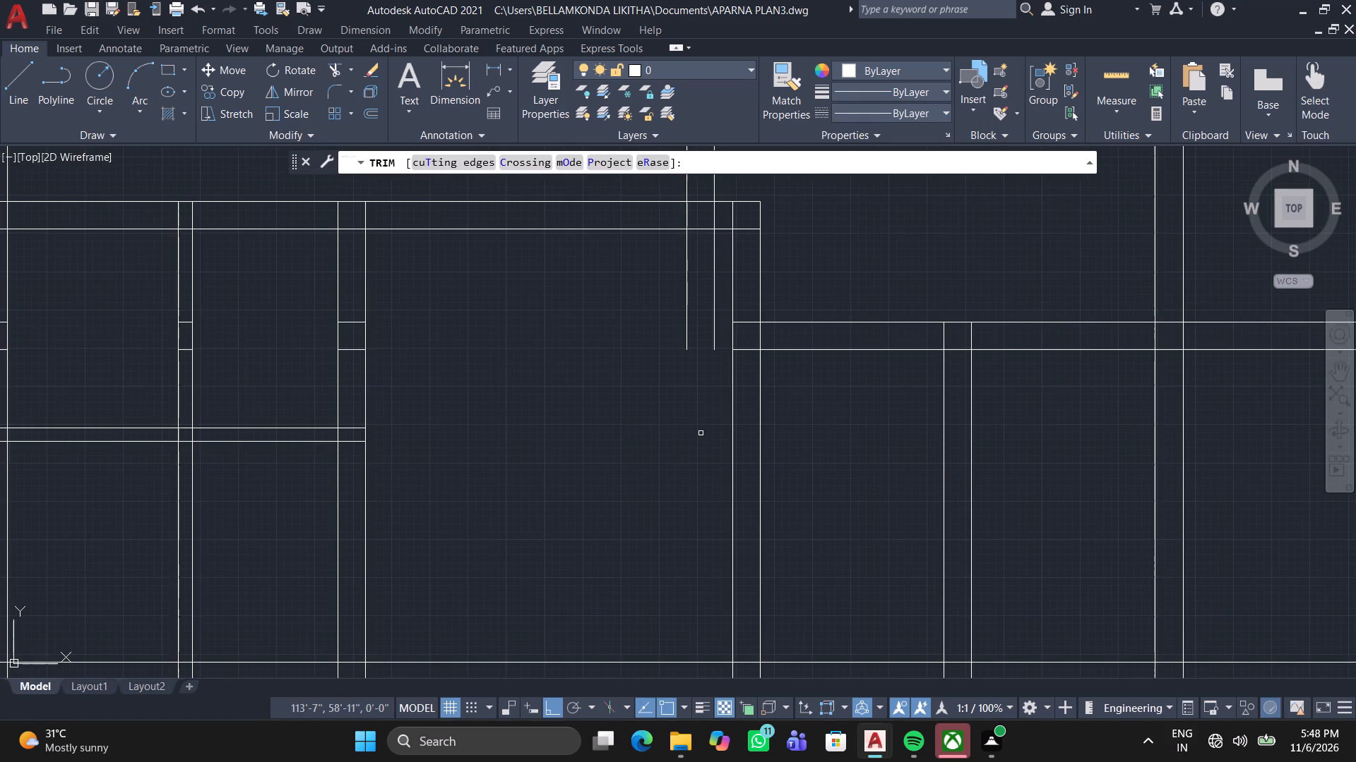
middle_drag(694, 426, 496, 643)
scroll(494, 556, up, 2)
click(417, 413)
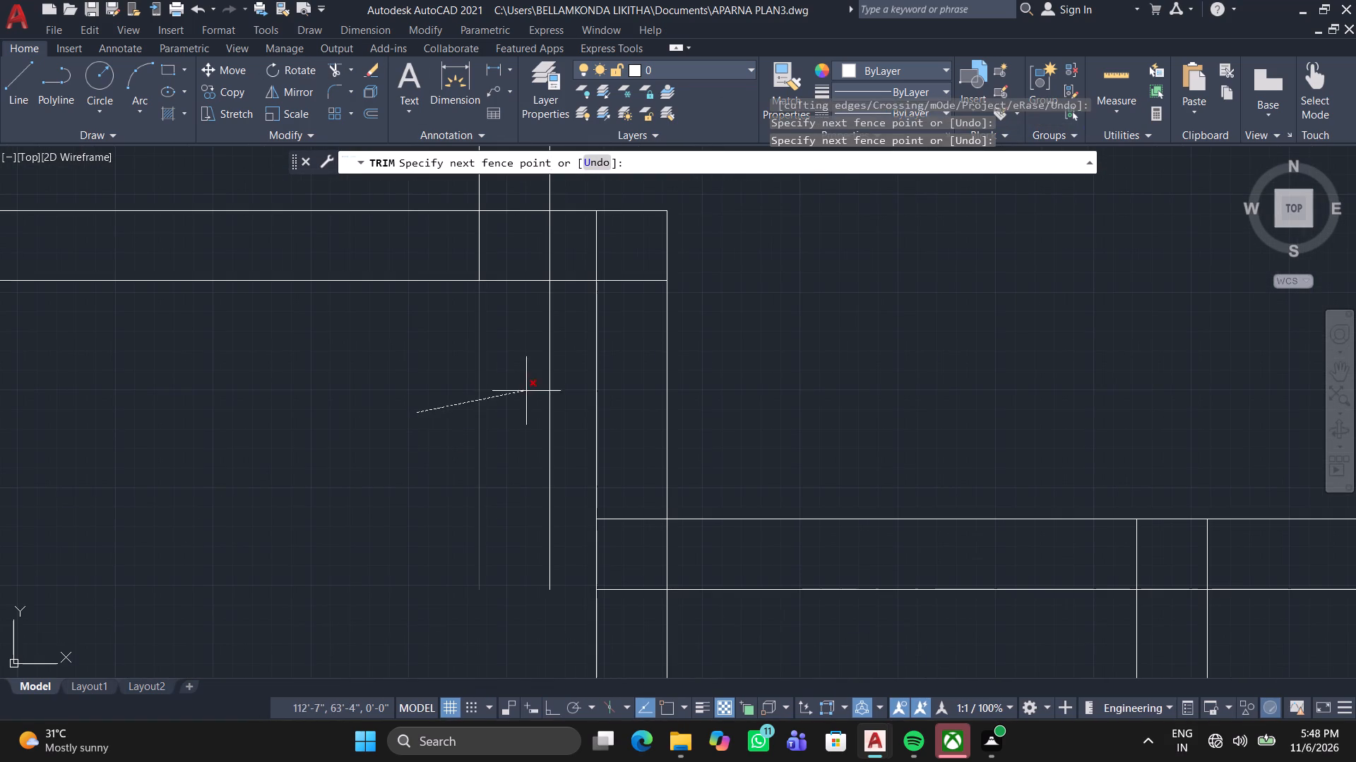
click(563, 385)
Trim away the left vertical wall's two lines between the upper room's bottom wall and the small rooms' top wall.
scroll(488, 398, down, 3)
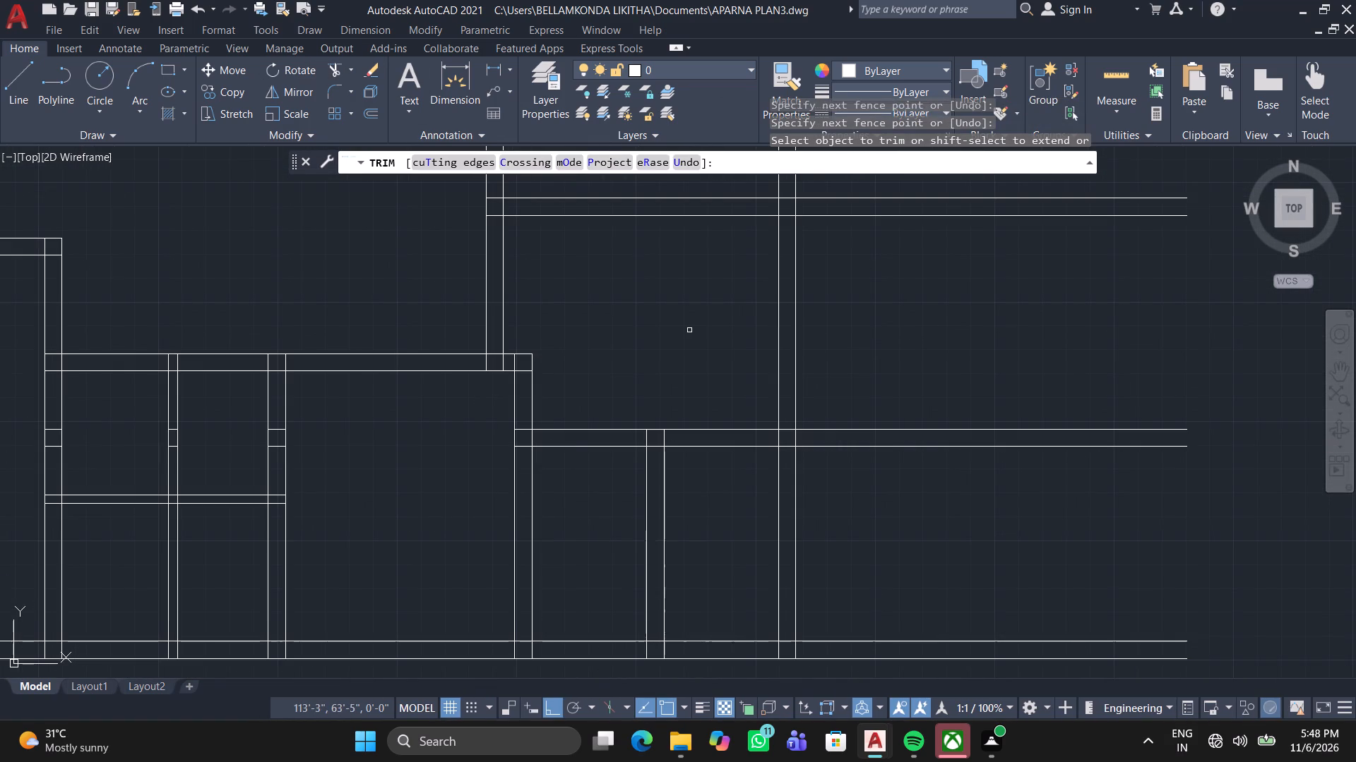
middle_drag(582, 267, 576, 337)
click(393, 310)
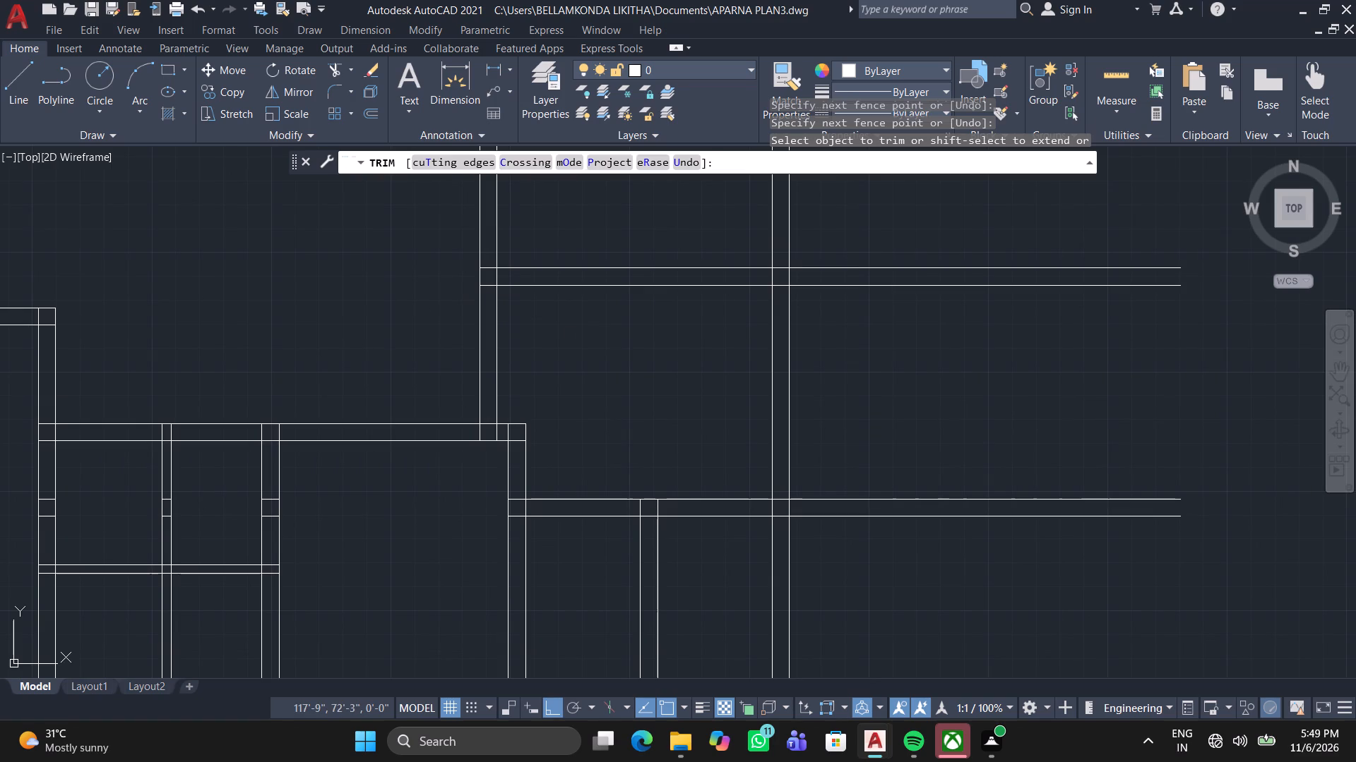
click(552, 322)
Trim the ends of both vertical walls' lines that extend above the topmost horizontal wall.
middle_drag(559, 328, 533, 573)
scroll(559, 341, down, 1)
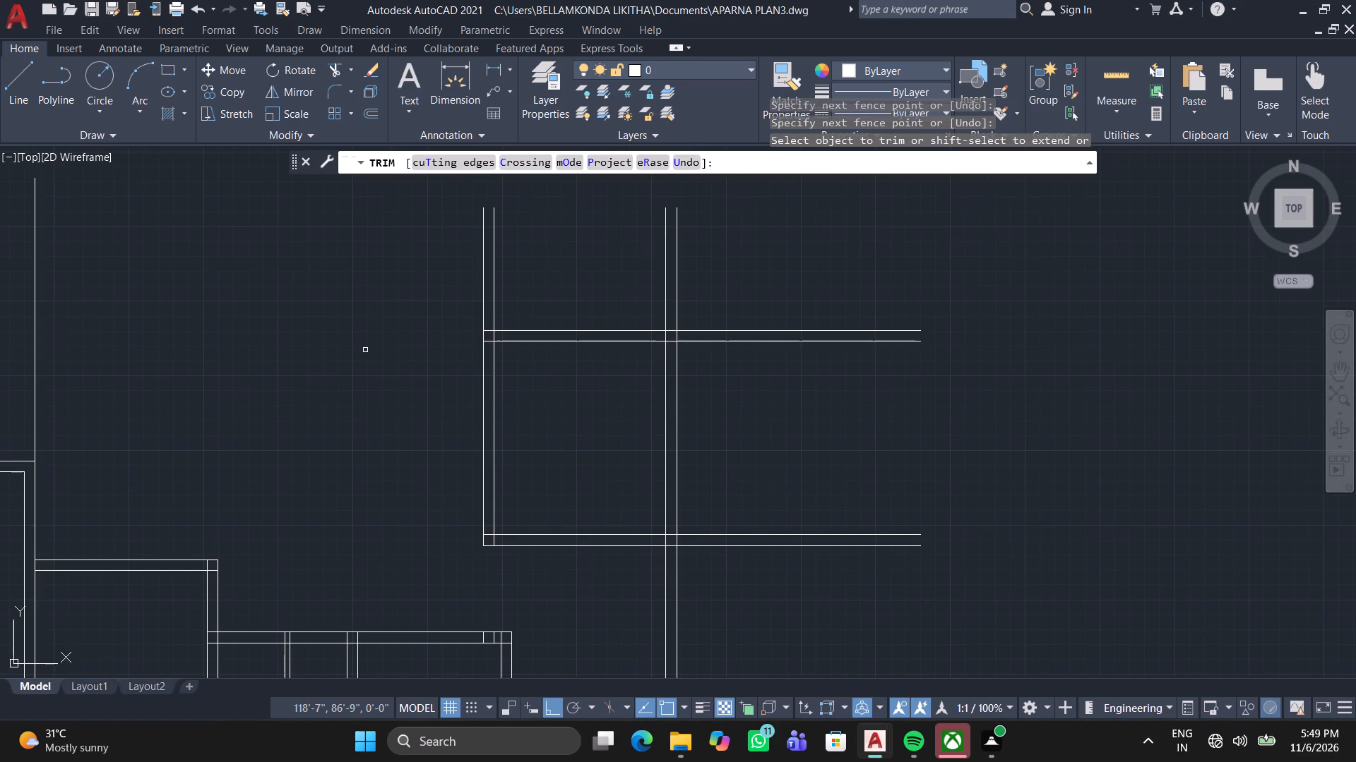
click(364, 255)
click(842, 261)
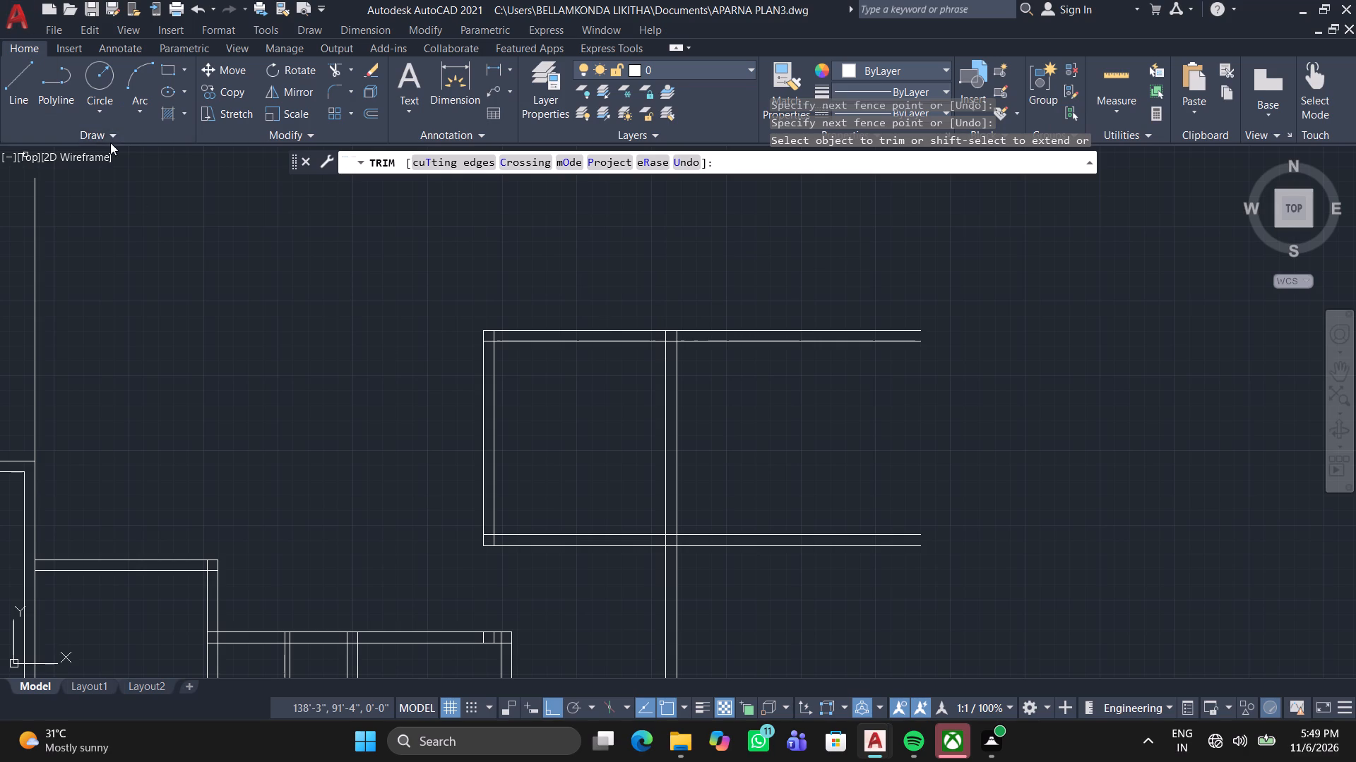
scroll(168, 155, down, 1)
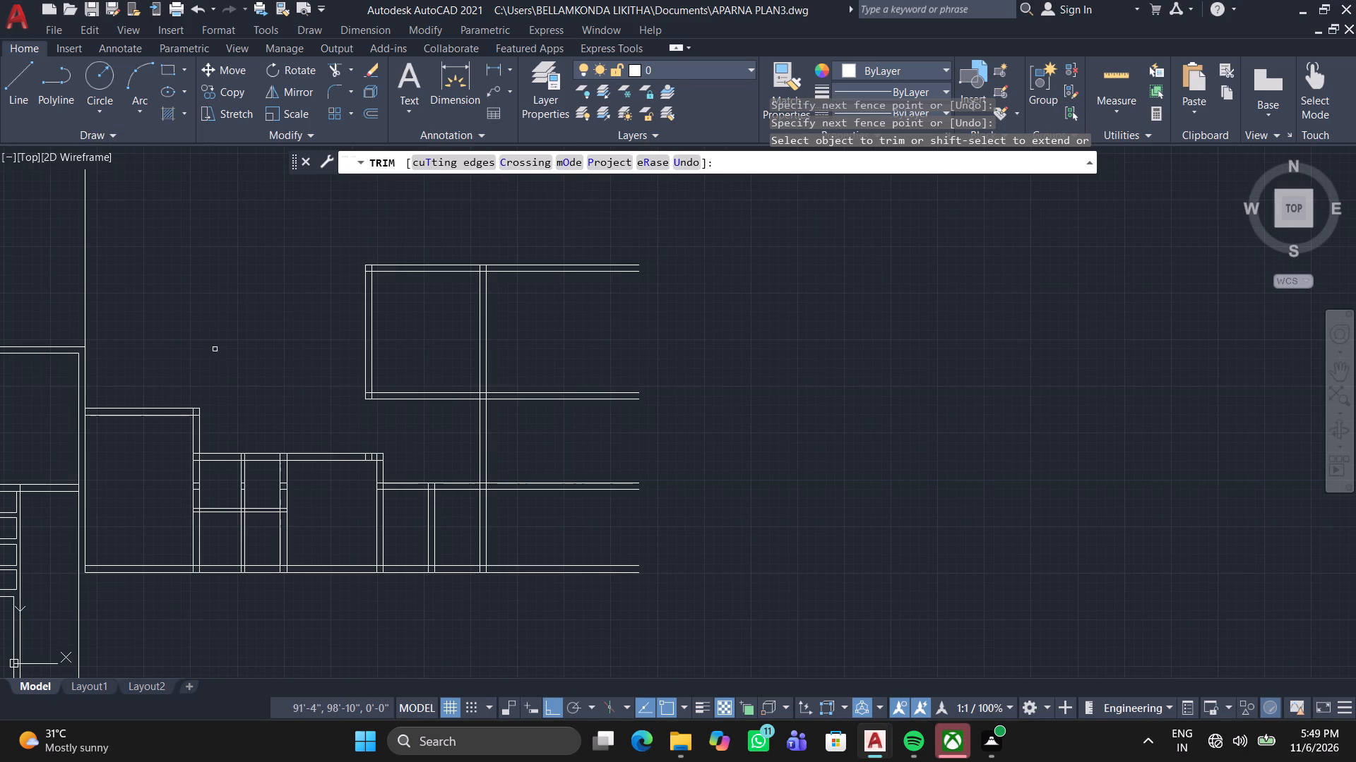
middle_drag(236, 356, 314, 360)
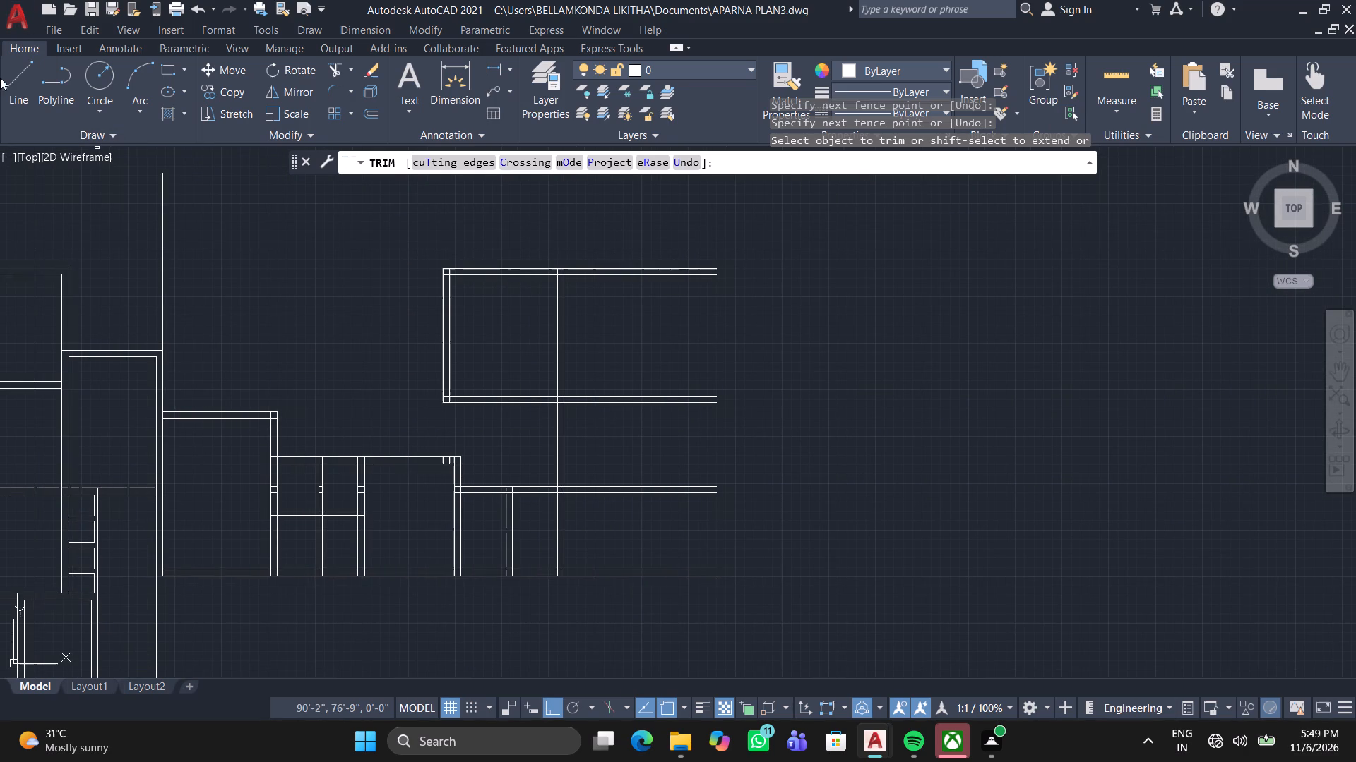
Draw a horizontal line from the upper room's top-left corner leftward to just past the tall vertical line beside the left-hand plan.
click(13, 85)
middle_drag(498, 241, 670, 296)
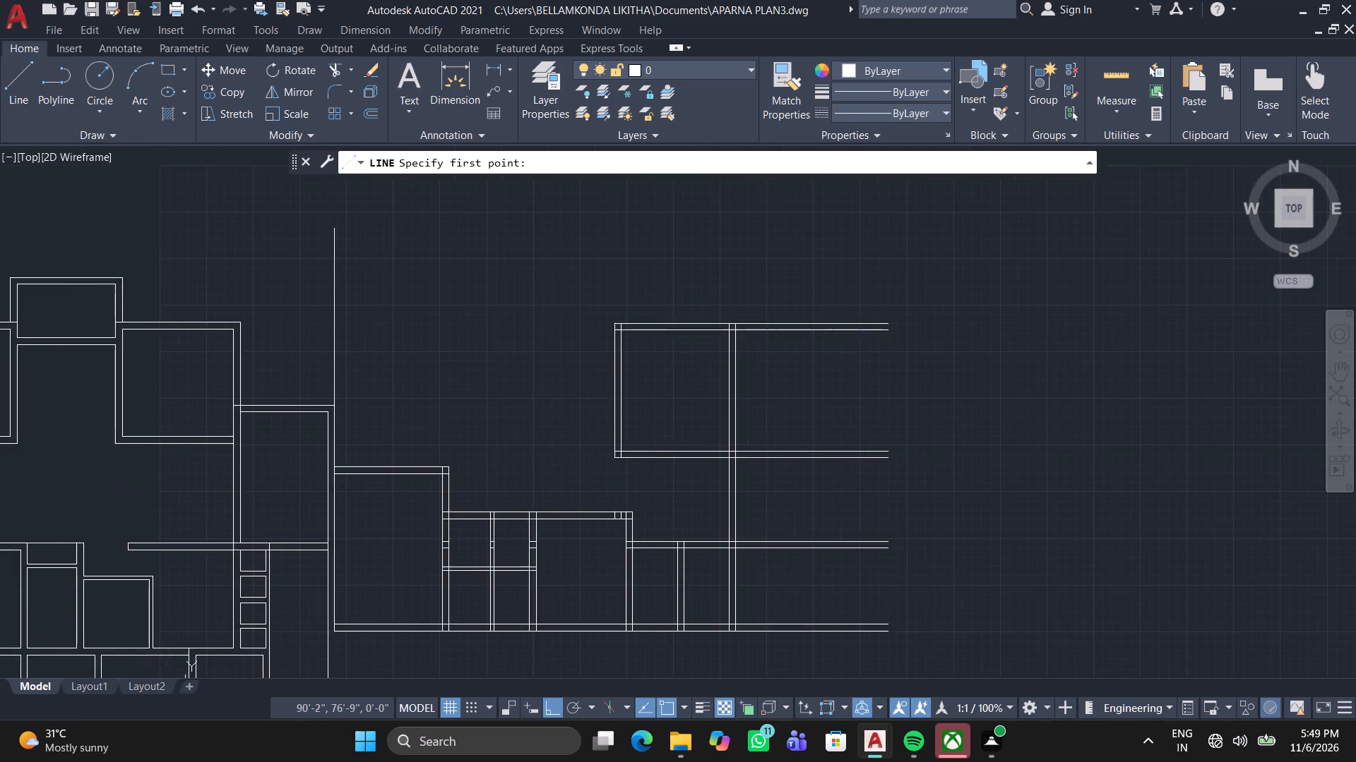
scroll(620, 325, up, 2)
click(605, 325)
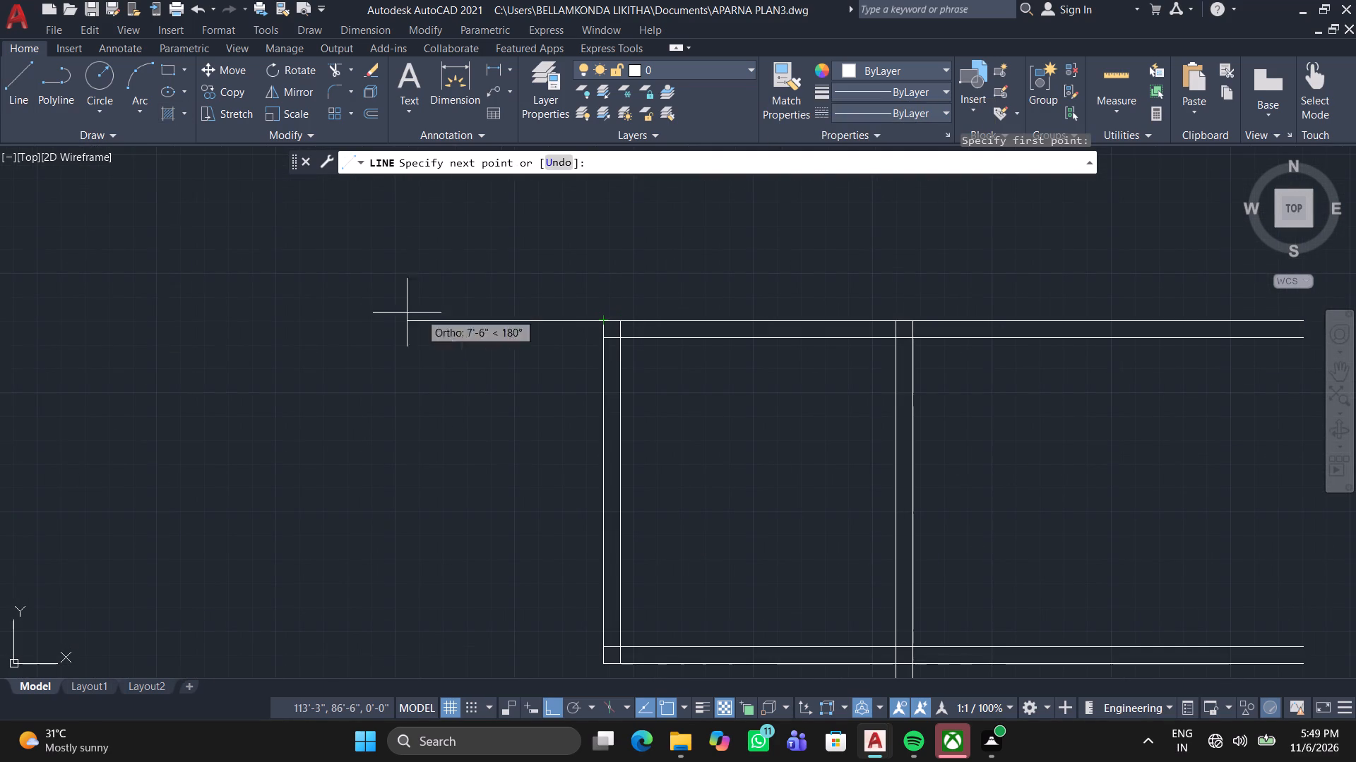
middle_drag(16, 312, 807, 340)
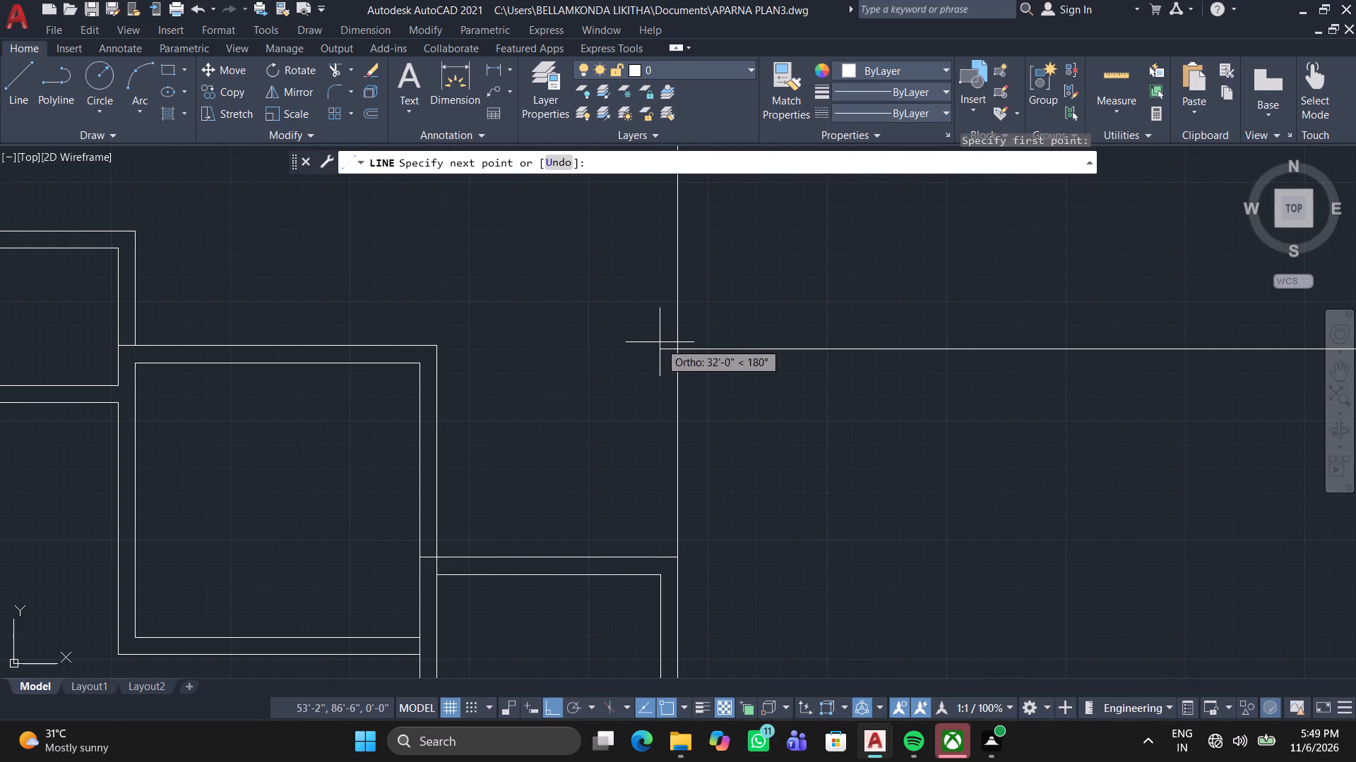
click(646, 342)
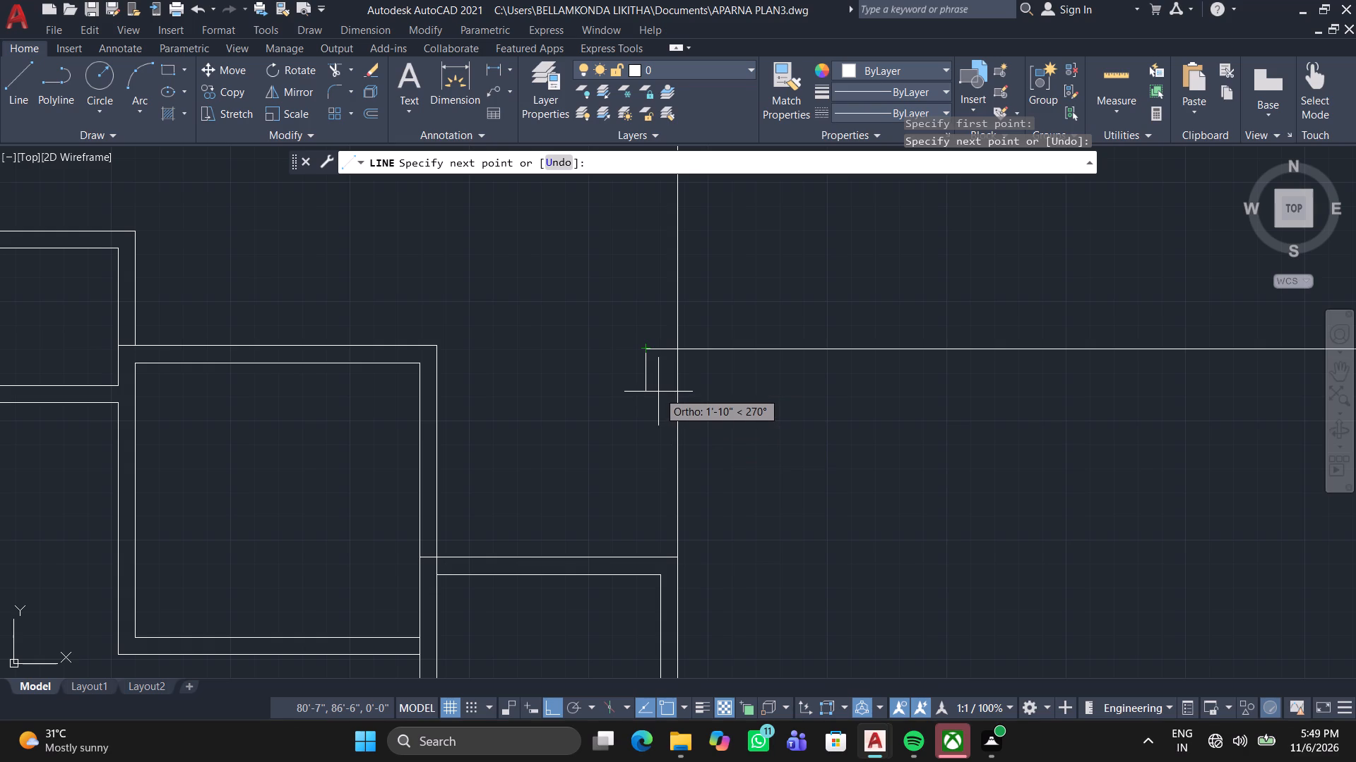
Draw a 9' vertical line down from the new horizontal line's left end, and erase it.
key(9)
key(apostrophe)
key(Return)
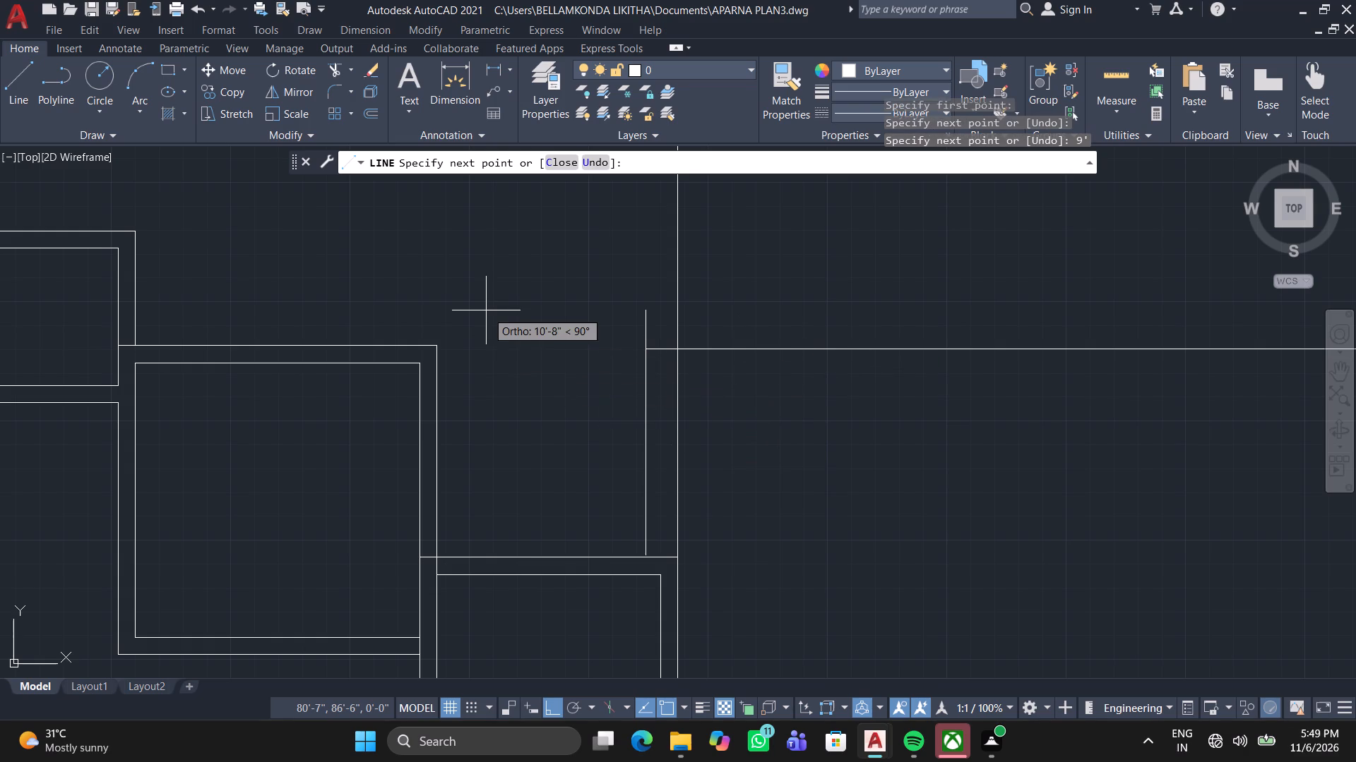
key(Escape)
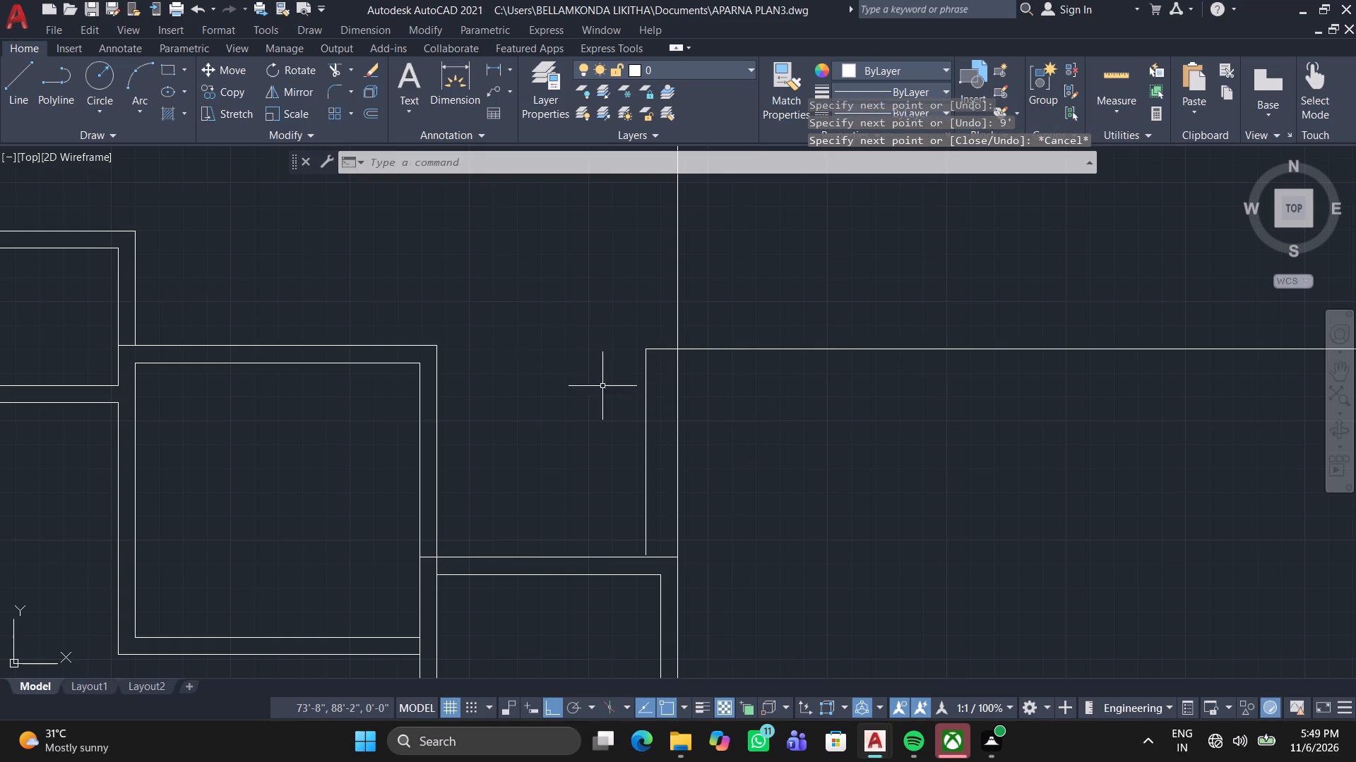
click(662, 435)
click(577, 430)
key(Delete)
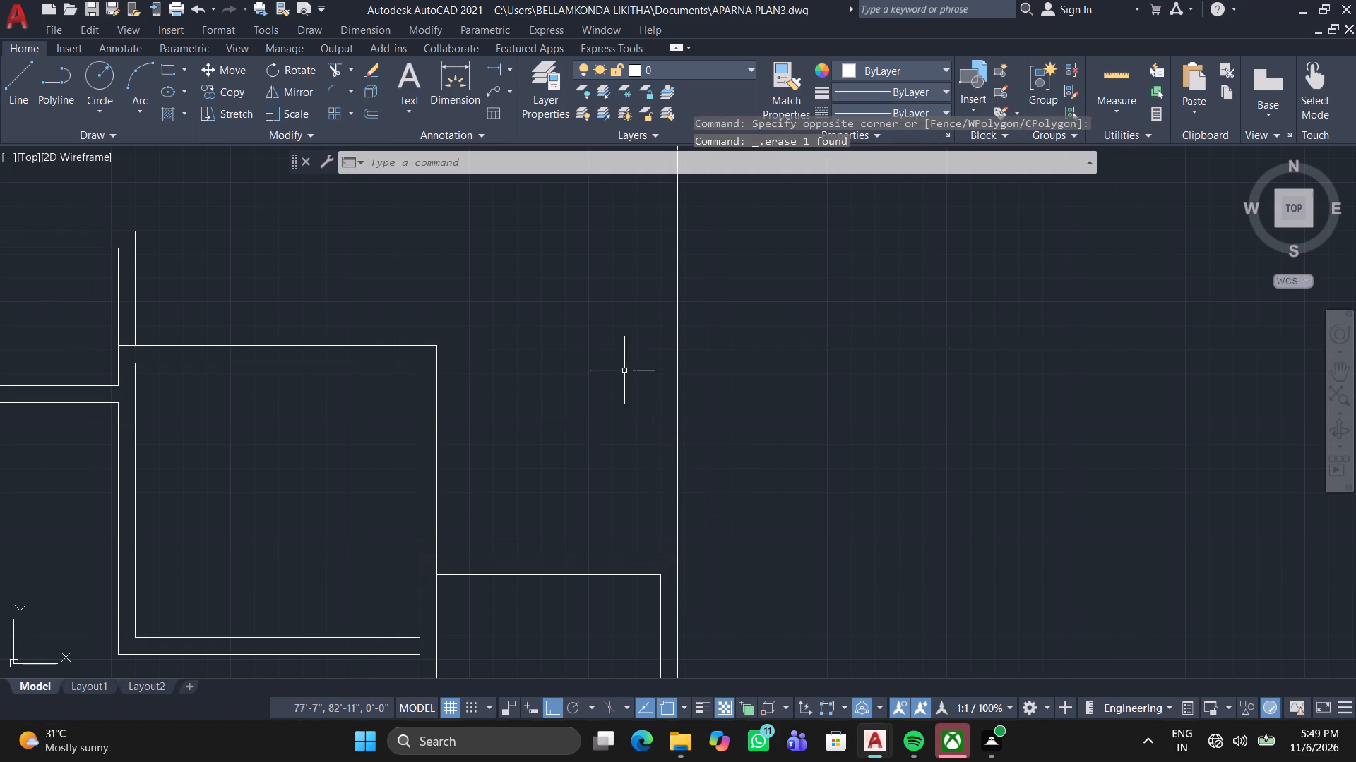
Offset the new horizontal line 9" downward and the tall vertical line 9" to its left to form walls.
click(374, 121)
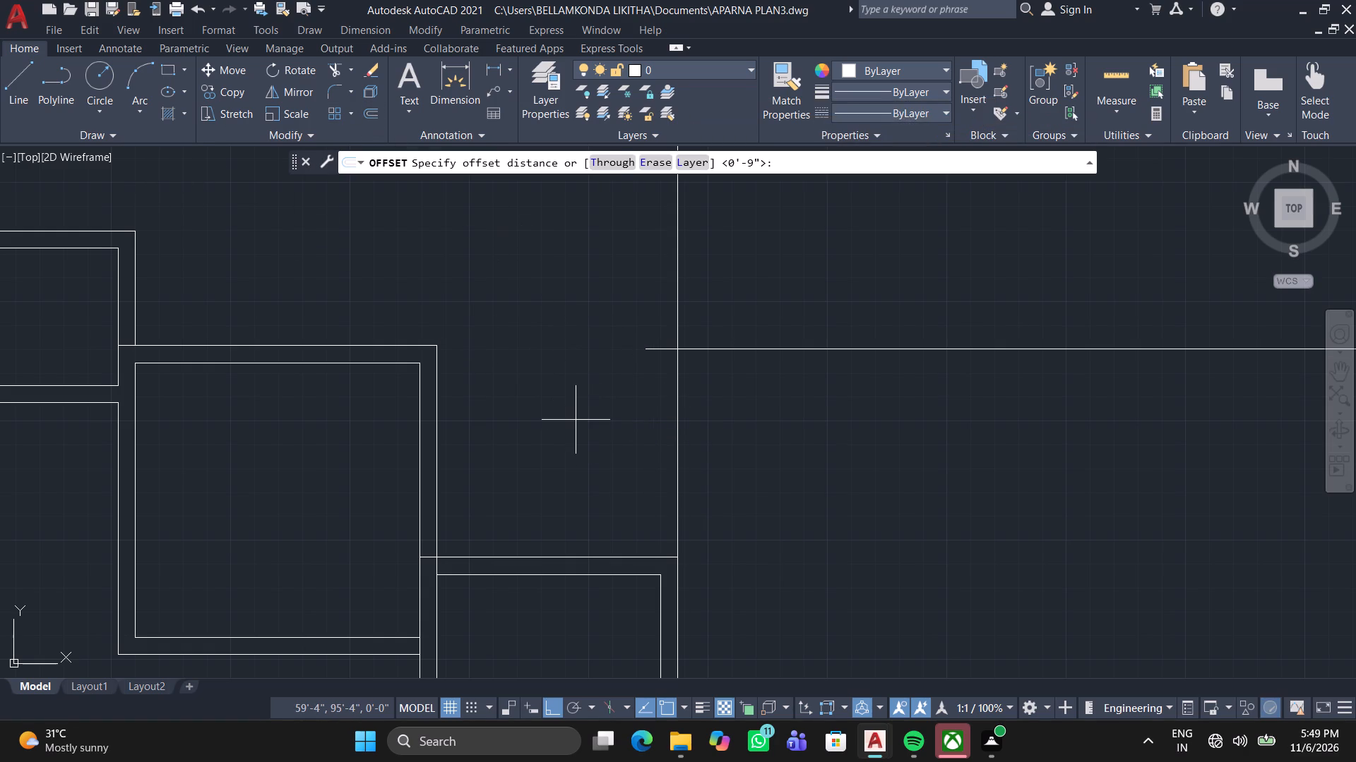
key(Return)
click(774, 347)
click(772, 382)
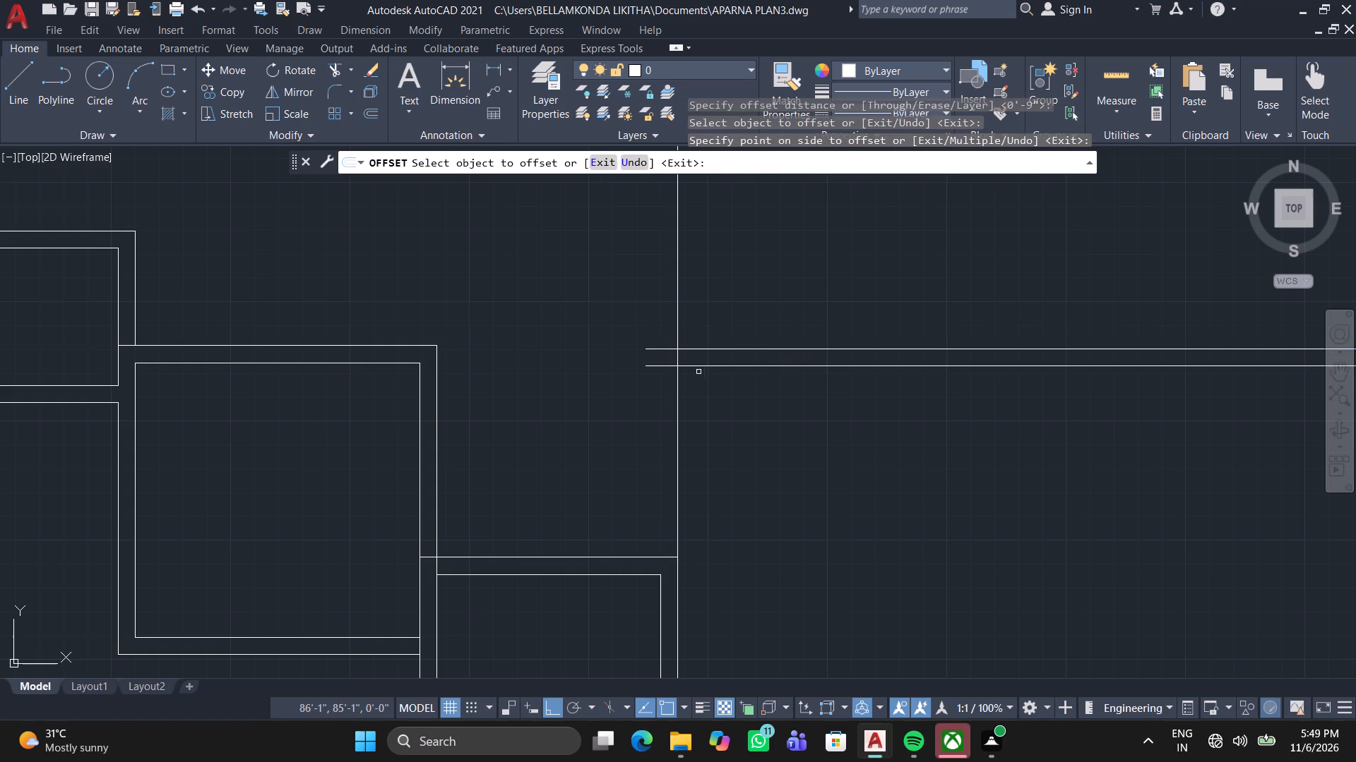
click(678, 380)
click(624, 385)
scroll(677, 382, down, 1)
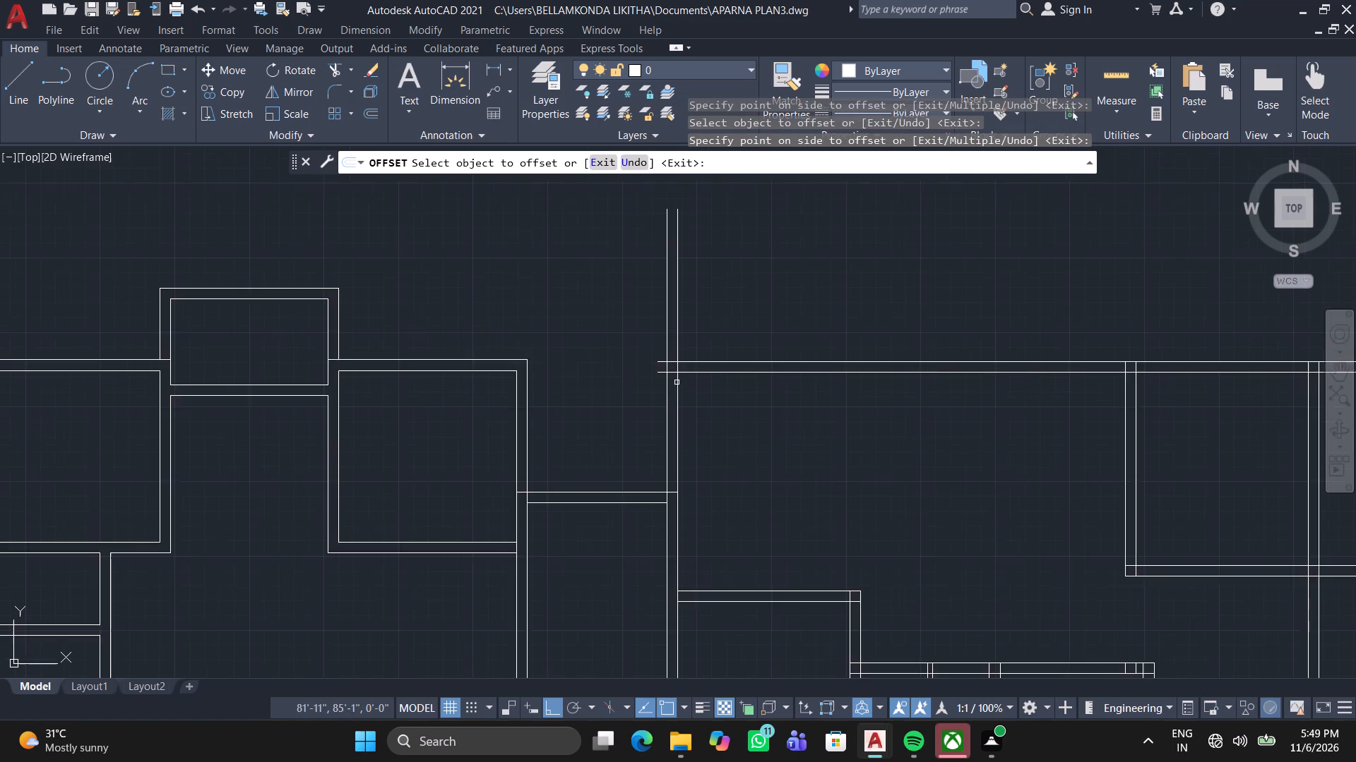
middle_drag(677, 382, 539, 323)
scroll(609, 312, down, 2)
key(Escape)
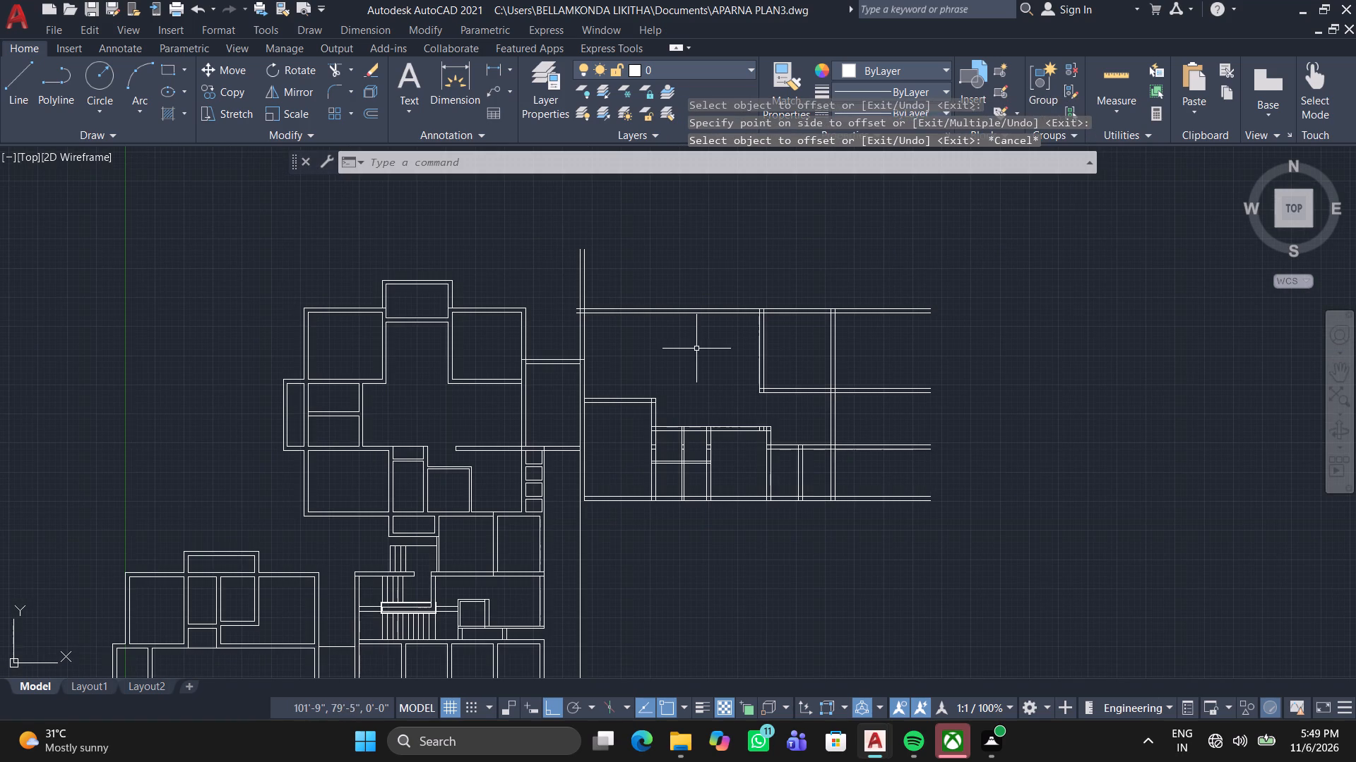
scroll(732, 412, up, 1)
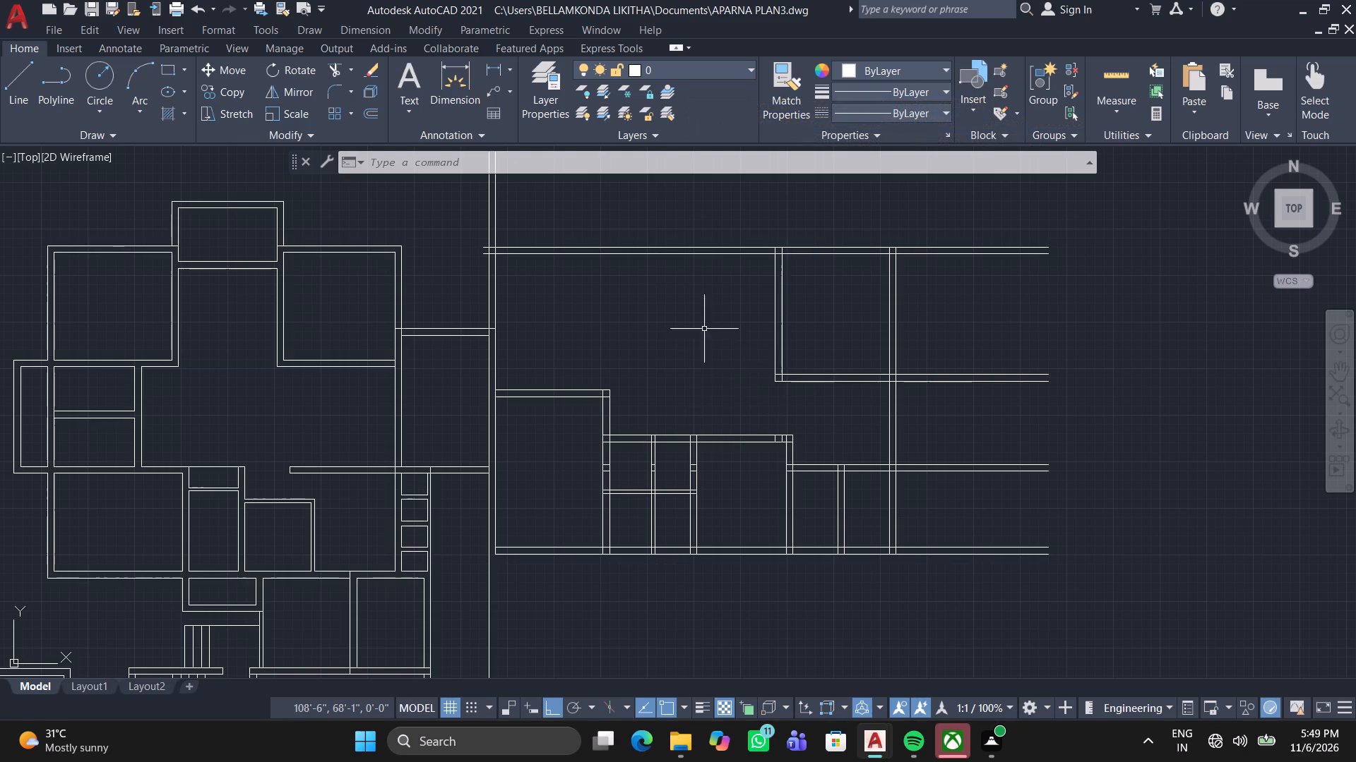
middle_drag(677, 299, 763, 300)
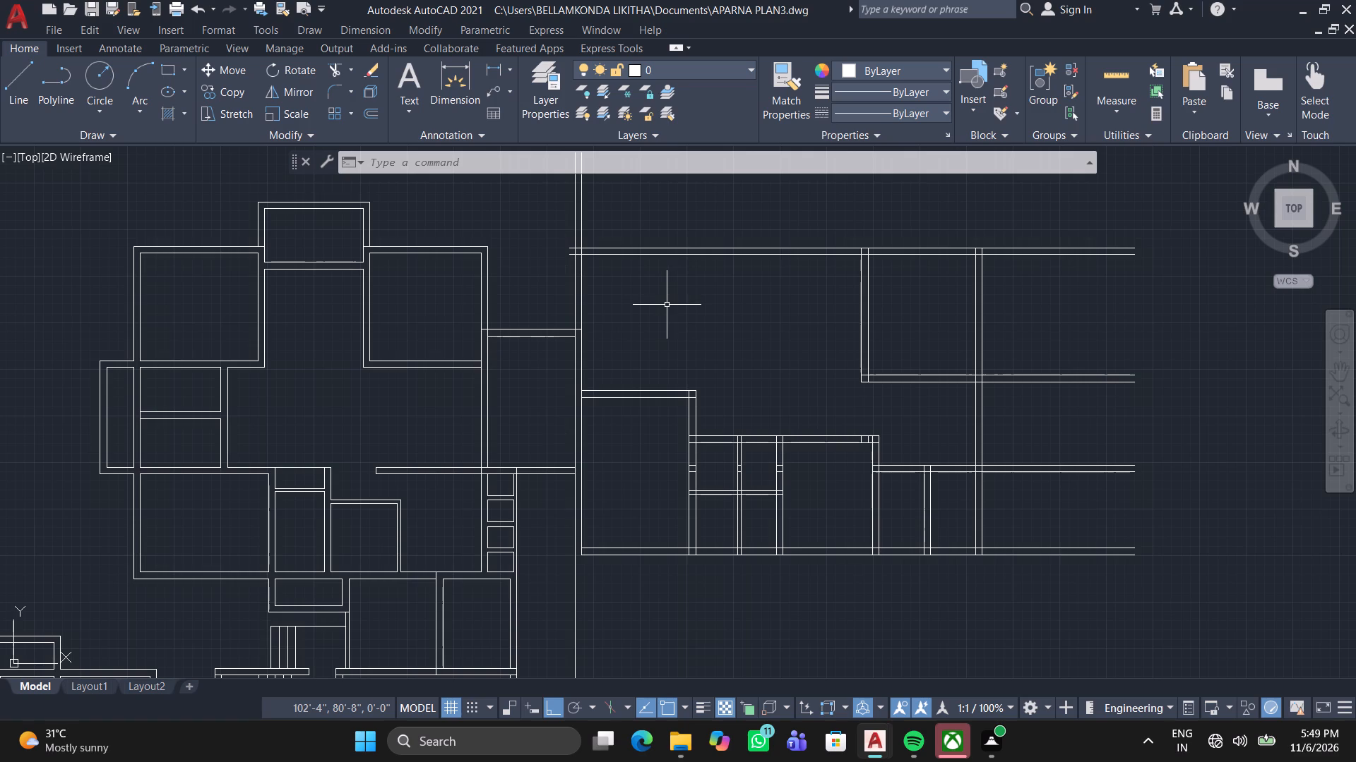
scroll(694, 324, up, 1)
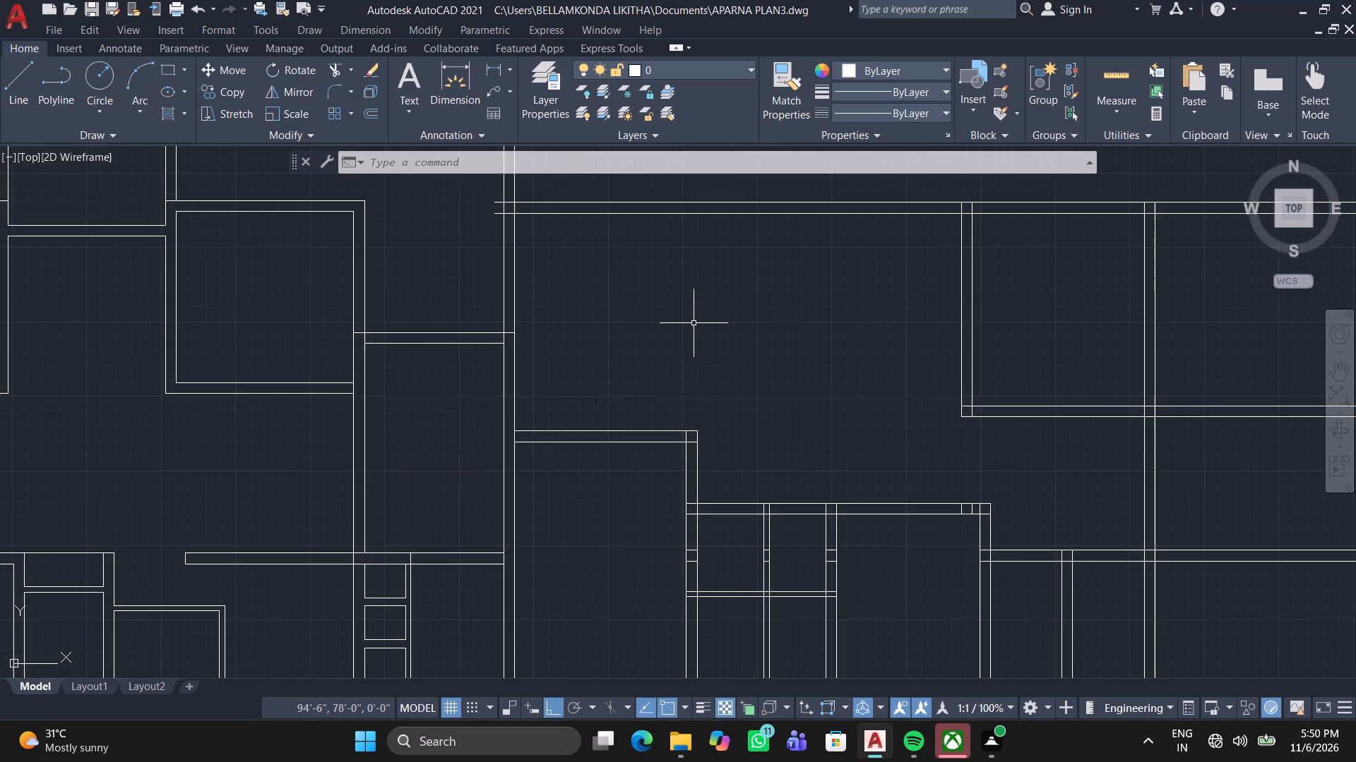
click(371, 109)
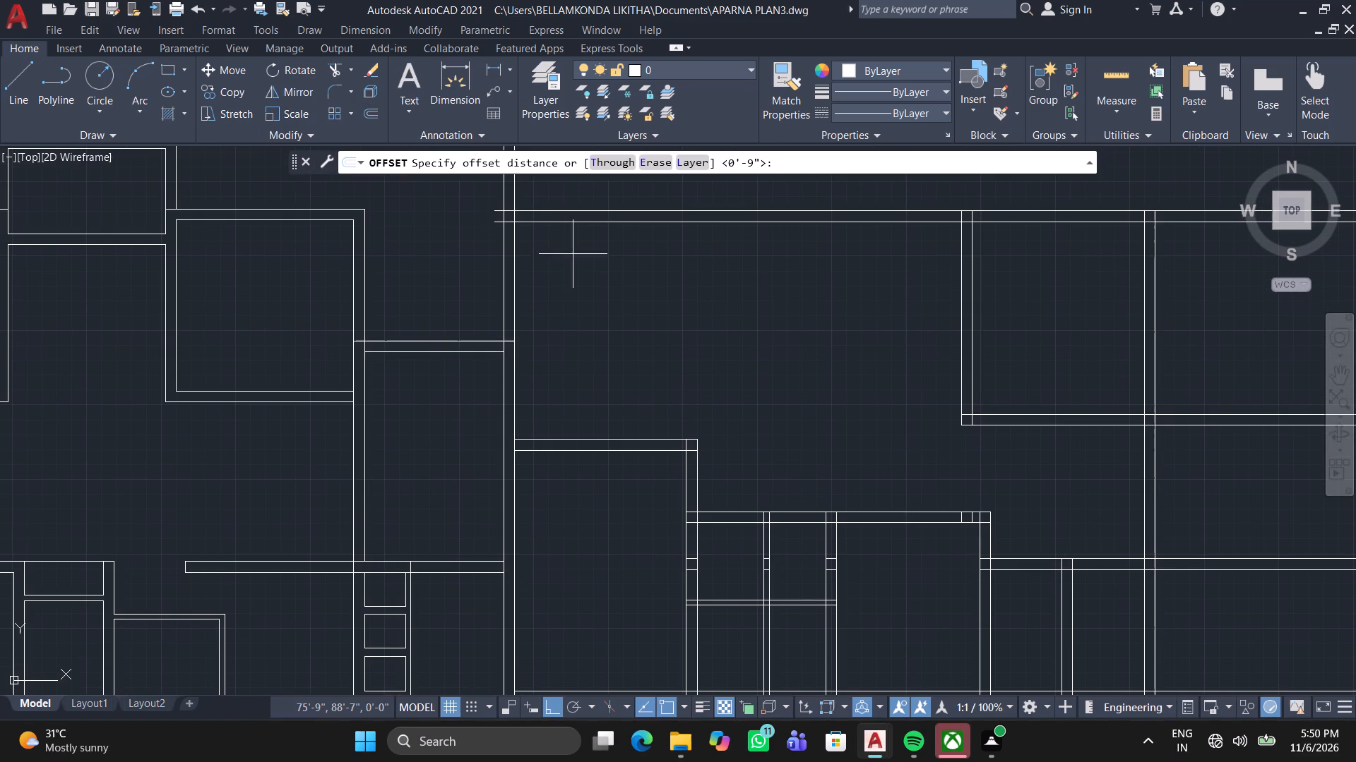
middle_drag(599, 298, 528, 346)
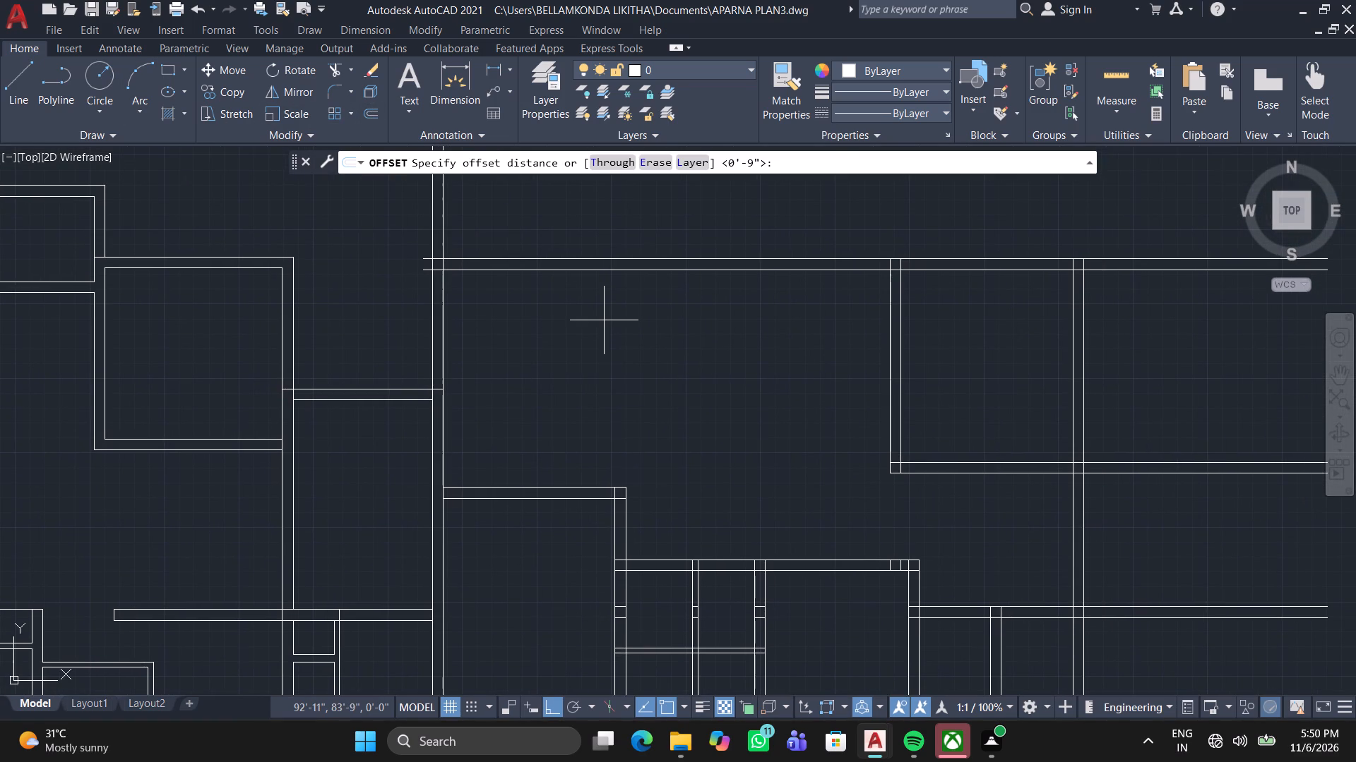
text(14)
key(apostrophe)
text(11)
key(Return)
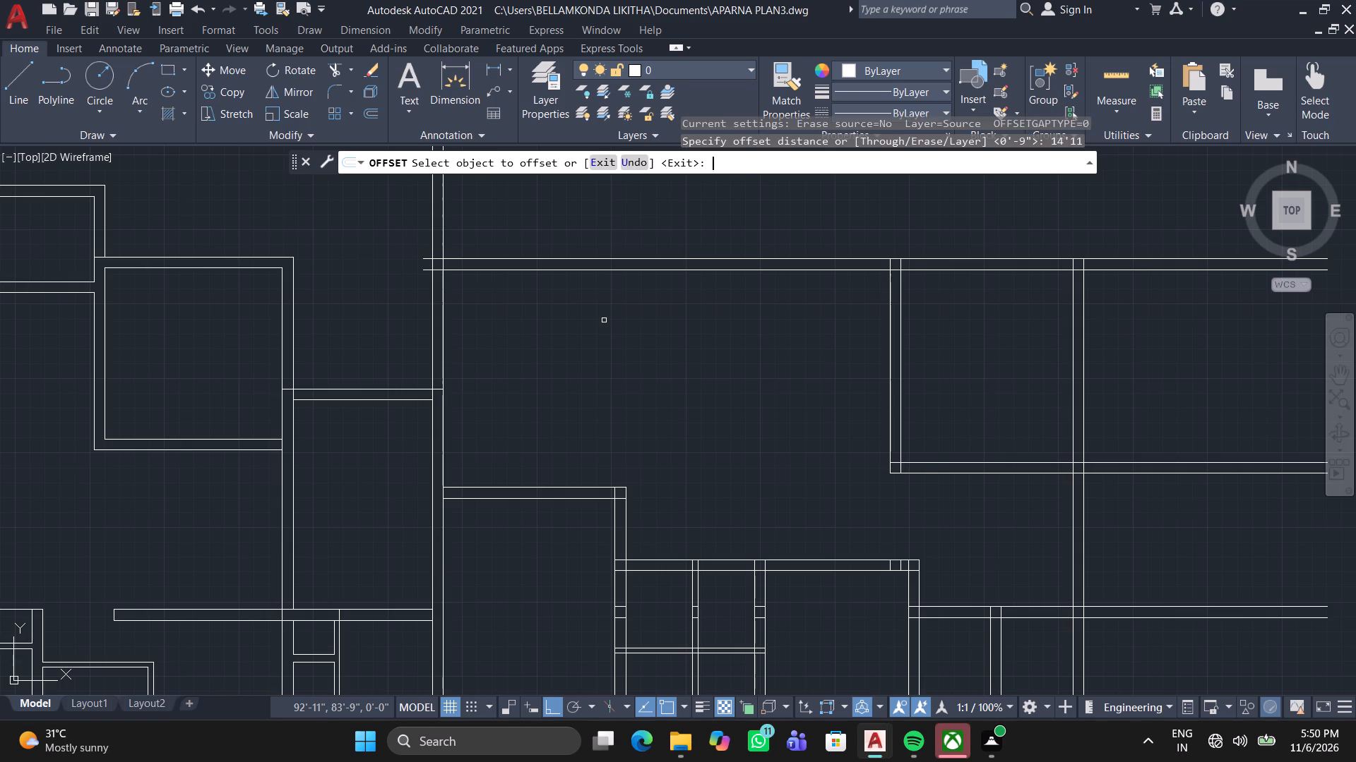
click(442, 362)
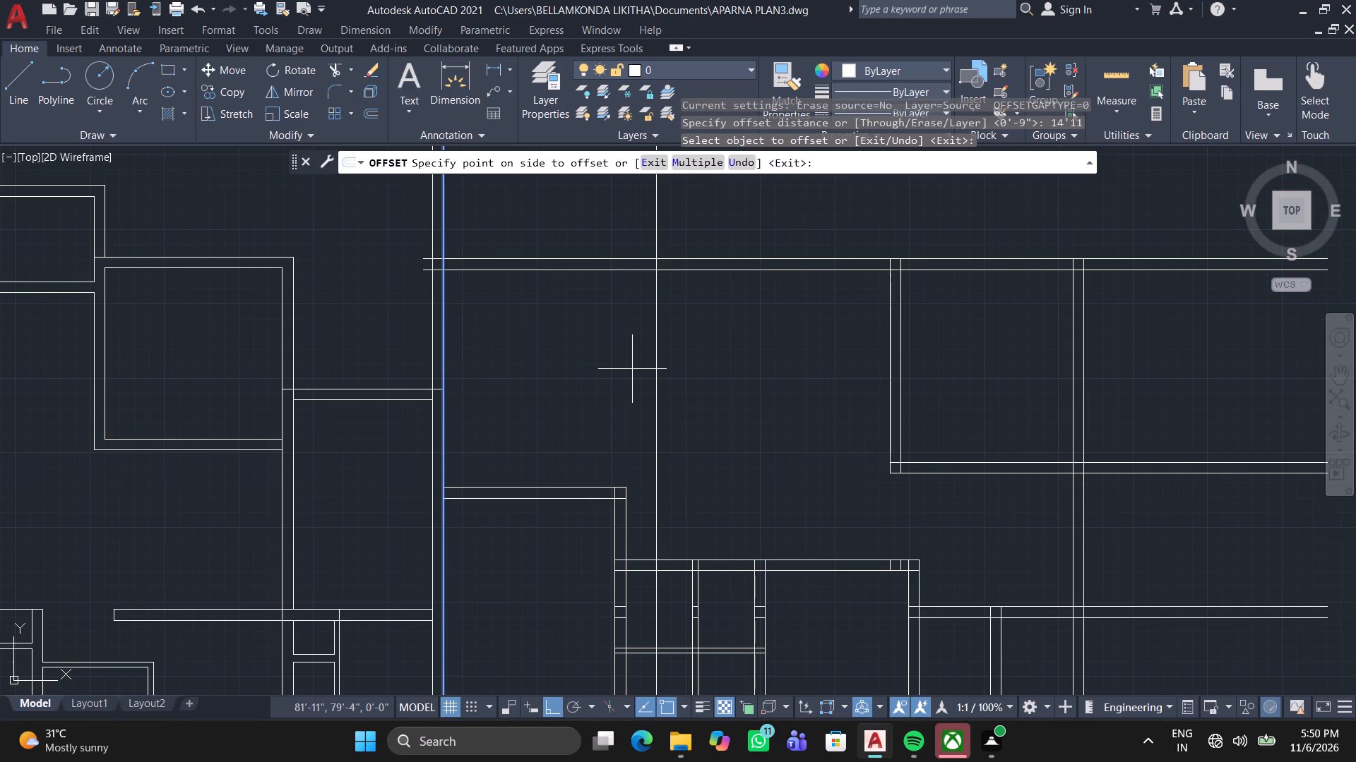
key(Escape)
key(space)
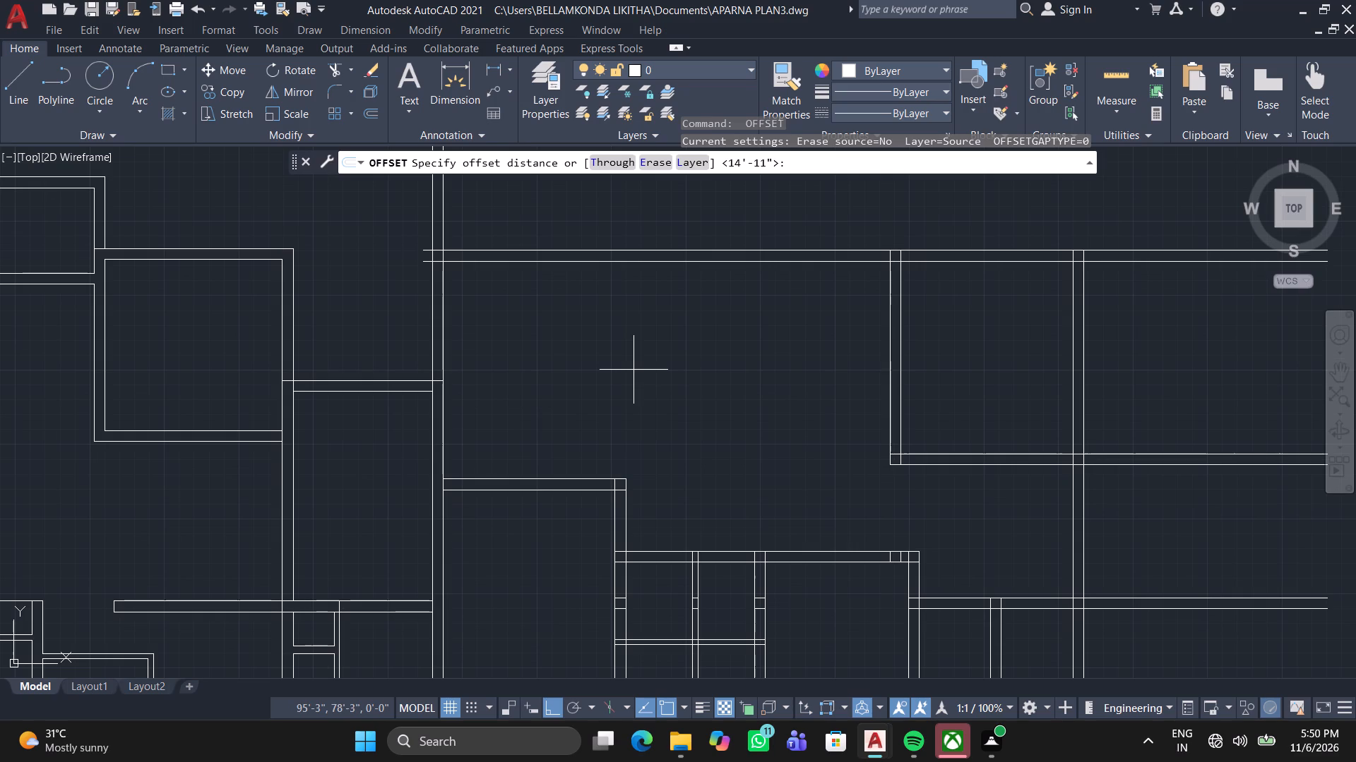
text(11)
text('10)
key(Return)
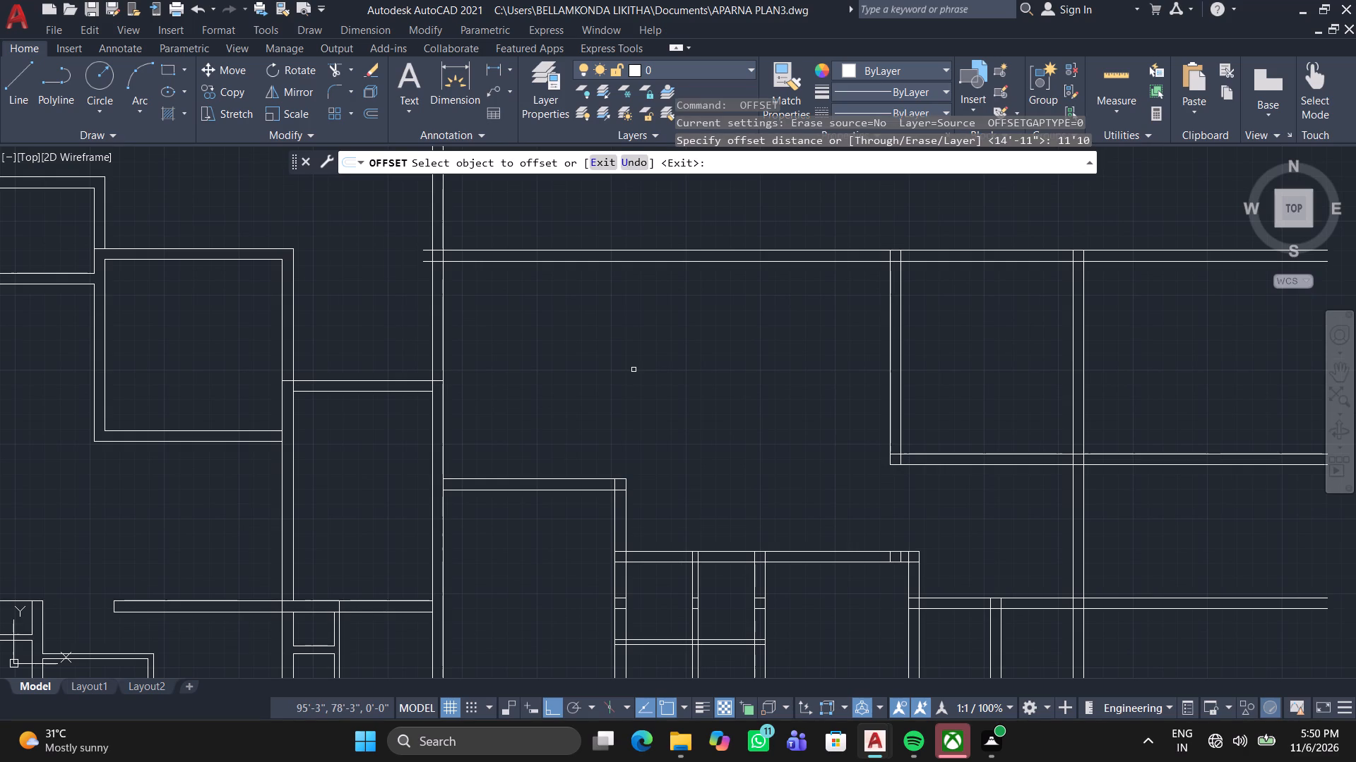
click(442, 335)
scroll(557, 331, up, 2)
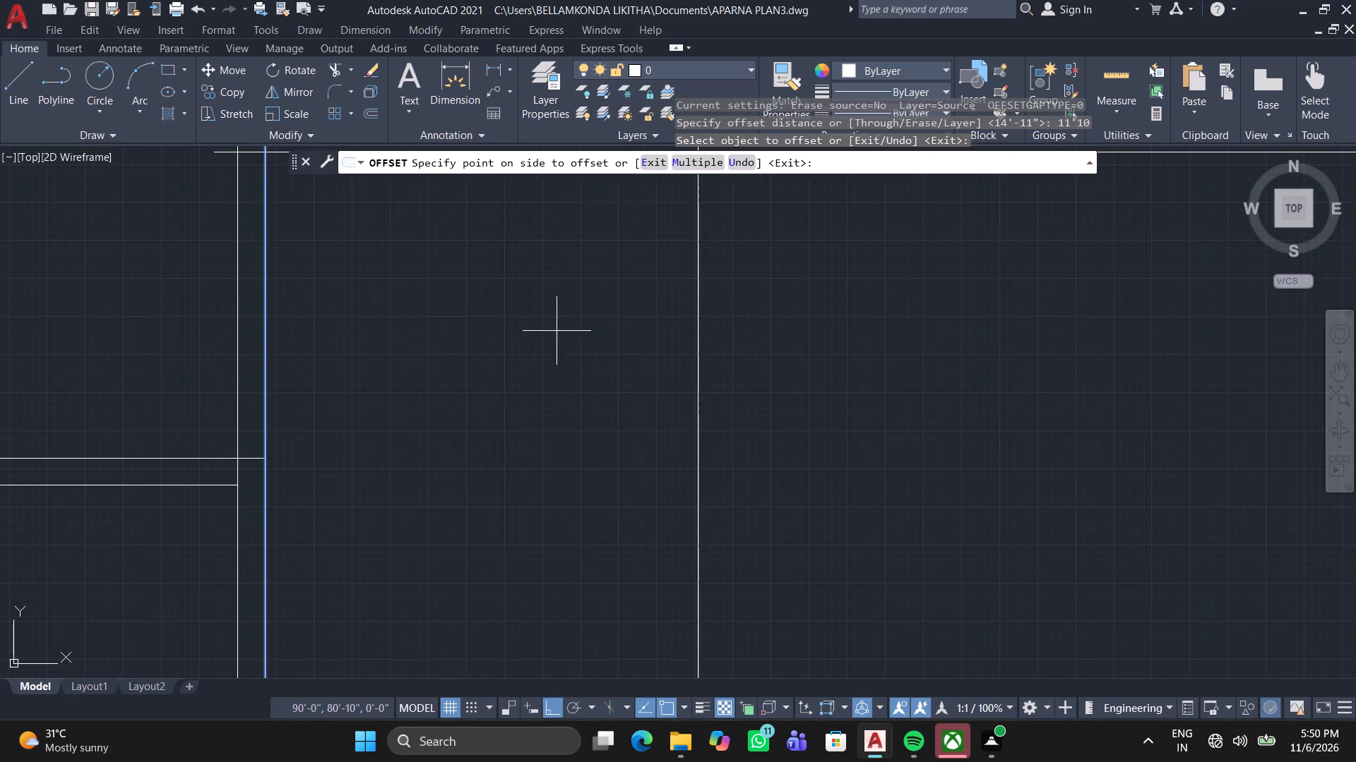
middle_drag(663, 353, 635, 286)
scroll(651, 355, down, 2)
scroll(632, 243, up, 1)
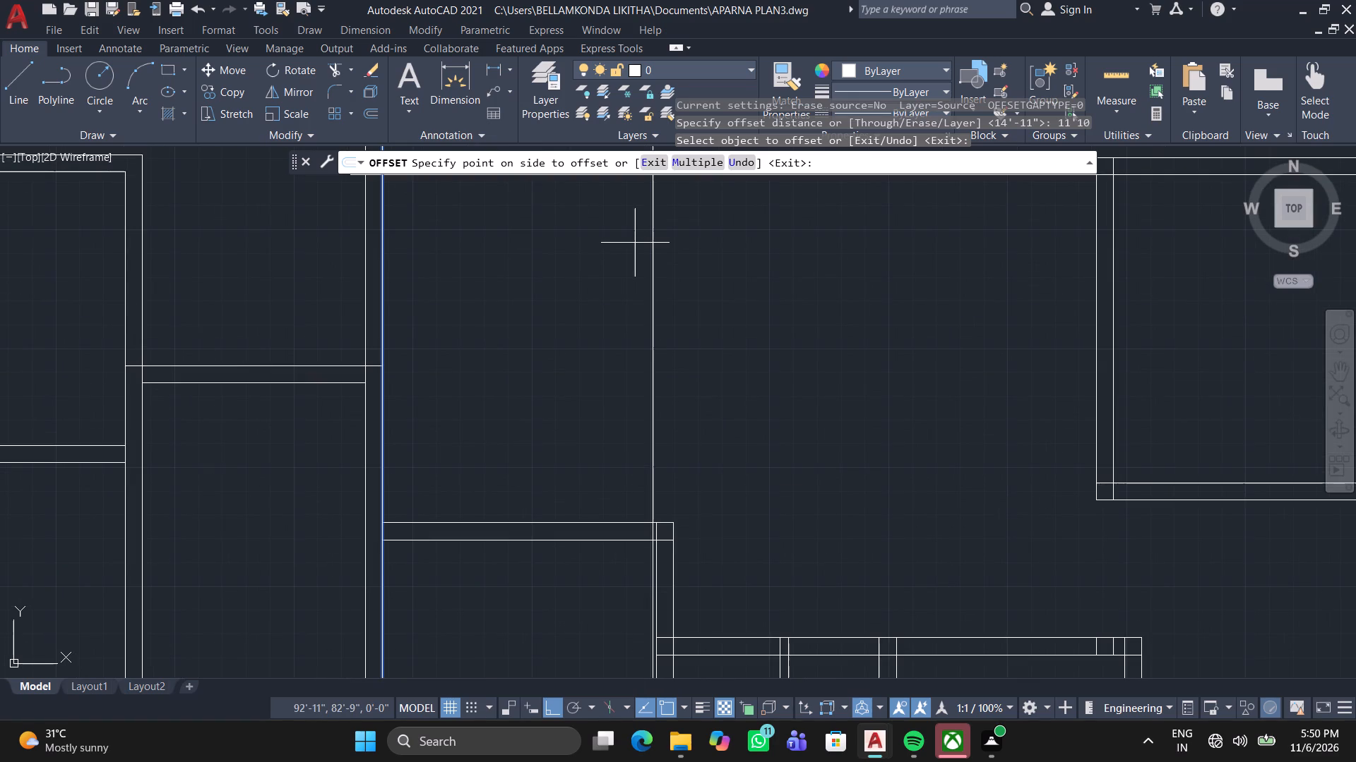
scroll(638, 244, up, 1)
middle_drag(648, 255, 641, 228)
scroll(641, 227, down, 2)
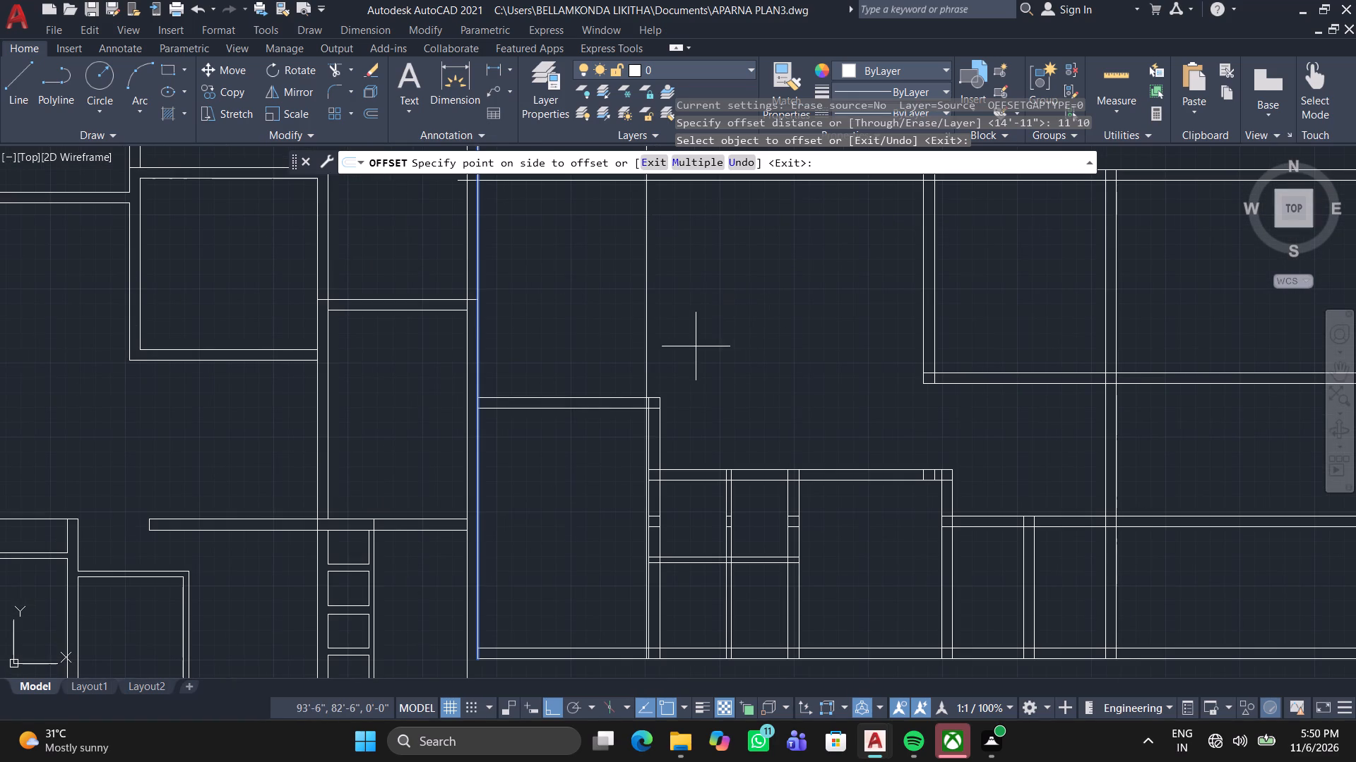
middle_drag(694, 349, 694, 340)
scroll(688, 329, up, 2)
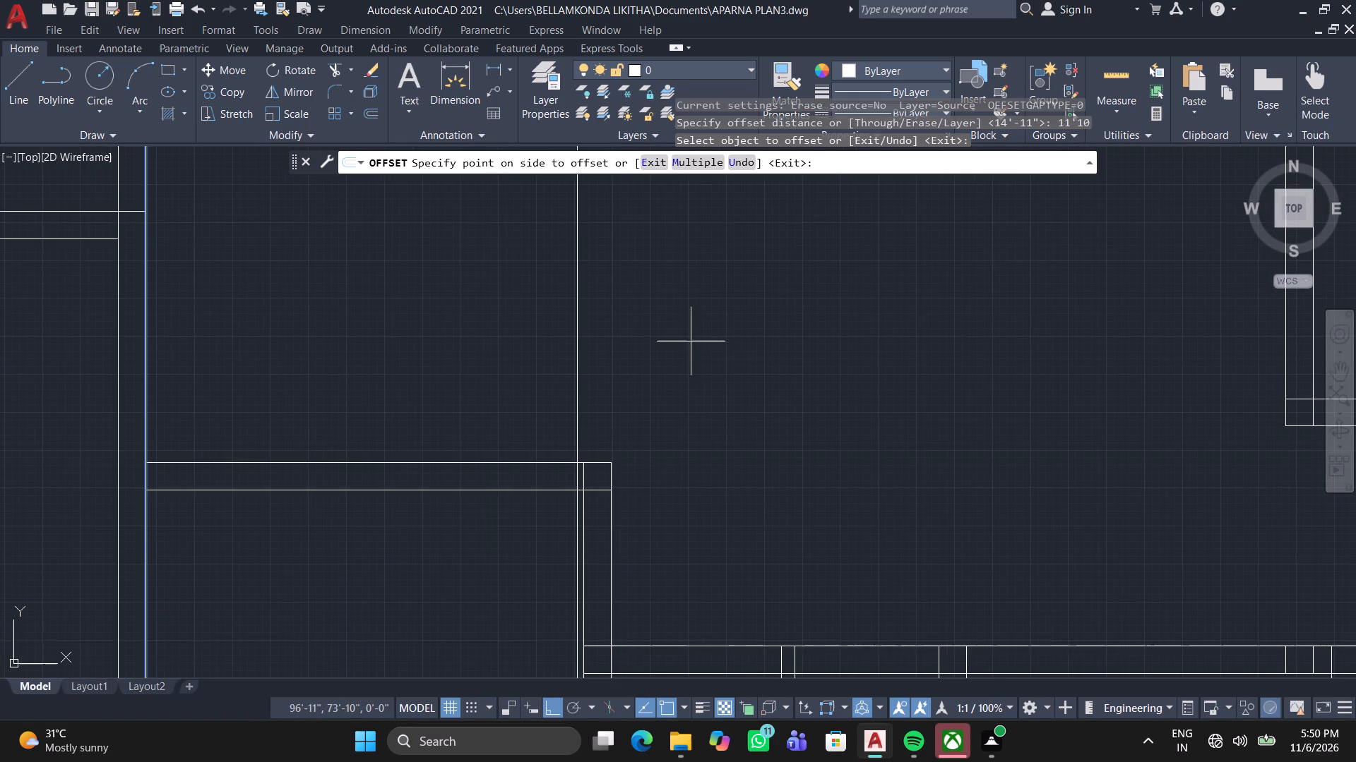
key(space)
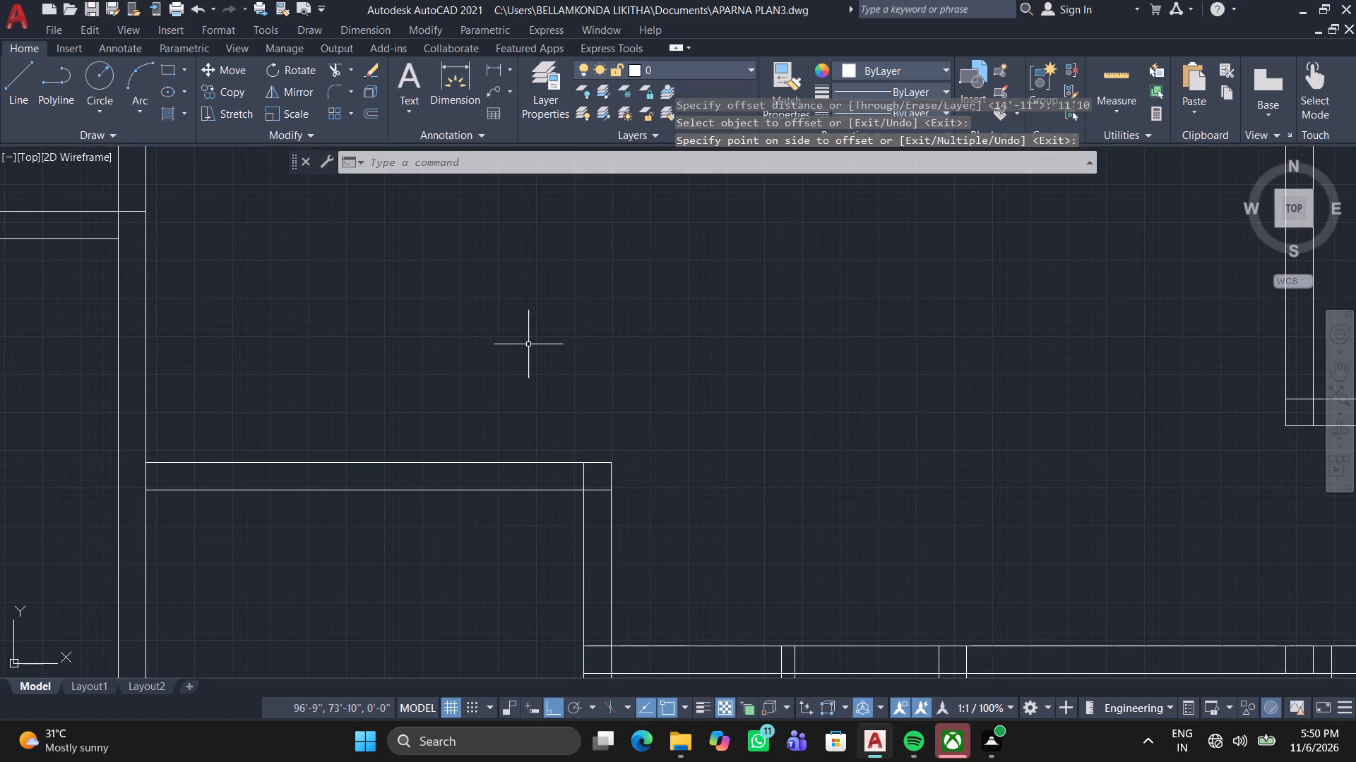
Draw a 9" wide vertical wall outline from the lower-left room's top-right corner up to the topmost wall's outer line and back down.
click(32, 95)
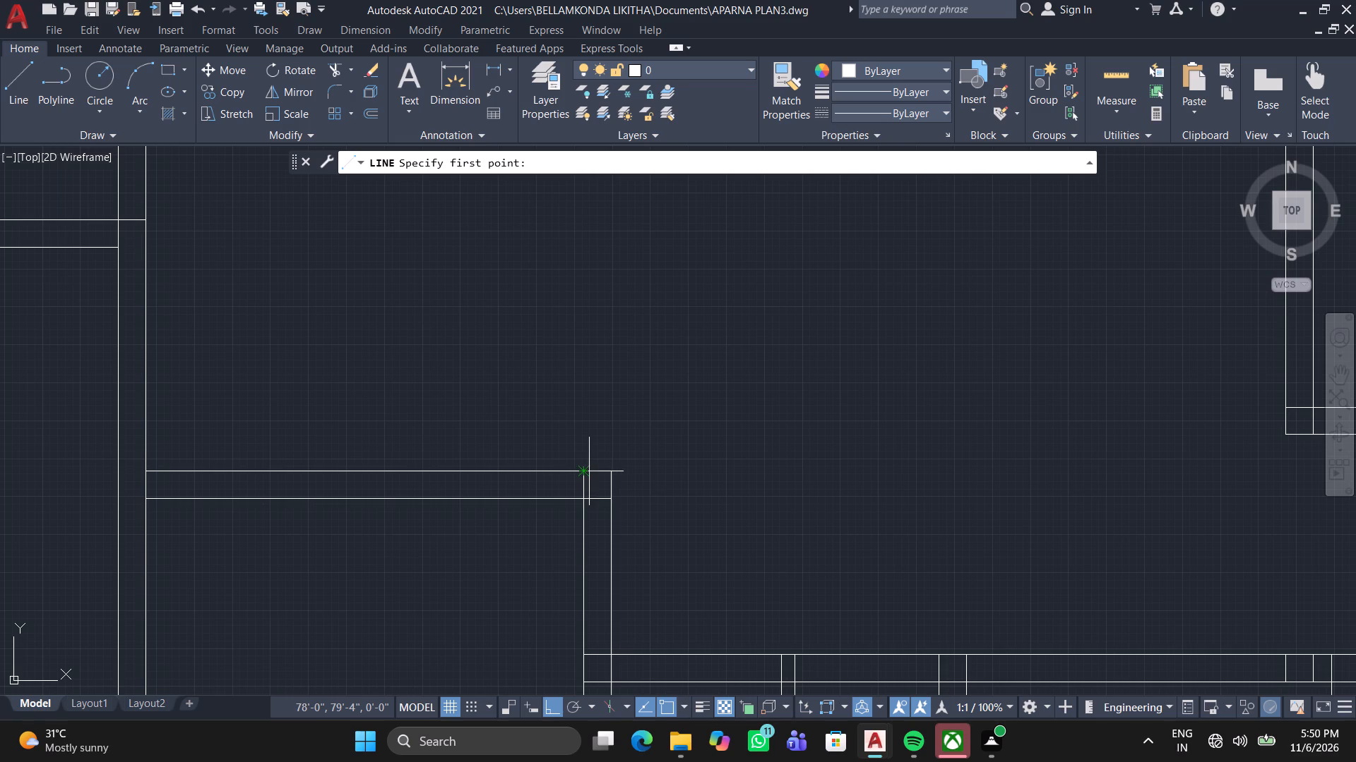
click(588, 471)
middle_drag(636, 334, 631, 585)
scroll(621, 536, down, 2)
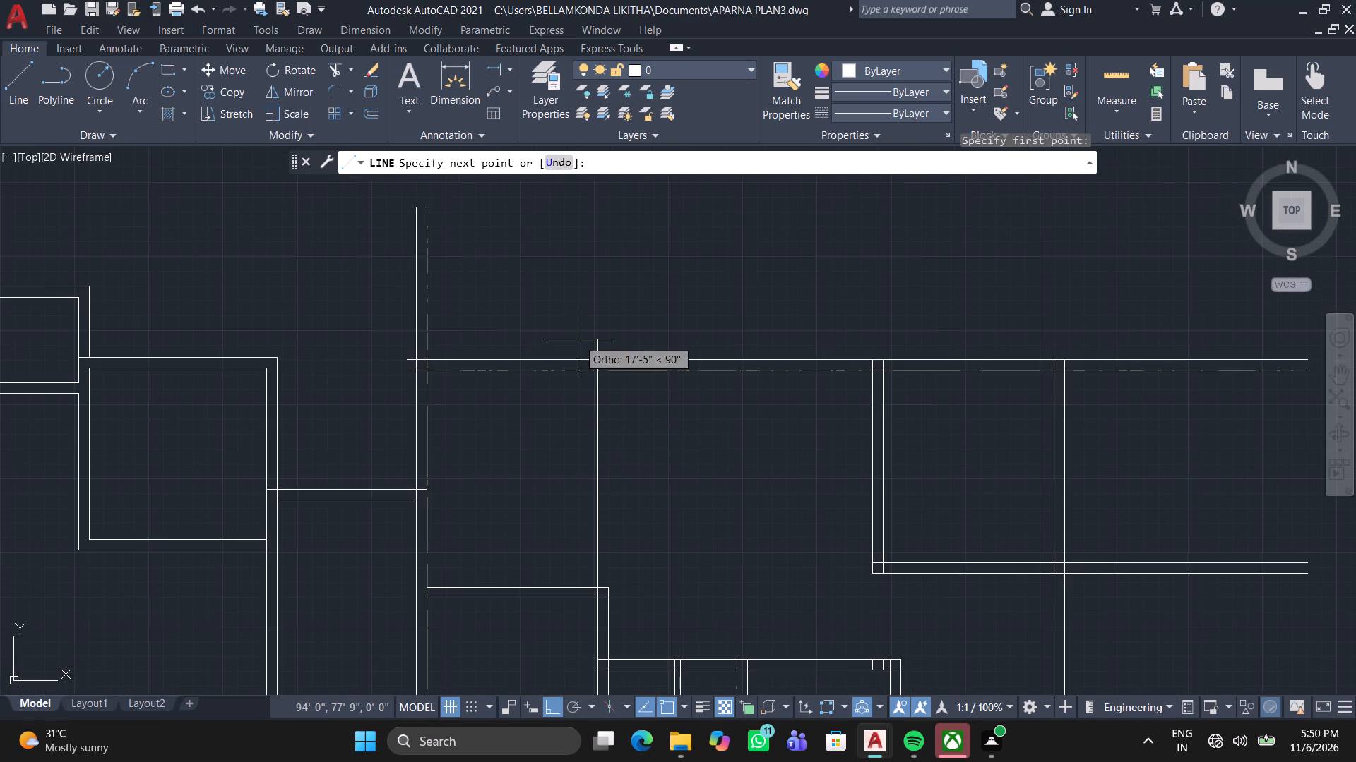
scroll(590, 359, up, 2)
click(607, 358)
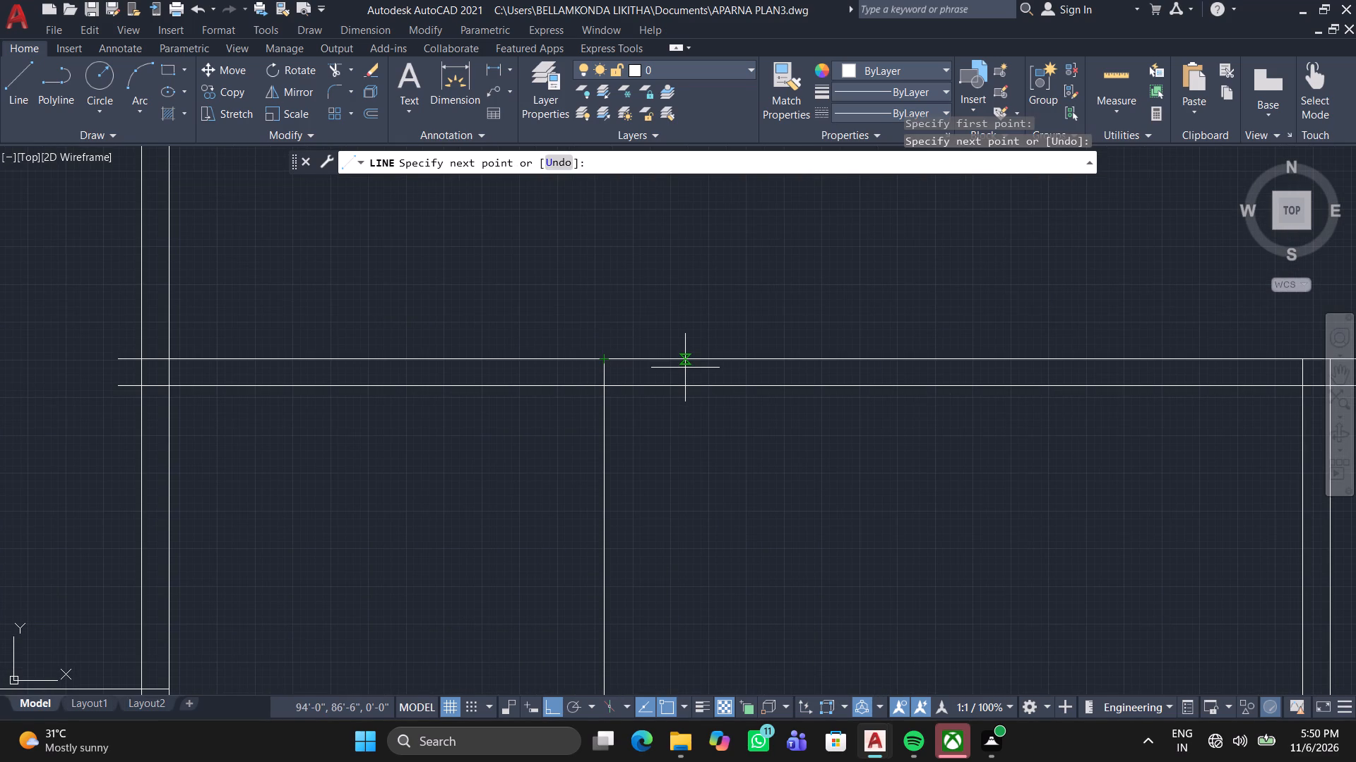
key(9)
key(Return)
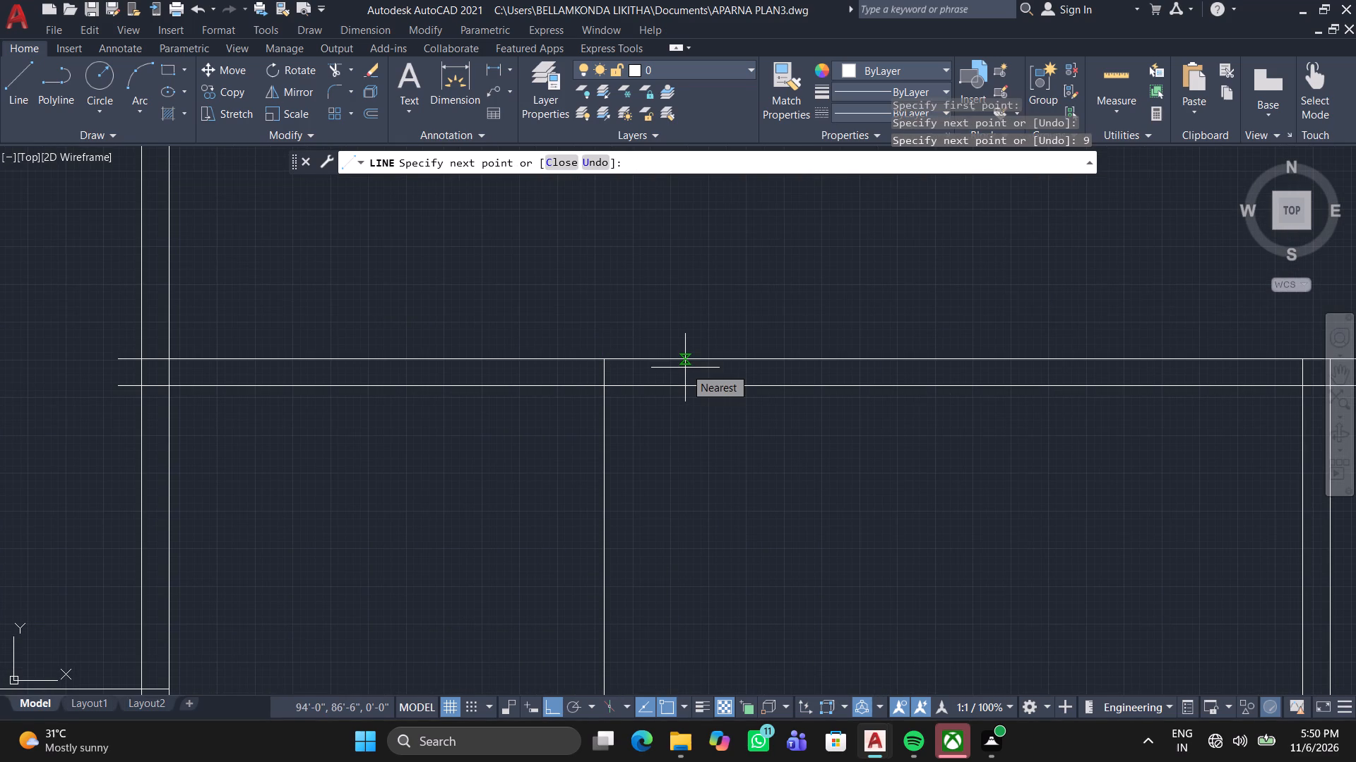
middle_drag(623, 514, 701, 276)
scroll(700, 274, down, 2)
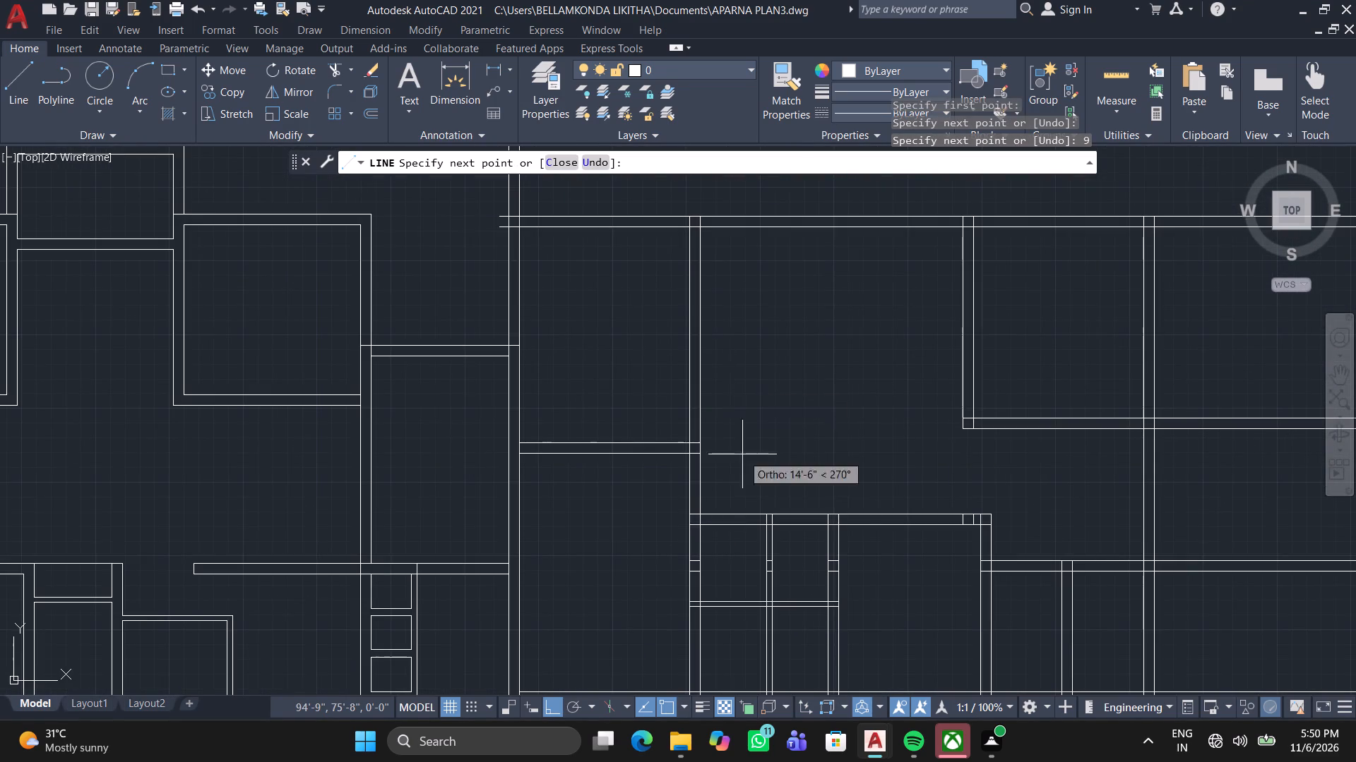
scroll(693, 462, up, 4)
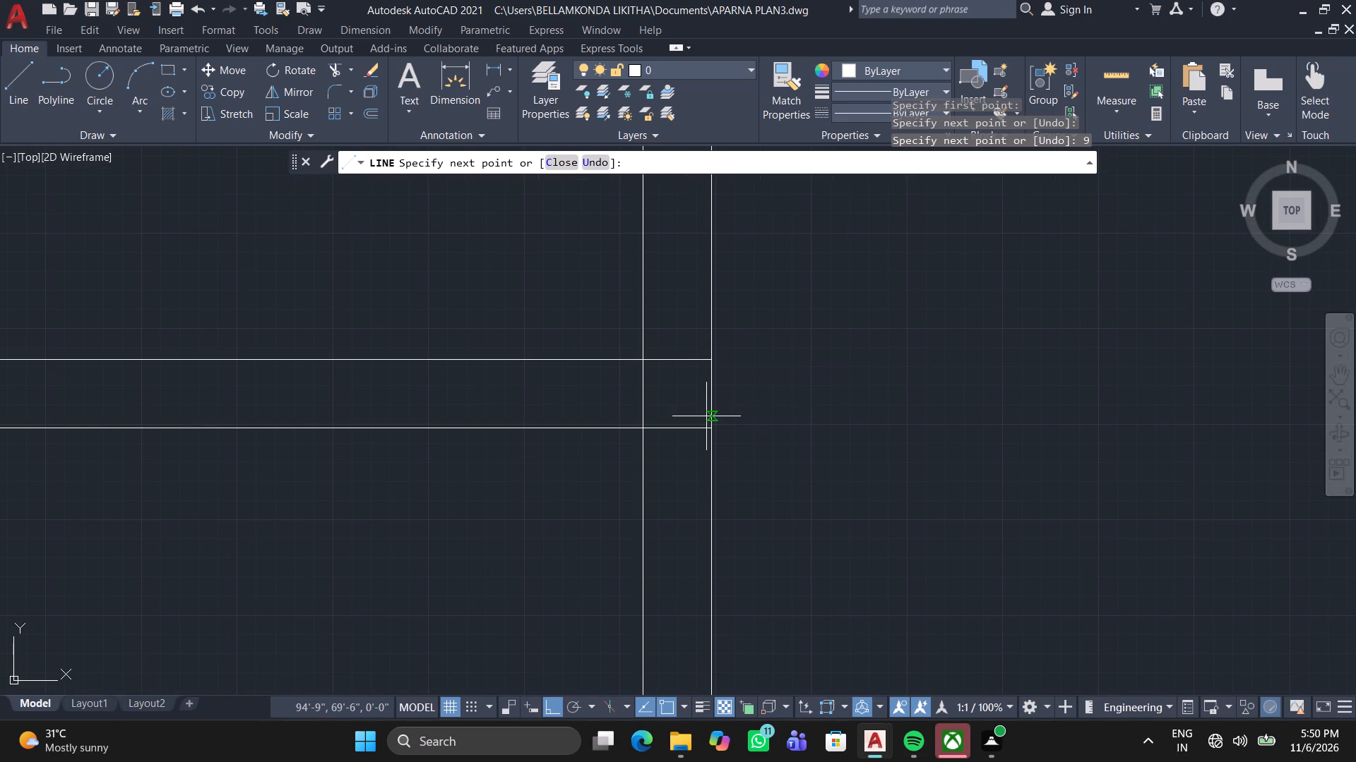
click(708, 427)
scroll(723, 421, down, 3)
key(Escape)
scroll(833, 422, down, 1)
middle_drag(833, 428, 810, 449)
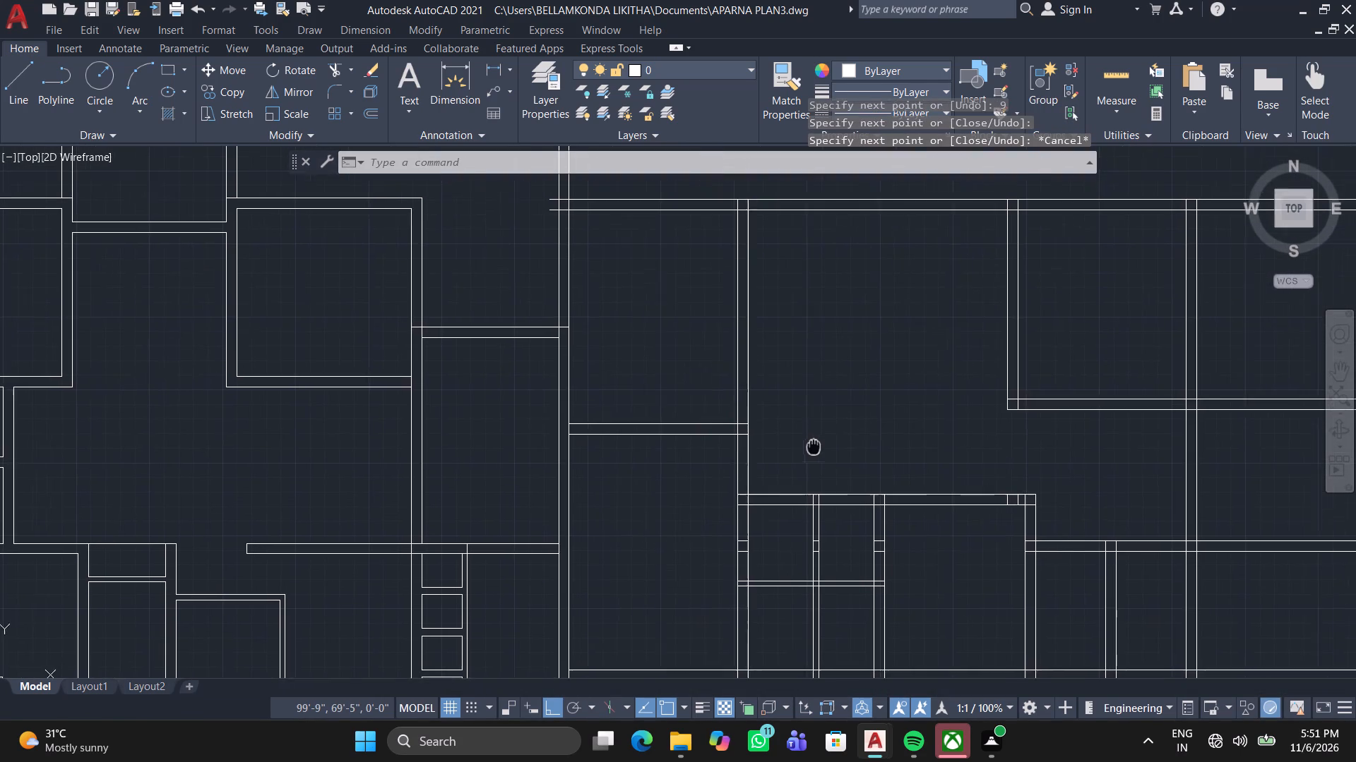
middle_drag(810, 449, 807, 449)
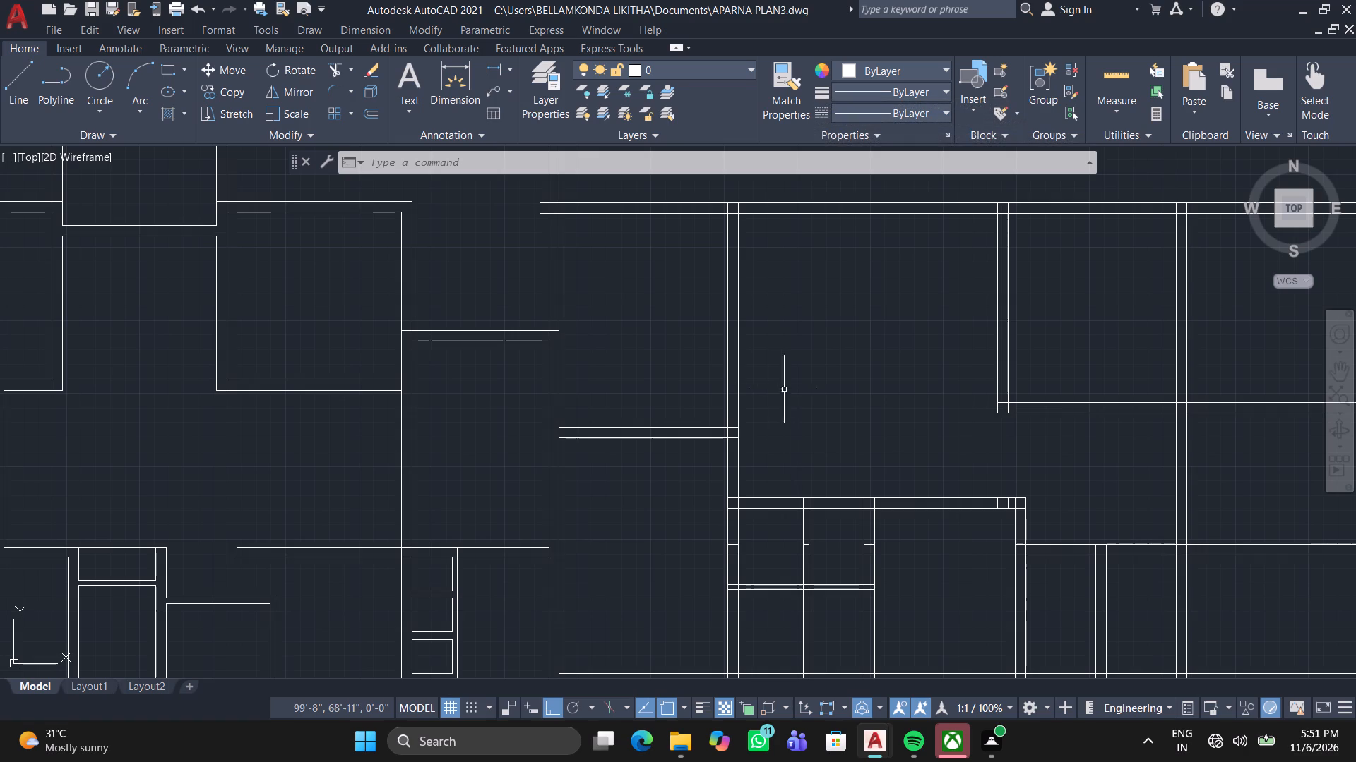
Offset the topmost wall's inner line 8'6" downward into the space beside the upper room.
middle_drag(966, 369, 730, 417)
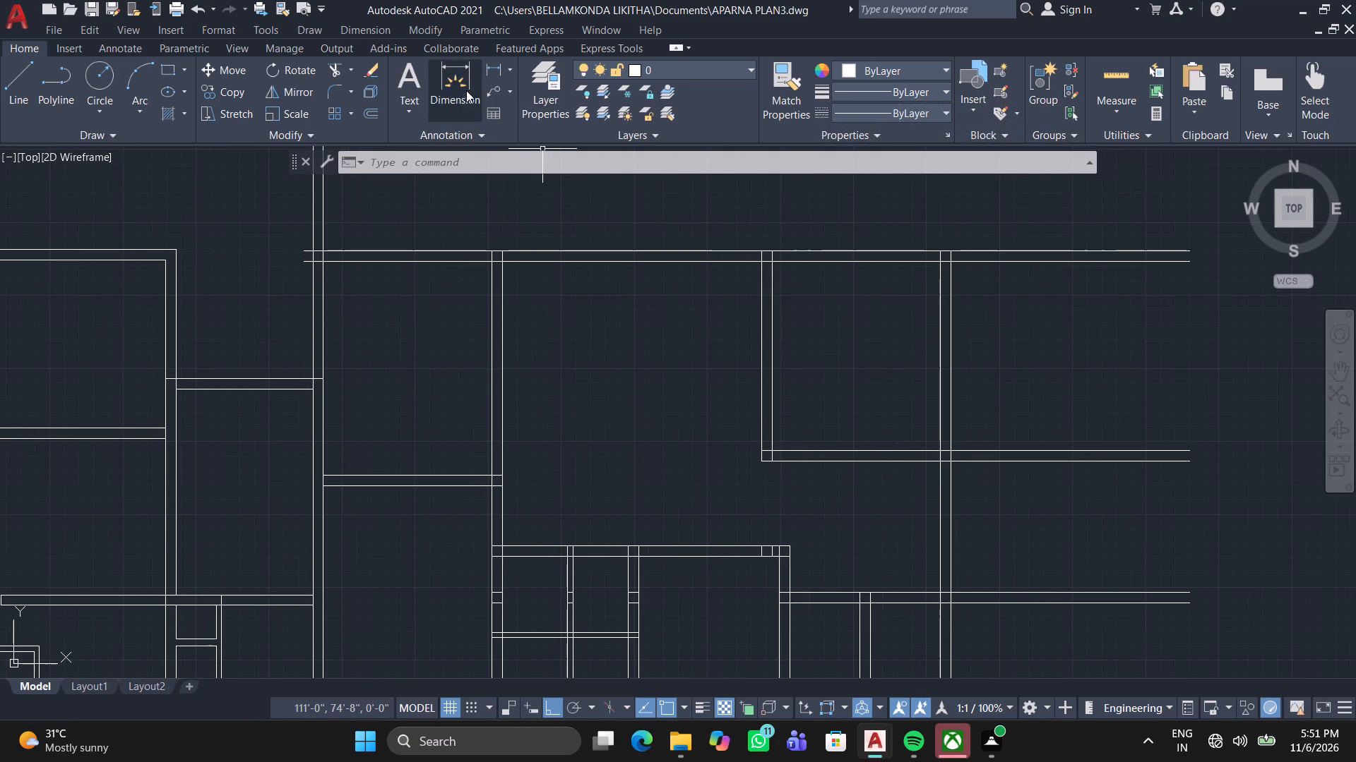
click(379, 114)
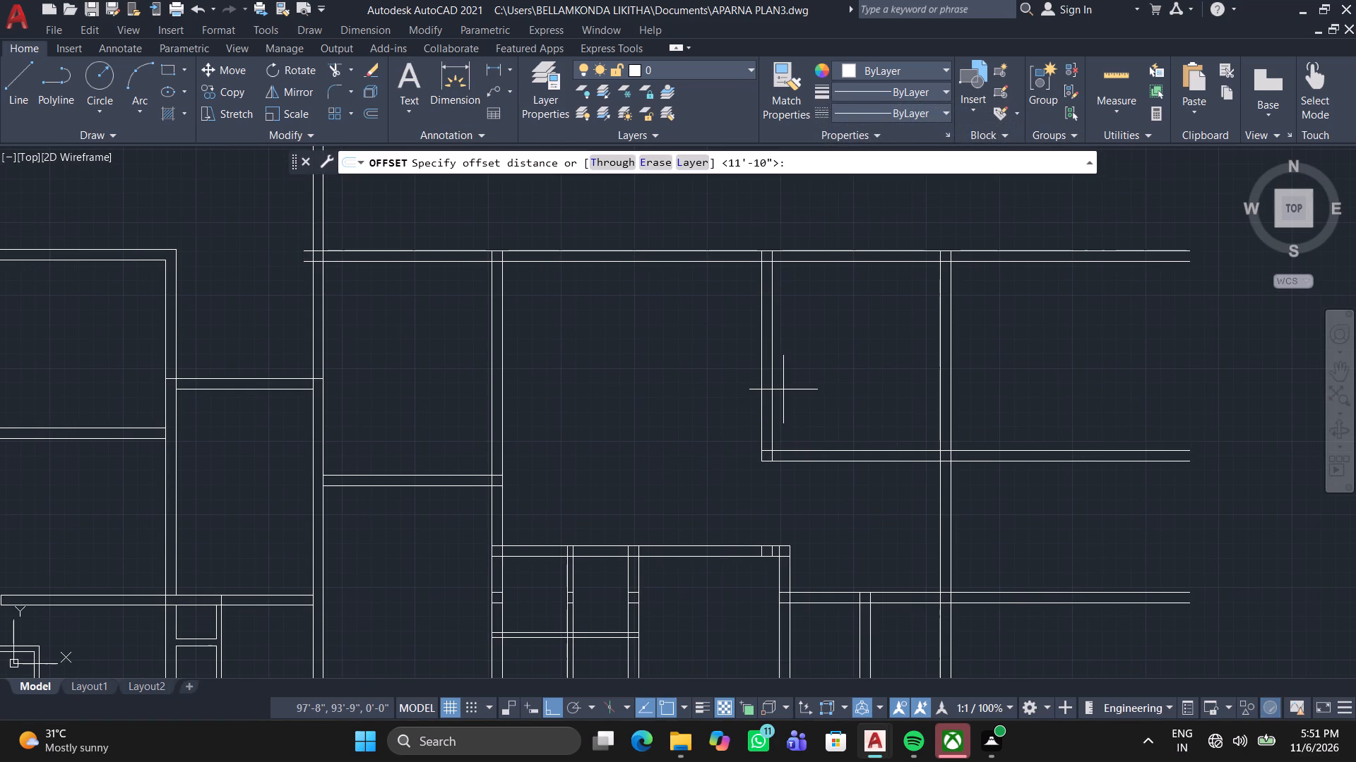
text(8'6)
key(Return)
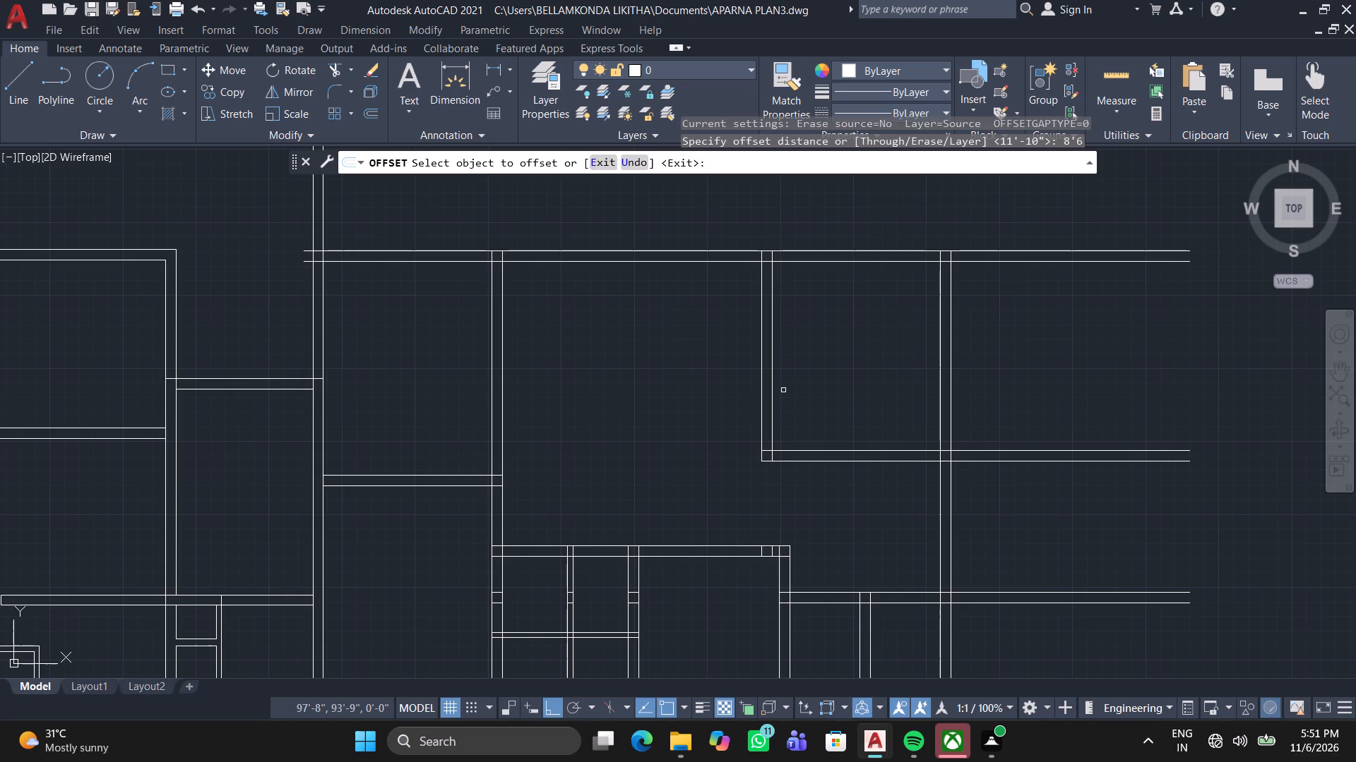
click(676, 263)
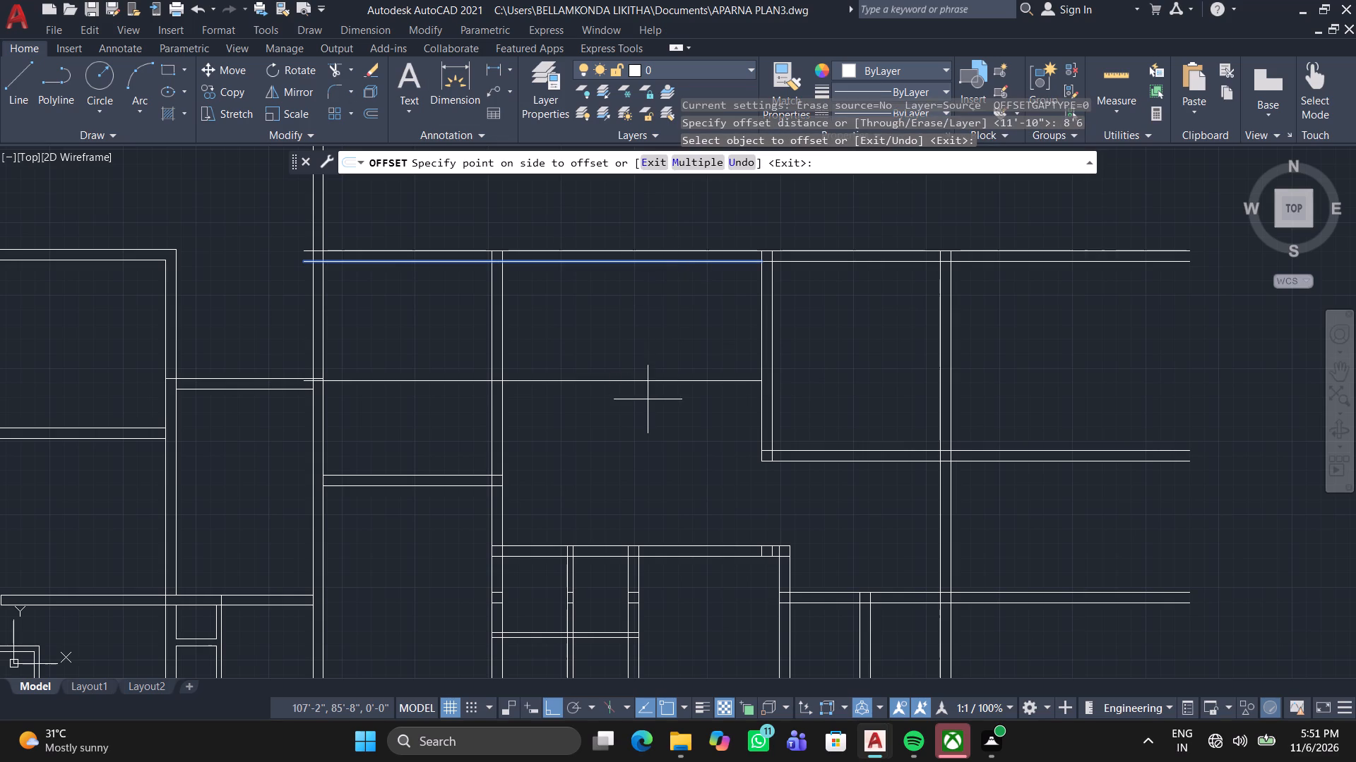
click(647, 415)
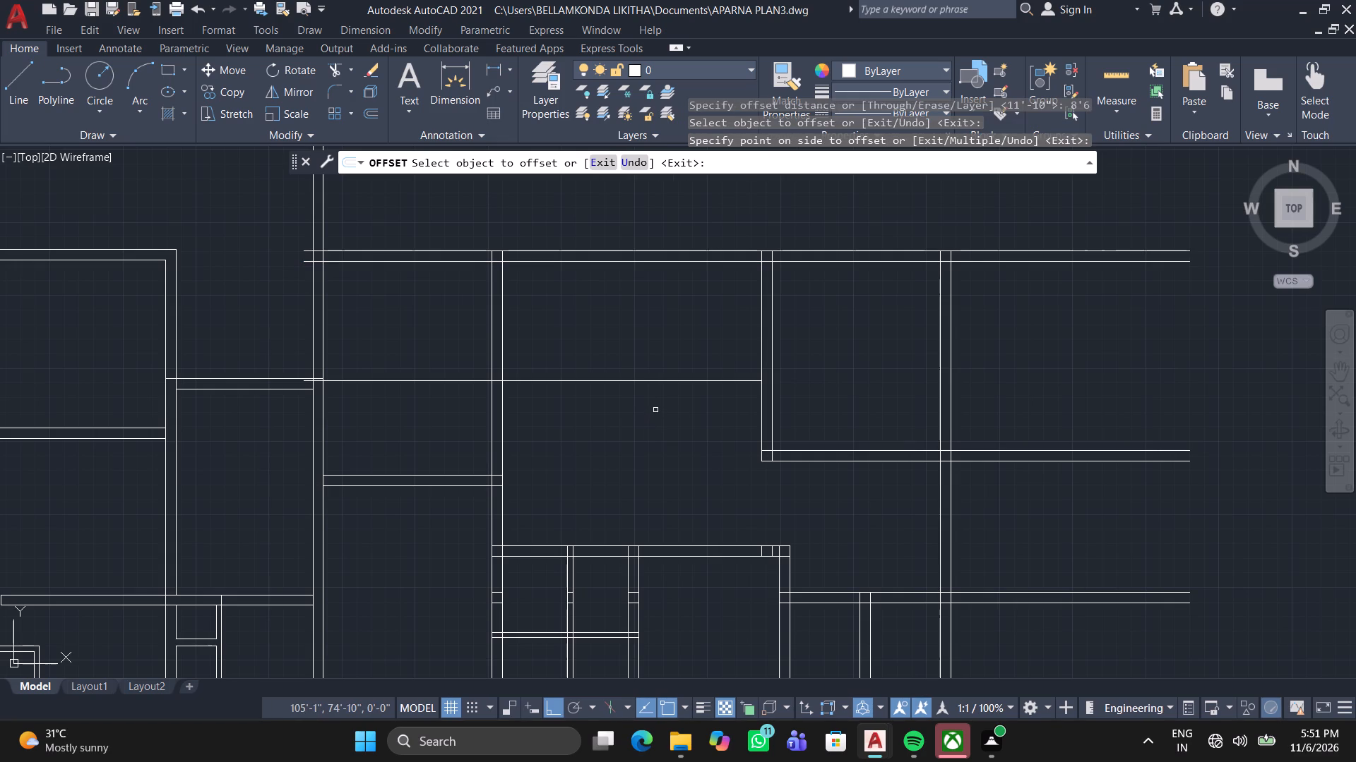
key(space)
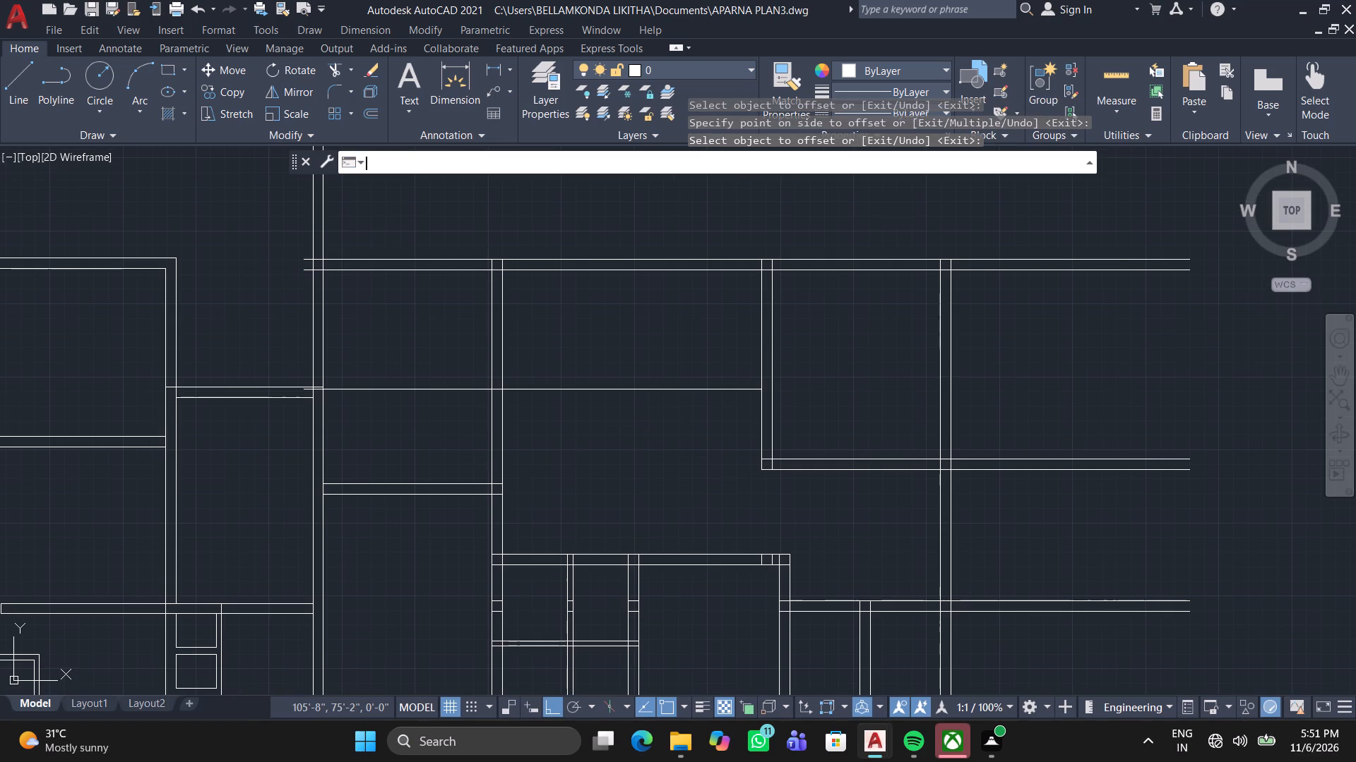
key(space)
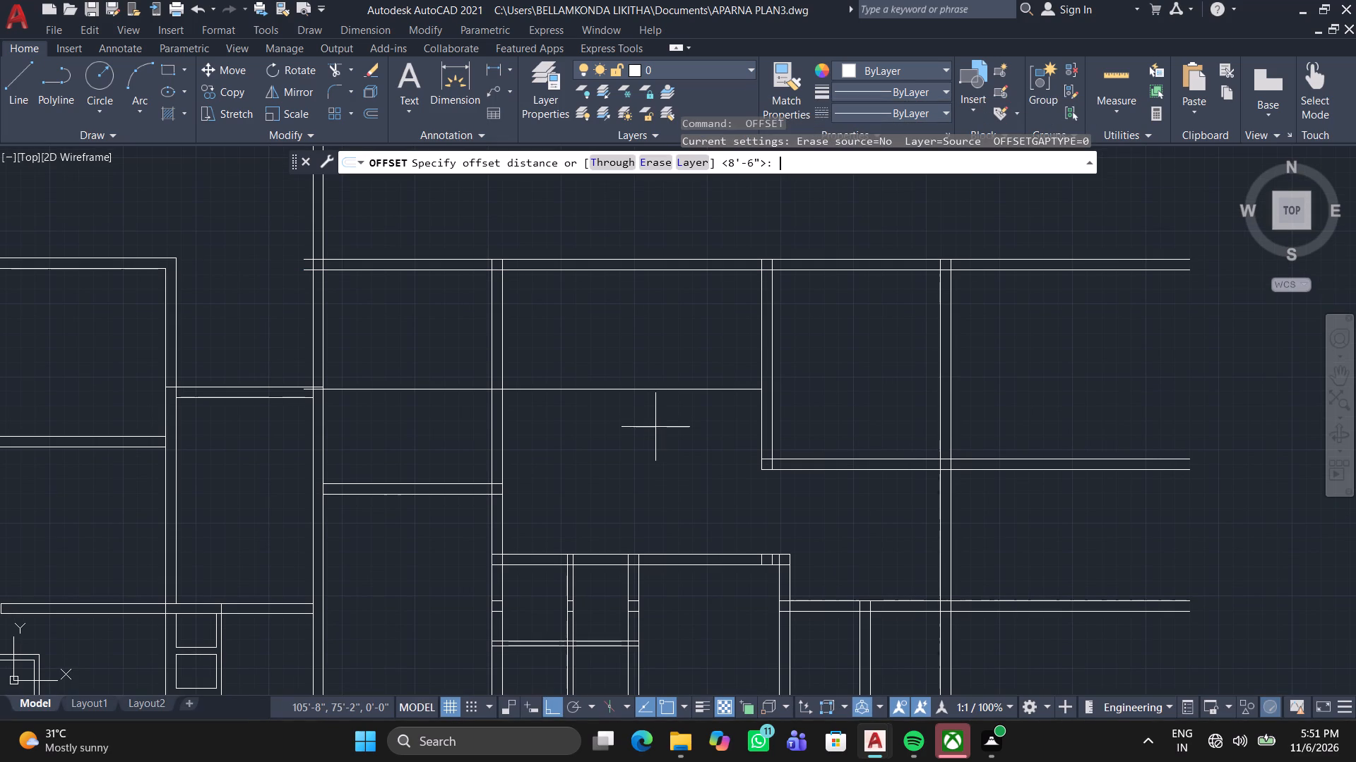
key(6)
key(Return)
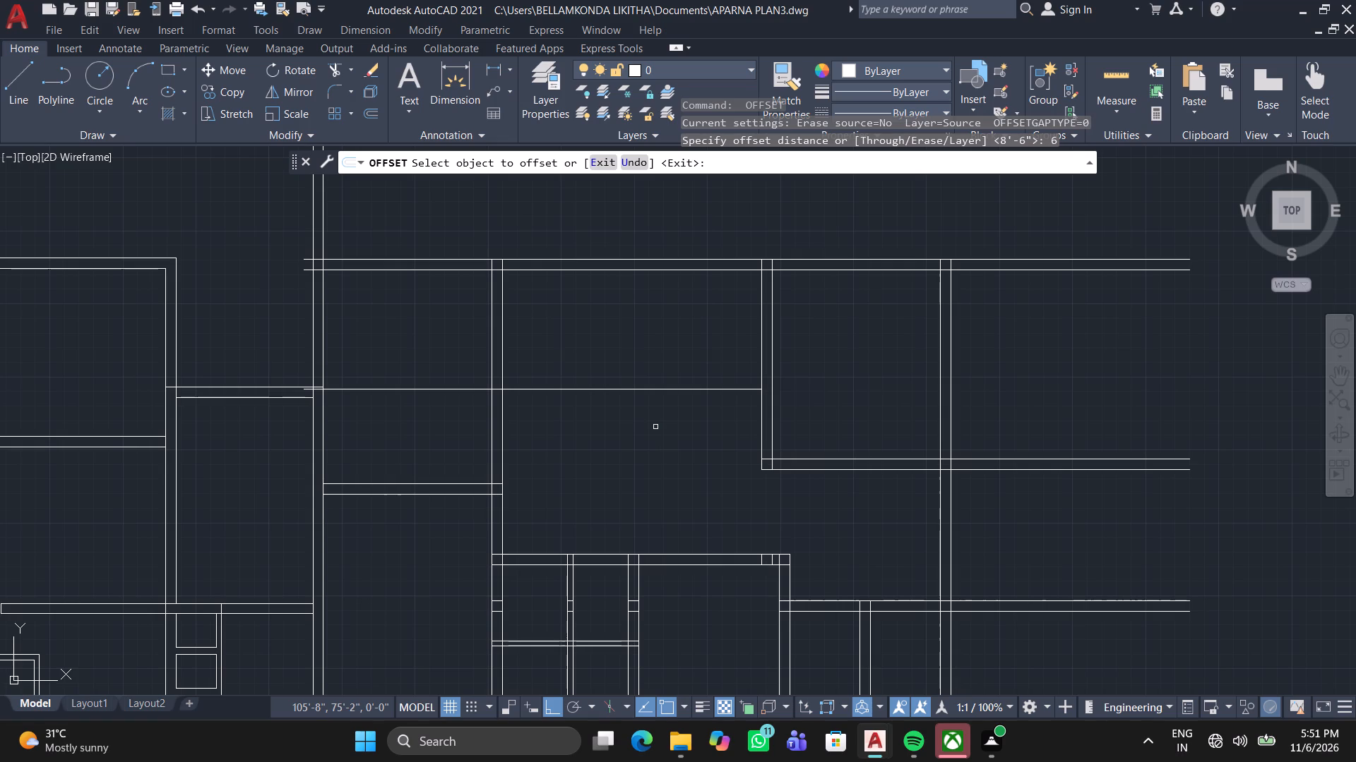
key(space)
Offset the left line of the upper room's left wall 6' to the left.
key(space)
text(6')
key(Return)
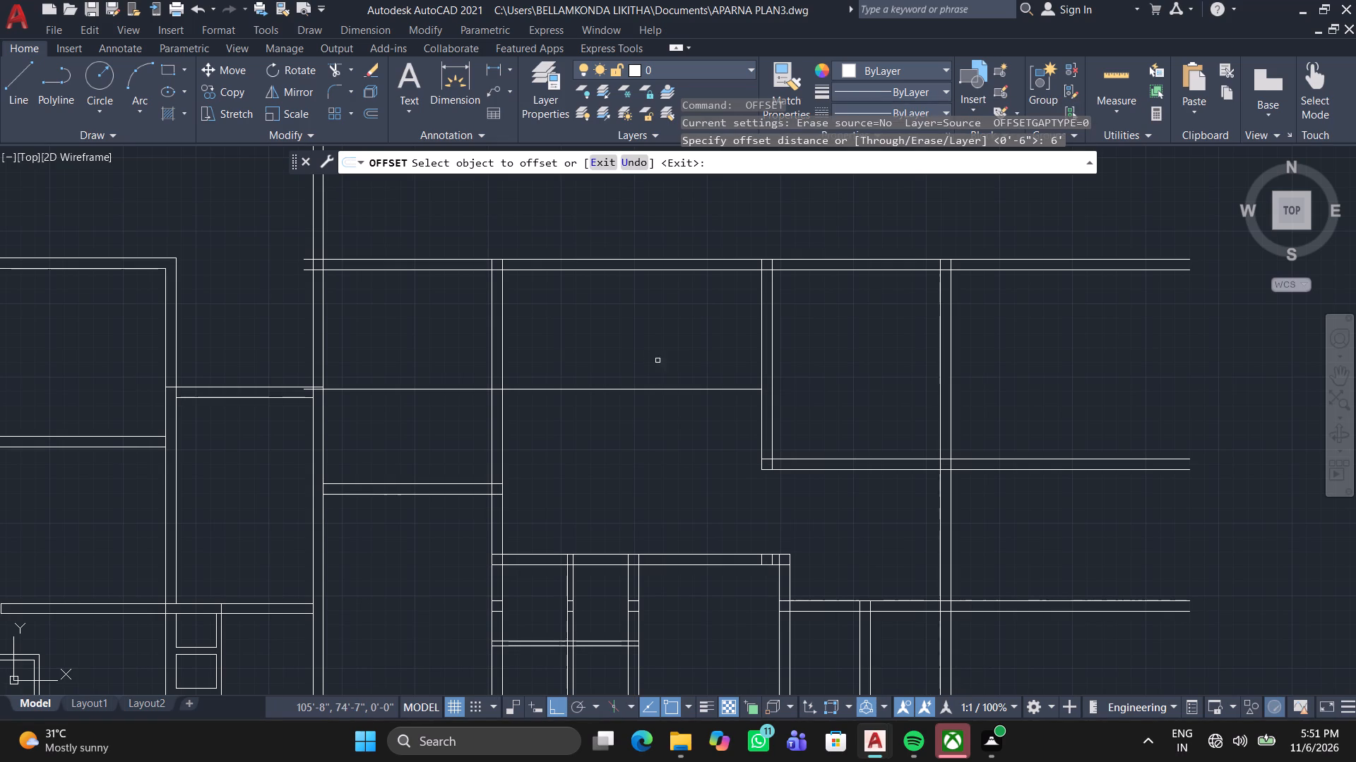
click(763, 350)
click(658, 353)
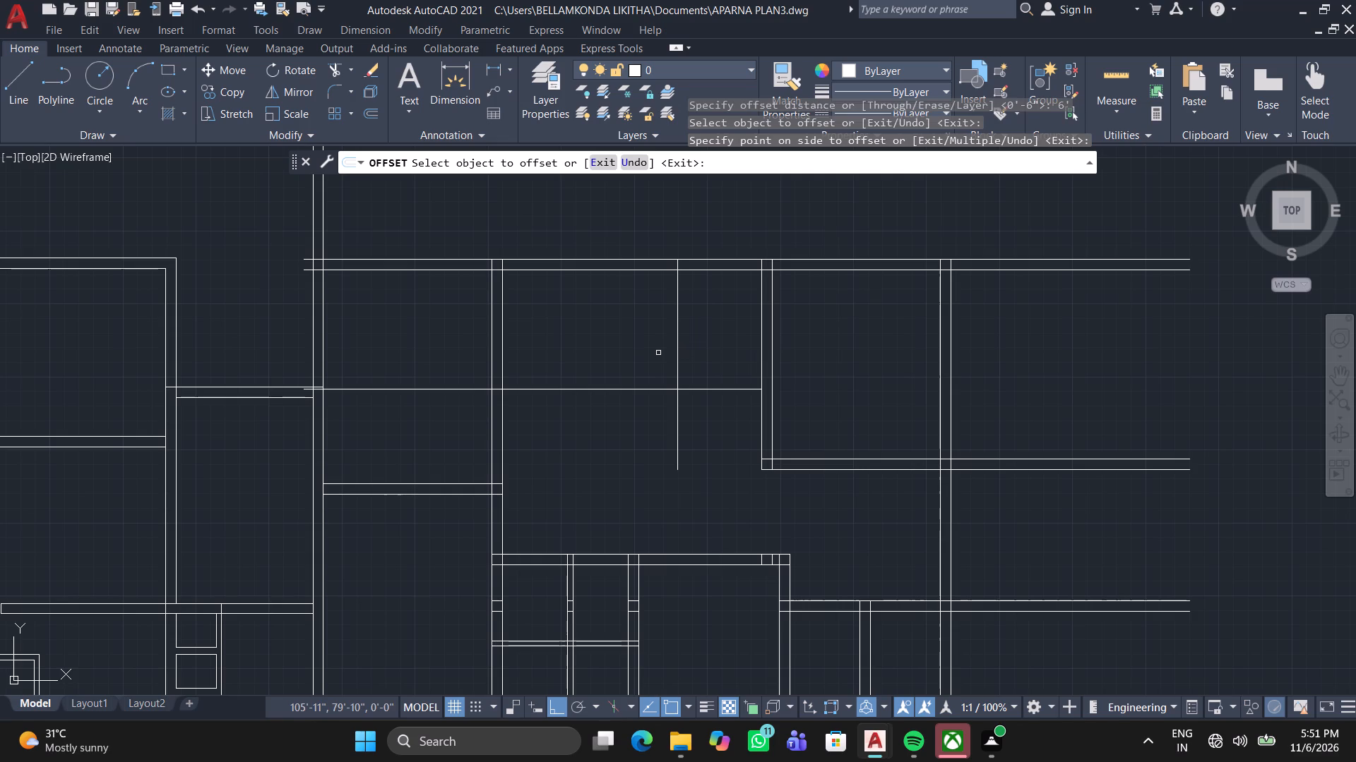
key(space)
Offset the new horizontal line 9" downward and the new vertical line 9" to the left to form walls.
key(space)
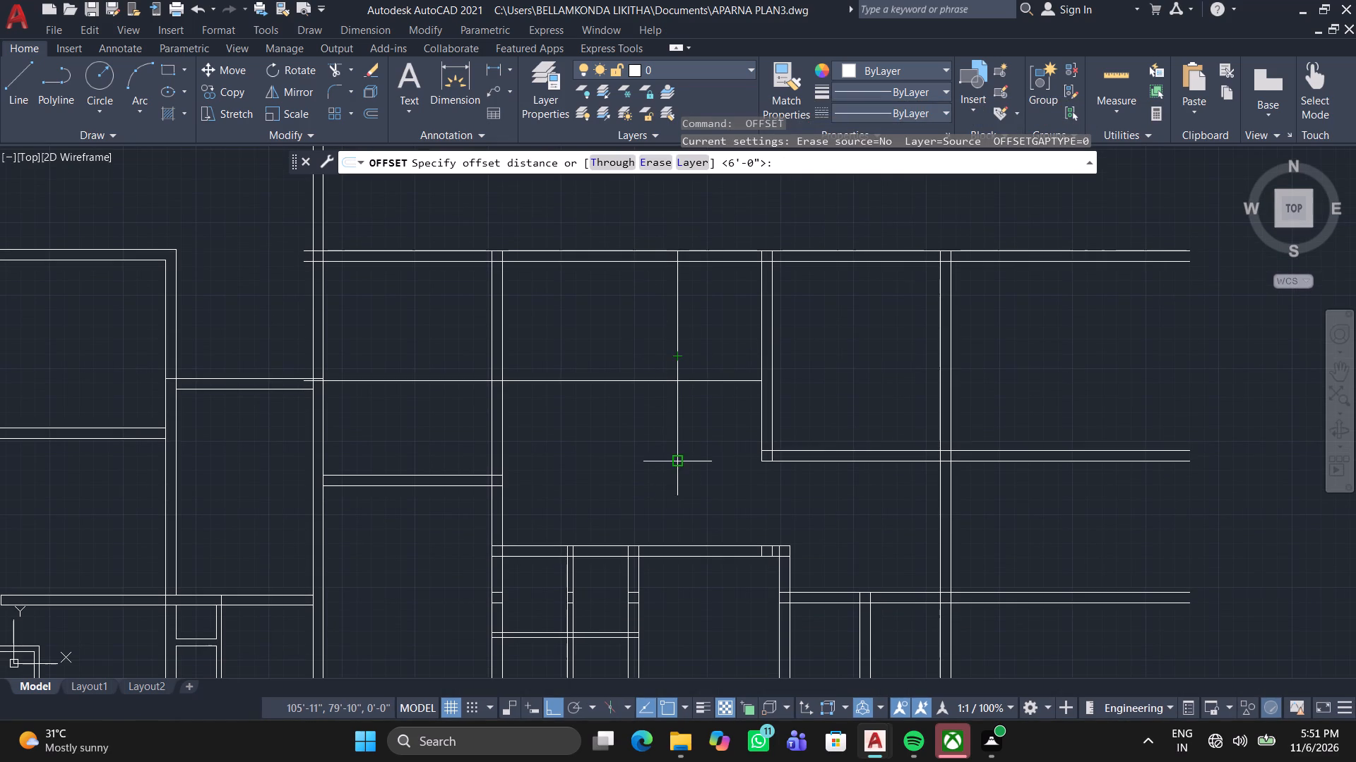
key(9)
key(Return)
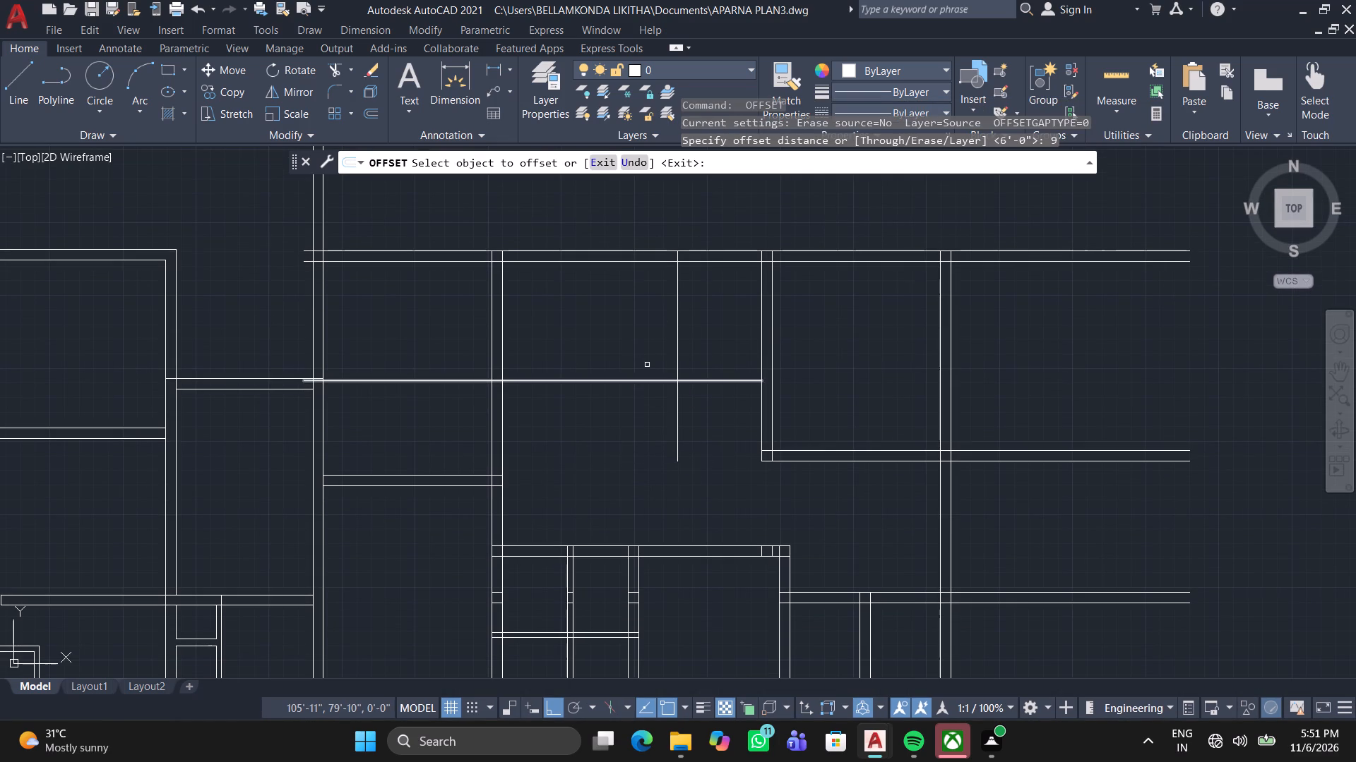
click(635, 381)
click(643, 485)
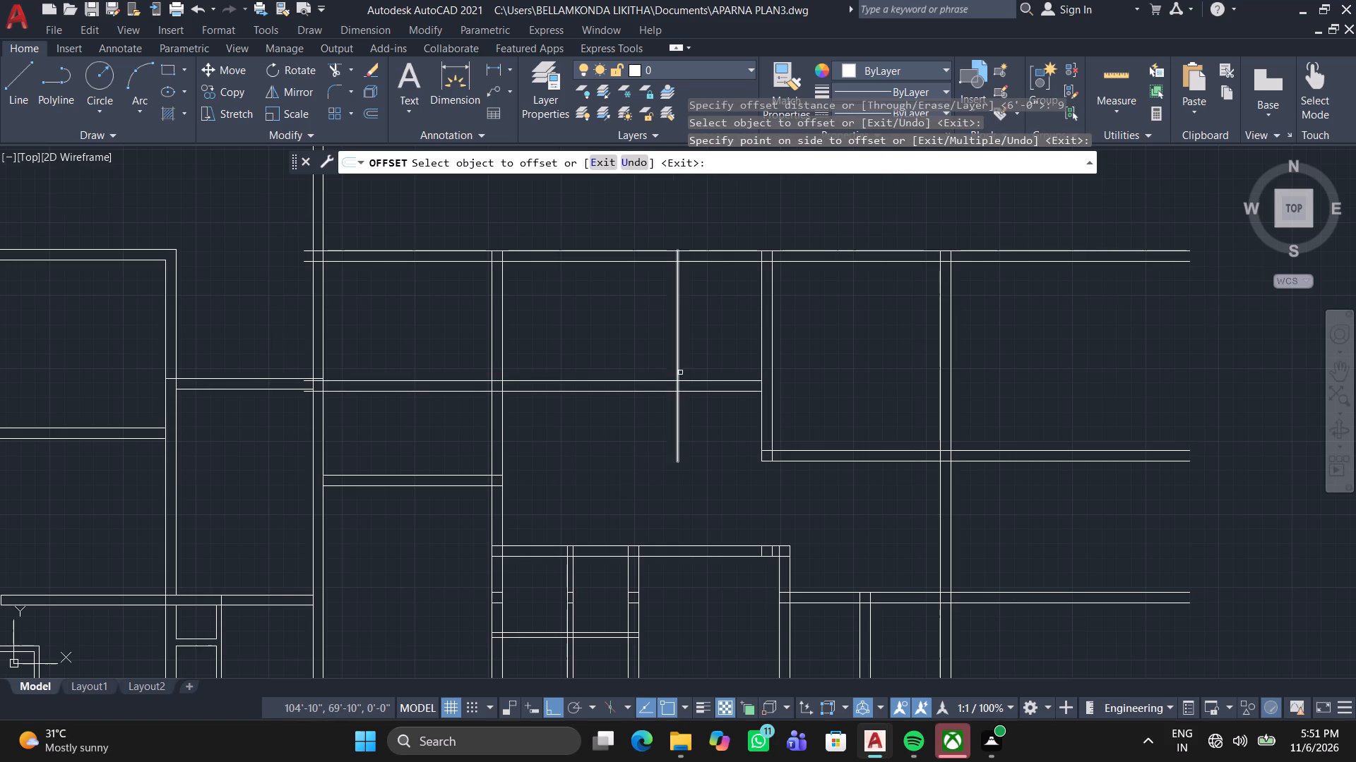
click(680, 373)
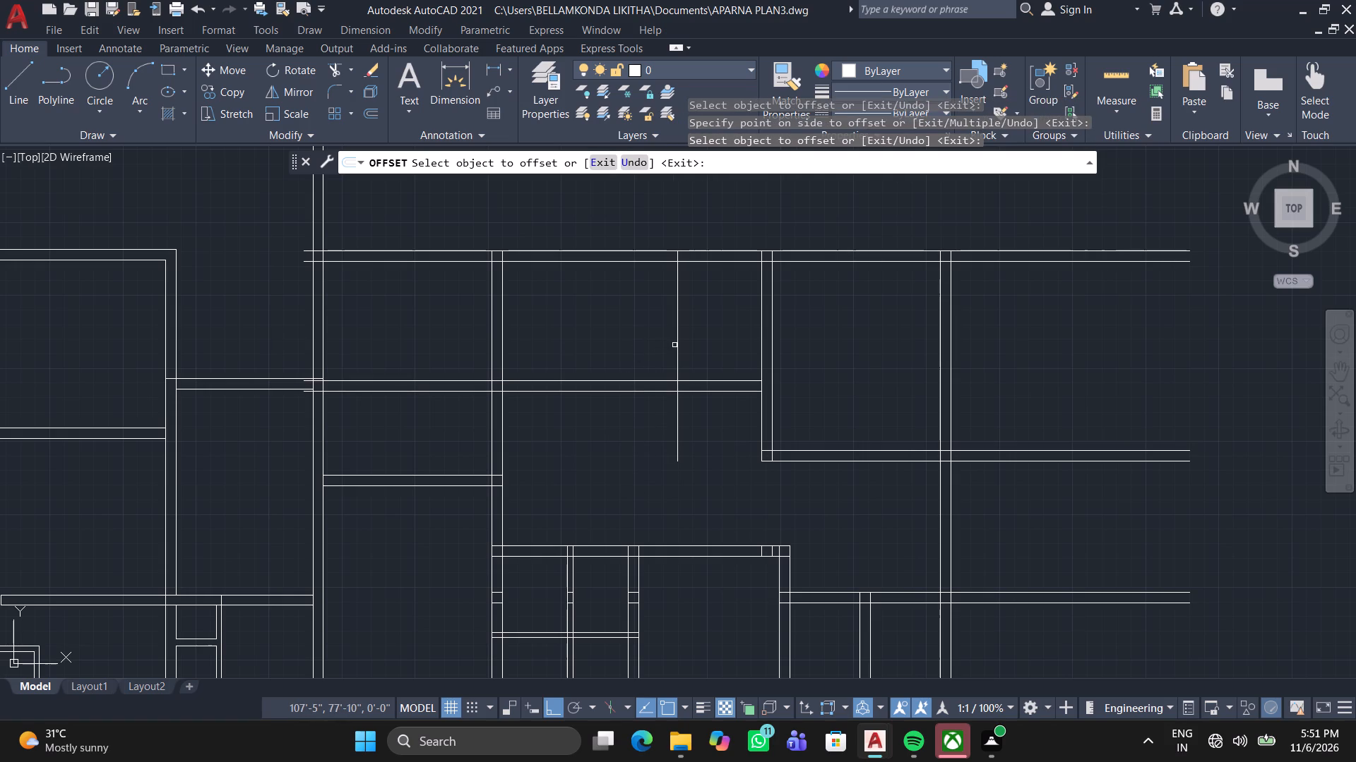
click(679, 345)
click(597, 362)
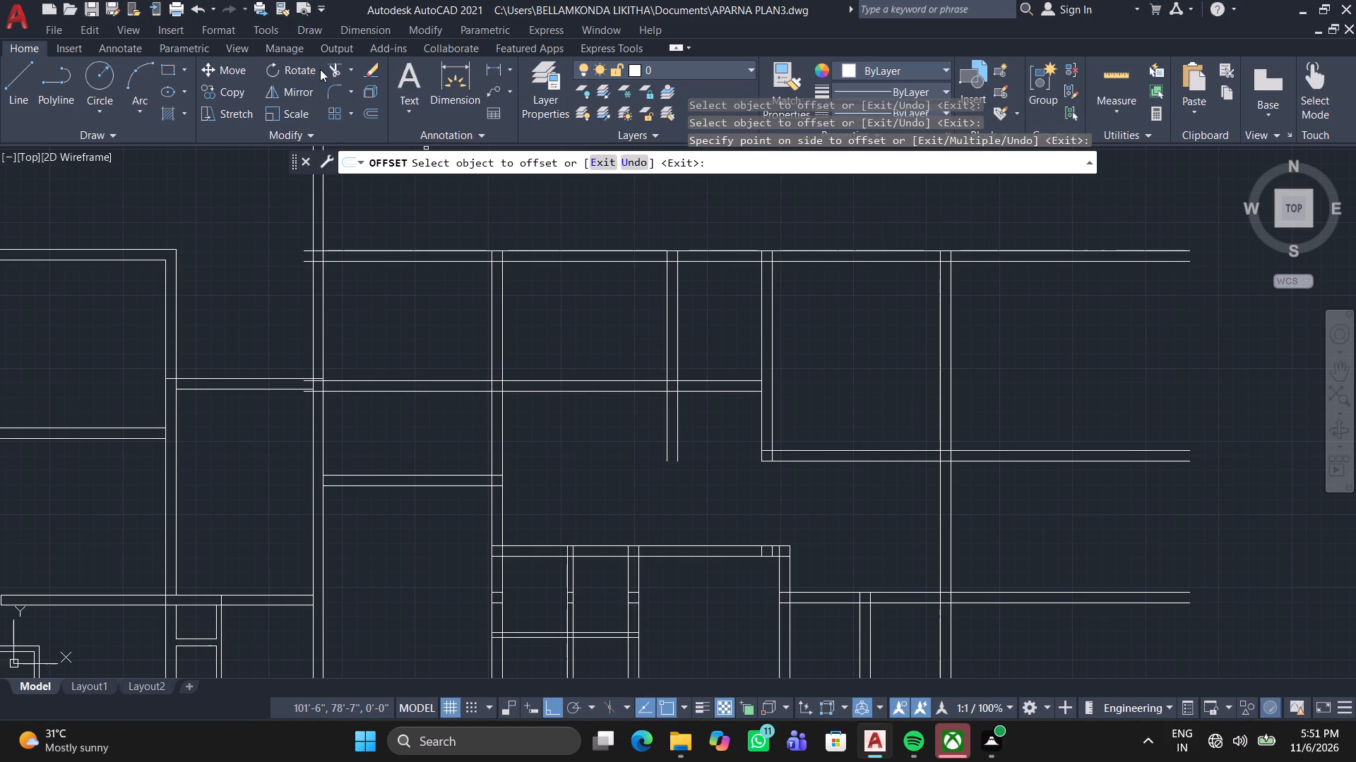
Trim the new horizontal wall's lines from the tall wall beside the left-hand plan across to the new vertical wall.
click(340, 68)
click(410, 421)
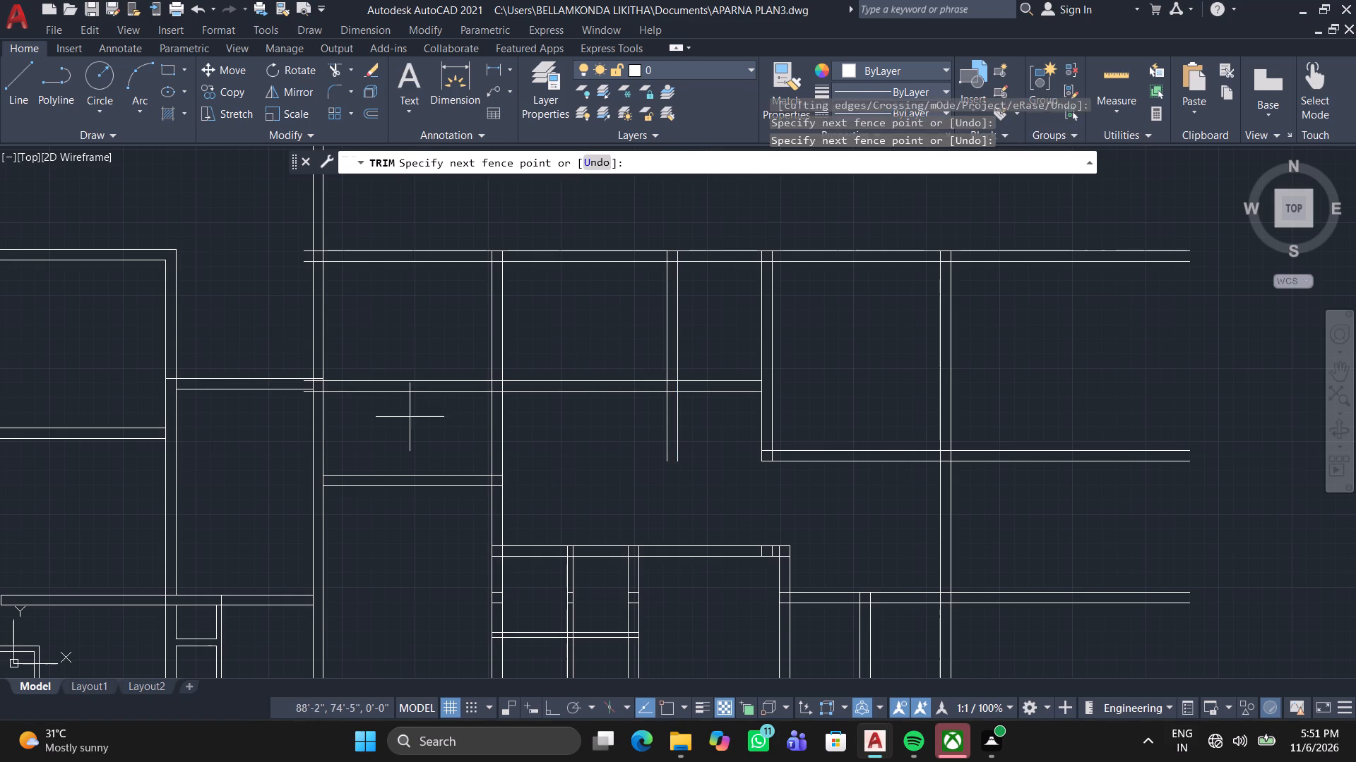
click(430, 356)
scroll(265, 397, up, 4)
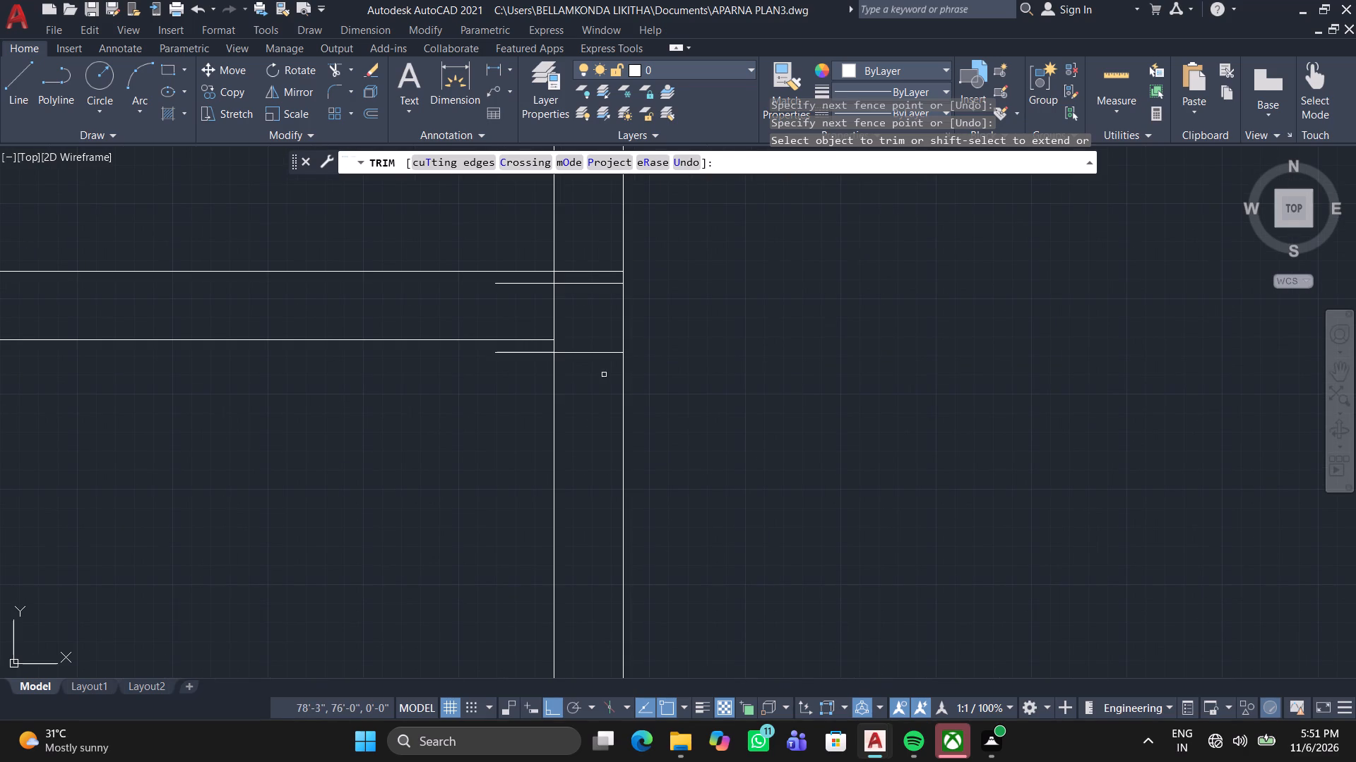
click(599, 377)
click(600, 278)
scroll(600, 278, down, 2)
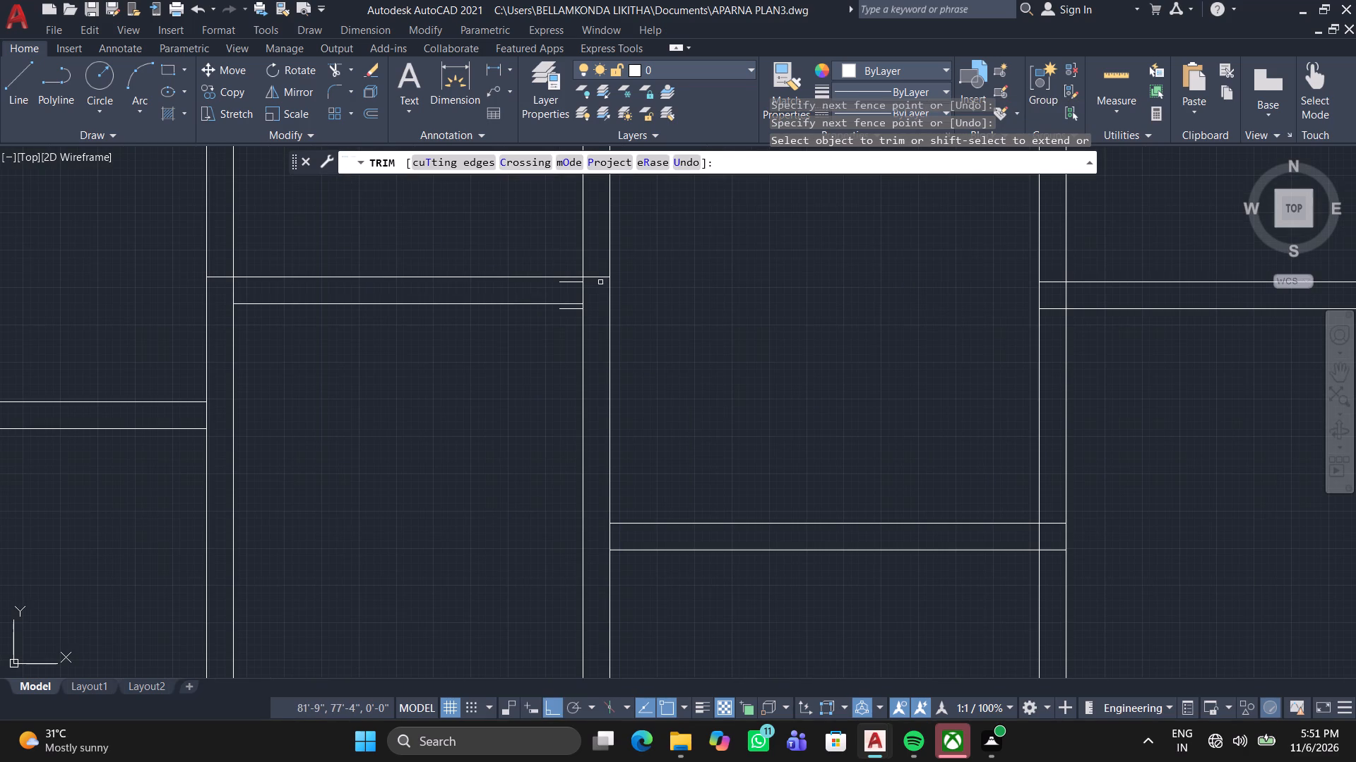
scroll(917, 290, down, 2)
middle_drag(917, 297, 581, 399)
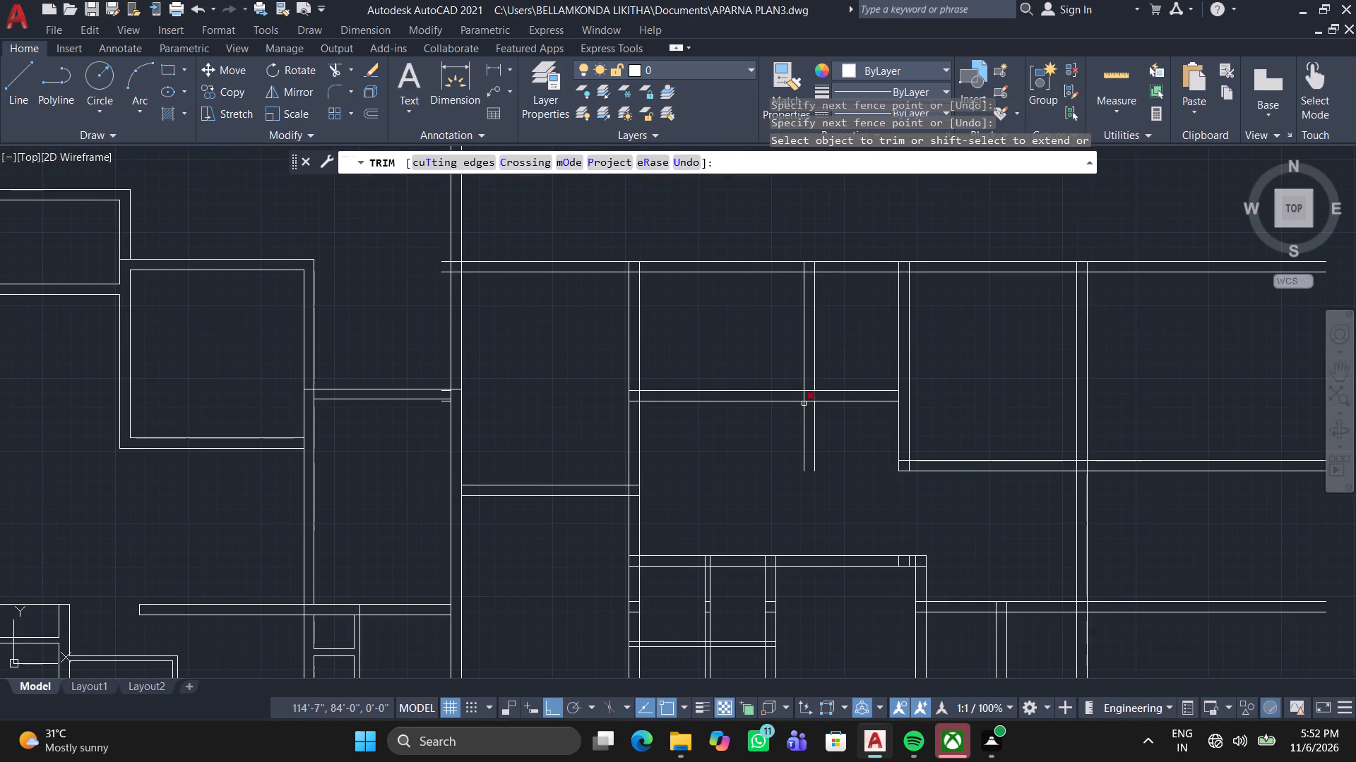
click(756, 440)
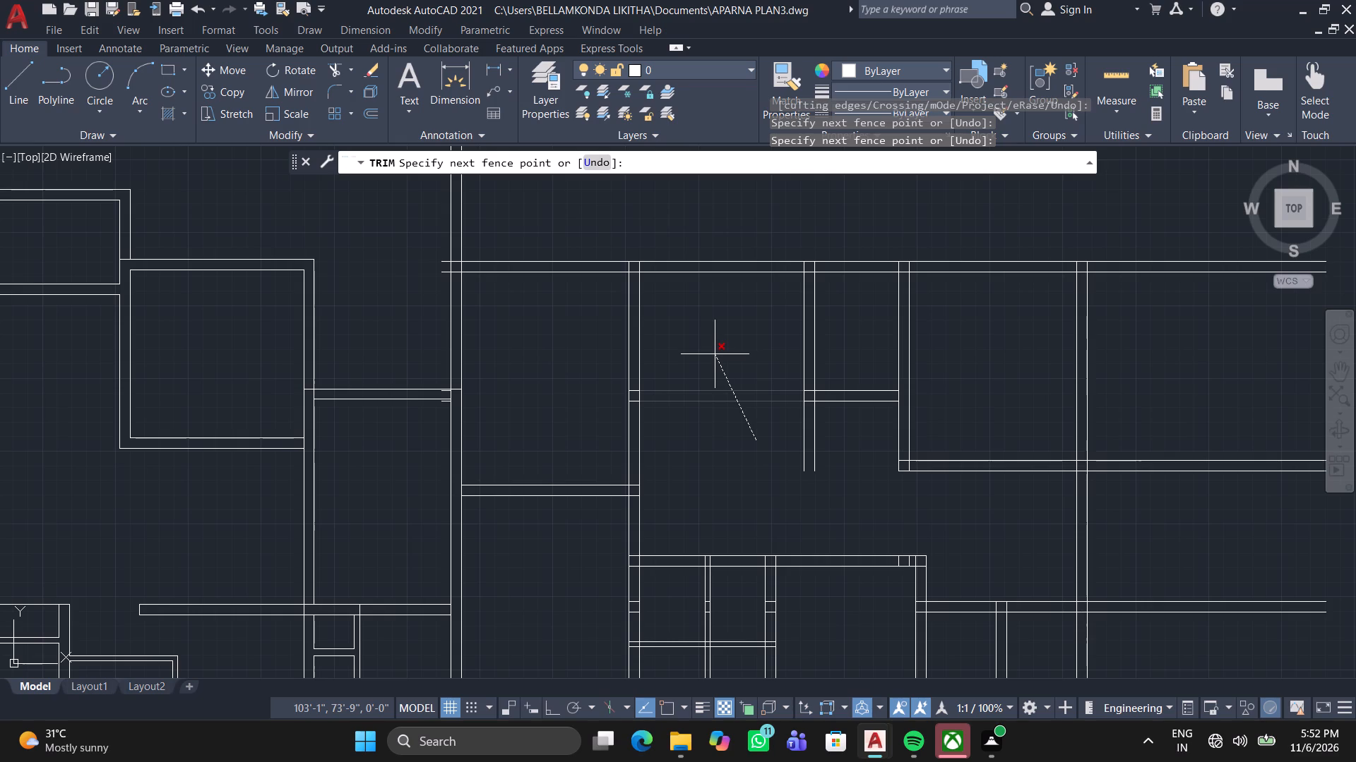
click(715, 354)
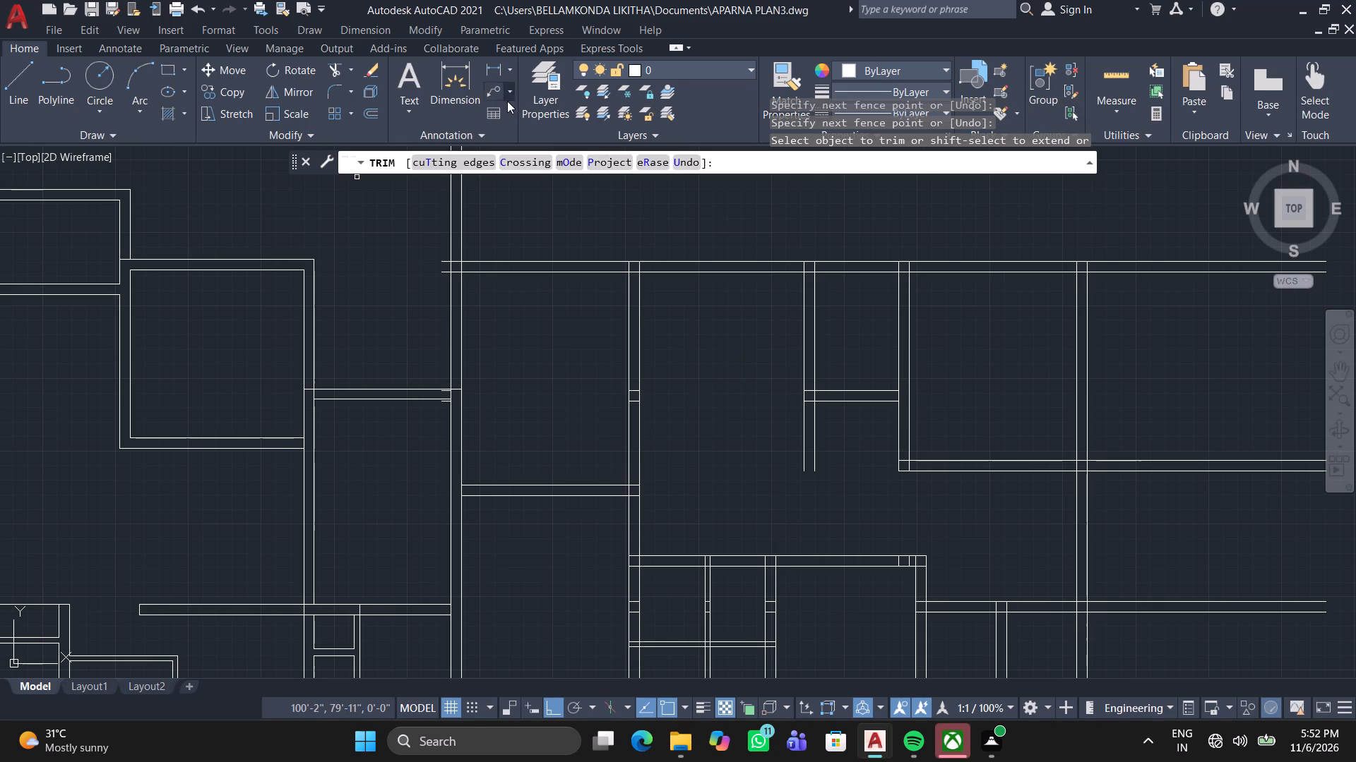
Offset the top line of the small lower rooms' upper wall 10'10" upward.
click(370, 118)
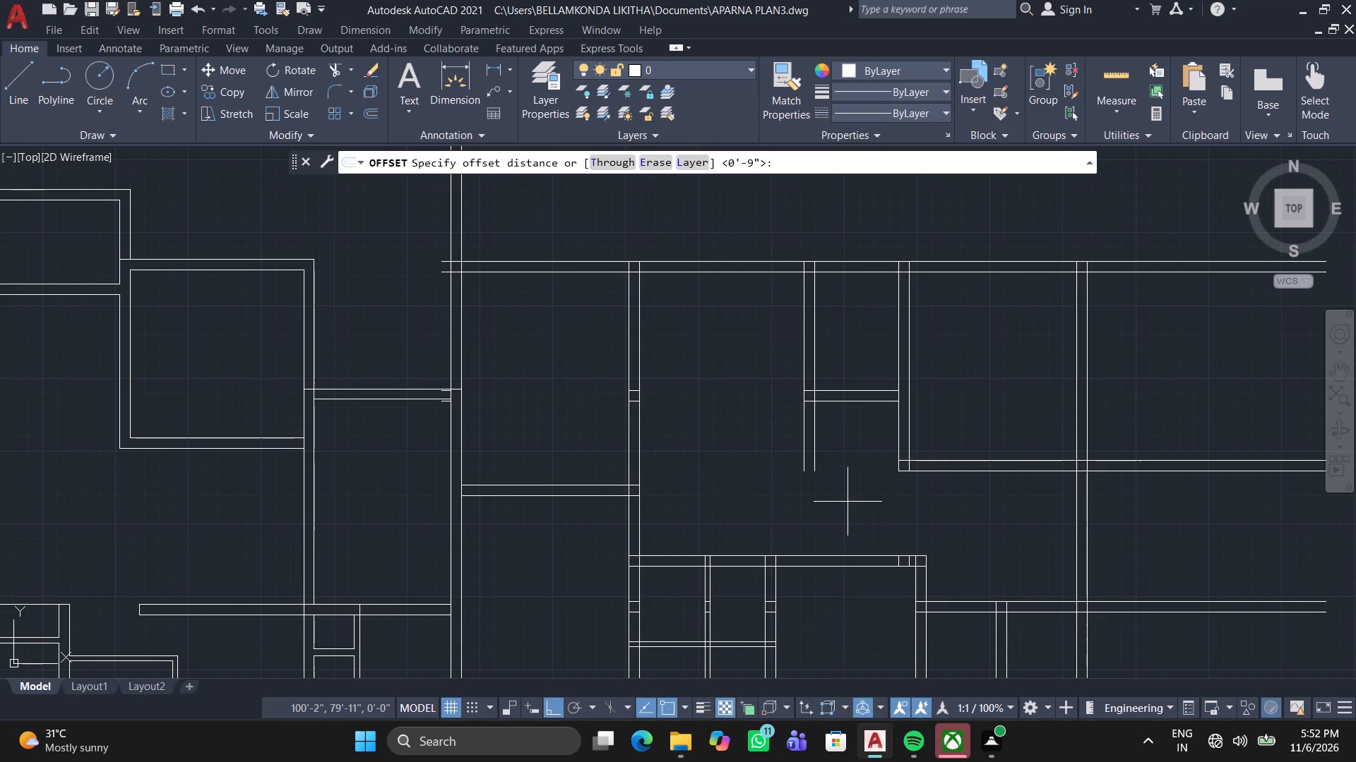
text(10)
key(apostrophe)
text(10)
key(Return)
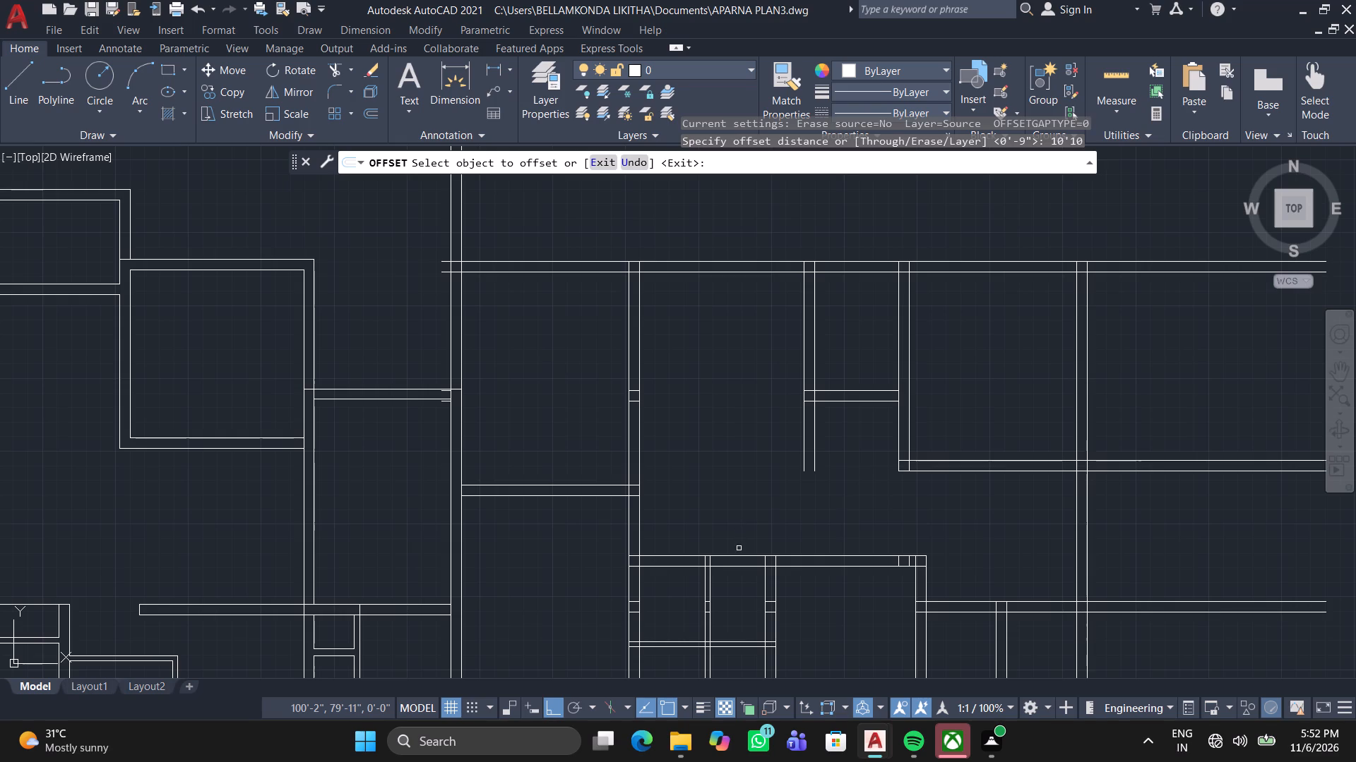
click(740, 557)
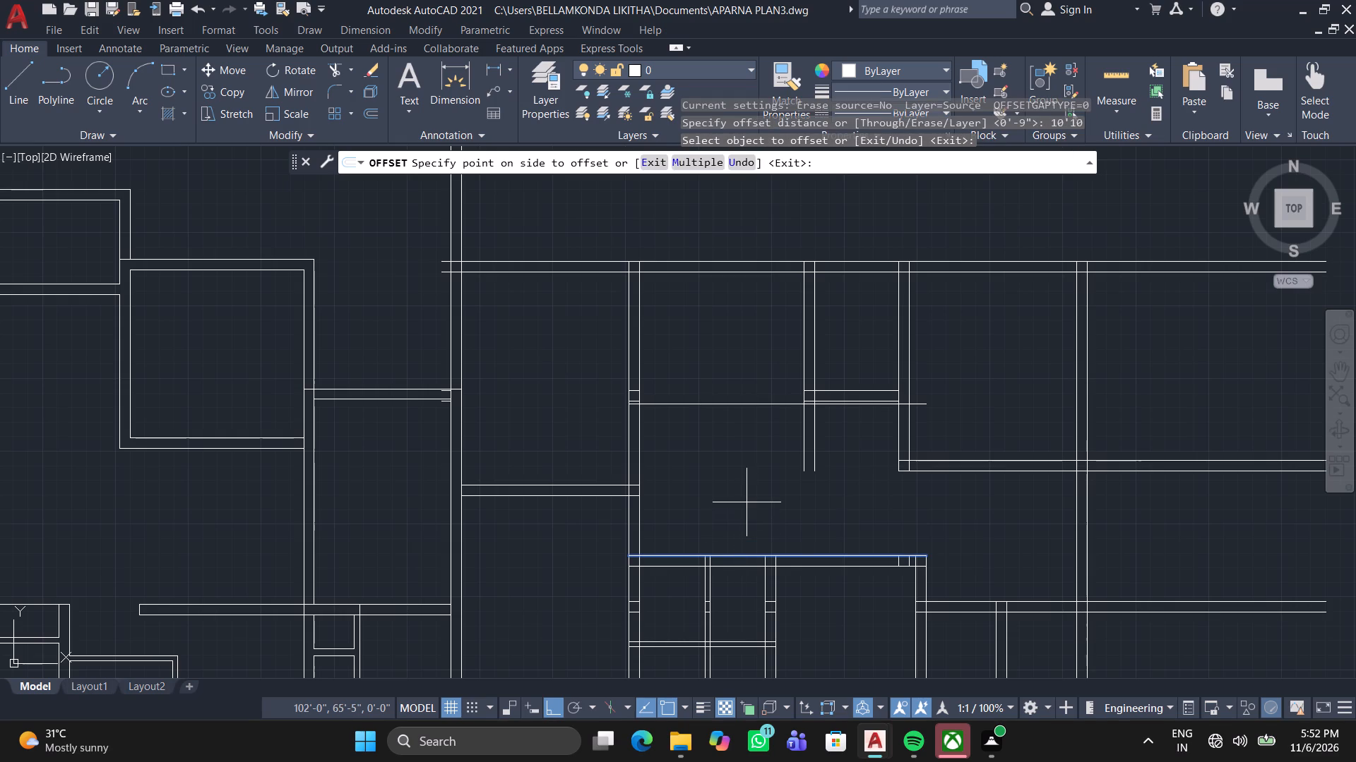
click(747, 502)
key(space)
Offset the new horizontal line above the small lower rooms 7'5" upward.
key(space)
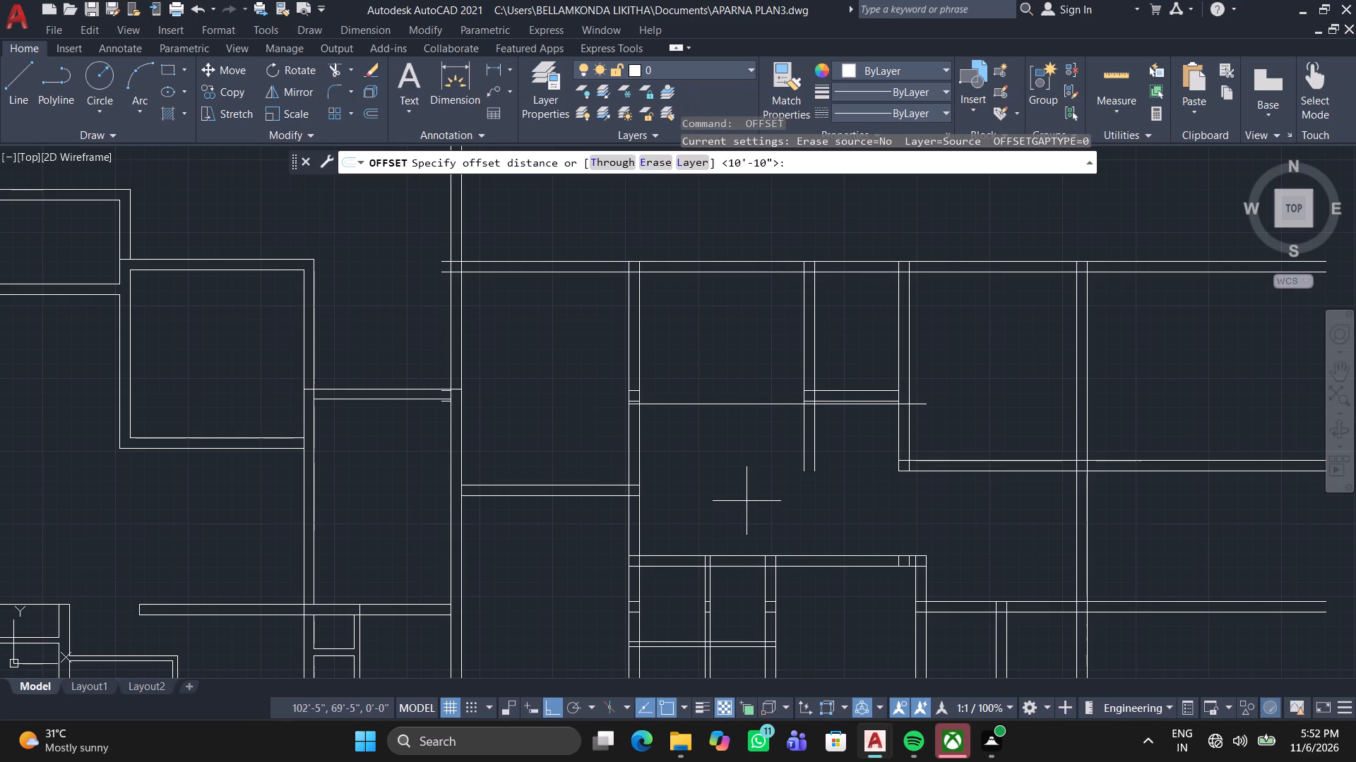
key(7)
text('5)
key(Return)
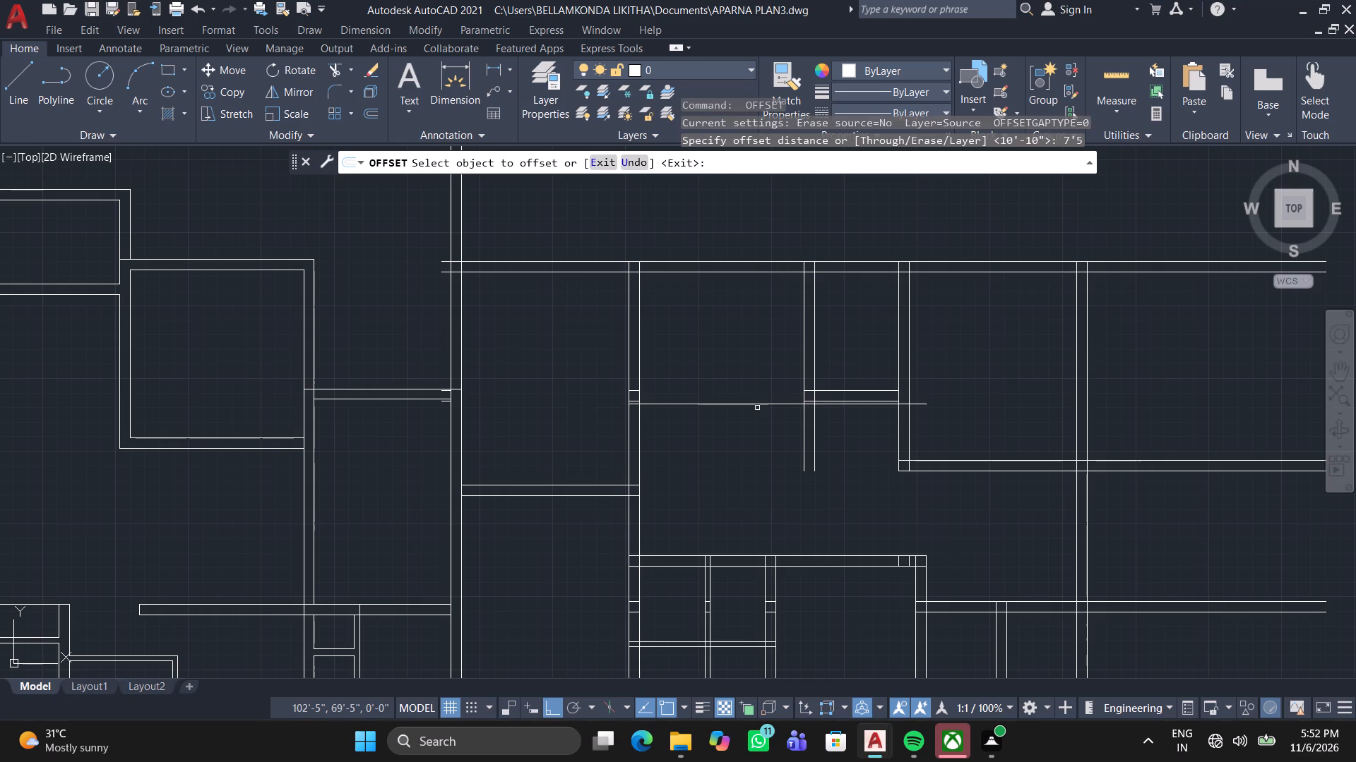
click(757, 404)
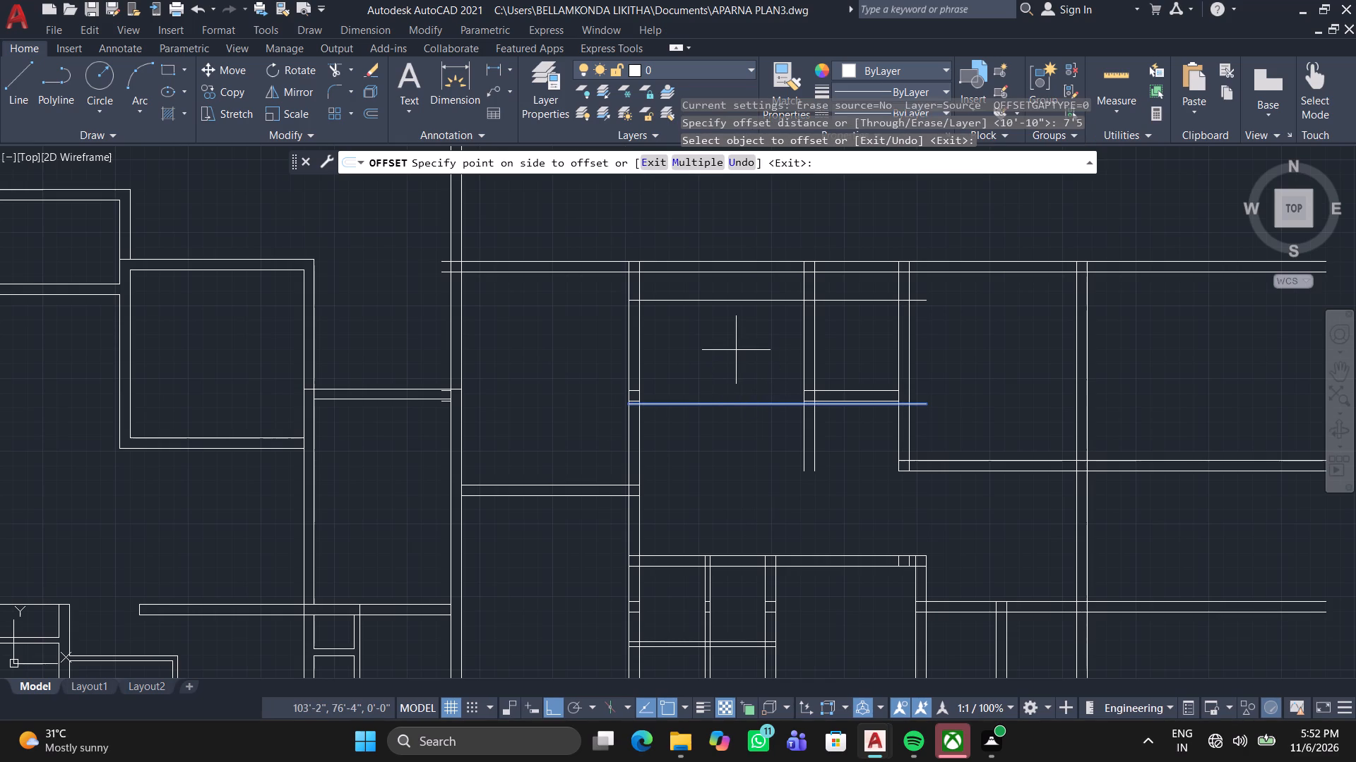
click(736, 350)
key(space)
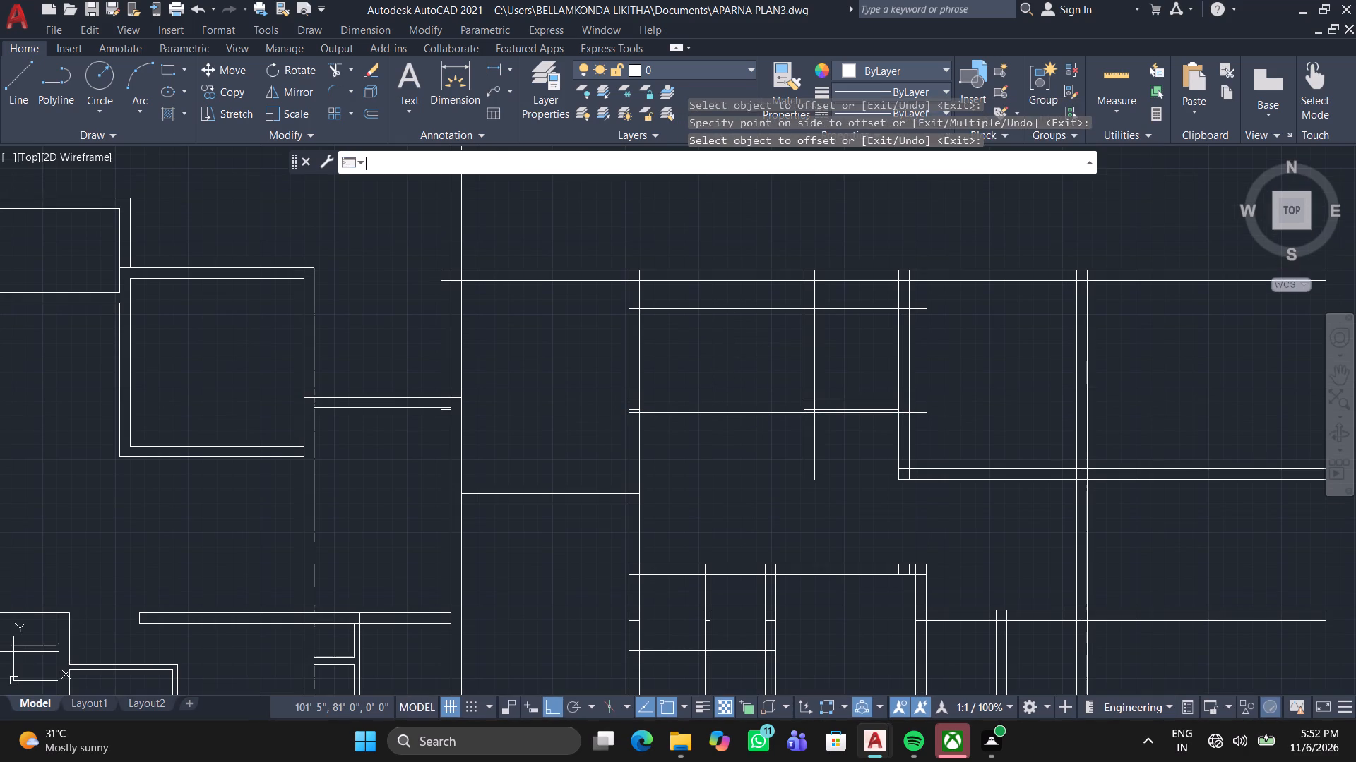
Offset the uppermost new horizontal line, just below the topmost wall, 9" upward to form a wall.
key(space)
key(9)
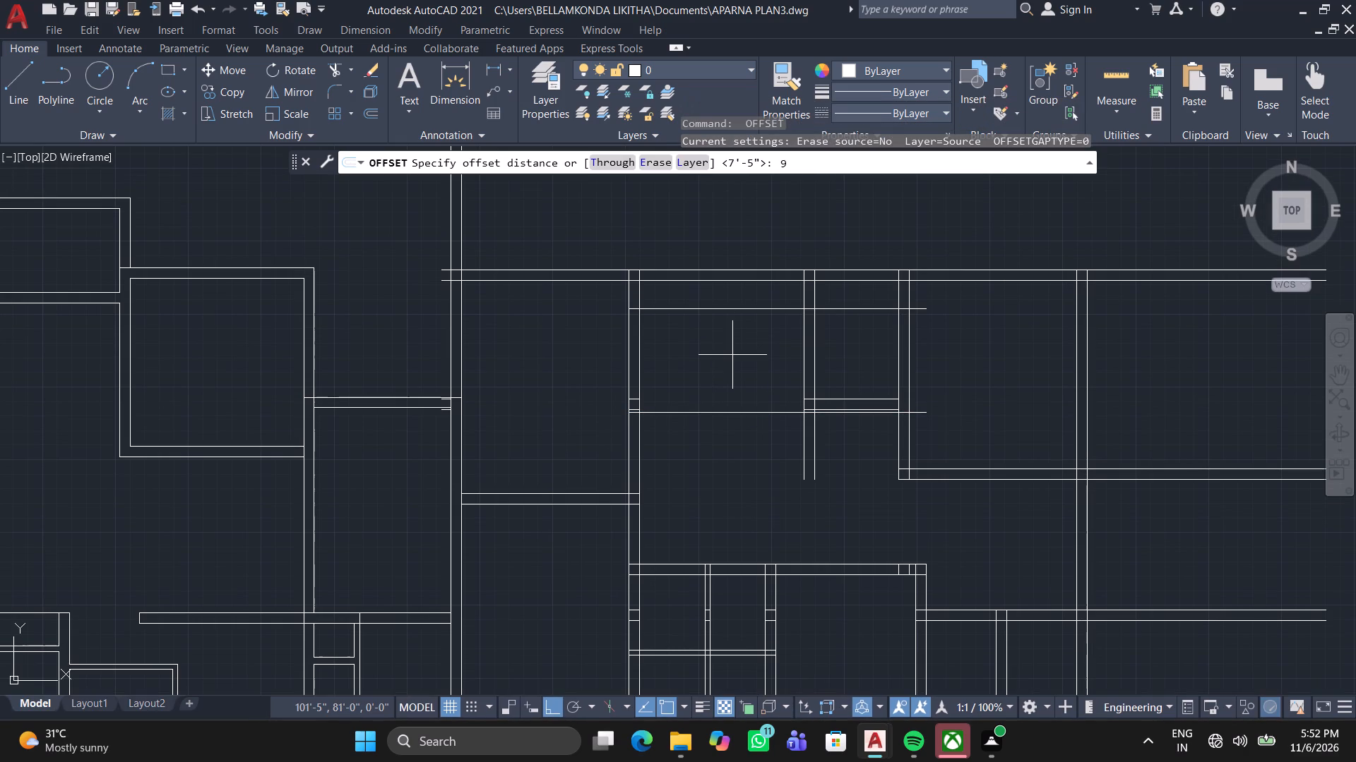
key(Return)
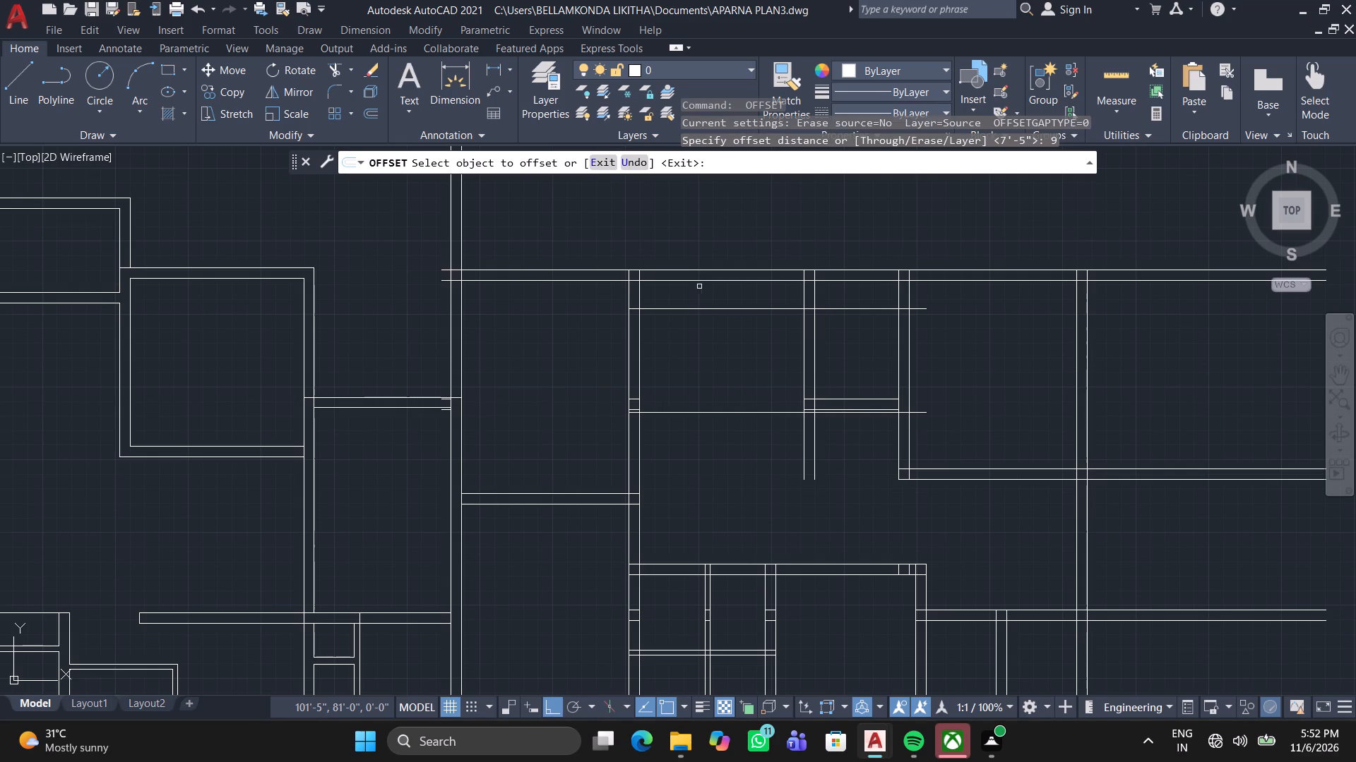
click(714, 308)
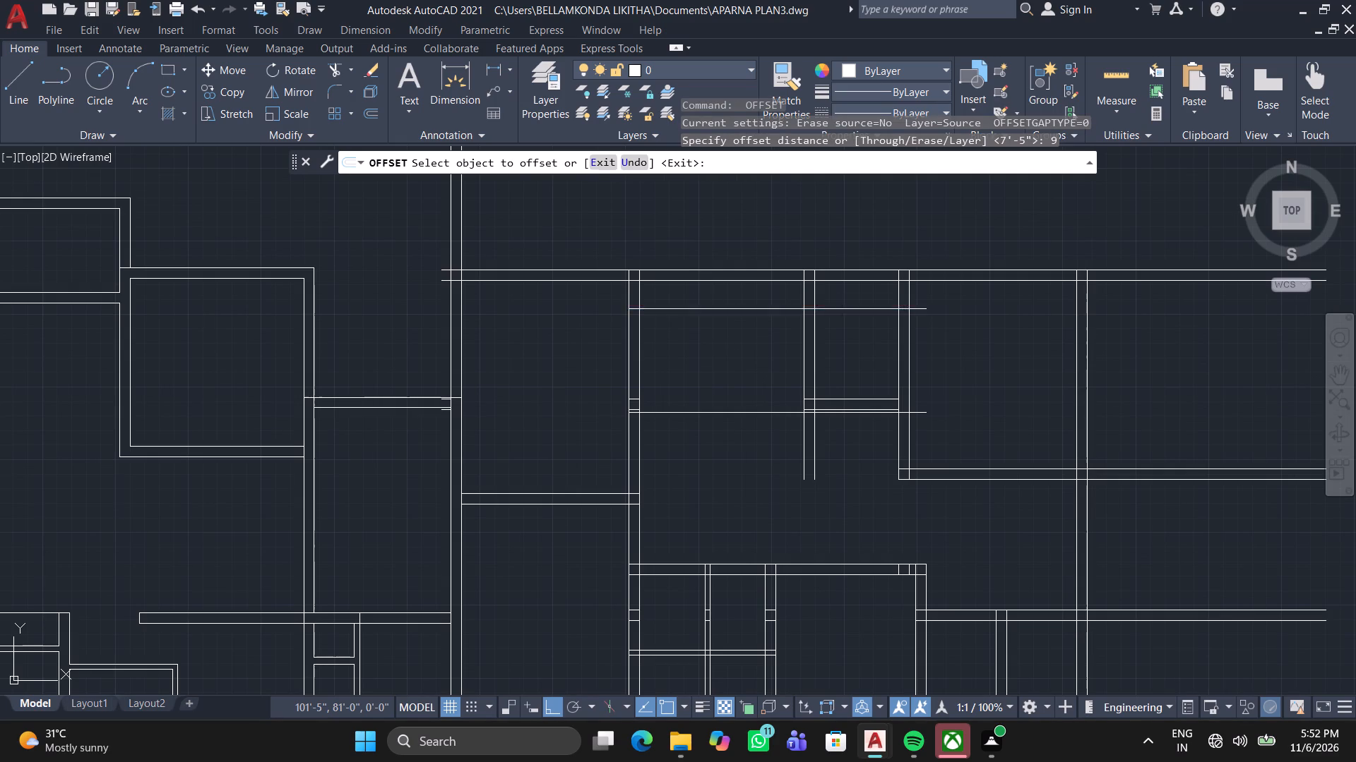
click(719, 299)
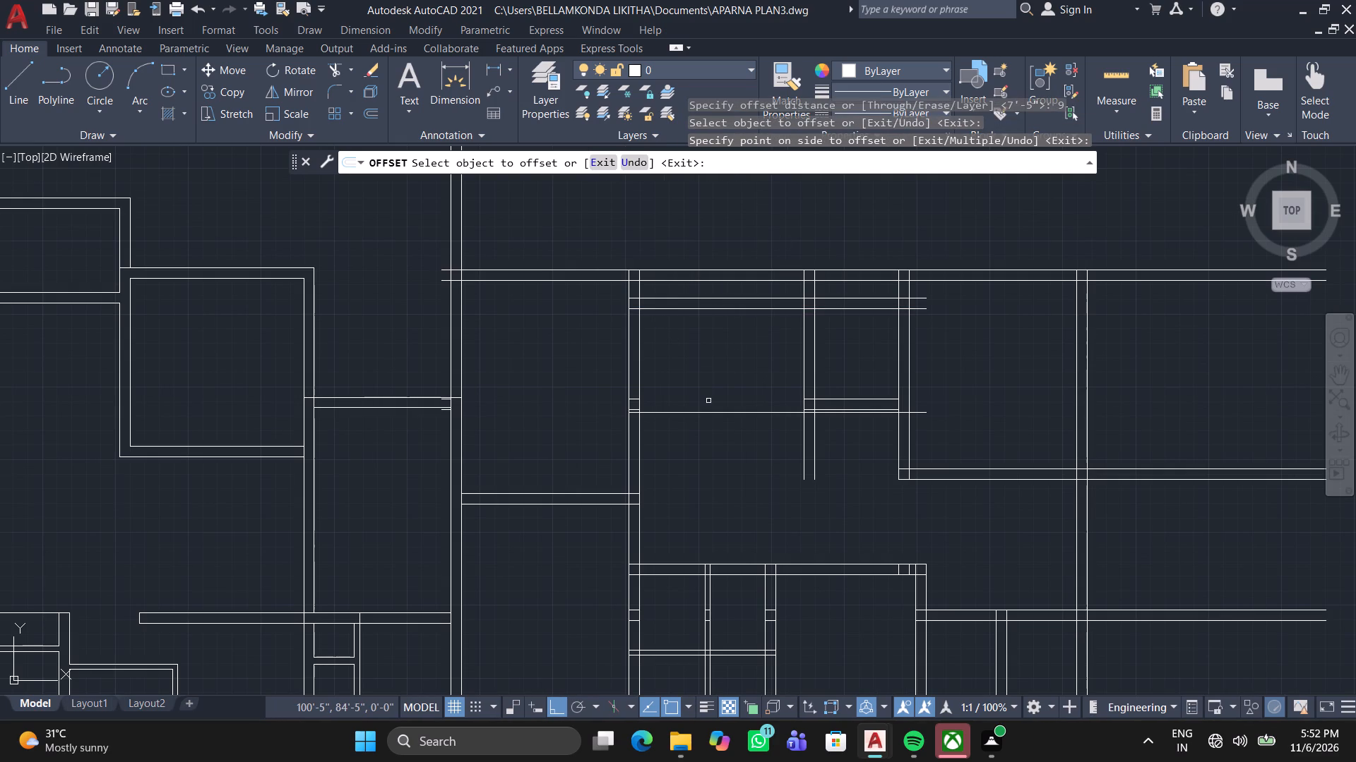
Delete the long horizontal construction line above the small lower rooms, level with the short horizontal wall.
key(Escape)
click(706, 440)
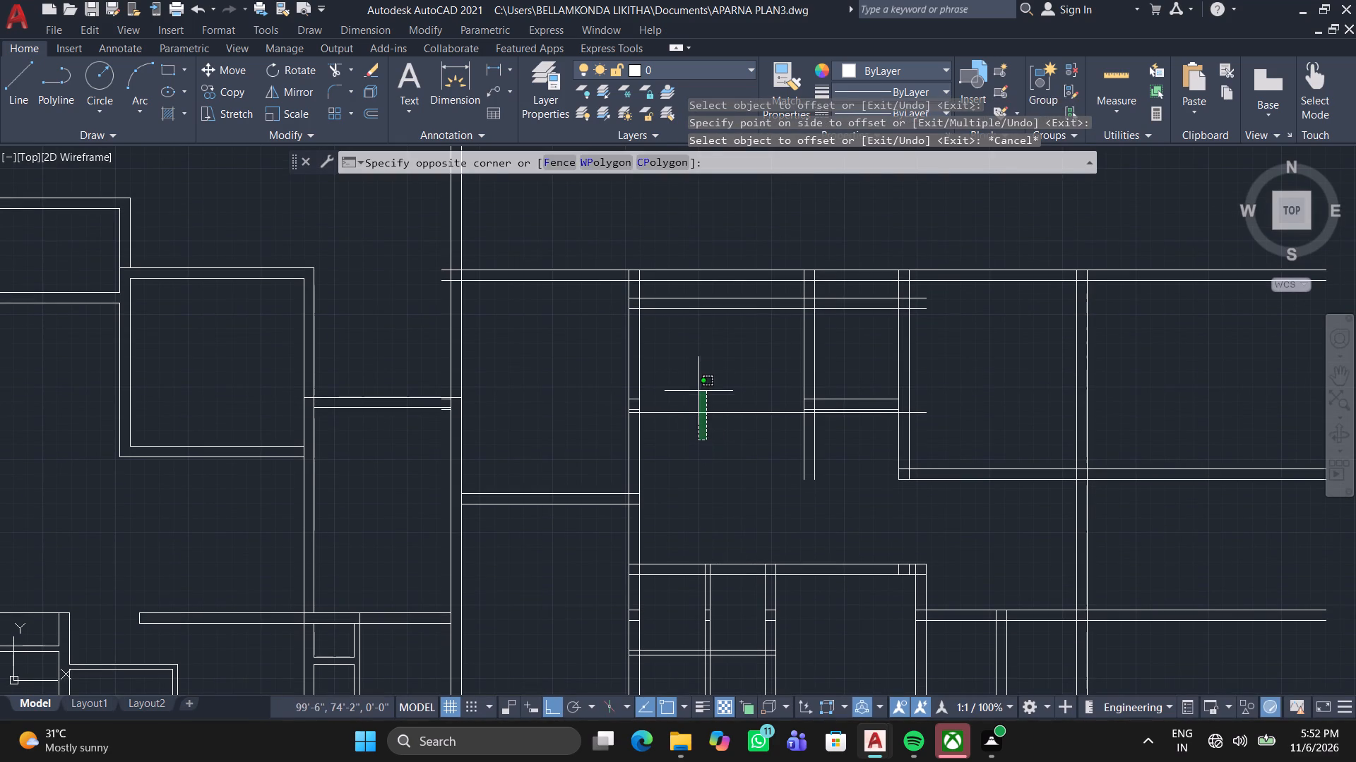
click(697, 383)
key(Delete)
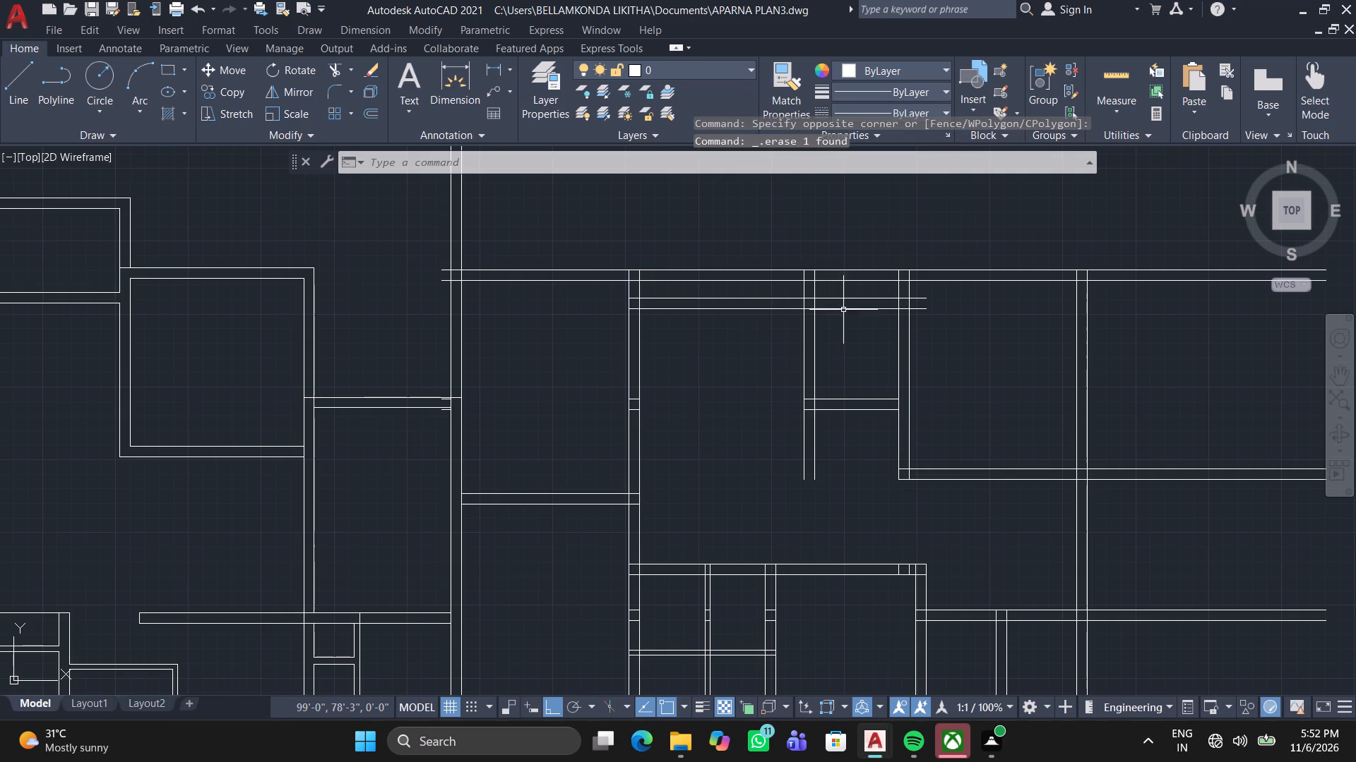
Trim the new 9" wall just below the topmost wall, removing its lines across the narrow room and beyond that room's far wall.
scroll(868, 321, up, 1)
middle_drag(857, 340, 850, 351)
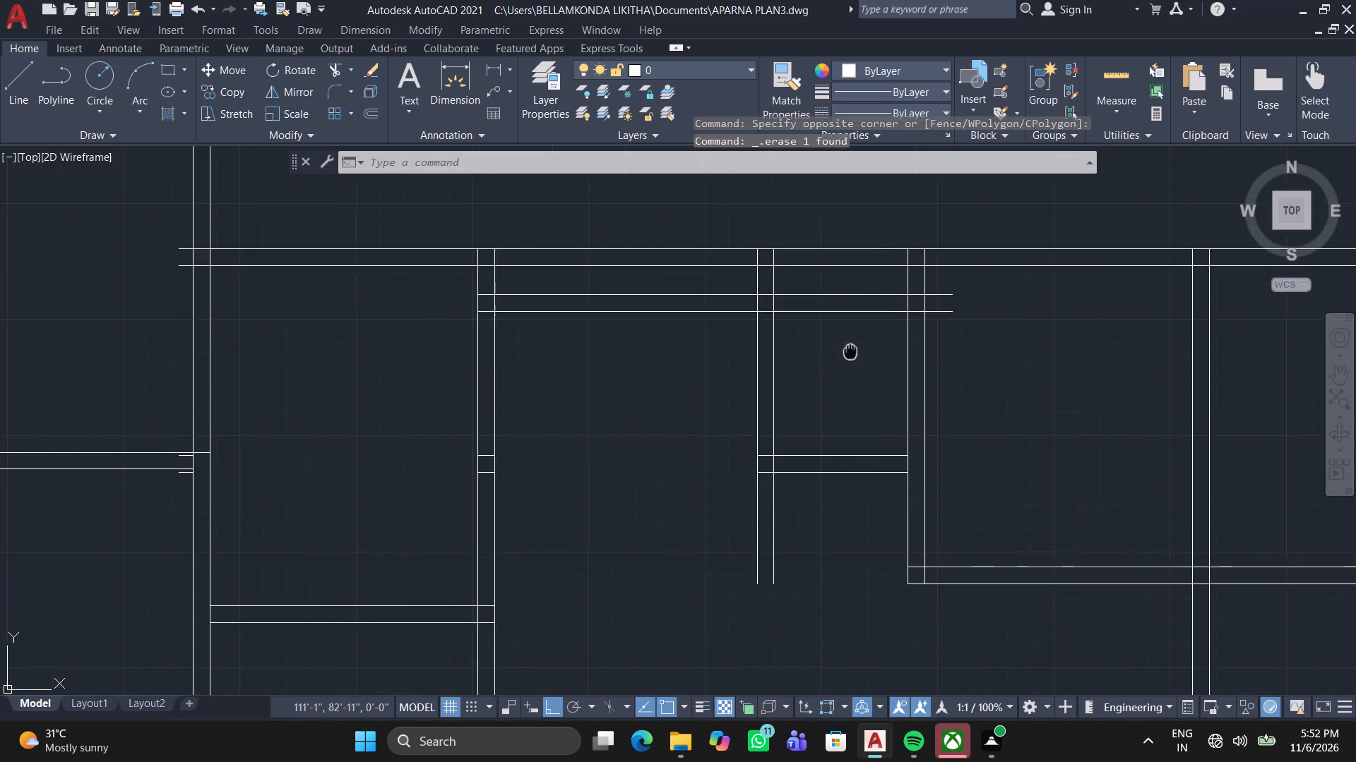
middle_drag(850, 351, 538, 401)
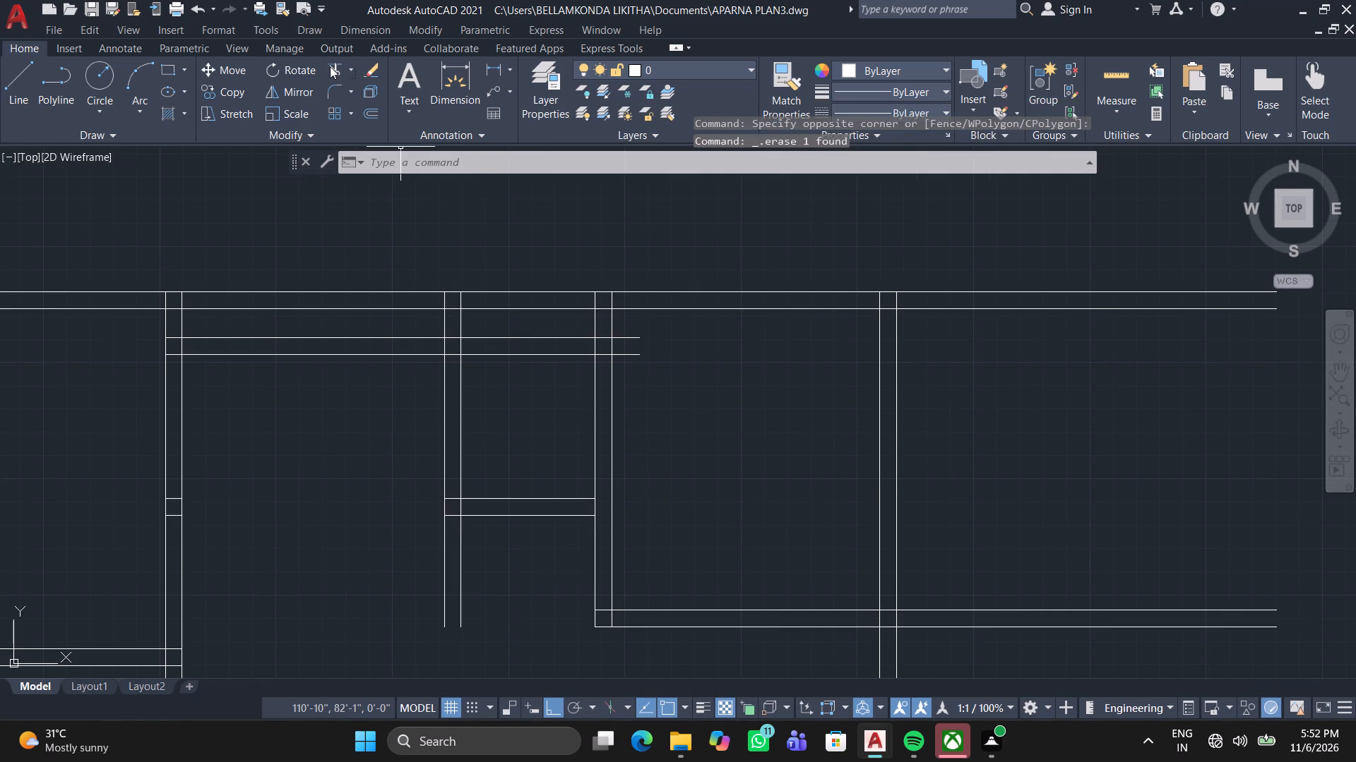
click(330, 66)
click(534, 391)
click(527, 327)
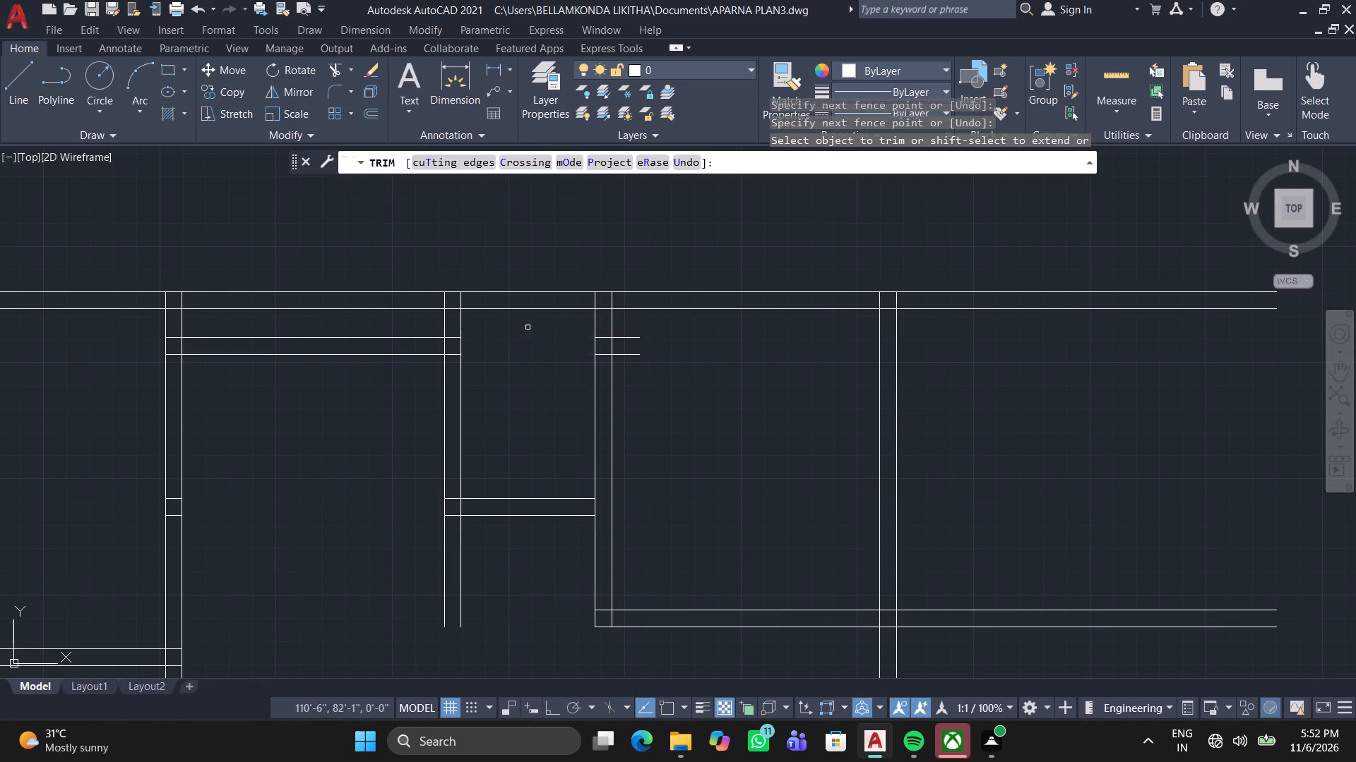
click(636, 363)
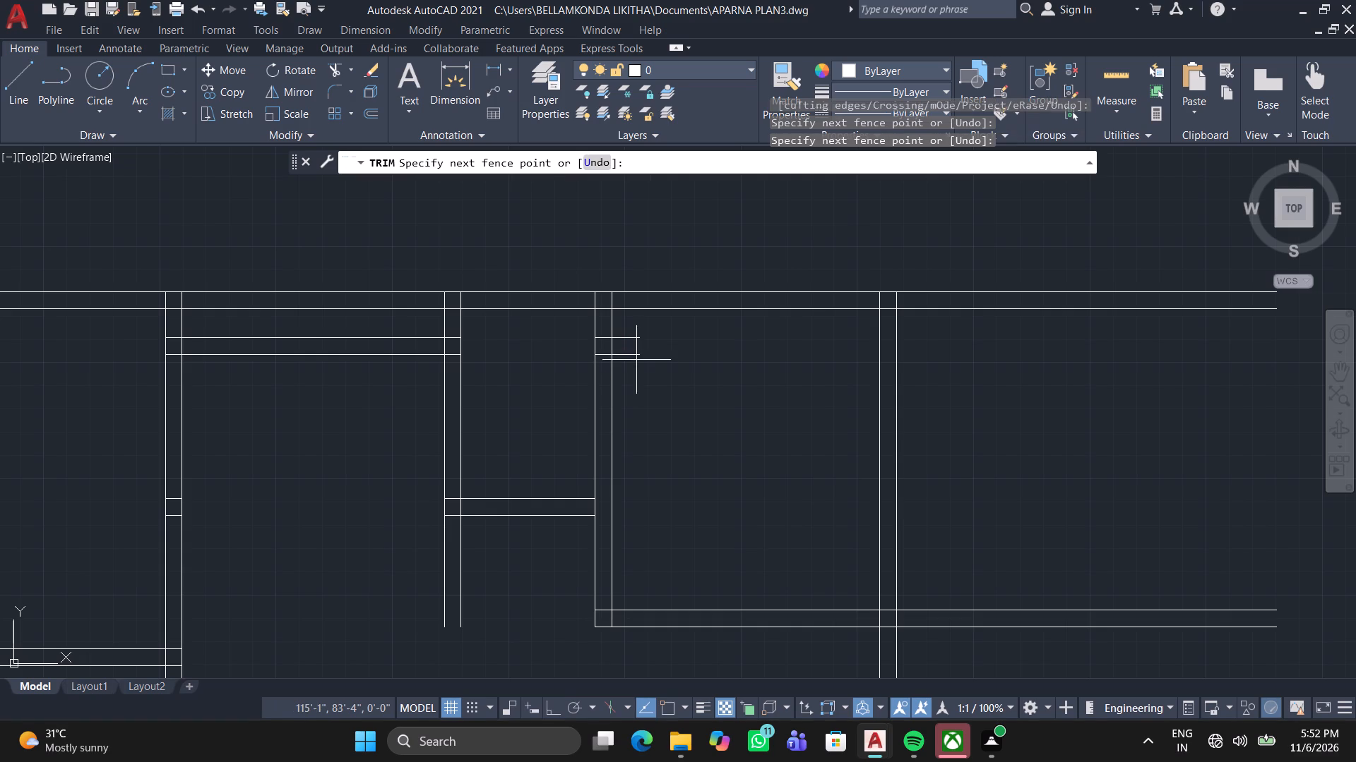
click(634, 330)
Trim the ends of the middle vertical wall that project below the narrow room's short horizontal wall.
scroll(536, 447, down, 1)
middle_drag(533, 456, 584, 373)
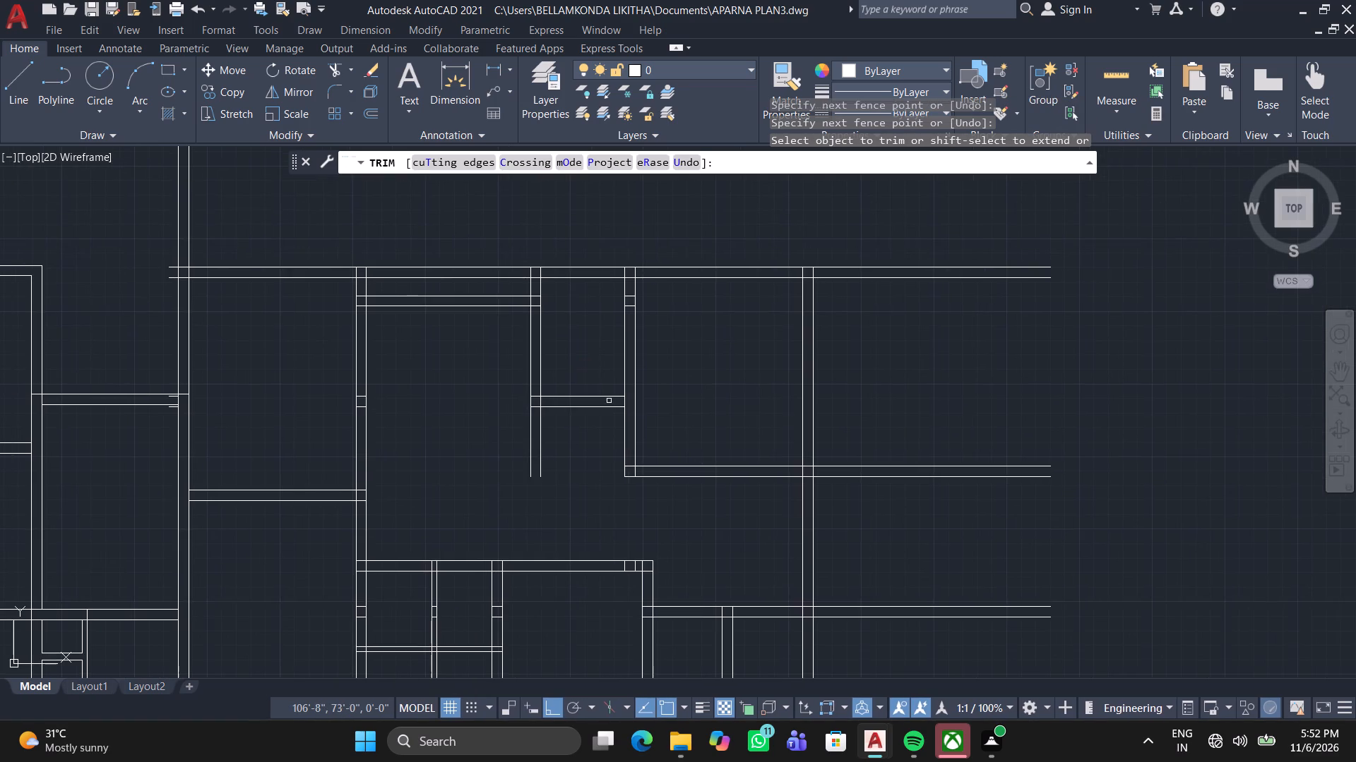
click(484, 447)
click(584, 440)
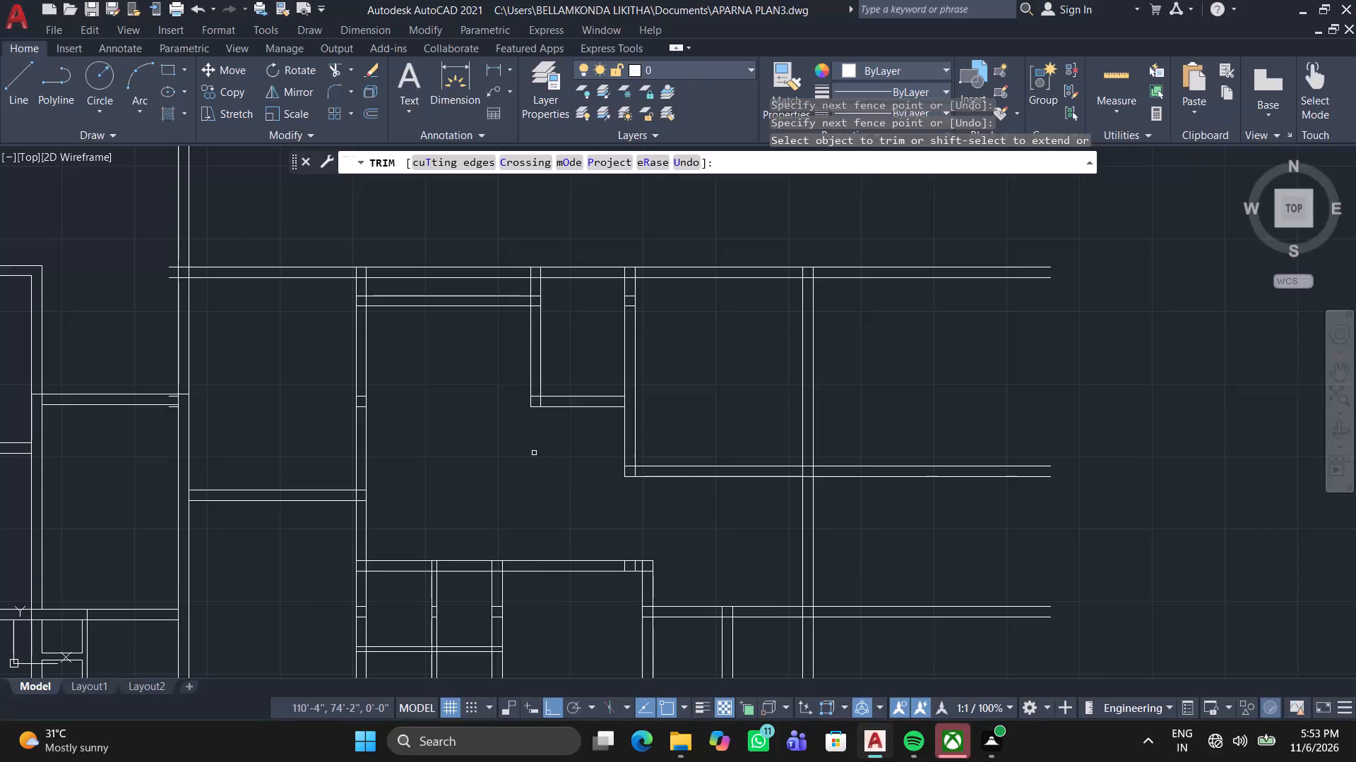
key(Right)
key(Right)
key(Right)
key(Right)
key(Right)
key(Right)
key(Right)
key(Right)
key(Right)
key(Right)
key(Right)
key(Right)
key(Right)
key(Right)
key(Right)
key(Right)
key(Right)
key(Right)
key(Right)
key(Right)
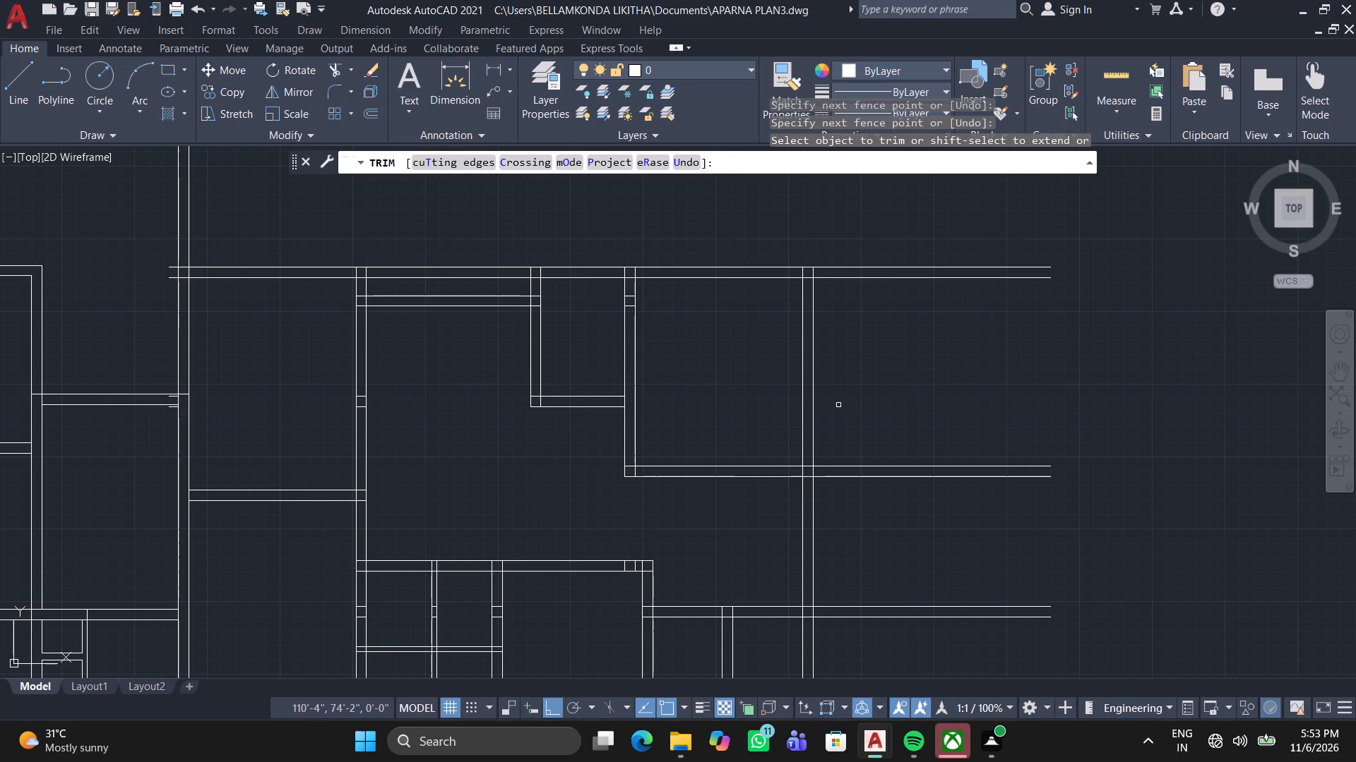
Trim all the horizontal wall lines that overrun the right-hand plan's far outer vertical wall.
scroll(838, 405, down, 1)
middle_drag(838, 405, 850, 284)
click(878, 535)
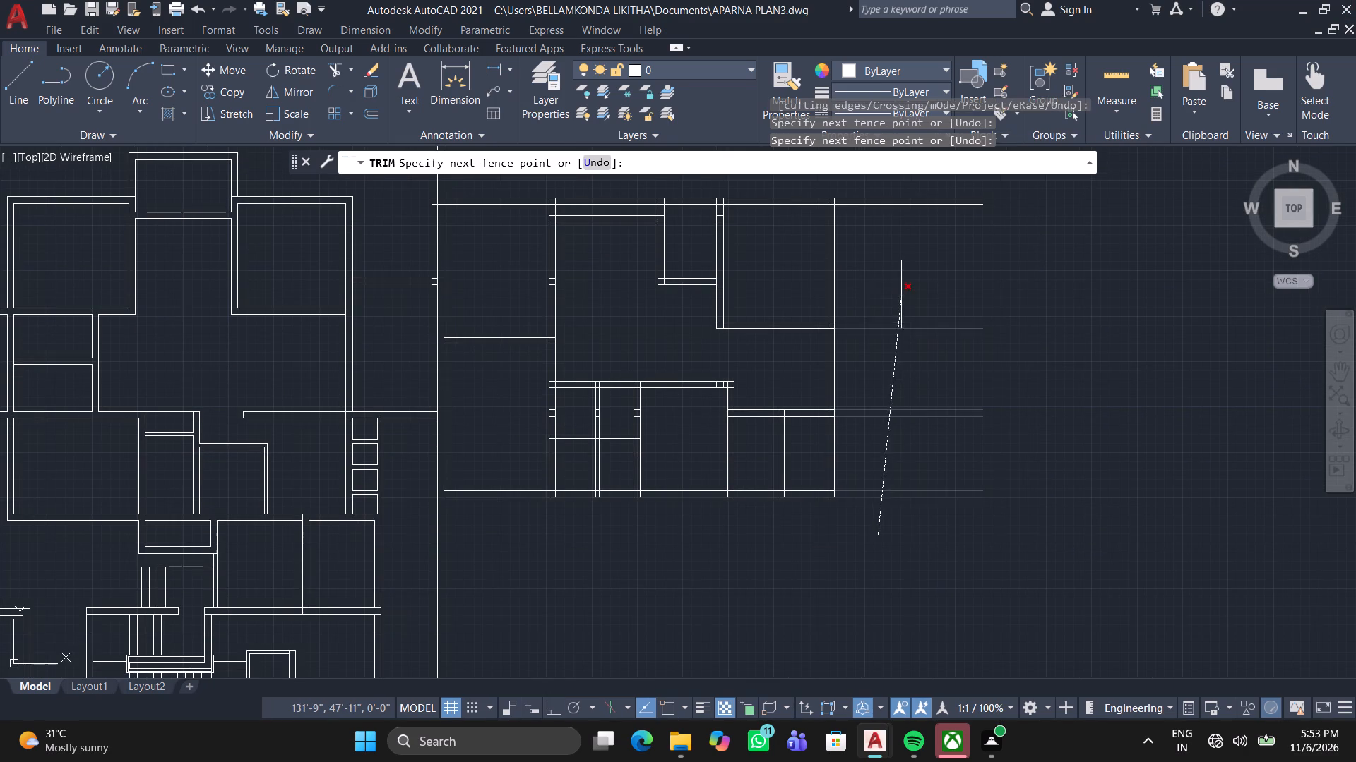
middle_drag(901, 298, 884, 439)
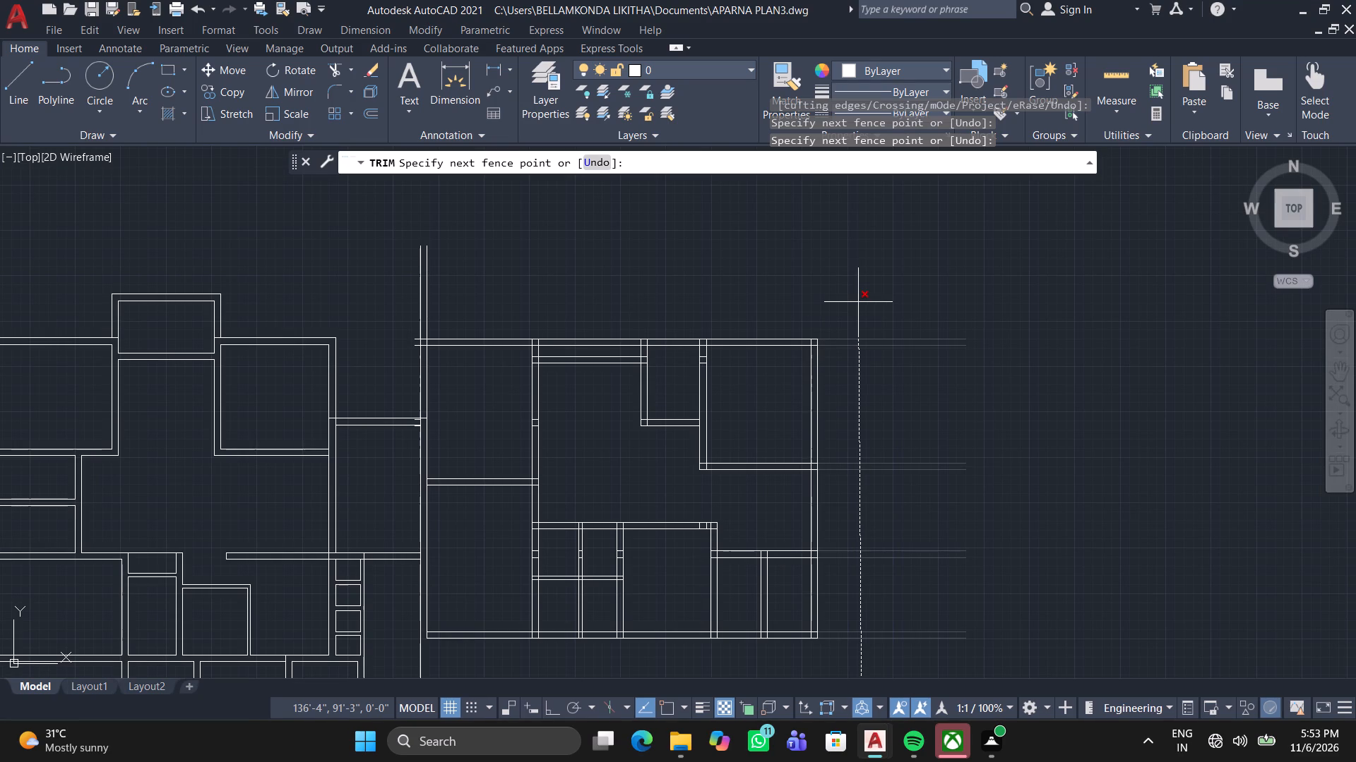
click(857, 301)
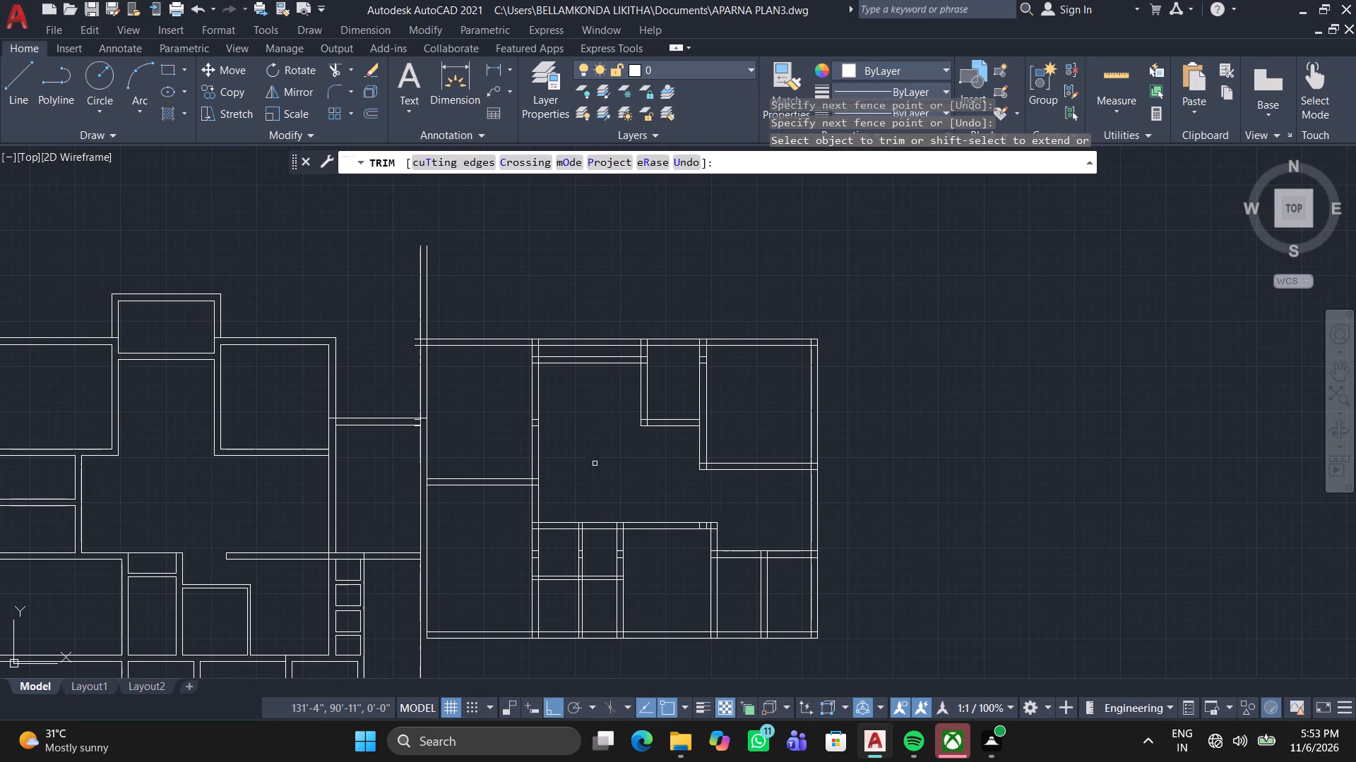
Trim both lines of the topmost wall between the two vertical walls above the new 9" wall.
scroll(569, 322, up, 1)
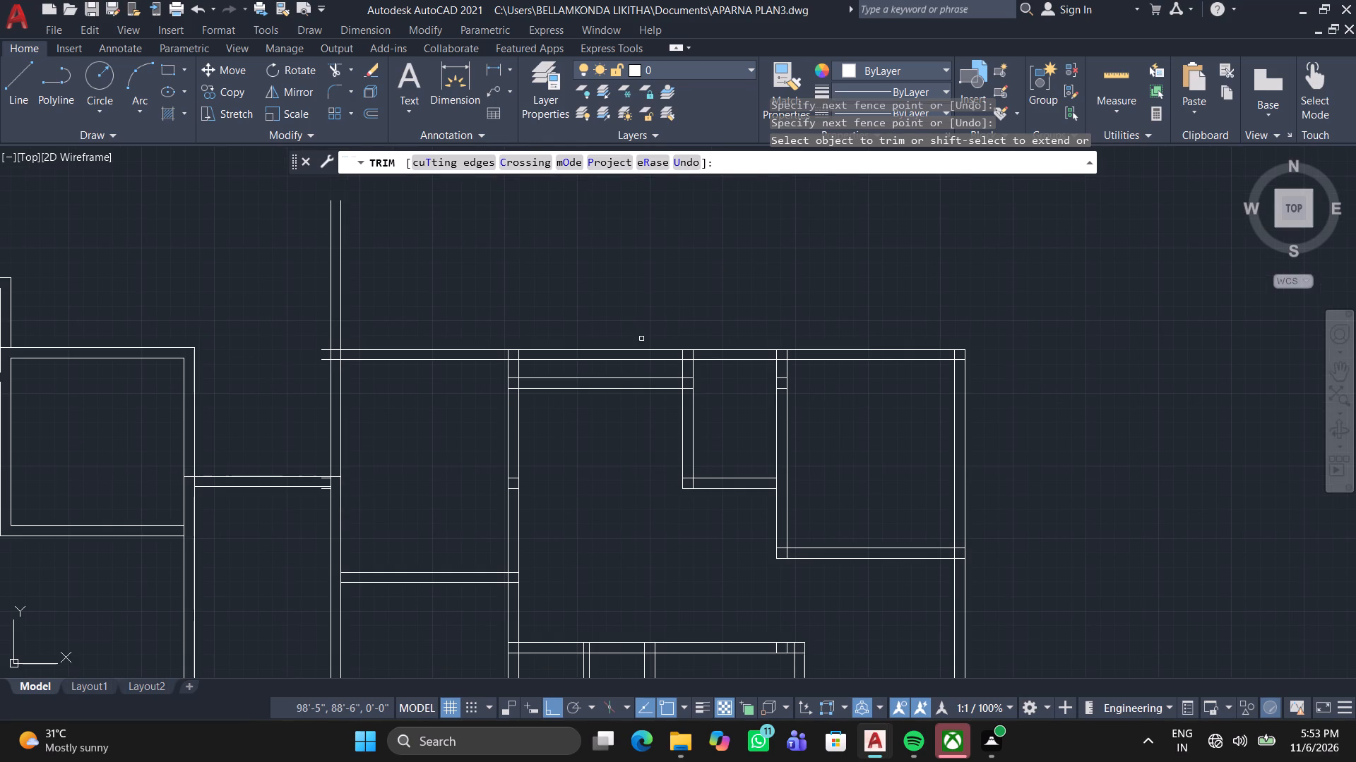
middle_drag(670, 357, 649, 260)
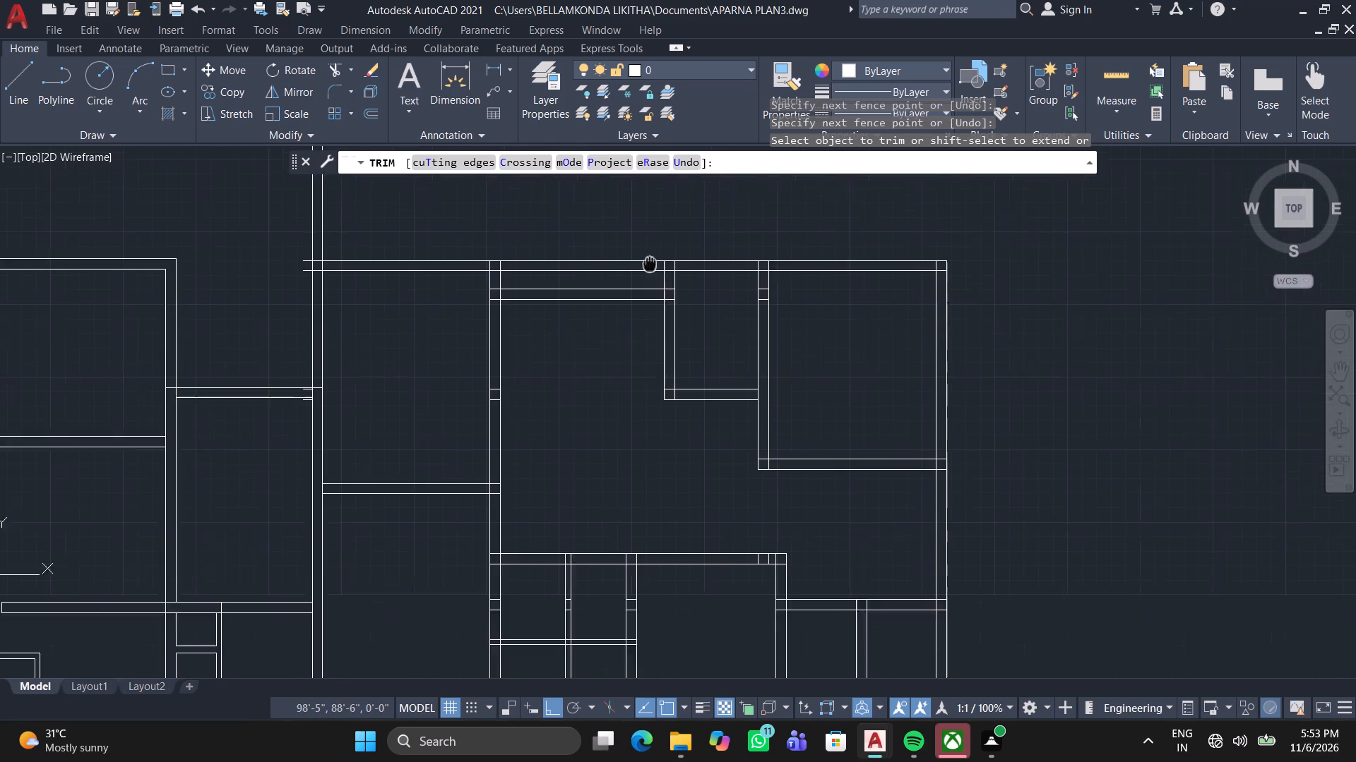
middle_drag(649, 260, 647, 253)
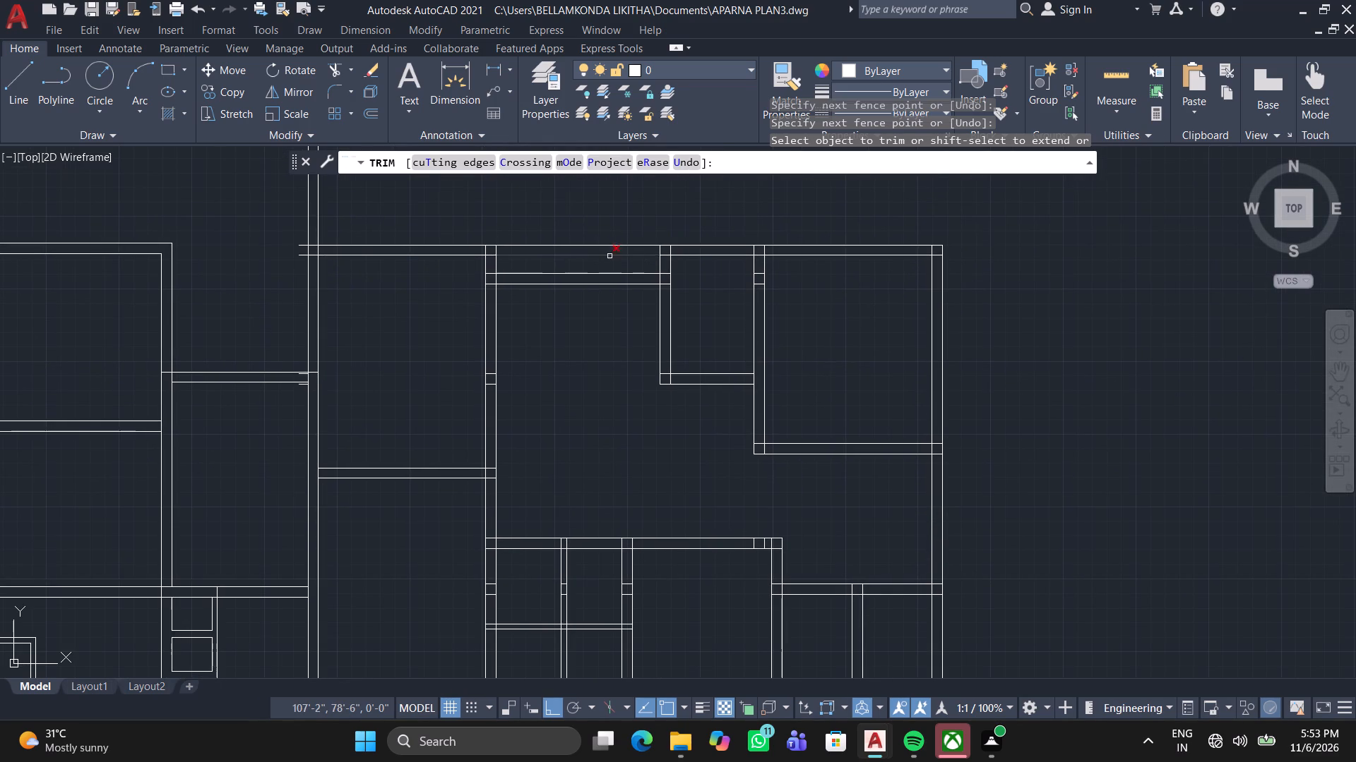
scroll(609, 256, up, 2)
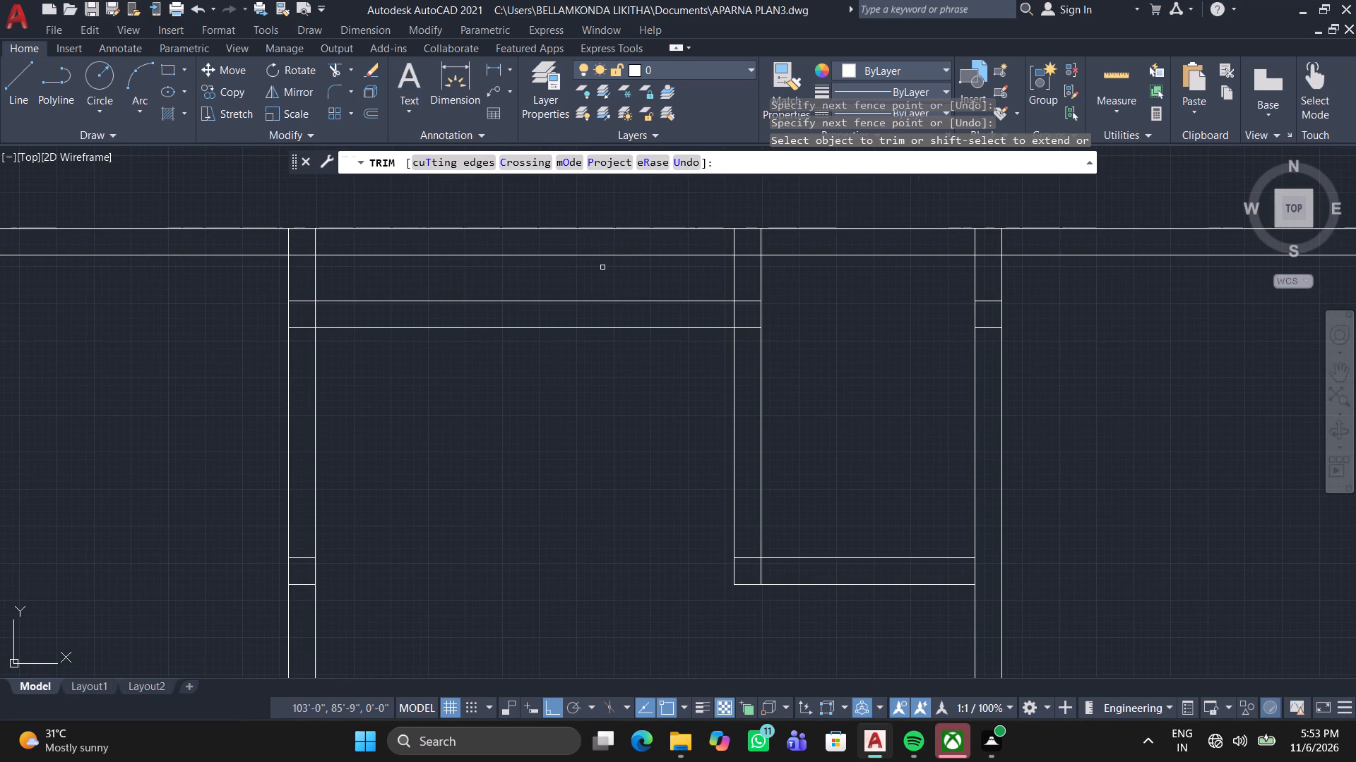
scroll(602, 267, up, 1)
click(603, 271)
click(648, 195)
scroll(647, 193, down, 2)
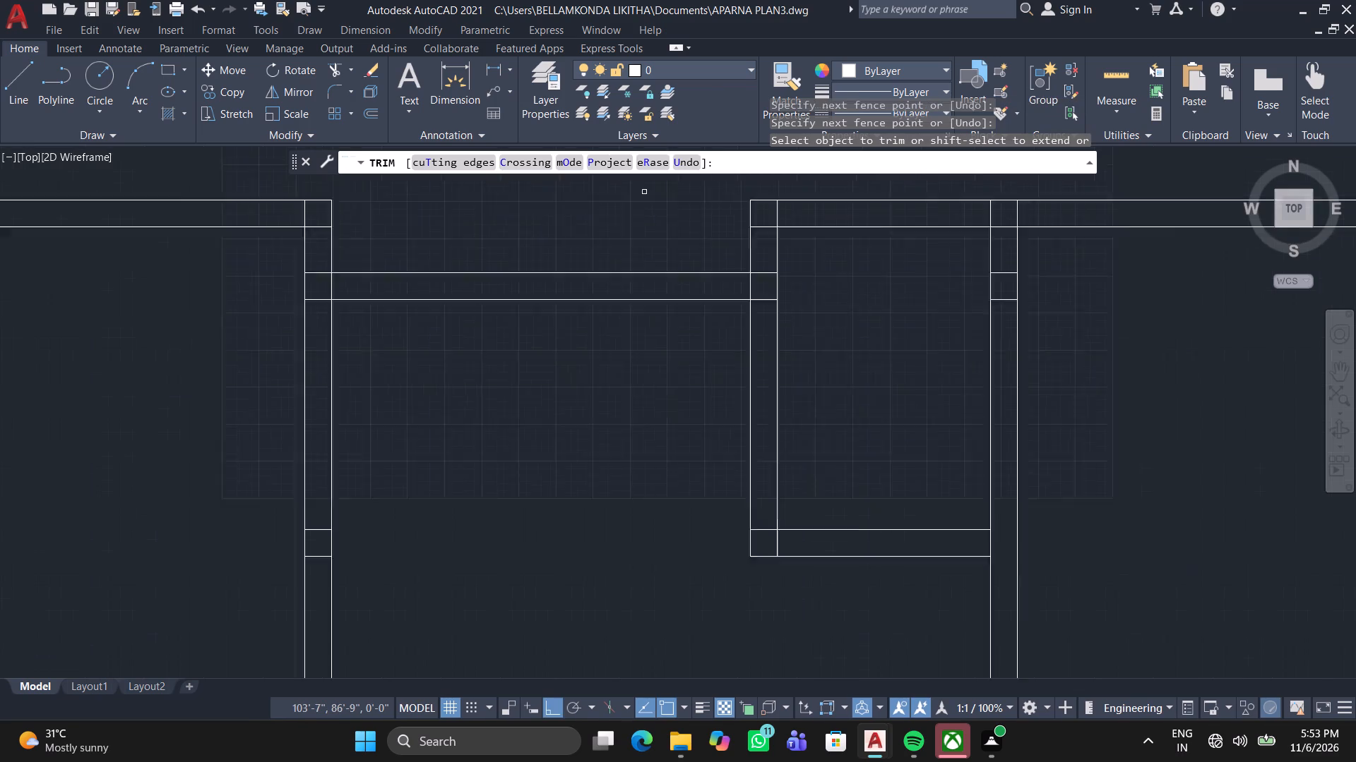
Draw a 6' line upward from the new 9" wall at the narrow room's corner, and a horizontal line across the opening.
middle_drag(645, 191, 683, 322)
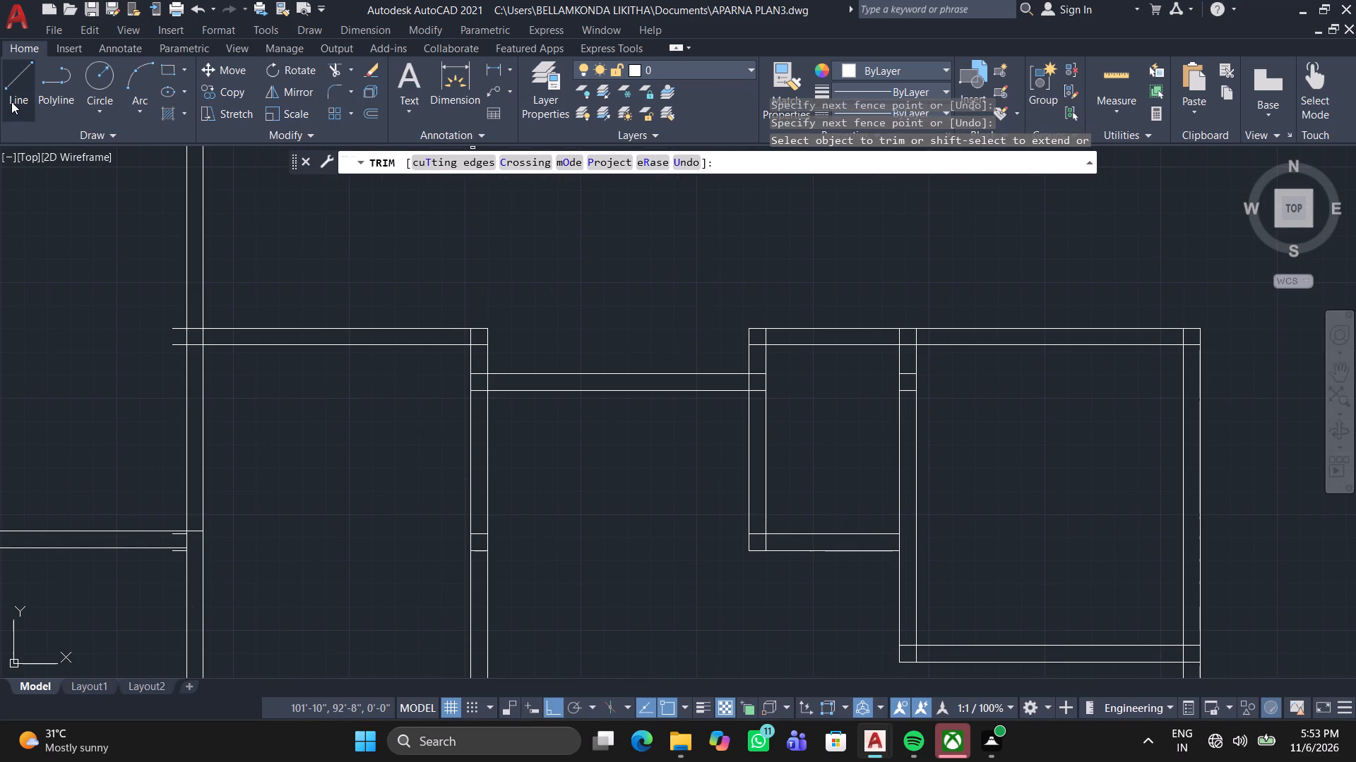
click(11, 102)
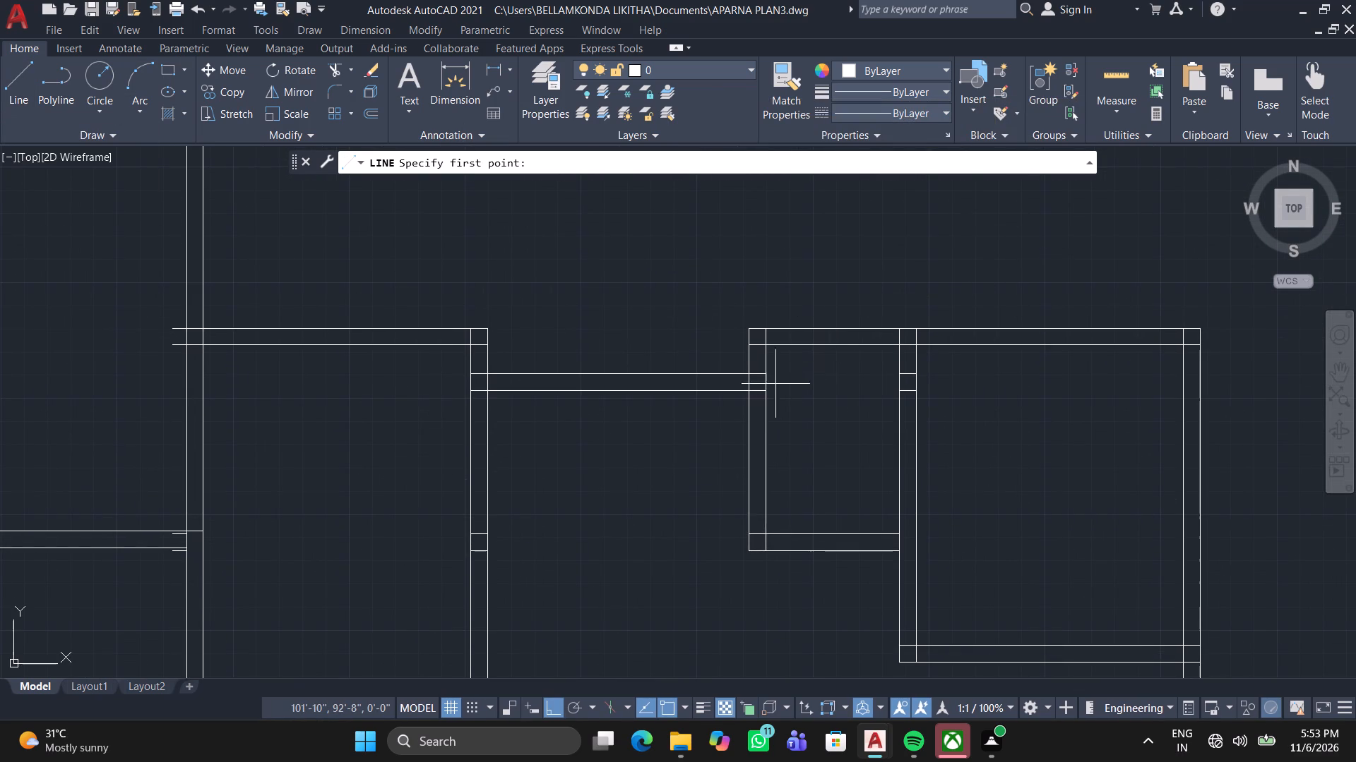
click(748, 388)
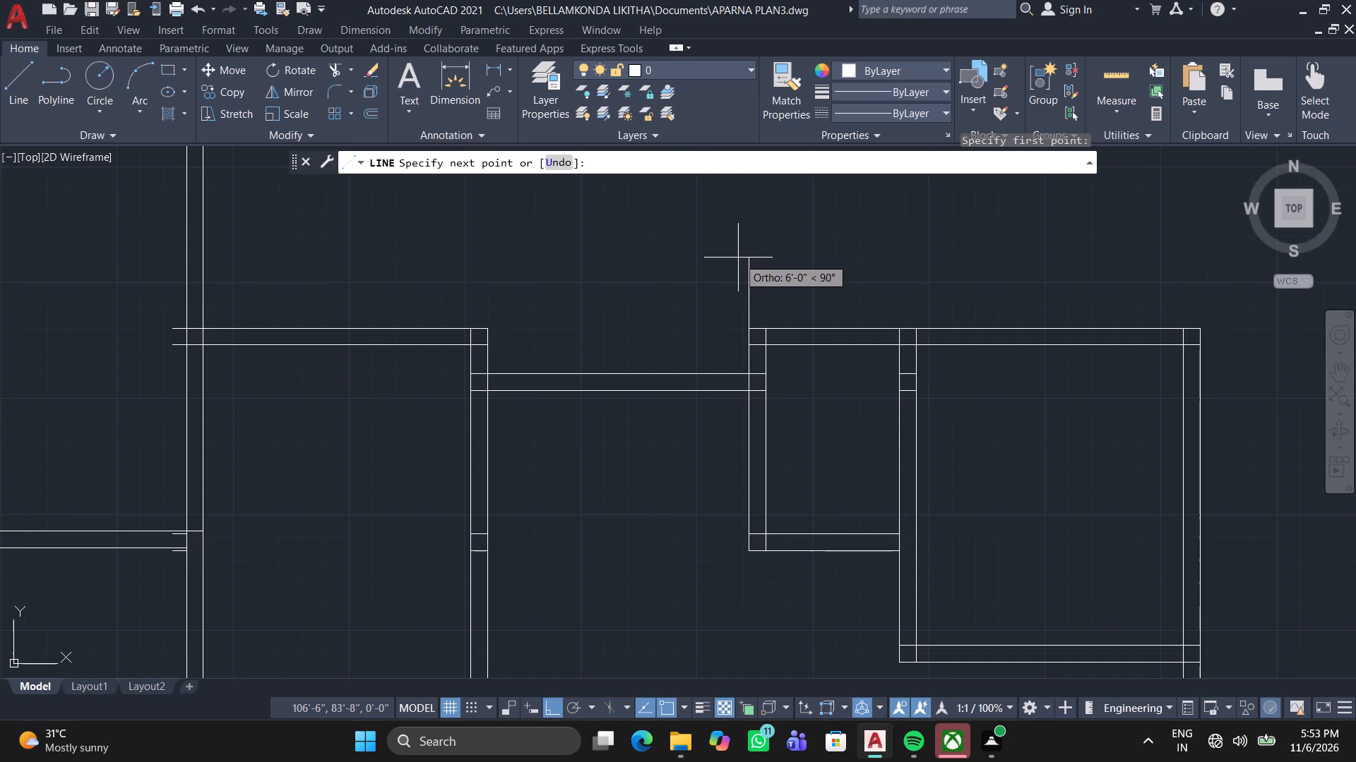
key(apostrophe)
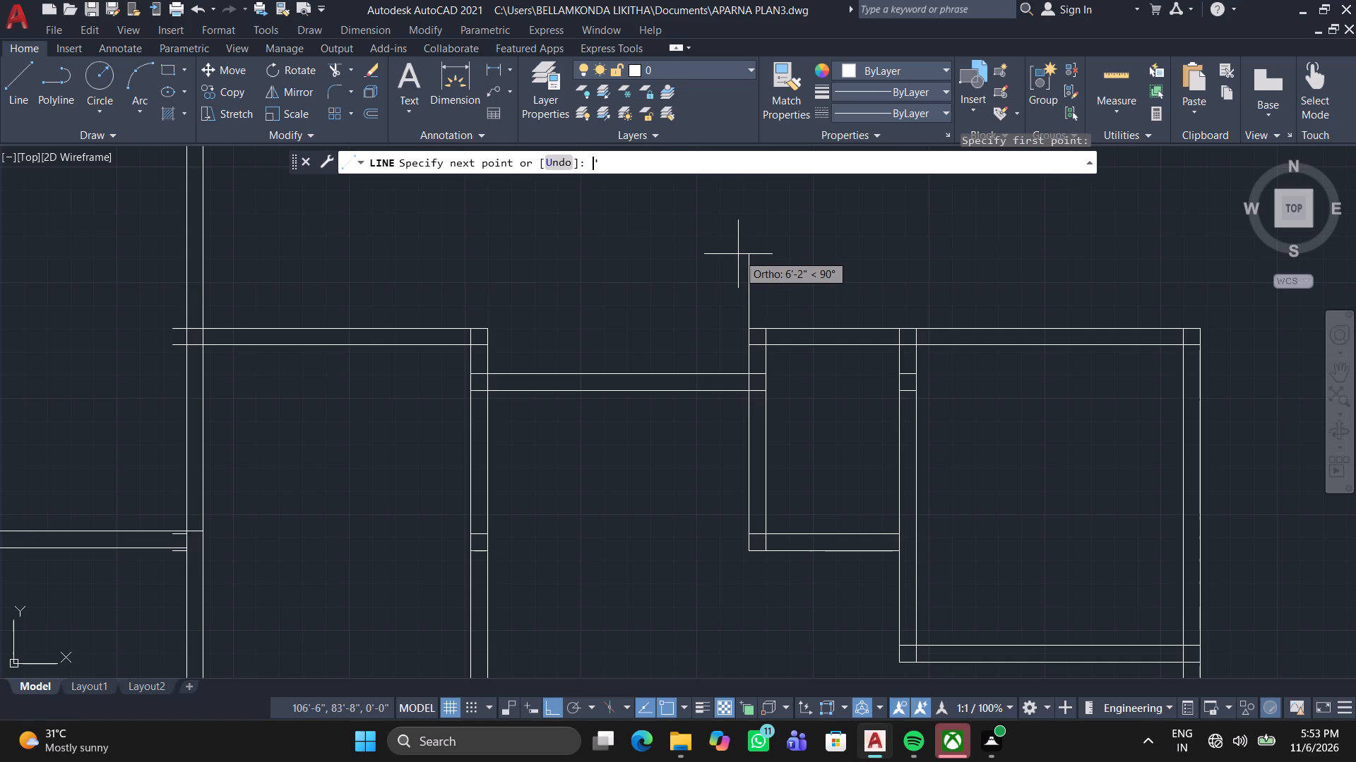
key(BackSpace)
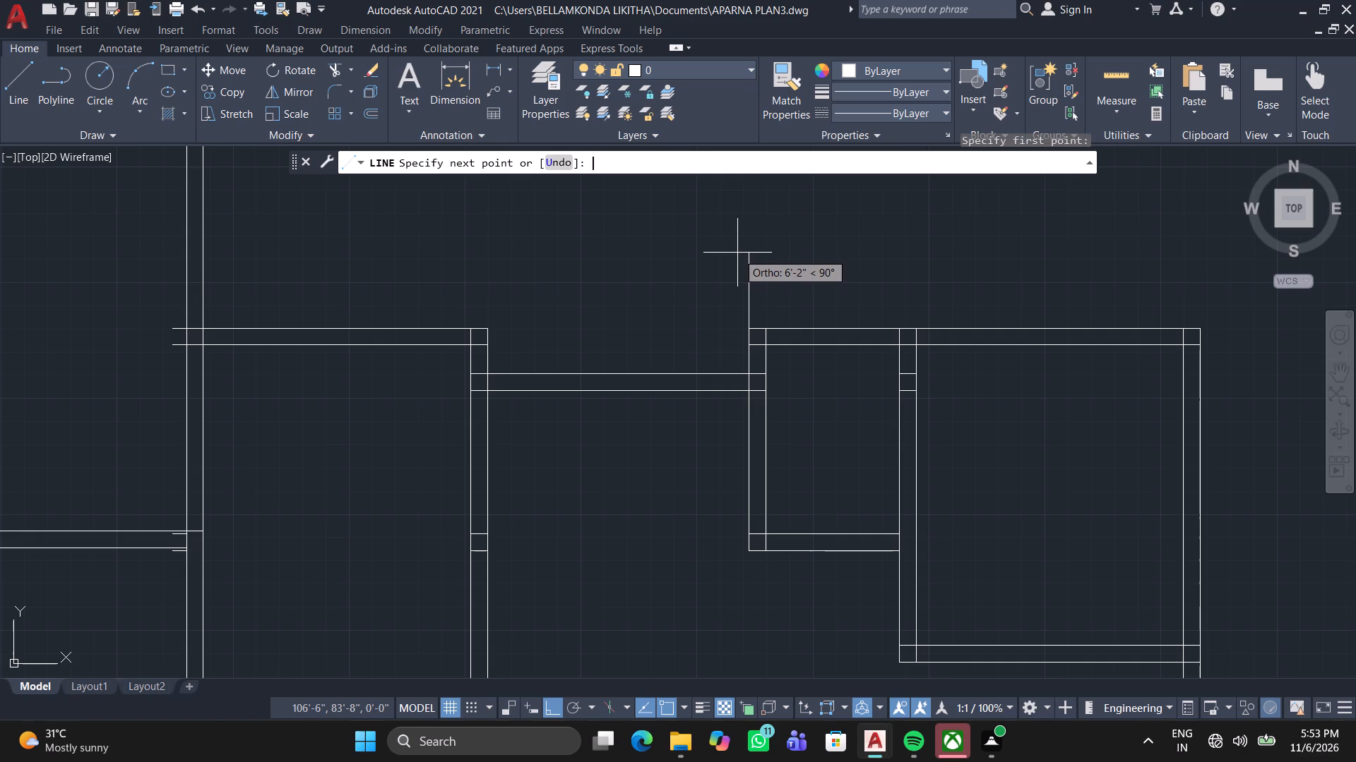
key(6)
key(apostrophe)
key(Return)
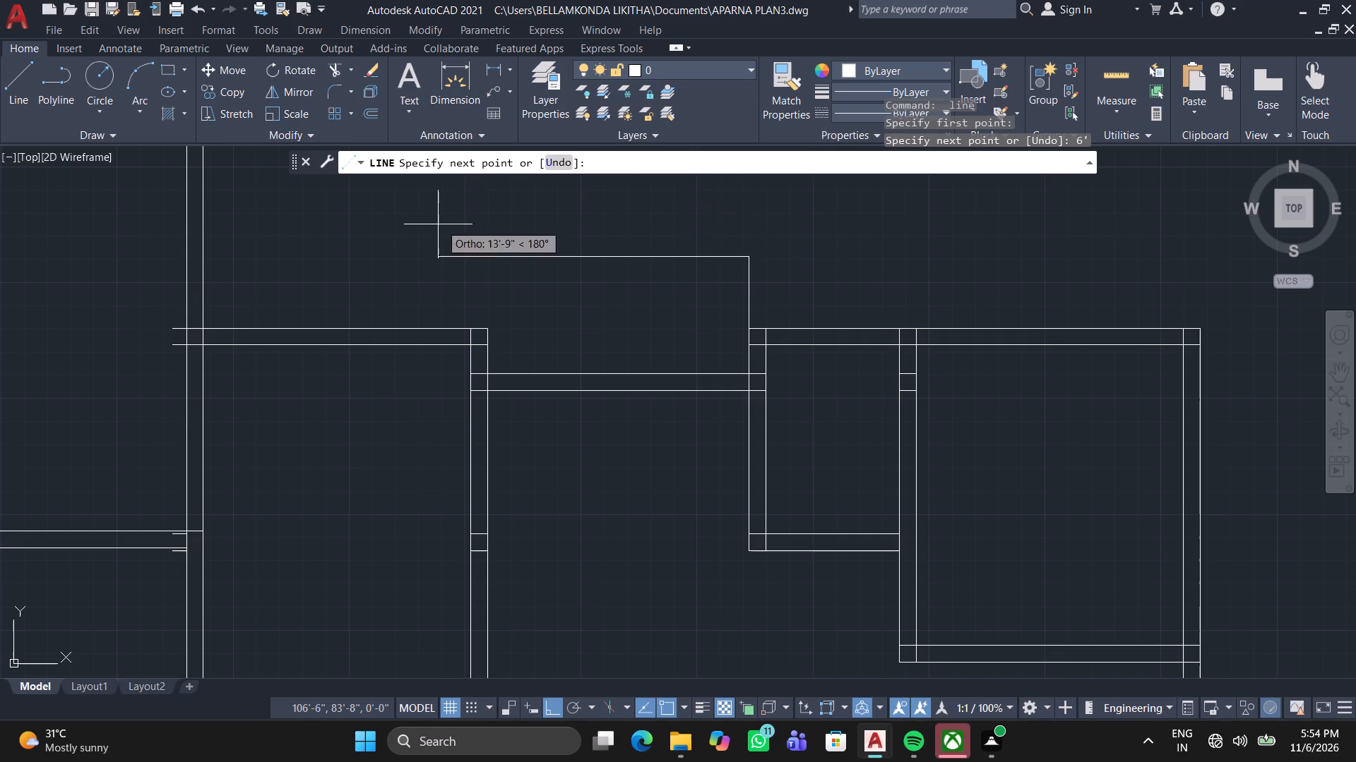
click(483, 307)
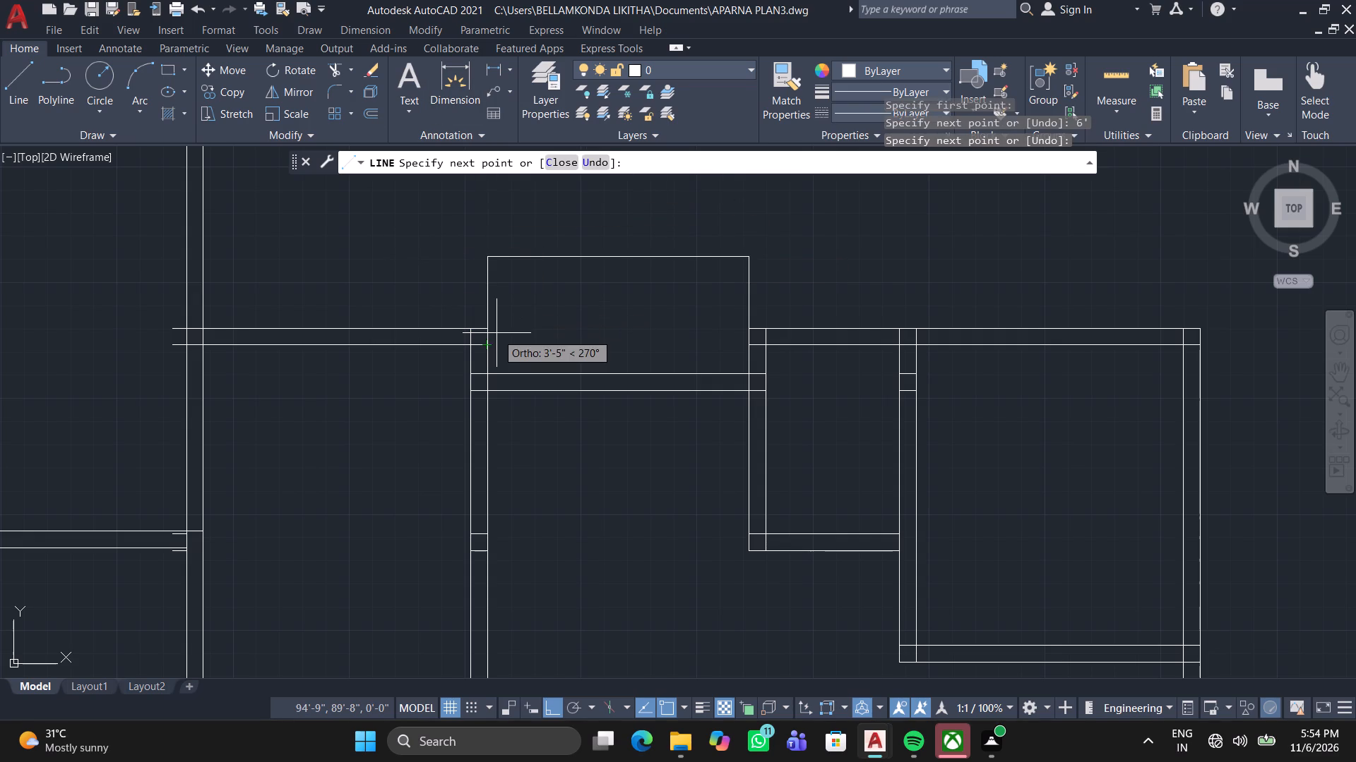
key(Escape)
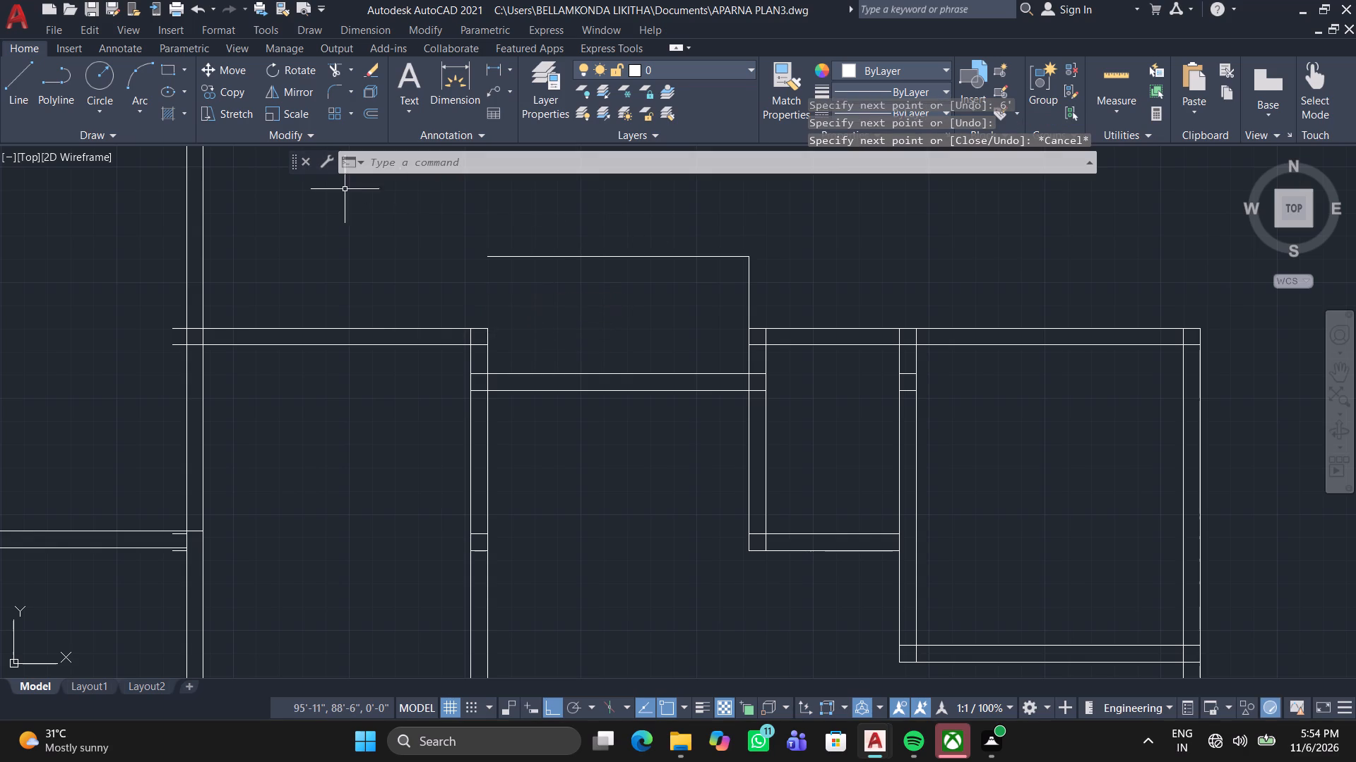
Draw a rectangle from the new 9" wall's top line up to the 6' line's end, spanning the opening.
click(164, 68)
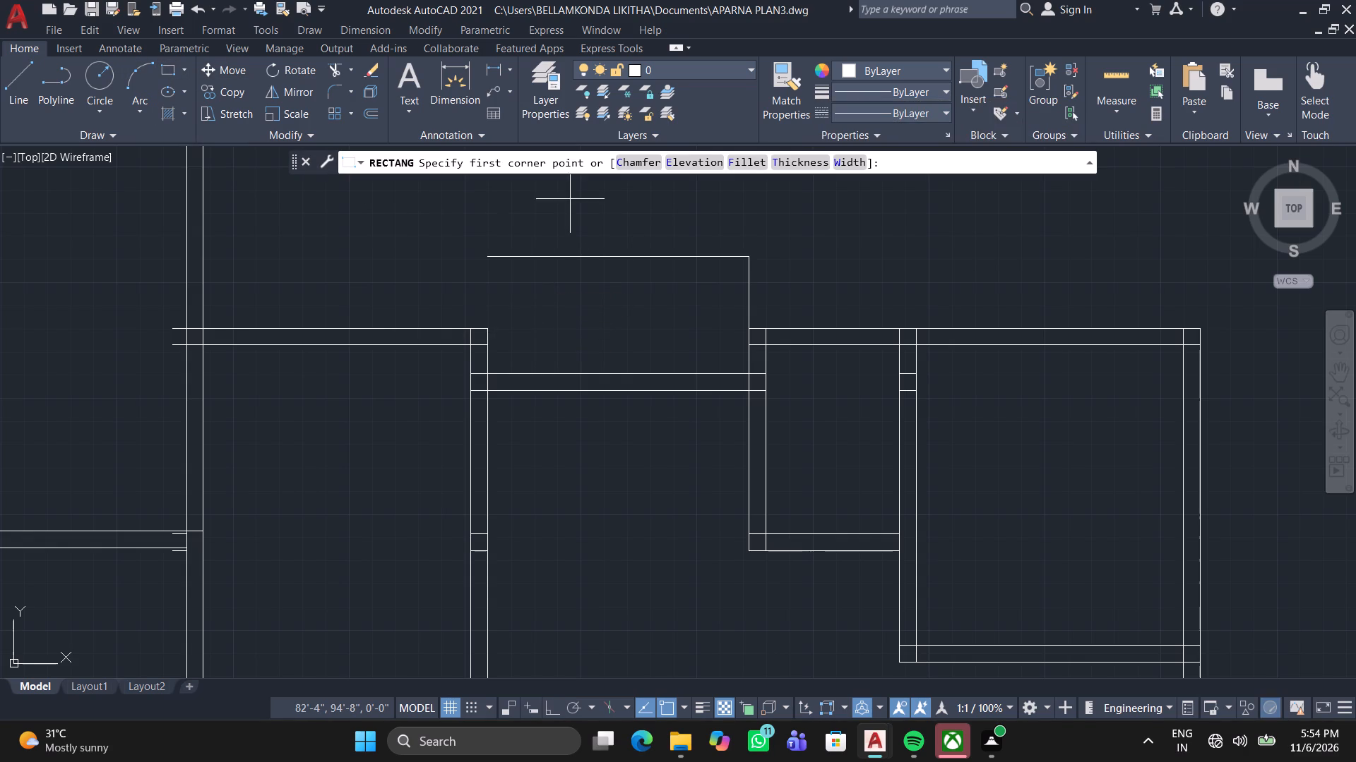
click(487, 374)
click(749, 257)
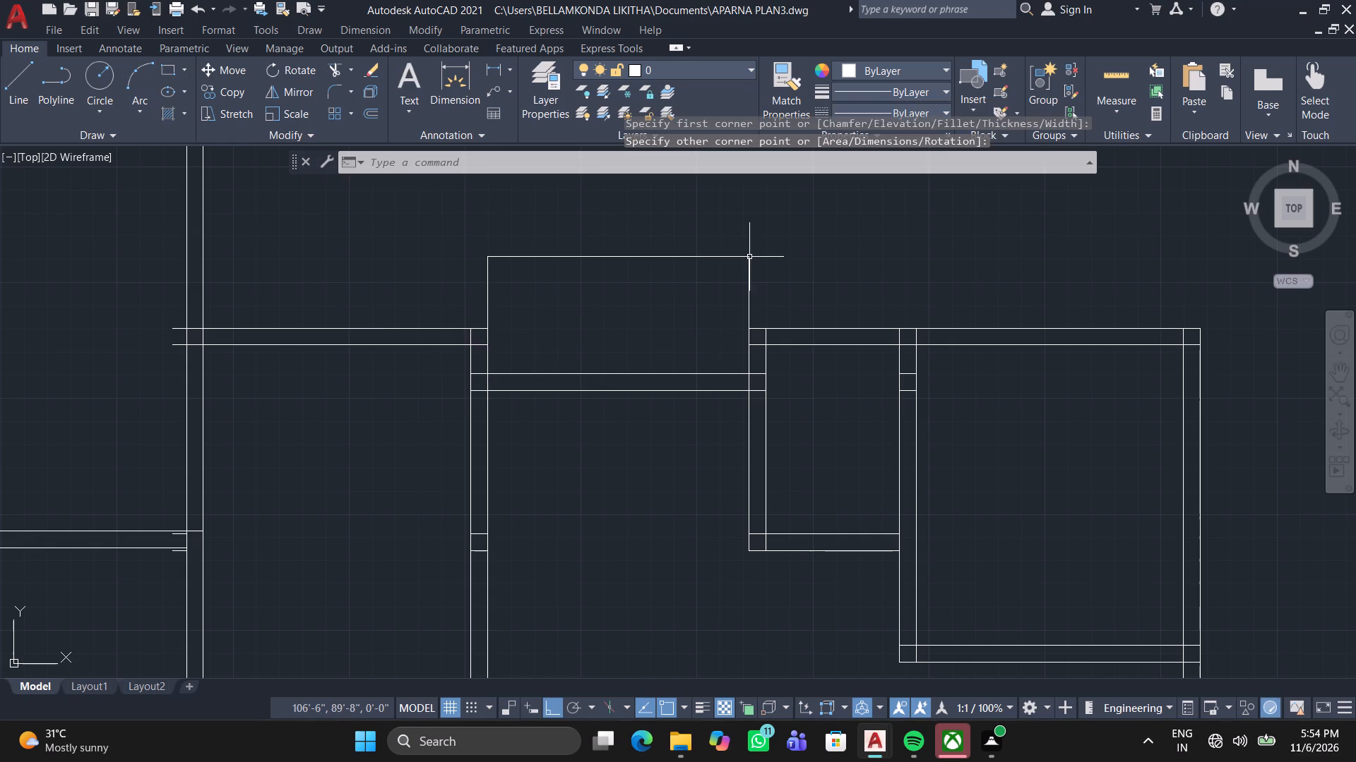
Offset the new rectangle 9" outward to form the projecting room's walls.
click(375, 116)
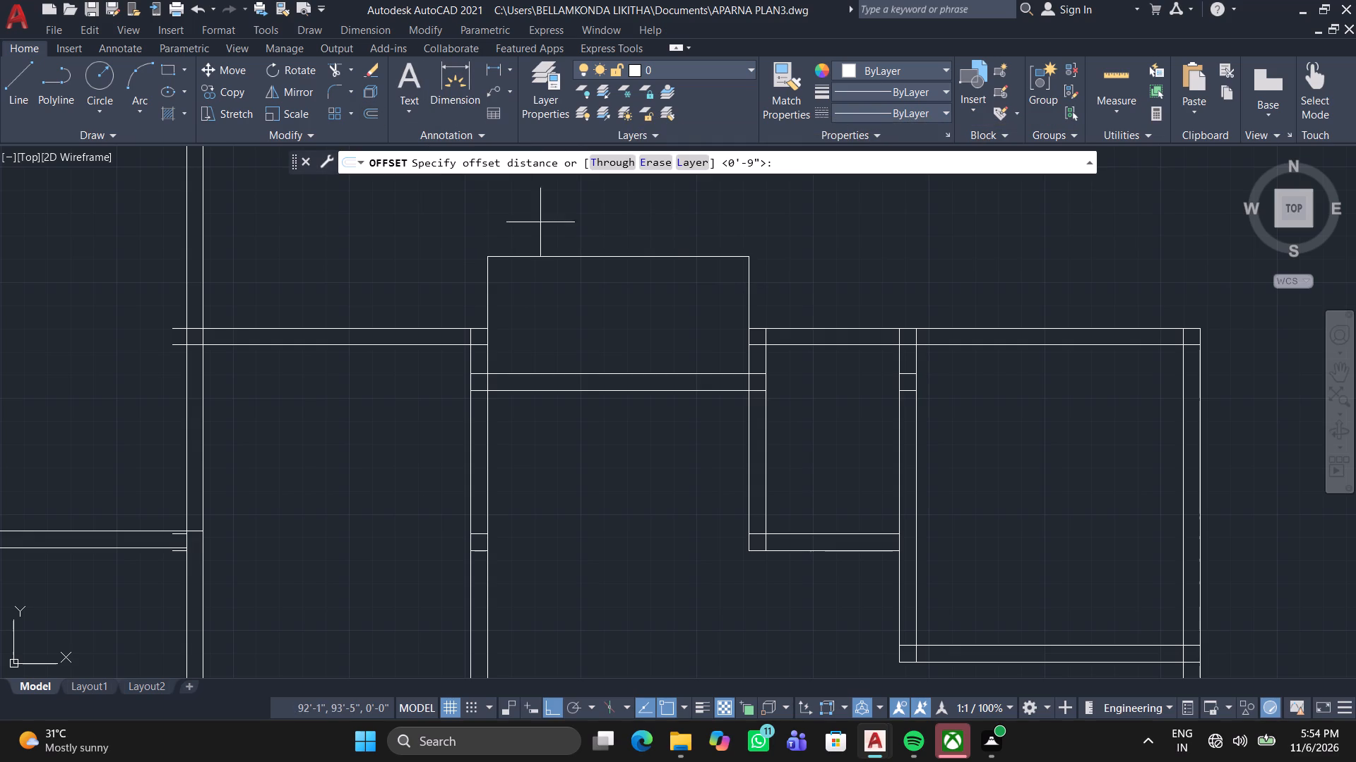
key(space)
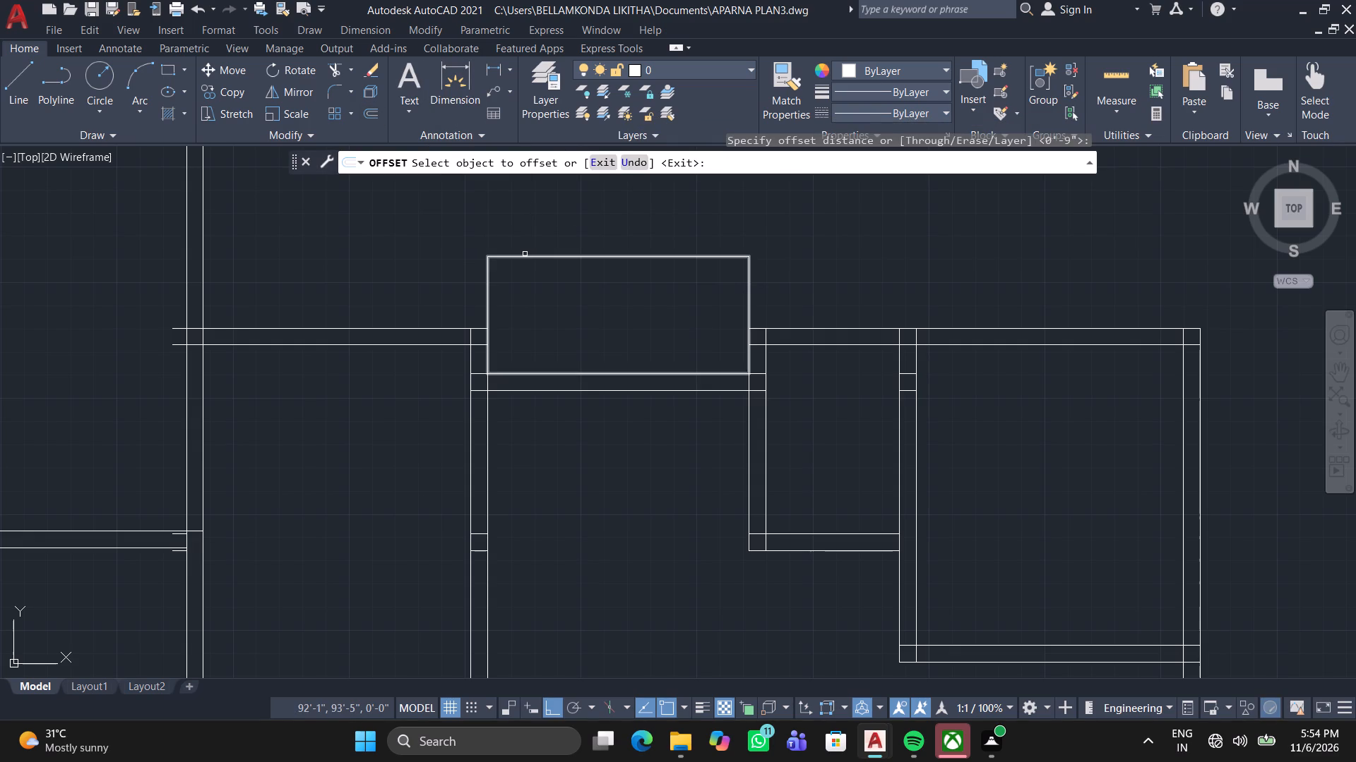
click(525, 254)
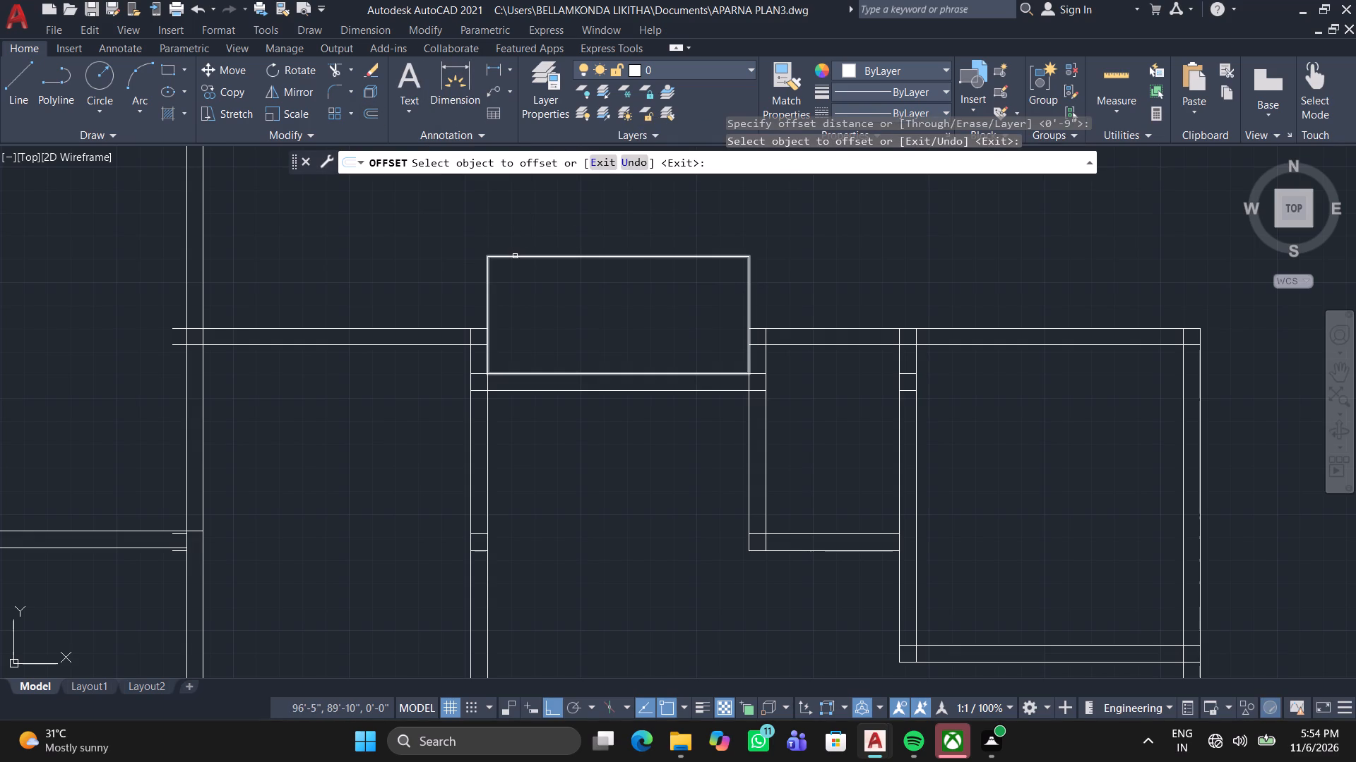
click(515, 256)
click(458, 237)
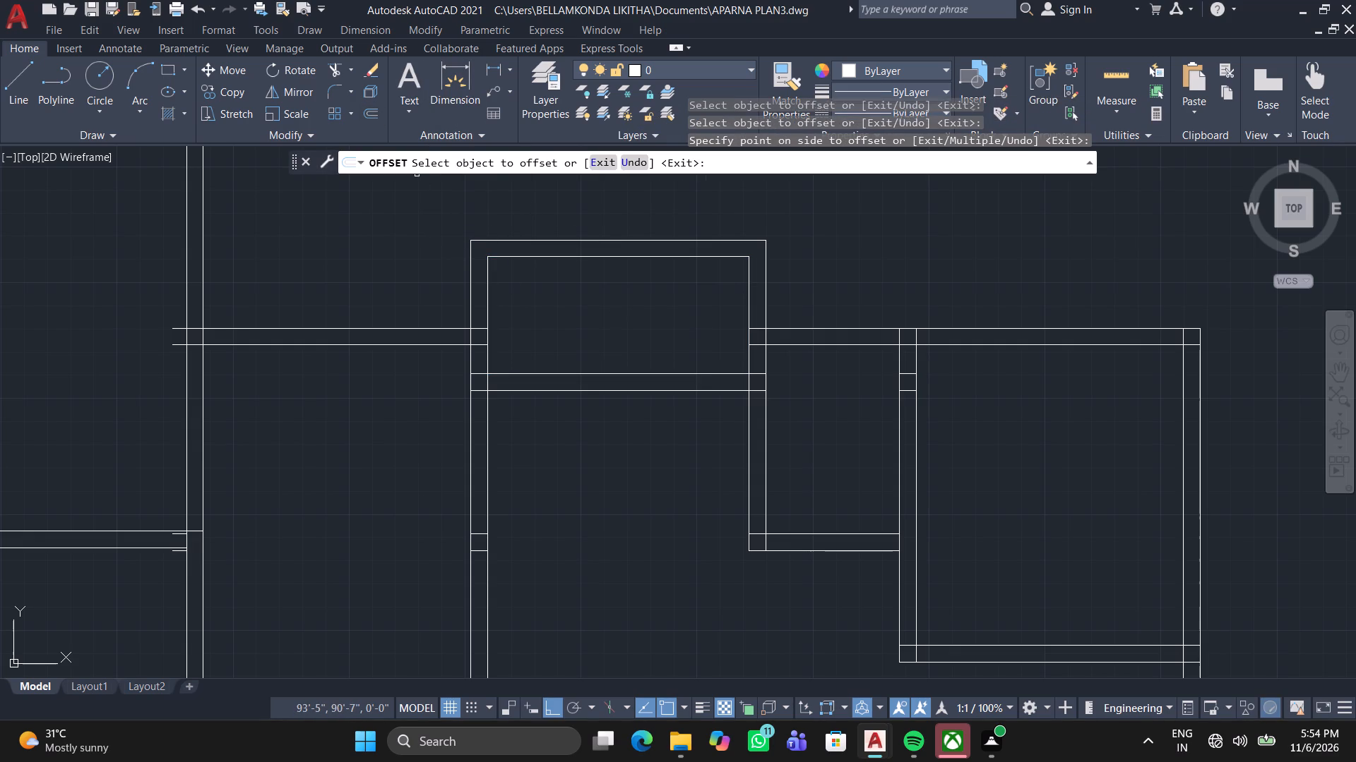
key(Escape)
Trim the tall vertical wall's lines beside the left-hand plan where they extend above the topmost wall.
scroll(526, 210, down, 1)
middle_drag(528, 222, 529, 233)
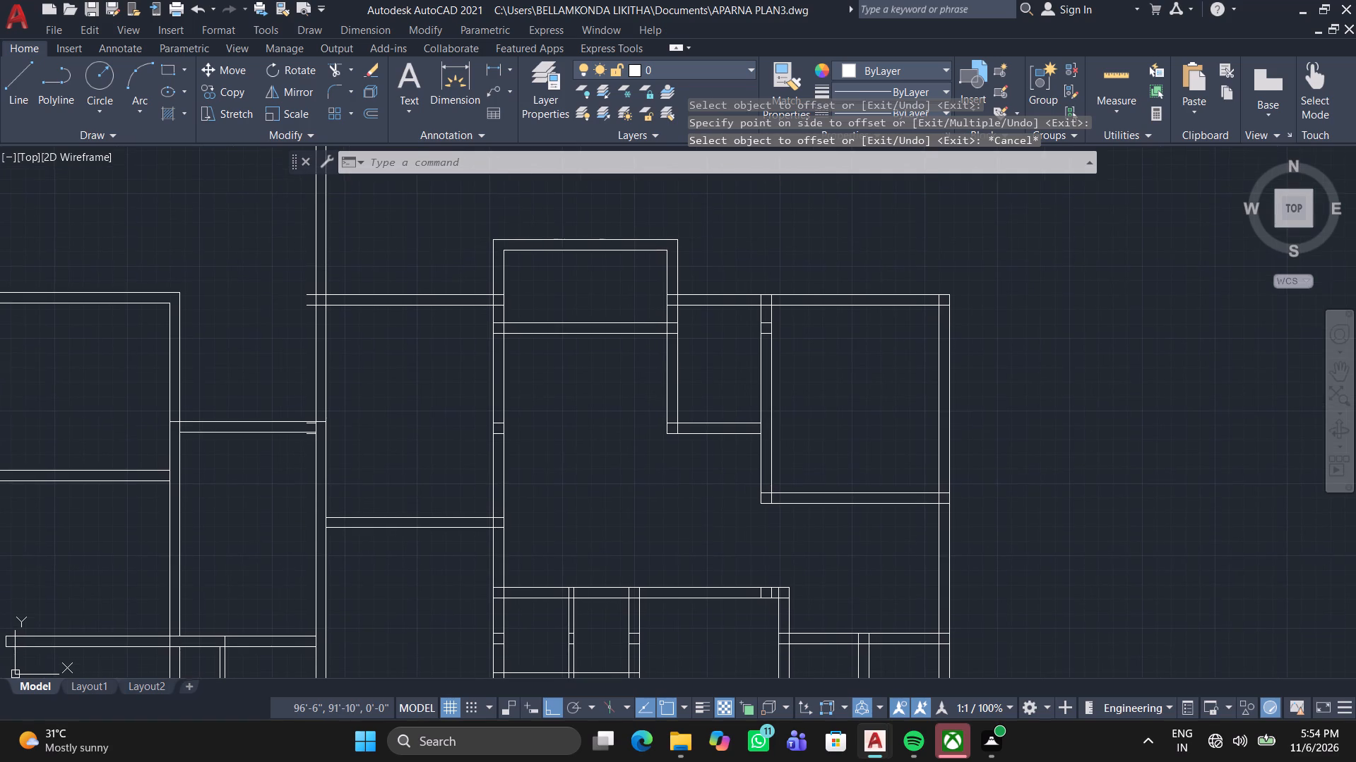
middle_drag(563, 223, 646, 164)
middle_drag(440, 270, 449, 409)
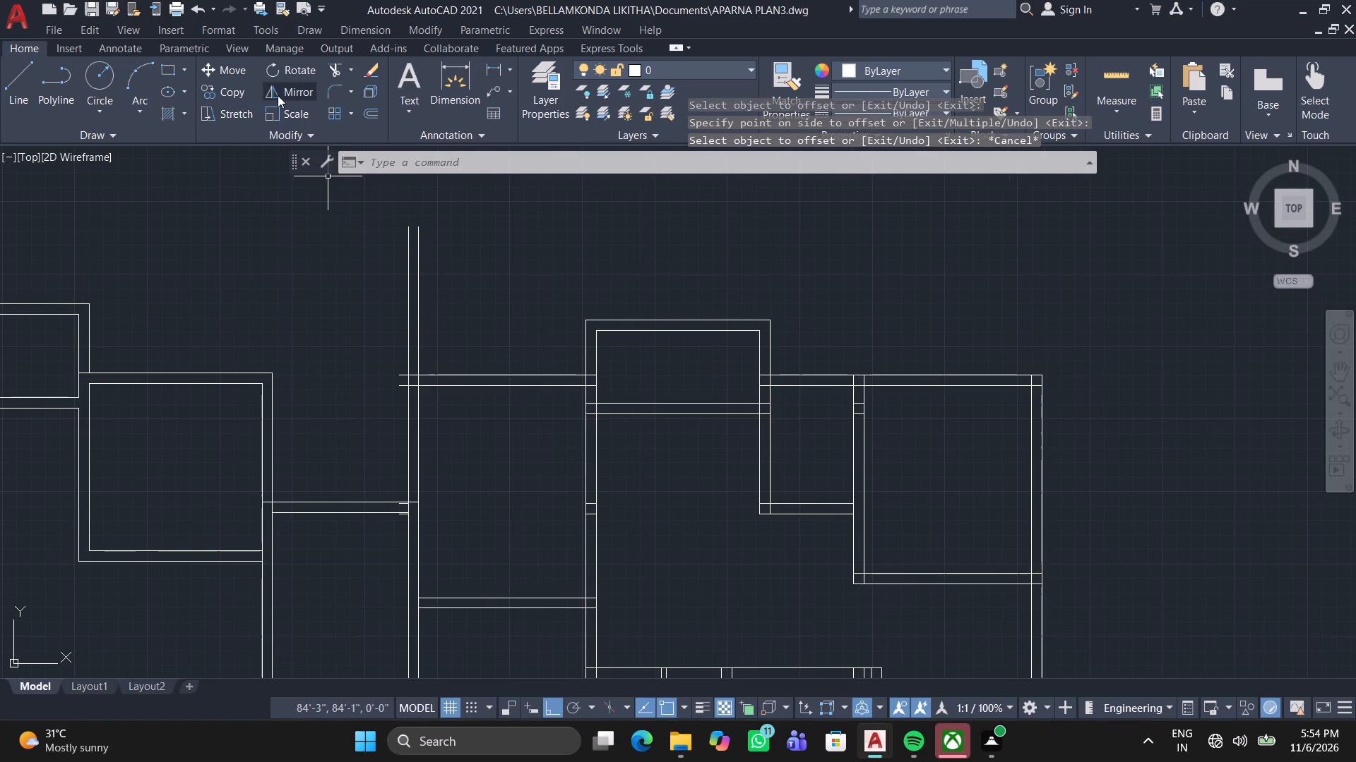
click(340, 76)
click(347, 339)
click(483, 310)
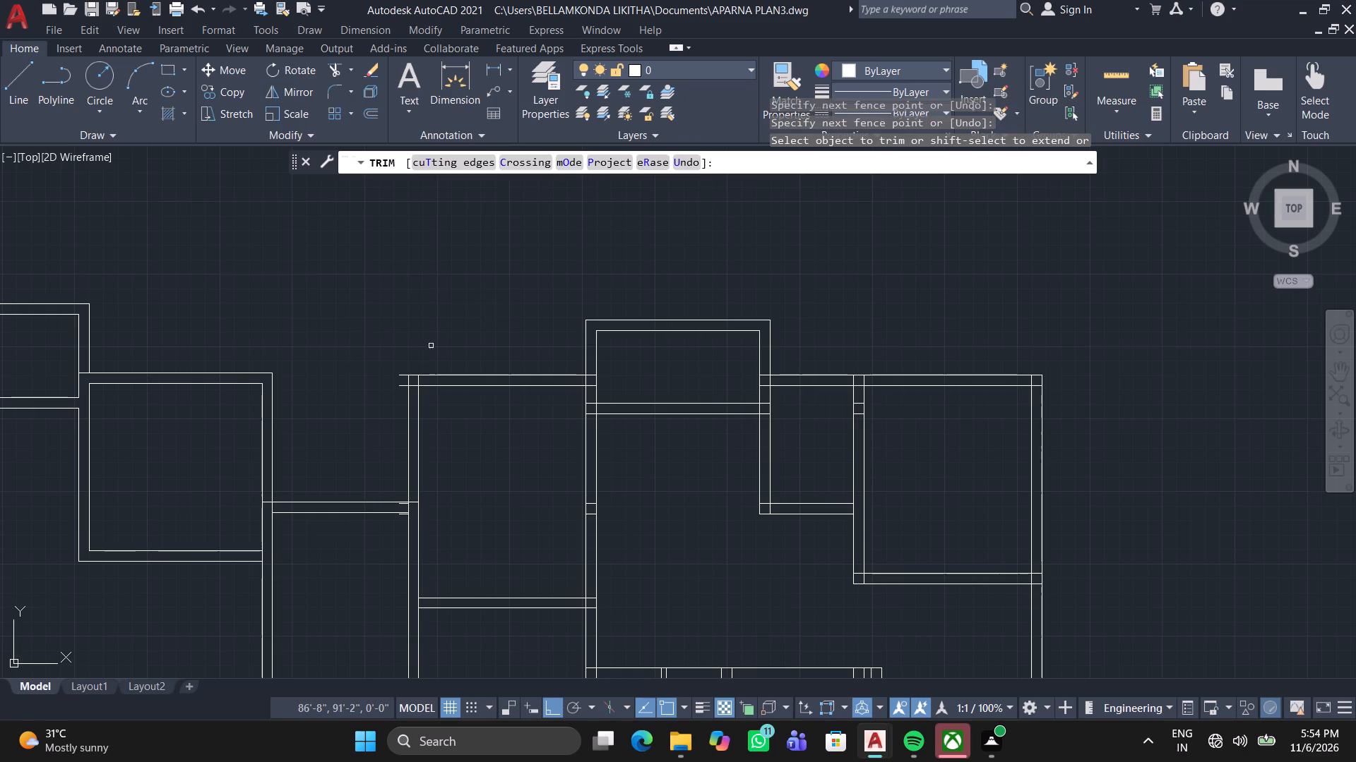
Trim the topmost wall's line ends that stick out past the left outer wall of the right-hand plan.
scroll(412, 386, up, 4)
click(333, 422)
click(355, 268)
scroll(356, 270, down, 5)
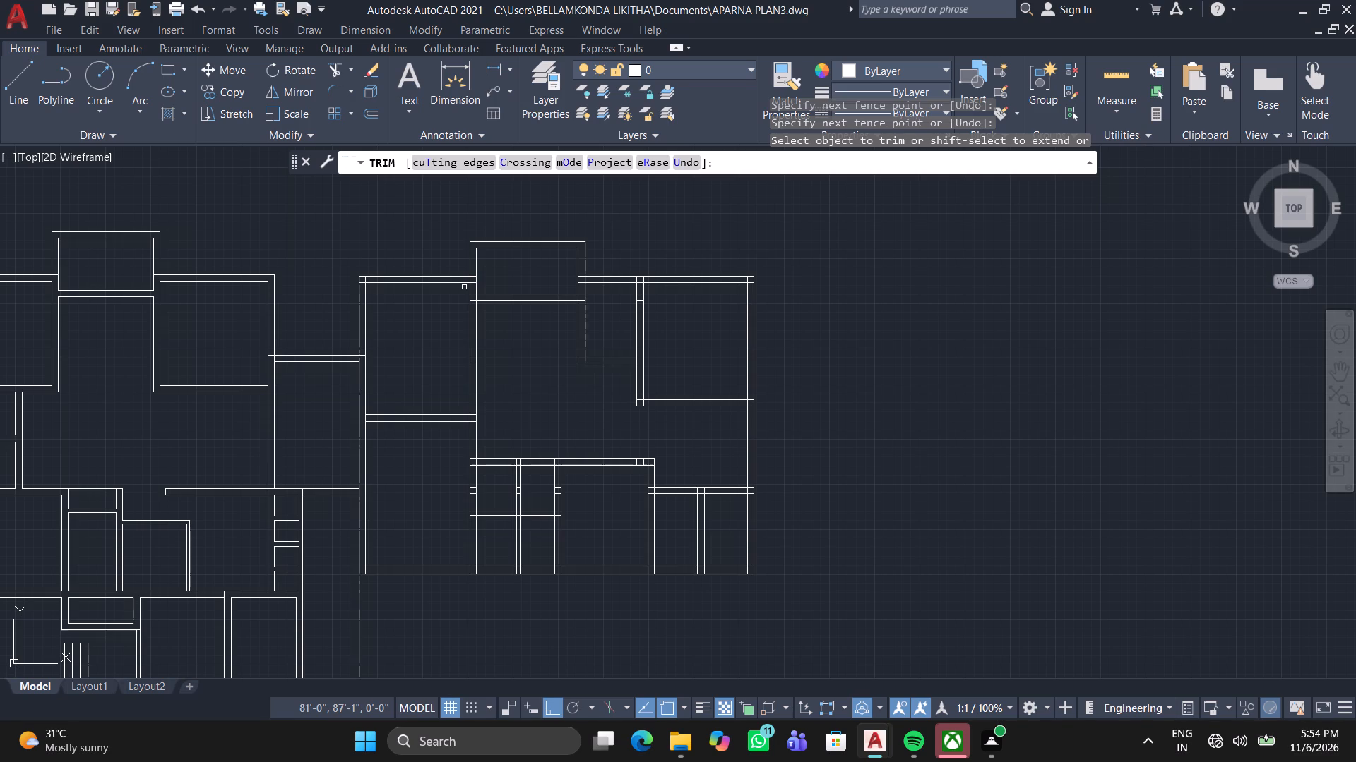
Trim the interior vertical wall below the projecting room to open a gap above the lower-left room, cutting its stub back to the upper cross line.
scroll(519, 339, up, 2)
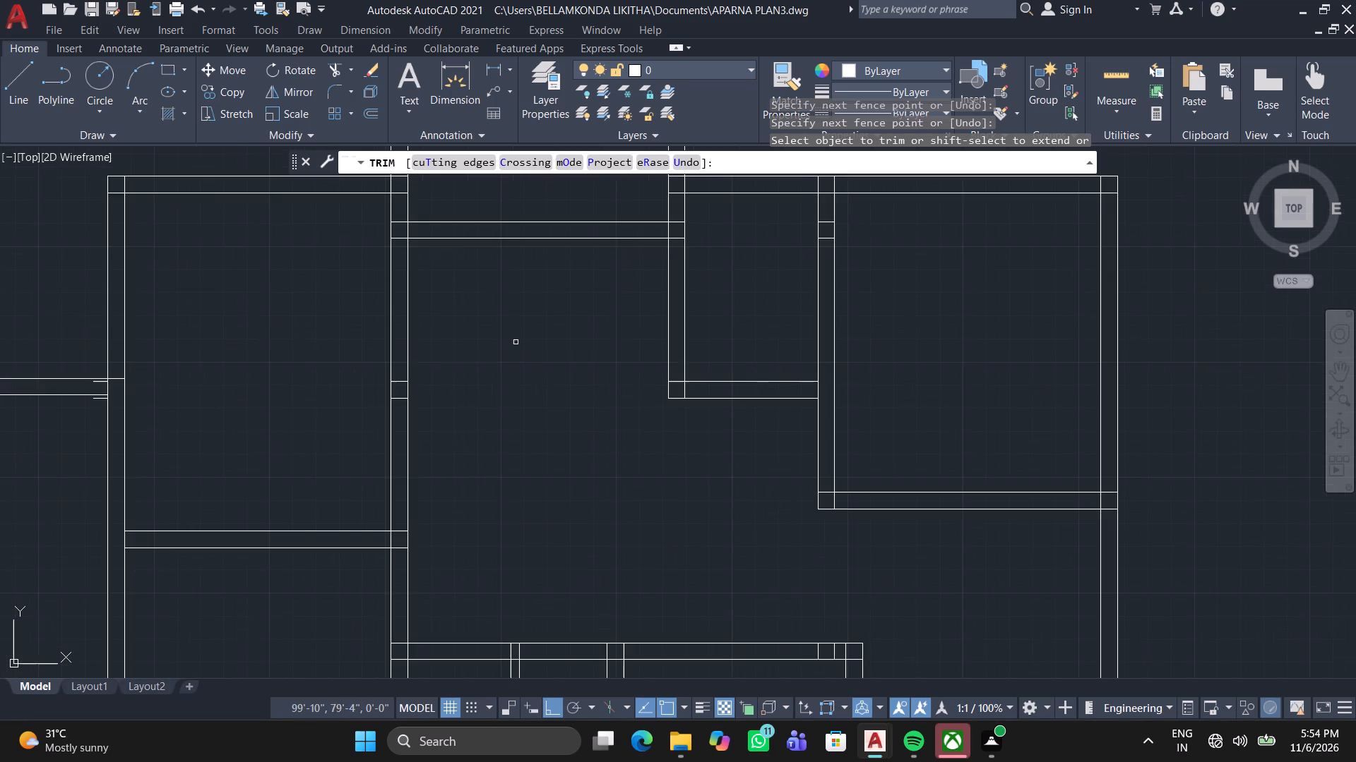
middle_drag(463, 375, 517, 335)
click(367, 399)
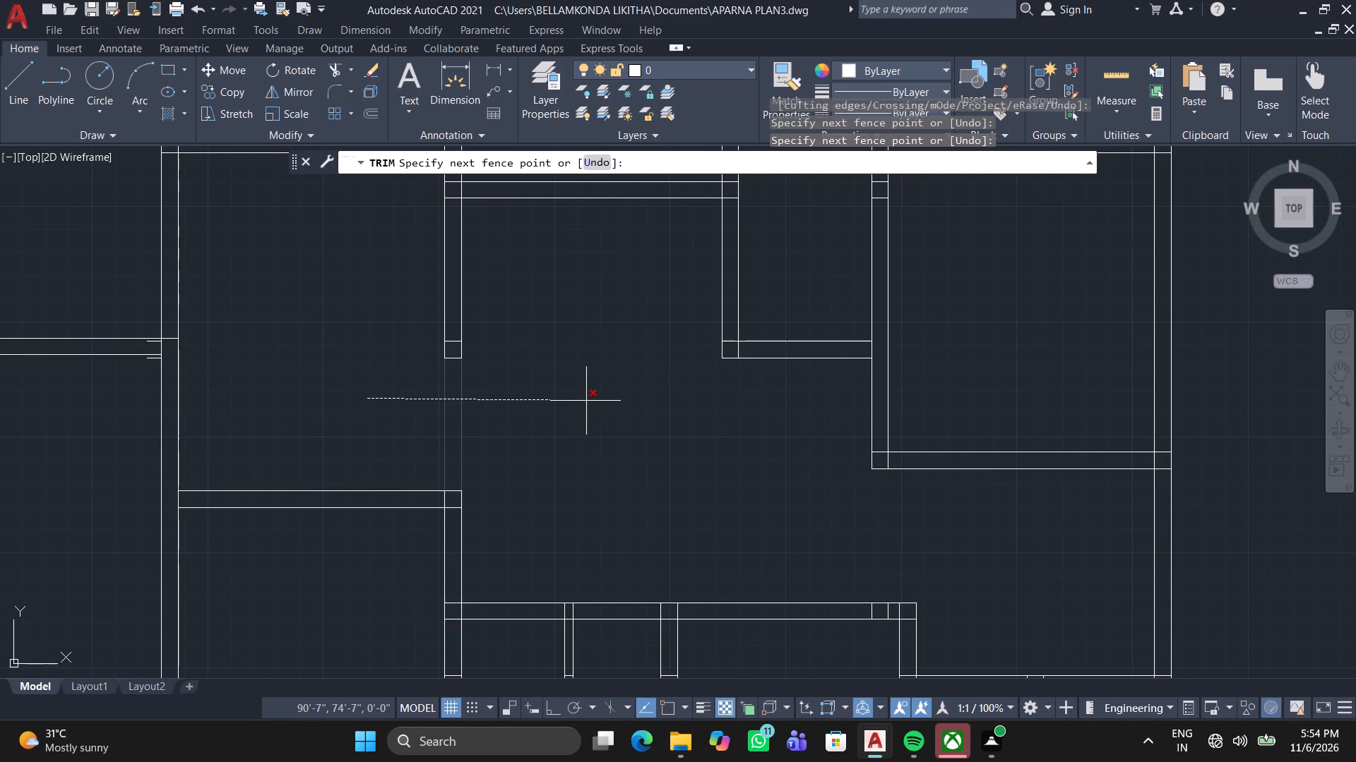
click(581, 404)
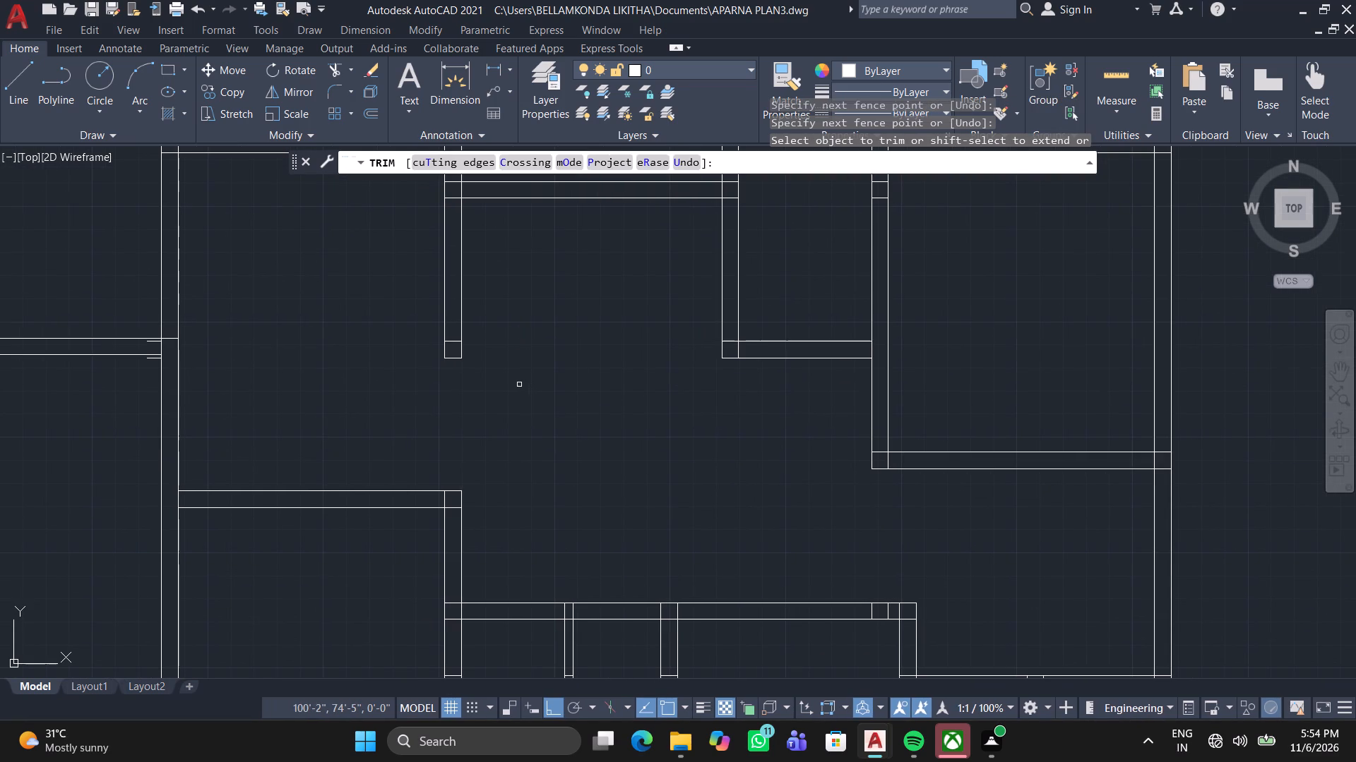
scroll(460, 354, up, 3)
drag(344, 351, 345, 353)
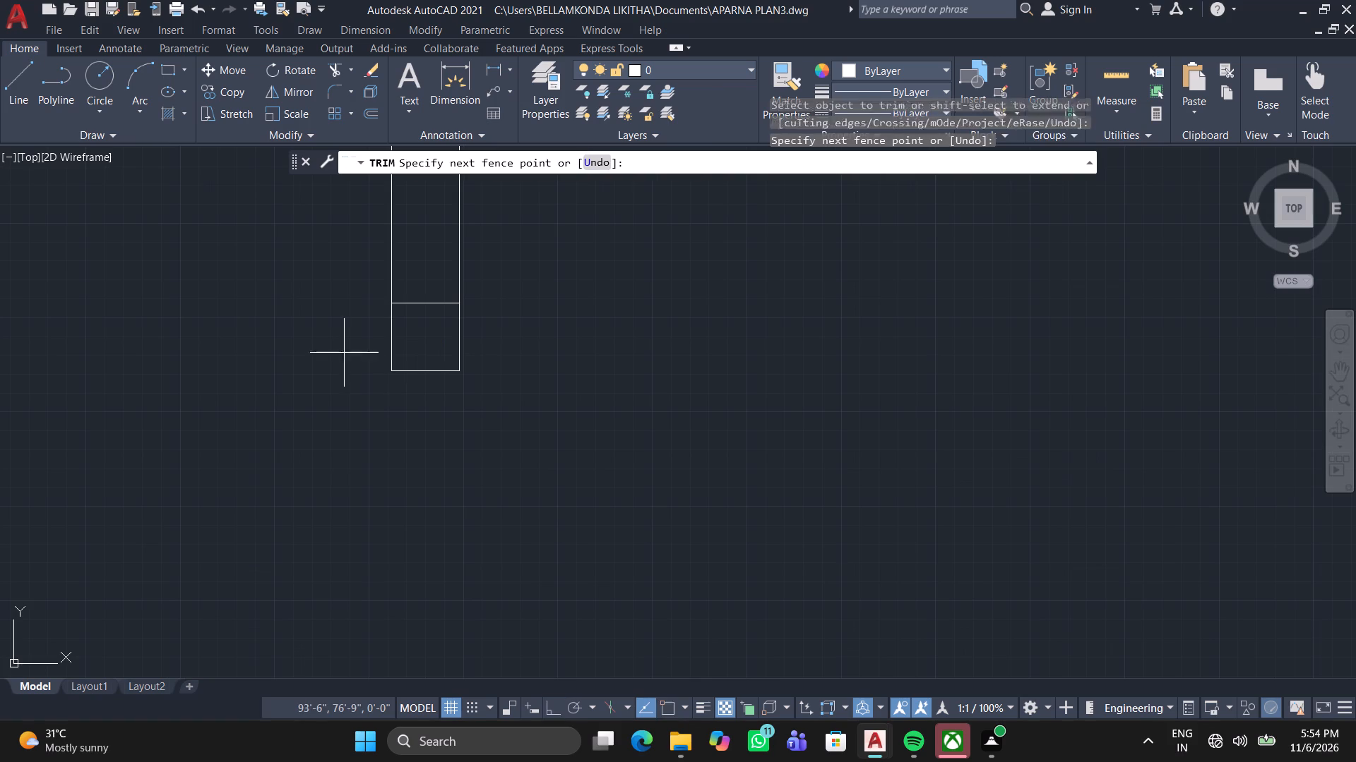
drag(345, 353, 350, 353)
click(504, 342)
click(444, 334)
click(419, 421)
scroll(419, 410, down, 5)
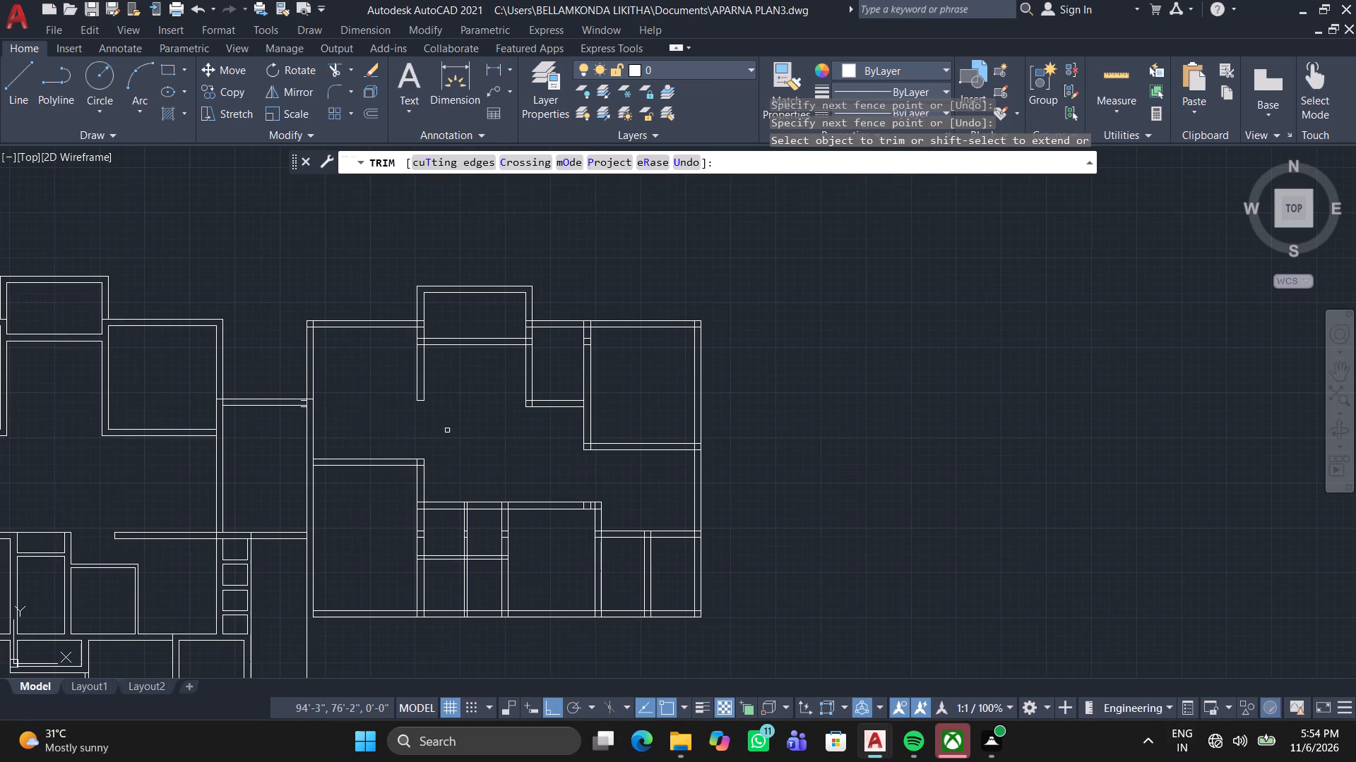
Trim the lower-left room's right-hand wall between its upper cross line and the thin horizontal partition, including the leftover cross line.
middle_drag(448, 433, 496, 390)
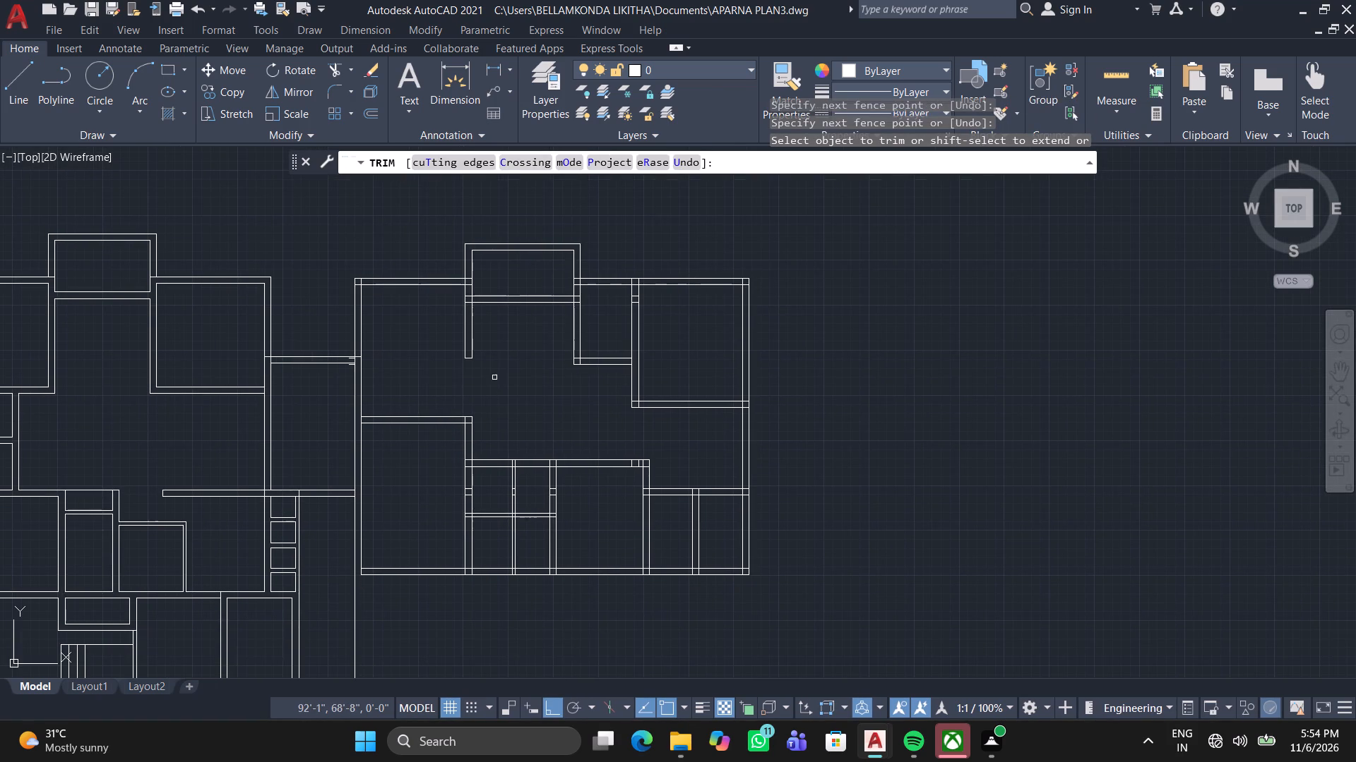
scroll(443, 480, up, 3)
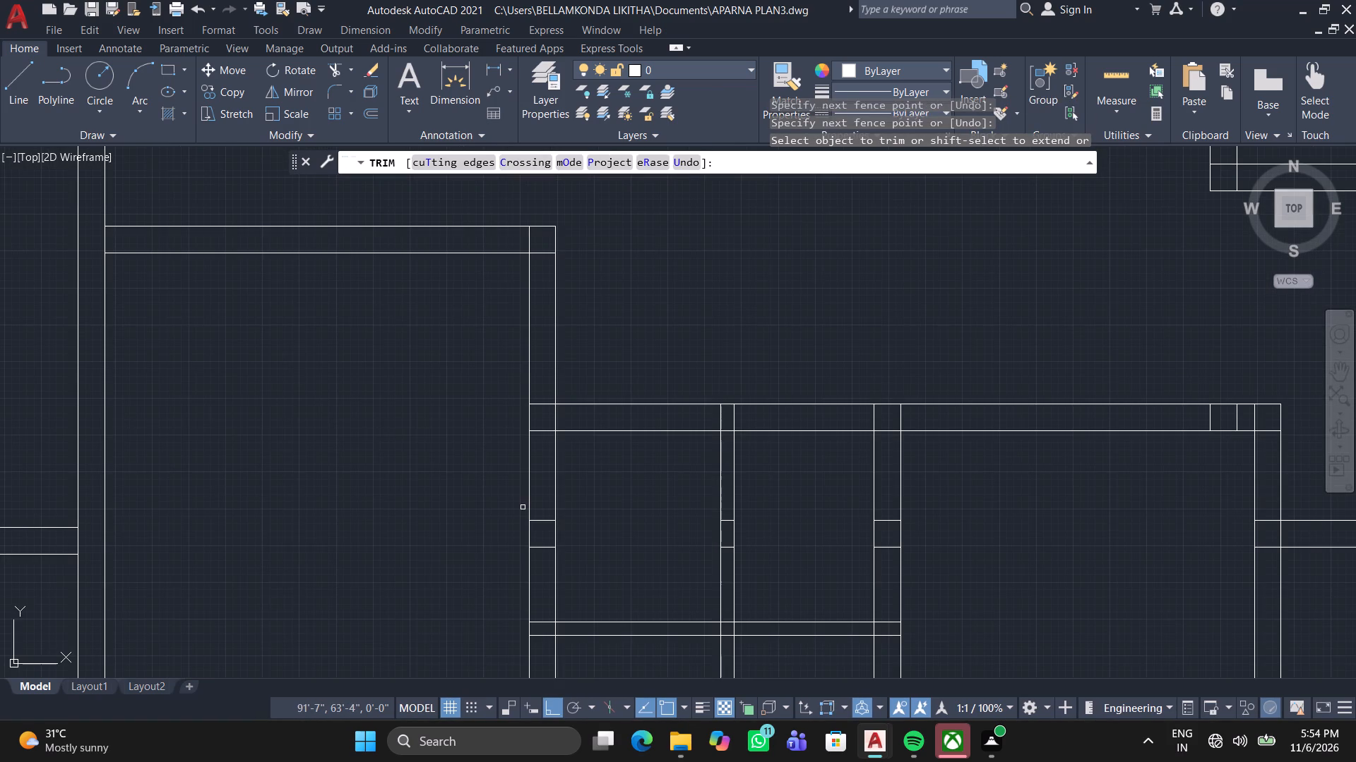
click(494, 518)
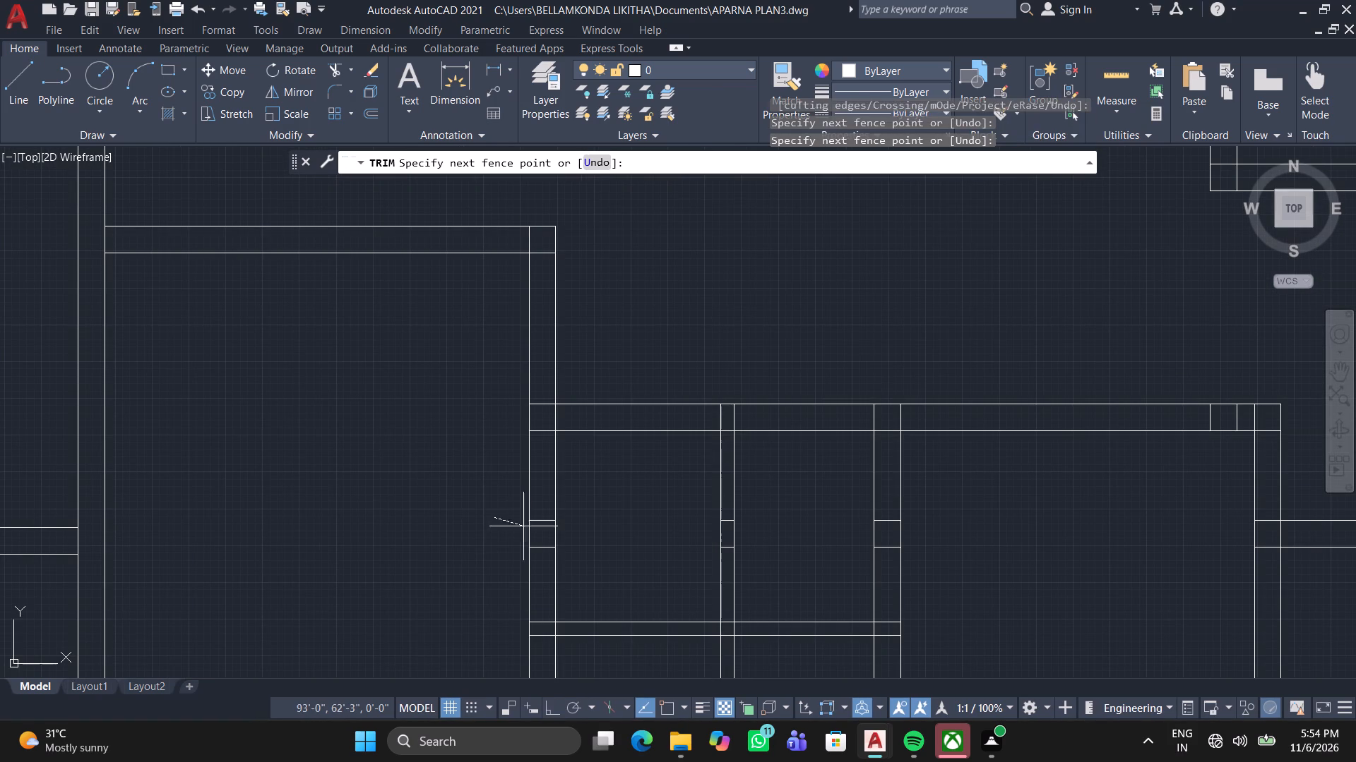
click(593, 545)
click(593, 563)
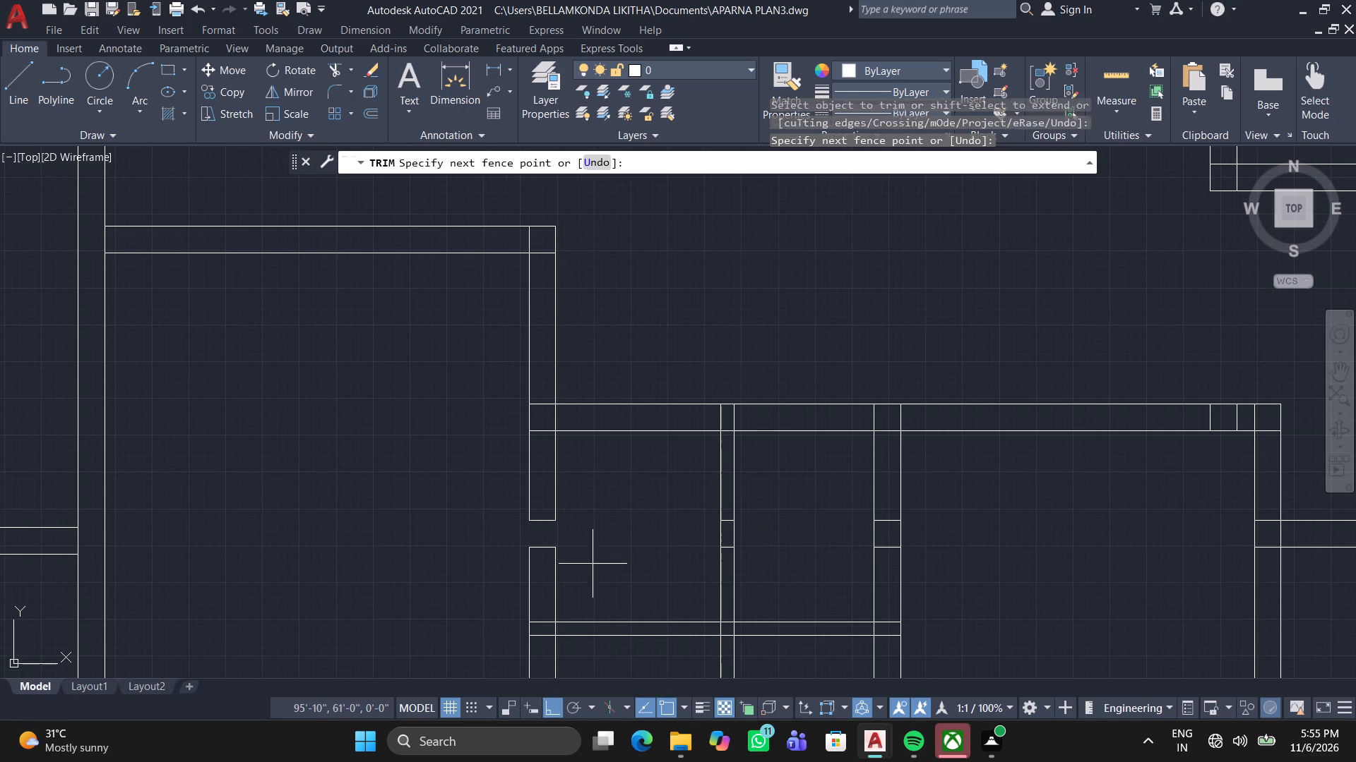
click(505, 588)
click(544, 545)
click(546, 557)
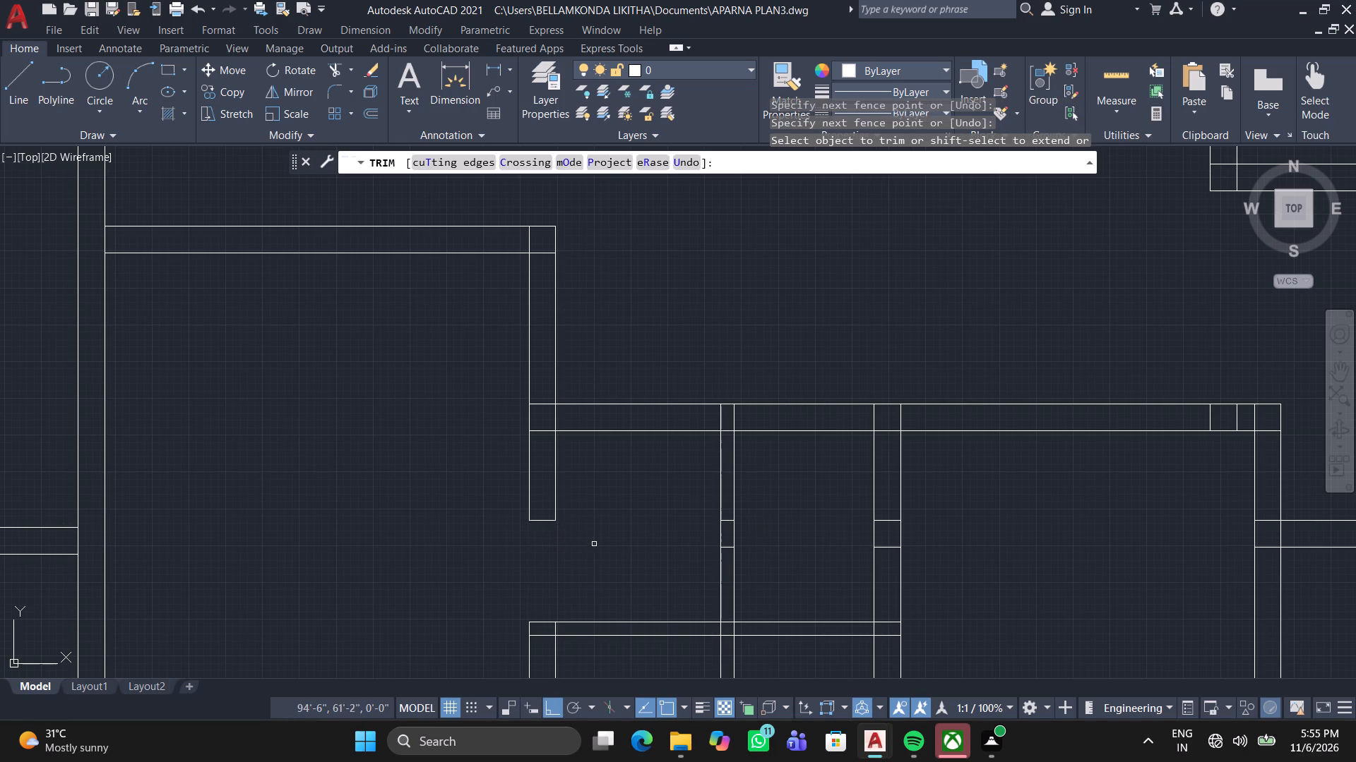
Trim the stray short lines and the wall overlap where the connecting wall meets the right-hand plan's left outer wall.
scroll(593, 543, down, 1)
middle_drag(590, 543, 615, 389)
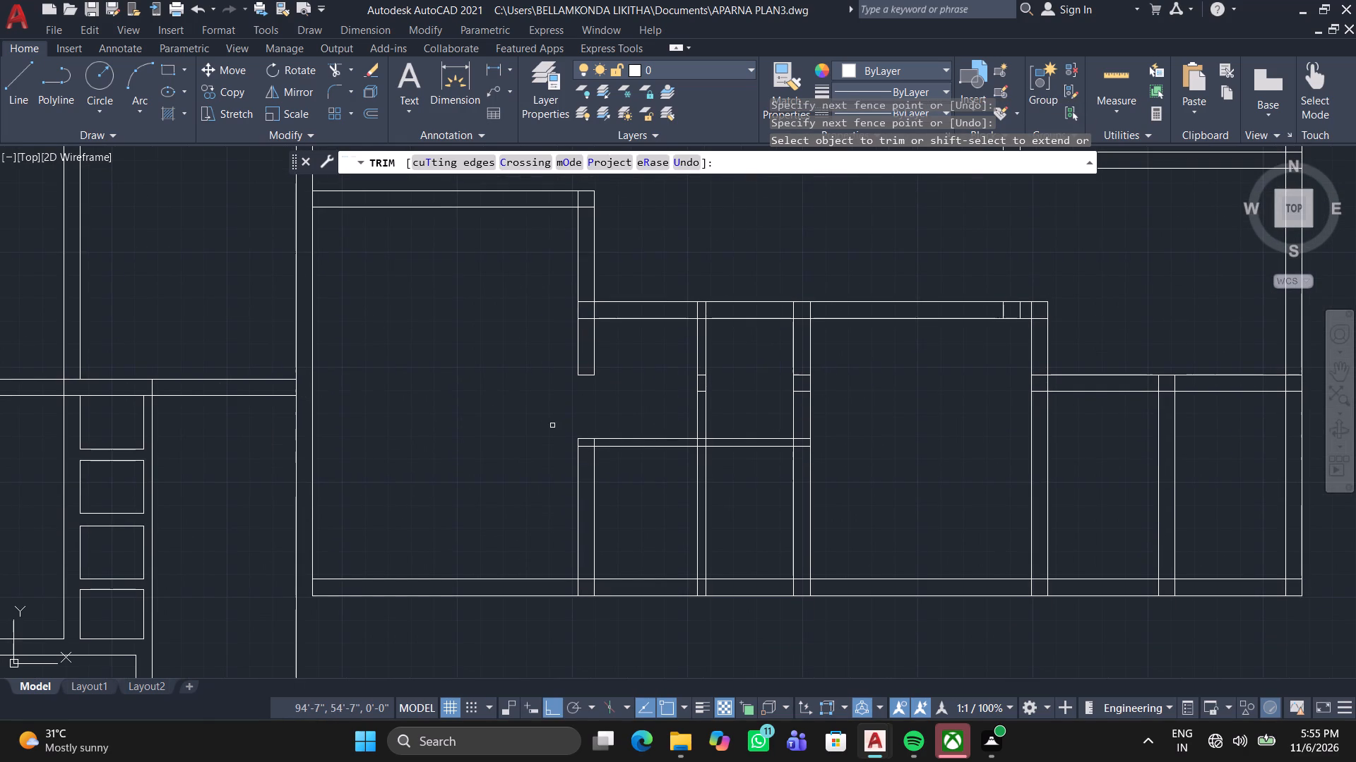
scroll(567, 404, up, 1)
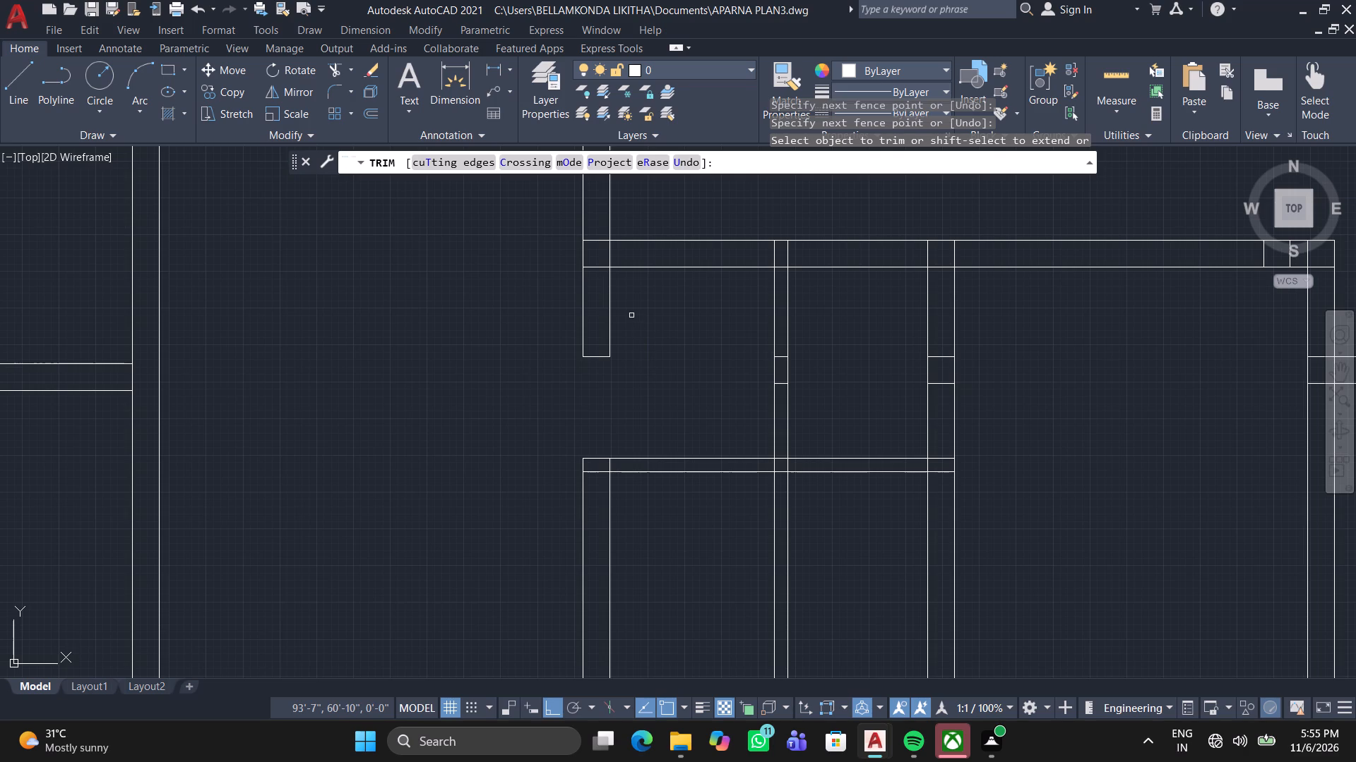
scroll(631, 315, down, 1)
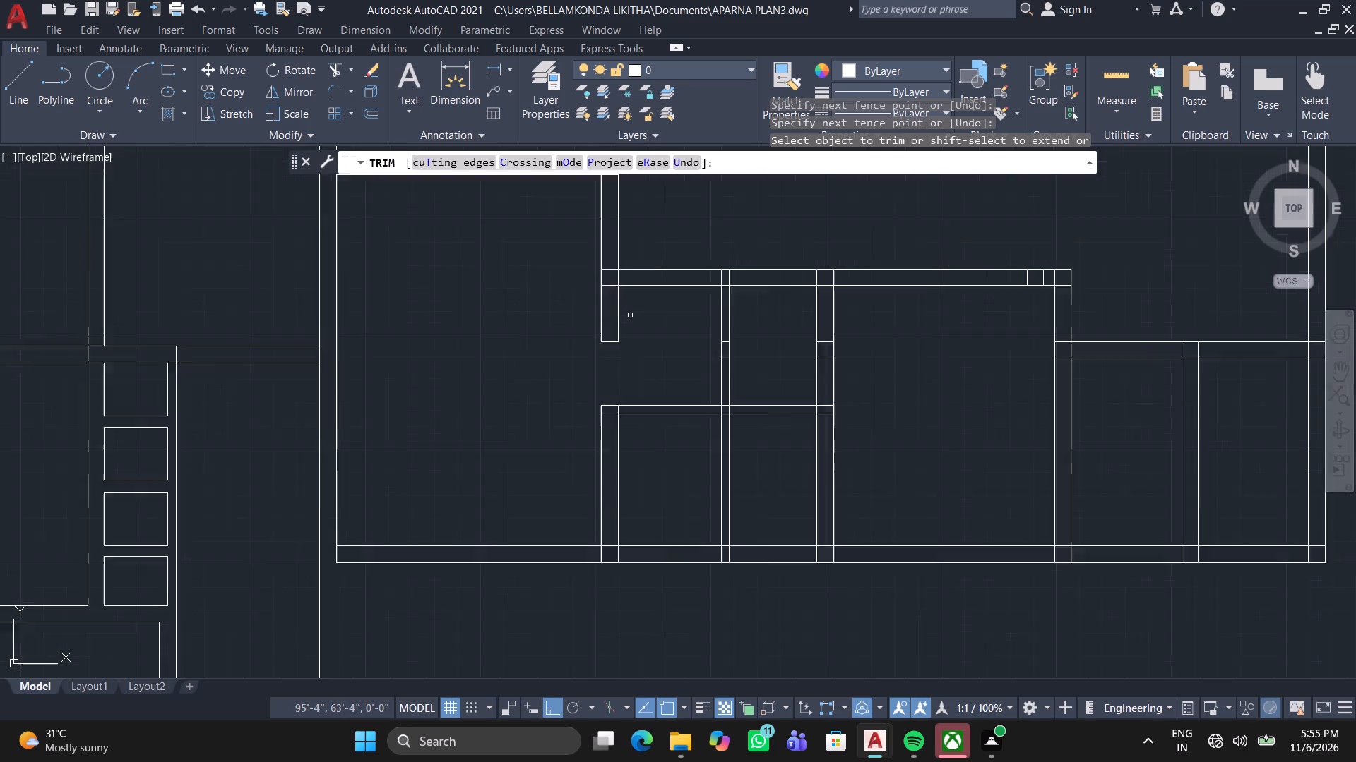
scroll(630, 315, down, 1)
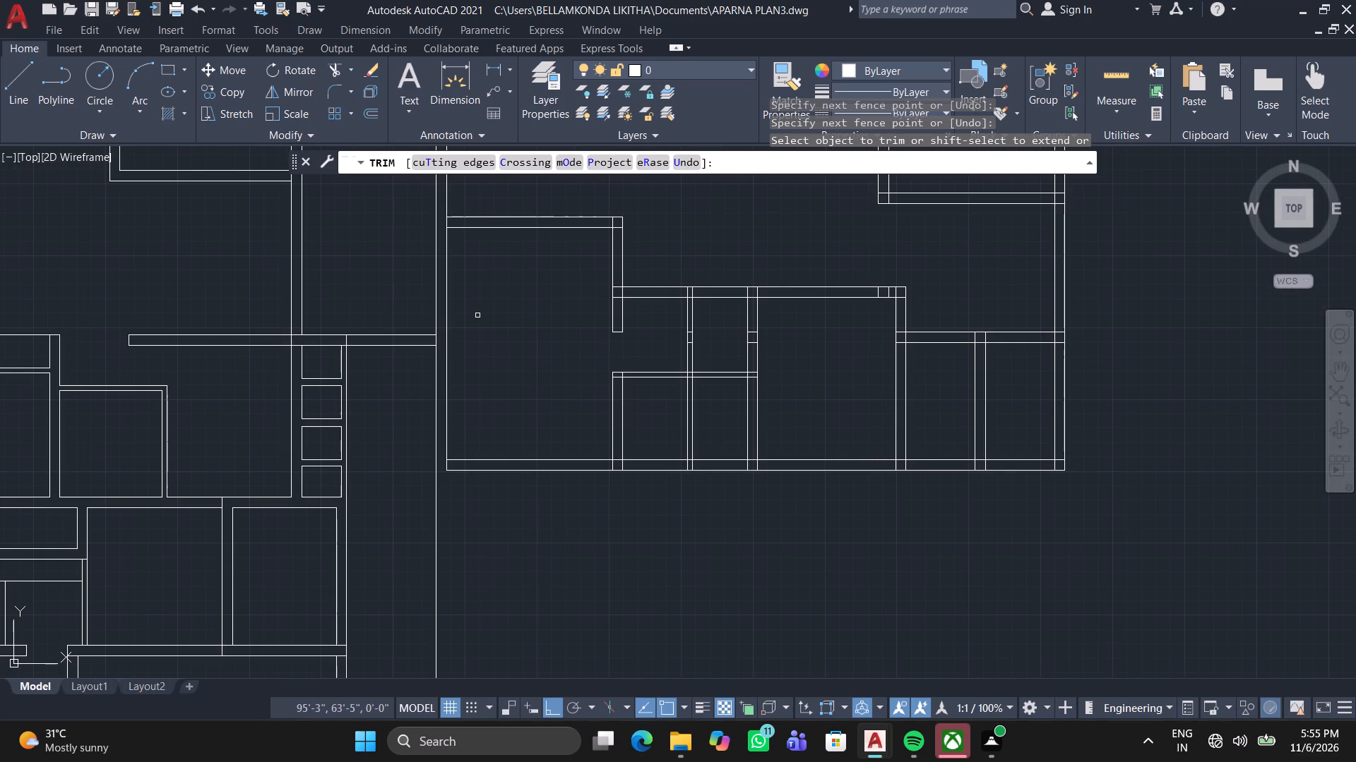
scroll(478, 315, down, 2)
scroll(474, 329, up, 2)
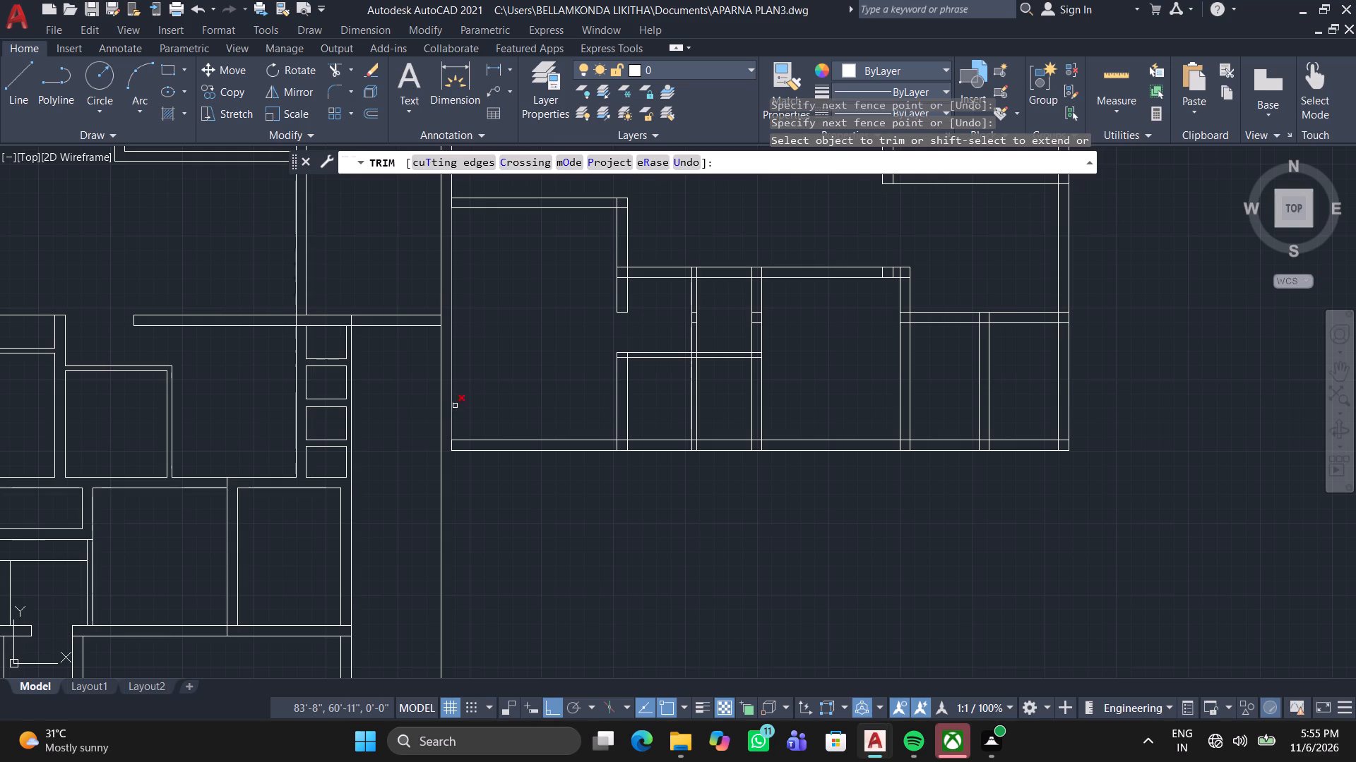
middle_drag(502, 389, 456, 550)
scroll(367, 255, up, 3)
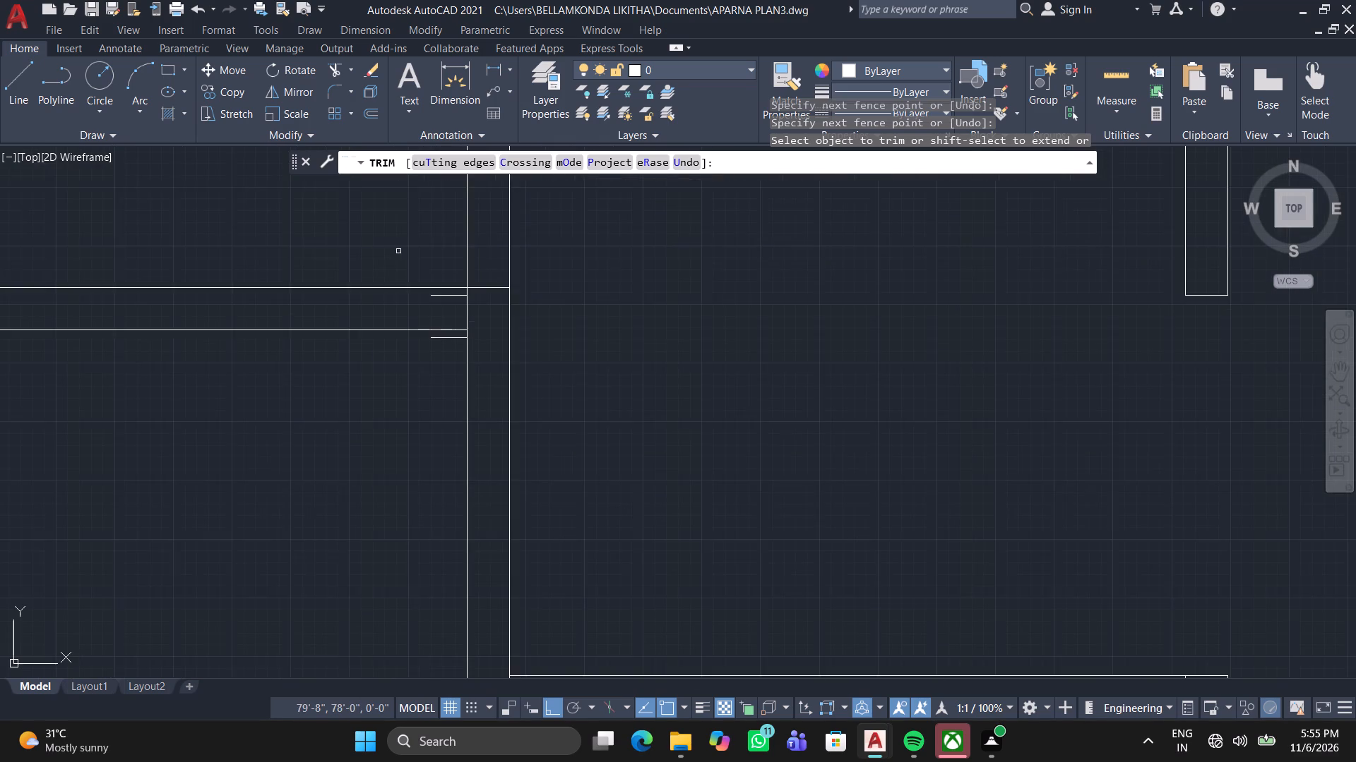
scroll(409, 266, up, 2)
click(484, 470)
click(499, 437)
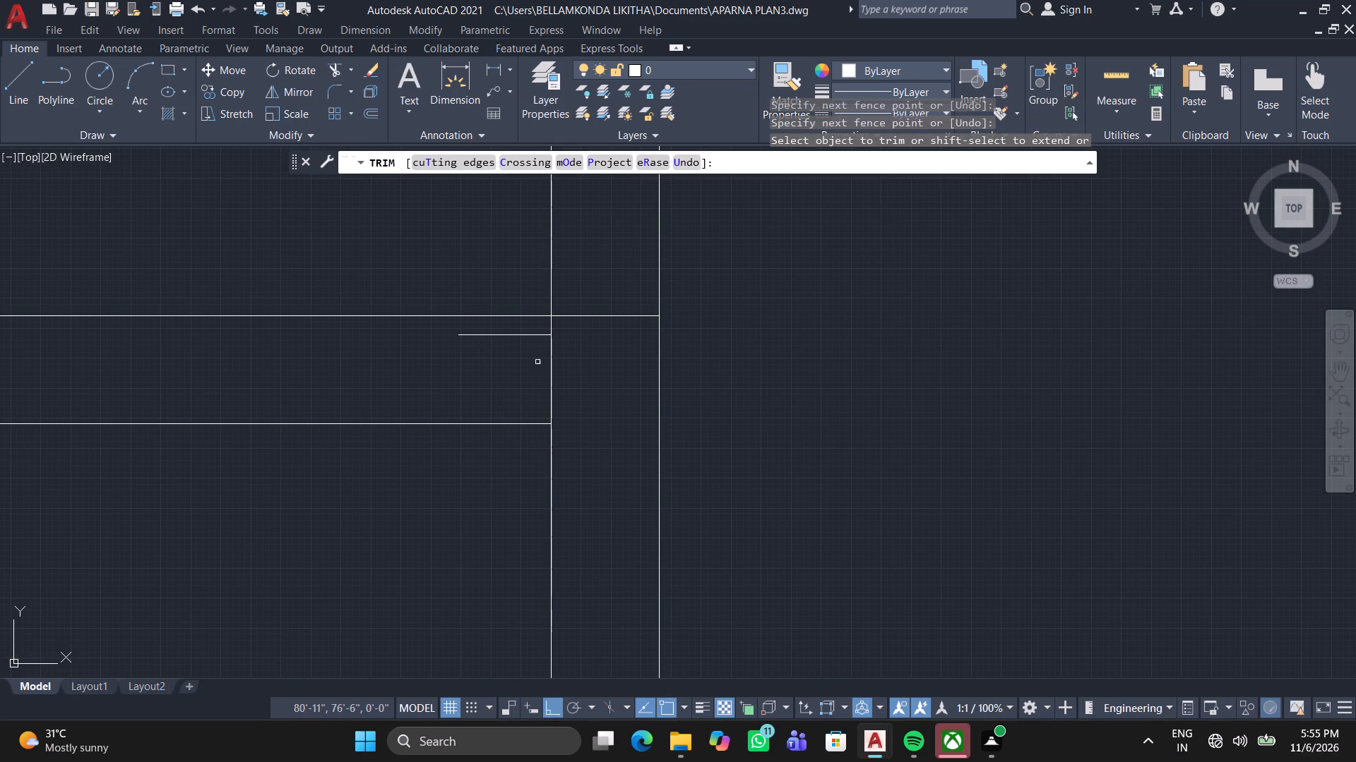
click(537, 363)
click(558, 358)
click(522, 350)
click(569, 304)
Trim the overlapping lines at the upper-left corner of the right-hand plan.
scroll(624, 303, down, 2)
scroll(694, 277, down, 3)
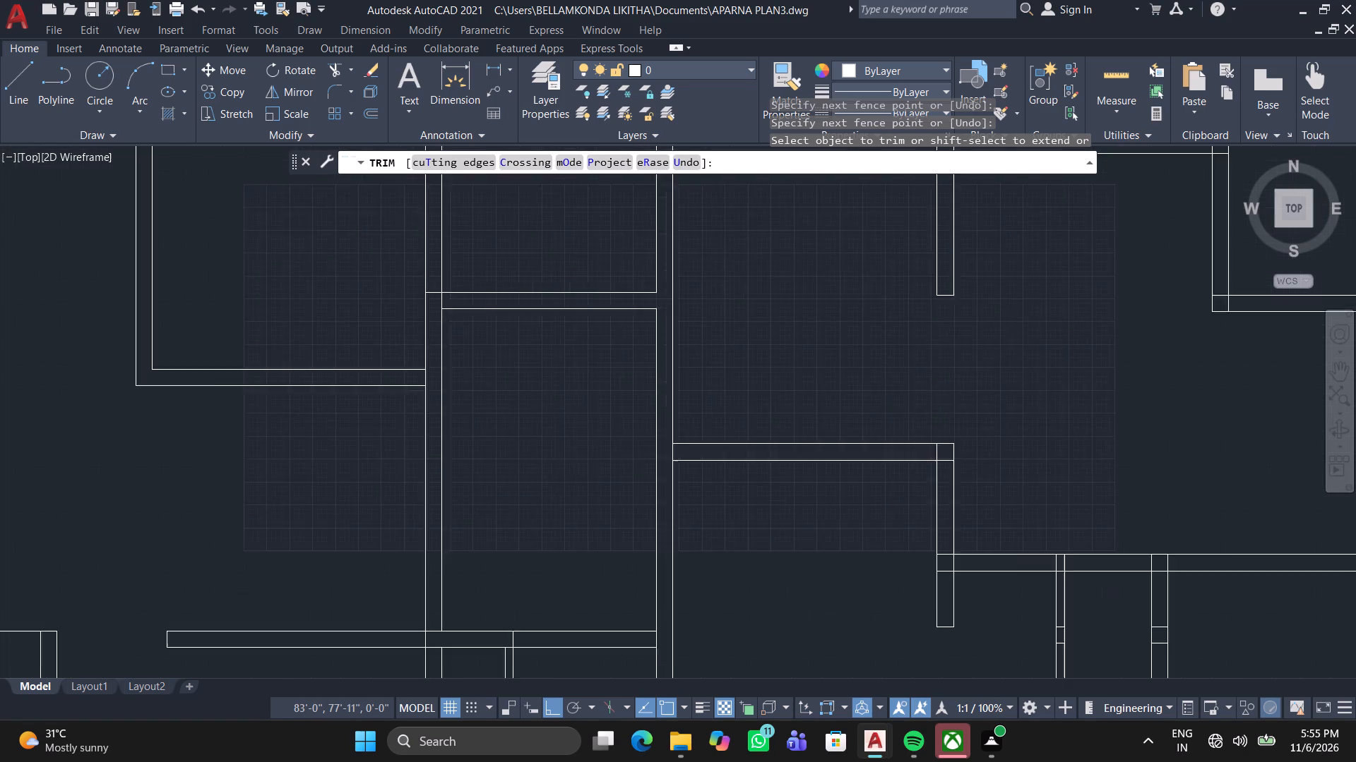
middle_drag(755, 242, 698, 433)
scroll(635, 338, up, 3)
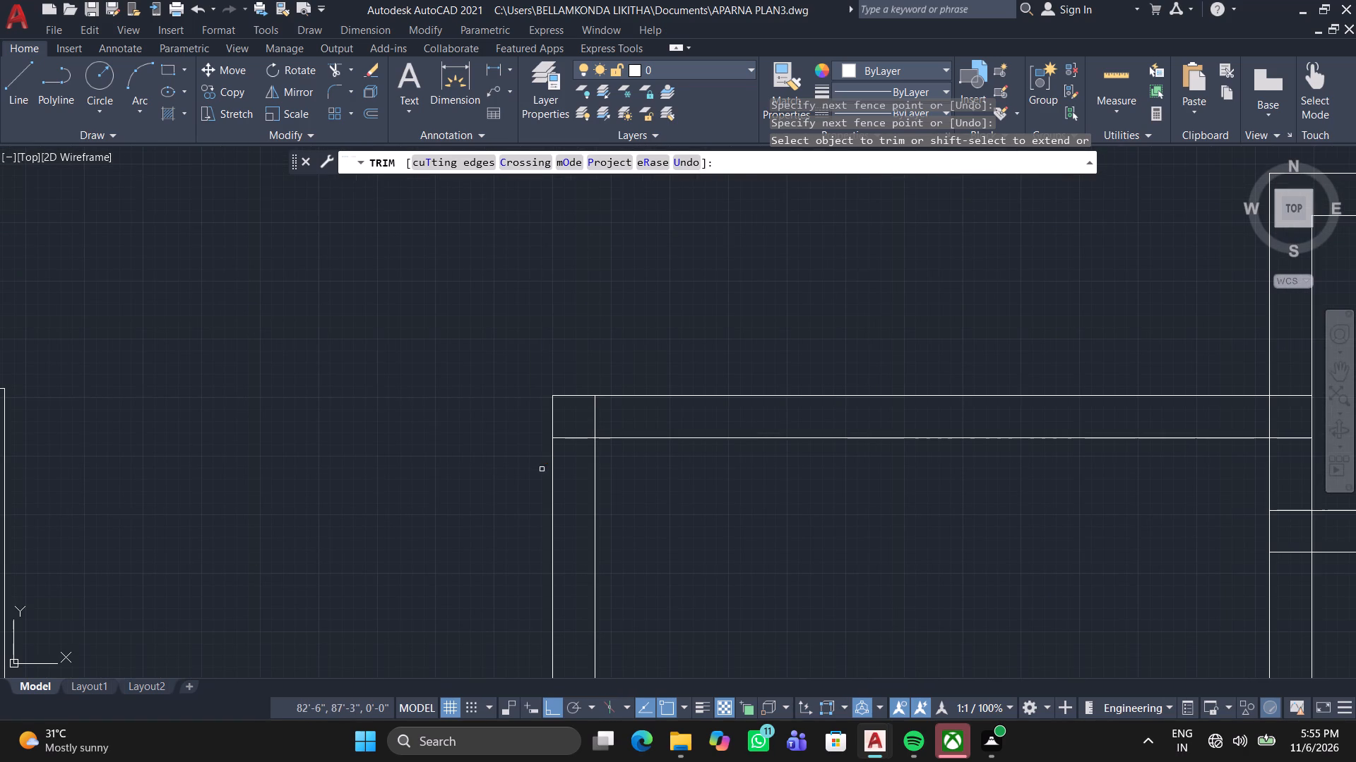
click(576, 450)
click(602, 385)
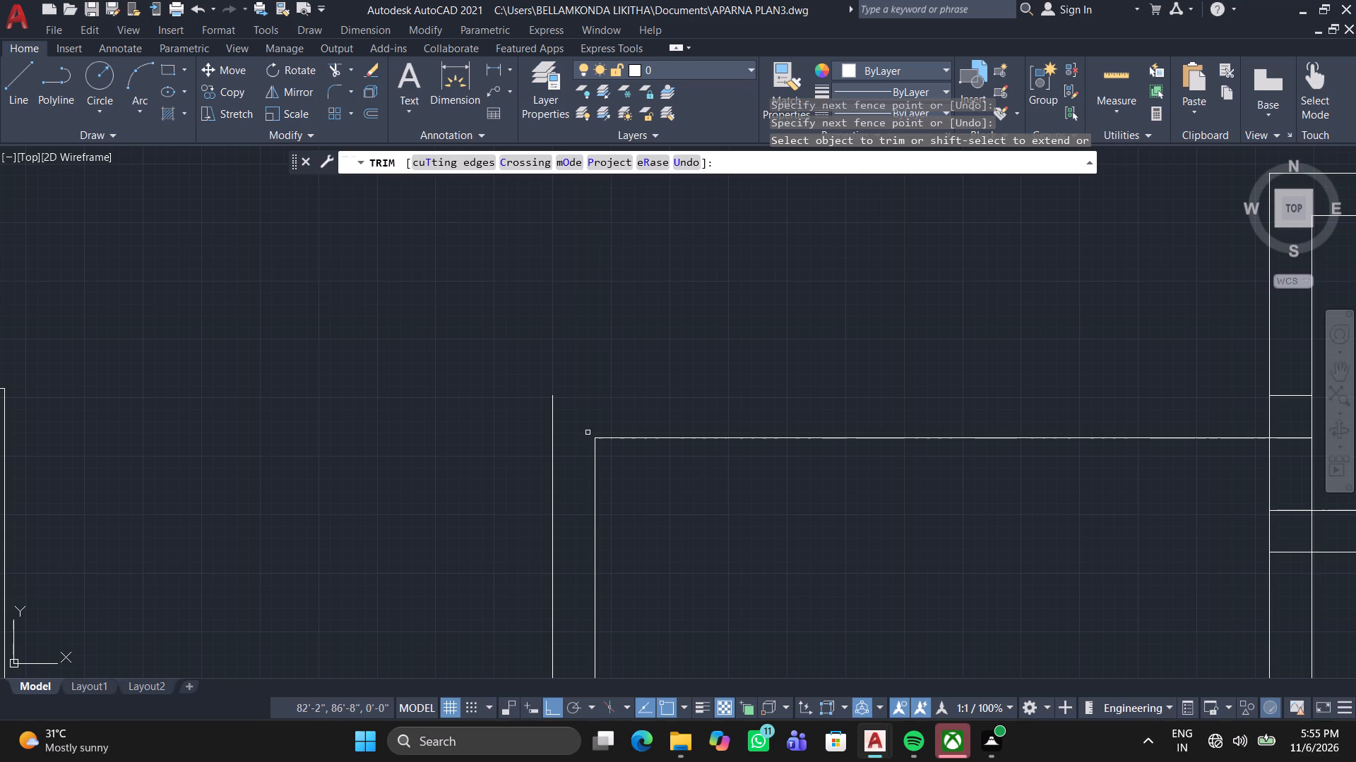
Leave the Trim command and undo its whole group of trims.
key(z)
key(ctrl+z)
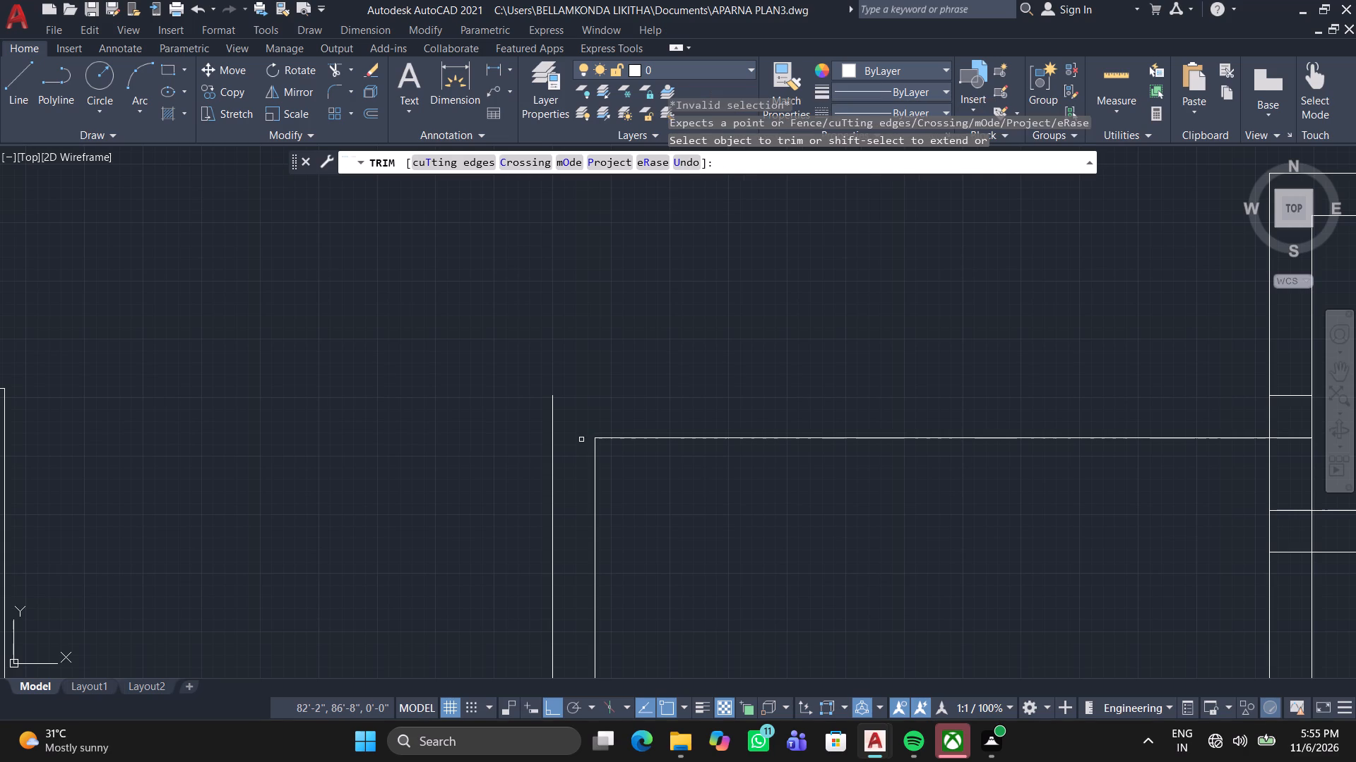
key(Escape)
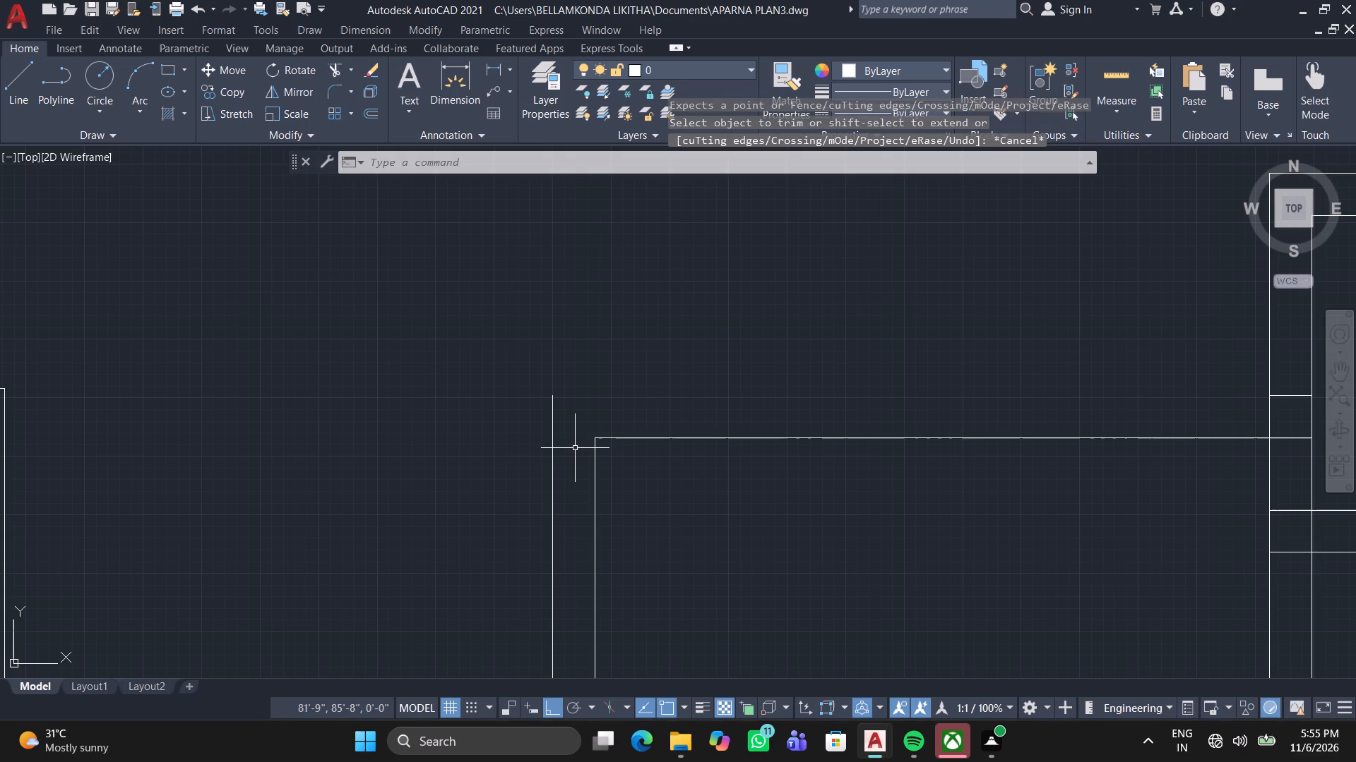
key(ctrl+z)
Restart Trim for the wall overlaps of the right-hand plan.
middle_drag(483, 395, 567, 224)
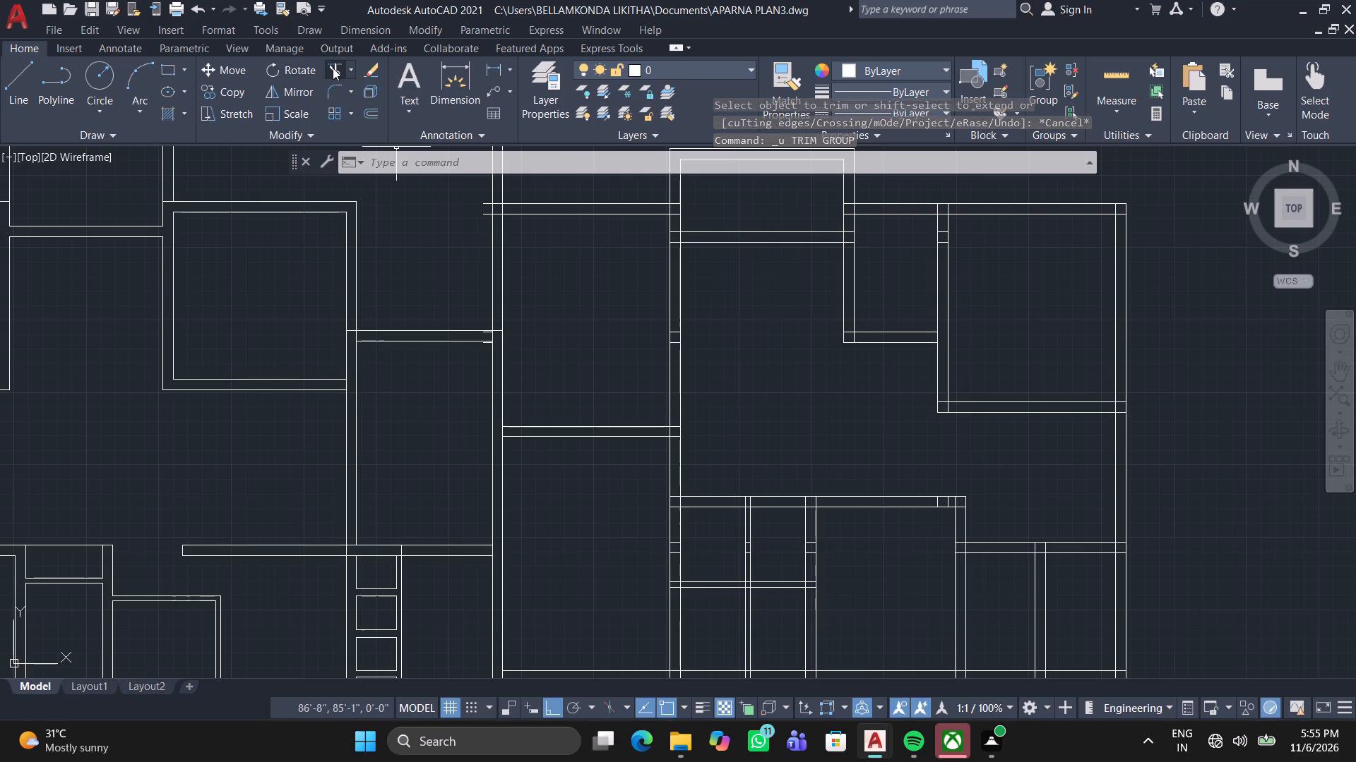
click(333, 68)
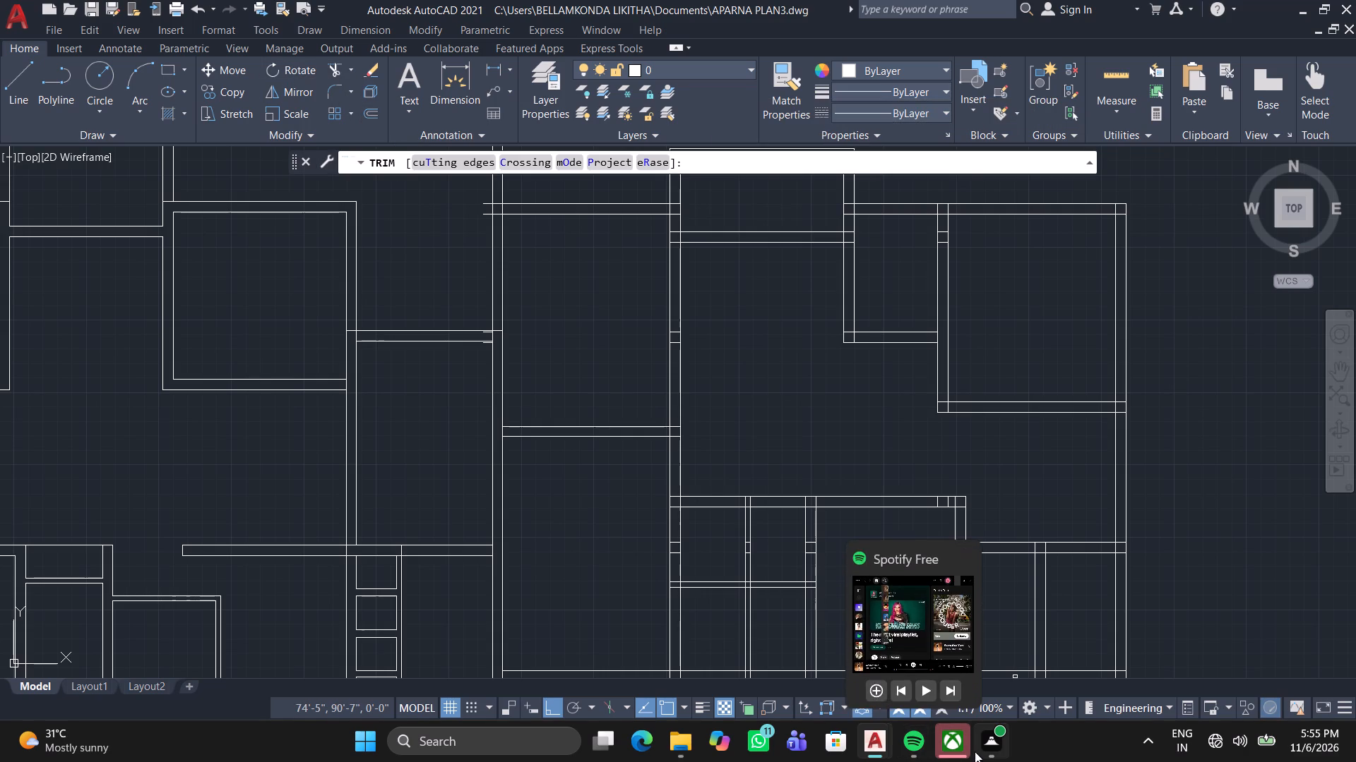